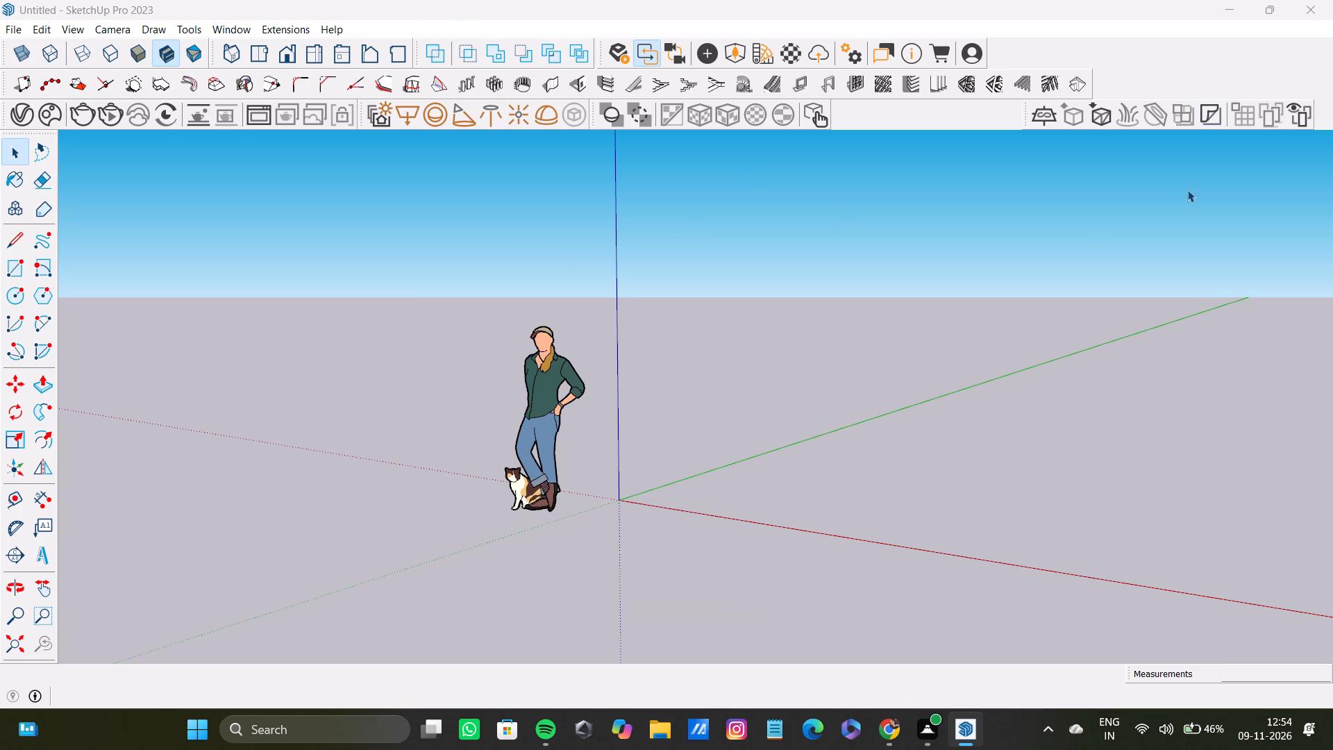
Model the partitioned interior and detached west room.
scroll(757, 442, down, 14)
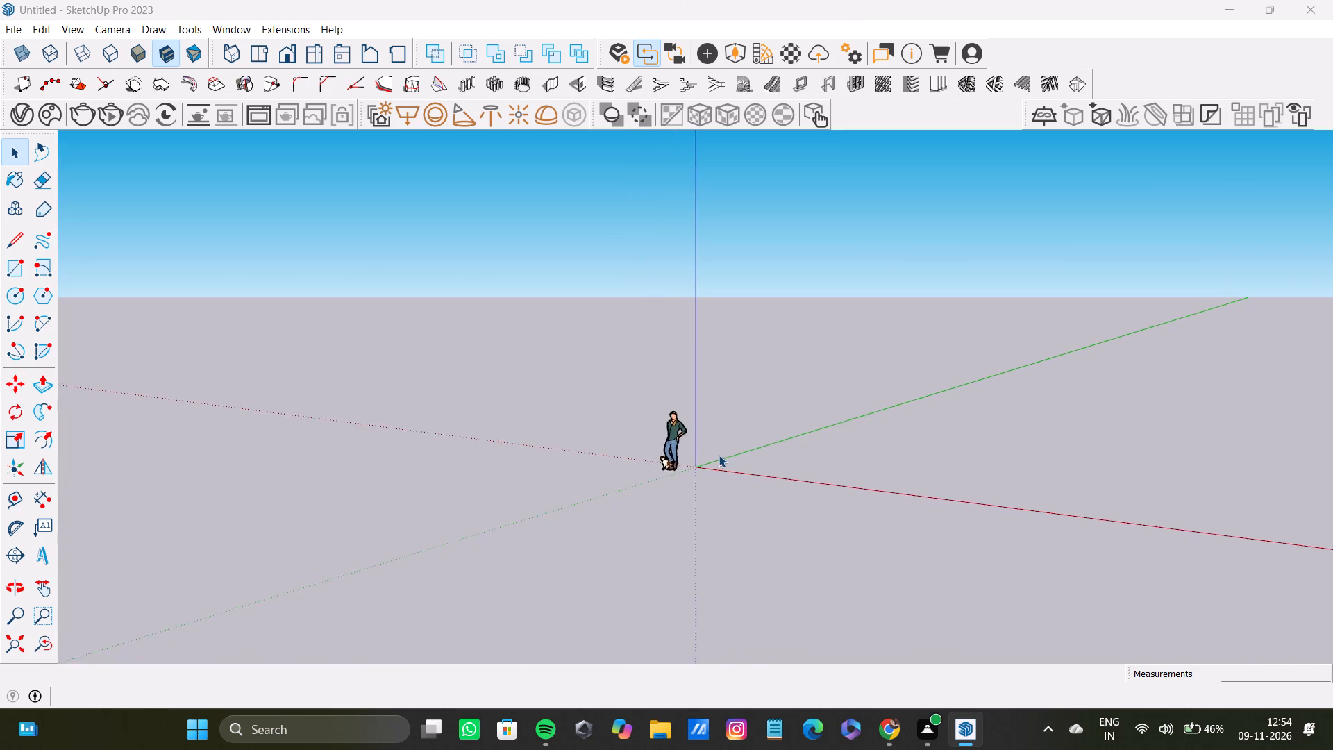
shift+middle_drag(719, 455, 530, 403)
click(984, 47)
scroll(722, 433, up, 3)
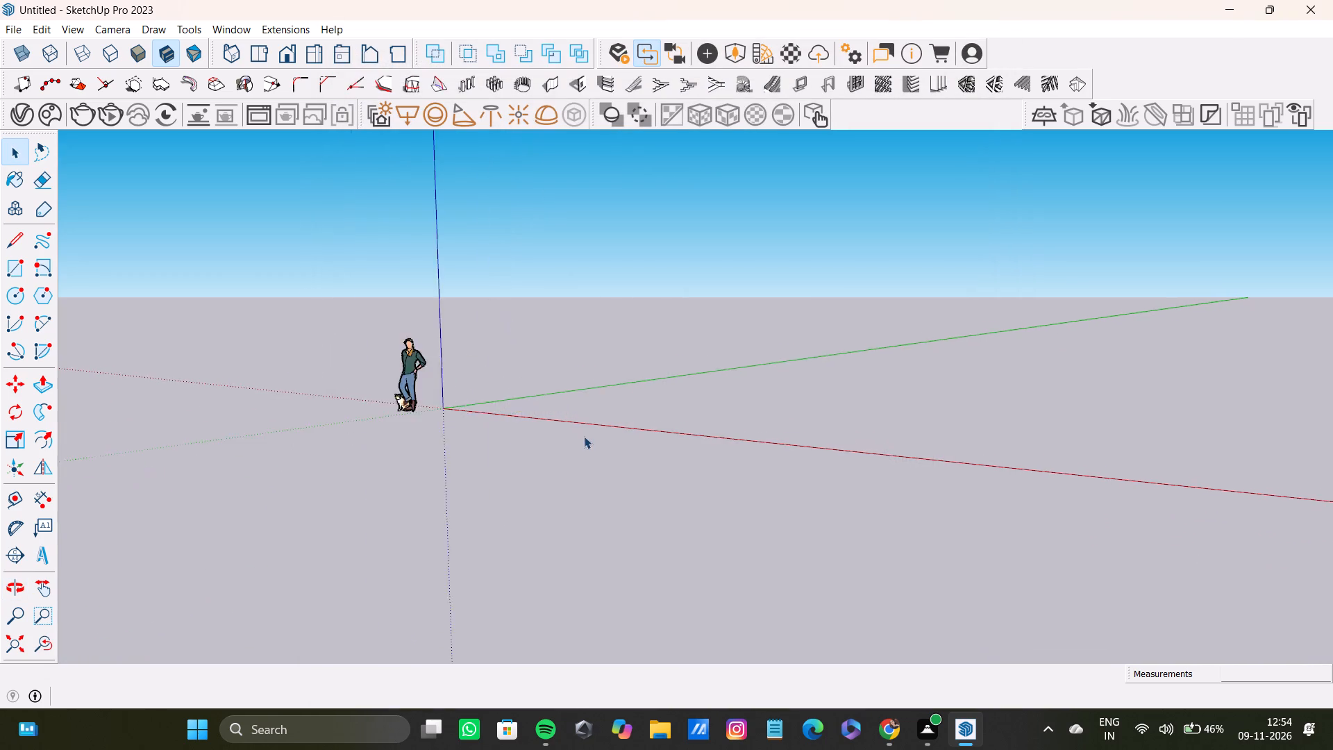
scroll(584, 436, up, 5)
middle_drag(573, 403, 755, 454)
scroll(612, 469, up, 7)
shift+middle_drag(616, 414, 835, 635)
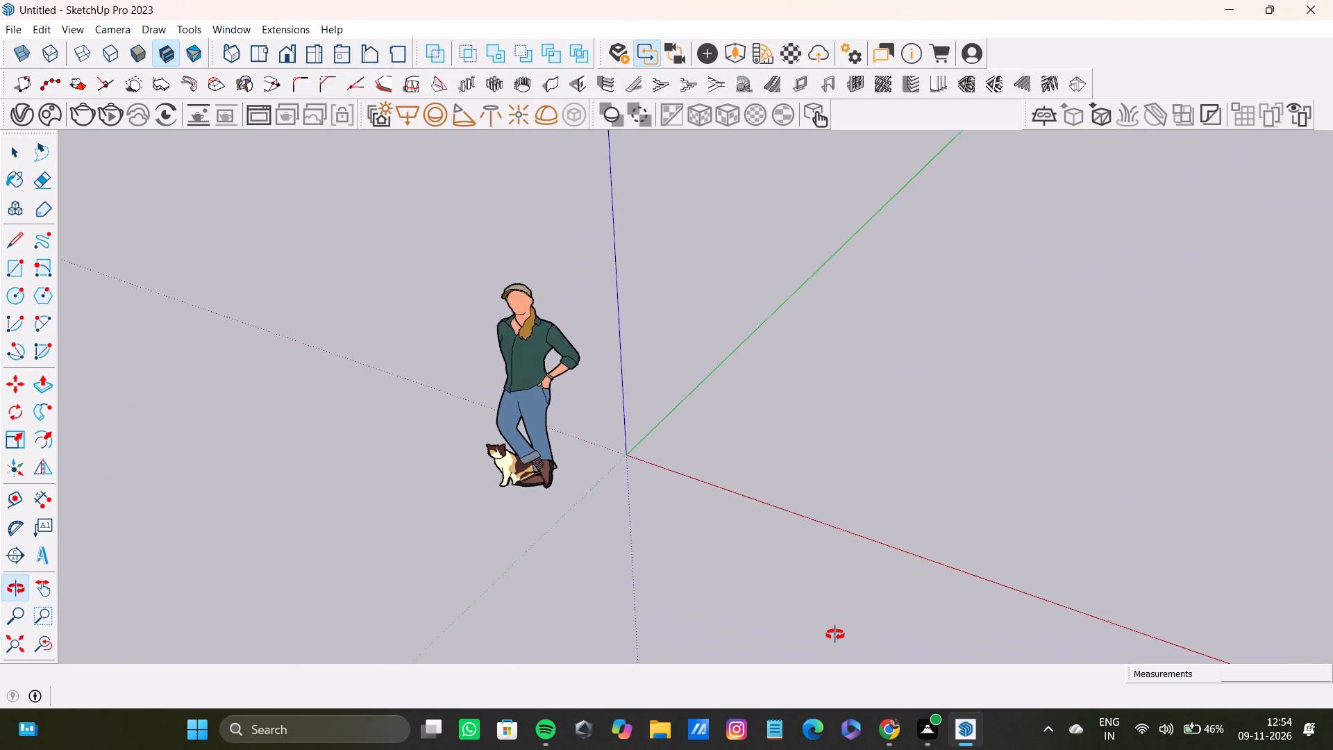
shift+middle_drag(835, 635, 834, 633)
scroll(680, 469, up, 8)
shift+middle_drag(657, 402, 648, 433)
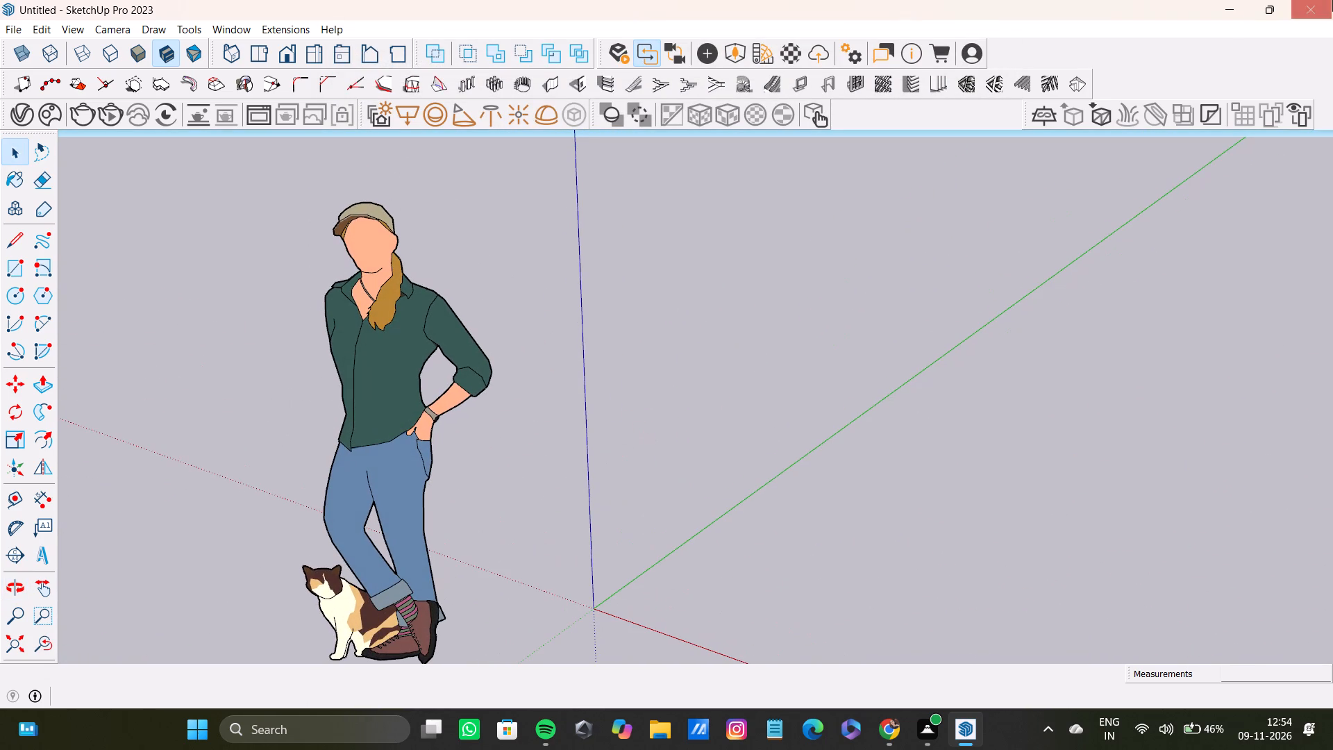
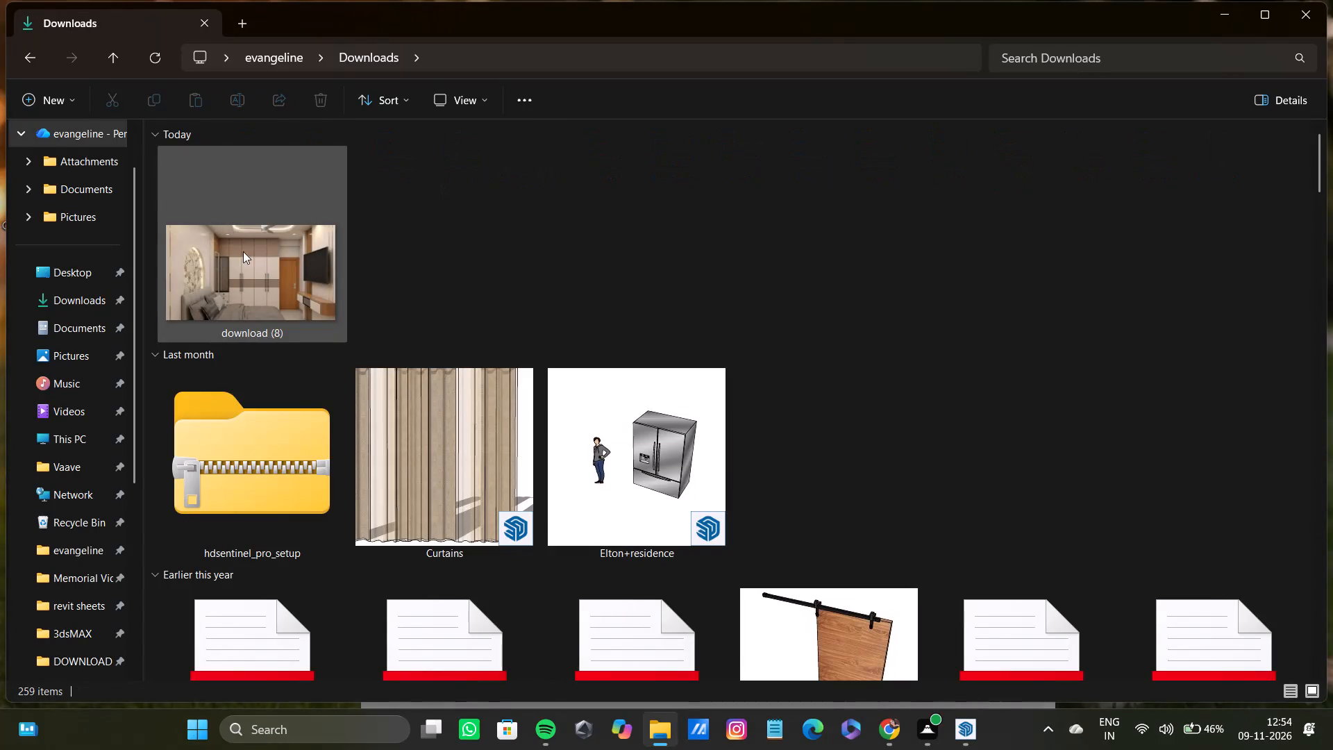
Open the bedroom picture download (8) from Downloads and examine the wardrobe, door, bed and TV wall up close.
double_click(251, 263)
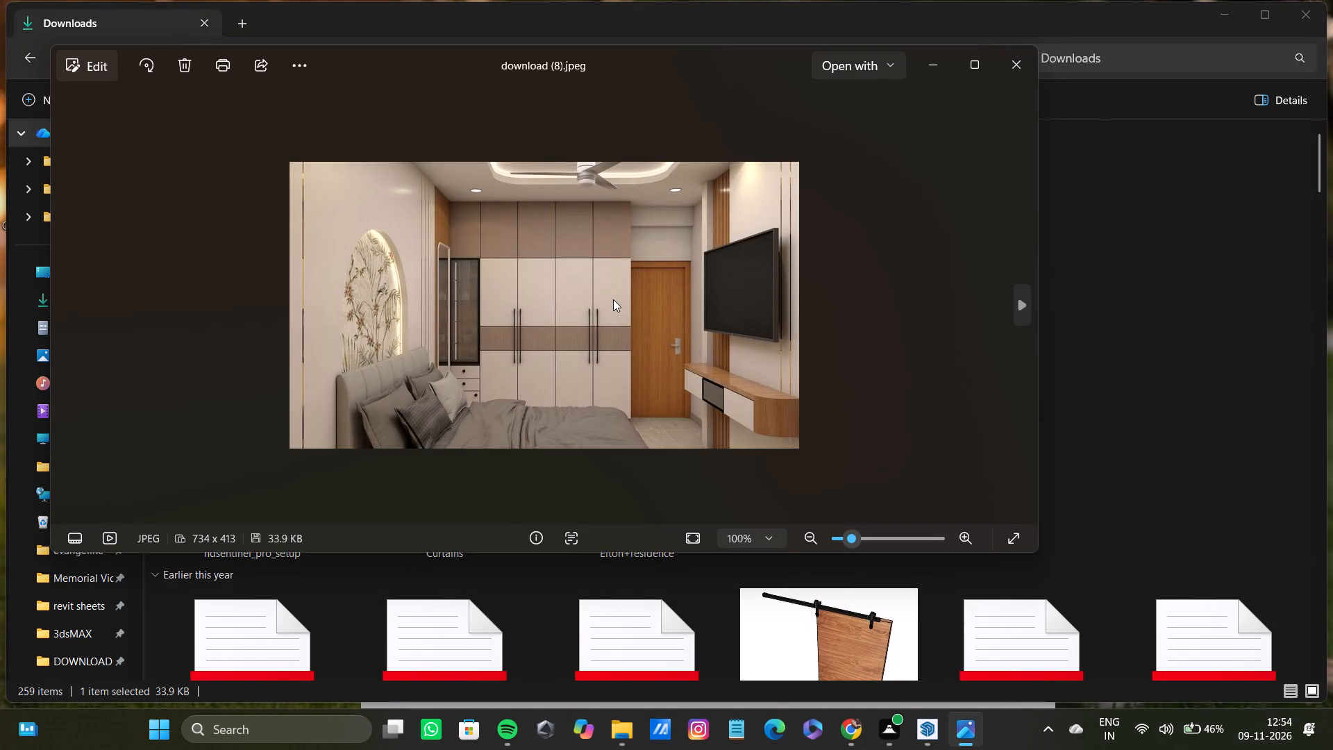
scroll(611, 299, up, 1)
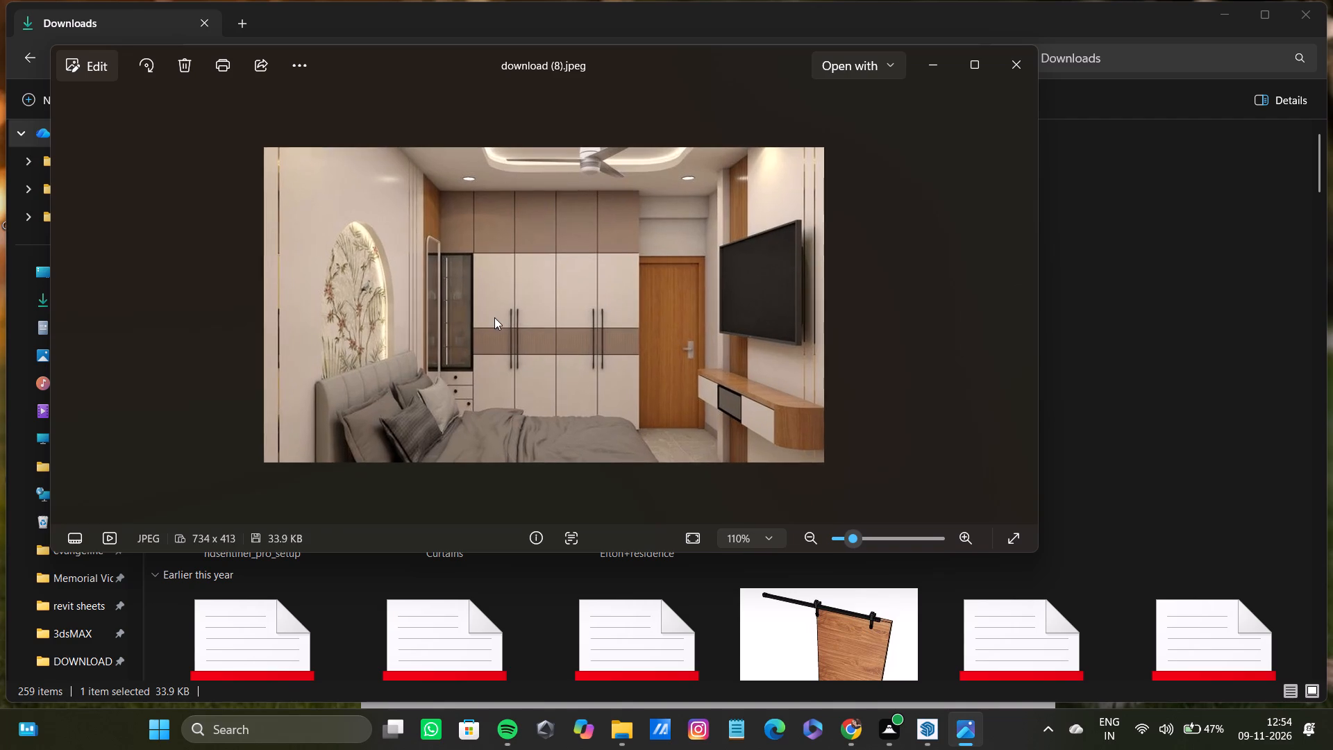
scroll(494, 317, up, 3)
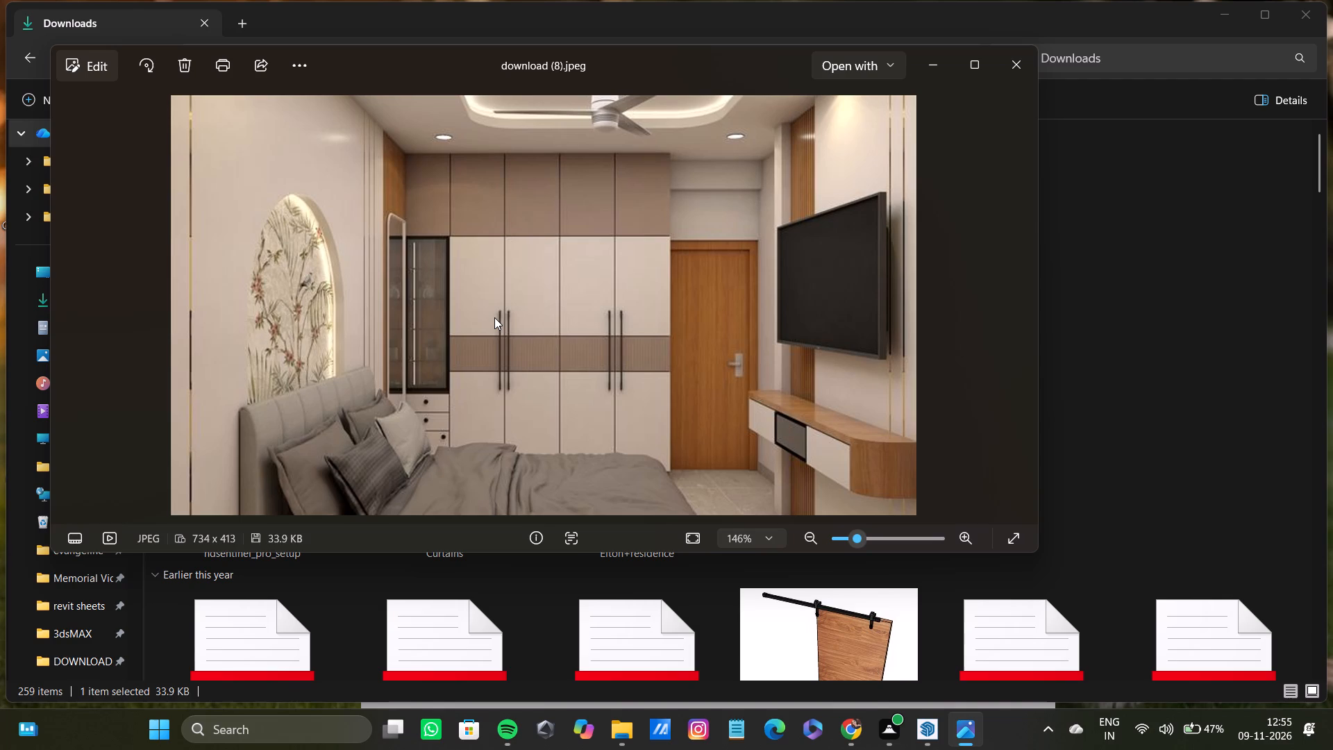
Increase the display brightness.
click(1191, 743)
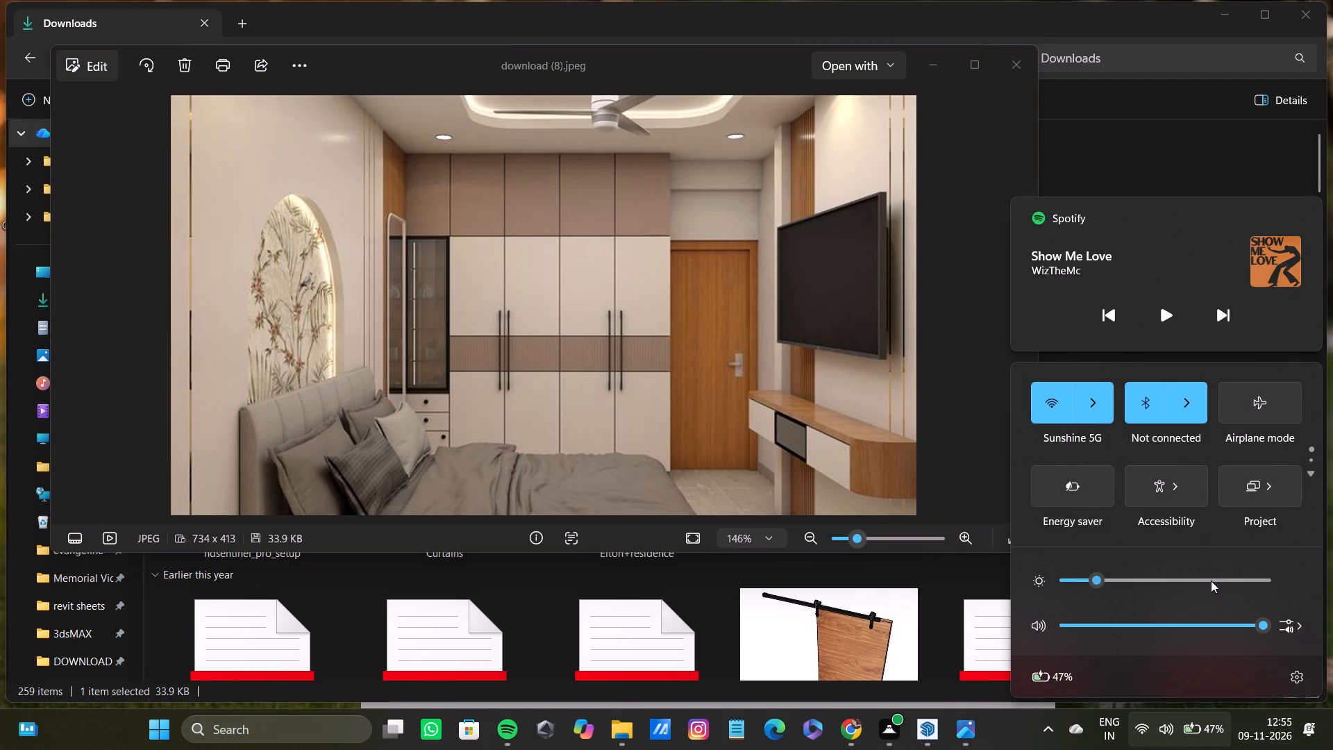
click(1212, 580)
click(1000, 749)
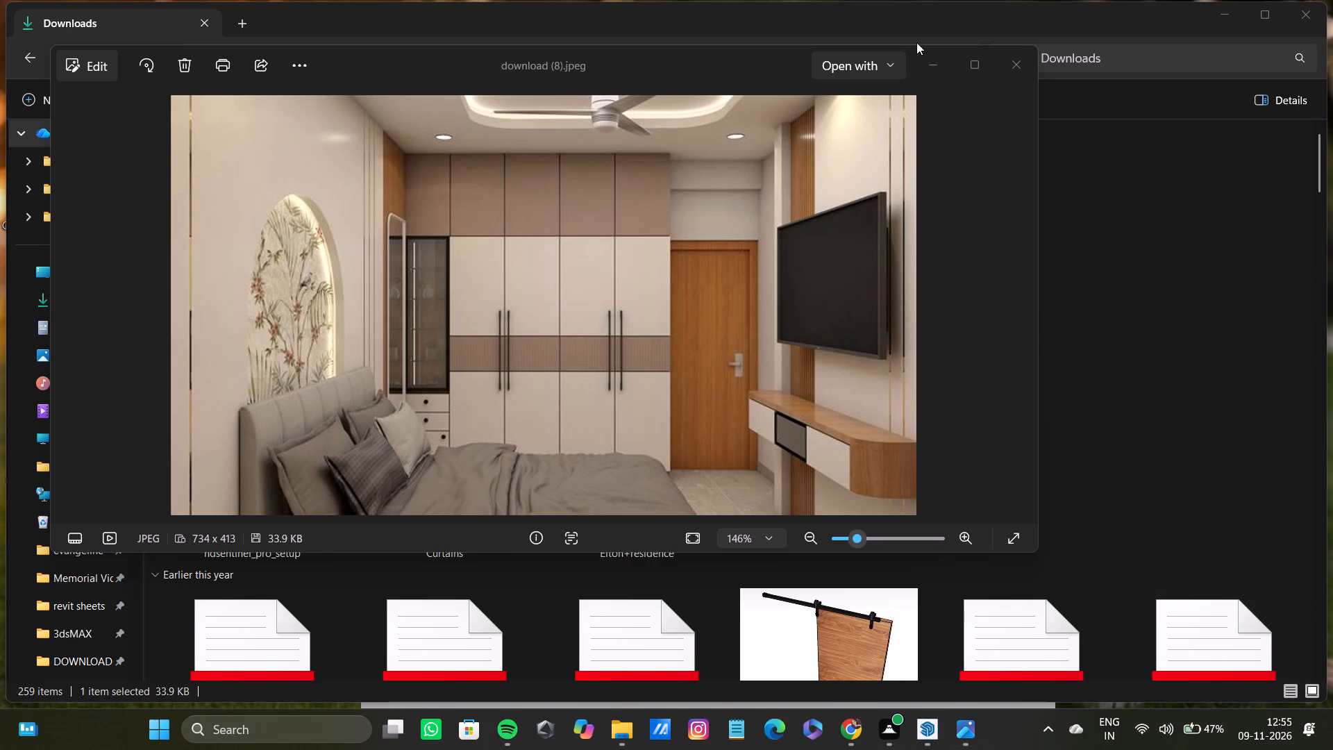
Close the bedroom reference picture and return to the Downloads folder.
click(1018, 71)
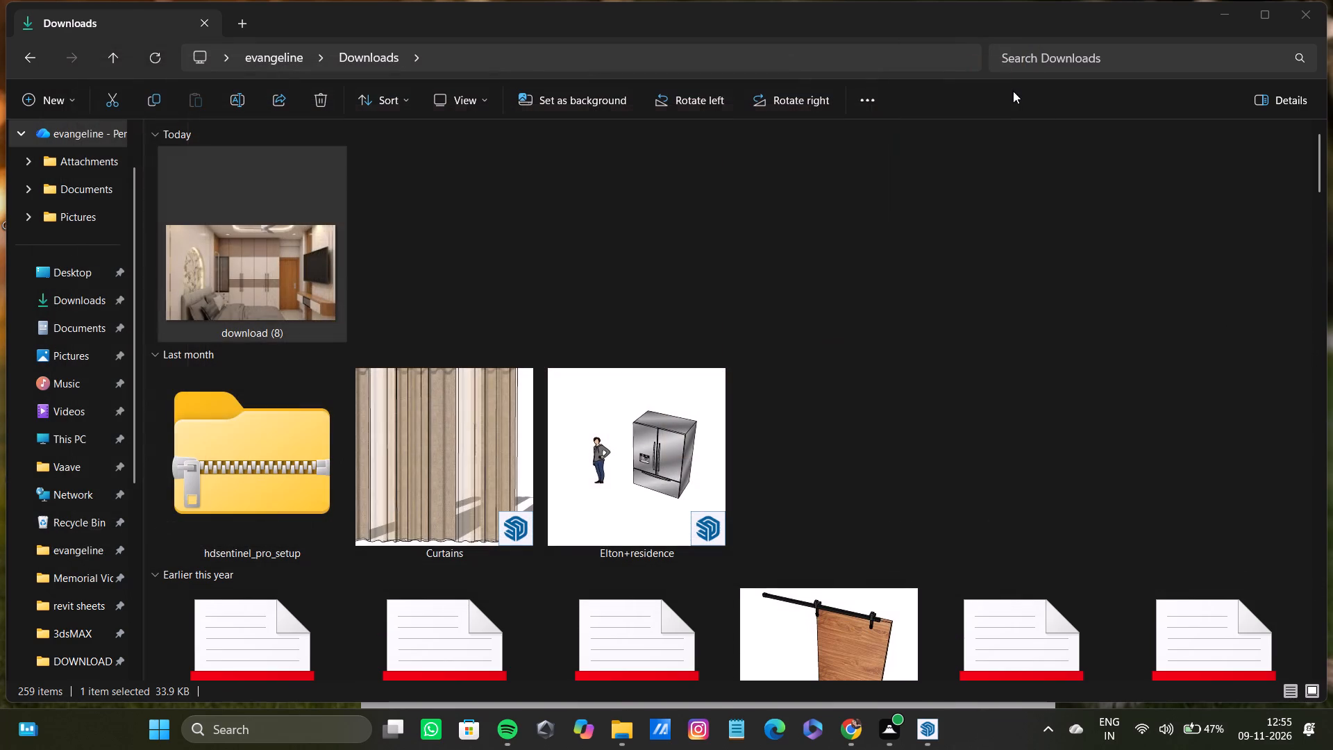
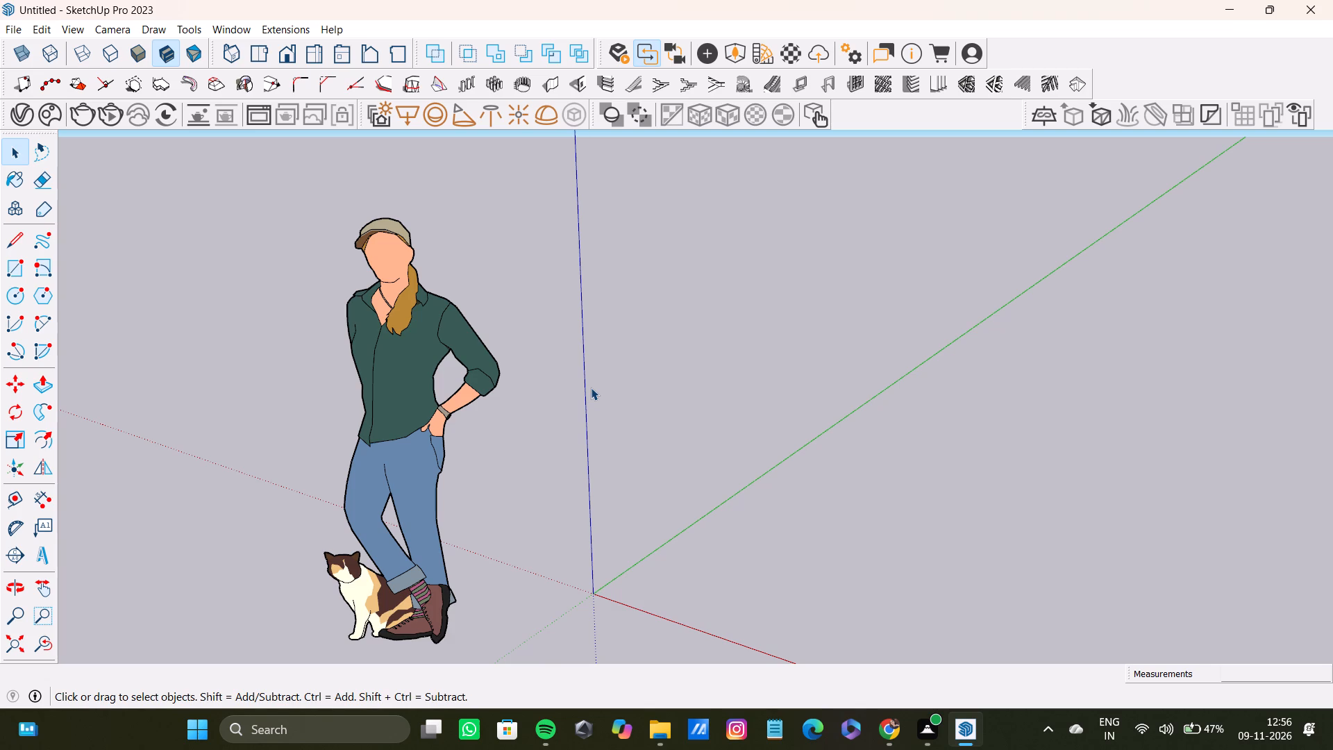
Draw a floor rectangle on the ground from the origin, about 14' 5" by 11' 8", along the red and green axes.
scroll(668, 528, down, 8)
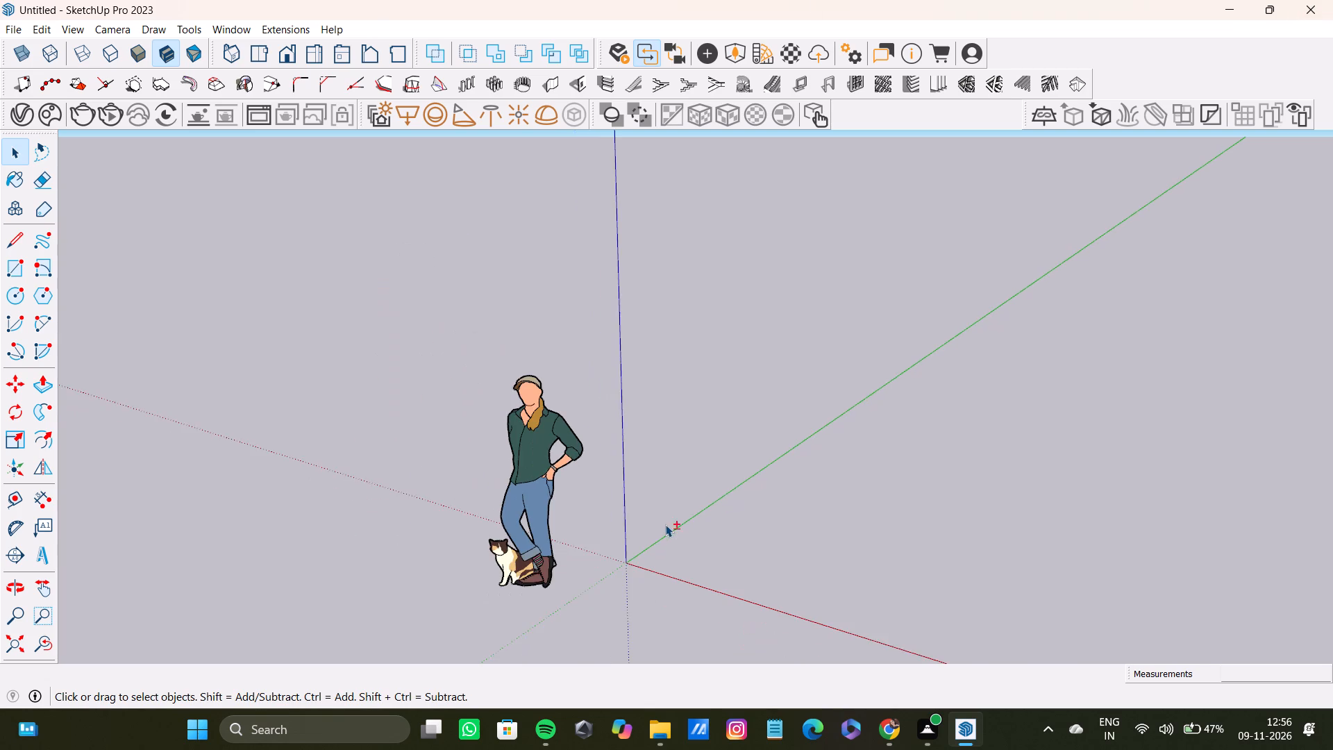
shift+middle_drag(665, 524, 642, 447)
scroll(649, 472, up, 8)
shift+middle_drag(648, 487, 688, 400)
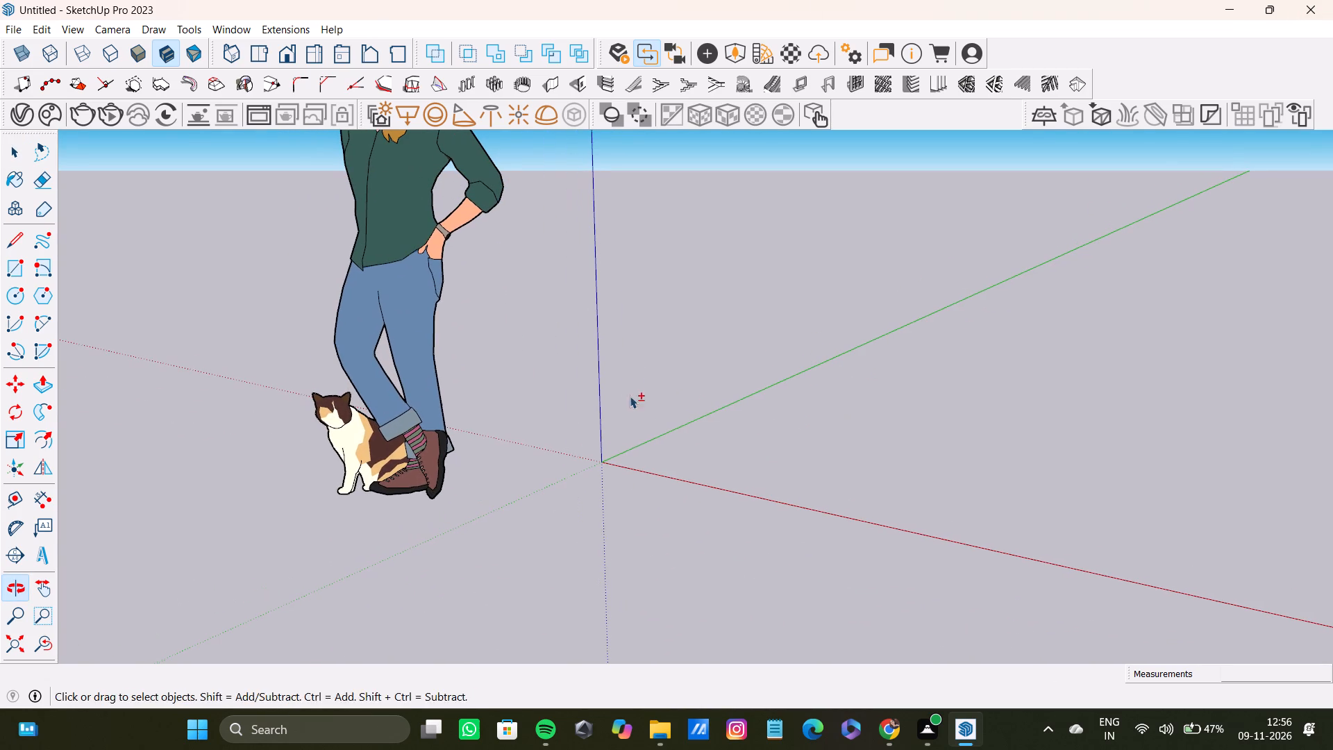
click(22, 259)
drag(605, 462, 613, 455)
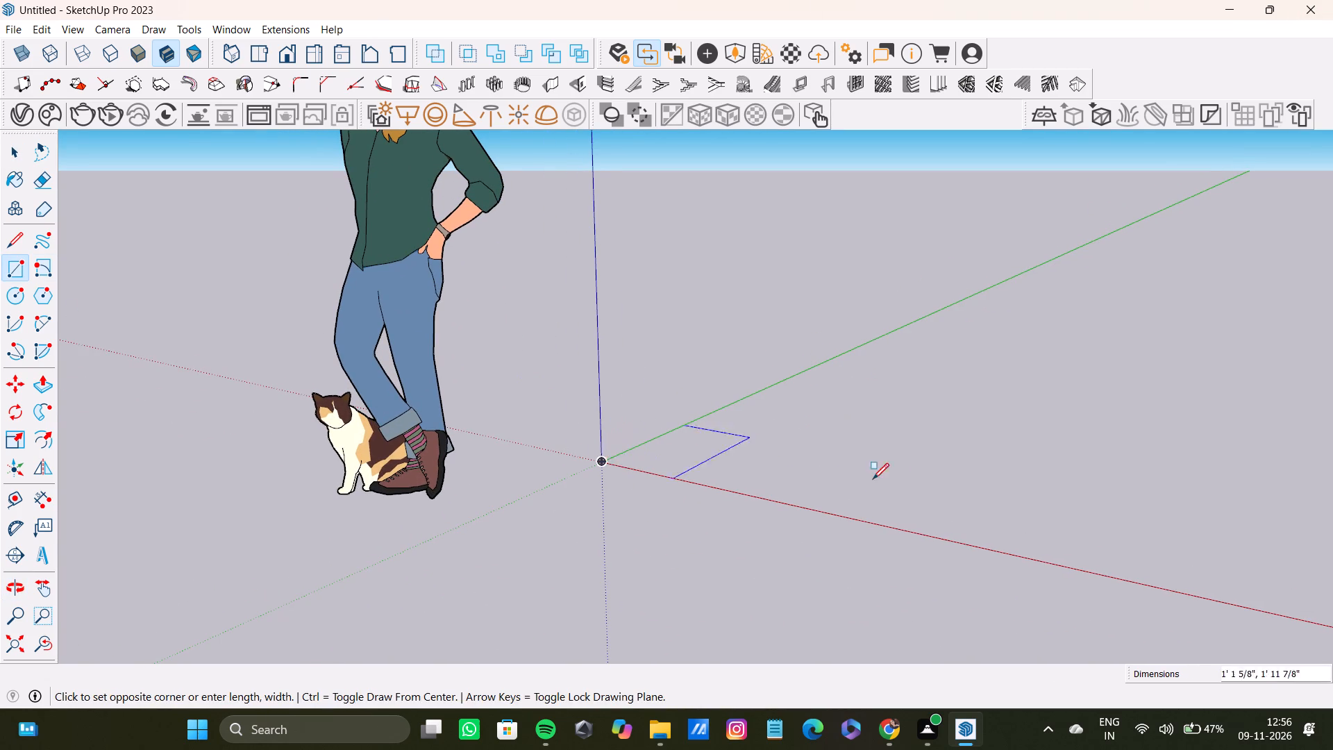
scroll(933, 478, down, 8)
shift+middle_drag(954, 383, 731, 487)
scroll(746, 479, down, 4)
shift+middle_drag(774, 490, 663, 267)
middle_drag(663, 293, 687, 465)
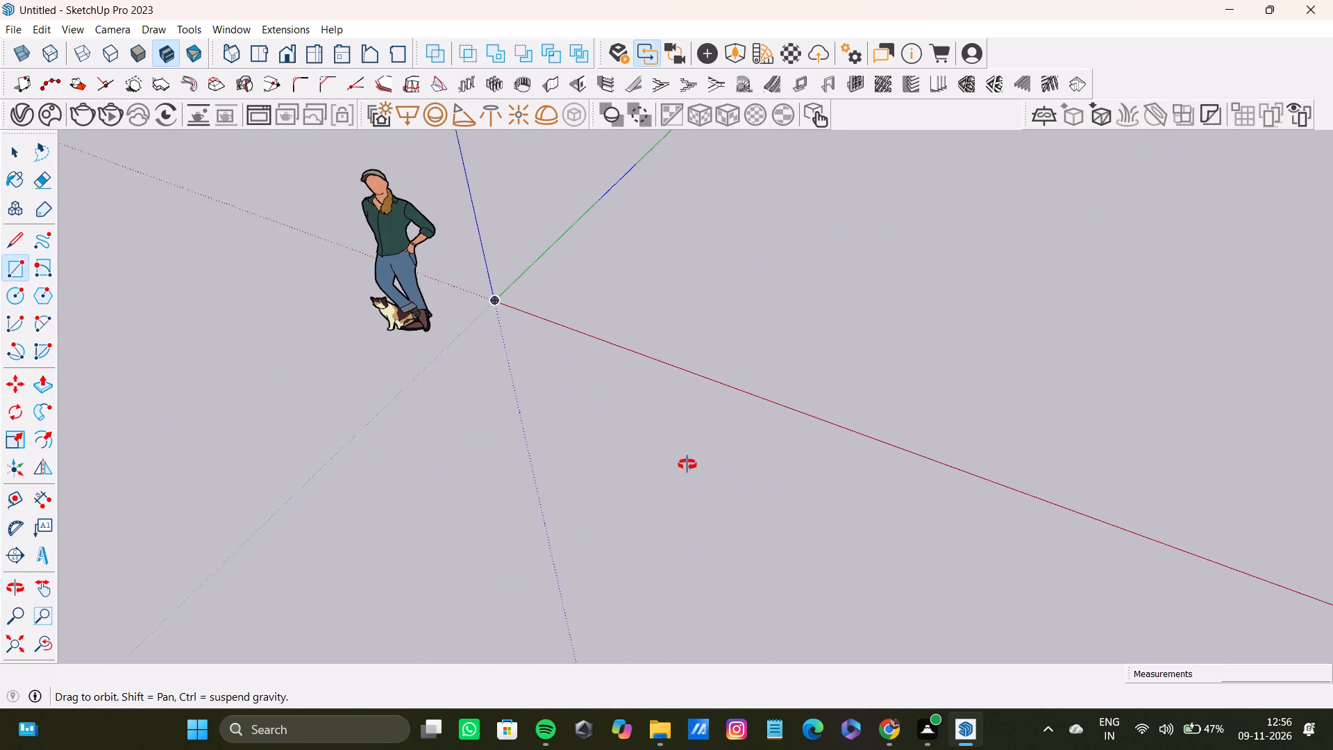
middle_drag(687, 465, 687, 474)
scroll(928, 281, down, 7)
shift+middle_drag(902, 265, 817, 261)
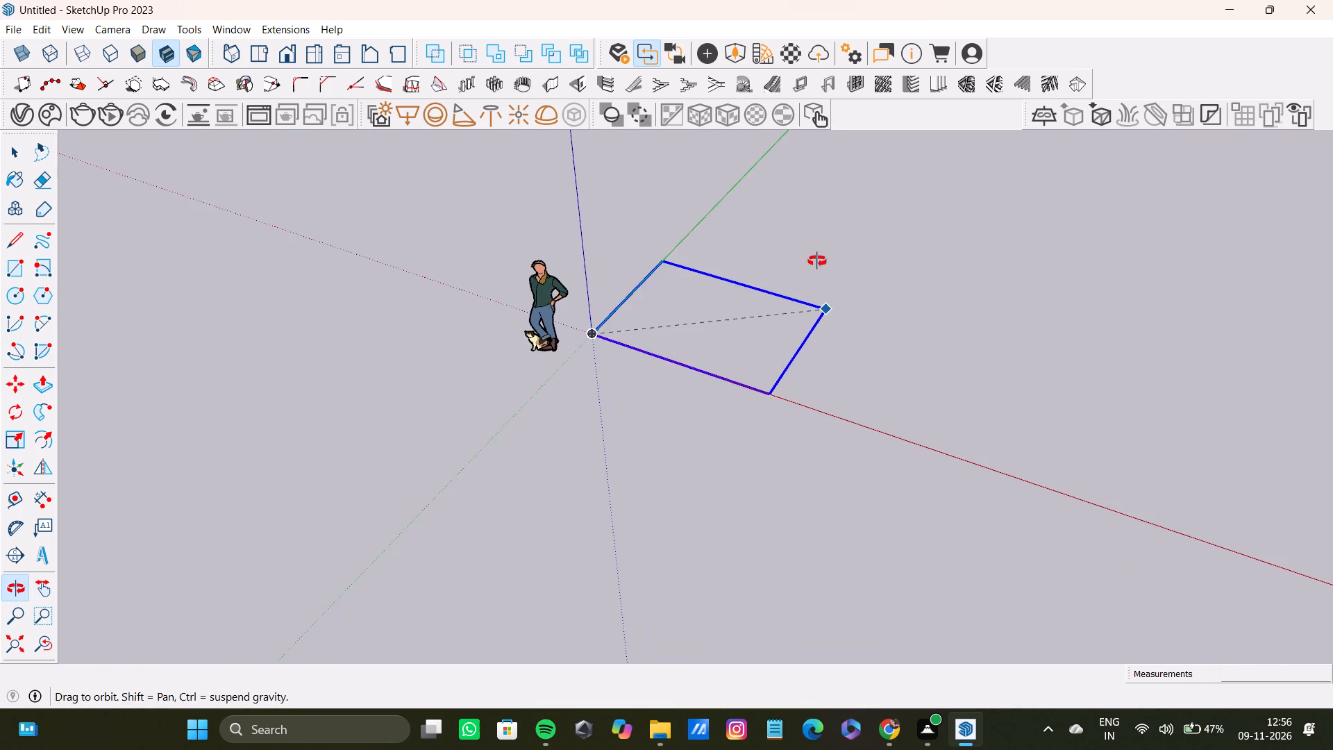
shift+middle_drag(817, 261, 817, 262)
middle_drag(817, 281, 820, 320)
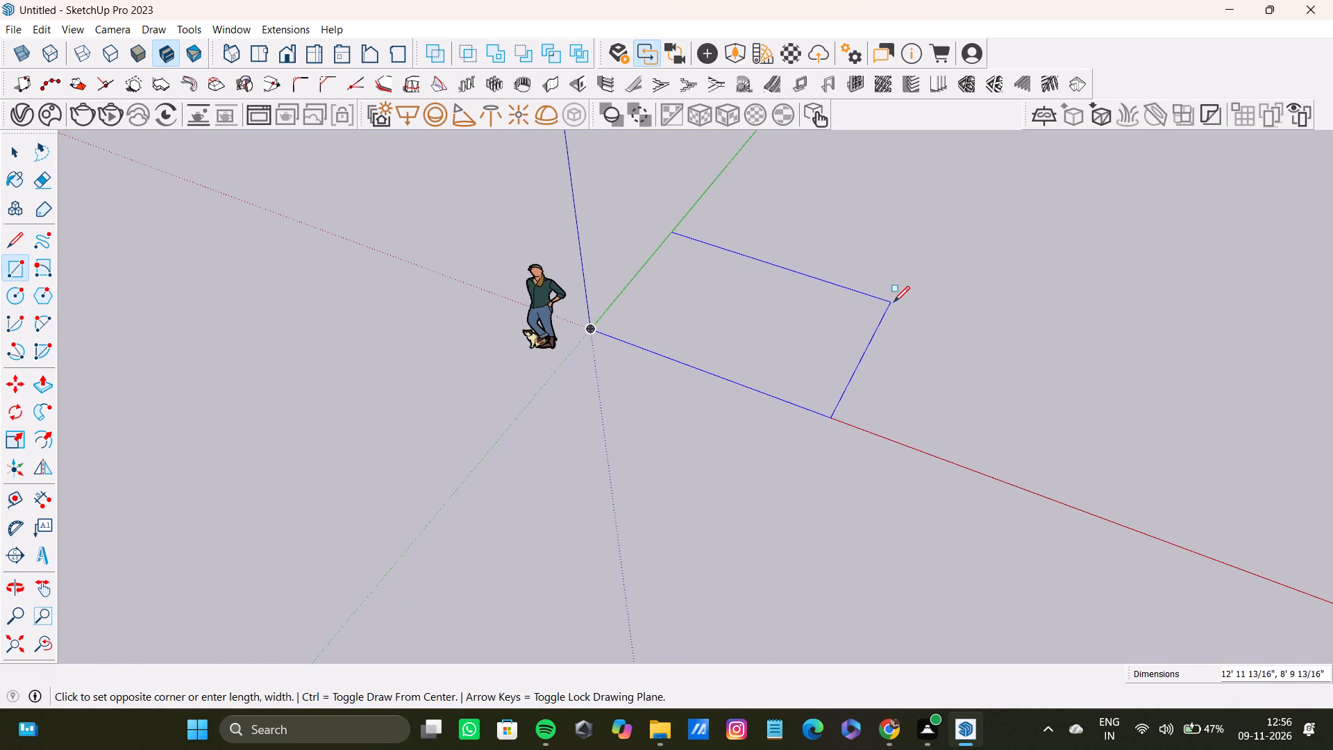
click(947, 277)
key(space)
Push/Pull the rectangle's face upward to give the floor a thin slab thickness.
click(836, 304)
scroll(808, 337, down, 5)
middle_drag(804, 336, 816, 331)
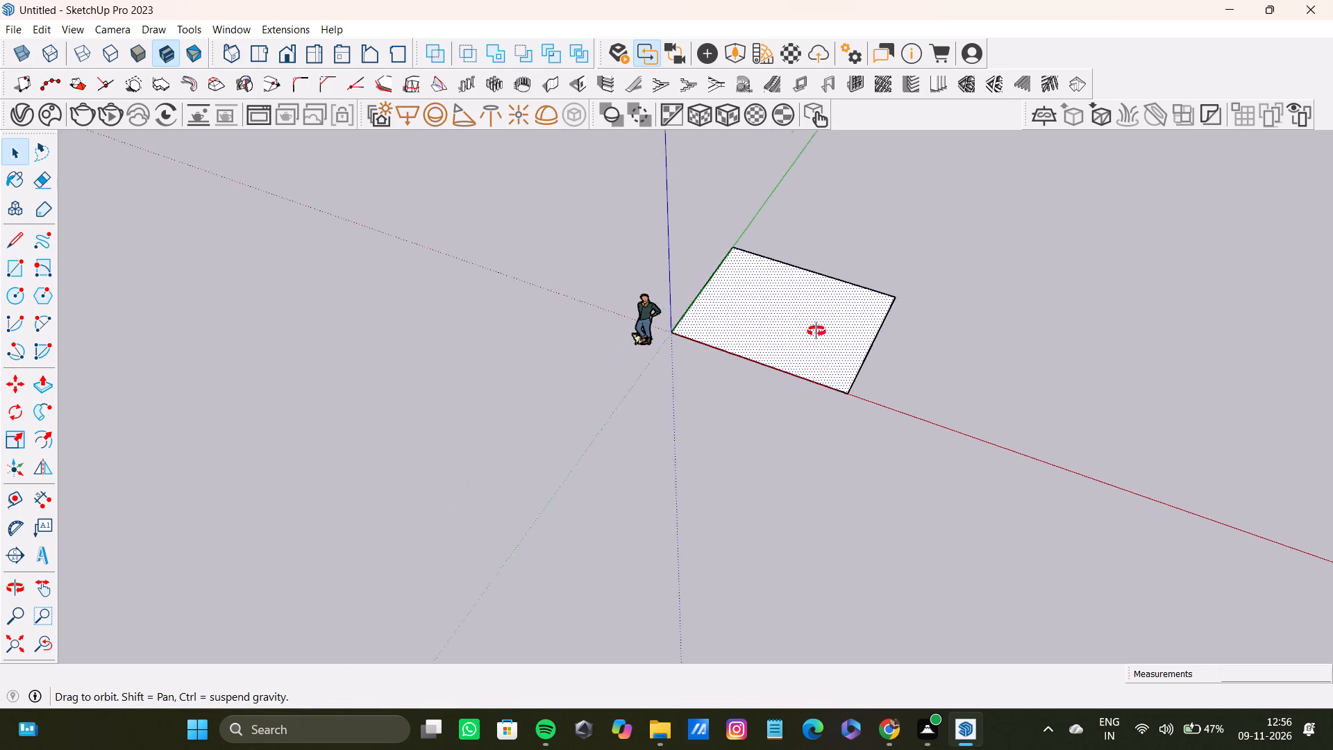
middle_drag(816, 331, 839, 324)
scroll(730, 342, up, 9)
middle_drag(730, 337, 707, 298)
key(p)
drag(737, 342, 736, 335)
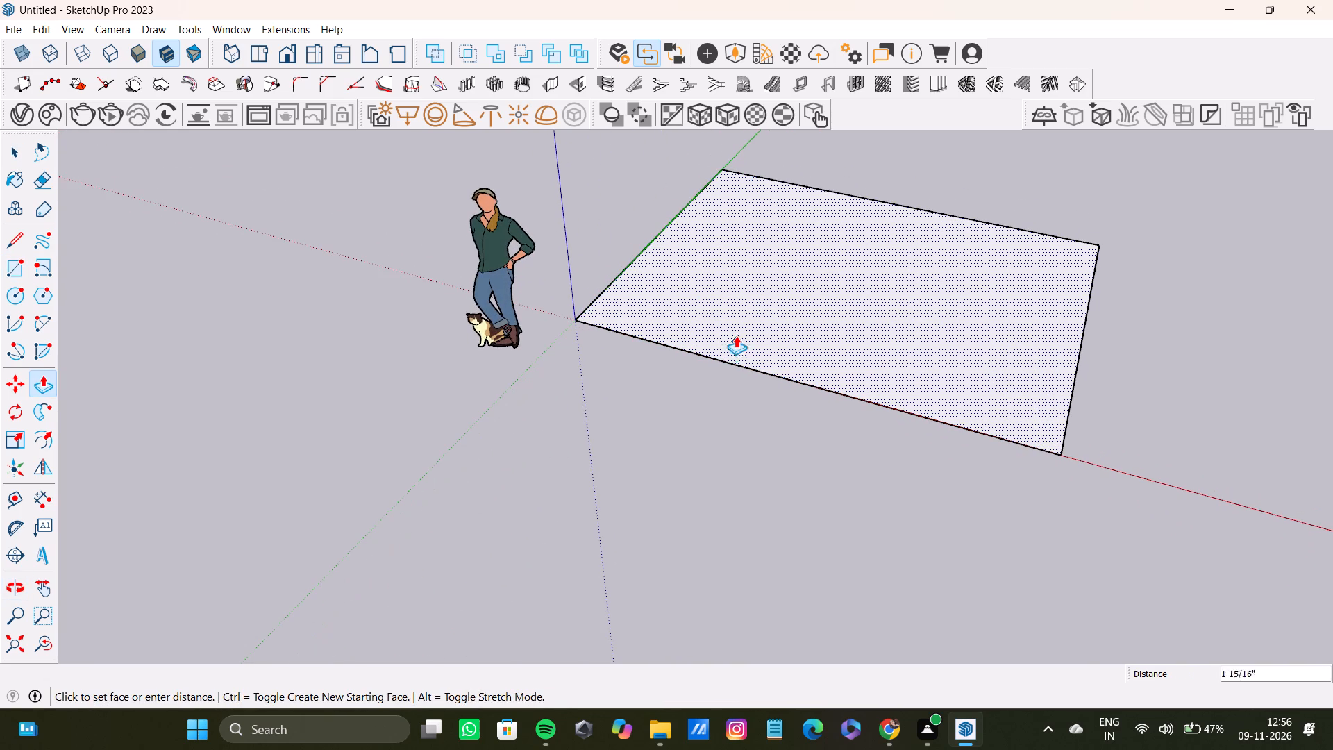
drag(736, 335, 739, 331)
scroll(719, 344, down, 5)
middle_drag(711, 354, 710, 231)
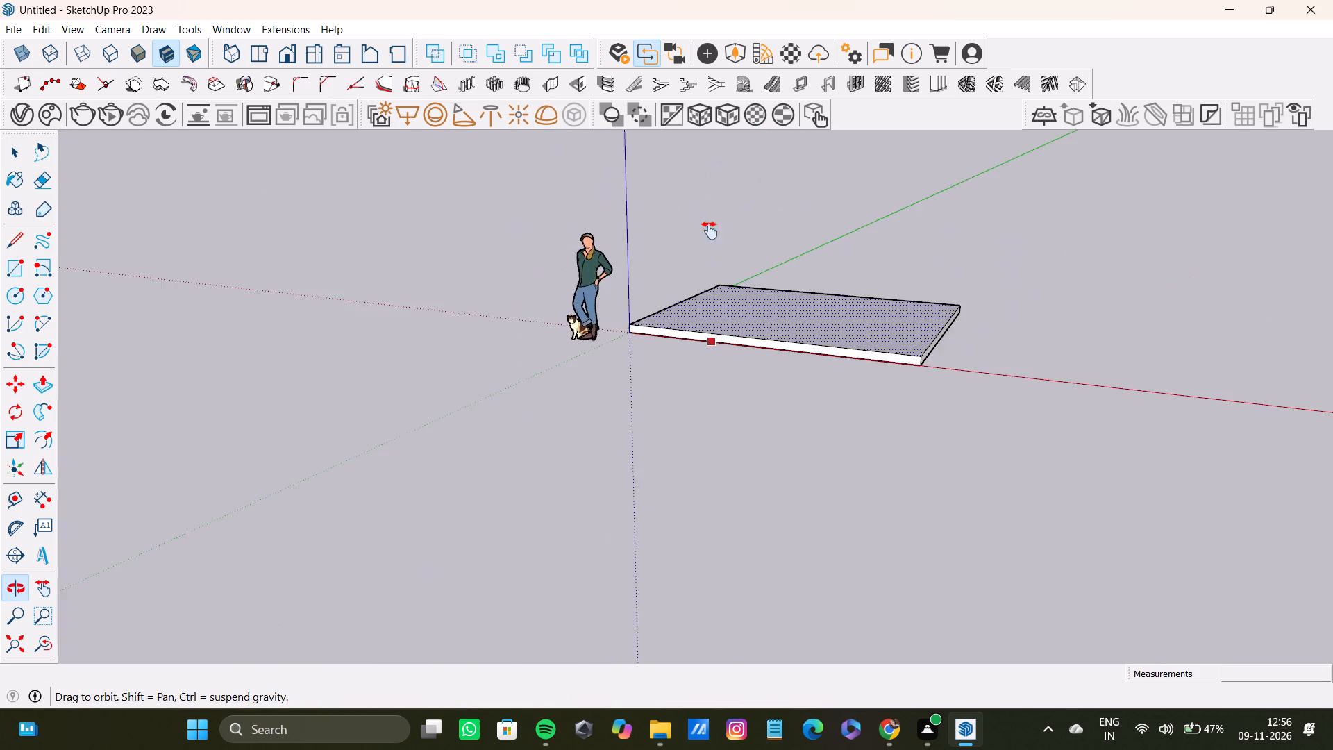
middle_drag(710, 231, 653, 231)
shift+middle_drag(574, 237, 560, 244)
scroll(714, 306, down, 4)
middle_drag(714, 317, 710, 481)
key(space)
Select the whole floor slab and make it a group.
triple_click(729, 318)
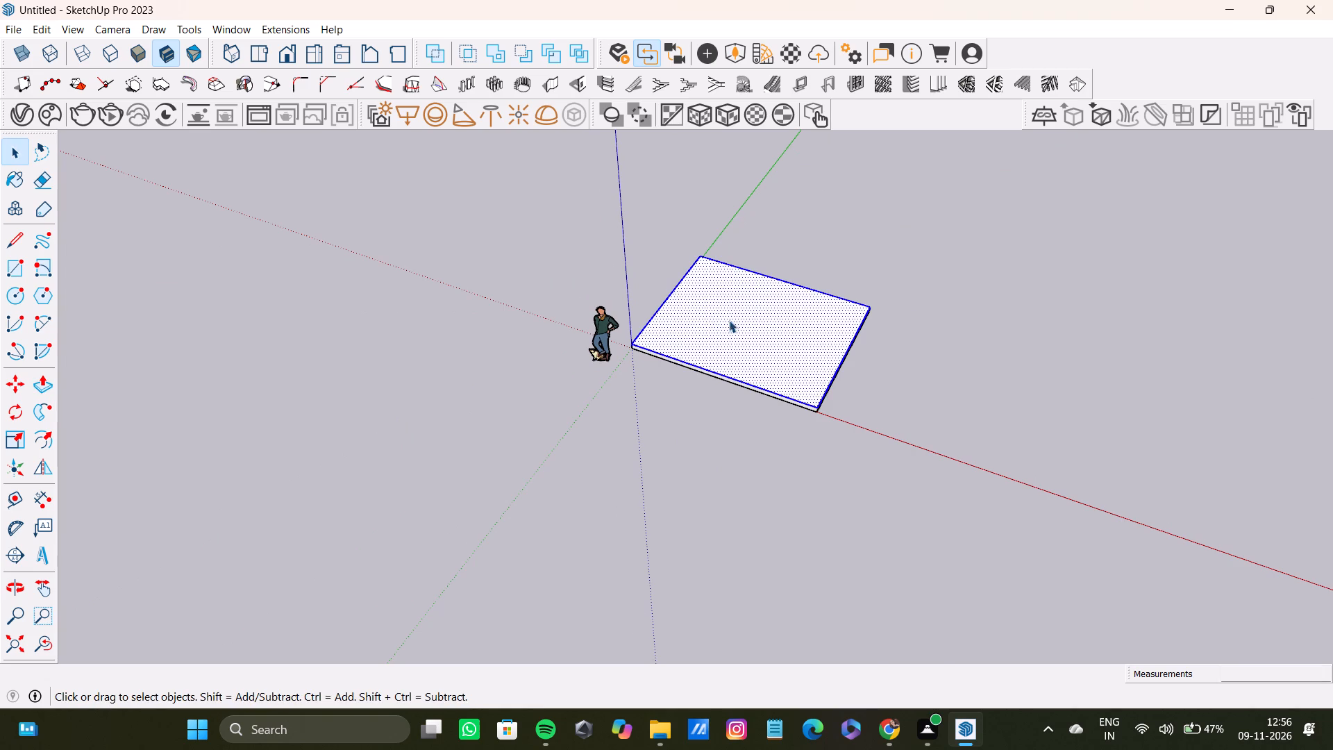
right_click(731, 358)
click(799, 493)
click(1017, 276)
key(space)
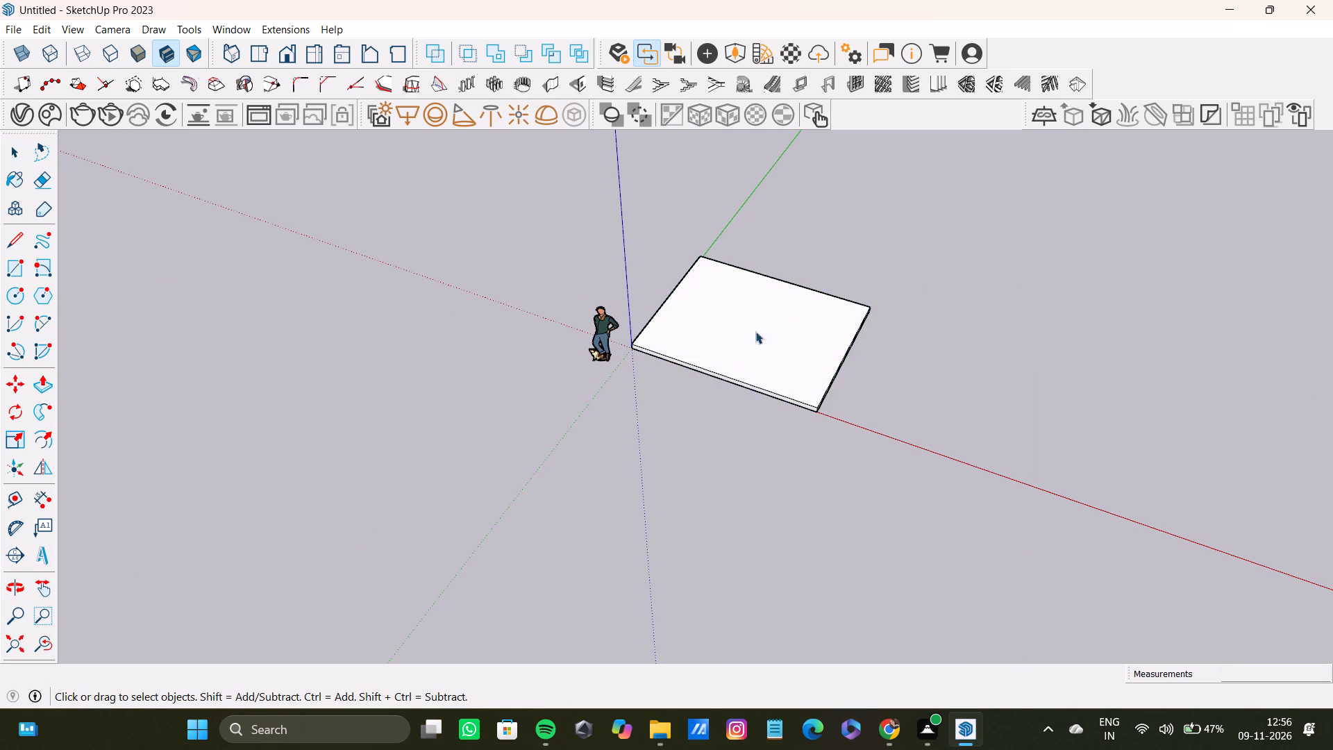
Open the slab group and offset the top face's outline inward by about 8" for the wall thickness.
scroll(731, 354, up, 10)
middle_drag(621, 322, 607, 447)
triple_click(710, 280)
click(701, 304)
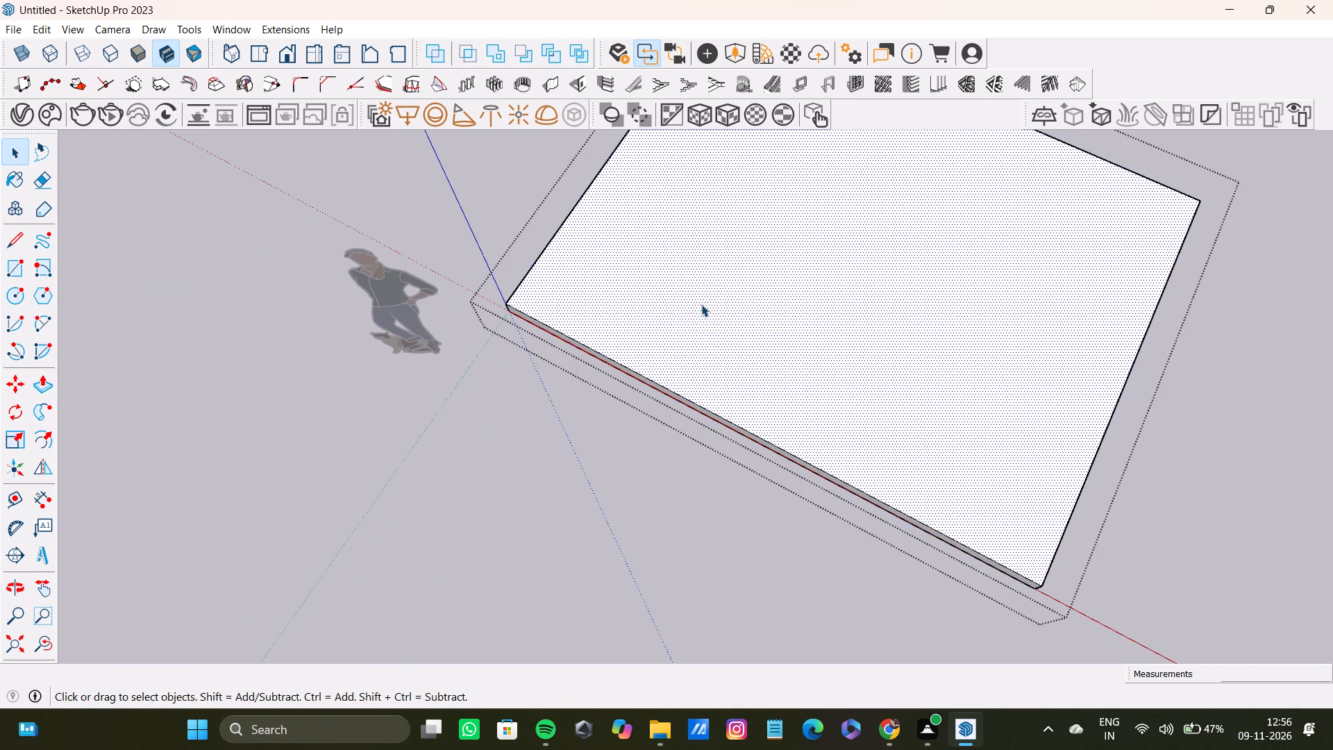
key(space)
key(f)
drag(810, 274, 670, 364)
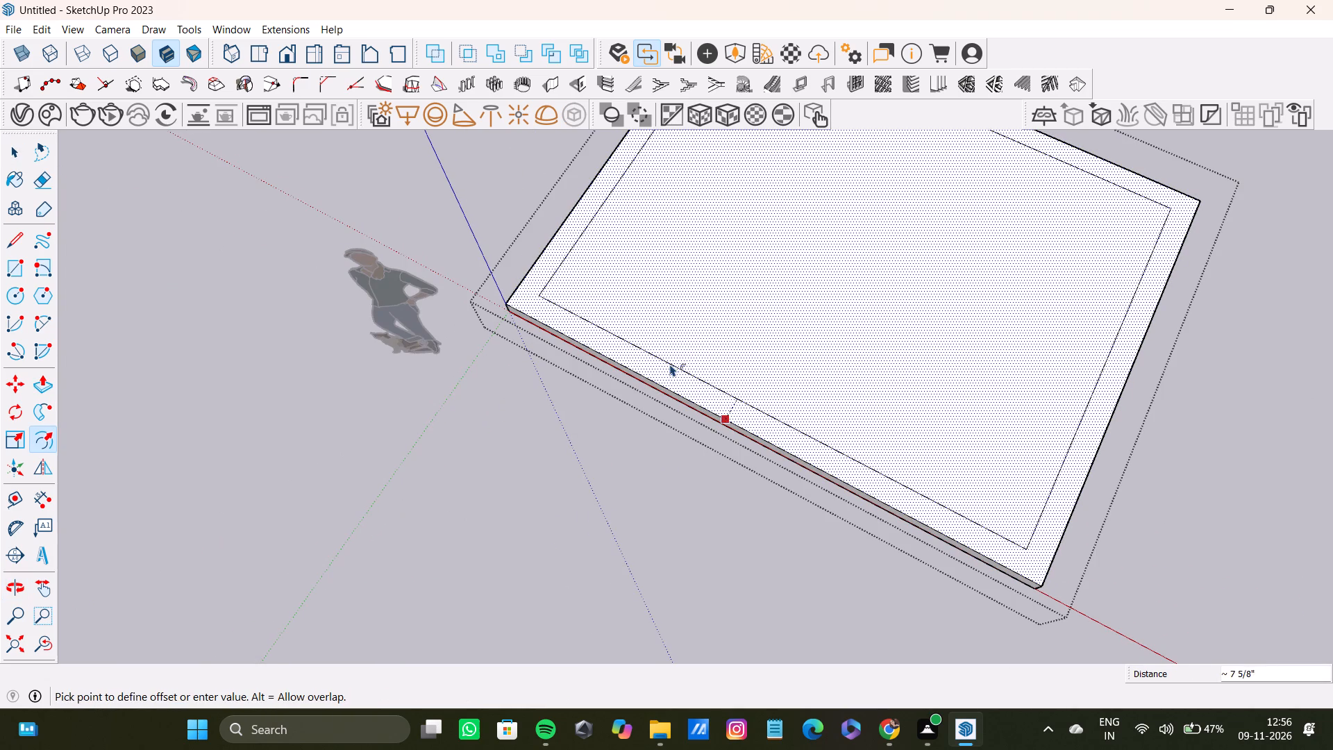
drag(670, 364, 663, 368)
key(space)
Draw a short line from the offset's inner front corner farthest from the origin to the slab's front edge.
scroll(664, 364, down, 5)
middle_drag(667, 356, 871, 406)
middle_drag(844, 403, 695, 343)
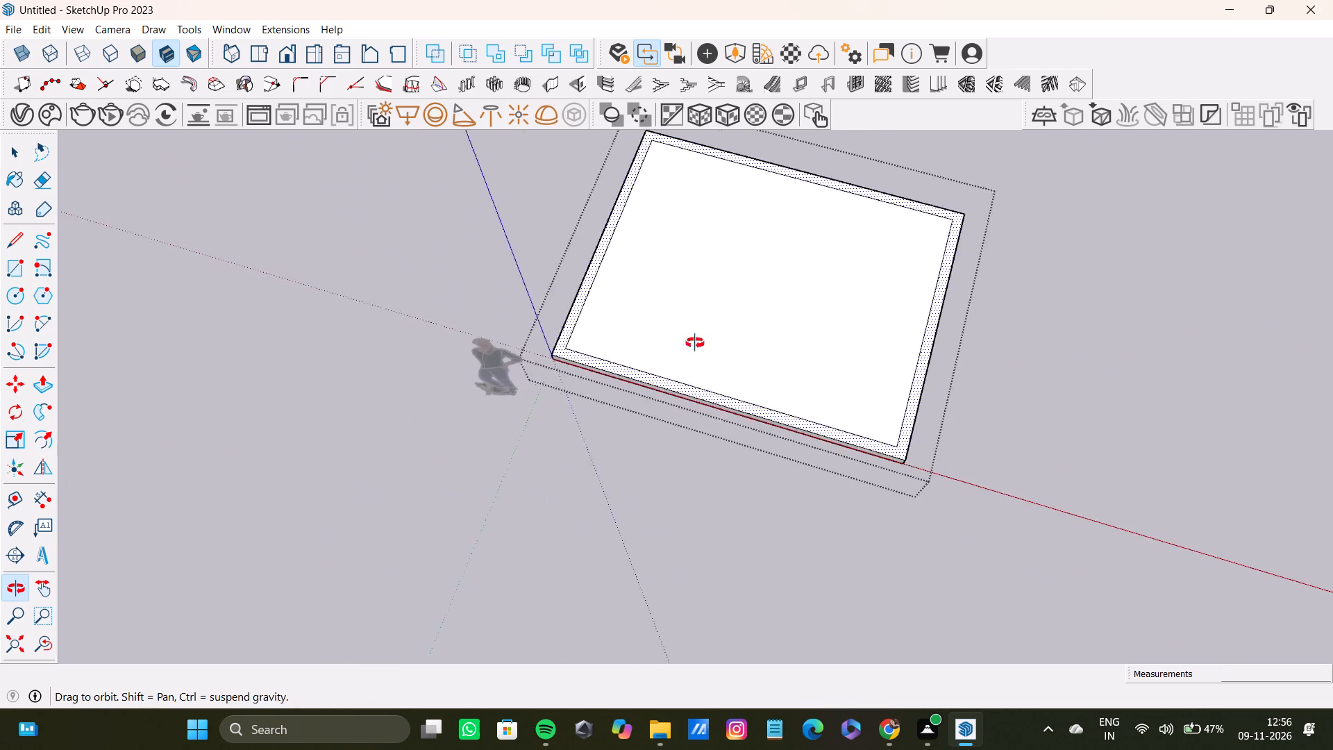
middle_drag(695, 343, 696, 316)
scroll(694, 273, down, 4)
shift+middle_drag(694, 273, 698, 297)
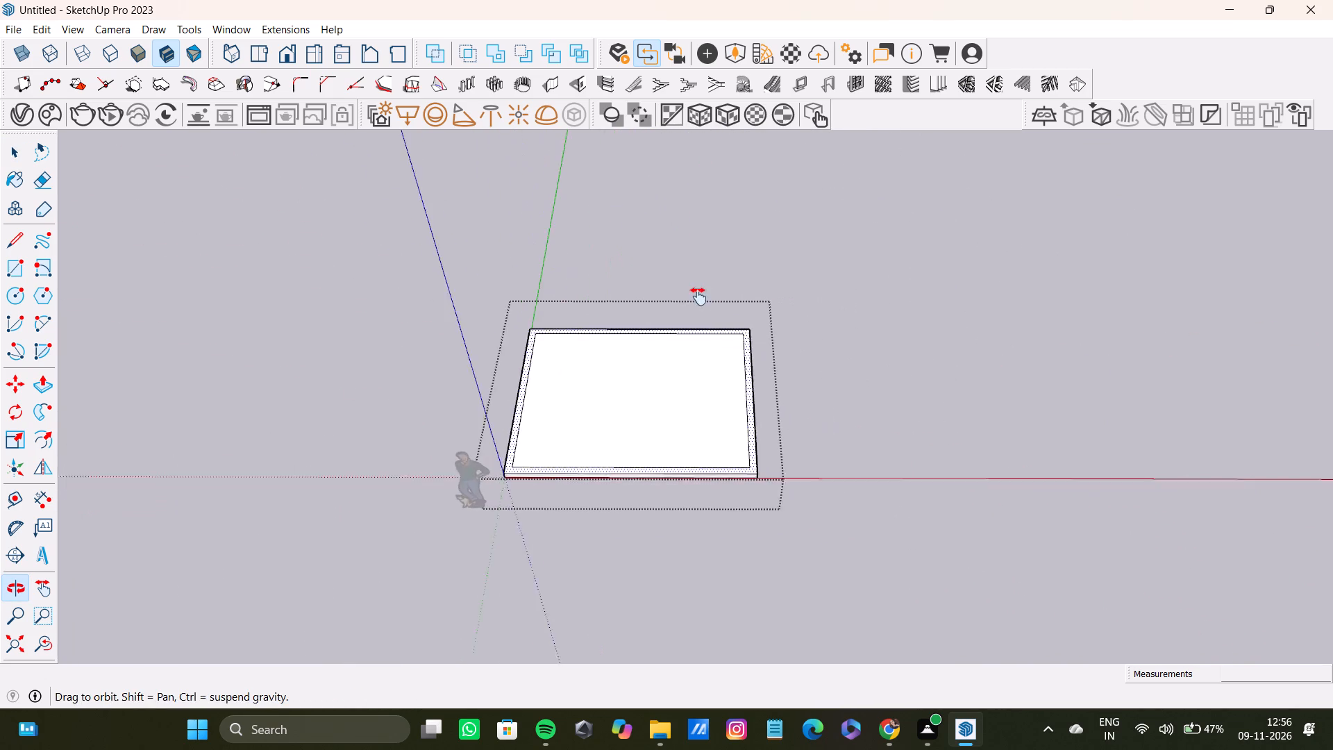
shift+middle_drag(698, 297, 714, 294)
scroll(752, 347, up, 6)
shift+middle_drag(749, 348, 844, 362)
key(l)
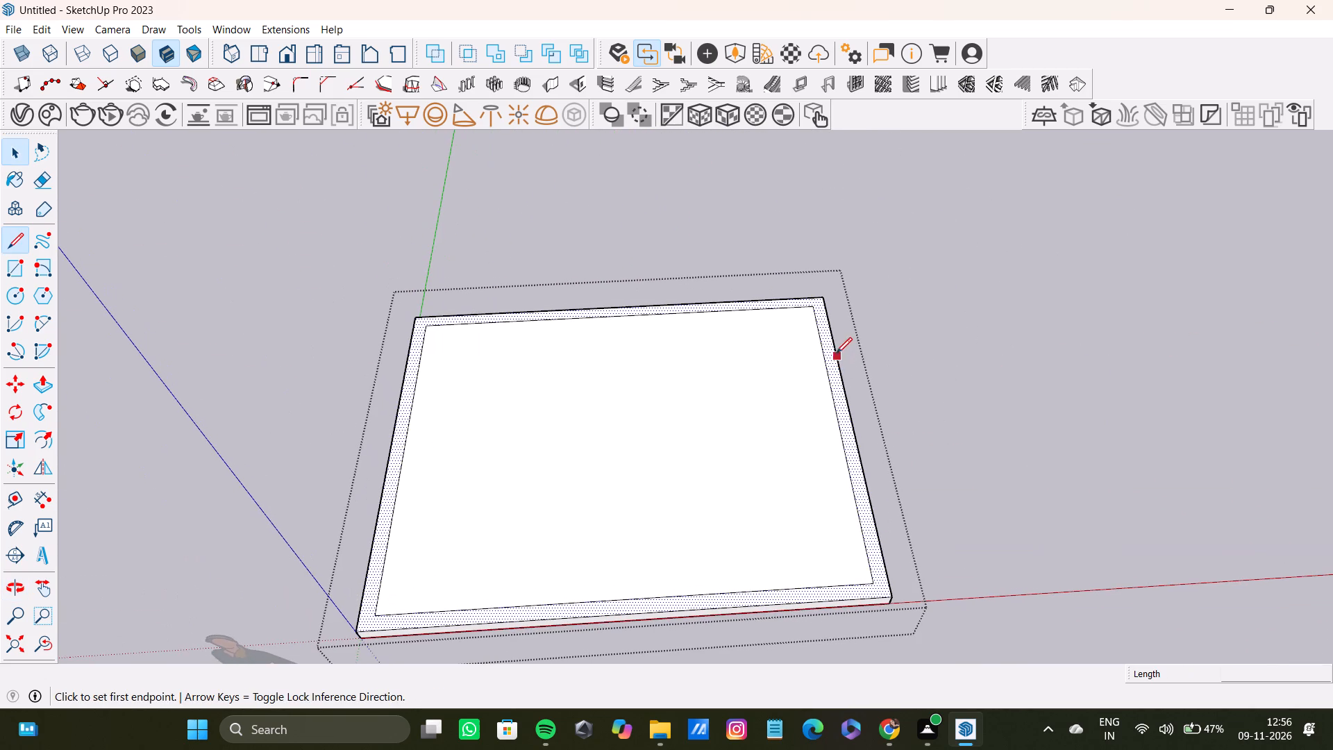
scroll(834, 347, up, 12)
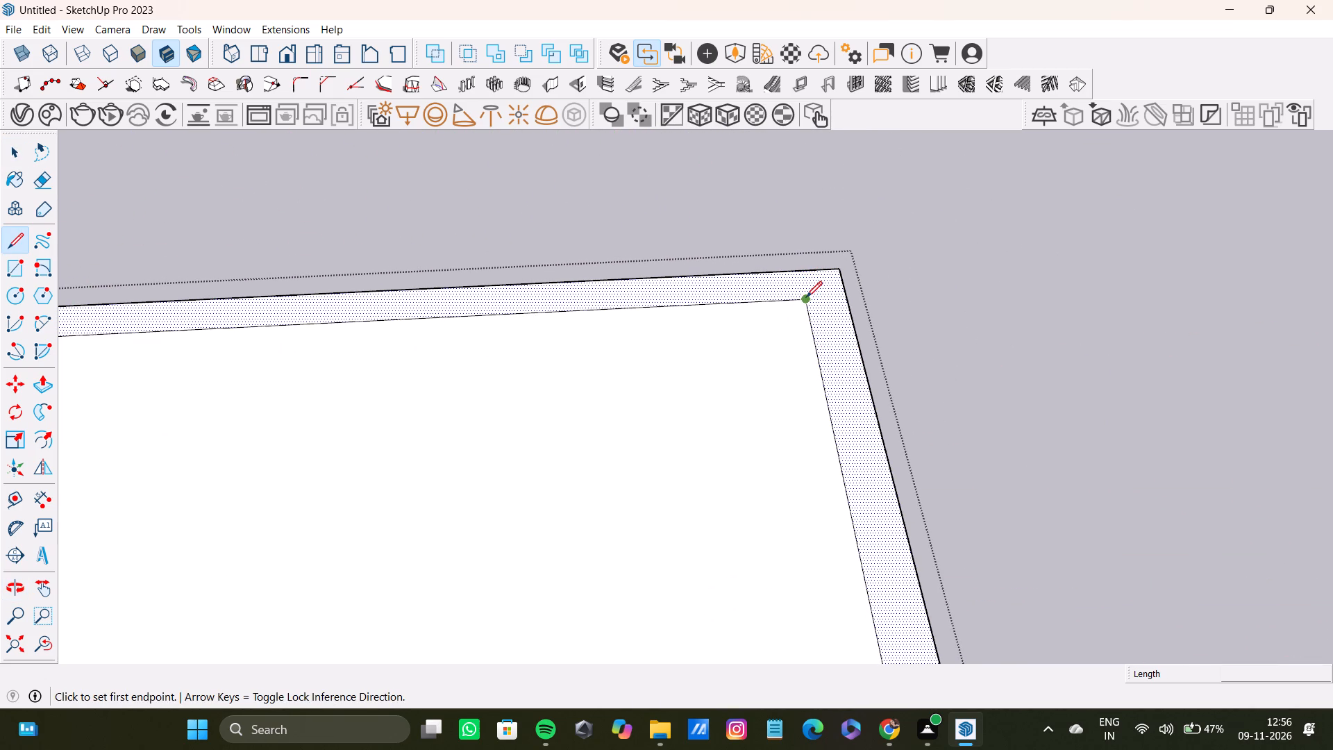
scroll(817, 324, down, 15)
shift+middle_drag(810, 335, 746, 133)
scroll(823, 325, up, 3)
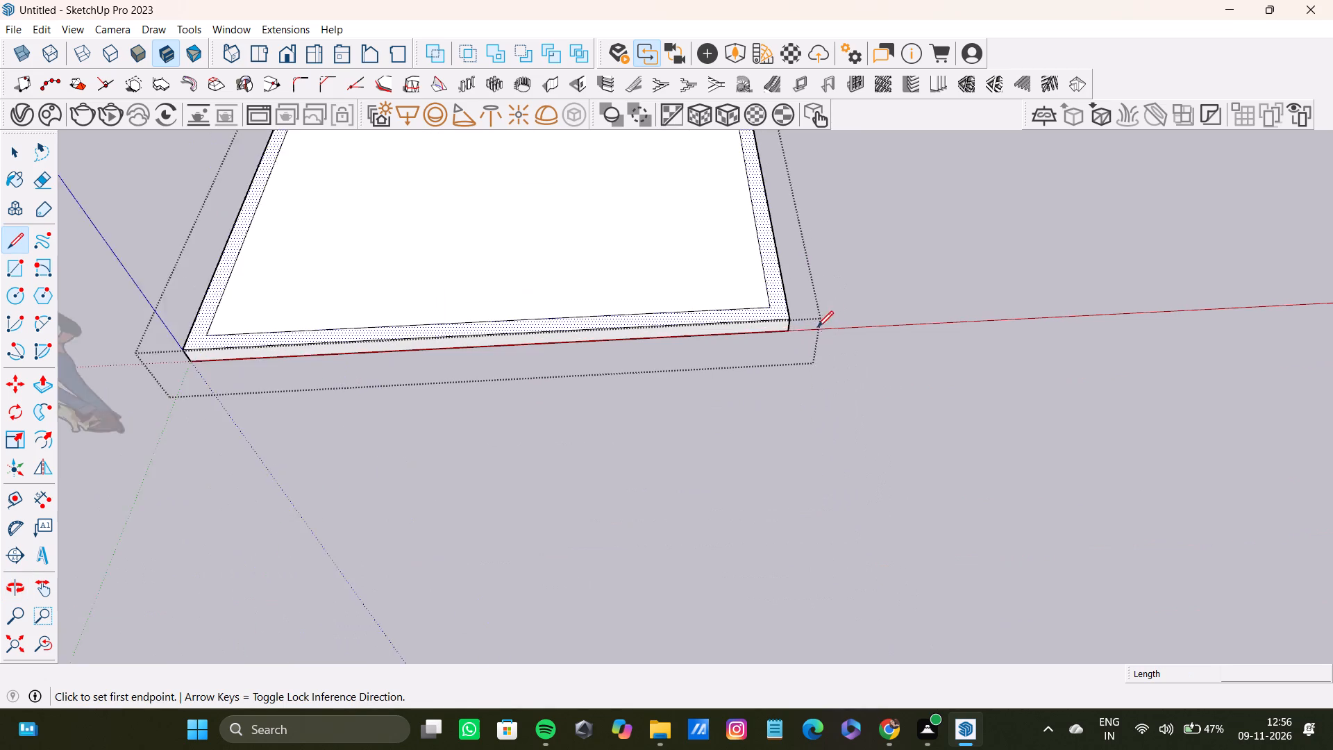
scroll(817, 327, up, 12)
drag(801, 289, 799, 299)
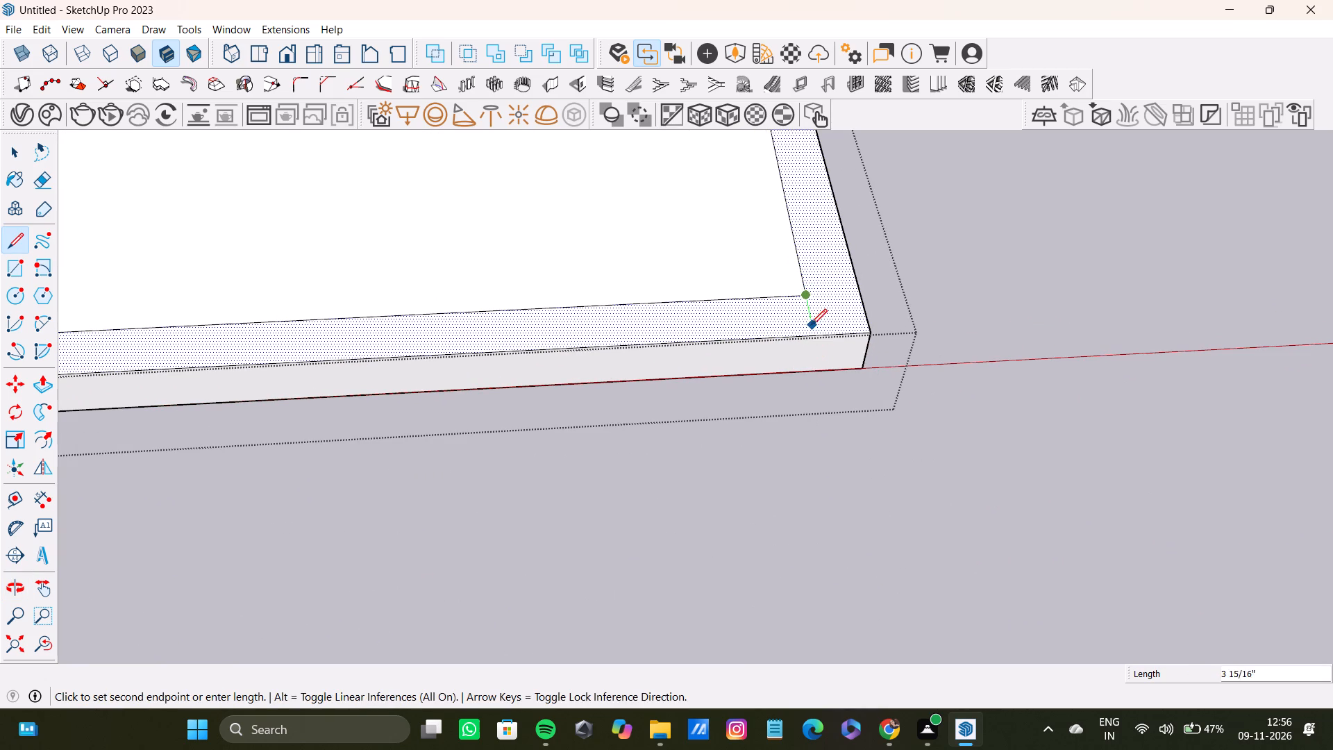
click(812, 335)
Draw a matching short line from the inner corner nearest the origin to the front edge, separating the front strip.
scroll(802, 335, down, 8)
shift+middle_drag(564, 306, 1241, 331)
scroll(735, 290, down, 4)
scroll(648, 376, up, 6)
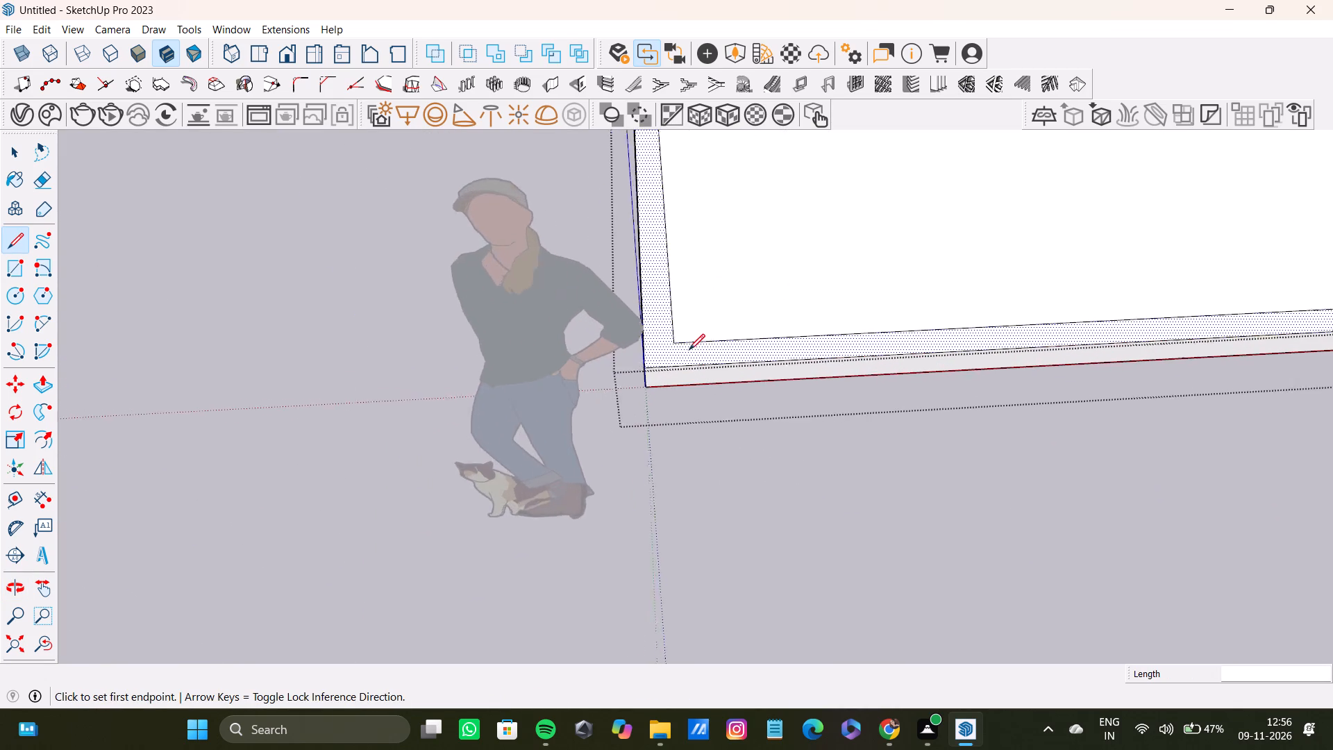
scroll(689, 350, up, 3)
click(671, 337)
click(678, 376)
key(space)
Push/Pull the U-shaped border upward into three low walls, leaving the front strip flat and the room open.
scroll(684, 366, down, 8)
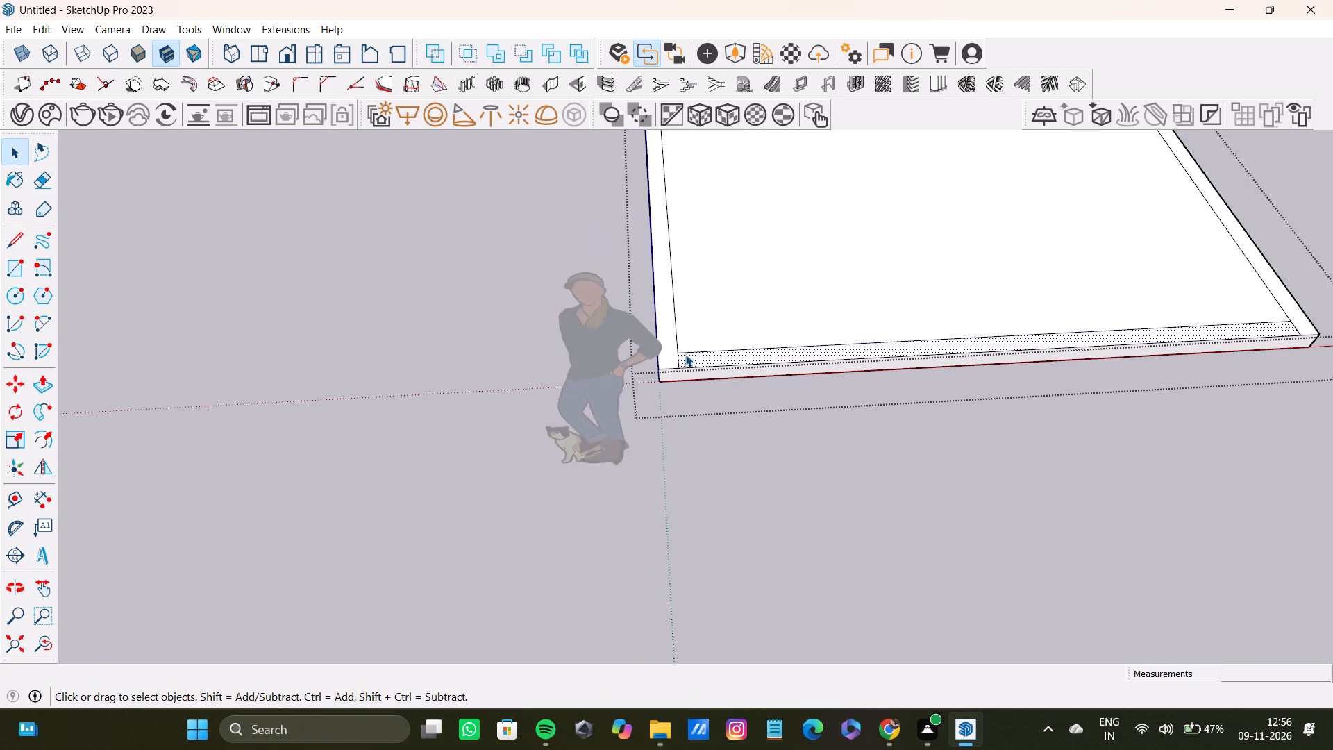
scroll(685, 354, down, 11)
shift+middle_drag(780, 349, 541, 344)
scroll(663, 301, up, 4)
shift+middle_drag(673, 297, 602, 316)
scroll(762, 332, up, 4)
click(903, 453)
key(p)
drag(903, 453, 903, 452)
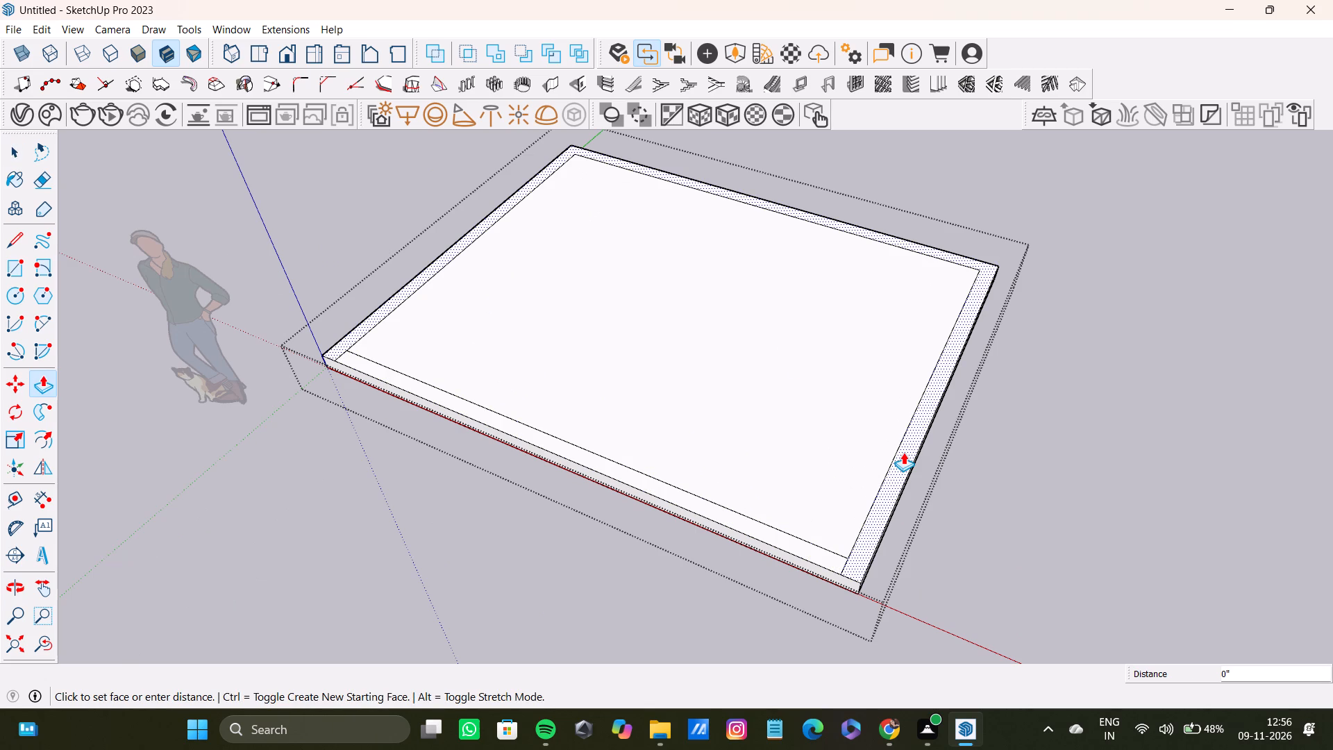
drag(903, 452, 844, 307)
key(p)
scroll(874, 390, down, 6)
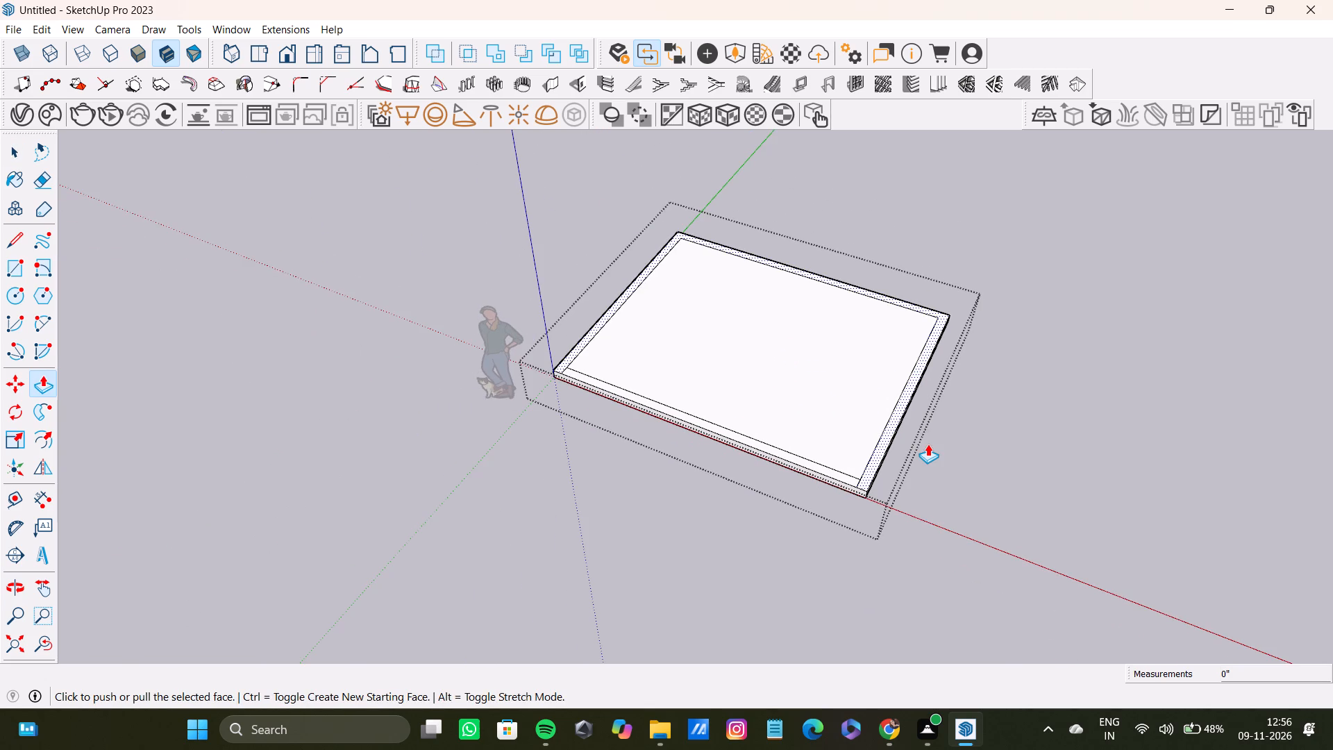
scroll(871, 464, up, 9)
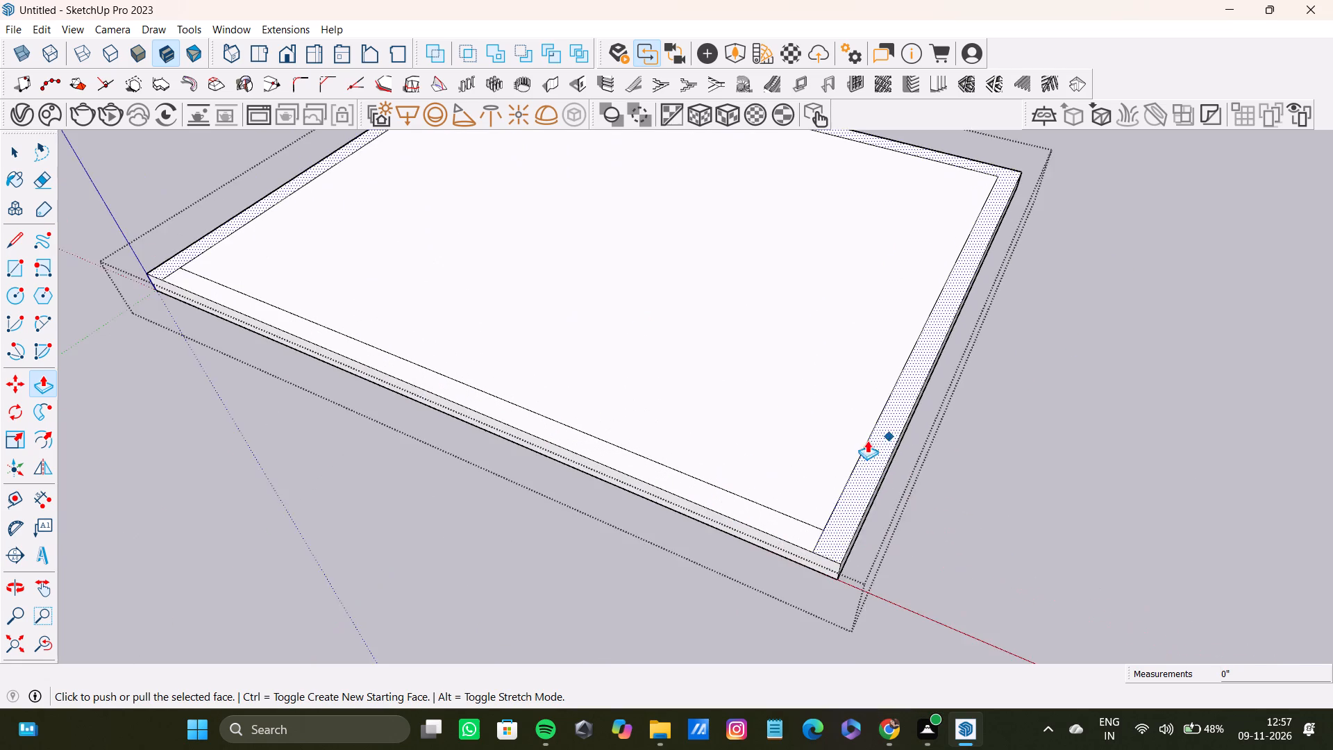
shift+middle_drag(839, 447, 893, 417)
drag(906, 478, 771, 278)
scroll(863, 314, down, 9)
shift+middle_drag(860, 356, 968, 523)
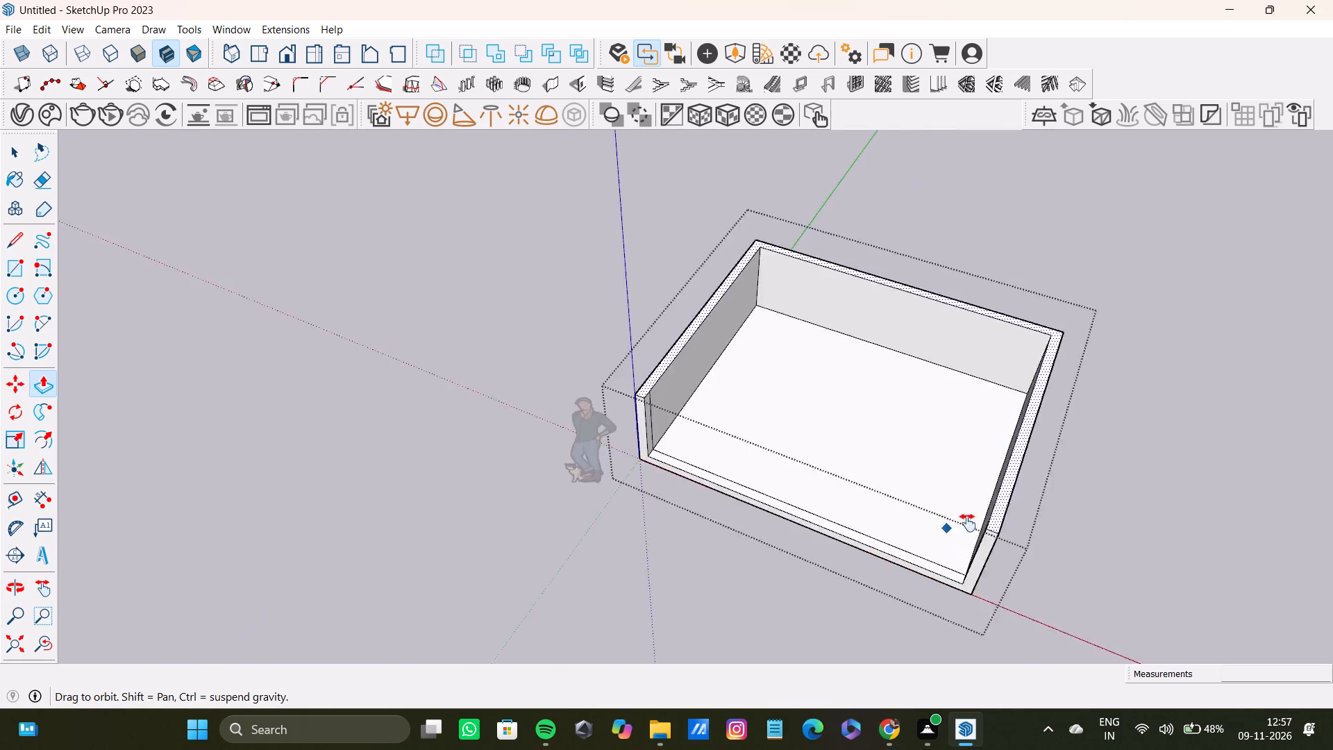
Raise the three walls further with two more Push/Pulls, about 5' 5" and at least 3' 4".
shift+middle_drag(968, 523, 905, 389)
scroll(959, 426, up, 4)
drag(955, 426, 906, 247)
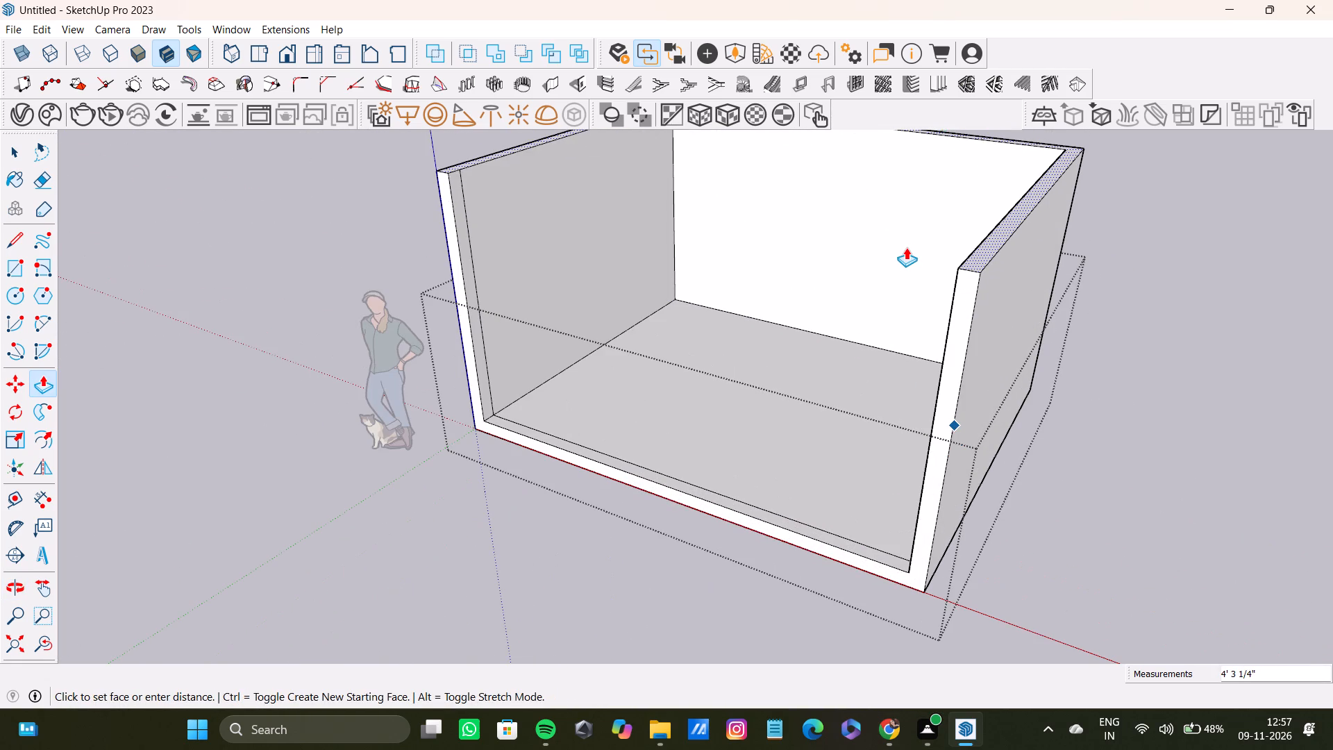
drag(906, 247, 885, 193)
scroll(876, 224, down, 4)
shift+middle_drag(876, 233, 967, 272)
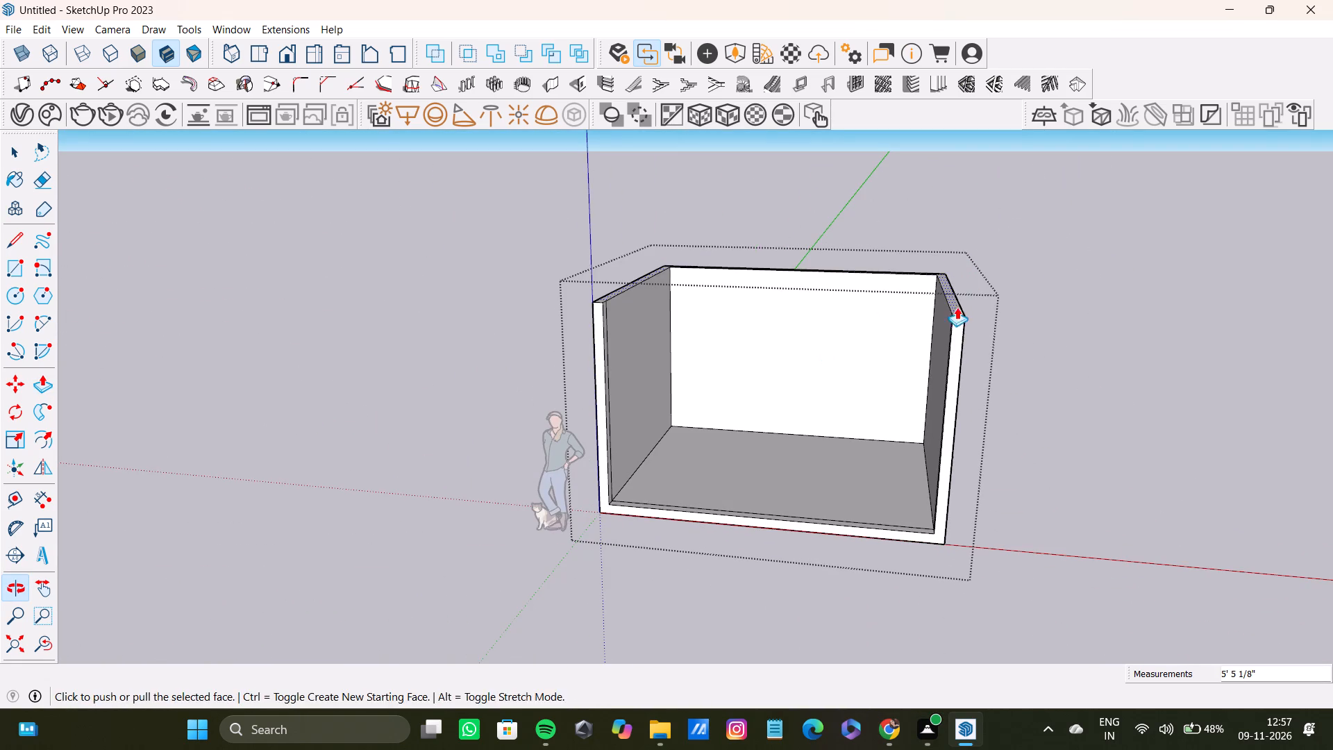
drag(953, 319, 930, 227)
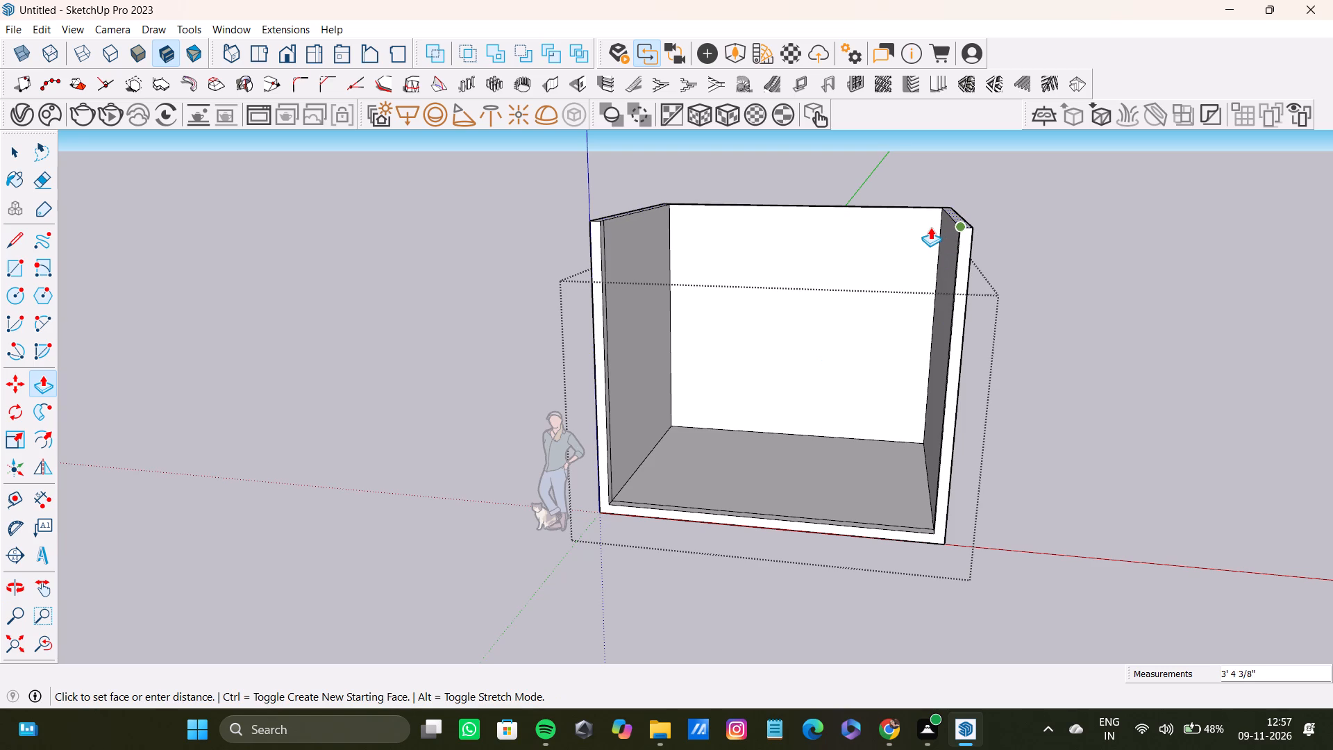
drag(930, 227, 930, 216)
key(space)
Leave group editing and examine the open-fronted room shell from several angles.
scroll(909, 281, down, 4)
middle_drag(908, 287, 1057, 309)
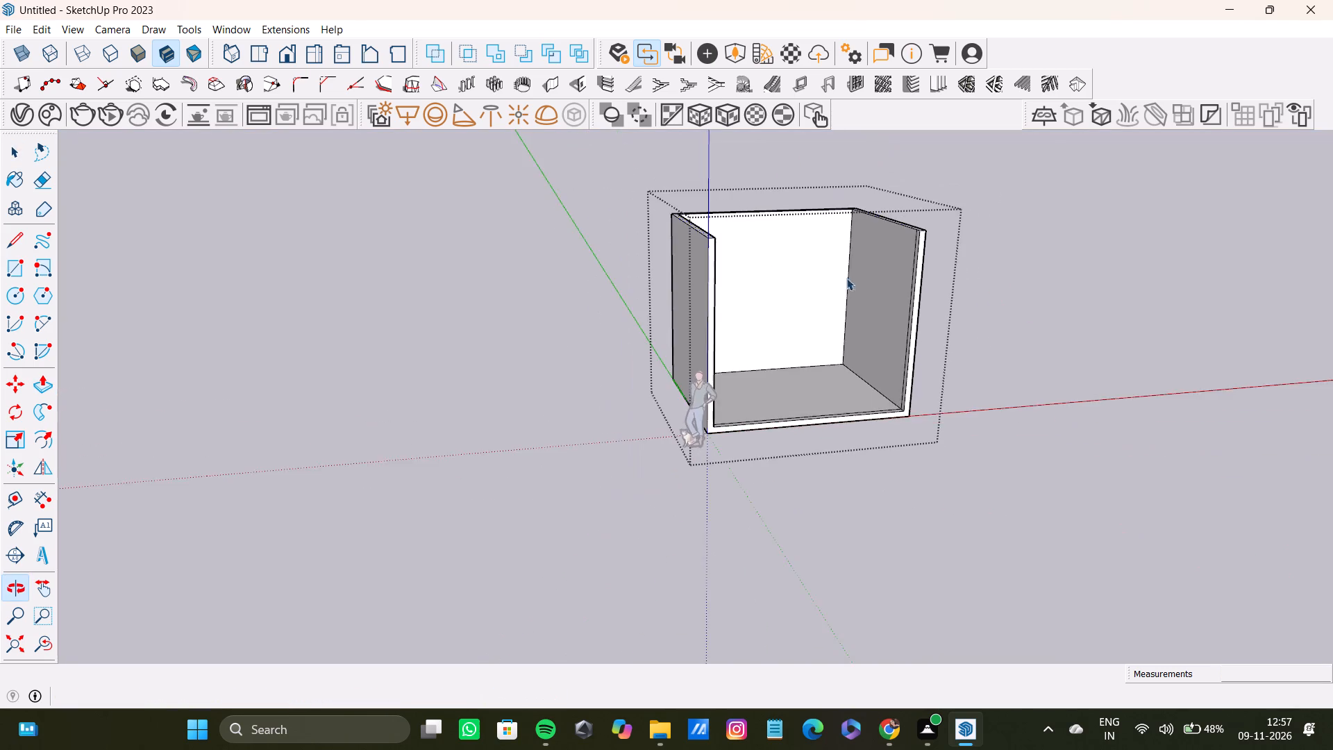
scroll(764, 265, up, 8)
middle_drag(839, 279, 754, 283)
scroll(798, 269, up, 2)
scroll(799, 269, down, 9)
middle_drag(819, 286, 837, 388)
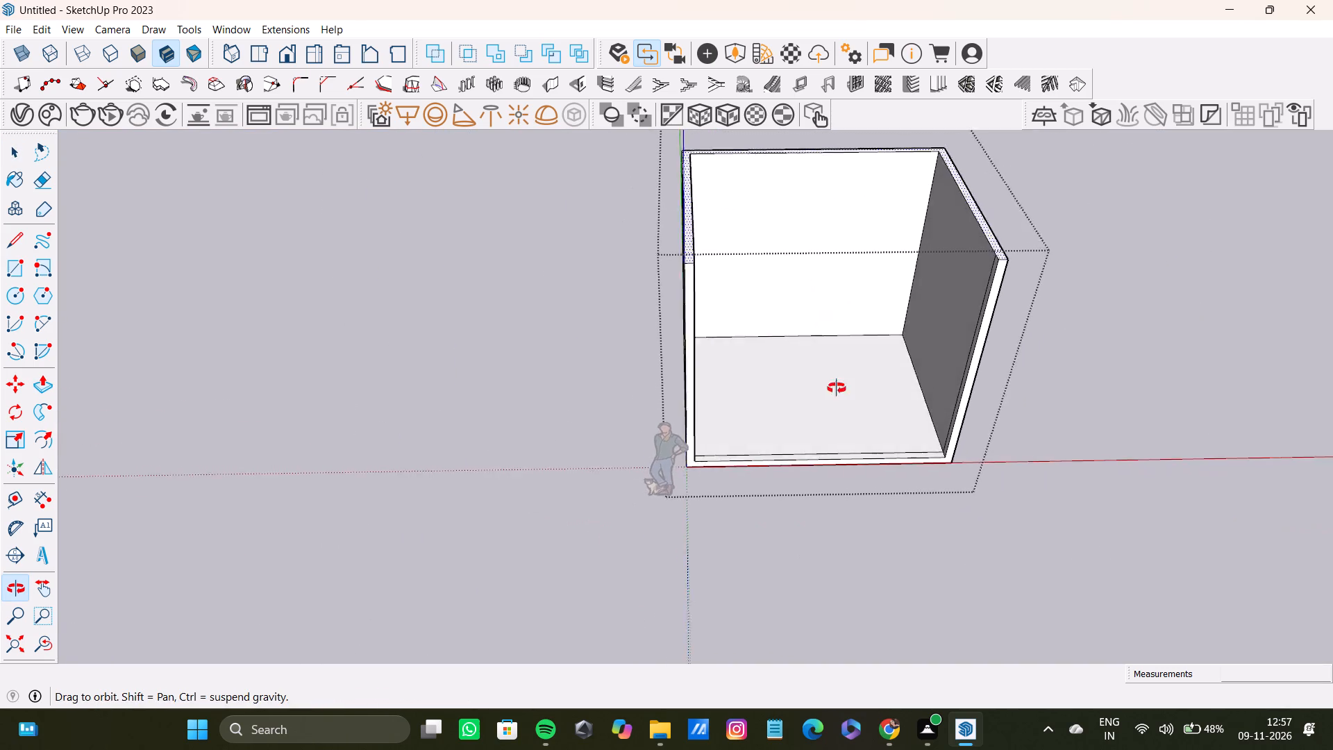
middle_drag(837, 388, 796, 299)
scroll(914, 324, down, 4)
middle_drag(905, 327, 1123, 348)
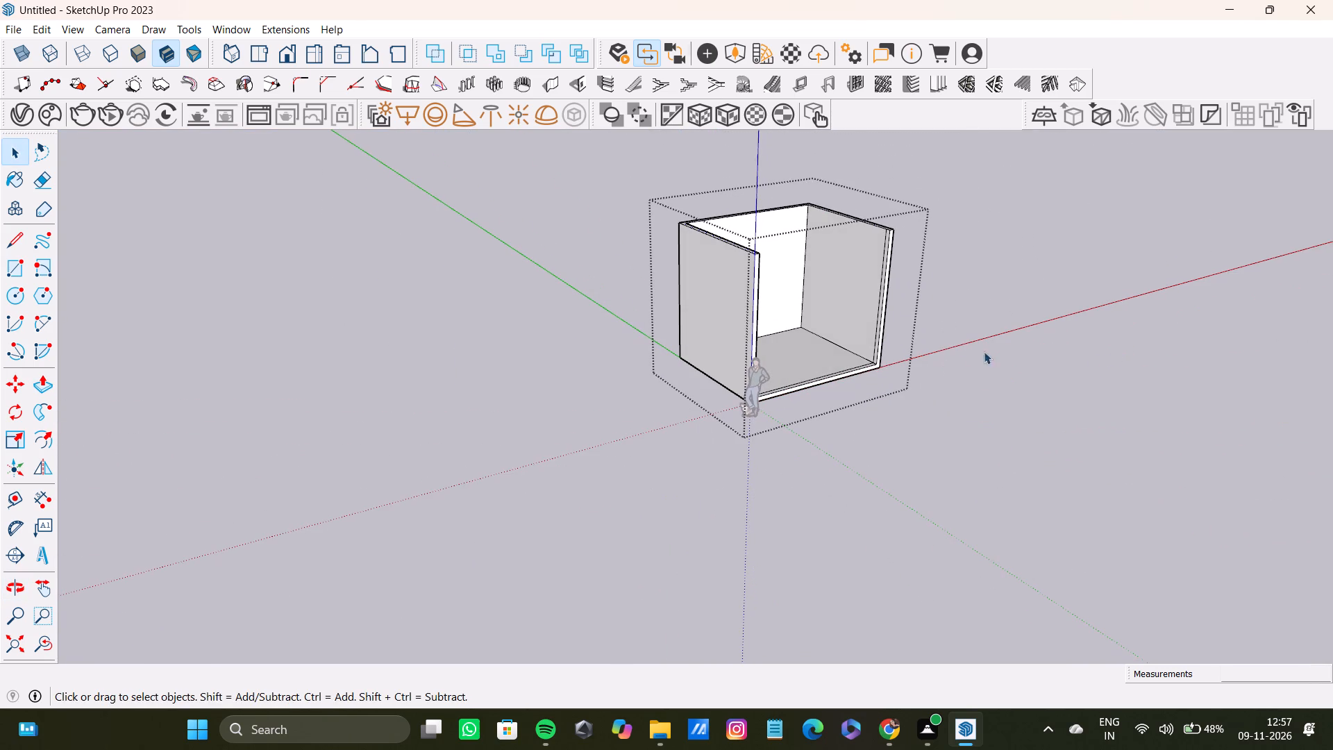
scroll(806, 258, down, 8)
middle_drag(816, 274, 582, 292)
scroll(1088, 342, up, 3)
click(1004, 280)
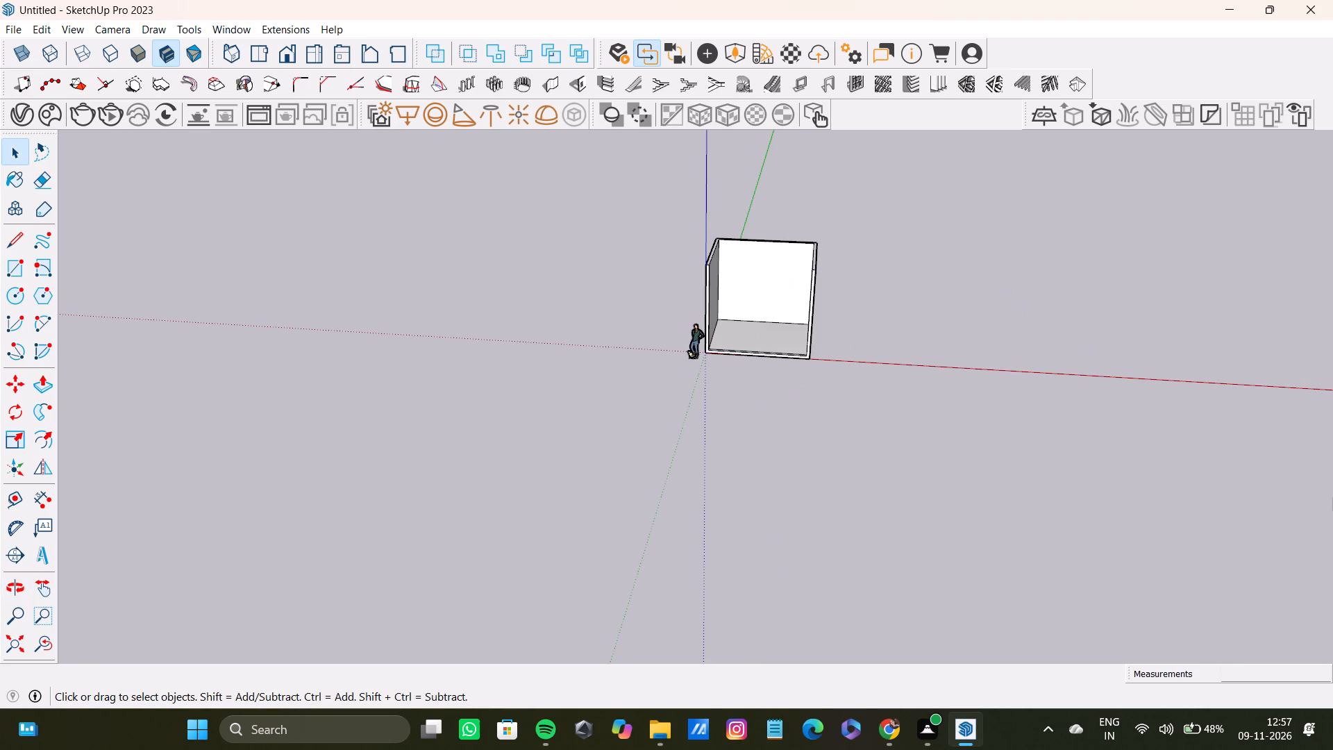
triple_click(752, 266)
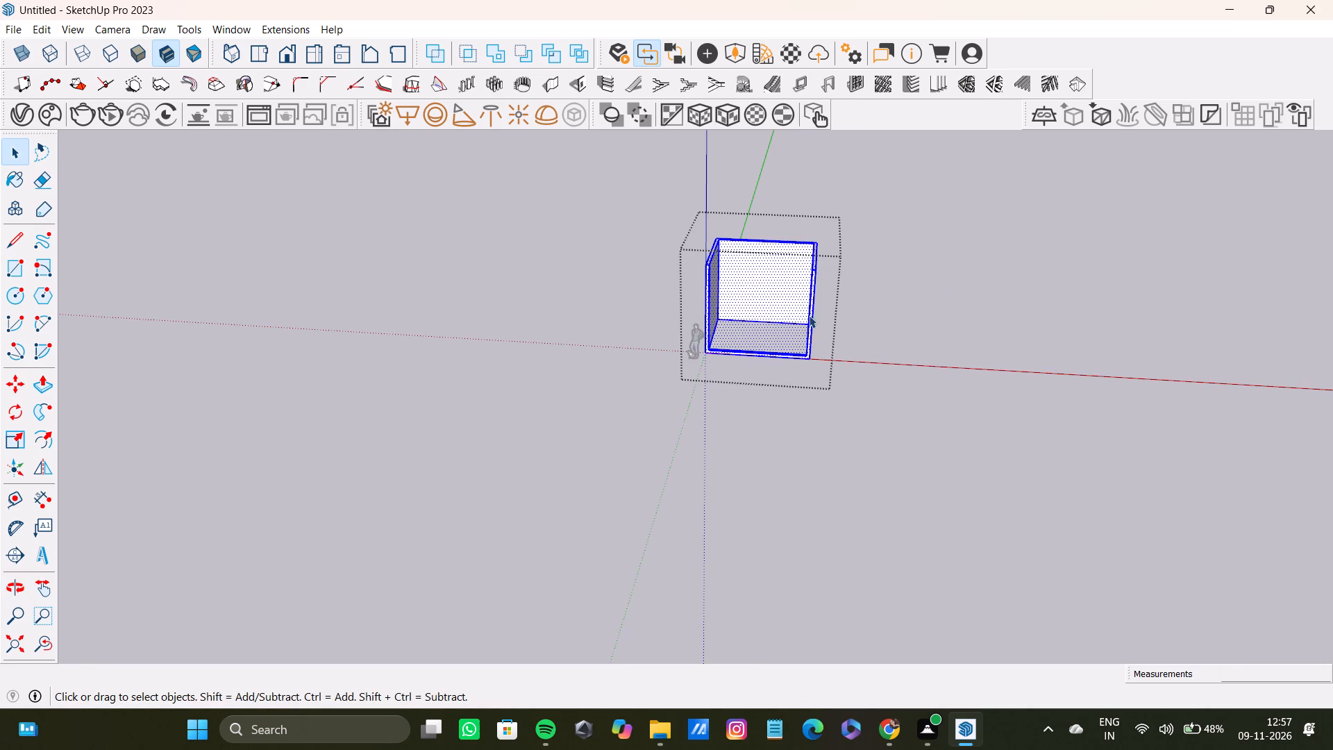
click(896, 240)
scroll(753, 268, up, 10)
middle_drag(780, 303, 791, 231)
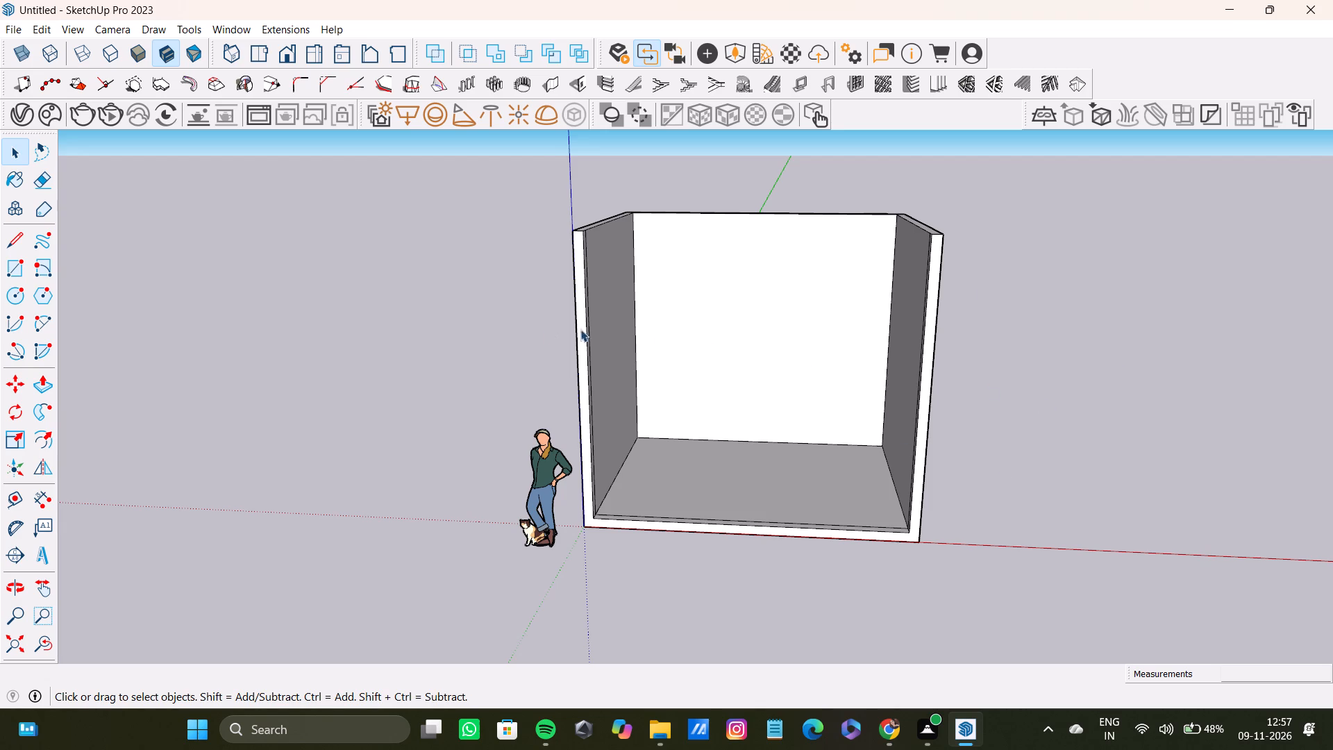
middle_click(869, 343)
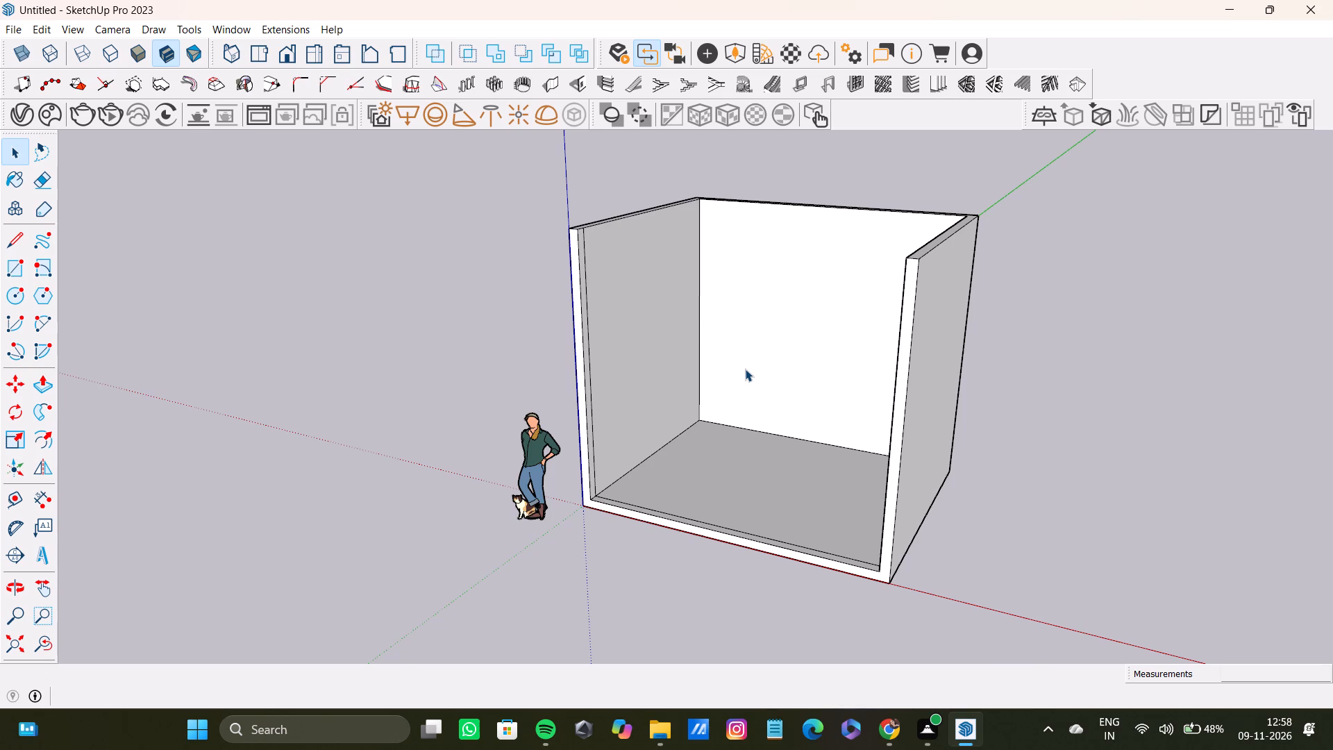
Place a vertical guide on the back wall about 3 1/2" from the side wall farther from the origin.
scroll(832, 444, down, 7)
shift+middle_drag(804, 391, 801, 393)
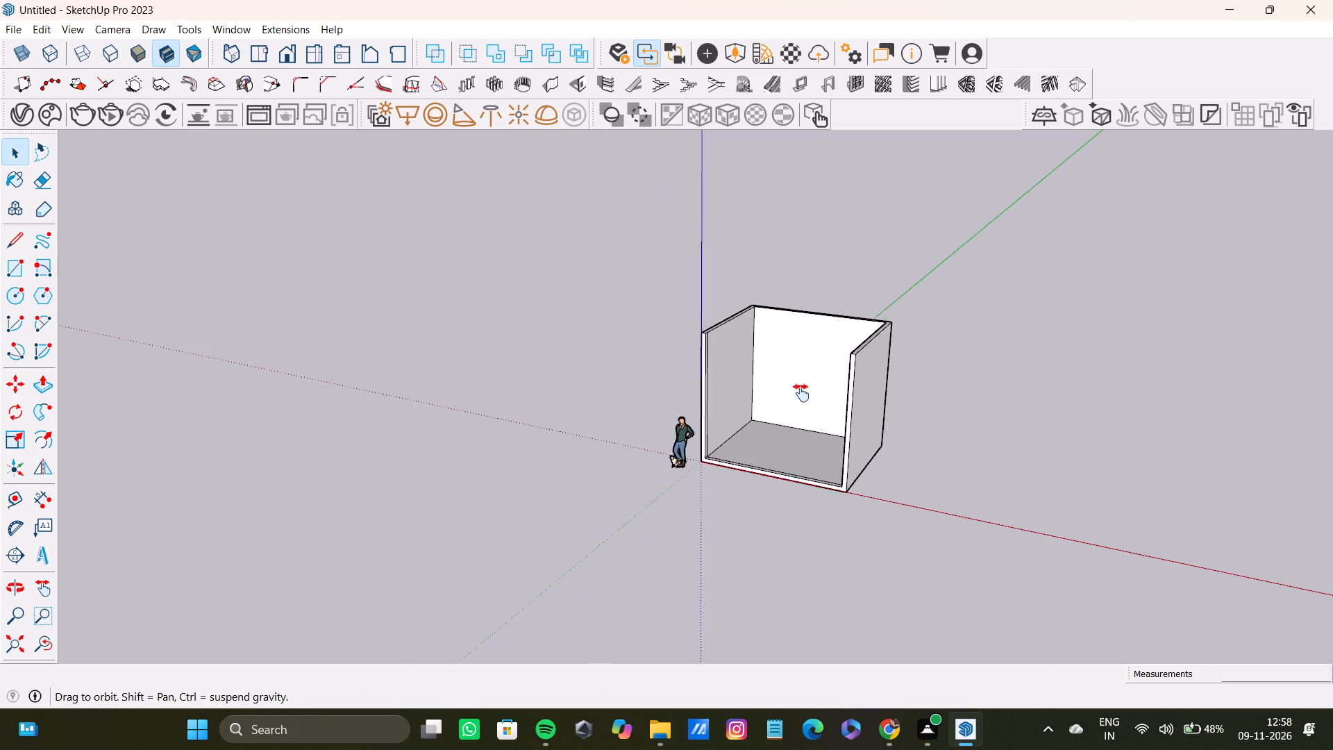
shift+middle_drag(801, 393, 894, 394)
scroll(827, 397, up, 8)
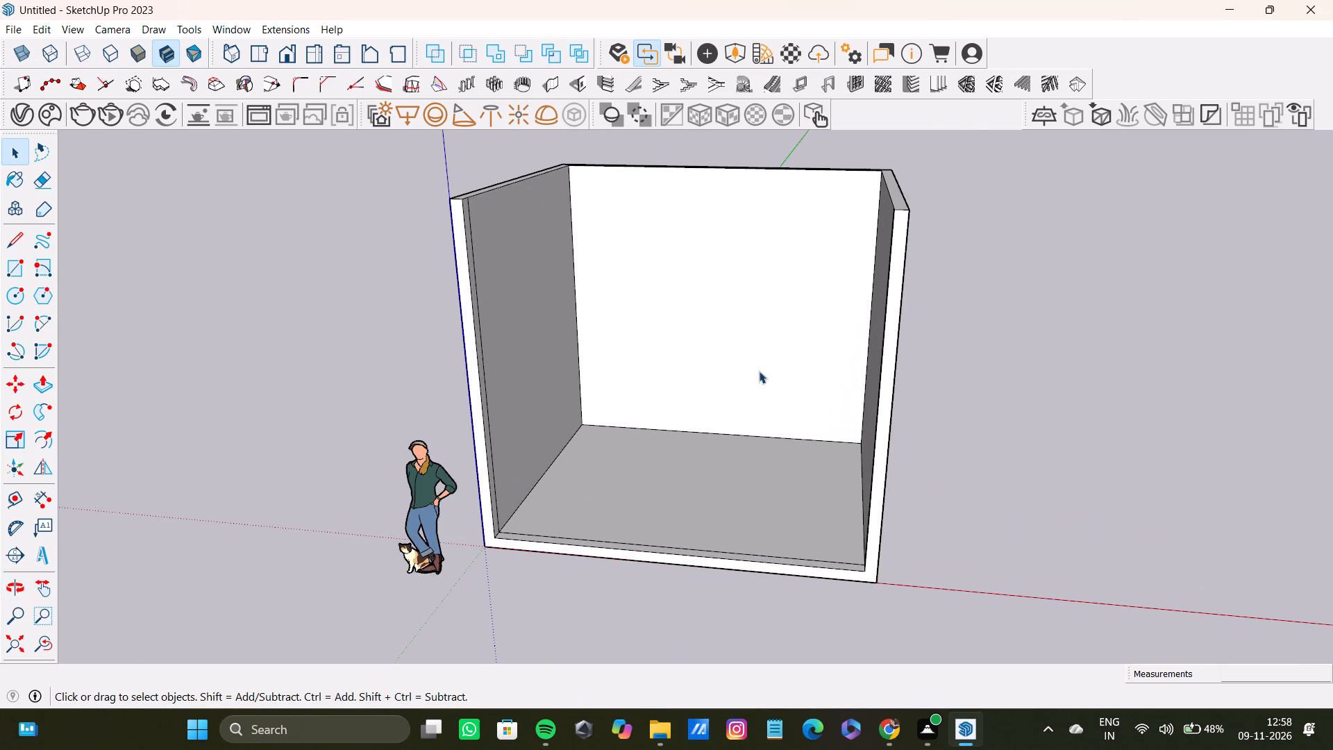
scroll(779, 274, up, 7)
scroll(788, 260, down, 2)
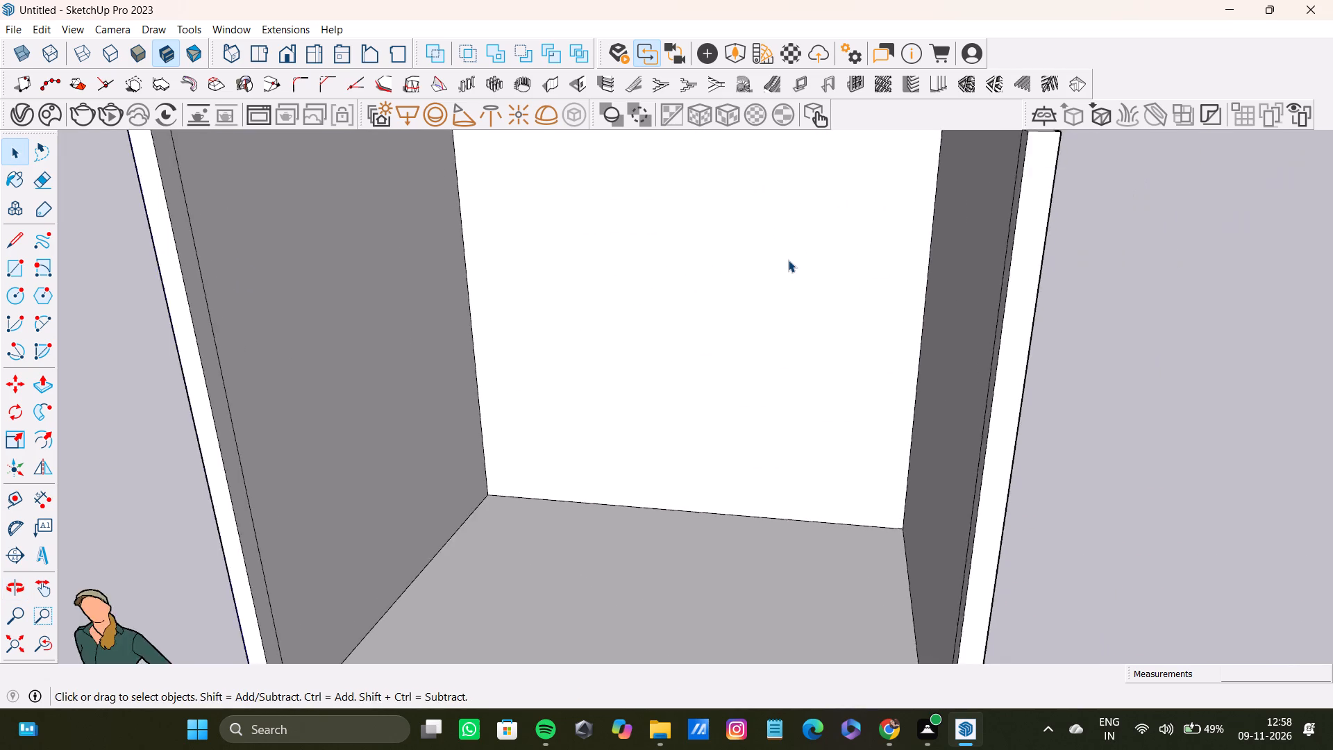
scroll(788, 260, down, 9)
middle_drag(787, 258, 832, 291)
scroll(830, 290, up, 5)
middle_drag(794, 288, 832, 276)
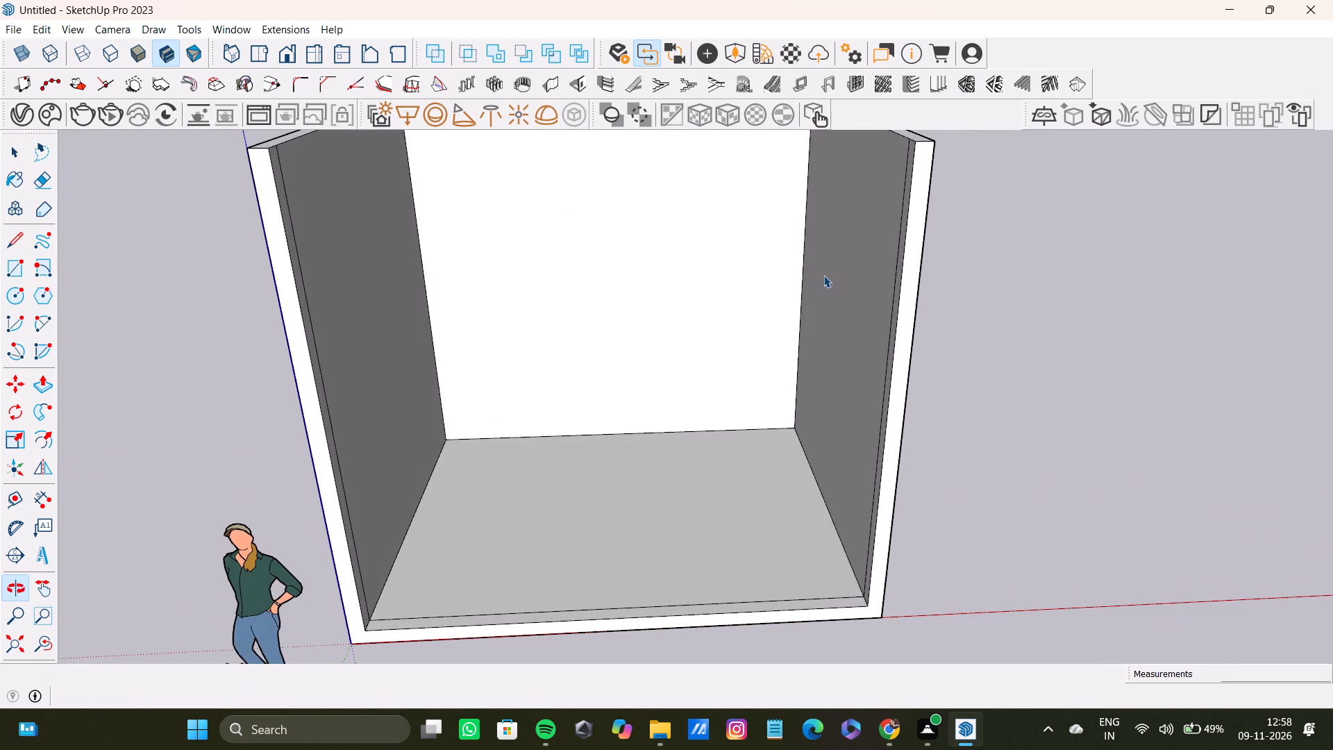
key(t)
scroll(823, 275, up, 8)
click(791, 285)
scroll(718, 269, down, 6)
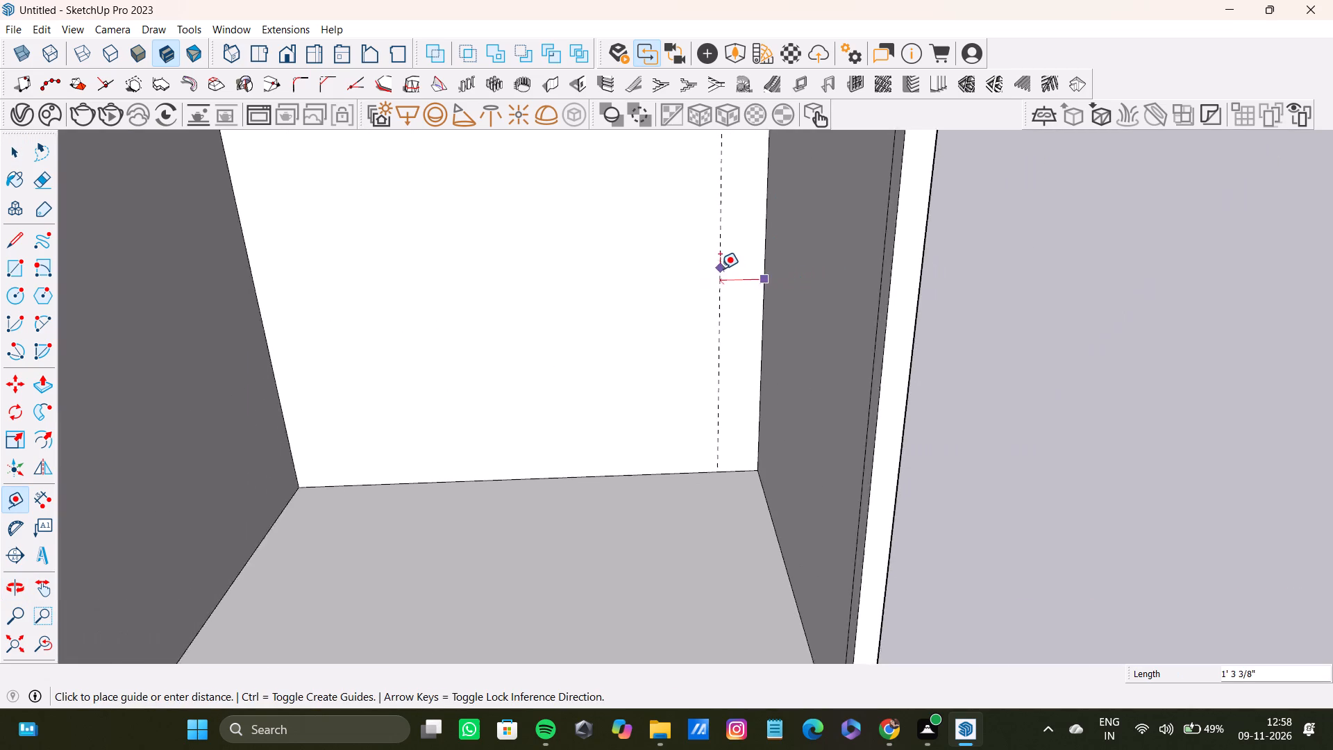
scroll(720, 269, down, 6)
shift+middle_drag(720, 274, 780, 222)
middle_drag(782, 217, 746, 333)
scroll(752, 306, up, 3)
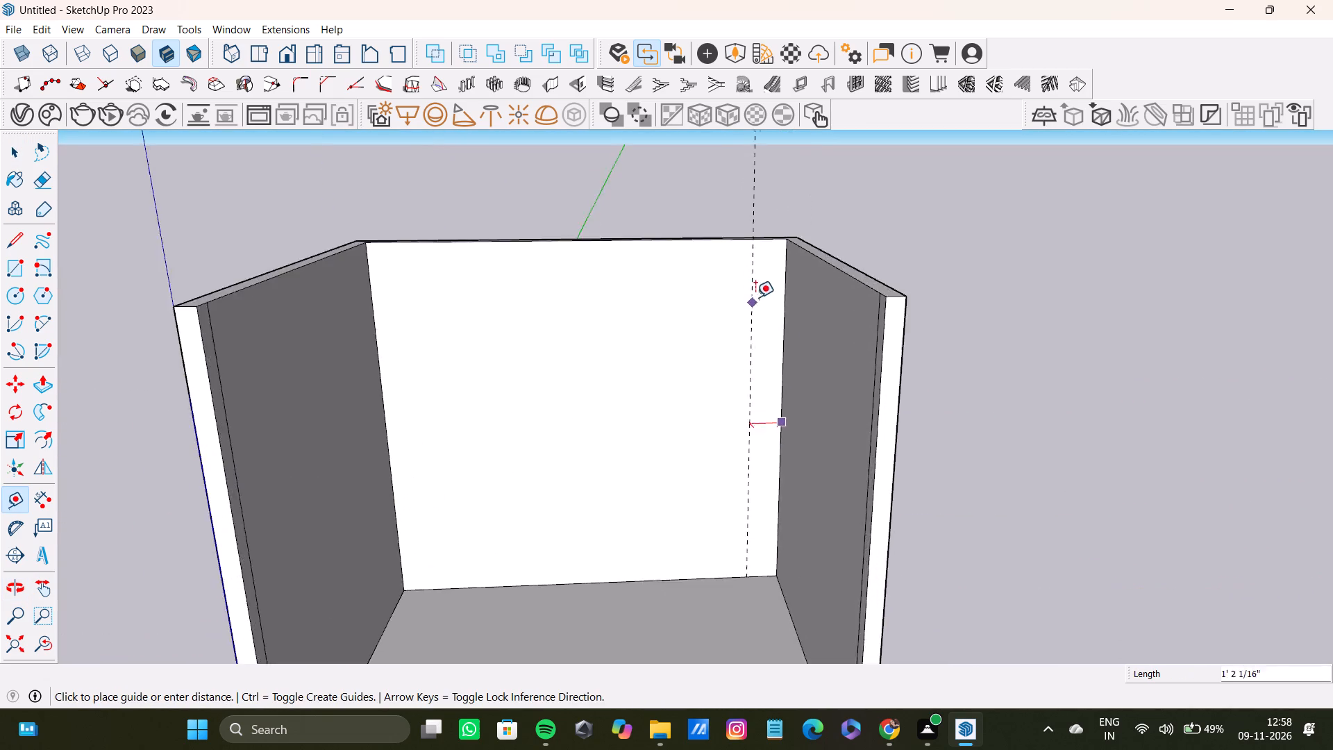
scroll(755, 297, up, 10)
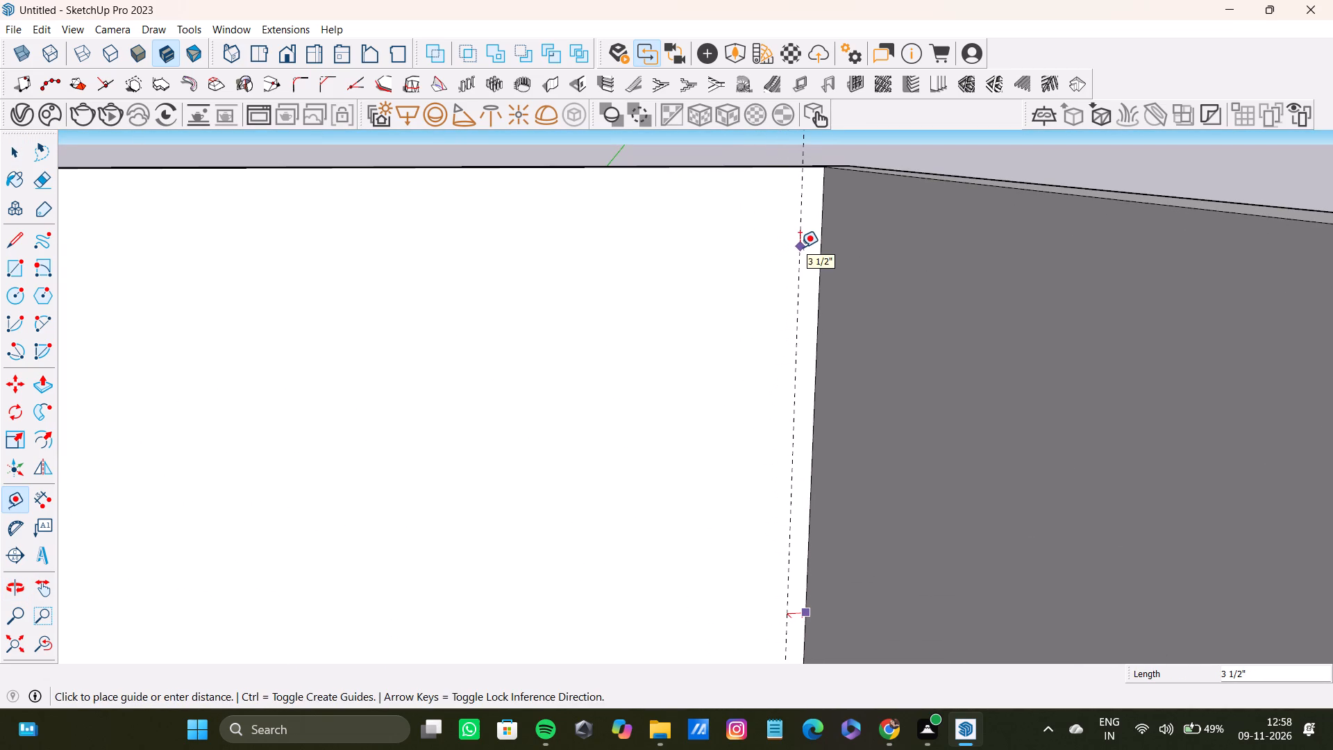
double_click(800, 247)
Add two more vertical guides across the back wall, about 4' 3" from the first and a further 5 13/16".
scroll(514, 258, down, 13)
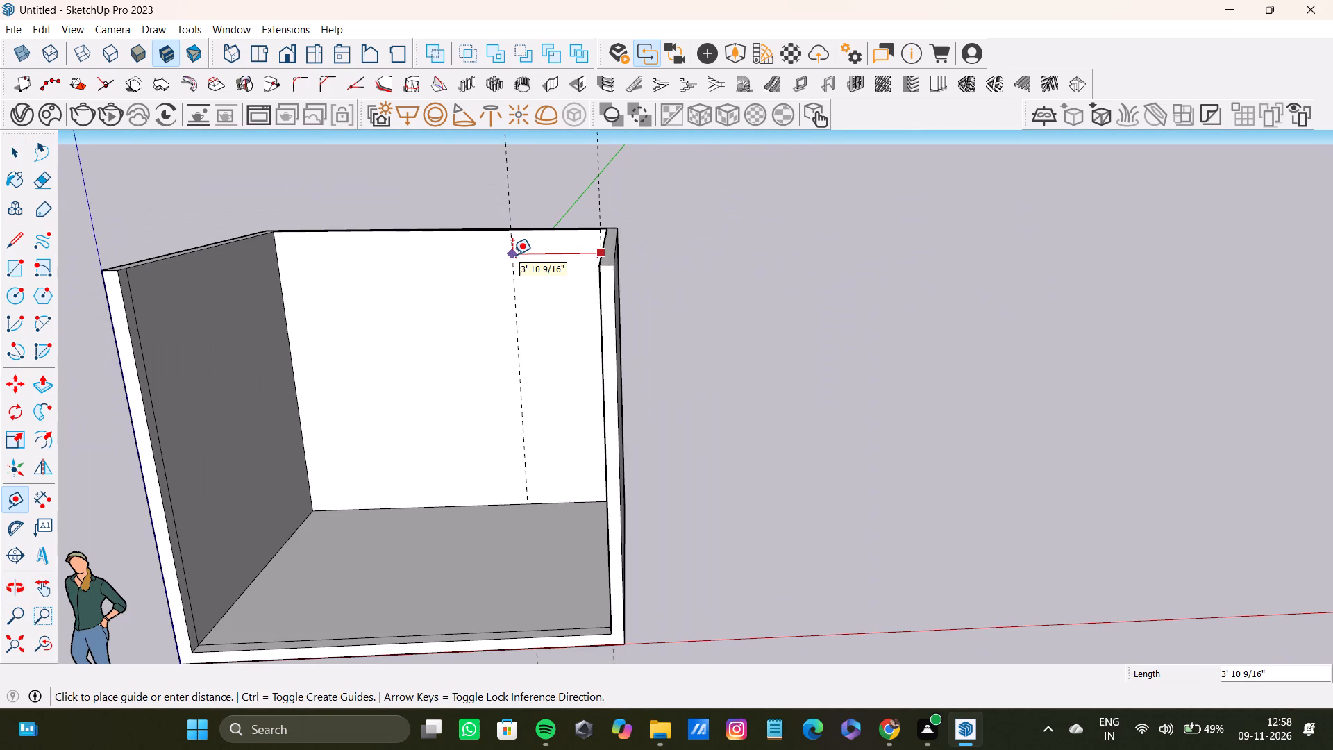
middle_drag(510, 255, 799, 185)
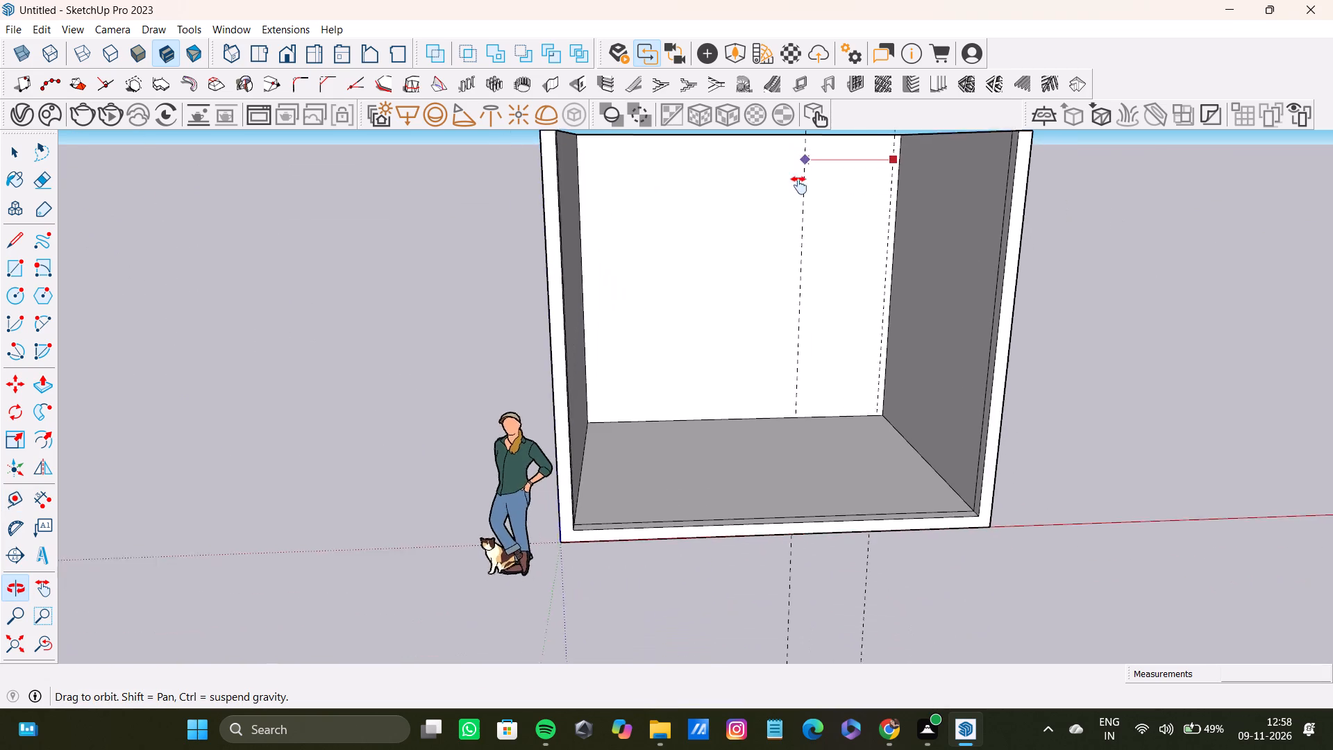
middle_drag(799, 185, 746, 231)
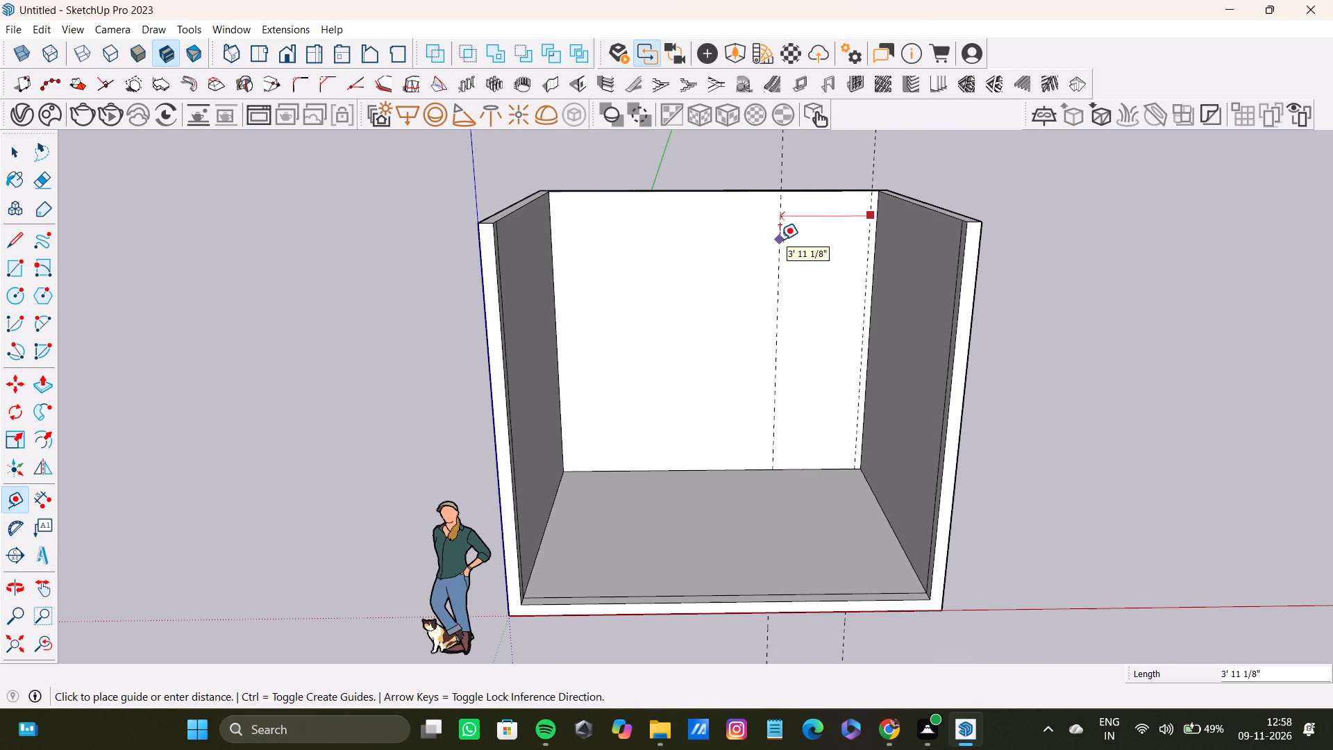
double_click(771, 242)
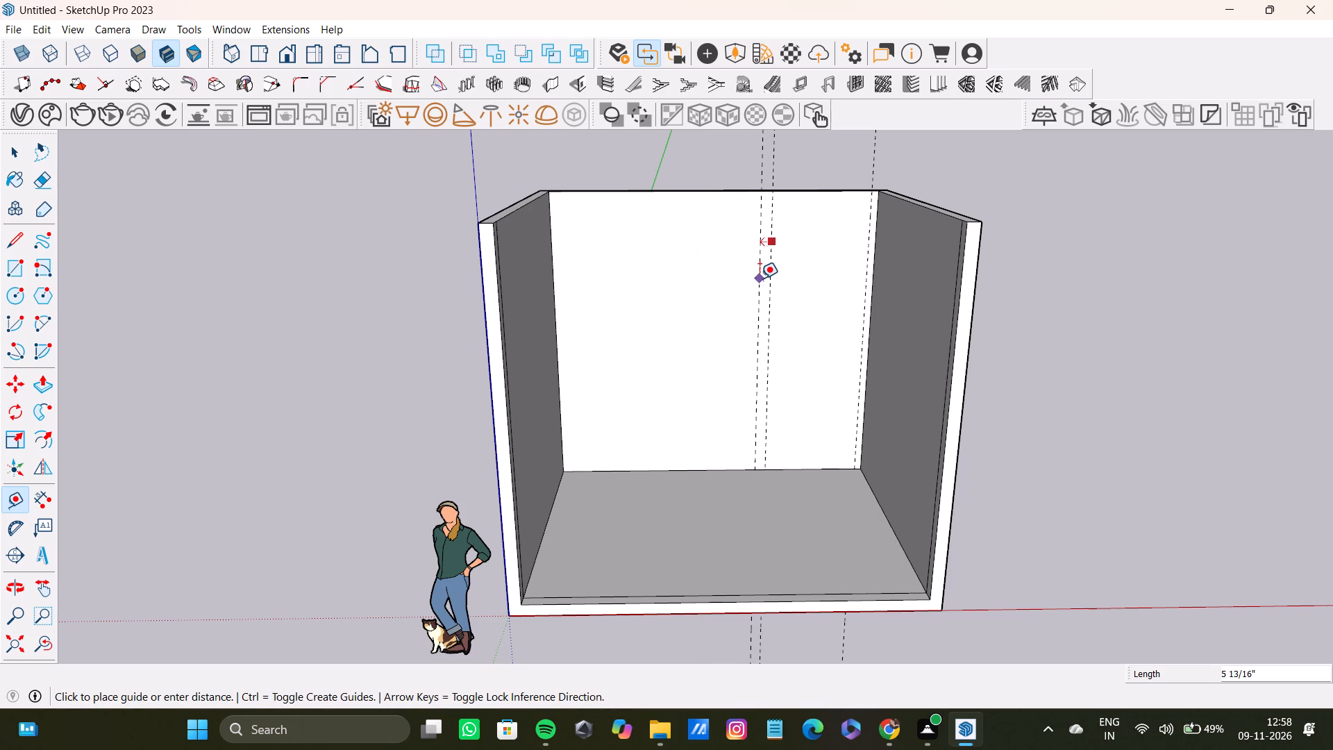
click(760, 278)
Place a horizontal guide on the back wall about 1' 3/4" below its top edge.
scroll(761, 278, down, 4)
middle_drag(762, 278, 694, 298)
scroll(782, 247, up, 5)
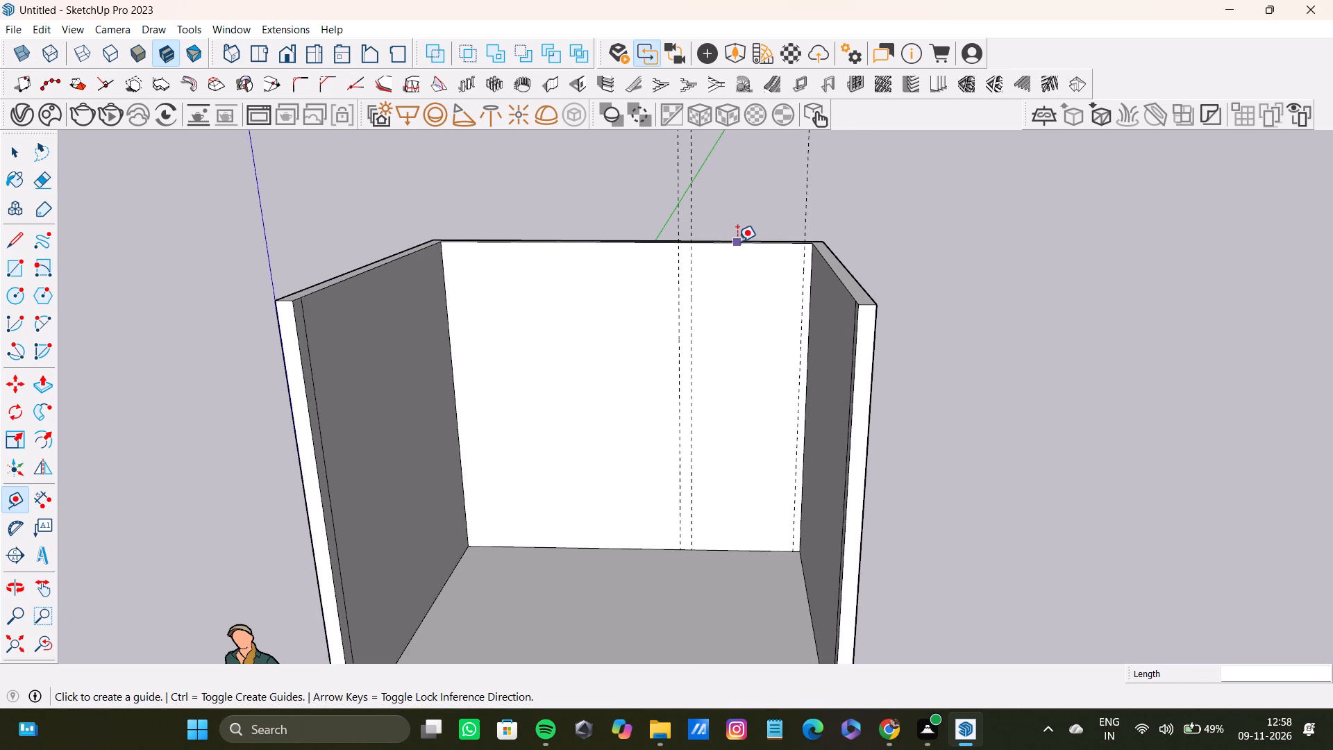
key(t)
scroll(732, 244, up, 5)
click(744, 241)
scroll(748, 314, down, 5)
middle_drag(748, 317, 769, 290)
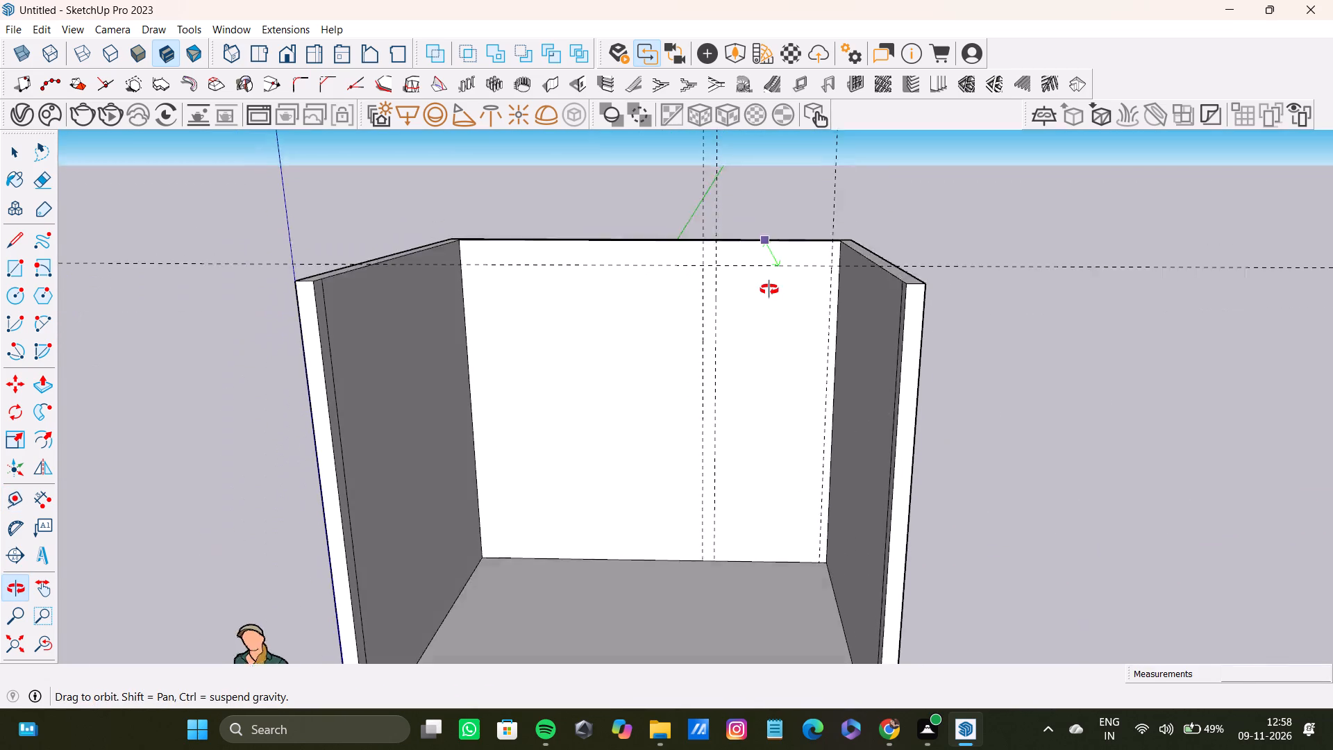
middle_drag(769, 290, 773, 283)
scroll(773, 276, up, 15)
shift+middle_drag(727, 283, 774, 113)
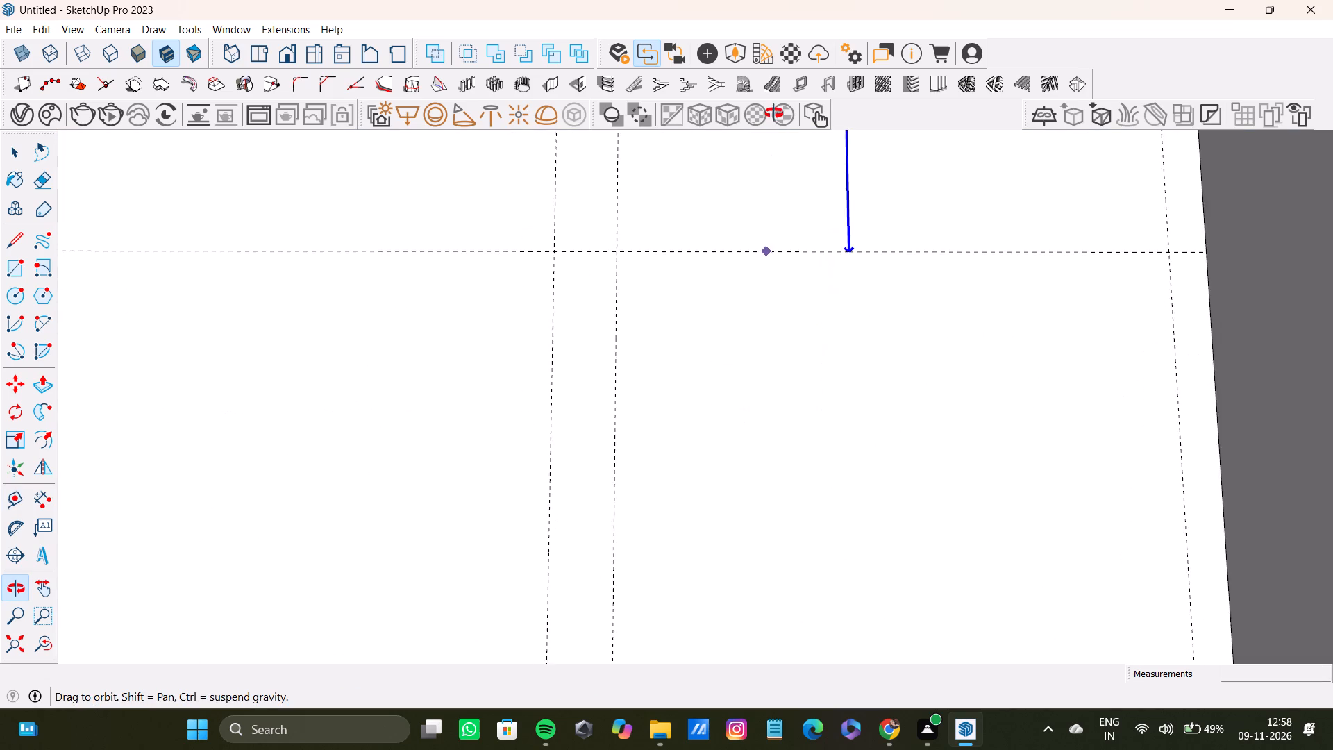
shift+middle_drag(774, 113, 504, 243)
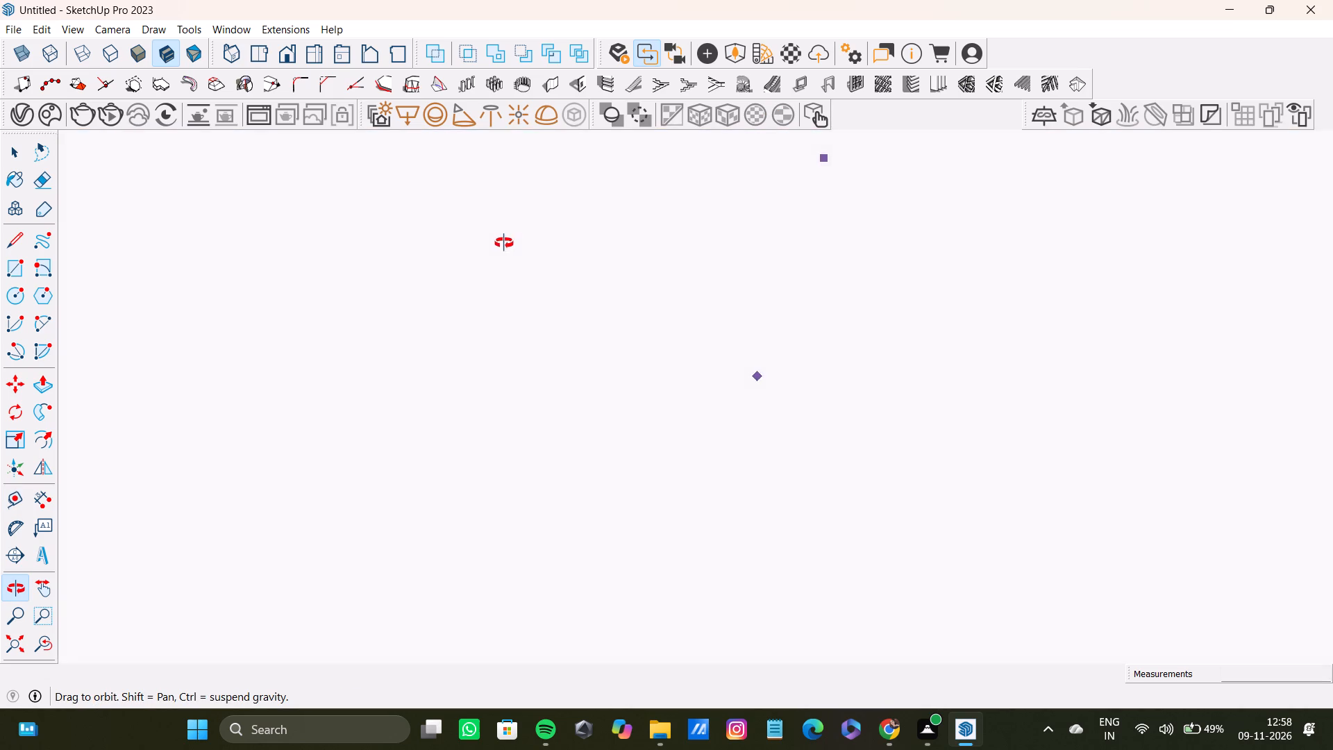
shift+middle_drag(504, 243, 996, 384)
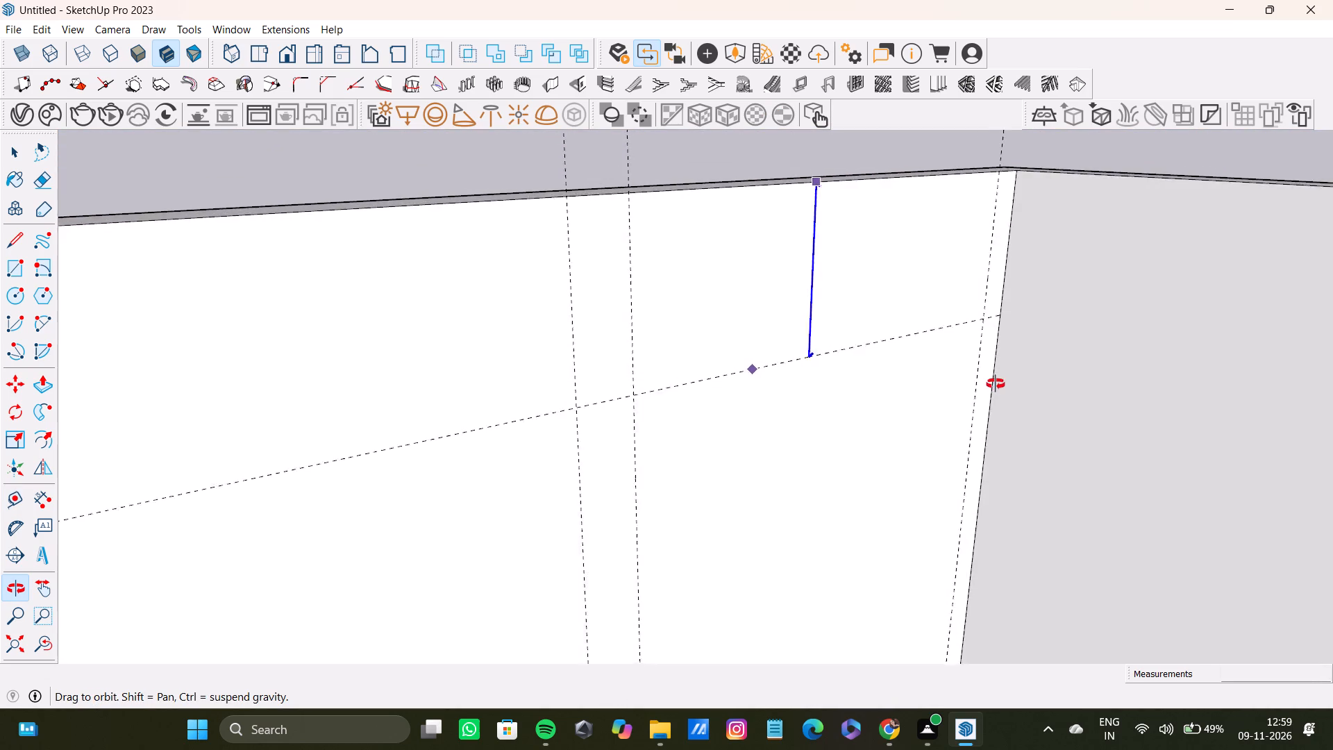
shift+middle_drag(996, 384, 841, 369)
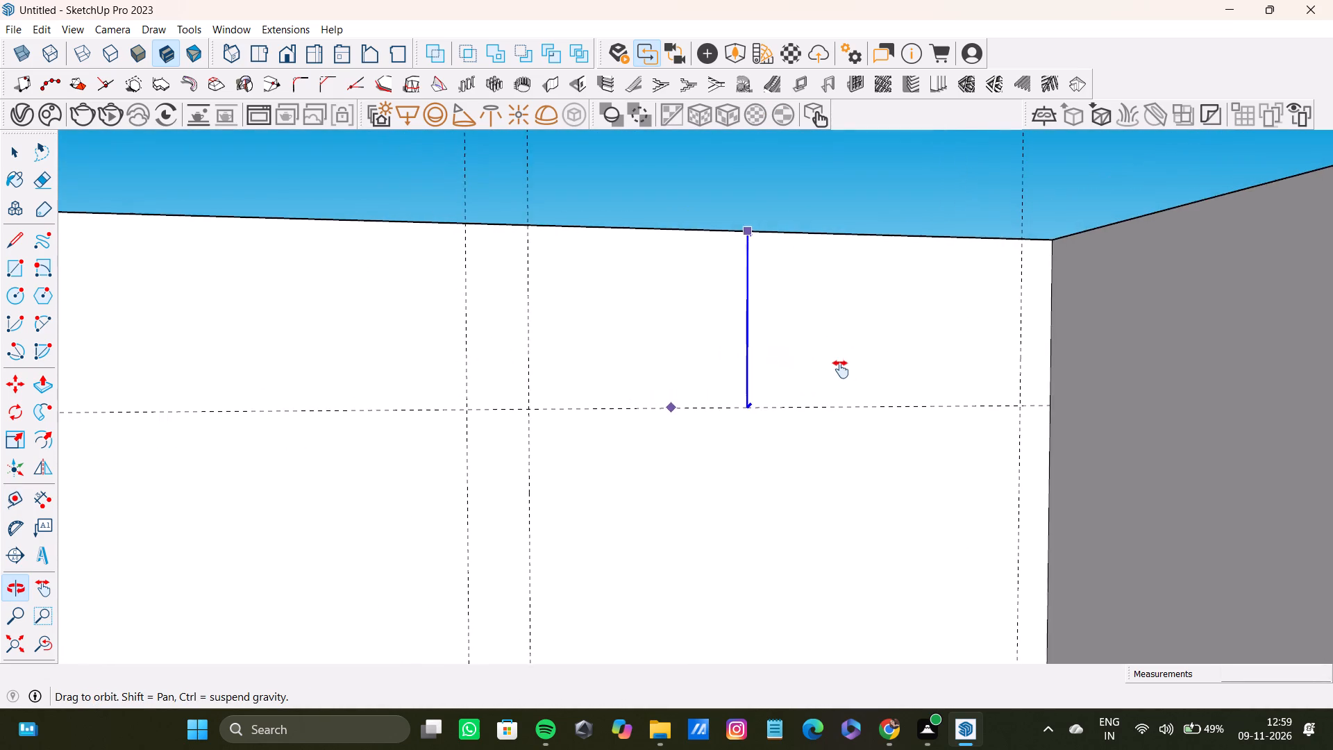
shift+middle_drag(841, 369, 791, 365)
click(762, 359)
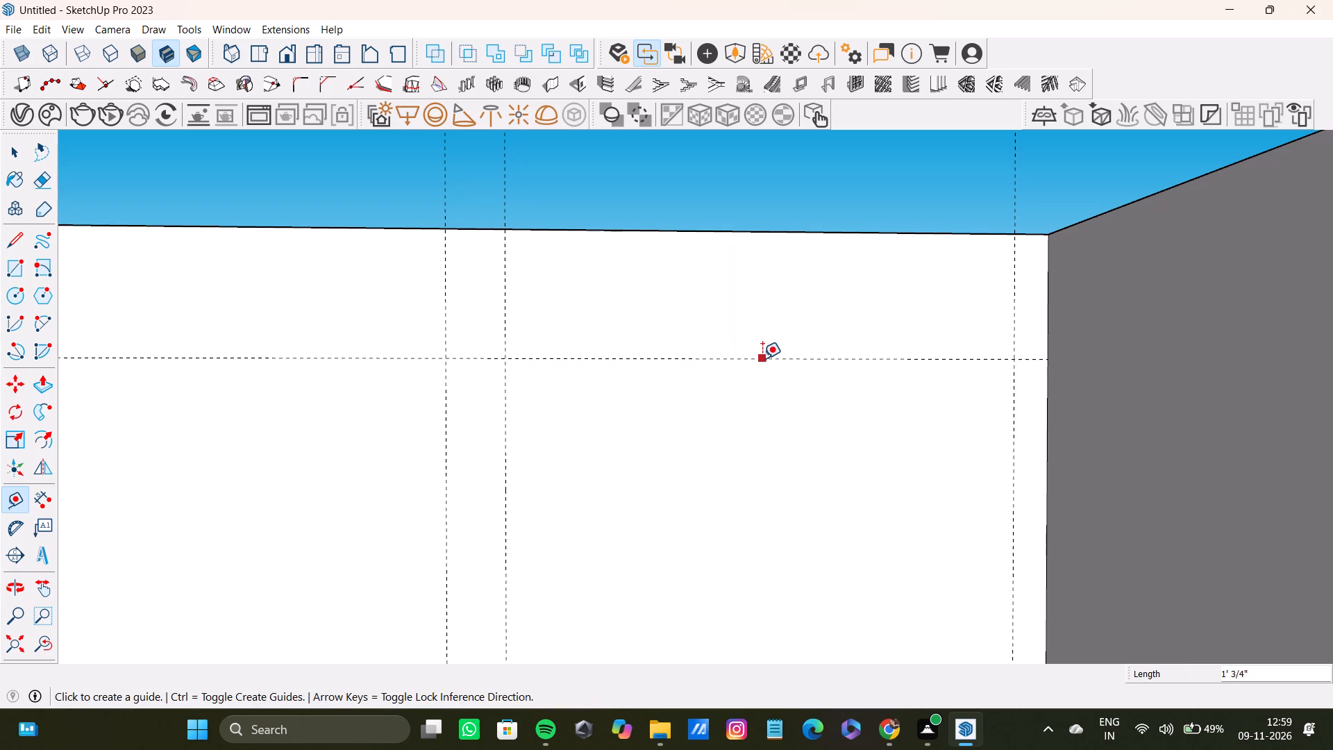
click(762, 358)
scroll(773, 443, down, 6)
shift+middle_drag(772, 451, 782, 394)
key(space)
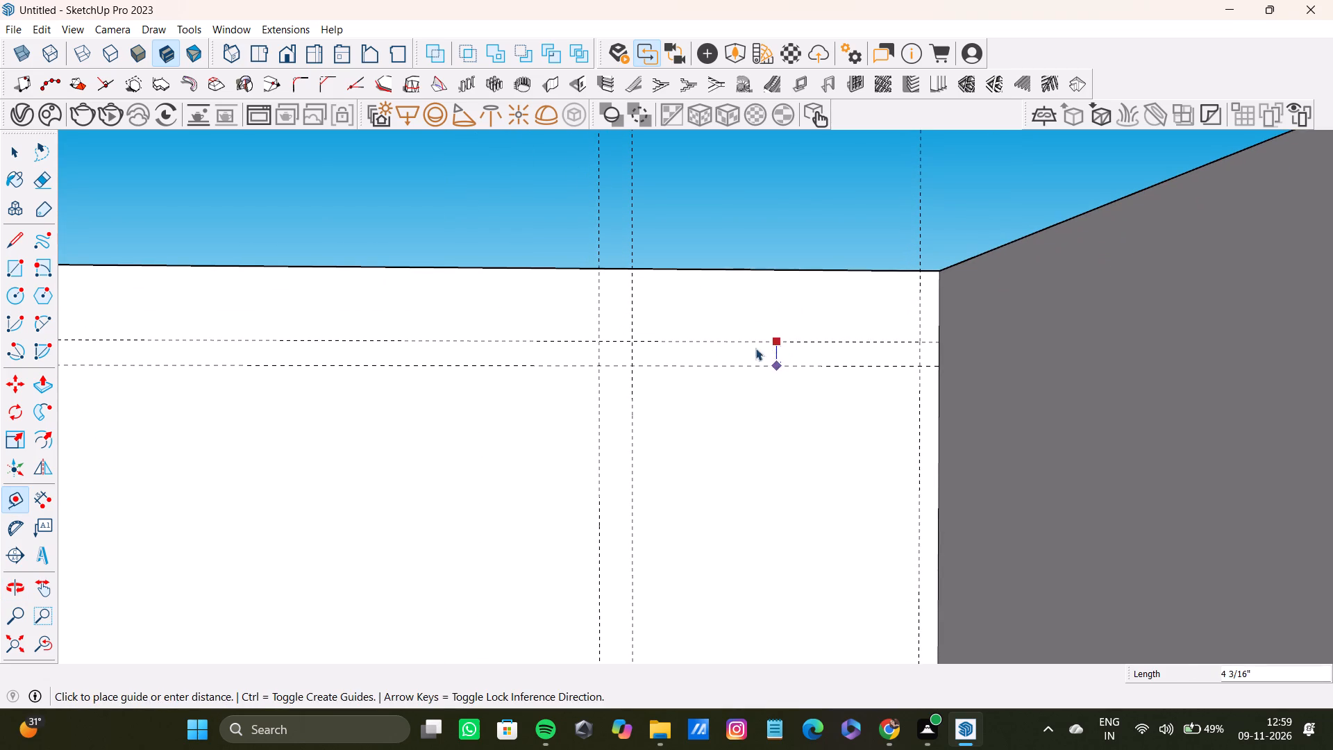
Add a second horizontal guide on the back wall about 1' 11 7/16" below the first one.
scroll(754, 340, down, 4)
shift+middle_drag(755, 347, 766, 335)
scroll(766, 336, down, 4)
shift+middle_drag(766, 336, 764, 299)
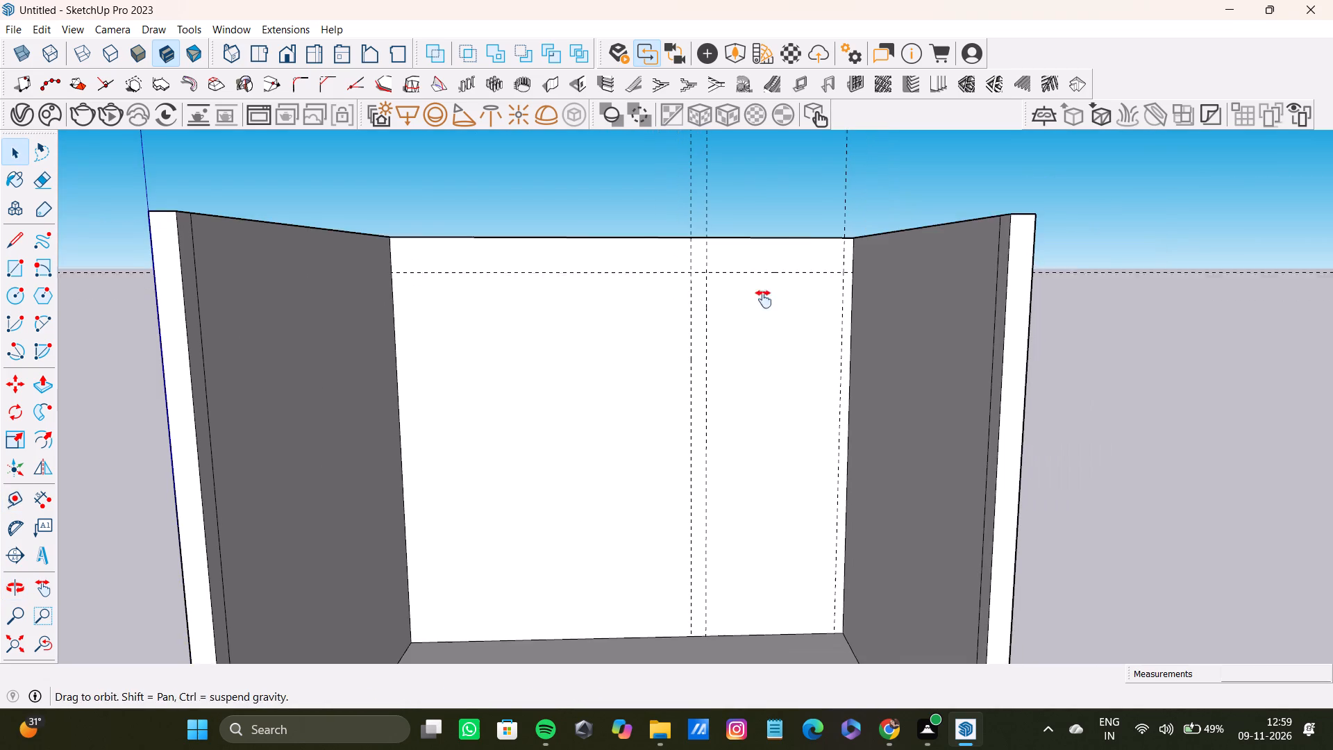
shift+middle_drag(764, 299, 764, 296)
text(rt)
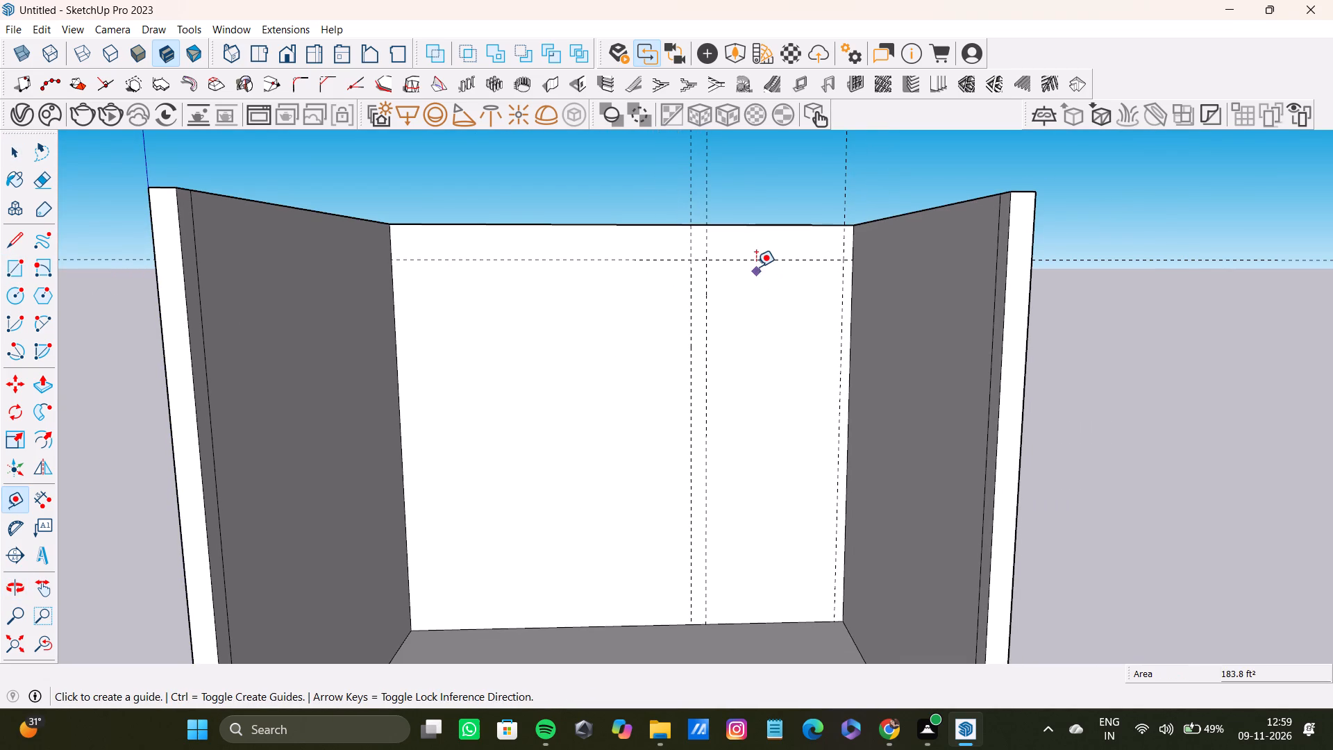
click(762, 258)
scroll(762, 369, down, 4)
middle_drag(764, 369, 779, 353)
scroll(779, 372, up, 4)
shift+middle_drag(779, 393, 779, 313)
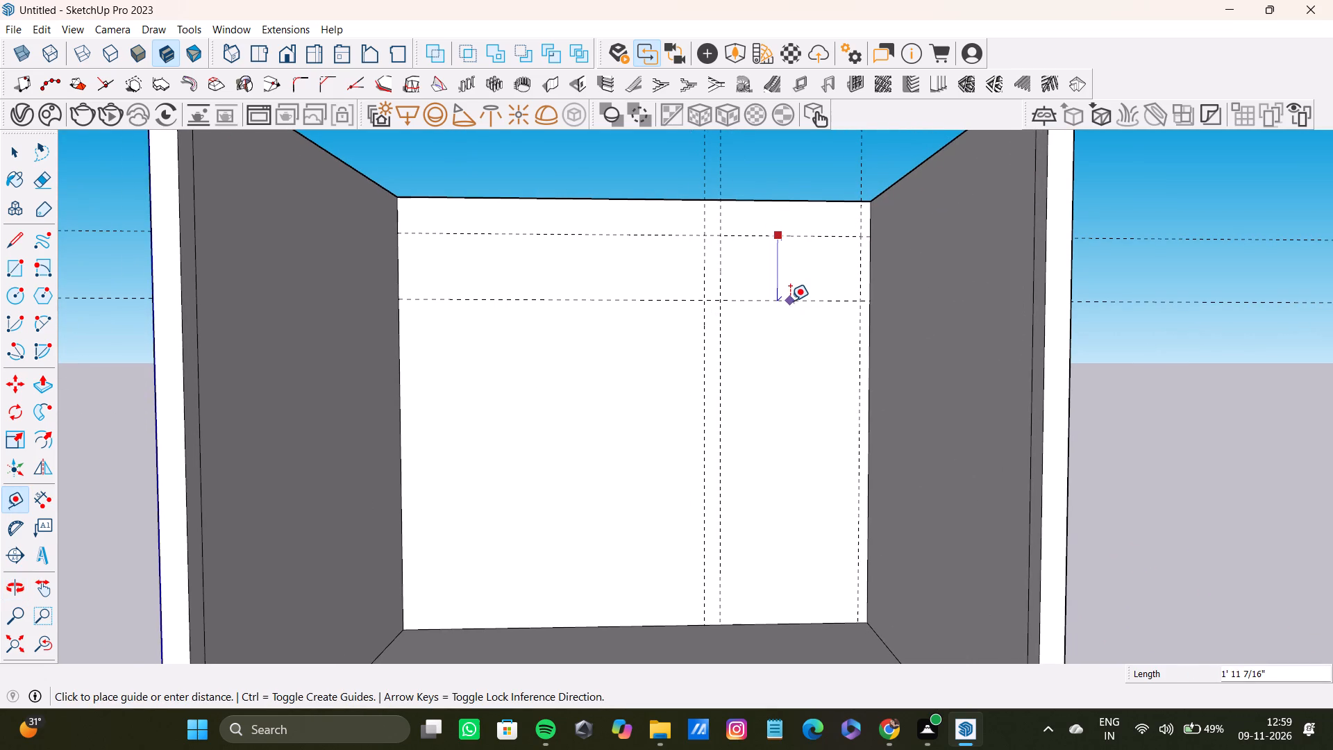
click(790, 301)
Examine the guide layout on the back wall, including where the vertical guides meet the floor.
scroll(776, 330, down, 5)
shift+middle_drag(773, 334, 755, 192)
middle_drag(762, 342, 763, 406)
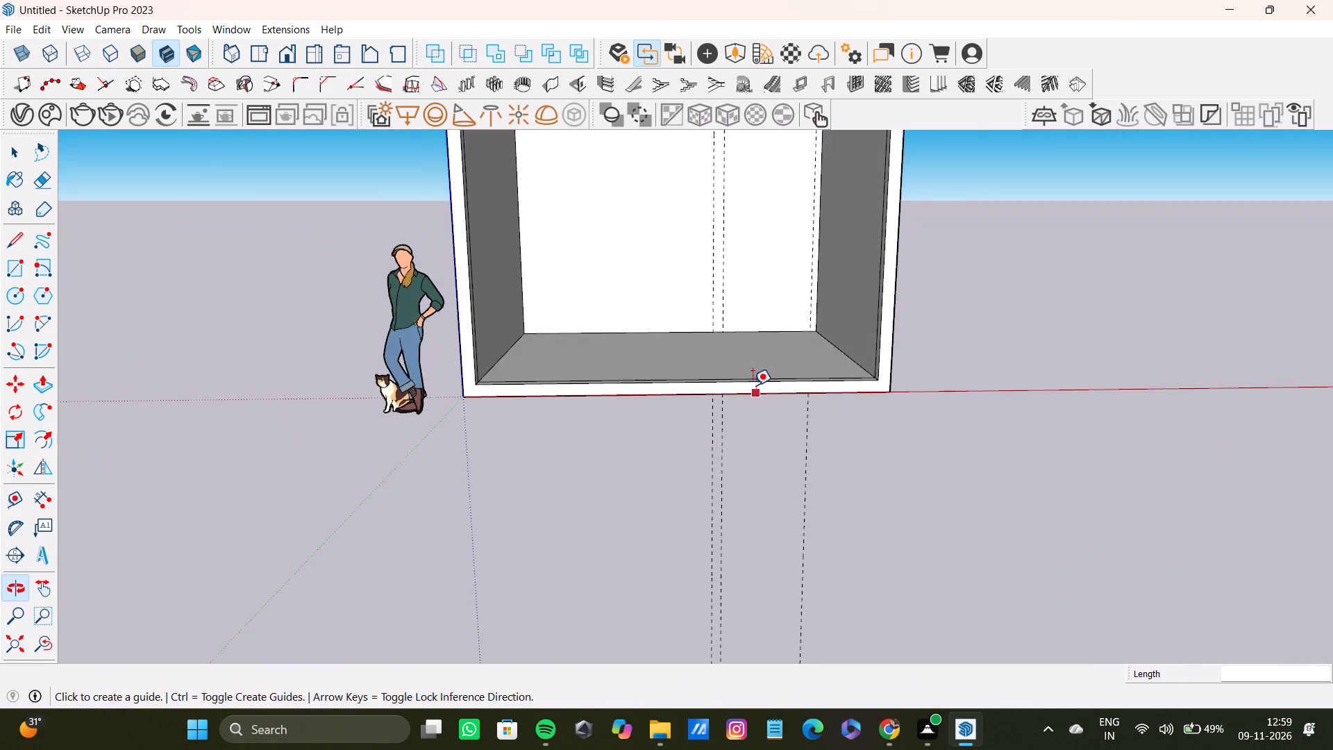
scroll(753, 383, up, 20)
scroll(728, 292, down, 10)
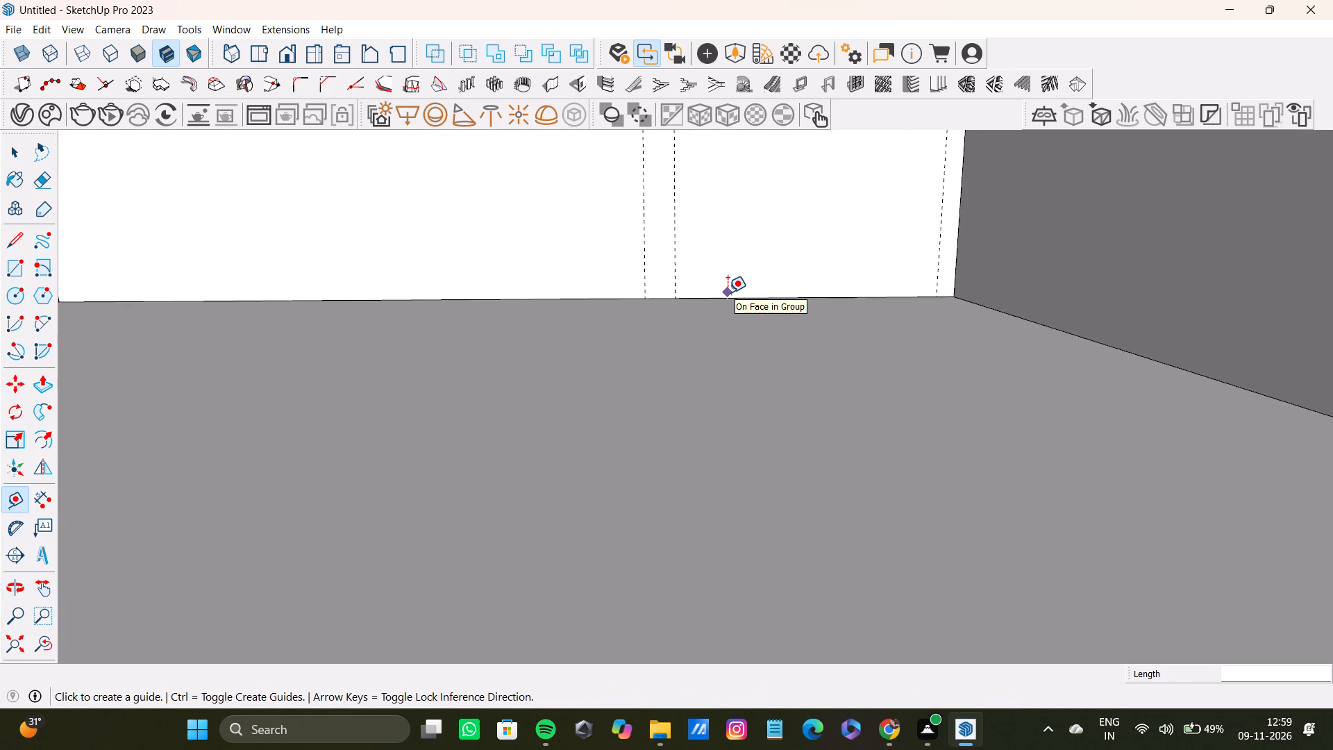
scroll(728, 292, down, 9)
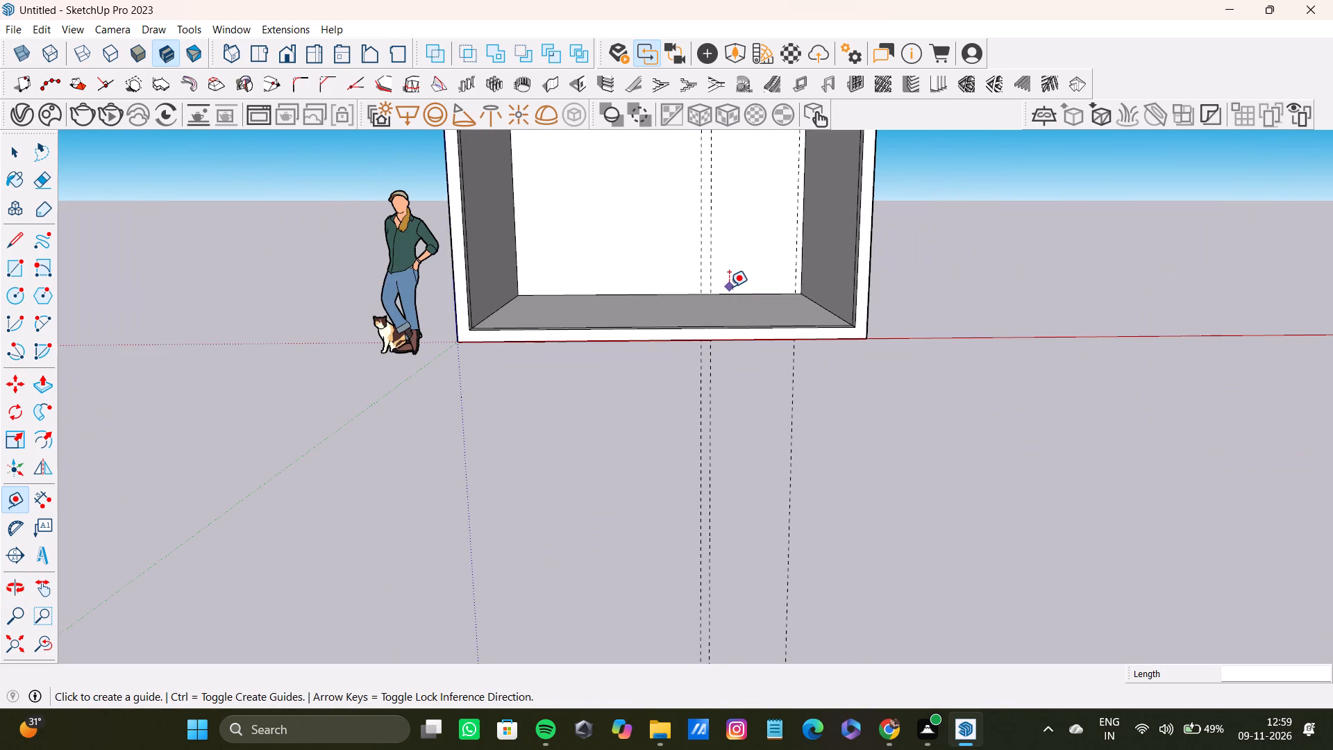
scroll(709, 224, up, 5)
scroll(712, 224, down, 9)
shift+middle_drag(725, 224, 744, 422)
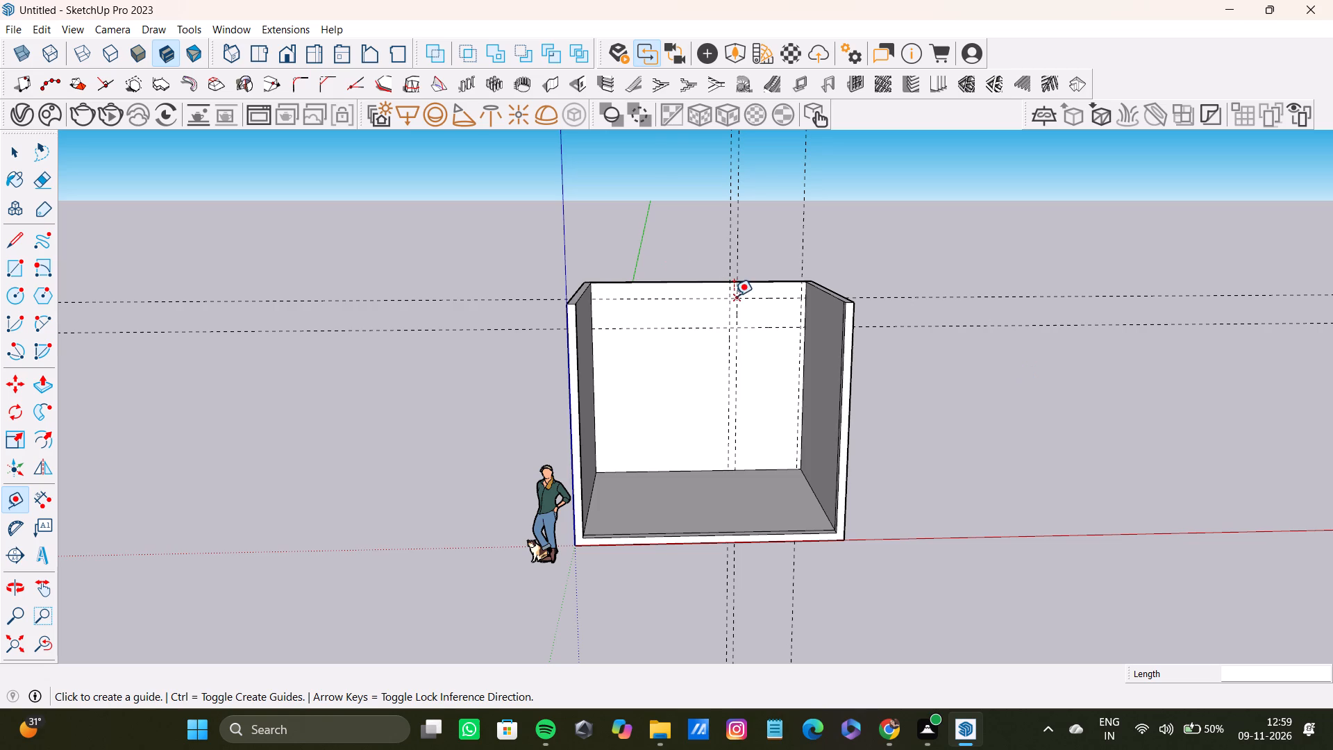
Draw a rectangle about 4' 3 7/16" by 1' 3/4" along the back wall's top edge, between the guides near the side wall.
scroll(737, 295, up, 12)
shift+middle_drag(743, 311, 632, 287)
scroll(698, 284, up, 2)
middle_drag(718, 290, 857, 315)
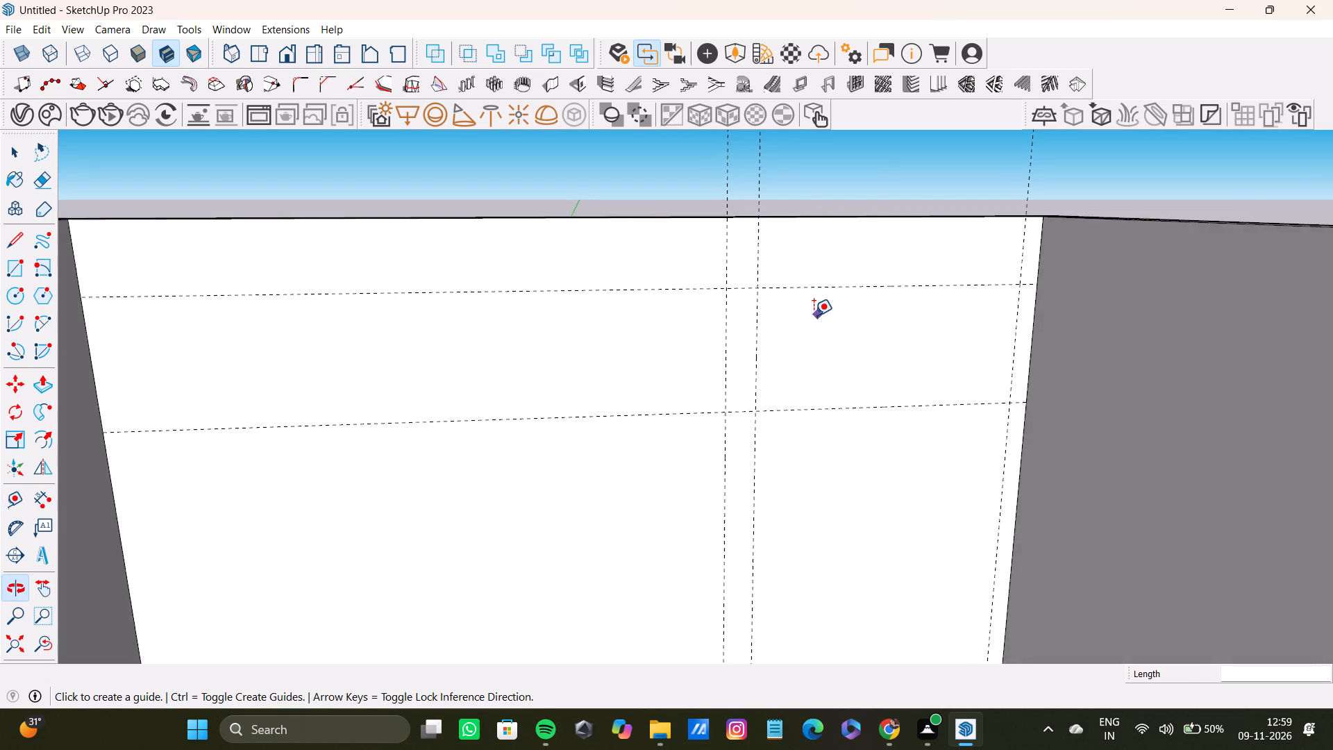
scroll(814, 315, down, 4)
shift+middle_drag(808, 313, 753, 313)
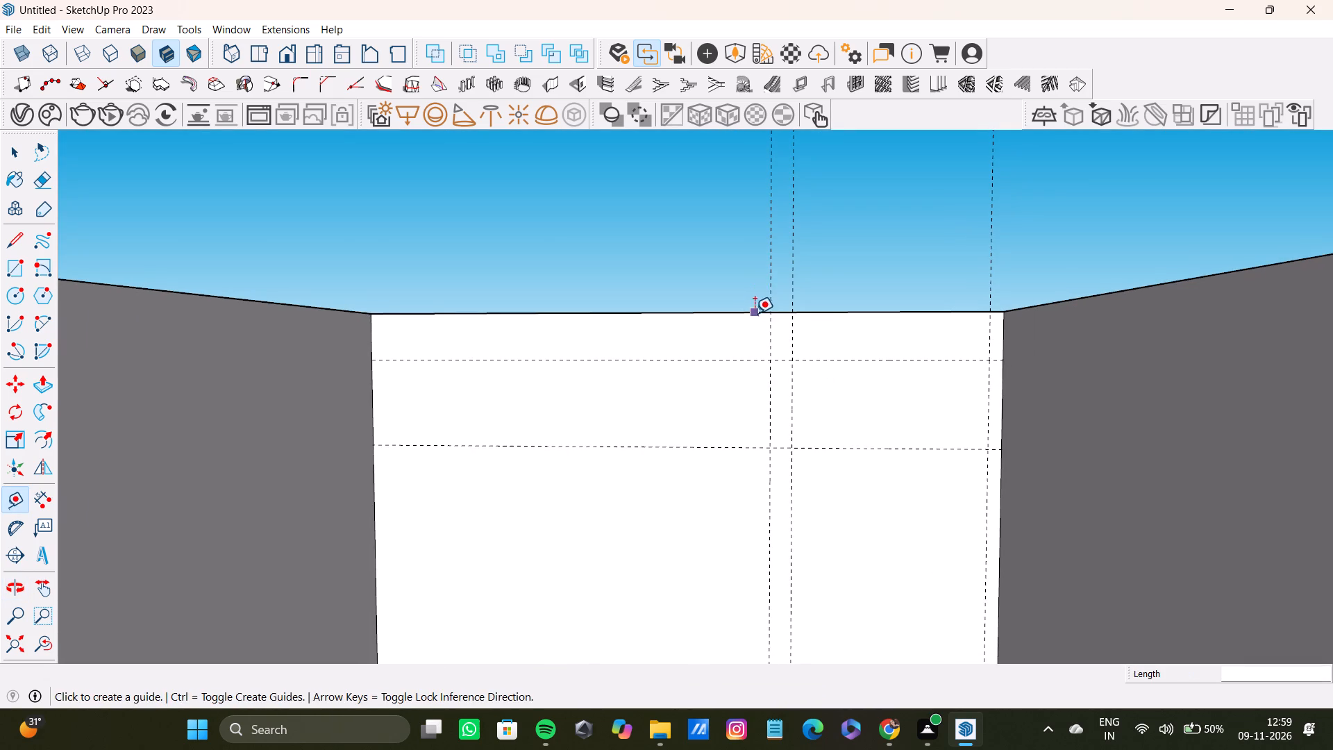
key(r)
scroll(782, 339, up, 12)
click(782, 281)
scroll(860, 372, down, 5)
shift+middle_drag(912, 362, 802, 351)
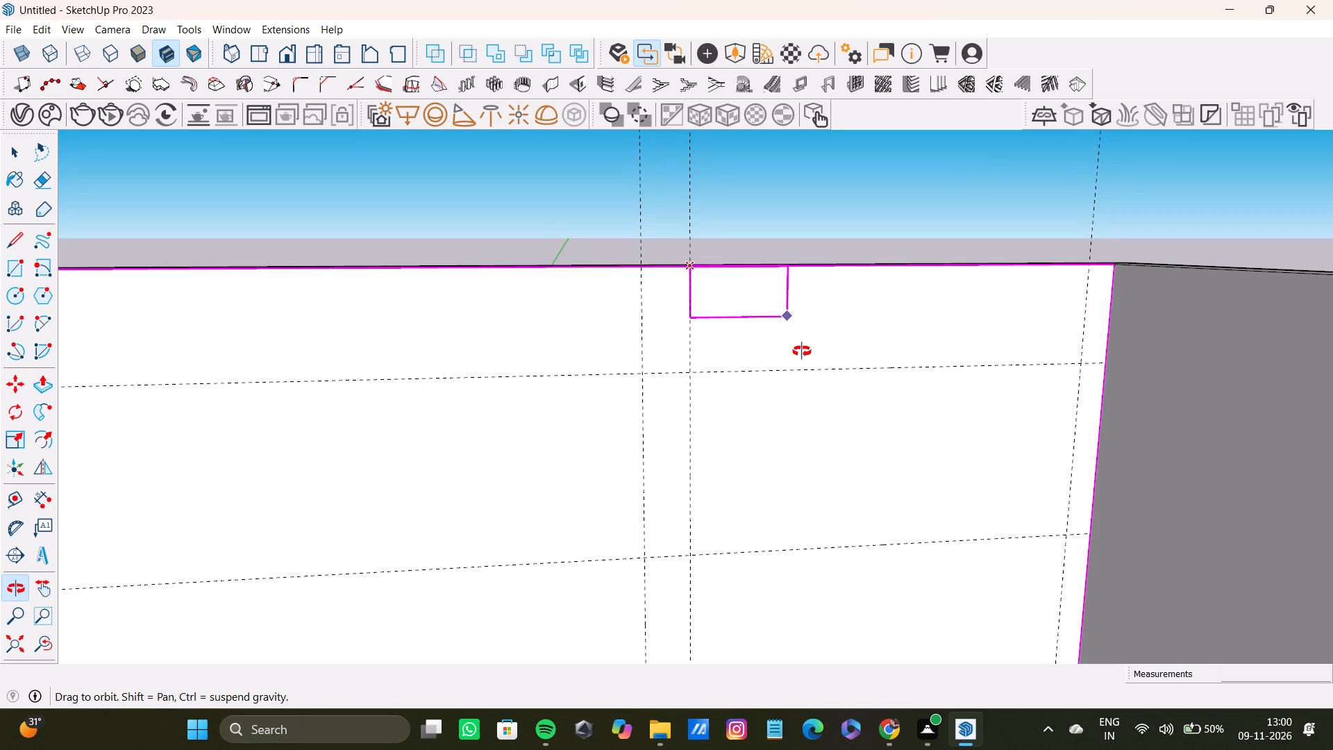
shift+middle_drag(802, 351, 835, 393)
click(1098, 365)
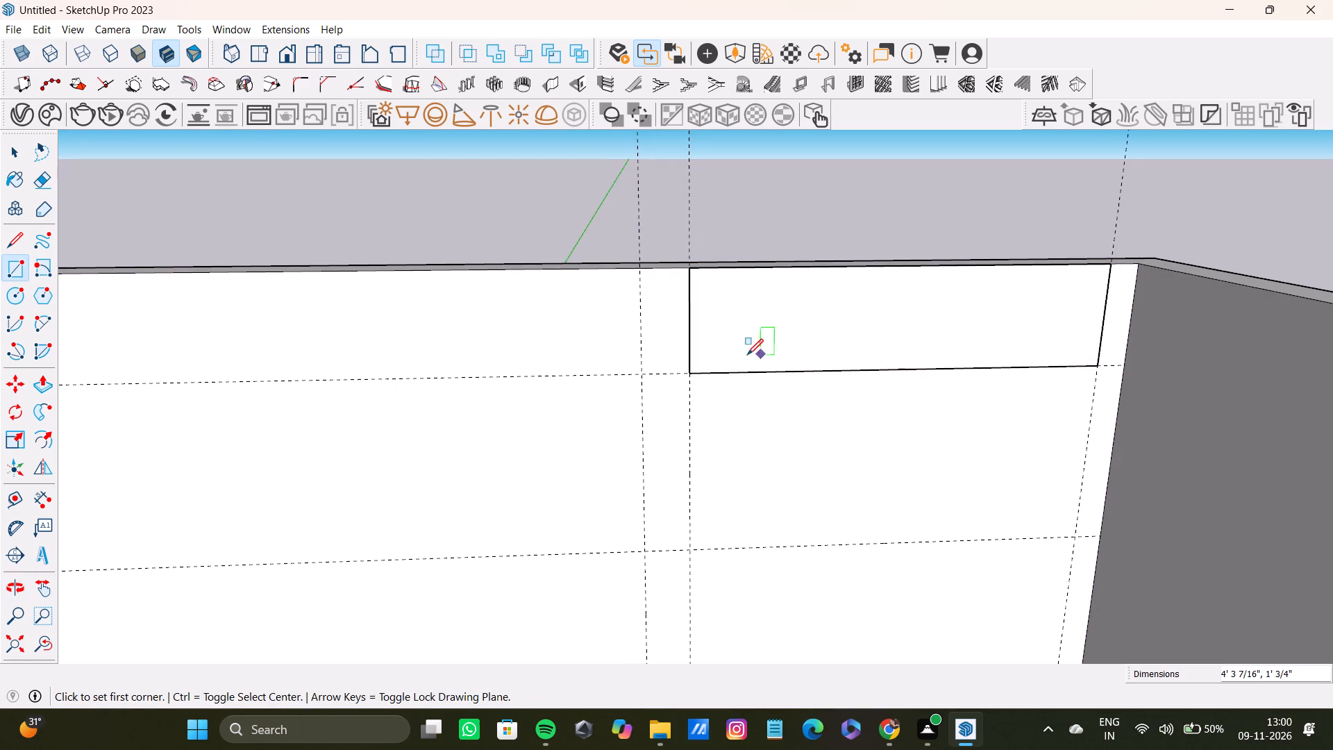
Push/Pull the new rectangle on the back wall outward about 2 1/8".
scroll(747, 355, down, 5)
shift+middle_drag(740, 343, 674, 312)
key(space)
click(785, 325)
key(p)
click(785, 325)
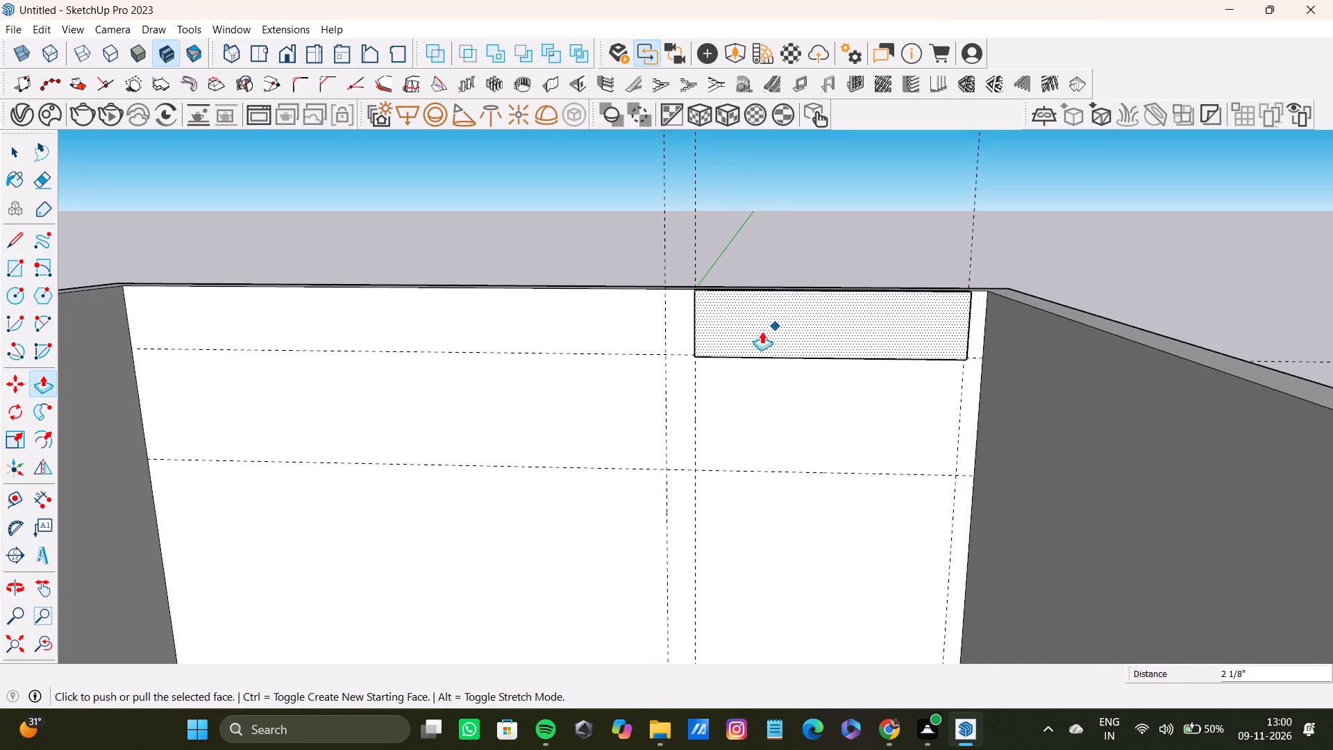
Examine the rectangle at the back wall's top edge and the guides below it from several angles.
scroll(666, 331, down, 1)
middle_drag(666, 331, 810, 226)
scroll(798, 274, down, 4)
shift+middle_drag(806, 328, 750, 263)
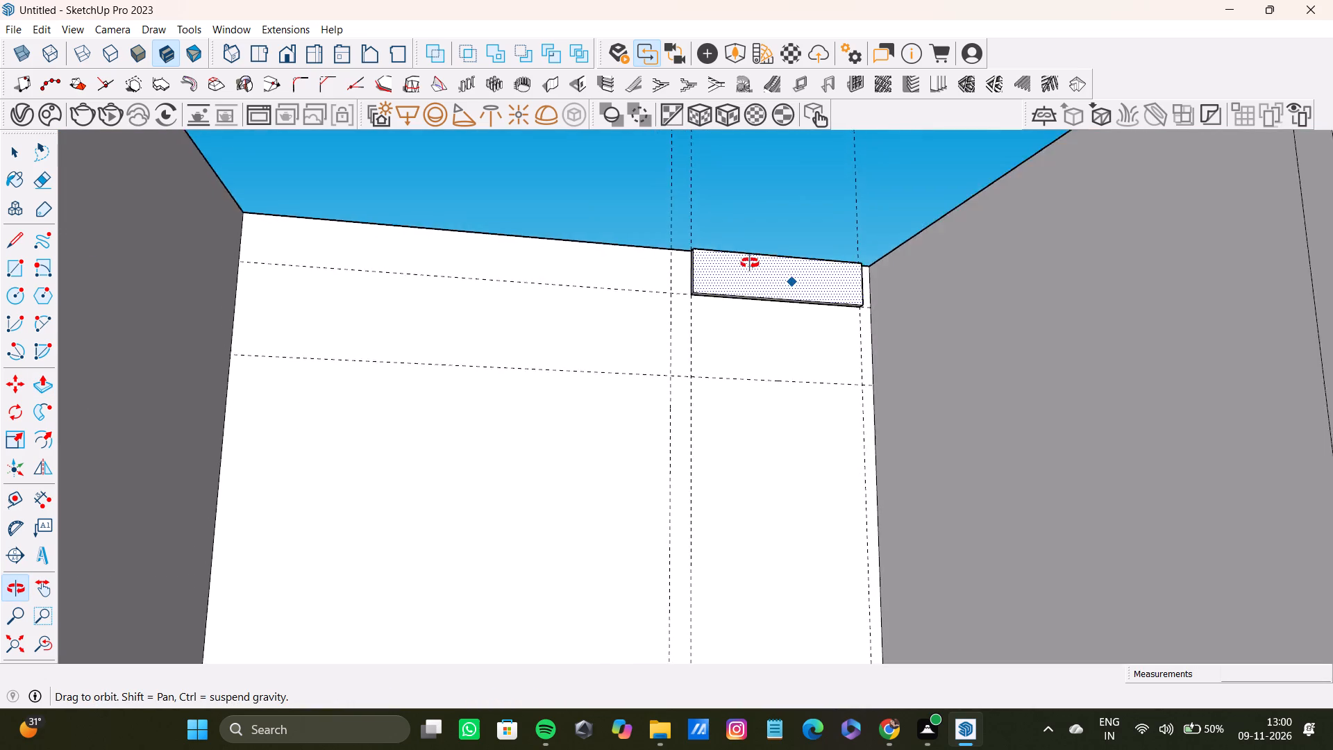
shift+middle_drag(750, 263, 725, 326)
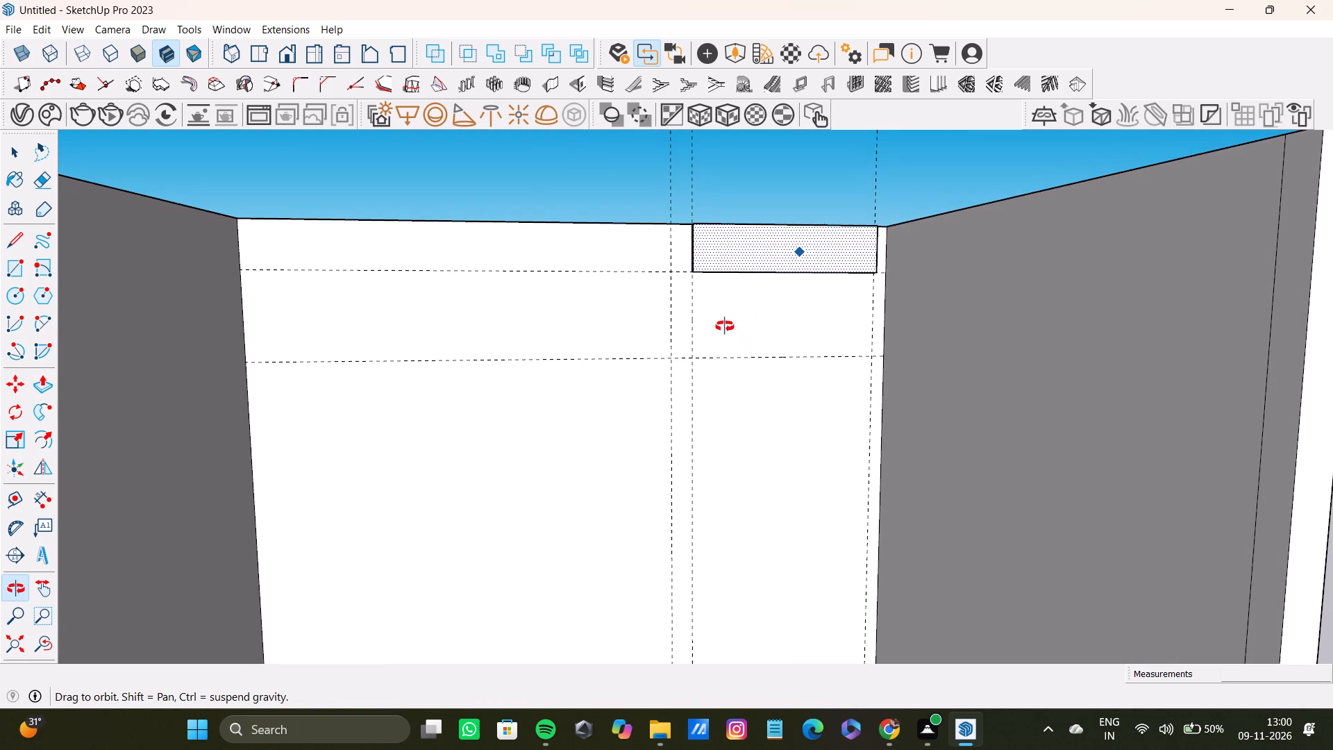
shift+middle_drag(725, 326, 724, 327)
scroll(710, 295, up, 7)
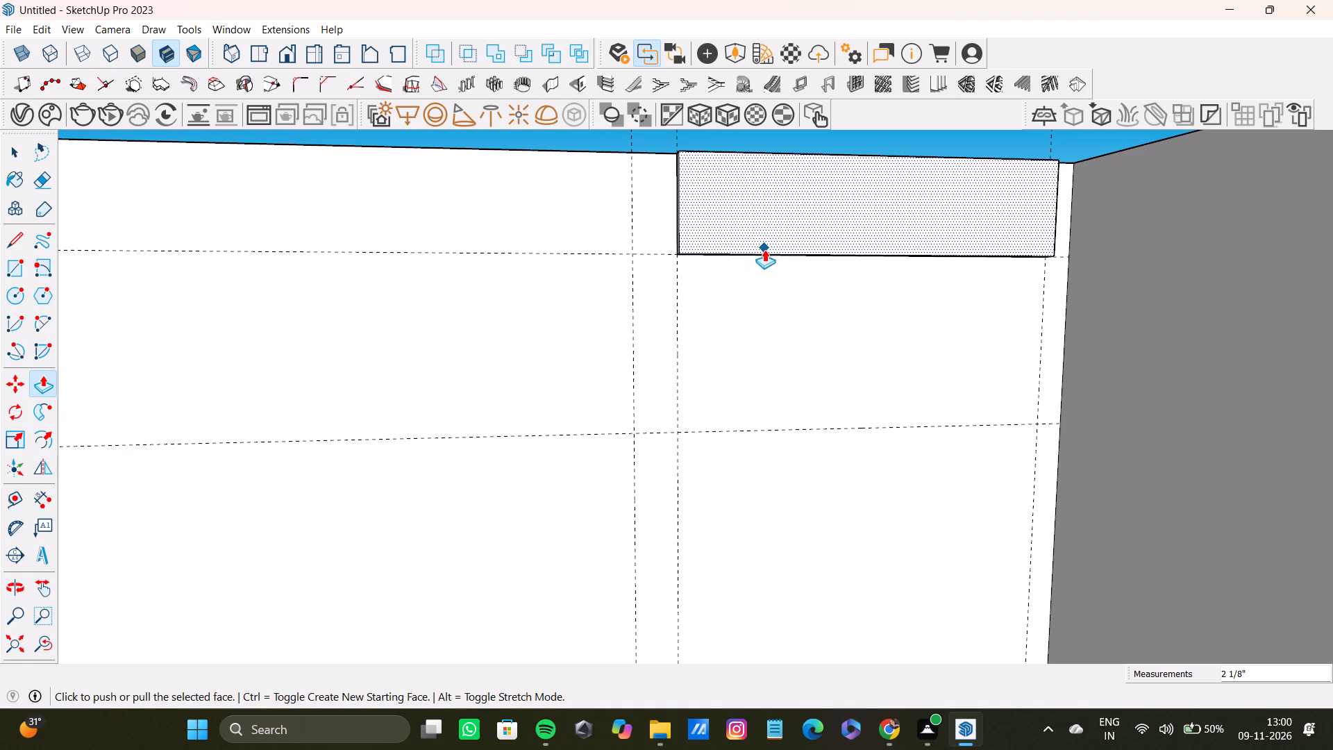
scroll(805, 276, down, 9)
shift+middle_drag(834, 293, 823, 178)
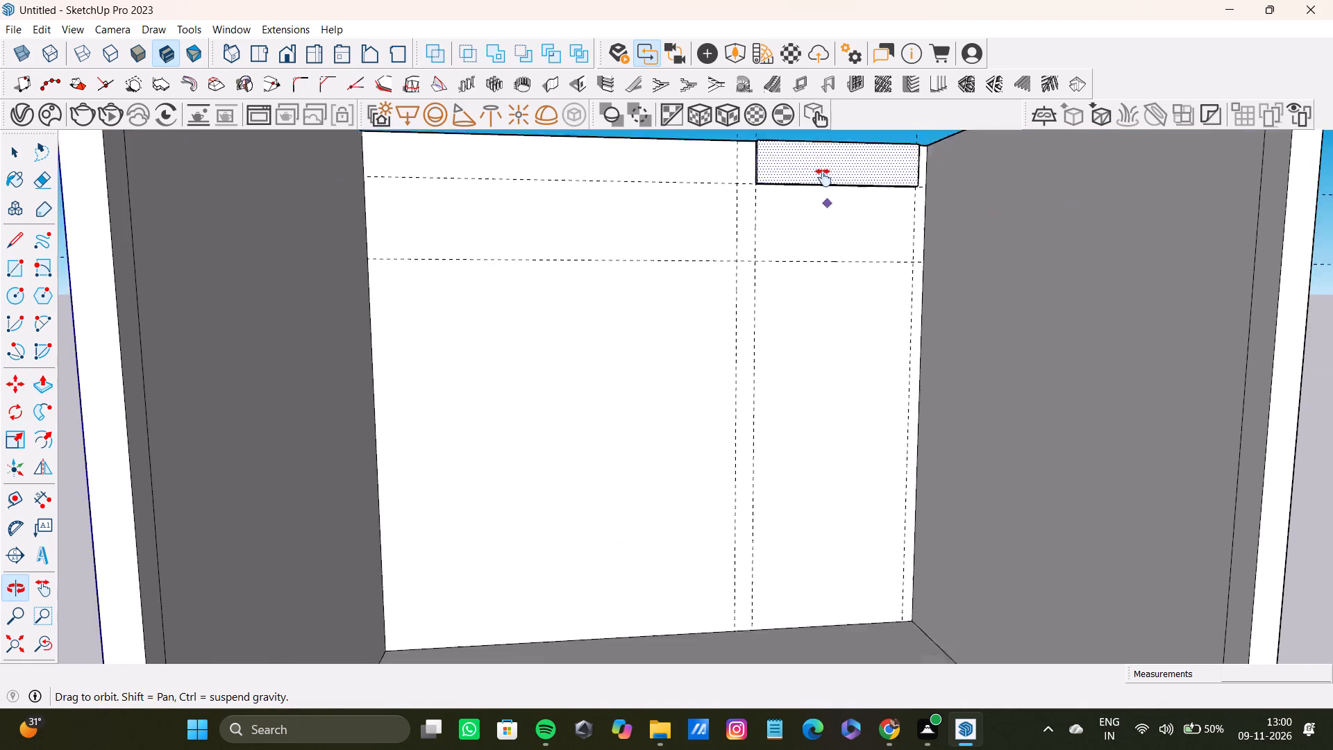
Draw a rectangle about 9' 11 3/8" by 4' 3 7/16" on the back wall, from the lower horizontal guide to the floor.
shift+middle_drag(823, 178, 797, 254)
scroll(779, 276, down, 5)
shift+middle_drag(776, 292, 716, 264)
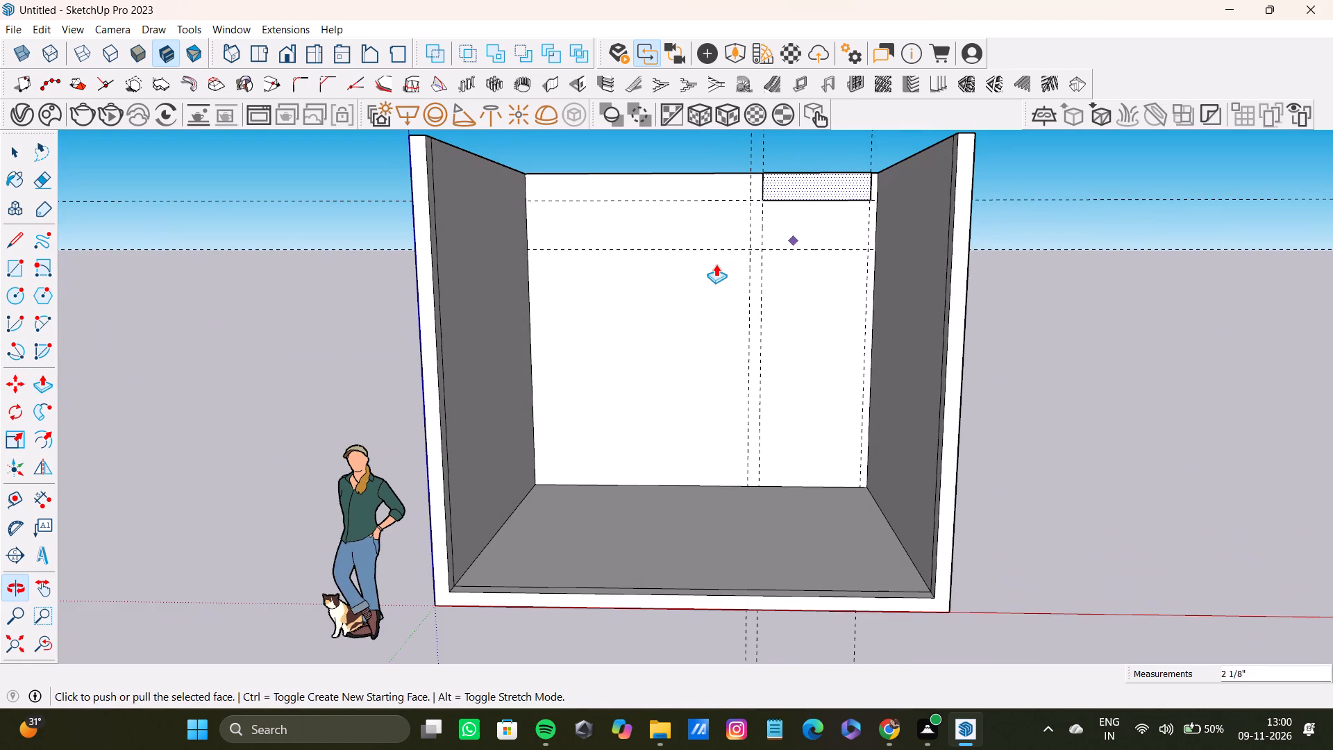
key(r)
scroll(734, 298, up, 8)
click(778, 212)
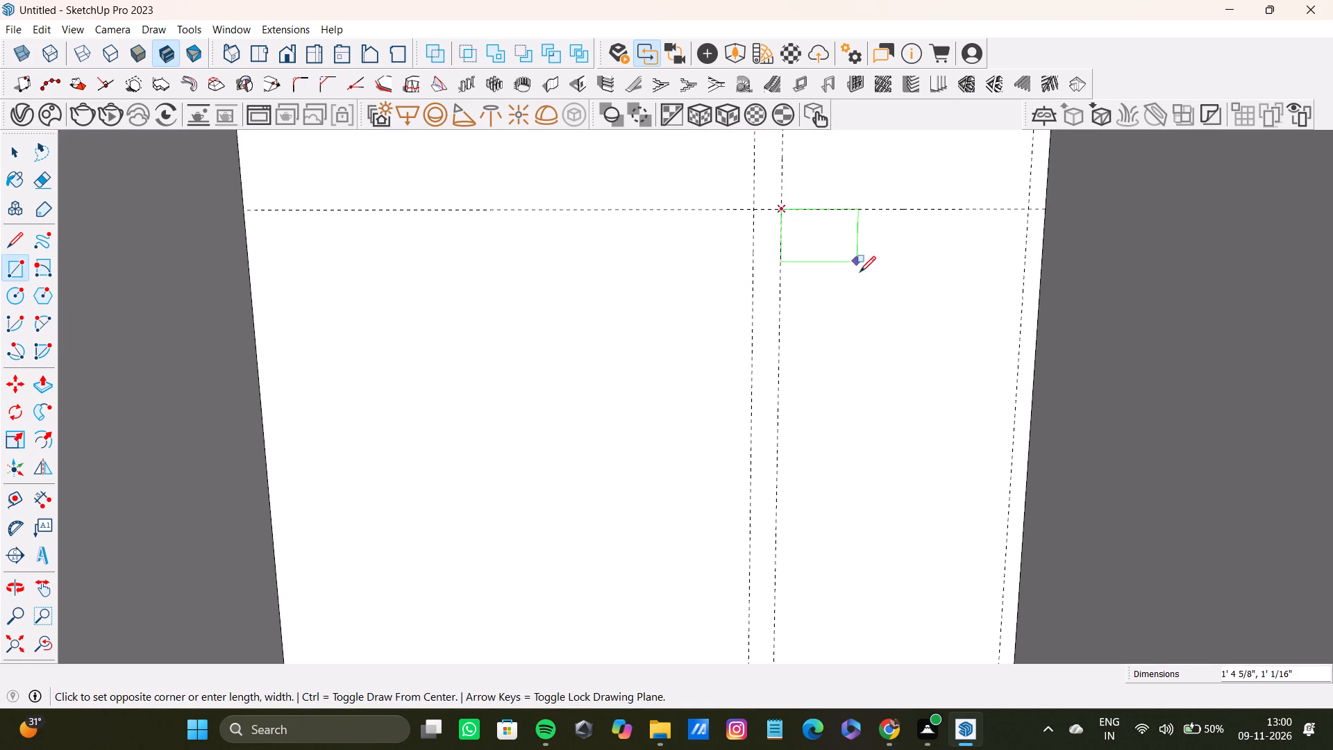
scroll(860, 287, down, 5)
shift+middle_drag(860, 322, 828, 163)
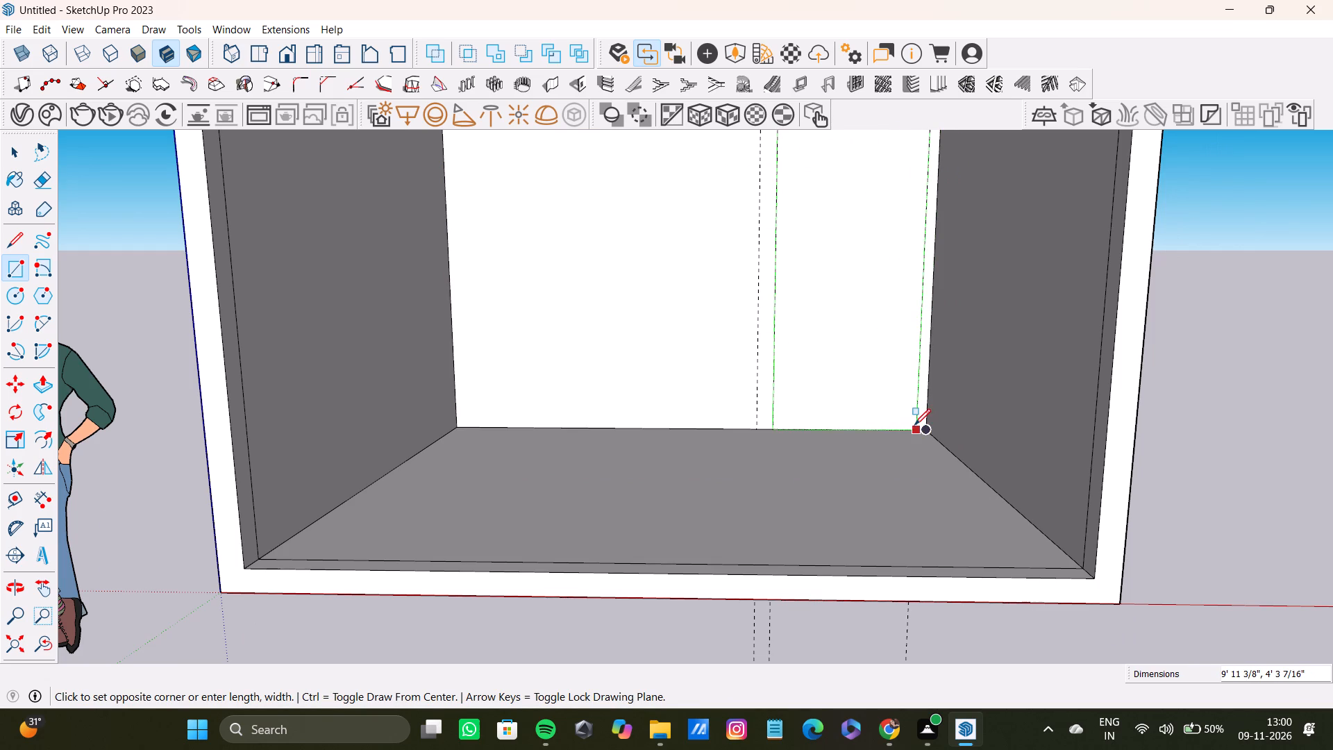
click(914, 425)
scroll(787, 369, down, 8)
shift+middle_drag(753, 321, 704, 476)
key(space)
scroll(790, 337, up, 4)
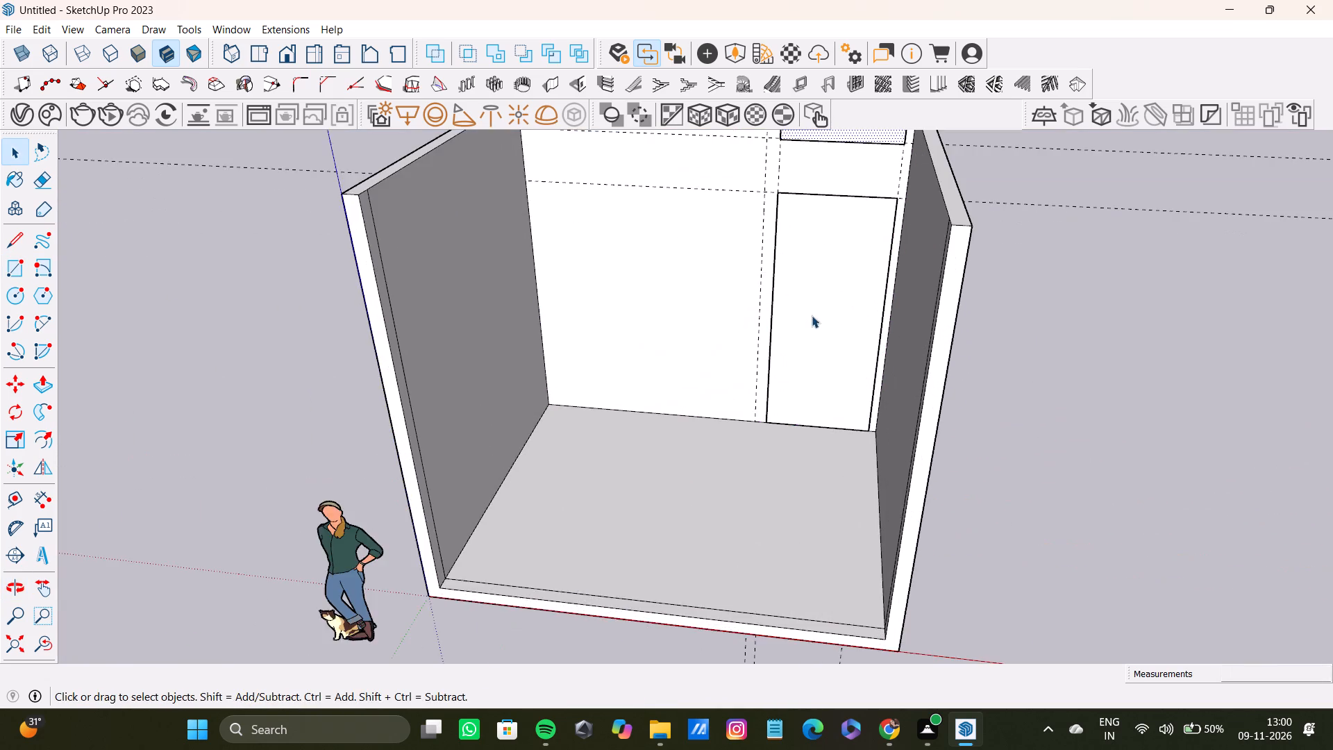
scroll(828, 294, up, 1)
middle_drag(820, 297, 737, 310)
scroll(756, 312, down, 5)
Undo the tall rectangle on the back wall and the extruded rectangle at the wall's top edge.
key(ctrl+z)
middle_drag(757, 312, 890, 326)
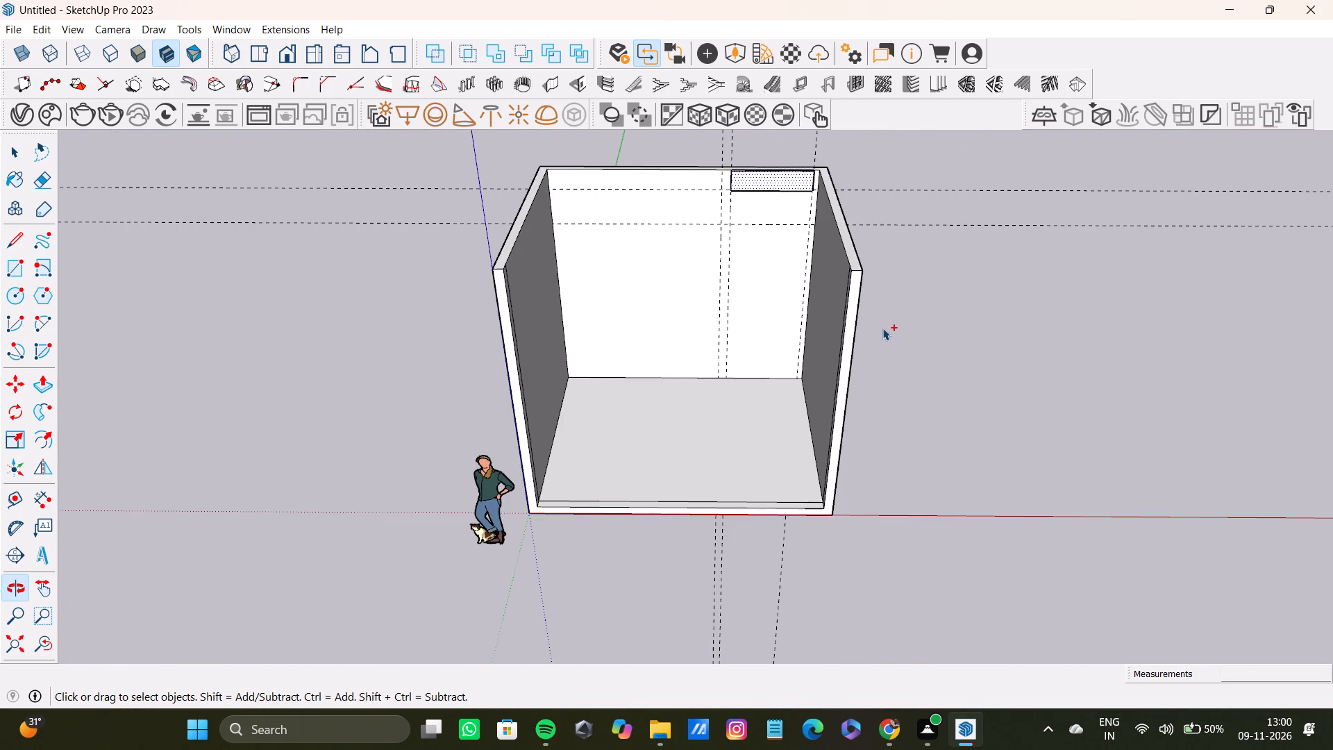
key(ctrl+z)
key(ctrl+z)
Inside the room shell group, draw a rectangle from the back wall's top edge to the upper horizontal guide, between the vertical guides nearest the side wall.
key(space)
triple_click(773, 285)
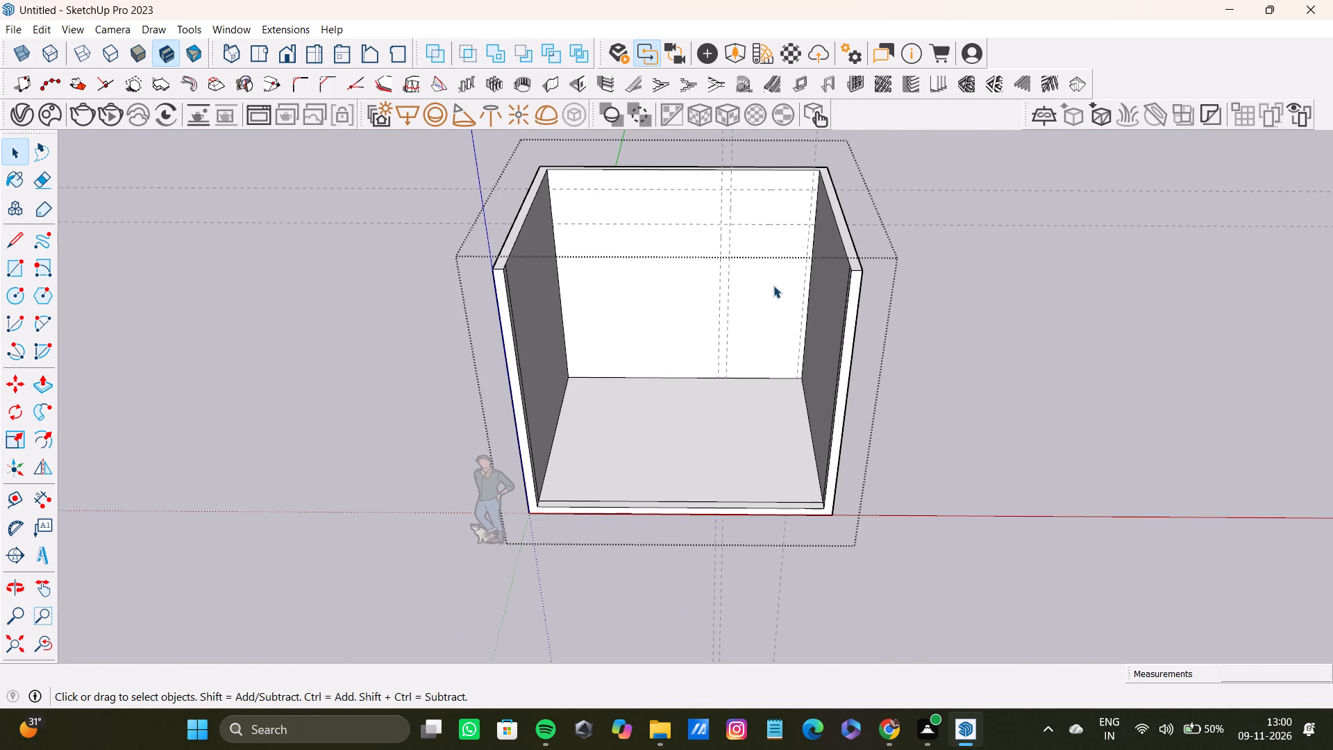
click(883, 215)
scroll(774, 204, up, 7)
shift+middle_drag(738, 193, 753, 387)
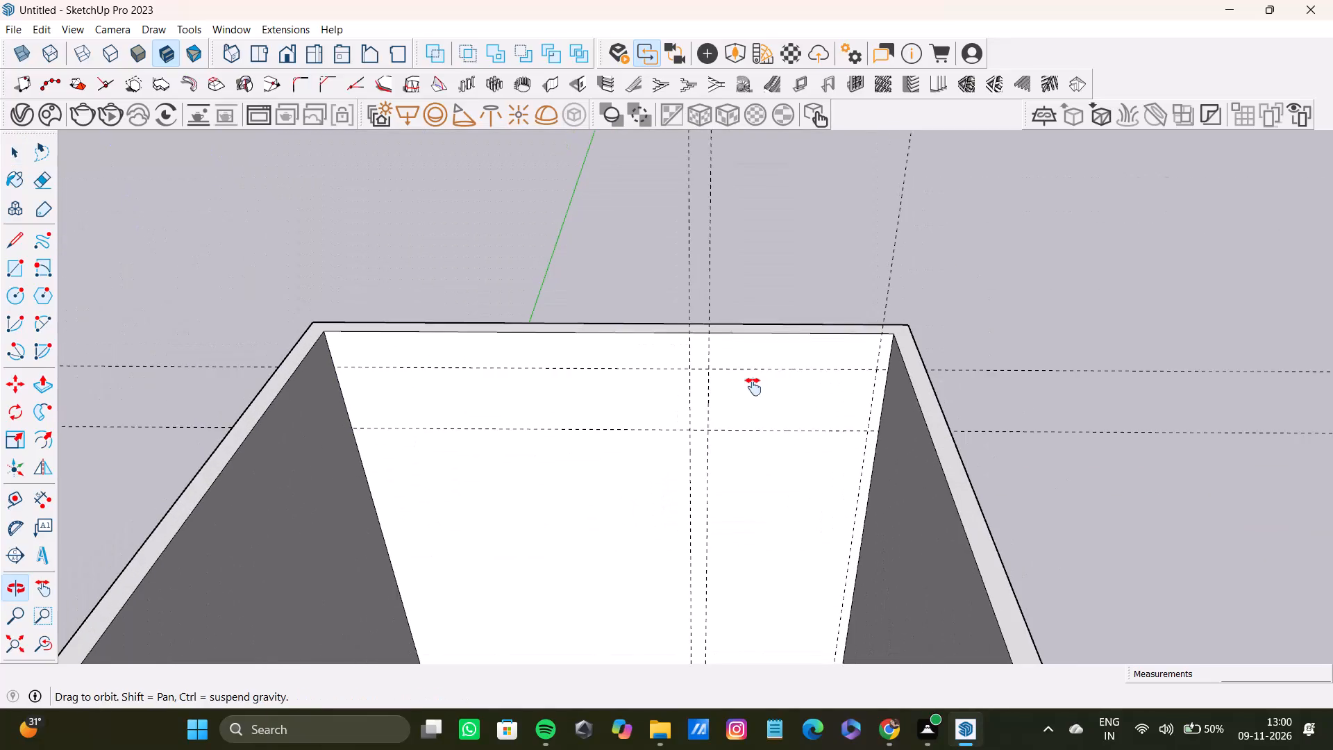
shift+middle_drag(753, 387, 753, 378)
double_click(749, 369)
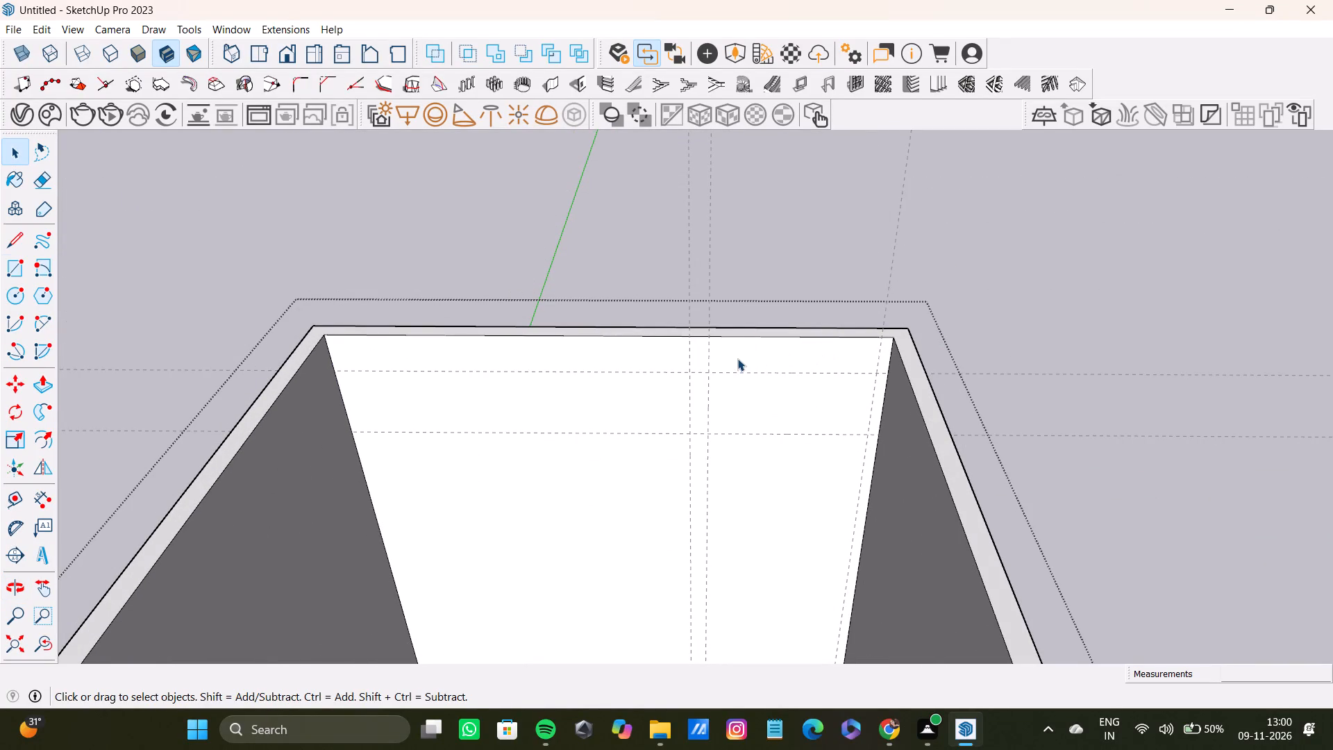
key(r)
scroll(726, 353, up, 10)
click(685, 316)
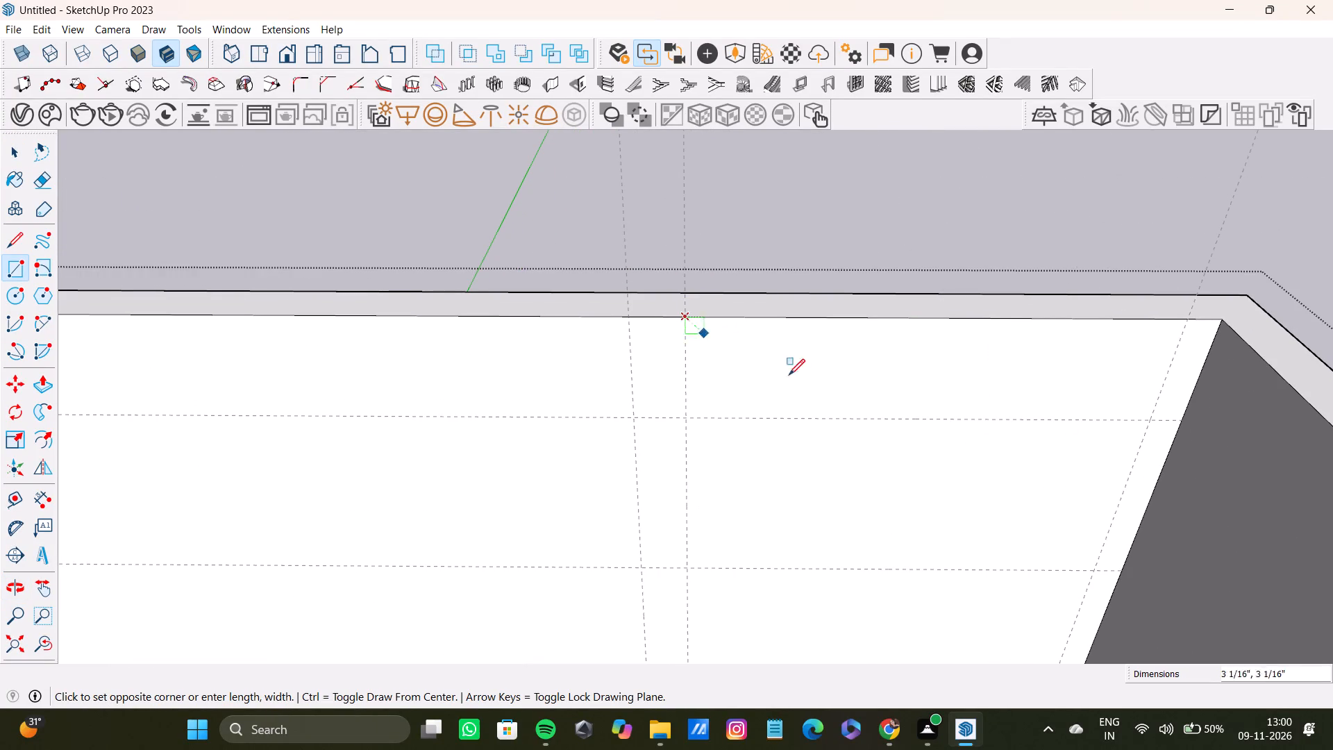
click(1148, 422)
scroll(1012, 426, down, 7)
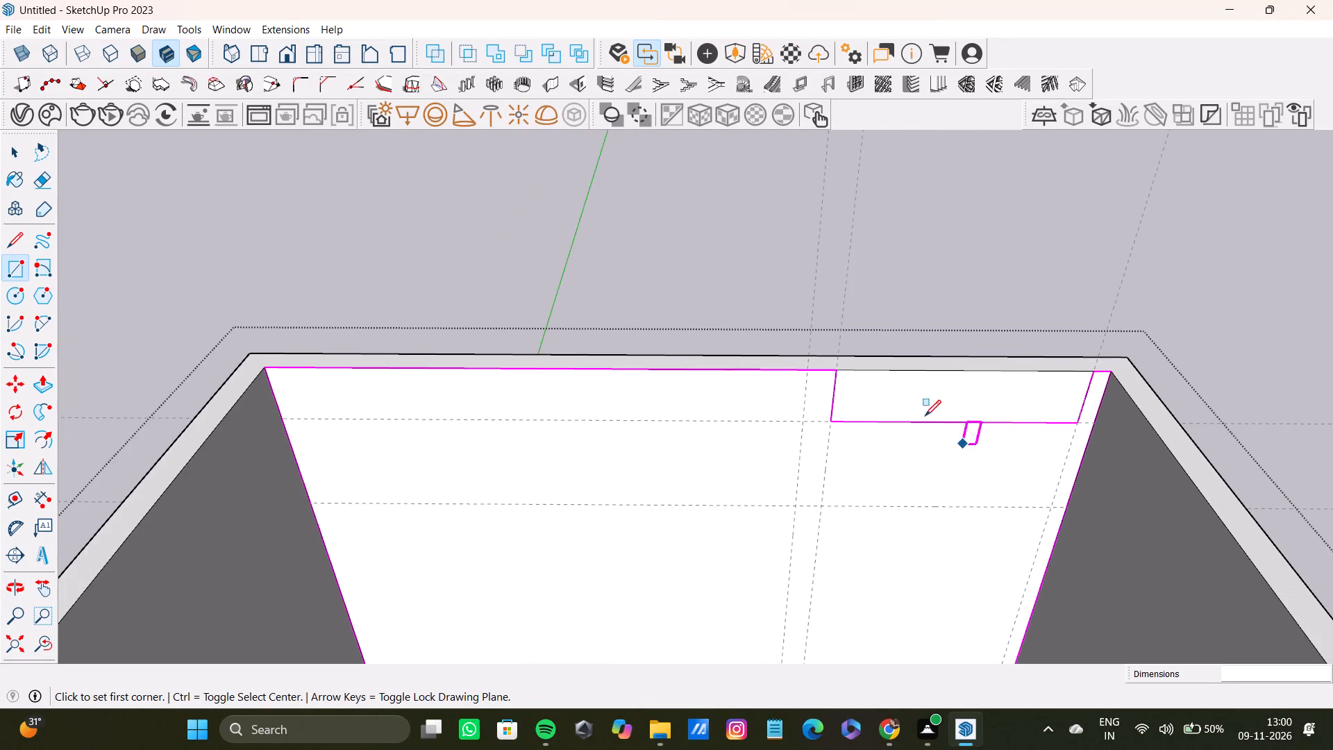
Draw a rectangle about 4' 3 7/16" wide on the back wall, from the lower horizontal guide down to the floor, below the top-edge rectangle.
shift+middle_drag(882, 402, 796, 274)
scroll(802, 328, down, 4)
shift+middle_drag(805, 337, 758, 244)
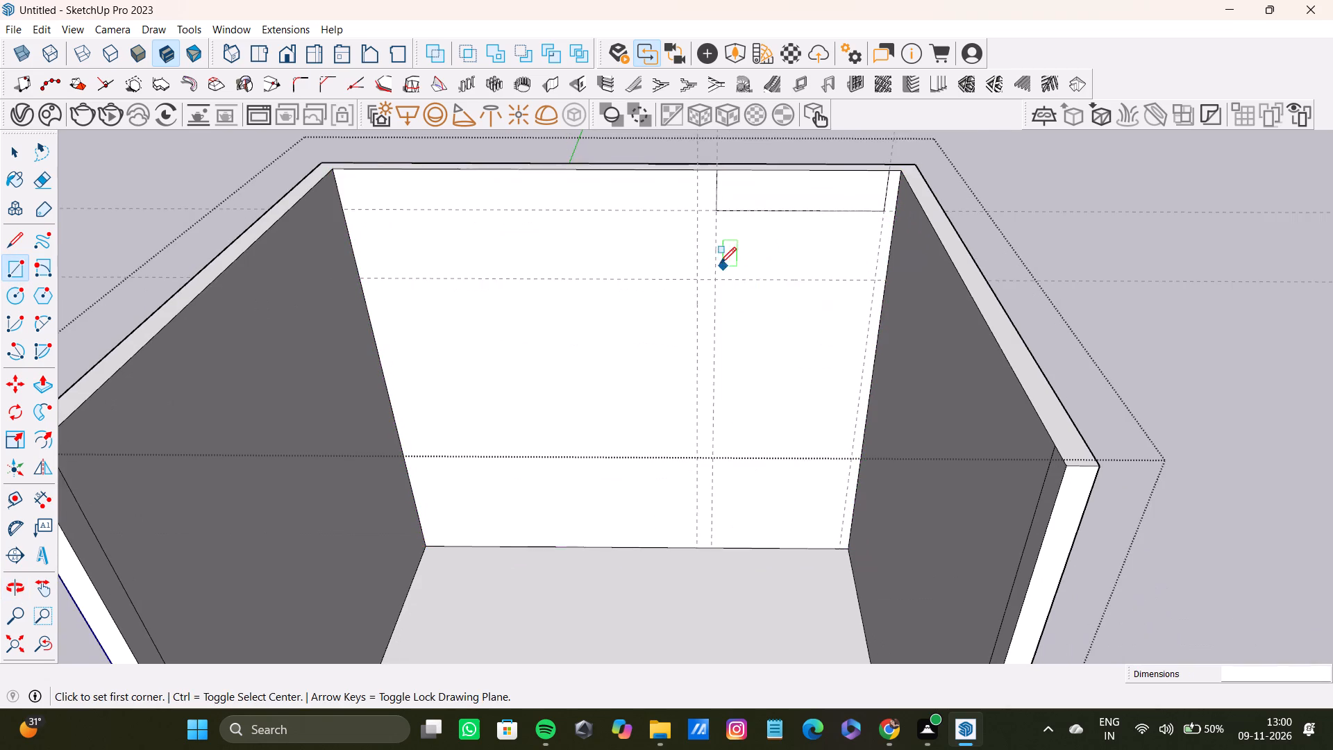
scroll(720, 263, up, 2)
click(711, 283)
scroll(883, 501, down, 3)
shift+middle_drag(862, 460, 844, 365)
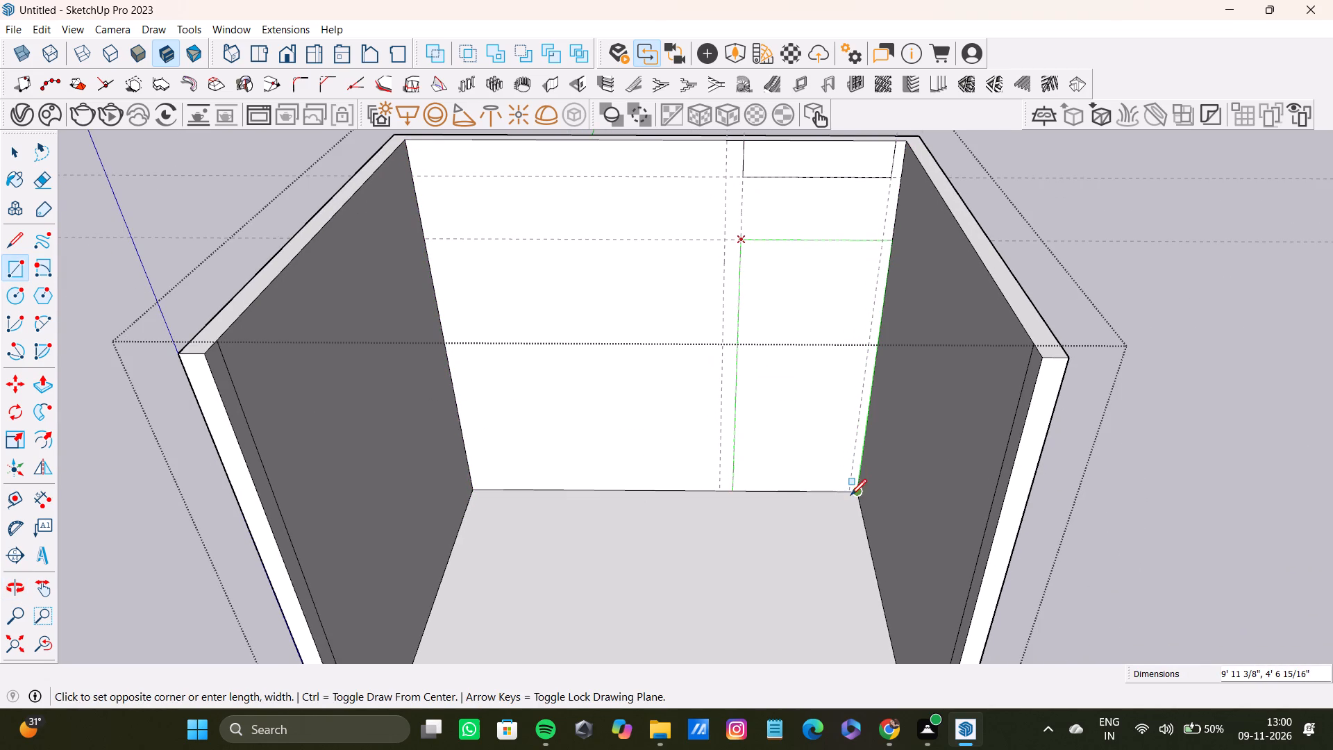
scroll(846, 494, up, 7)
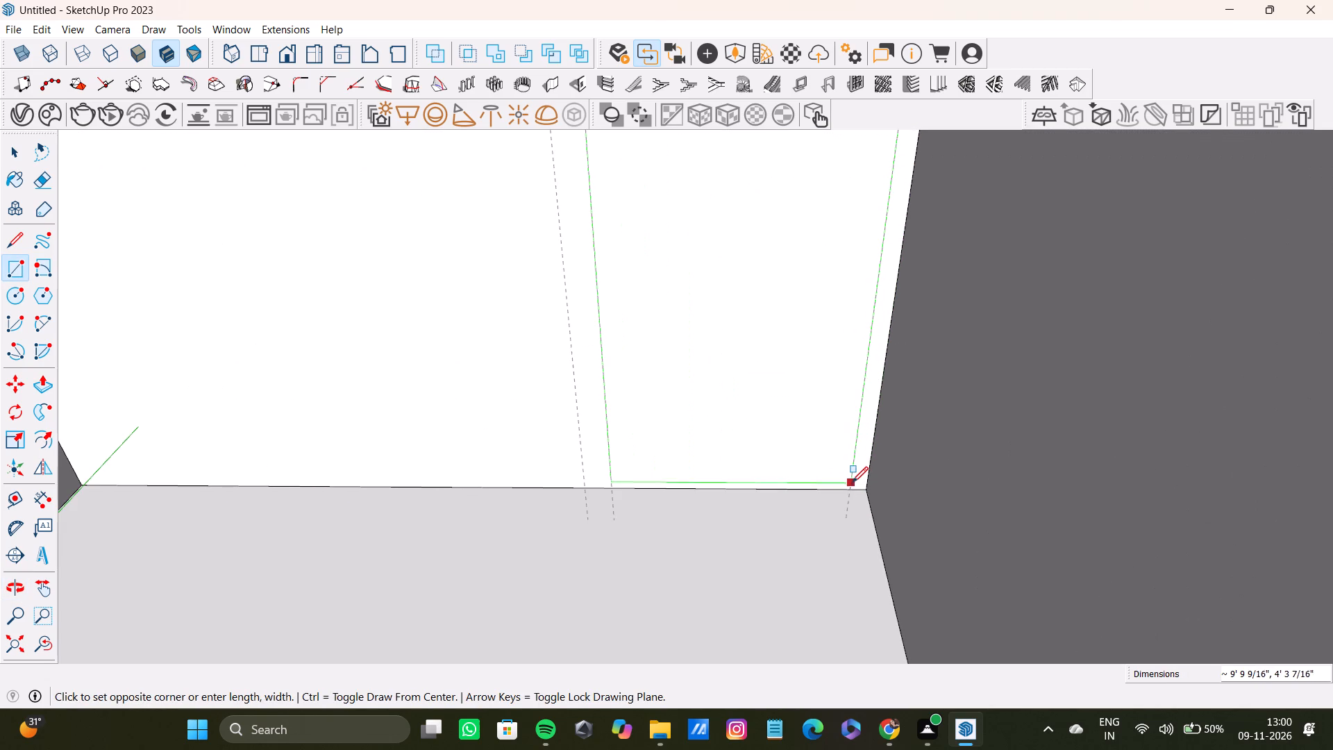
click(850, 487)
scroll(848, 483, down, 13)
shift+middle_drag(853, 474, 825, 246)
key(space)
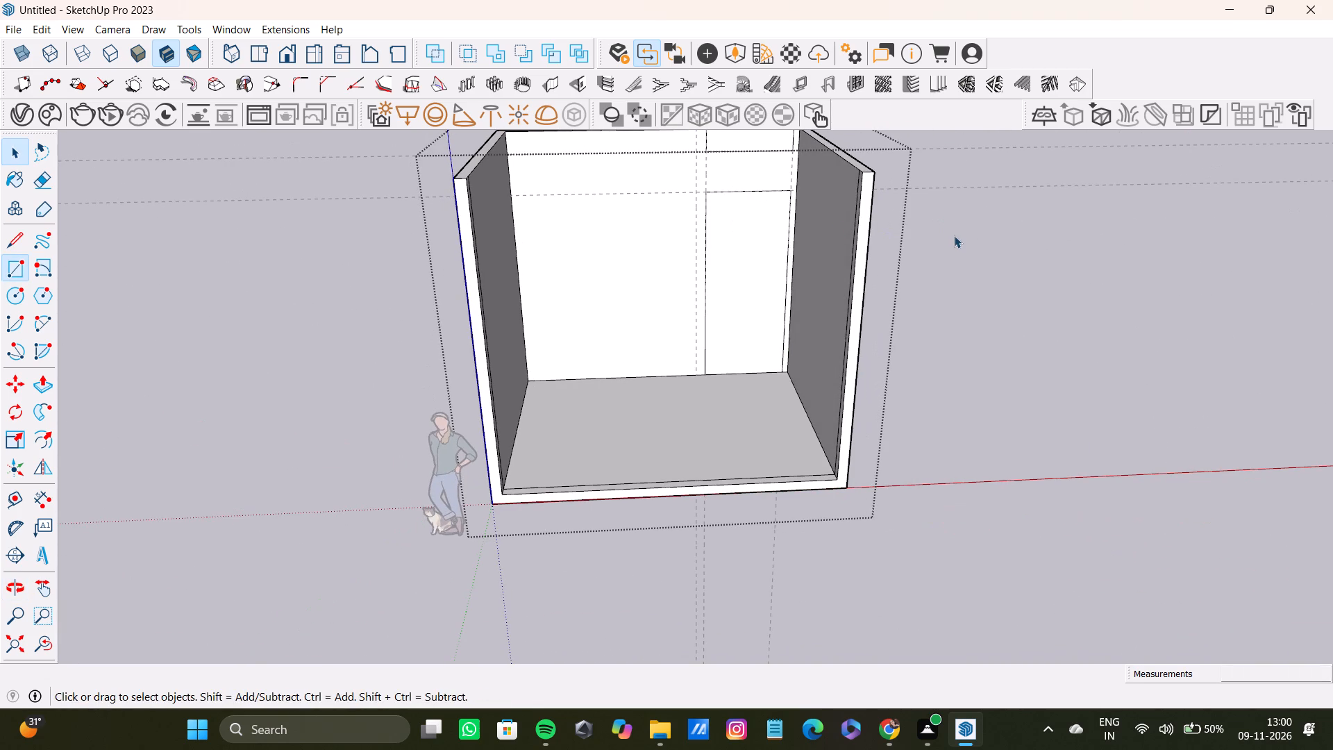
Push/Pull the tall rectangle about 5 3/8" through the back wall to cut a door opening.
scroll(776, 297, up, 5)
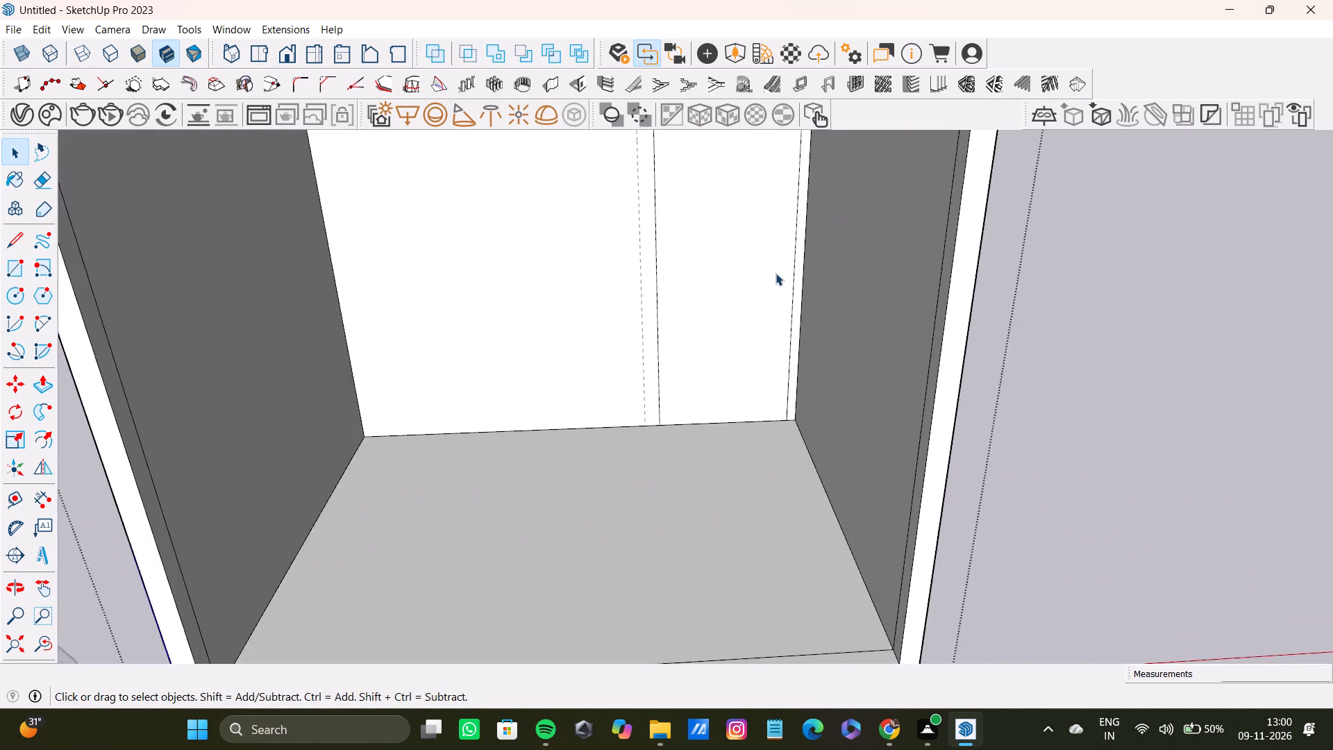
scroll(776, 273, up, 4)
scroll(773, 258, down, 18)
middle_drag(748, 267, 575, 333)
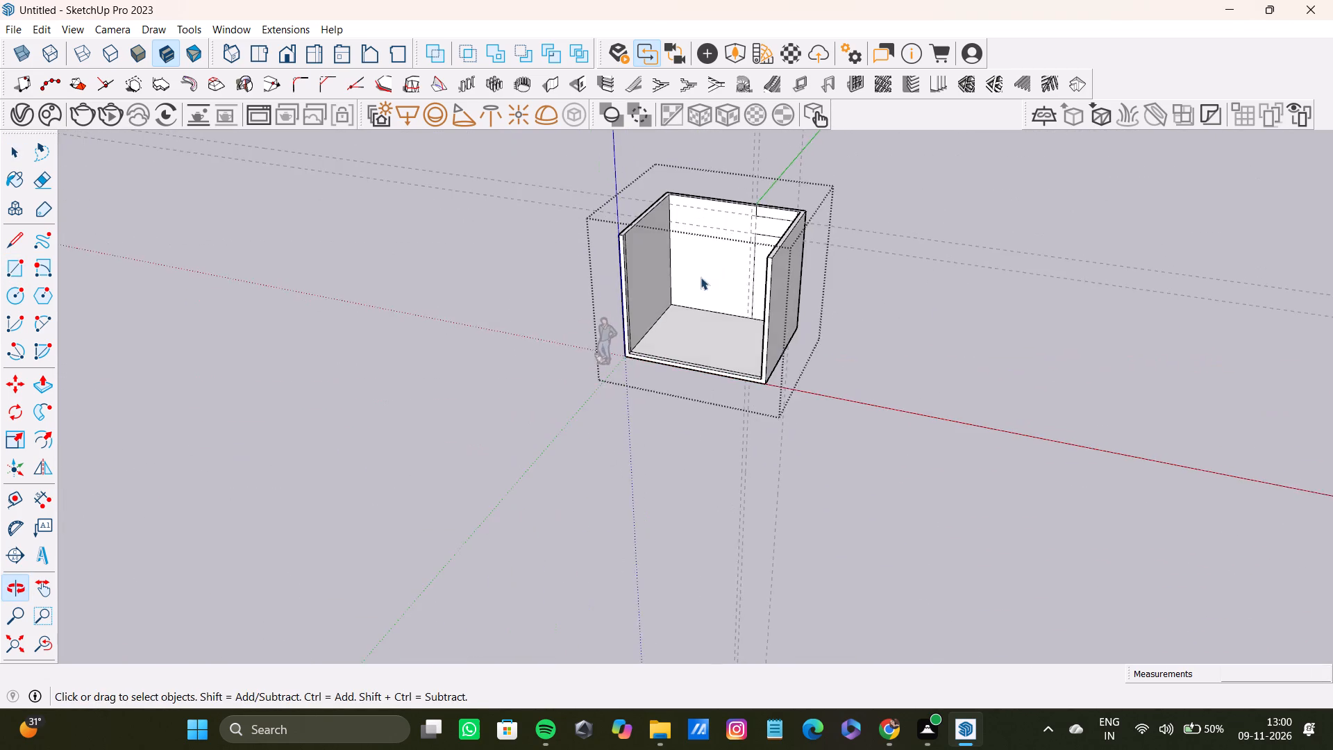
scroll(704, 265, up, 7)
shift+middle_drag(828, 226, 764, 433)
middle_drag(746, 485, 739, 558)
scroll(737, 492, up, 1)
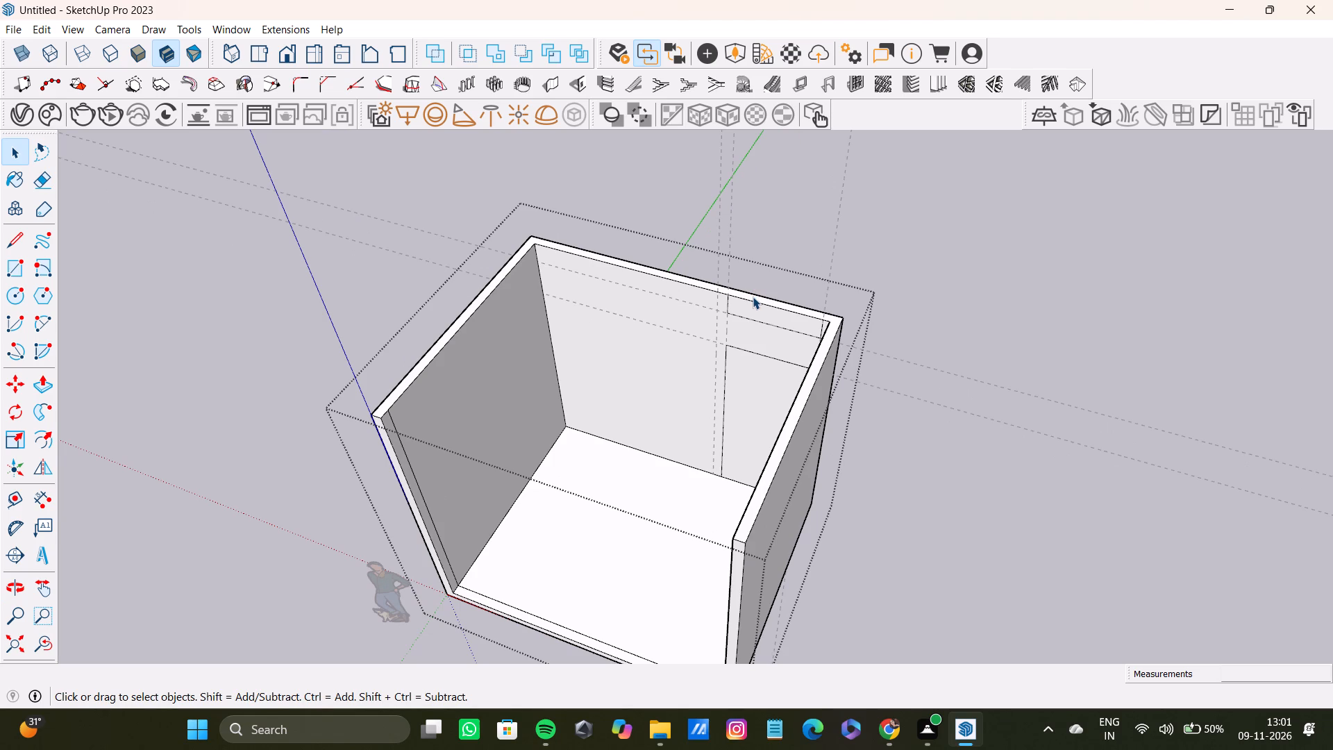
scroll(763, 408, up, 7)
middle_drag(769, 372, 759, 484)
key(space)
click(768, 449)
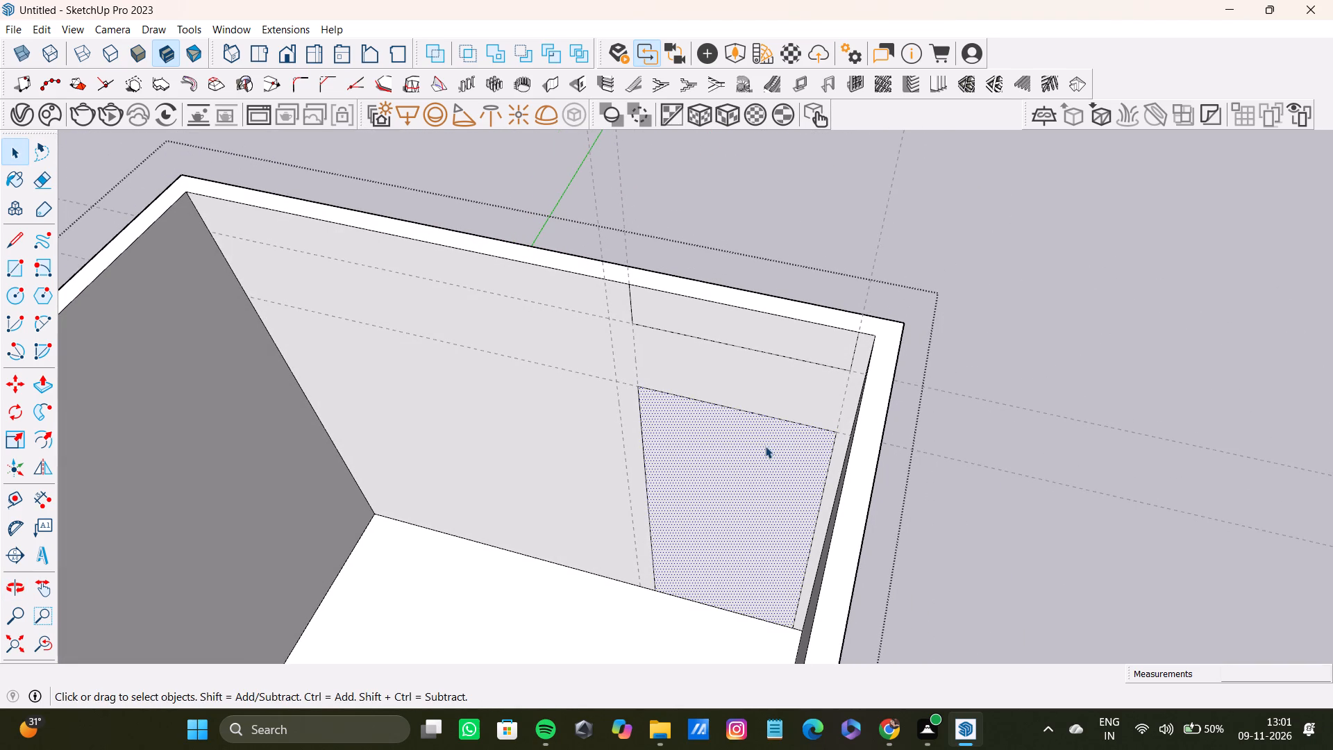
key(p)
drag(763, 444, 828, 302)
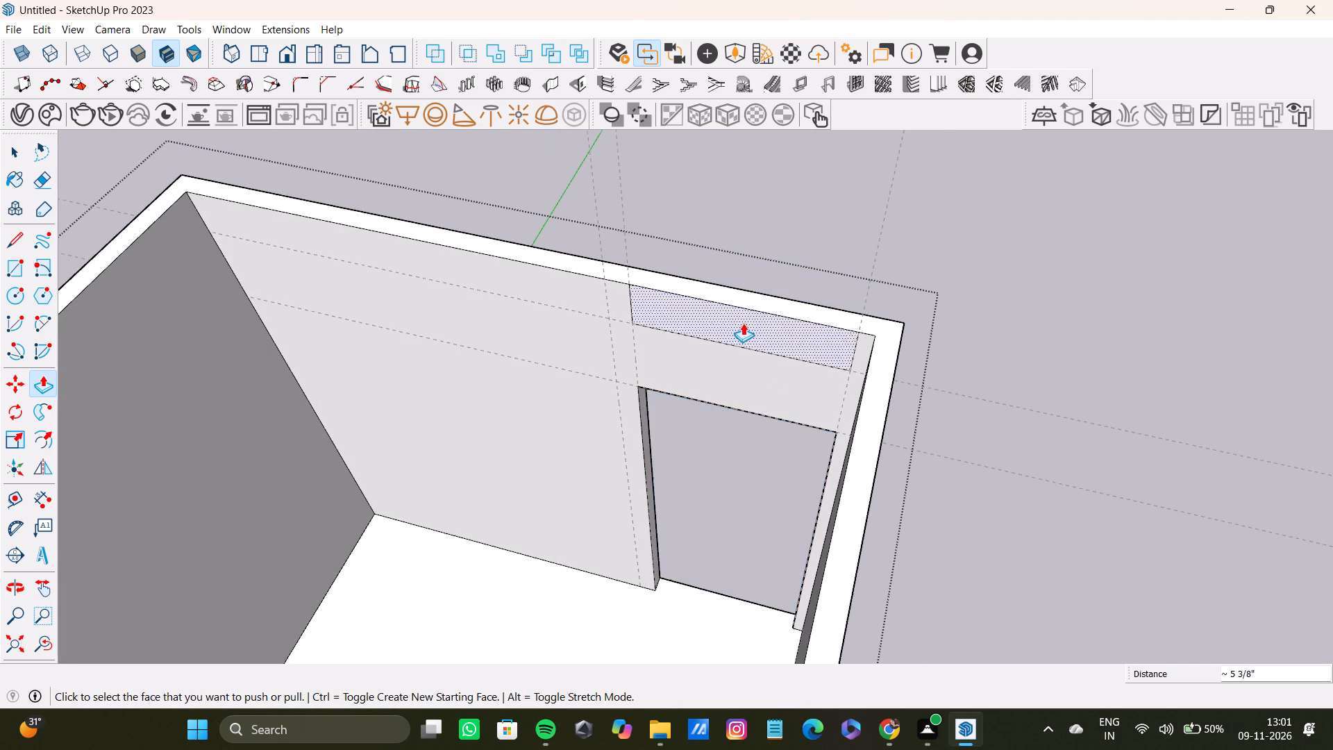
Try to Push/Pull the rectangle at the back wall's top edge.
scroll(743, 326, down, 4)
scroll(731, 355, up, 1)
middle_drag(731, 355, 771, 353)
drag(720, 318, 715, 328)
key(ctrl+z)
Place a horizontal guide just below the back wall's top edge, crossing the upper part of the rectangle above the door opening.
scroll(712, 293, up, 5)
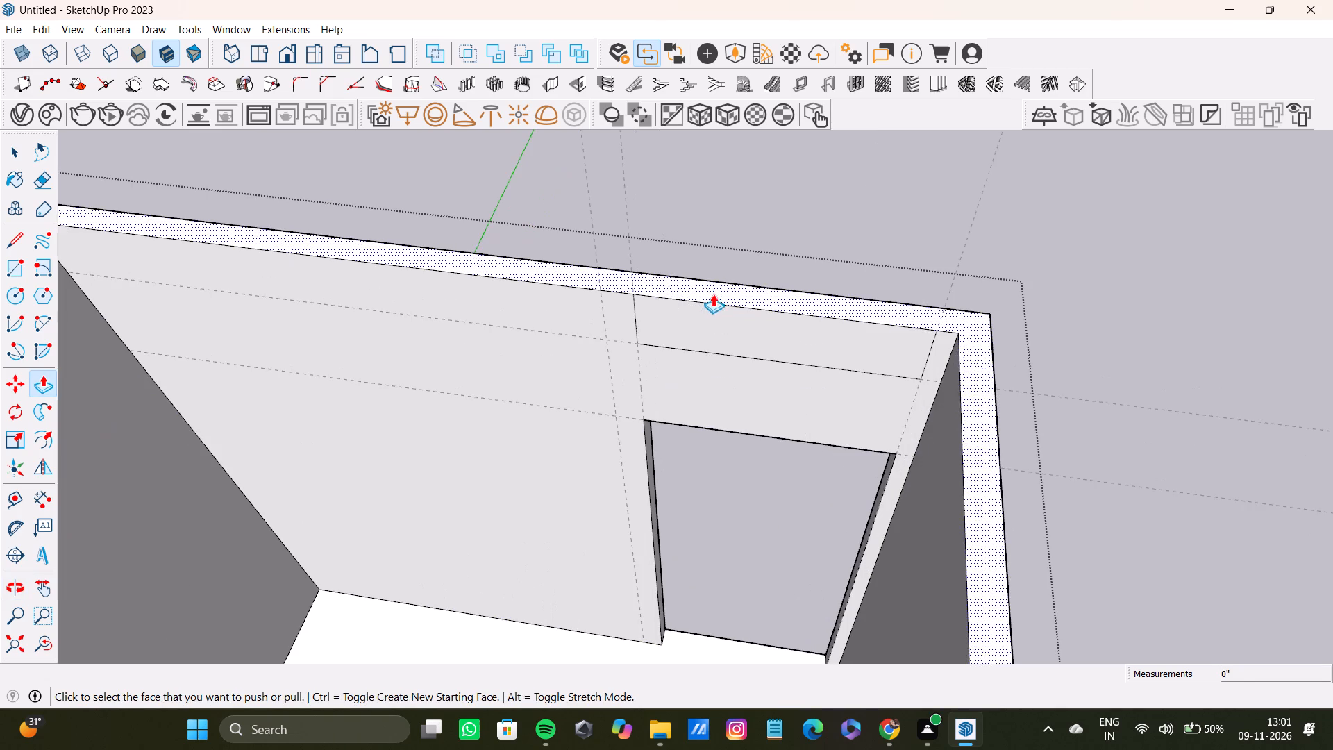
key(t)
scroll(715, 309, up, 8)
middle_drag(682, 358, 766, 227)
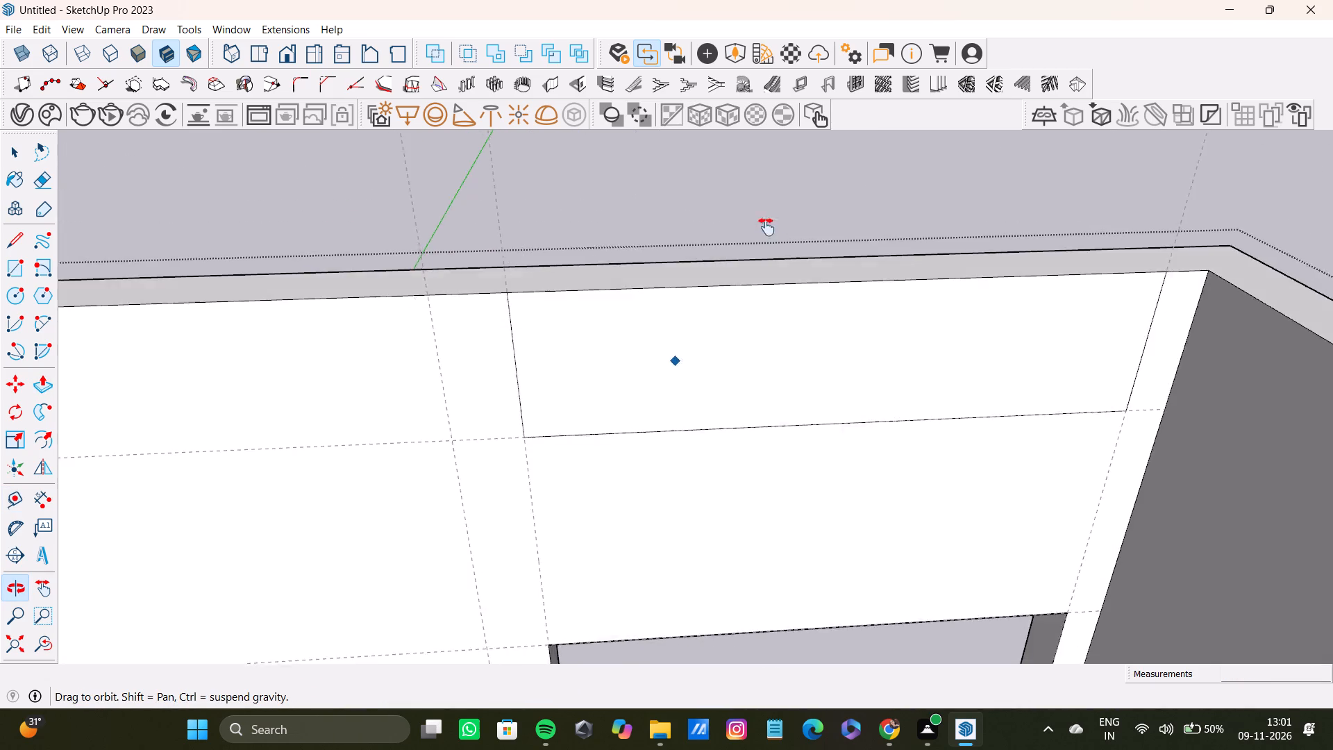
middle_drag(766, 227, 699, 326)
drag(697, 389, 697, 398)
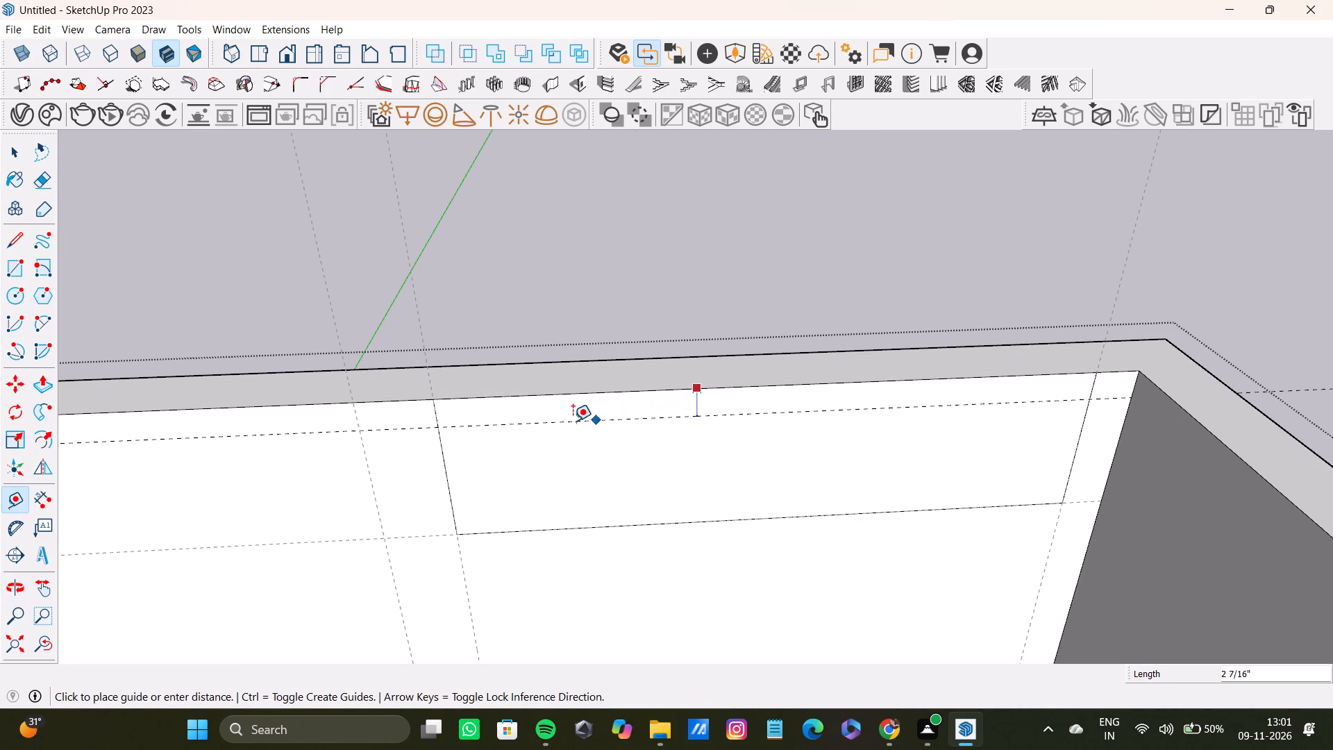
click(532, 414)
Draw a line along the new guide between the two vertical sides of the top-edge rectangle.
scroll(761, 480, down, 4)
middle_drag(762, 478, 762, 433)
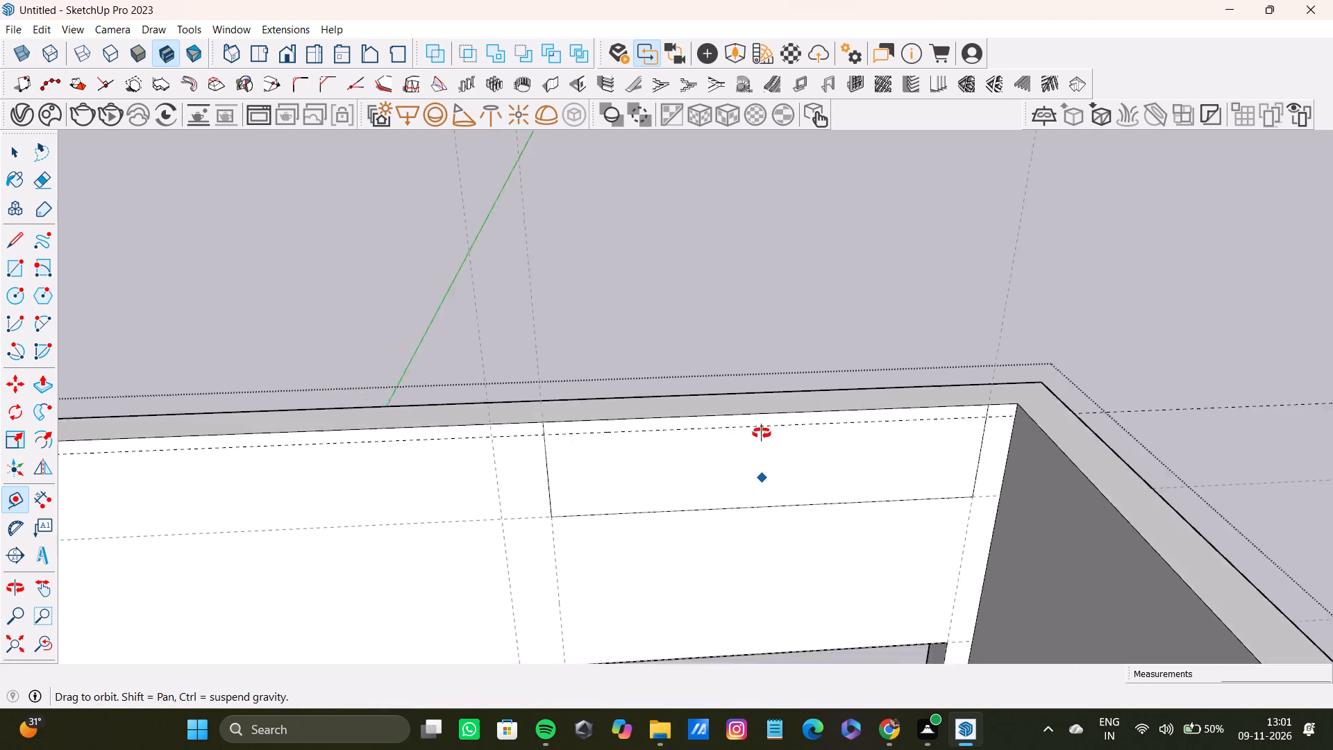
middle_drag(762, 433, 686, 391)
key(l)
scroll(601, 422, up, 4)
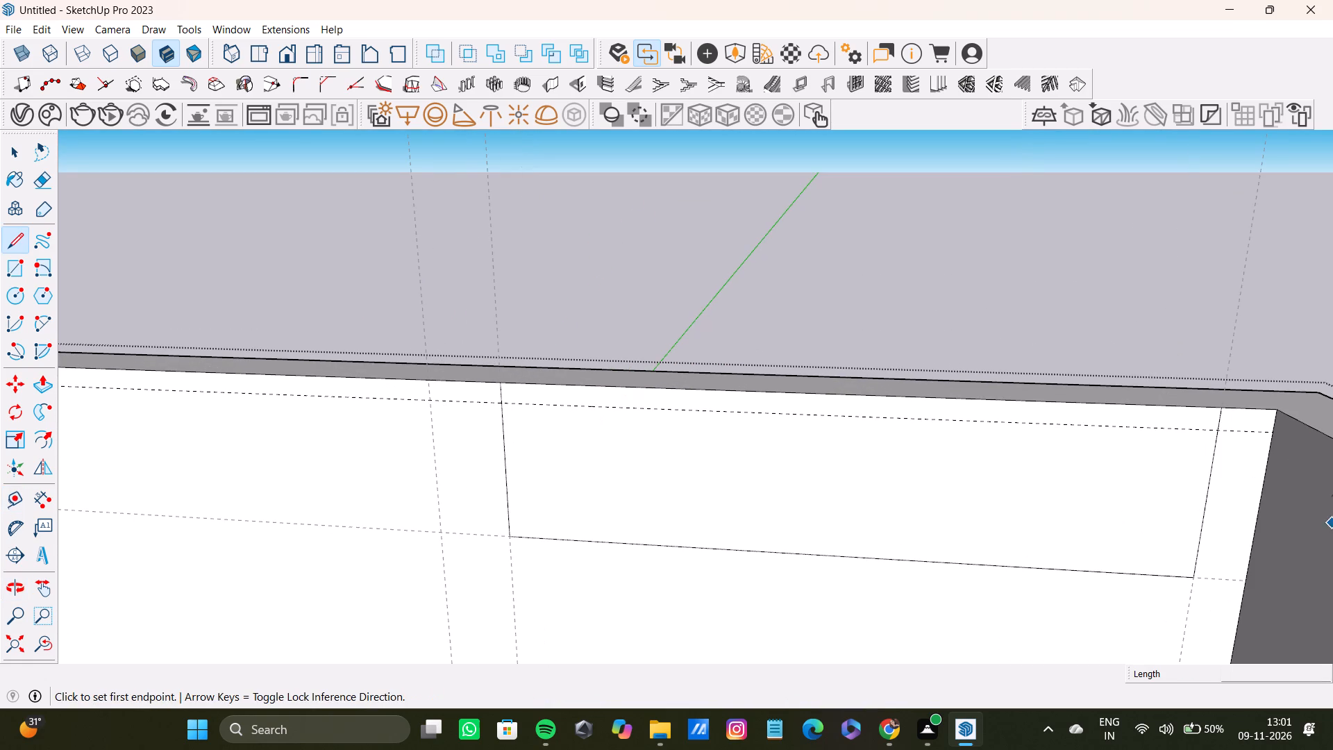
drag(501, 405, 508, 404)
click(1214, 433)
key(space)
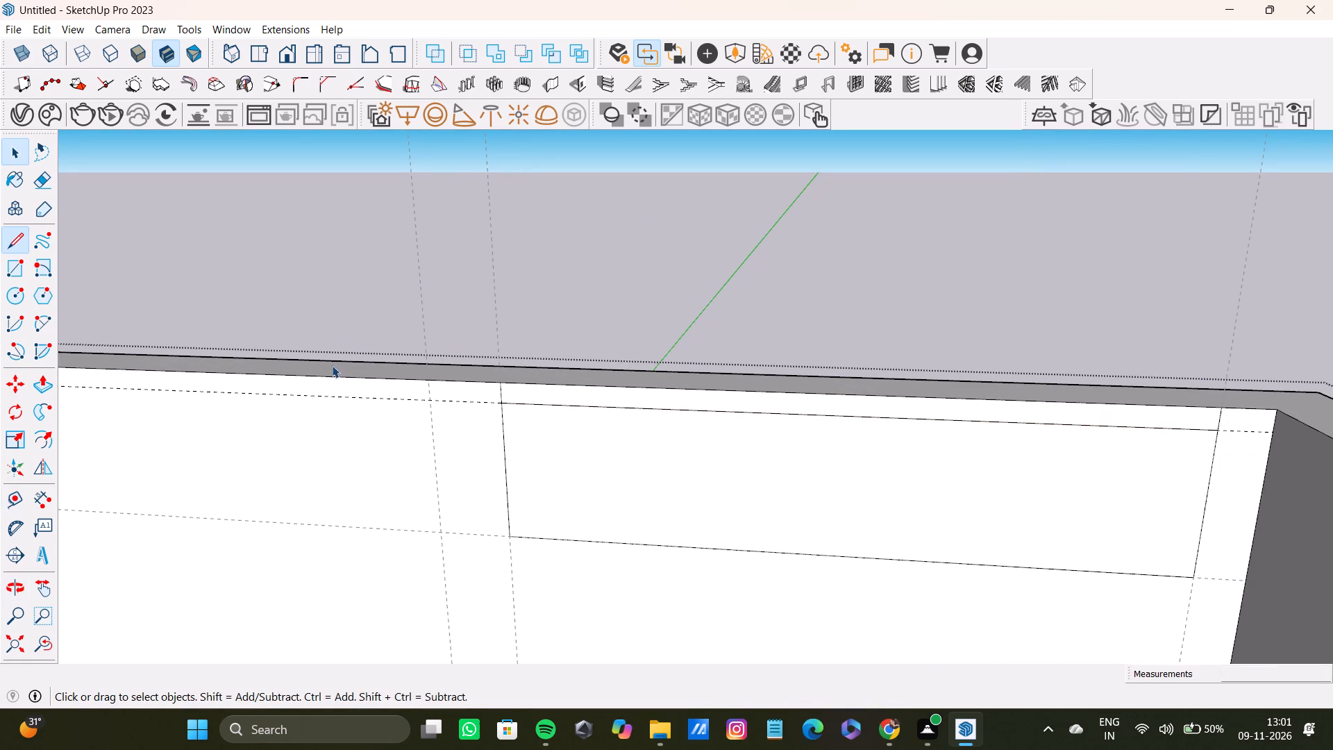
Delete the two short vertical edges between the new line and the back wall's top edge.
click(502, 394)
key(Delete)
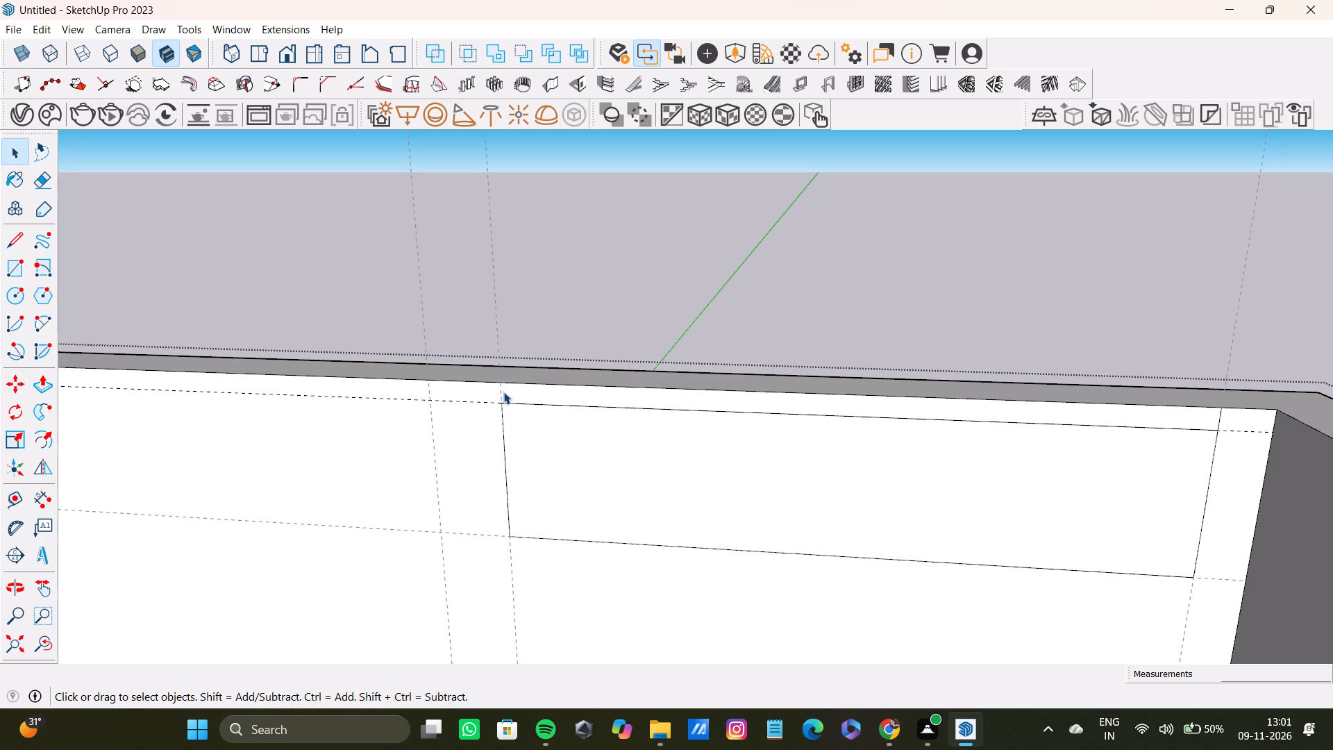
scroll(712, 412, down, 7)
shift+middle_drag(717, 422, 670, 418)
scroll(897, 426, up, 9)
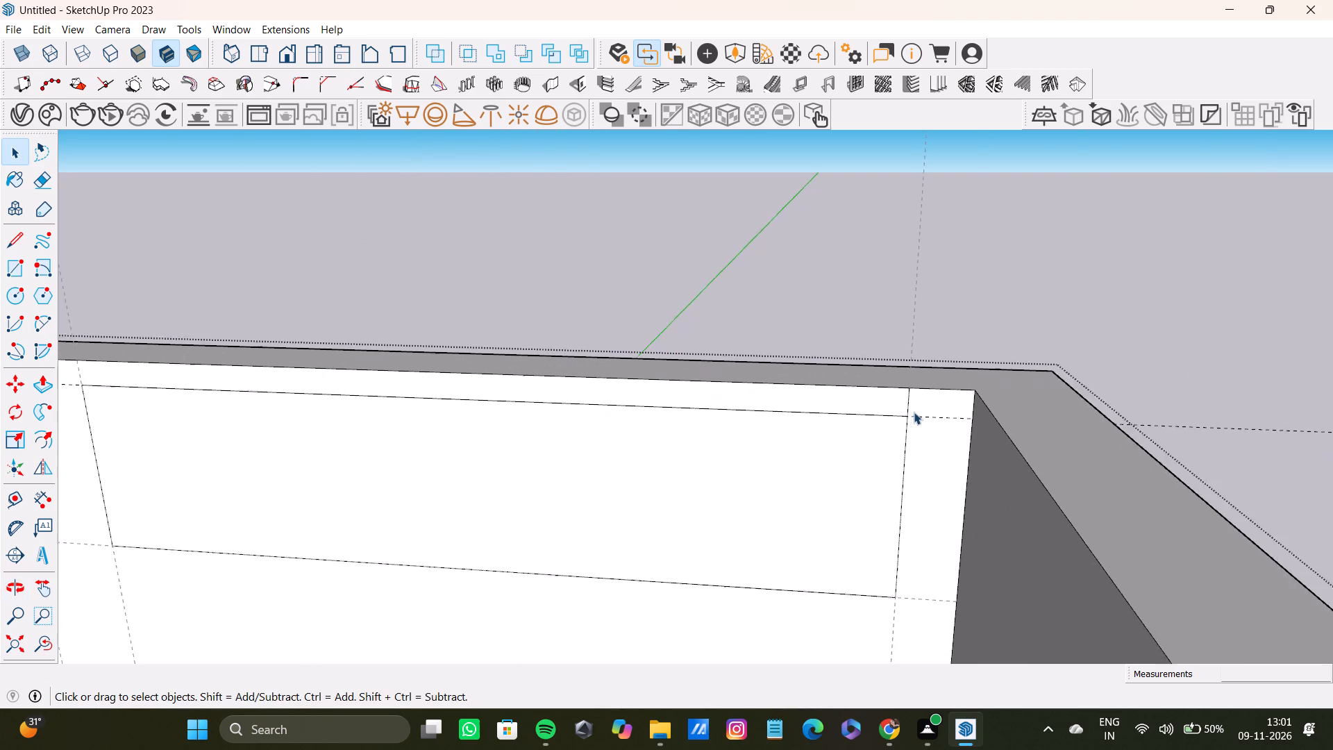
scroll(914, 412, up, 5)
click(904, 406)
key(Delete)
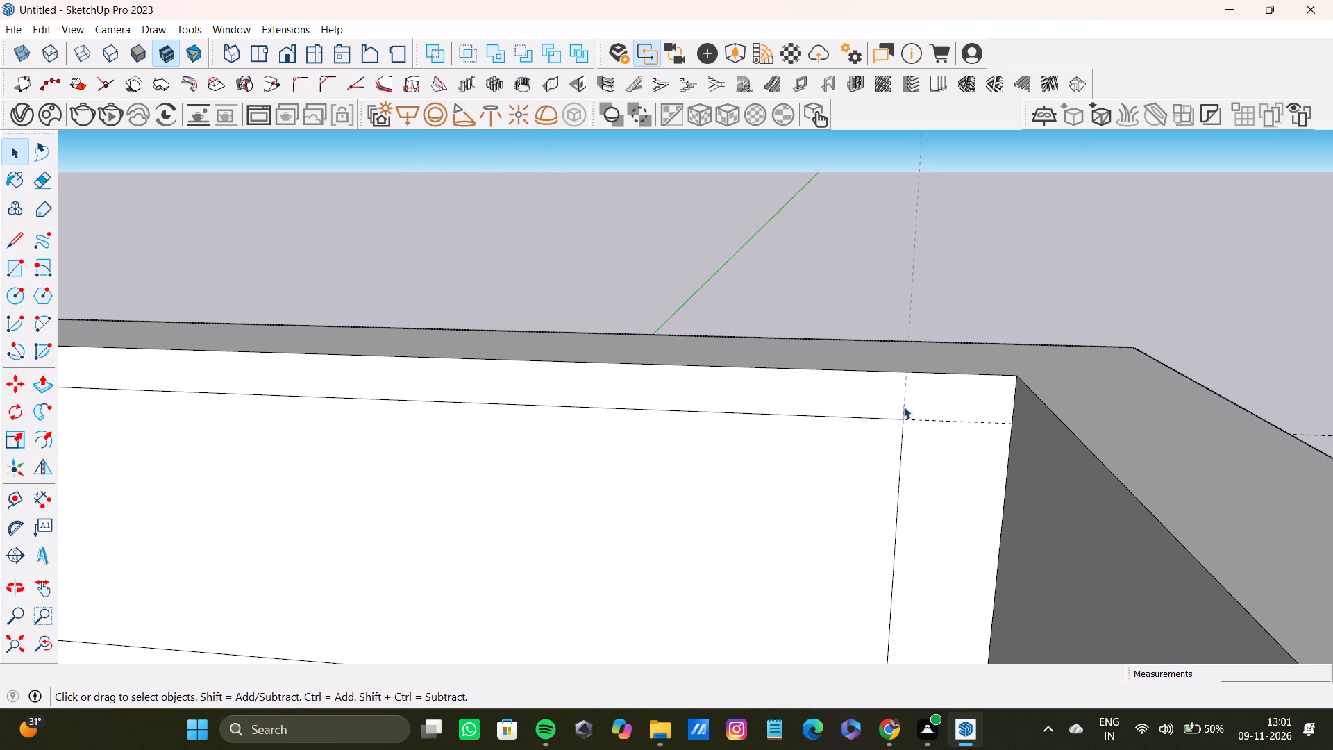
Push/Pull the rectangle above the door opening outward from the back wall about 3 1/16".
scroll(719, 359, down, 14)
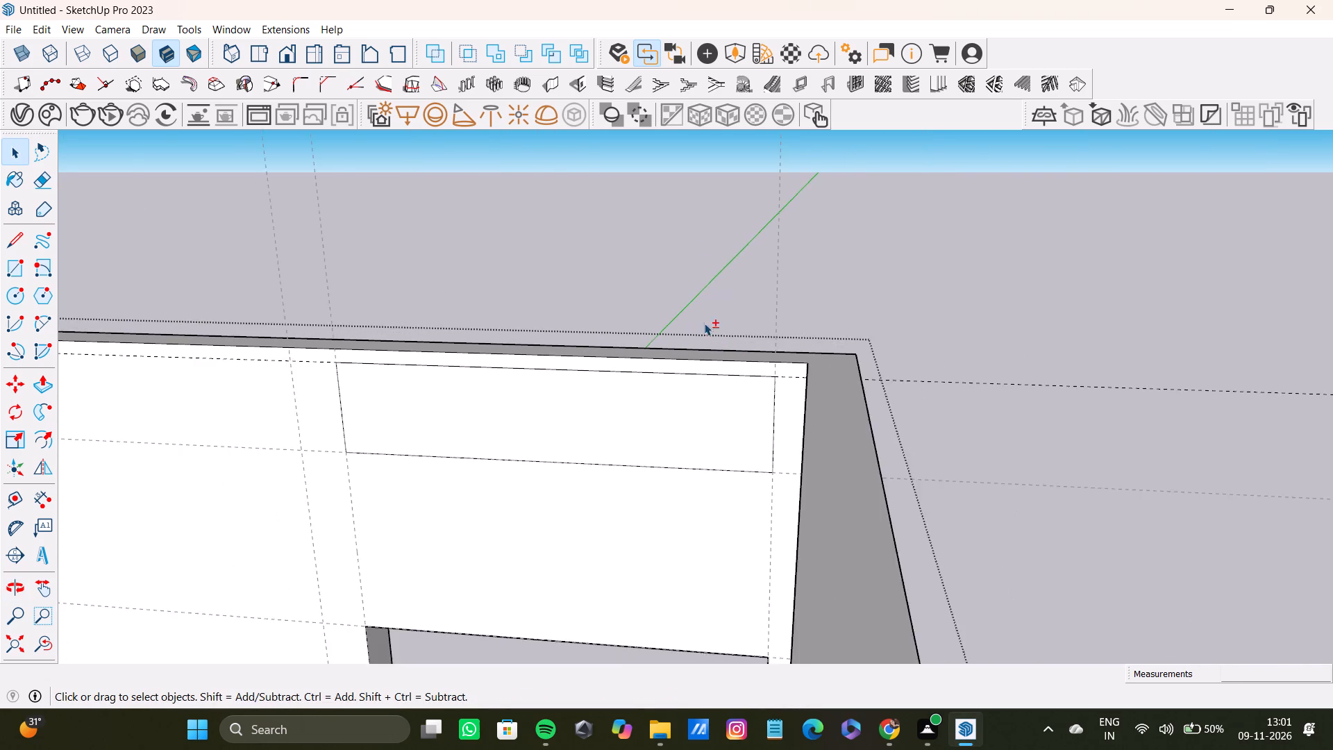
shift+middle_click(796, 192)
scroll(576, 383, down, 1)
middle_drag(576, 383, 775, 333)
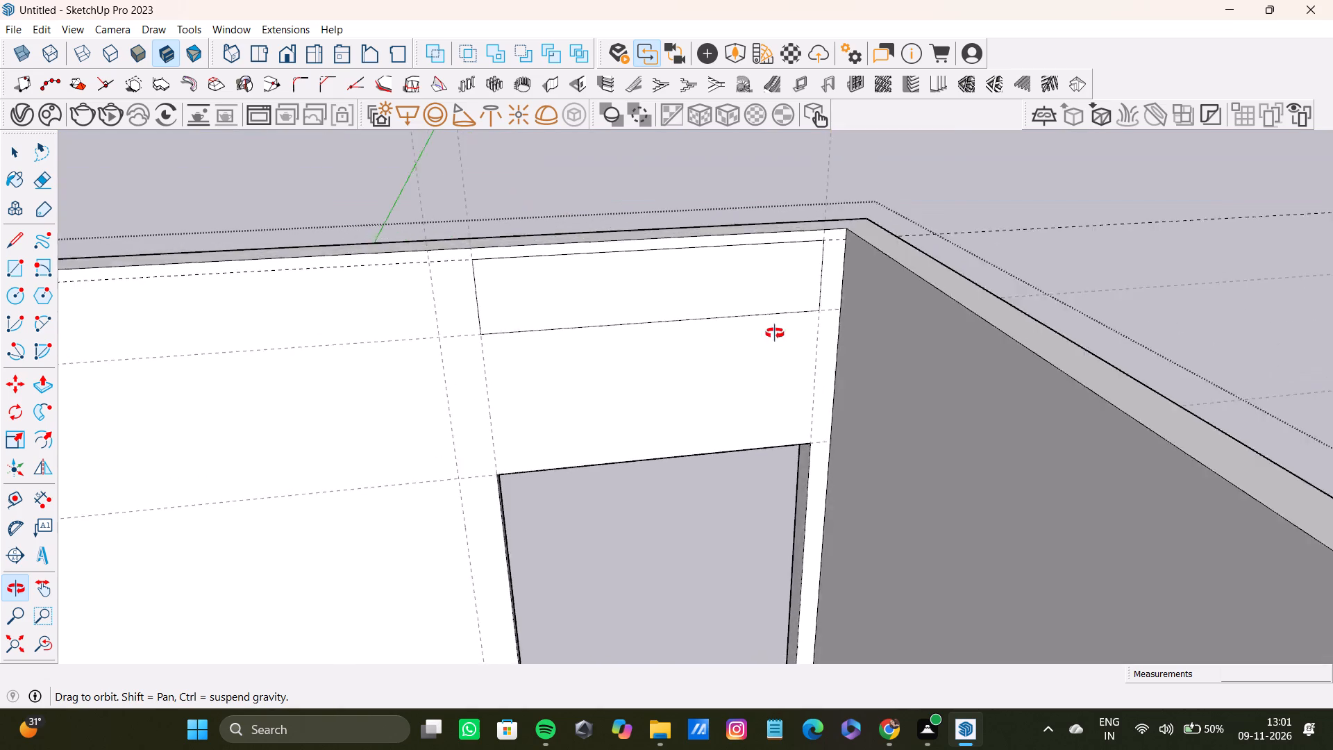
middle_drag(775, 333, 626, 359)
scroll(620, 358, down, 5)
shift+middle_drag(620, 356, 685, 380)
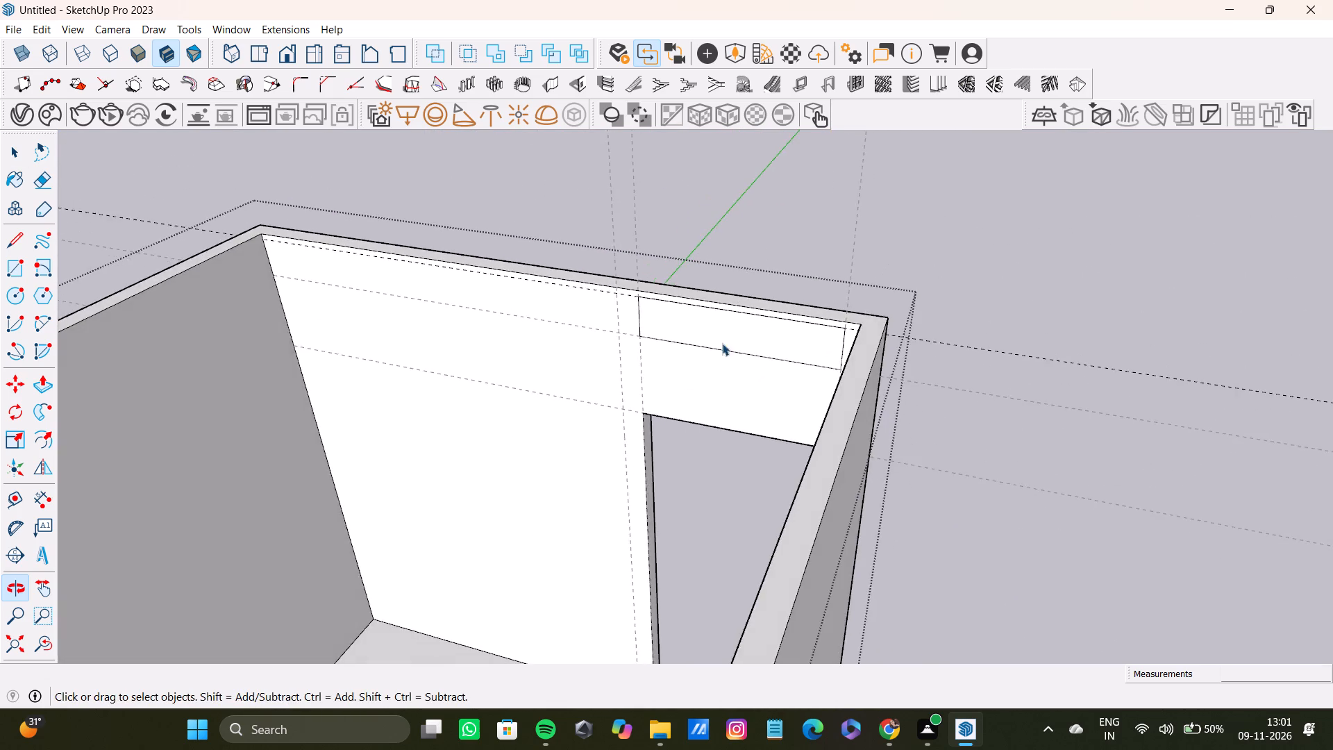
scroll(732, 324, up, 8)
click(699, 366)
key(p)
drag(699, 358, 694, 374)
middle_drag(688, 415, 831, 159)
scroll(606, 389, up, 4)
scroll(676, 466, down, 2)
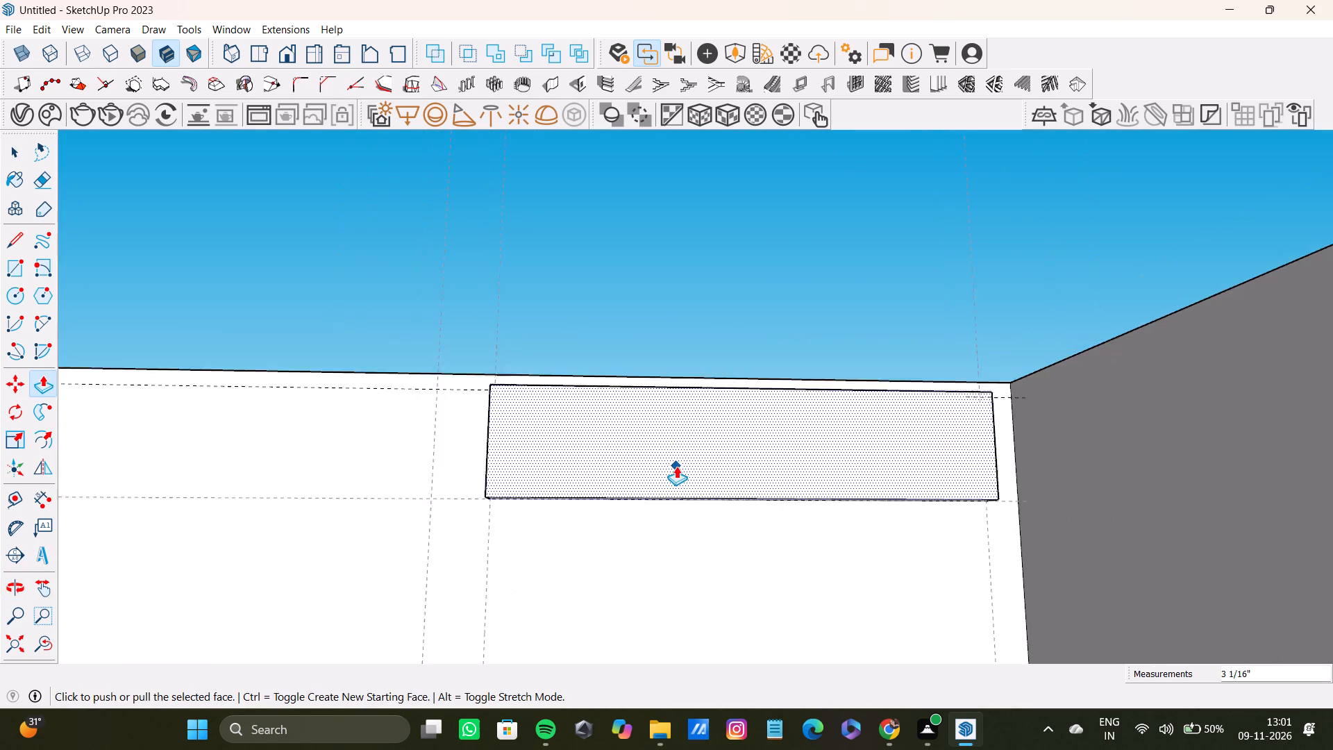
Push/Pull the underside of the projecting panel above the door opening downward about 7 7/16".
scroll(676, 466, down, 6)
shift+middle_drag(677, 456, 687, 271)
scroll(653, 278, up, 11)
middle_drag(597, 337, 627, 310)
key(space)
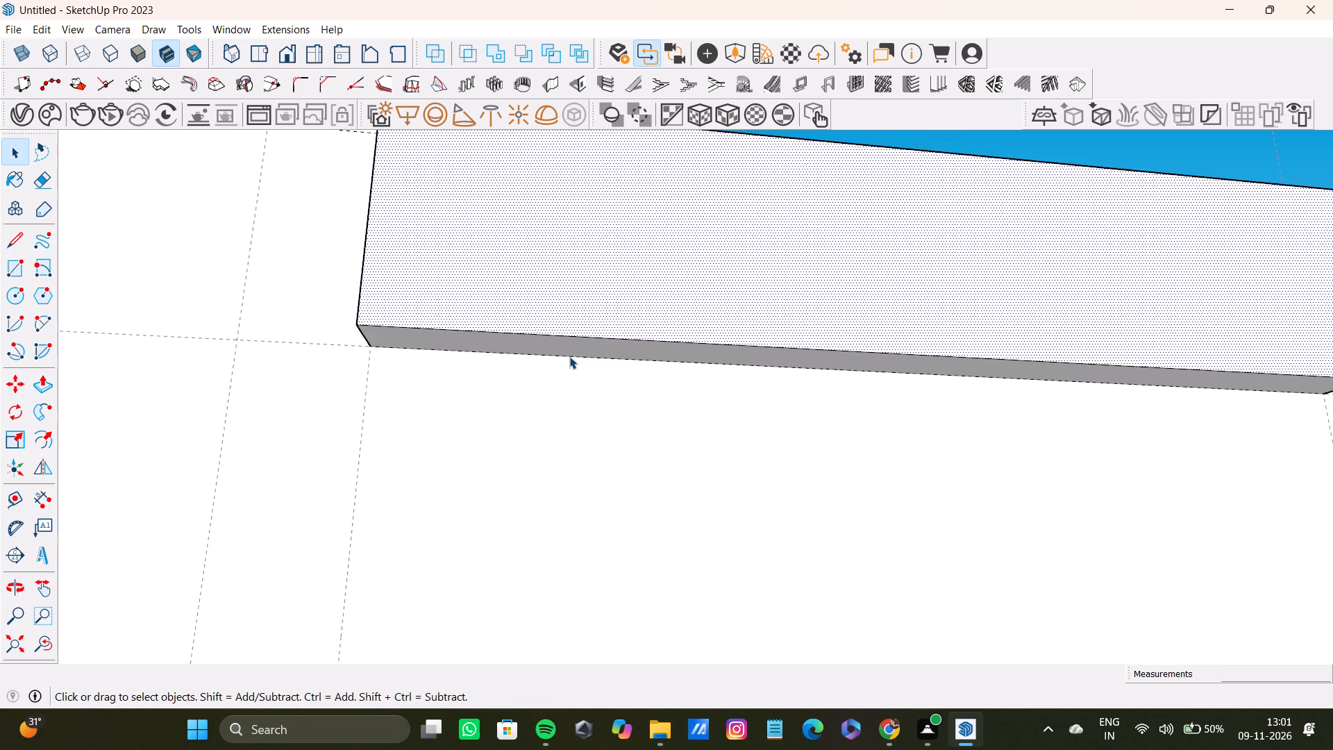
click(580, 349)
key(p)
drag(580, 342, 566, 508)
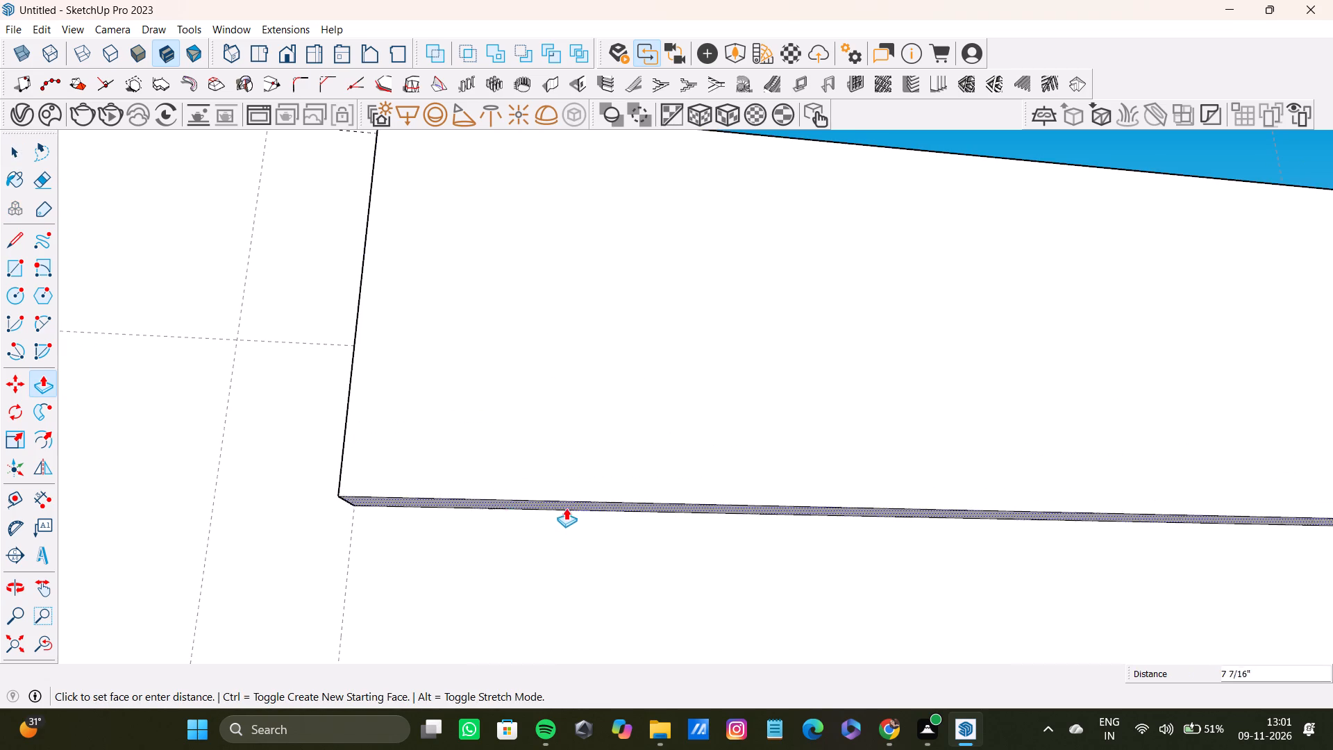
drag(566, 508, 566, 511)
scroll(566, 508, down, 8)
shift+middle_drag(566, 493, 569, 506)
scroll(578, 470, down, 4)
shift+middle_drag(578, 464, 579, 350)
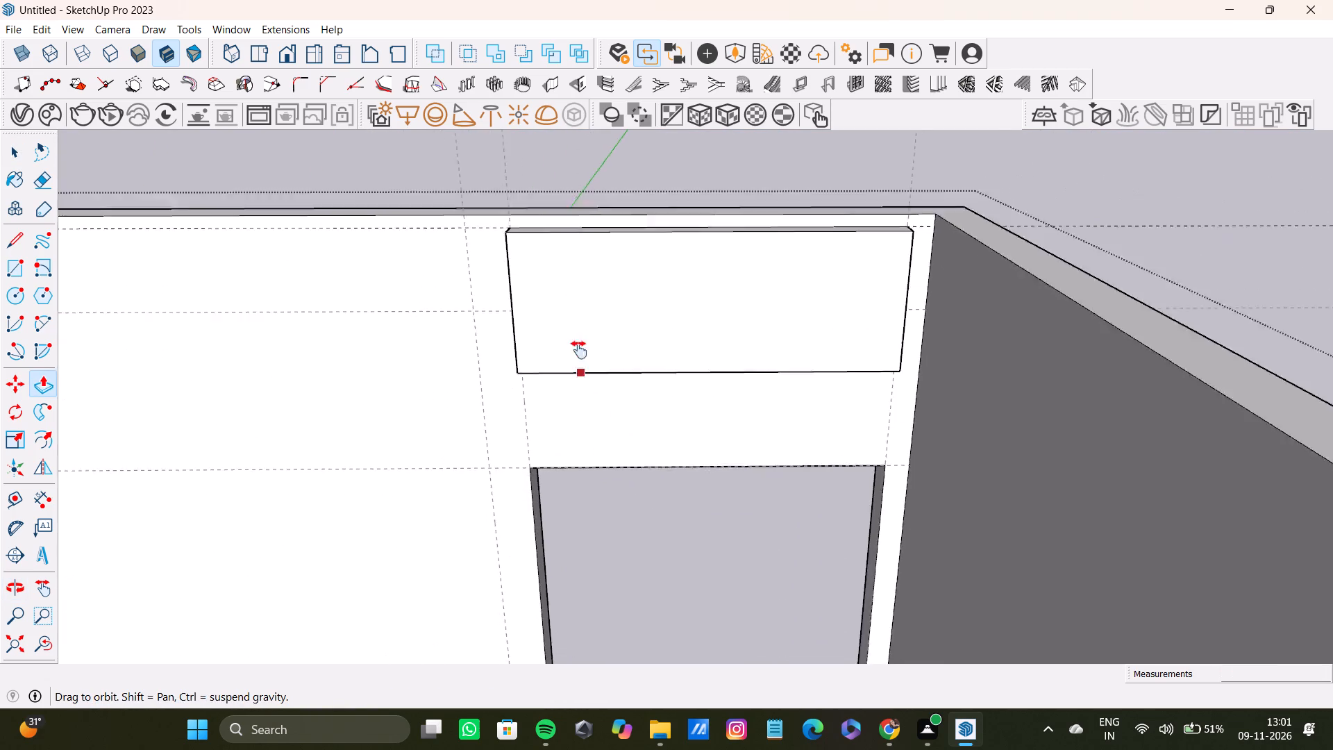
Examine the back wall's door opening and the projecting panel above it from several angles, including the whole room.
shift+middle_drag(579, 350, 563, 337)
scroll(563, 333, down, 8)
shift+middle_drag(563, 332, 721, 435)
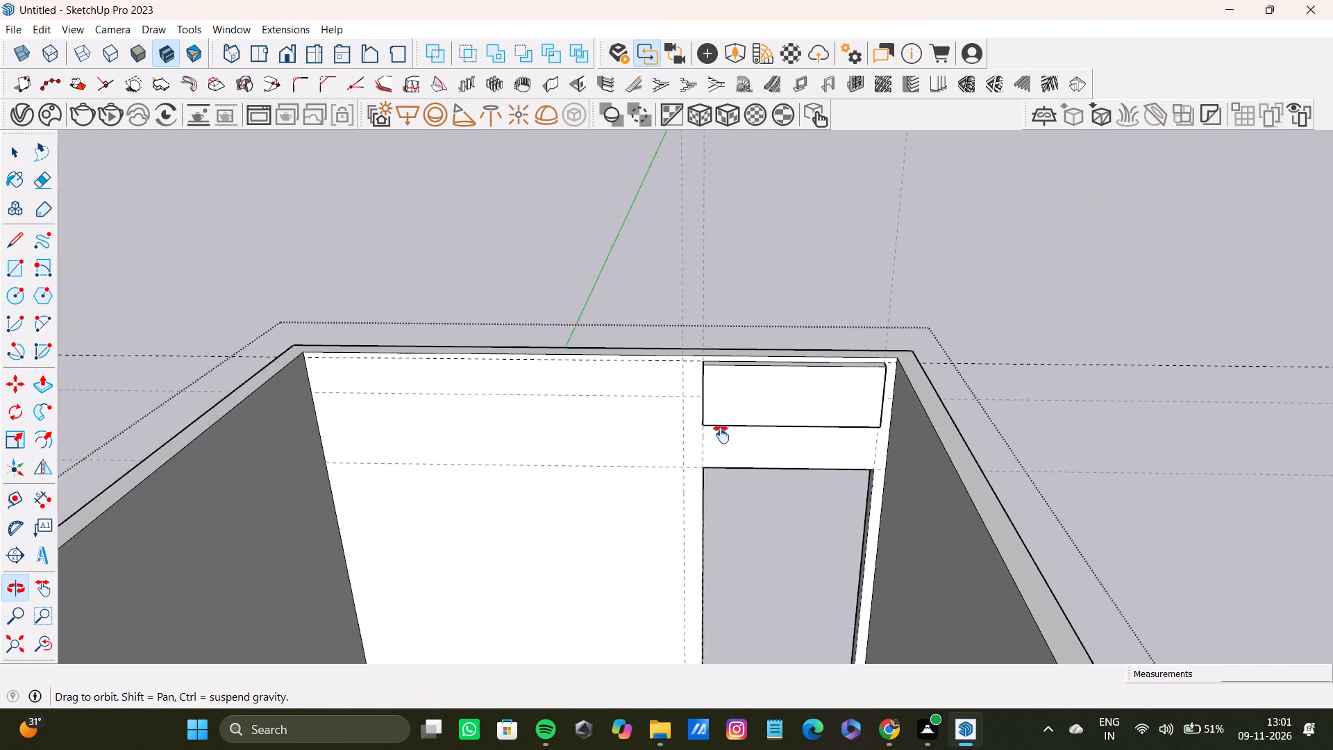
shift+middle_drag(721, 435, 648, 471)
scroll(682, 340, up, 8)
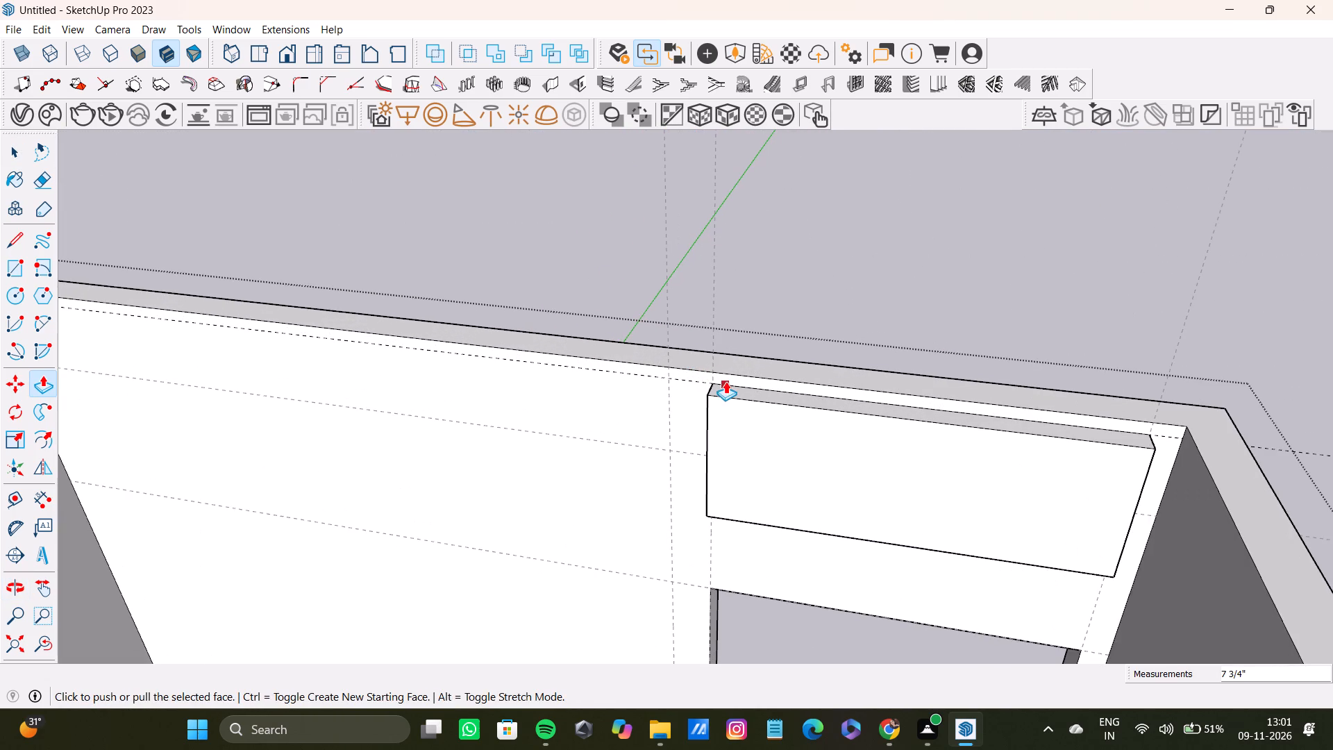
scroll(687, 410, down, 8)
shift+middle_drag(689, 408, 728, 362)
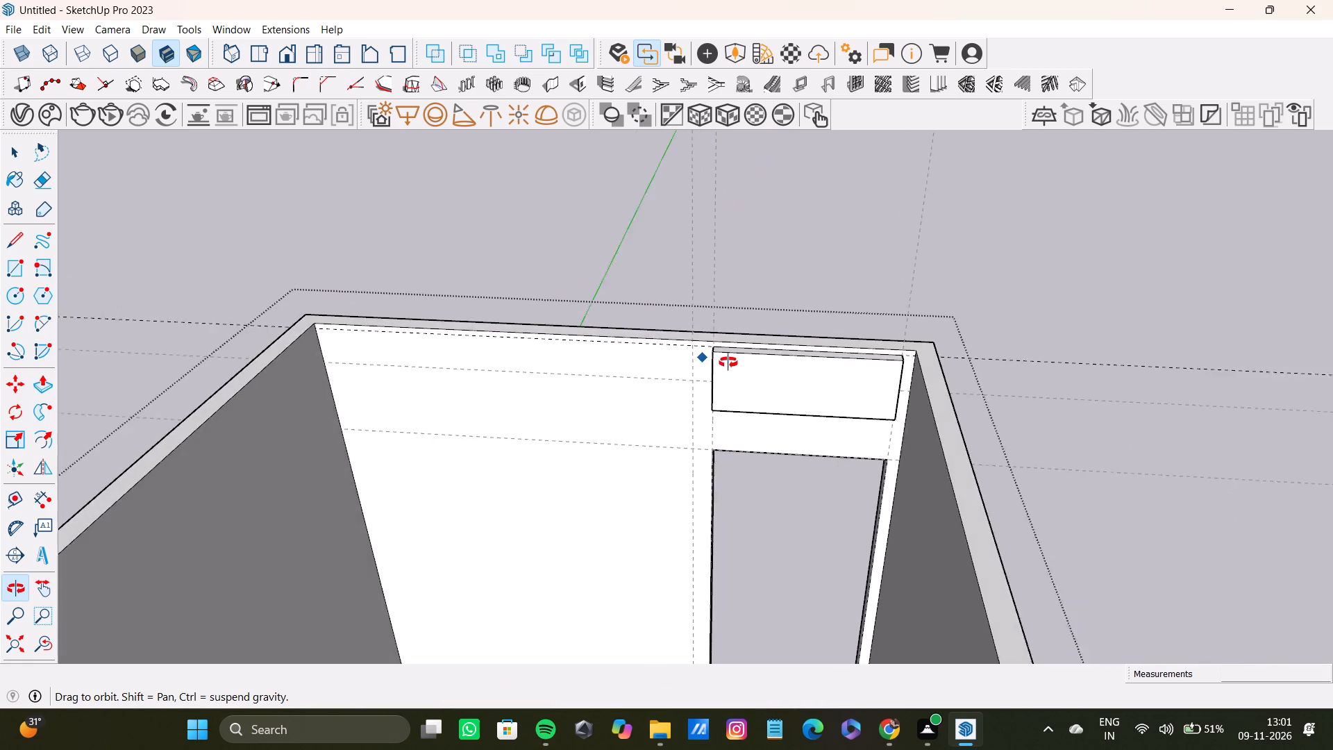
shift+middle_drag(728, 362, 795, 162)
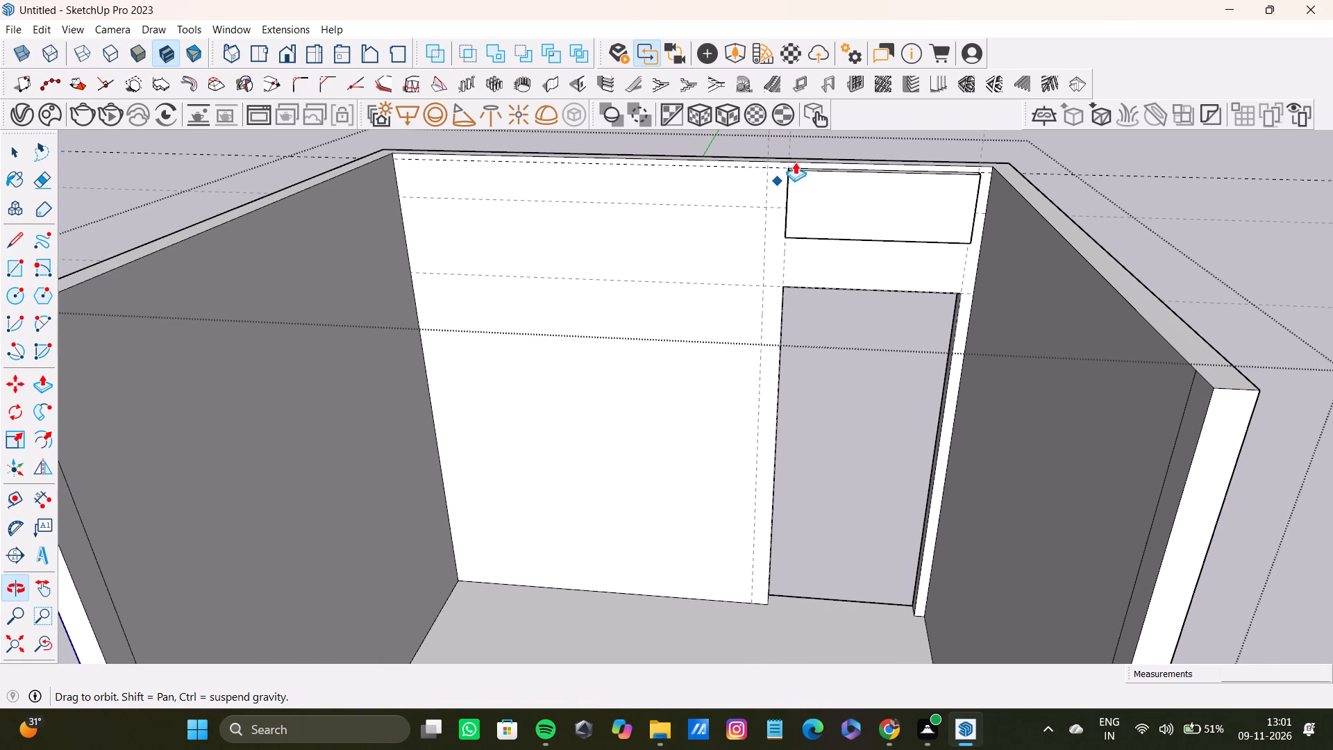
shift+middle_drag(795, 162, 806, 164)
scroll(625, 246, down, 4)
shift+middle_drag(625, 239, 628, 201)
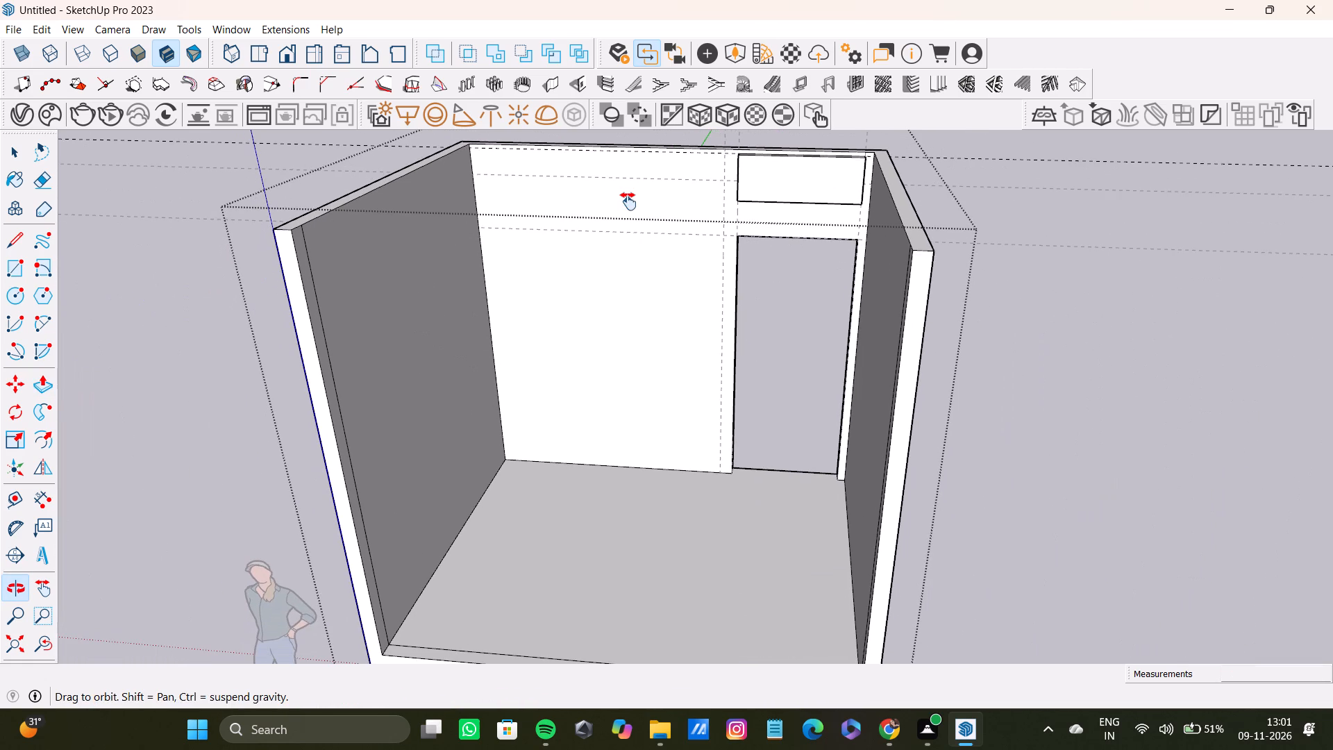
shift+middle_drag(628, 201, 664, 201)
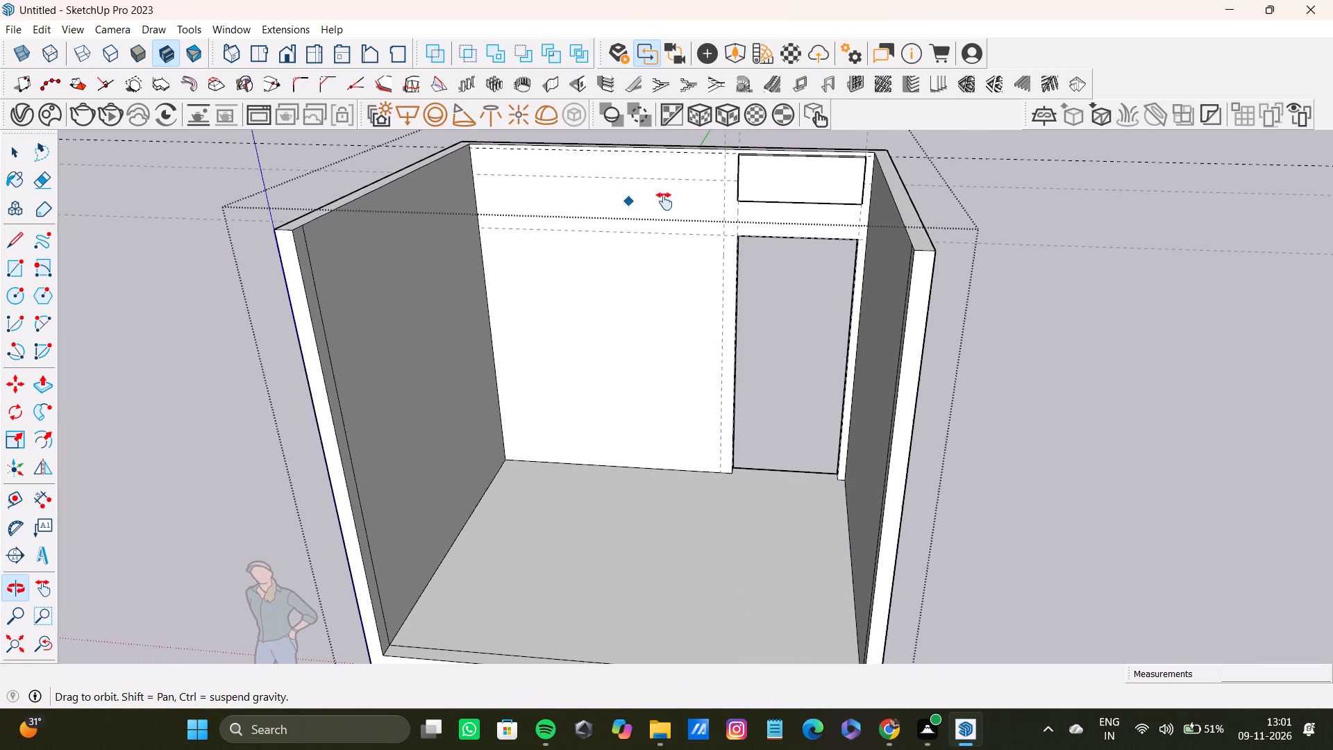
shift+middle_drag(664, 201, 754, 228)
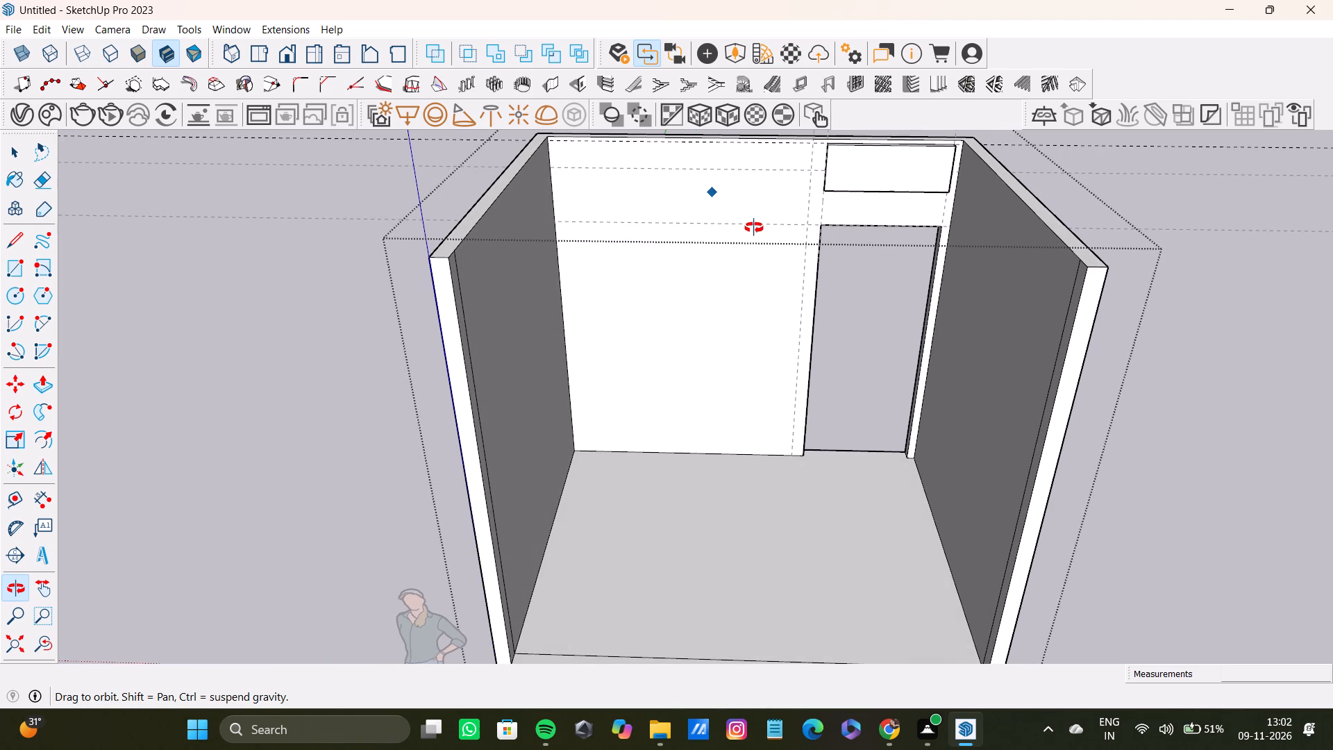
shift+middle_drag(754, 228, 745, 185)
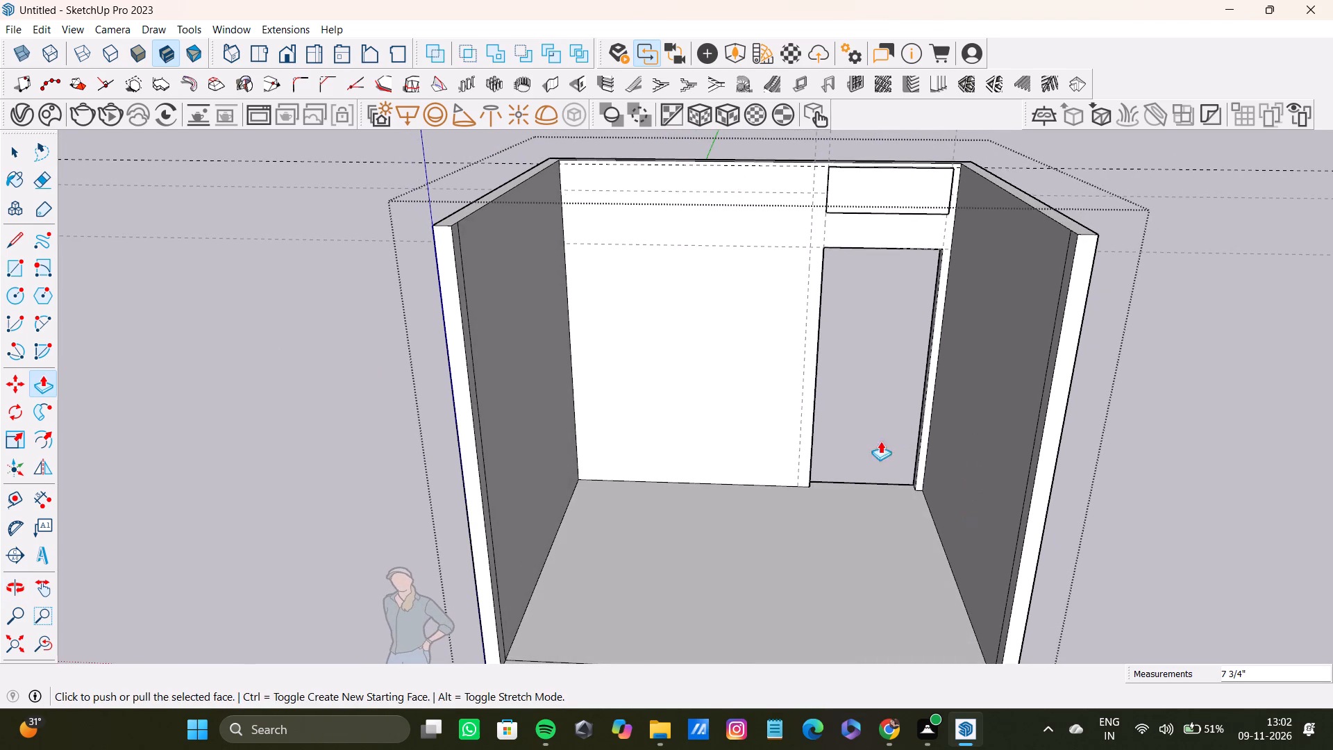
scroll(873, 456, up, 4)
scroll(796, 428, down, 8)
shift+middle_drag(666, 406, 662, 395)
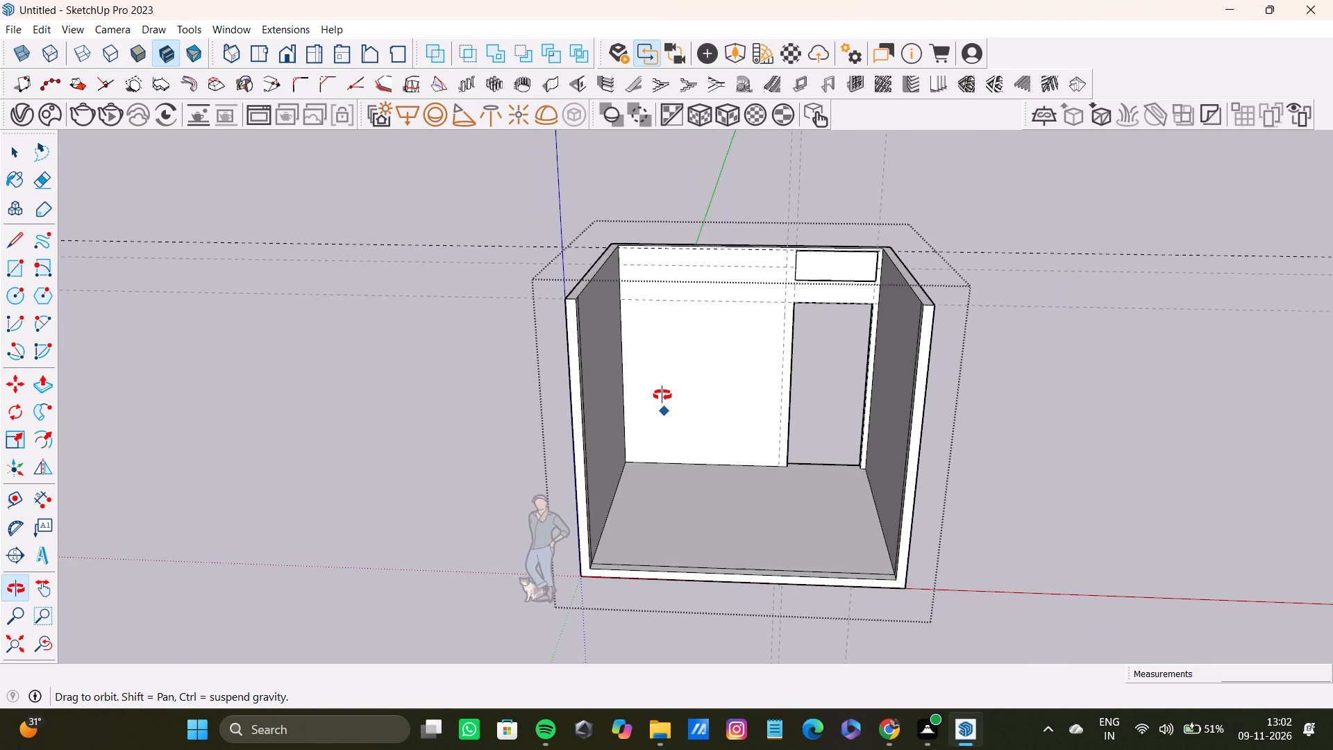
shift+middle_drag(662, 395, 632, 372)
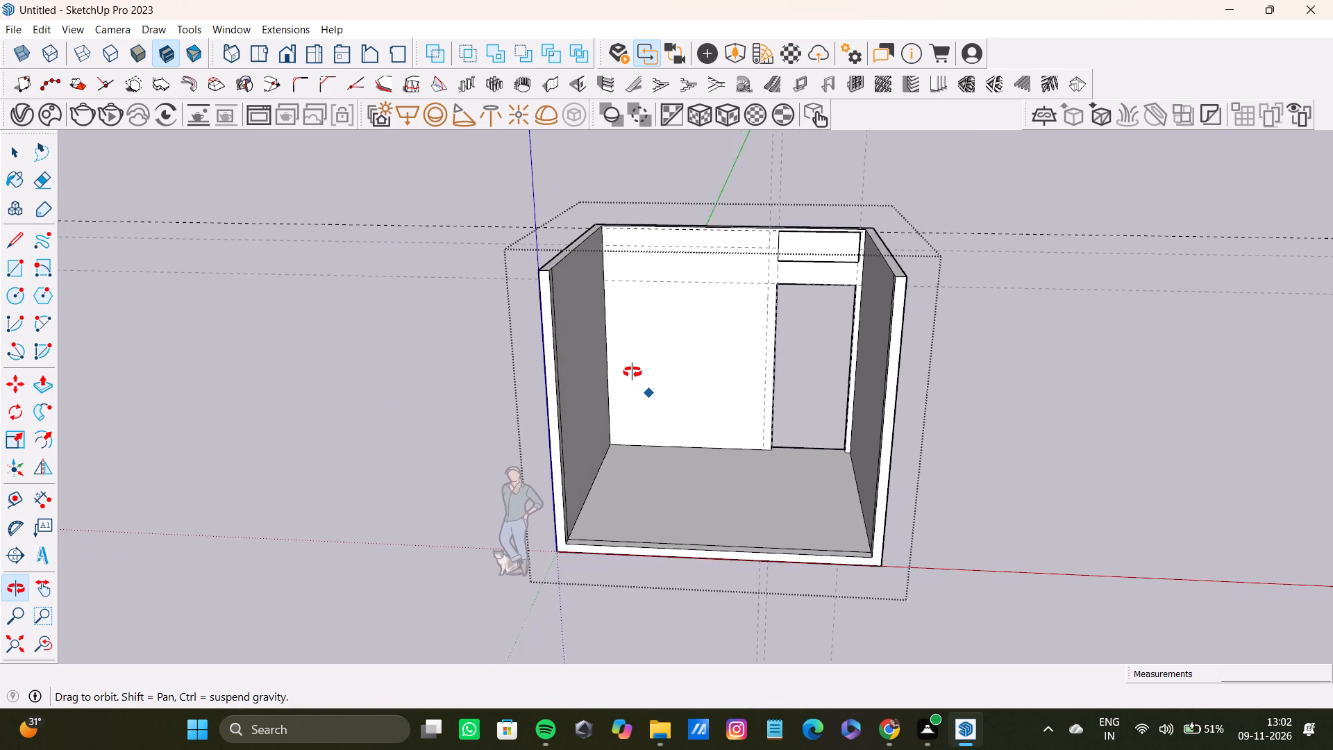
shift+middle_drag(632, 372, 628, 327)
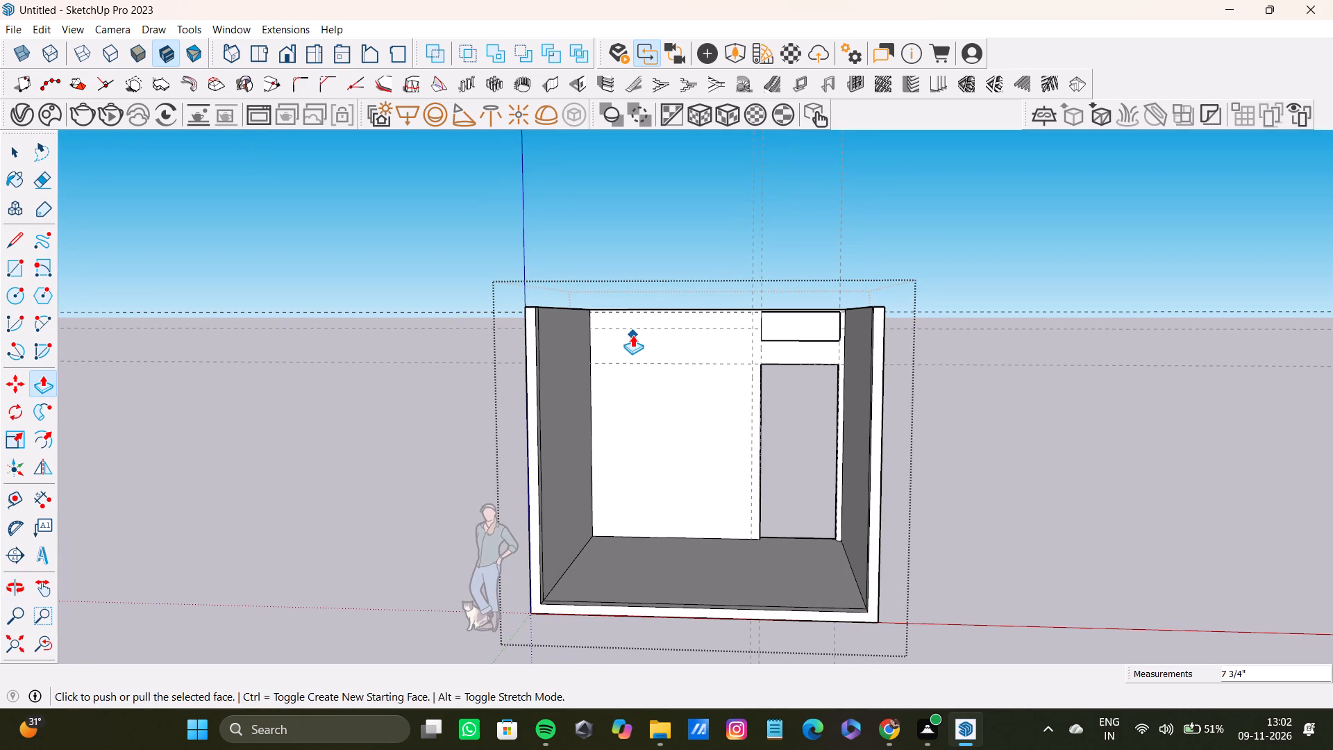
Place a vertical guide on the back wall about 4 5/8" from its corner with the side wall farther from the door.
scroll(602, 335, up, 5)
key(t)
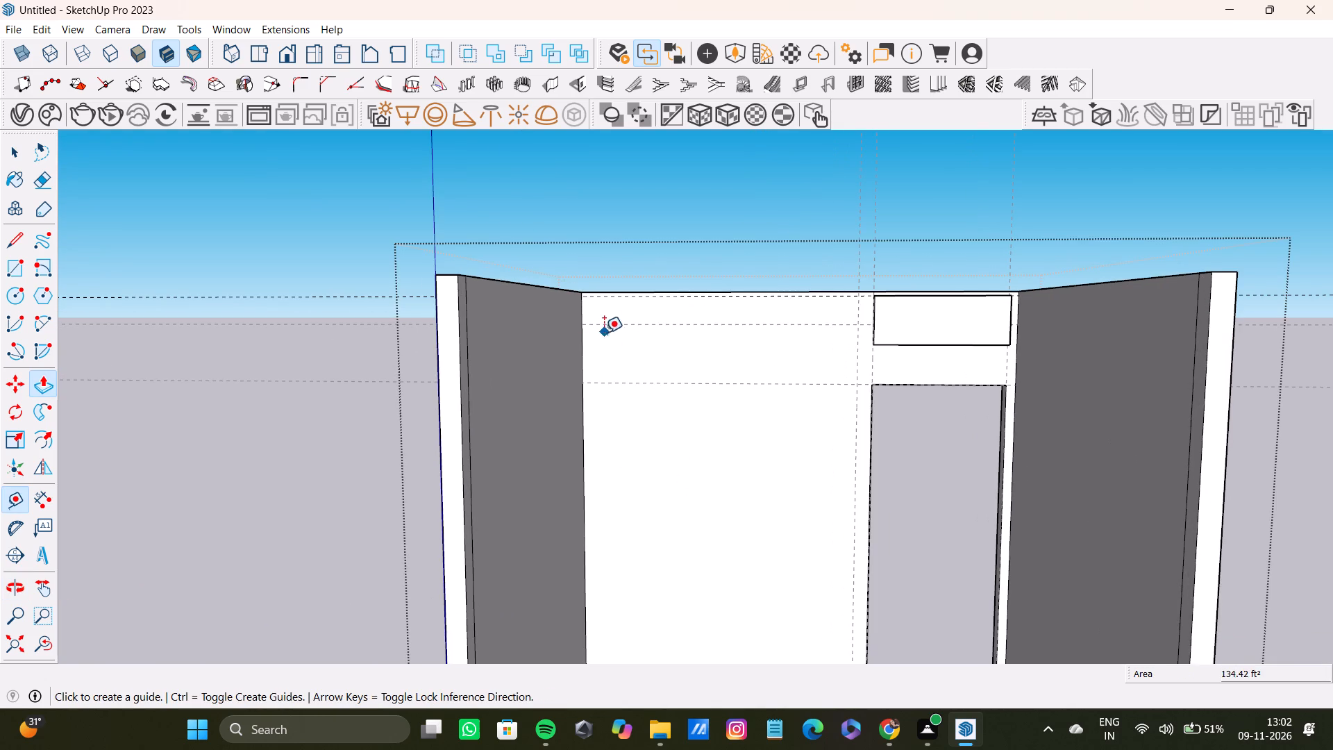
click(587, 380)
key(space)
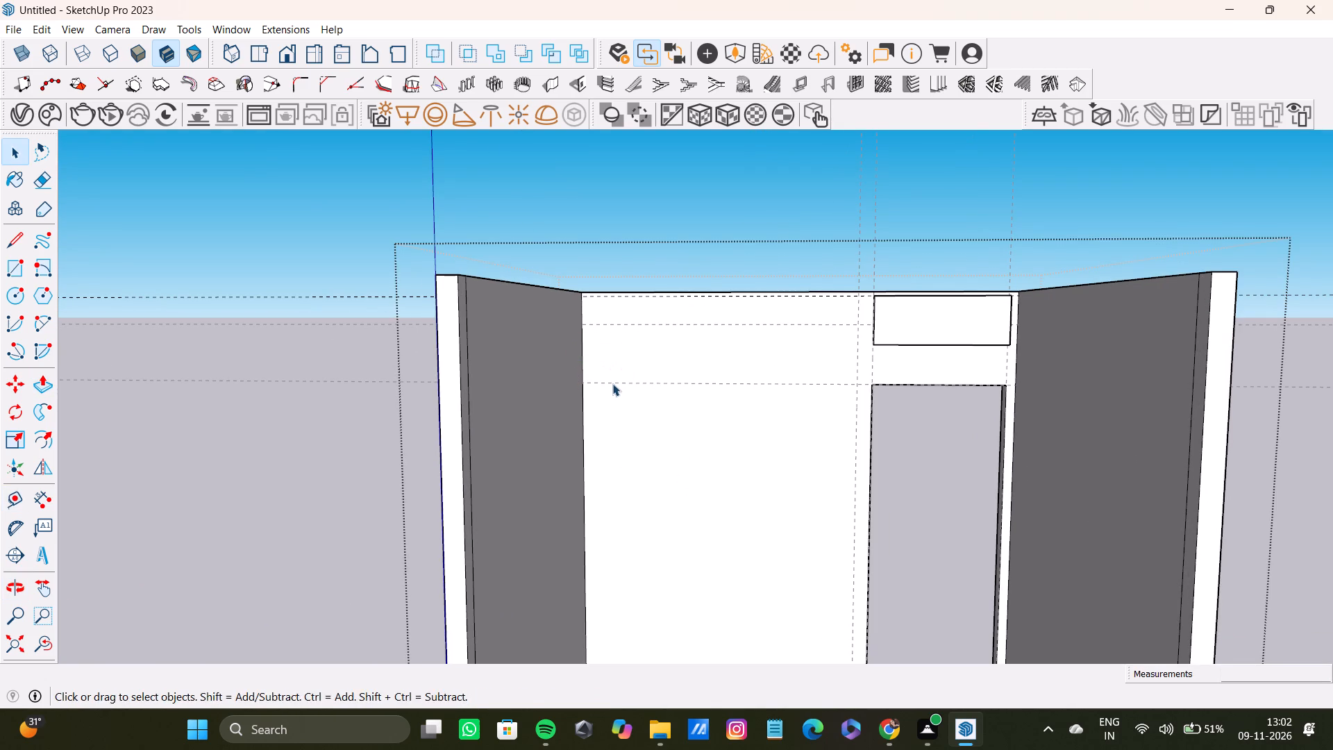
key(t)
drag(585, 415, 593, 415)
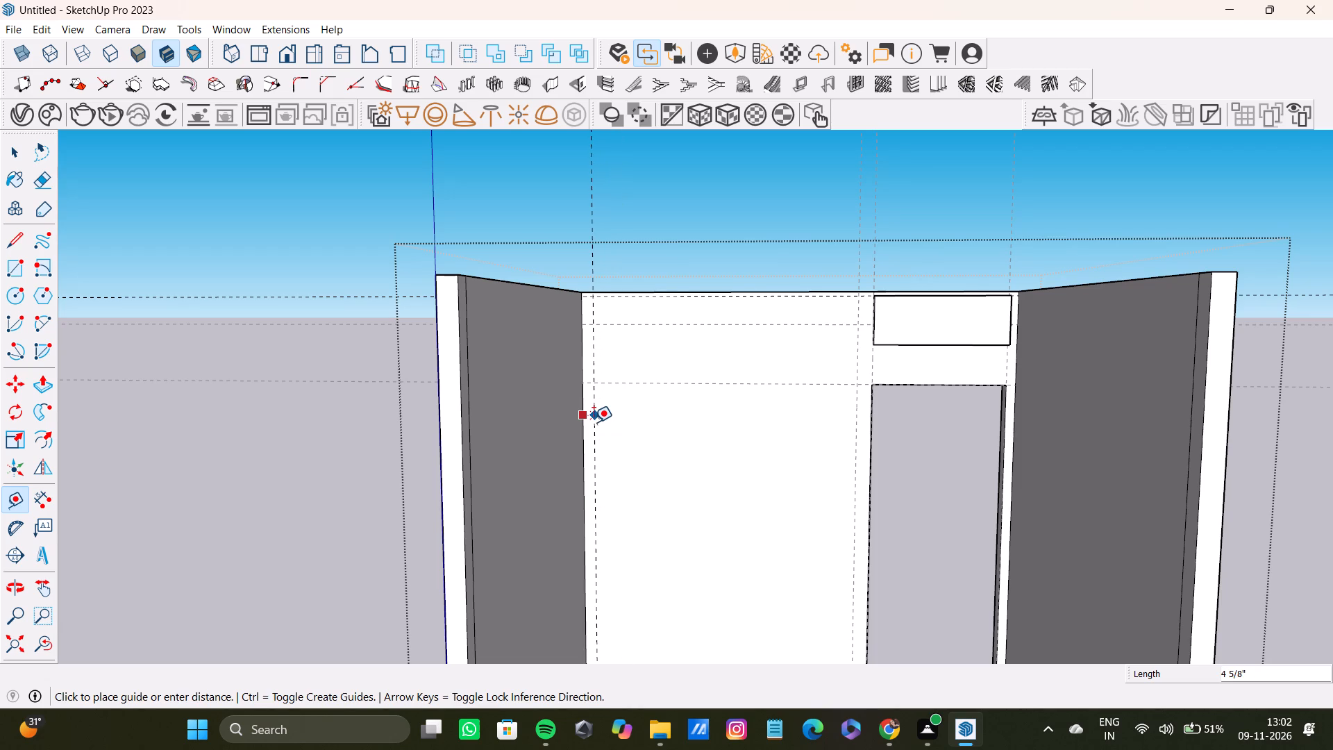
click(594, 422)
click(594, 422)
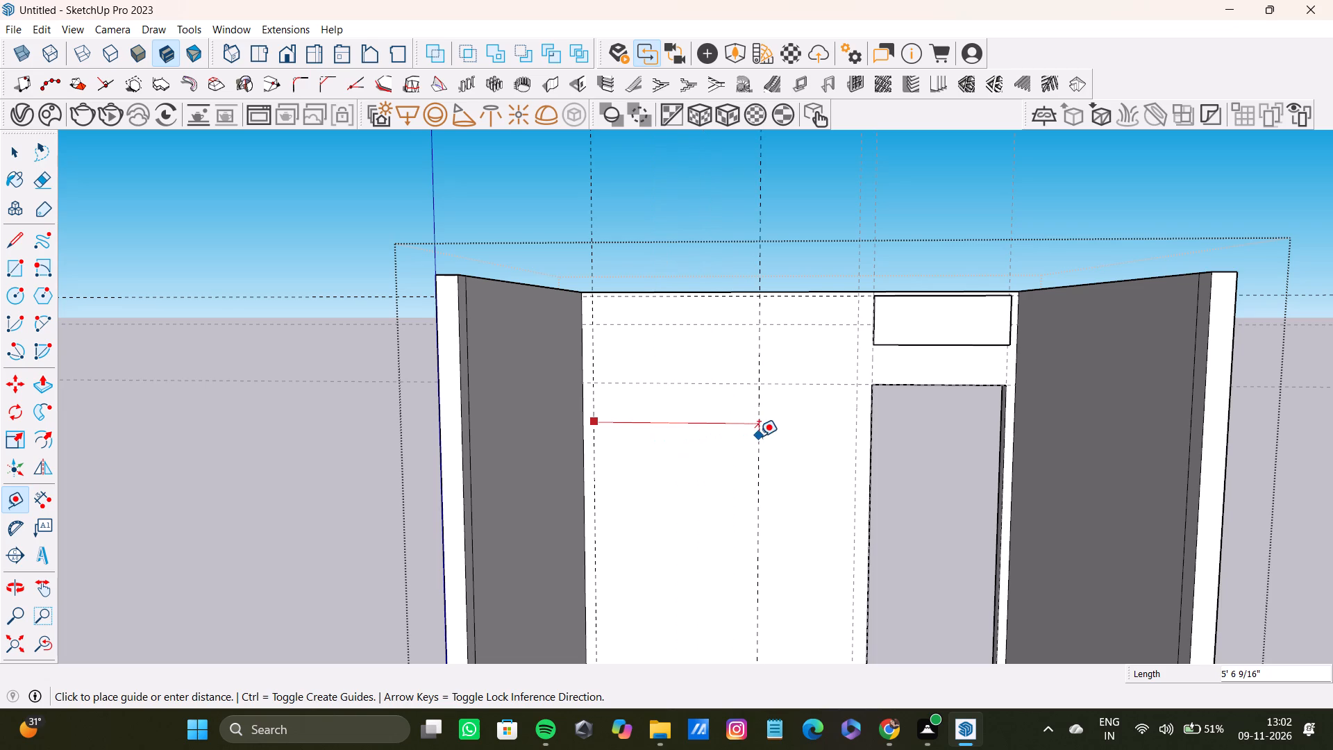
key(space)
Copy the new vertical guide about 8' 9" onto the guide beside the door opening and divide the span with /5.
click(593, 464)
key(m)
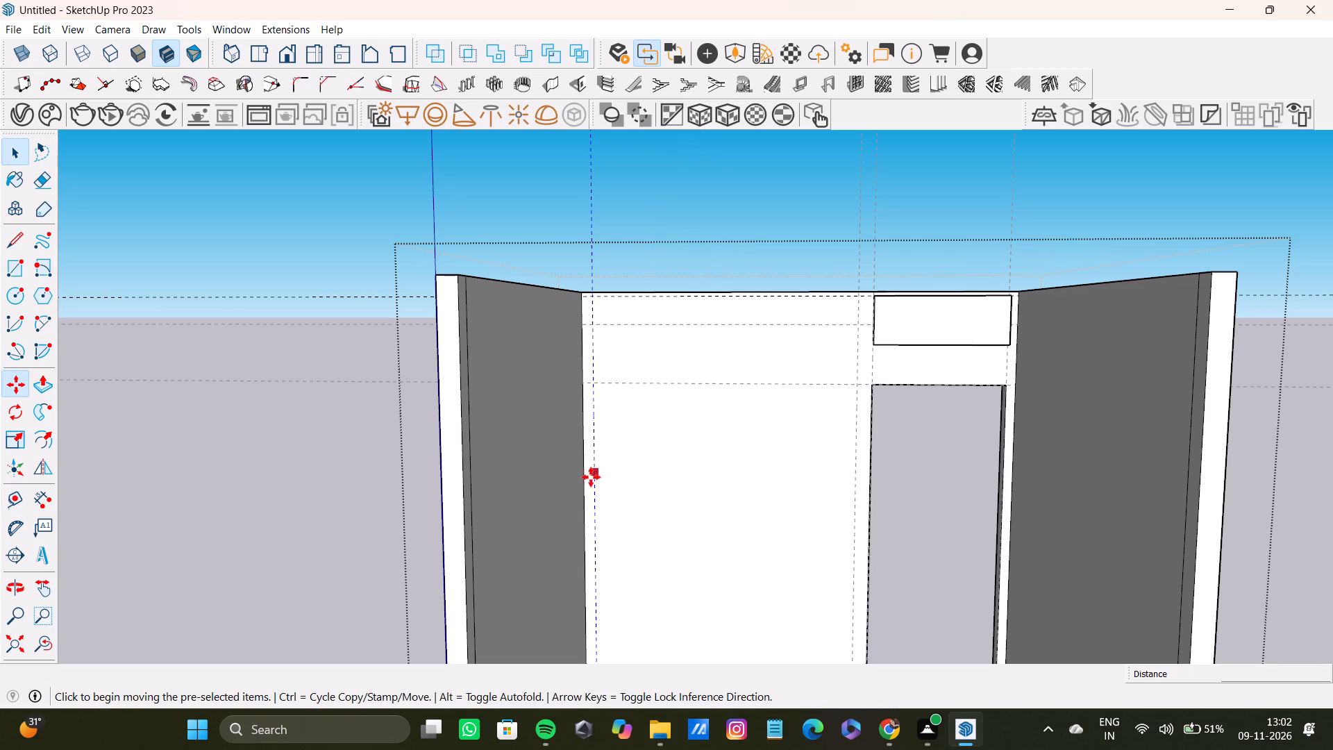
ctrl+click(594, 483)
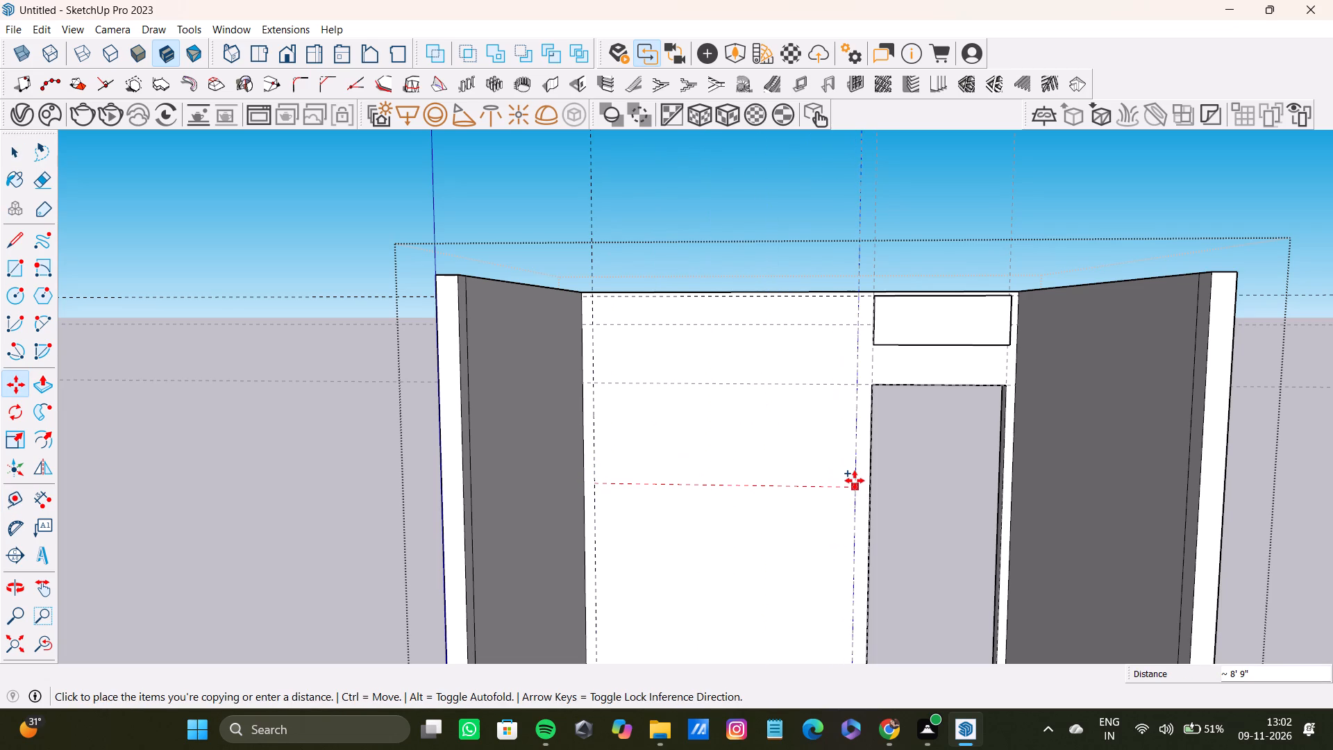
click(855, 481)
key(slash)
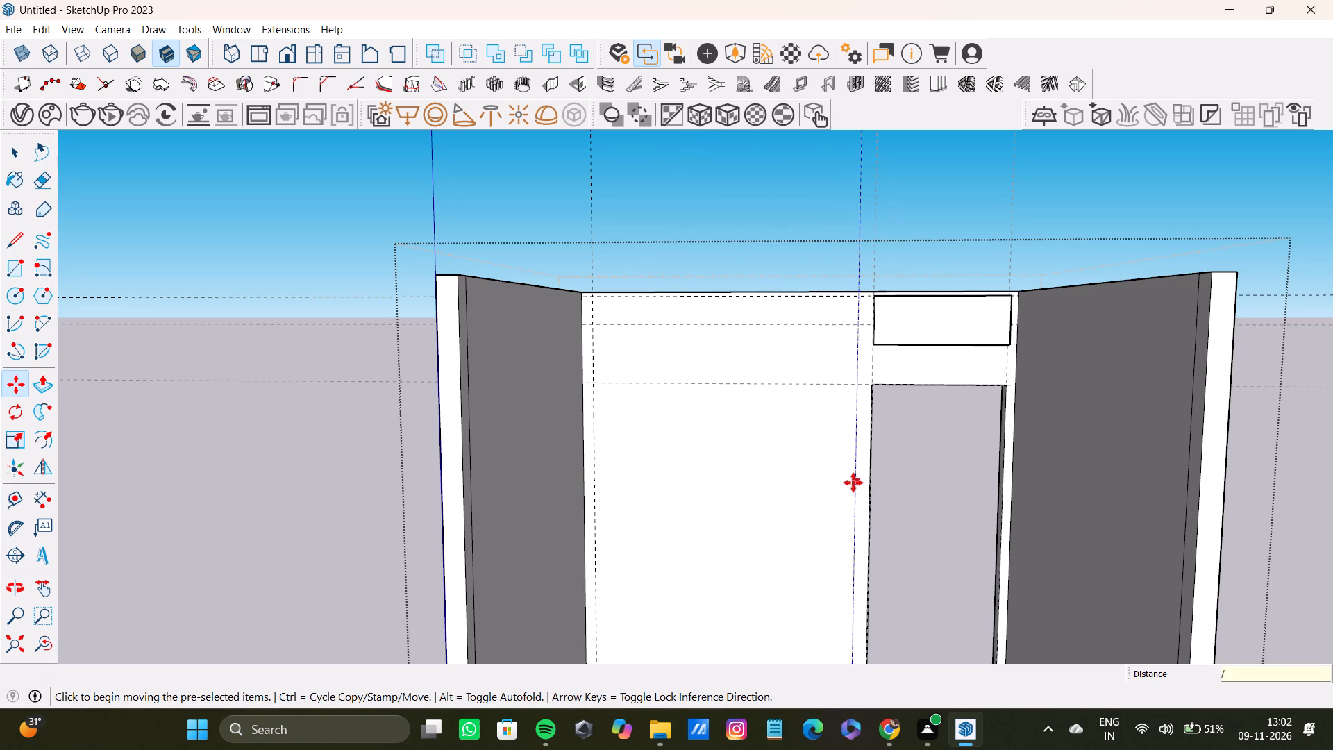
key(4)
key(BackSpace)
key(5)
key(Return)
key(space)
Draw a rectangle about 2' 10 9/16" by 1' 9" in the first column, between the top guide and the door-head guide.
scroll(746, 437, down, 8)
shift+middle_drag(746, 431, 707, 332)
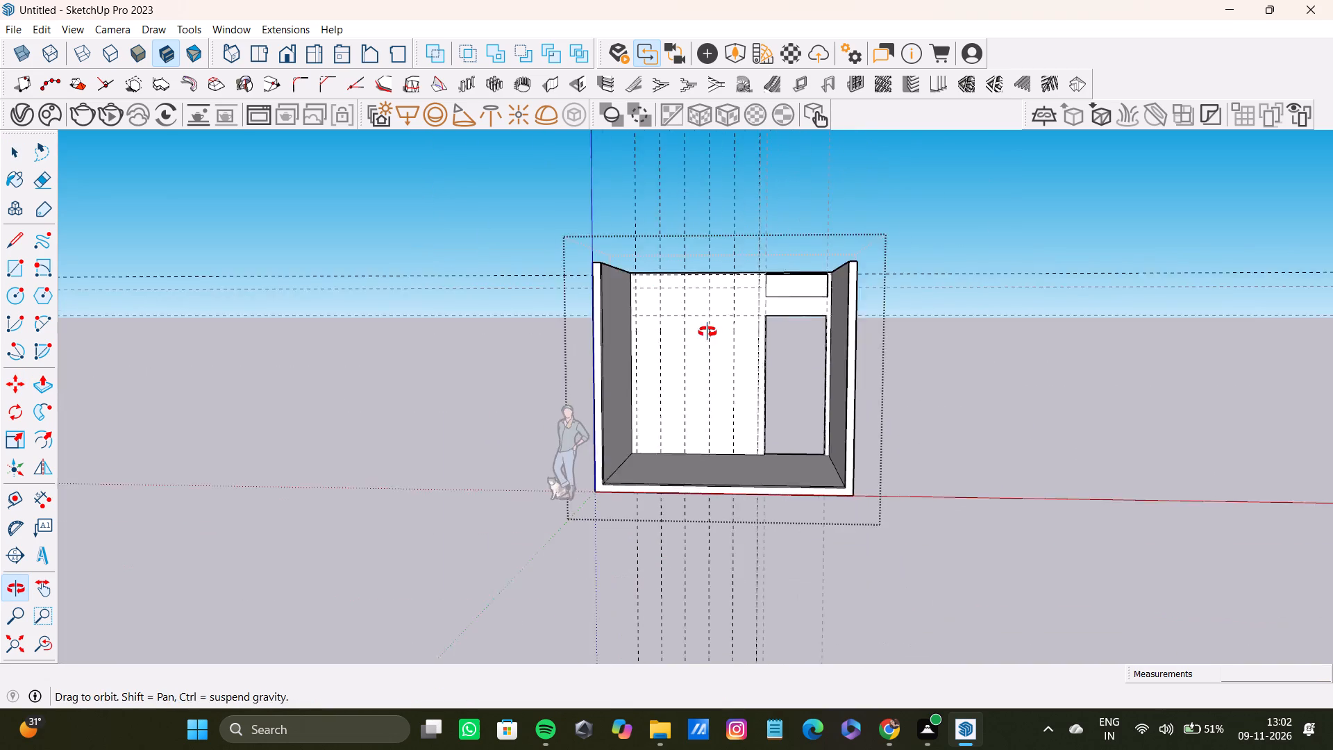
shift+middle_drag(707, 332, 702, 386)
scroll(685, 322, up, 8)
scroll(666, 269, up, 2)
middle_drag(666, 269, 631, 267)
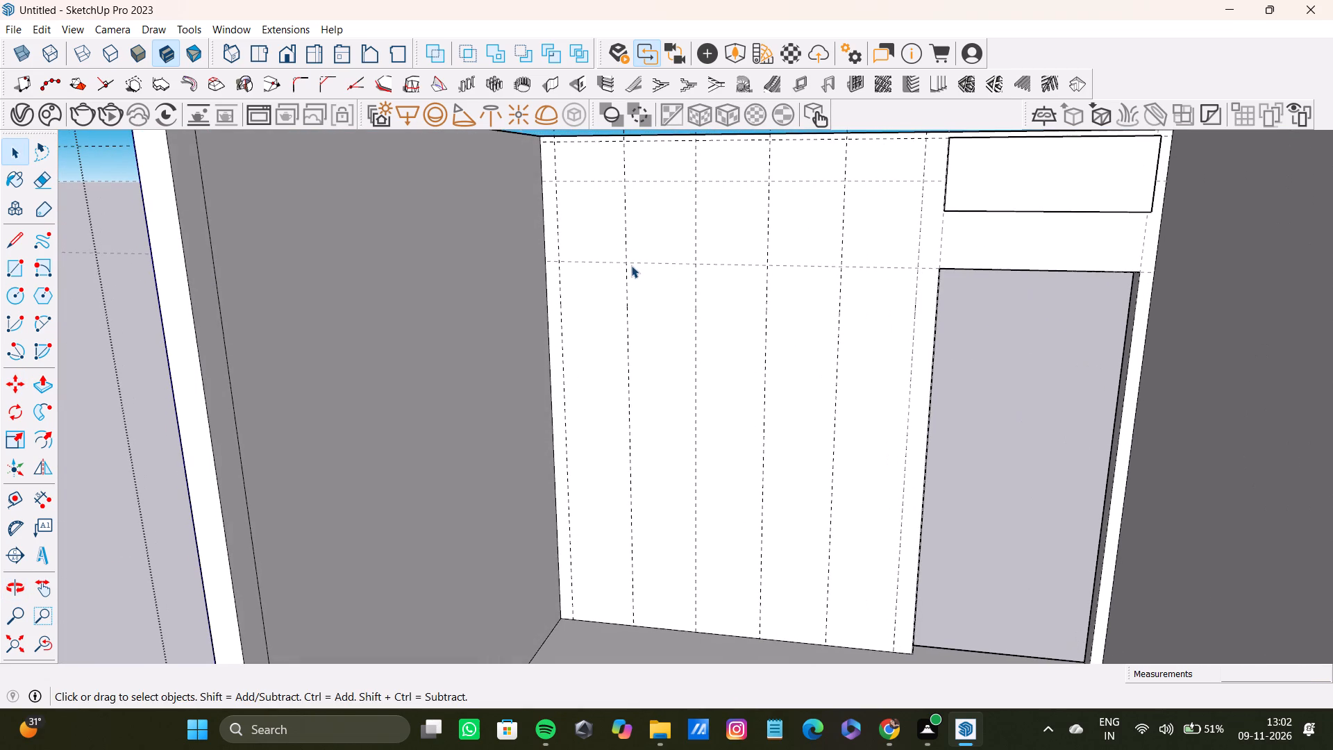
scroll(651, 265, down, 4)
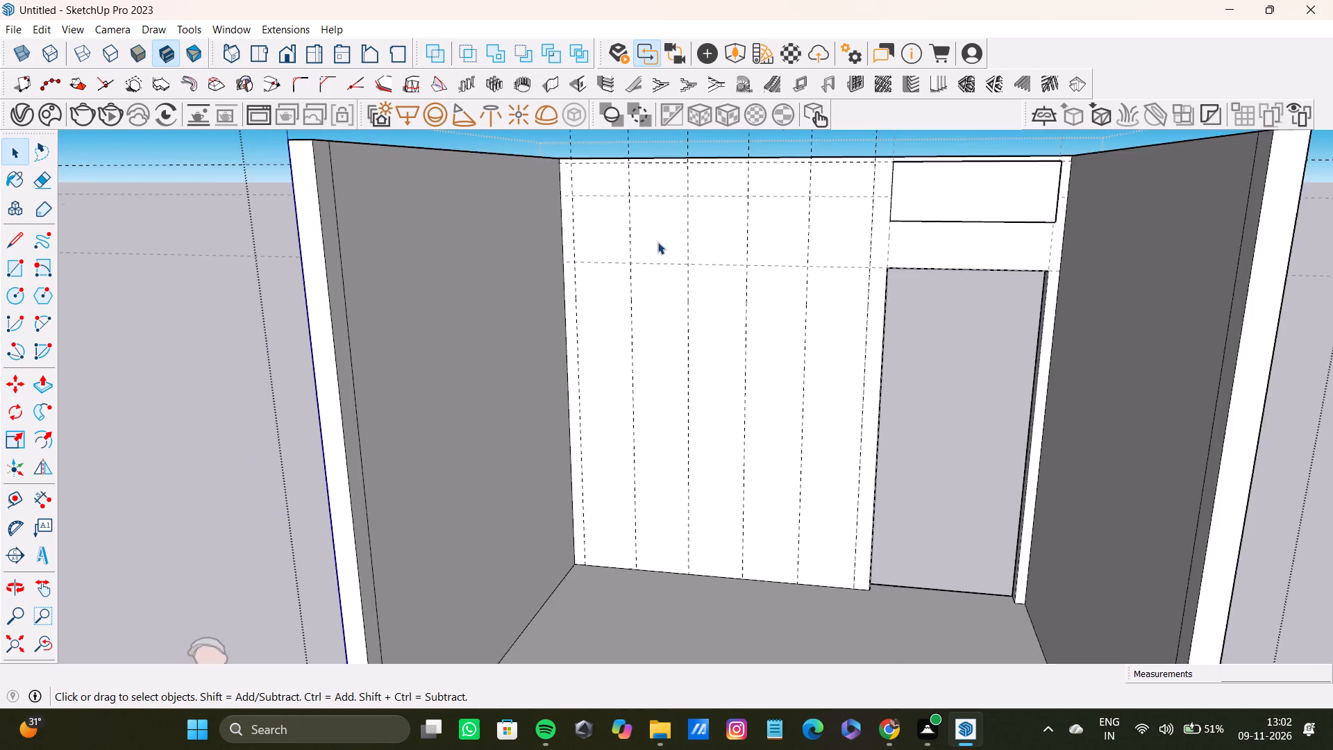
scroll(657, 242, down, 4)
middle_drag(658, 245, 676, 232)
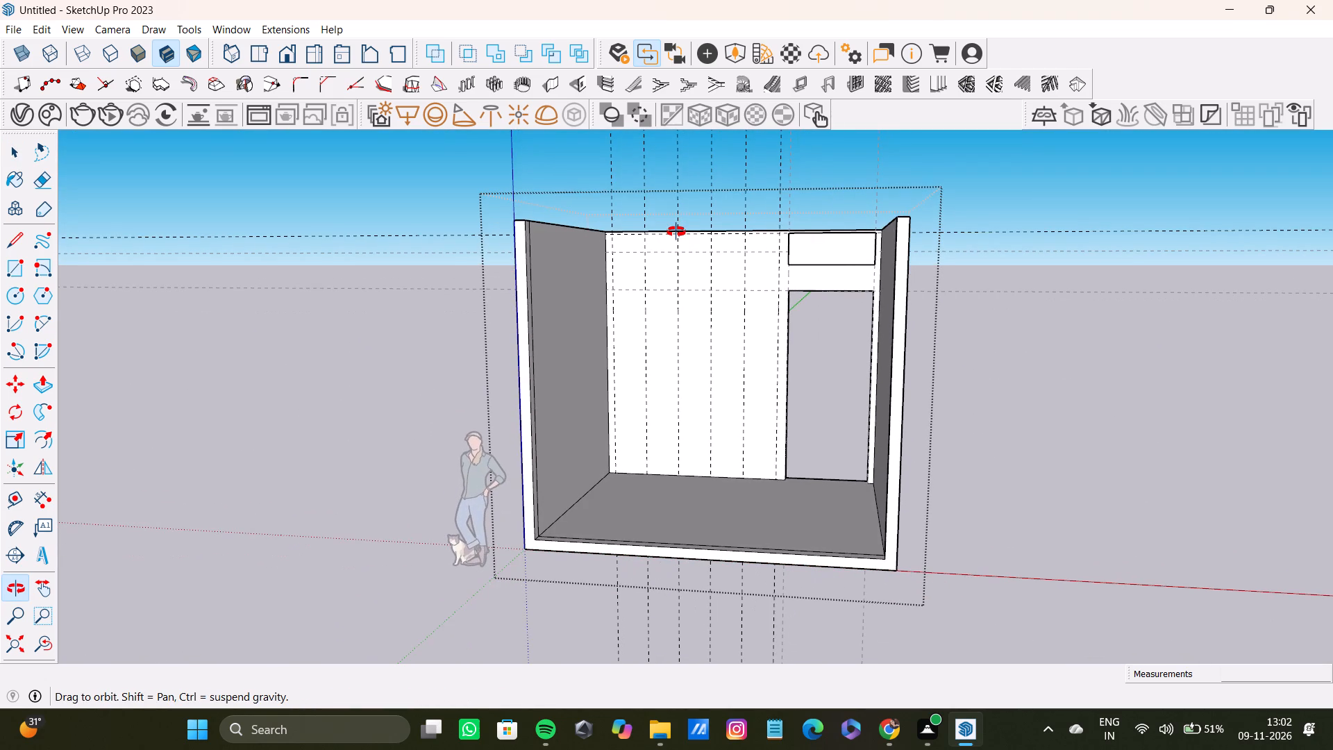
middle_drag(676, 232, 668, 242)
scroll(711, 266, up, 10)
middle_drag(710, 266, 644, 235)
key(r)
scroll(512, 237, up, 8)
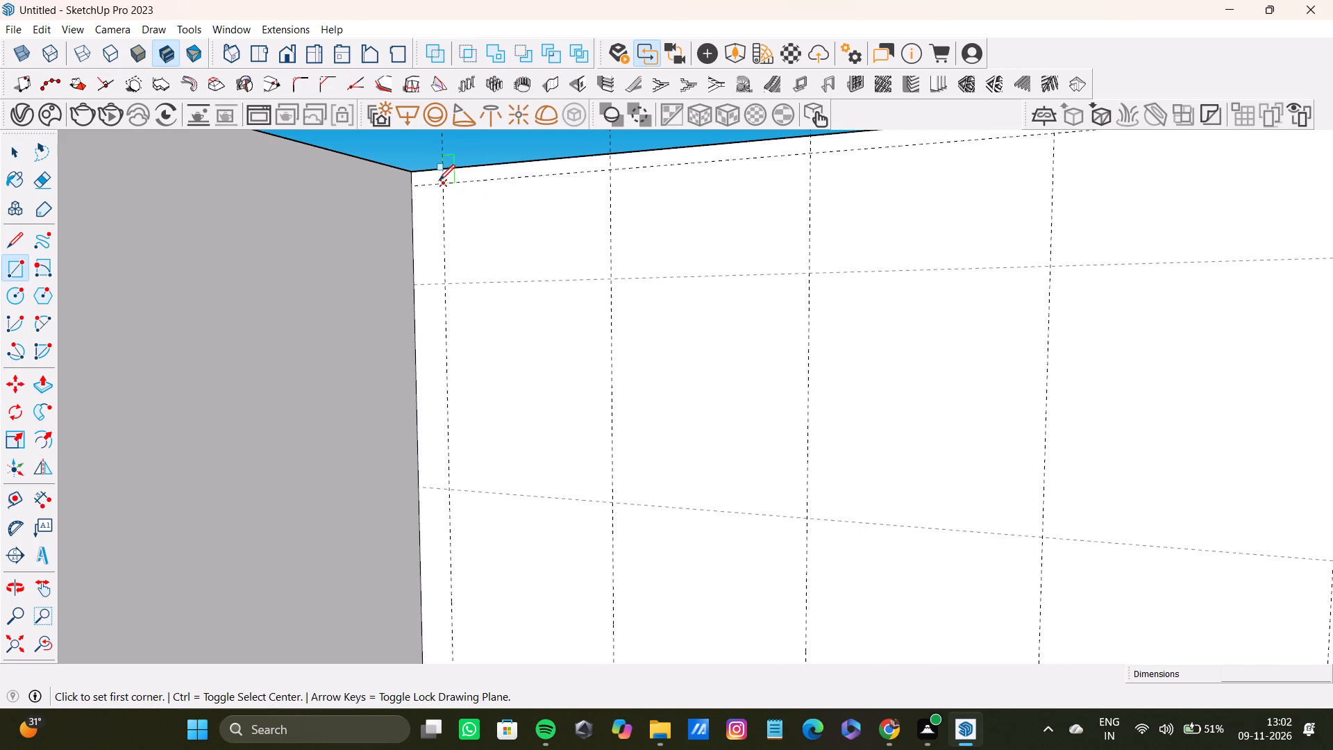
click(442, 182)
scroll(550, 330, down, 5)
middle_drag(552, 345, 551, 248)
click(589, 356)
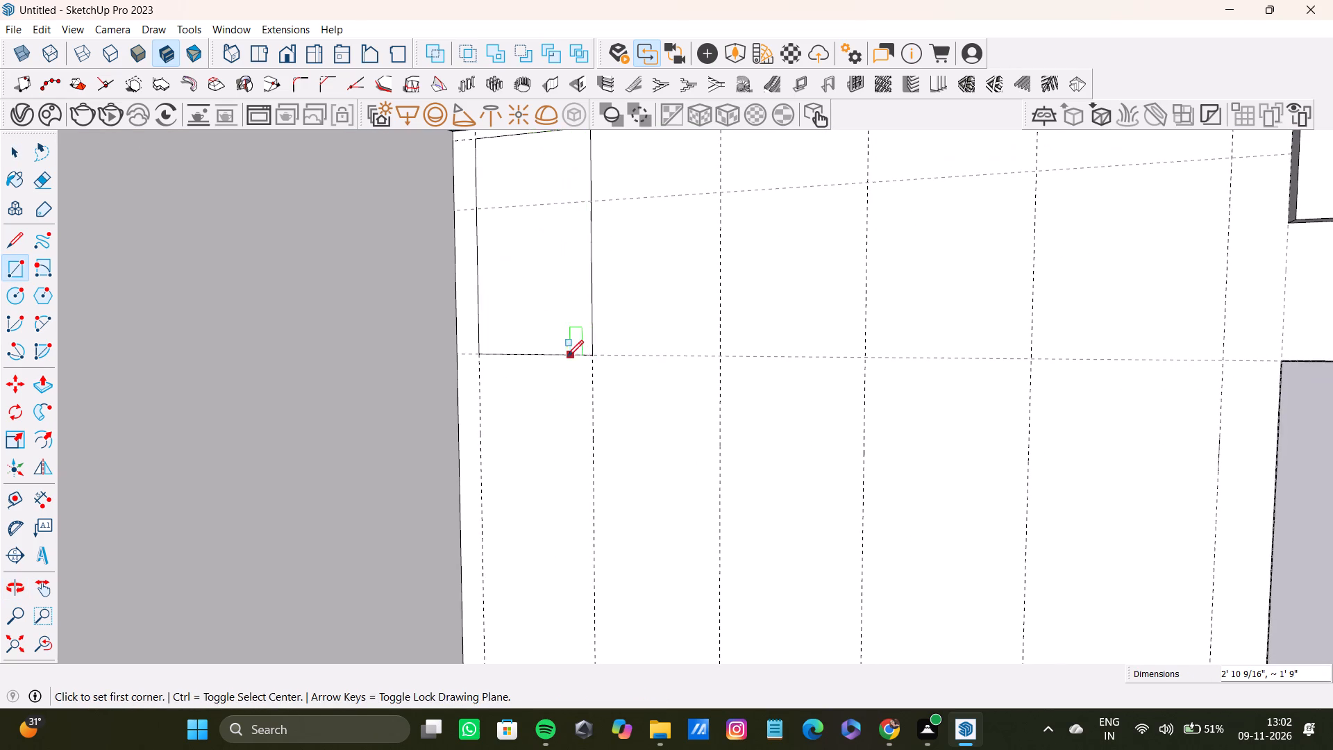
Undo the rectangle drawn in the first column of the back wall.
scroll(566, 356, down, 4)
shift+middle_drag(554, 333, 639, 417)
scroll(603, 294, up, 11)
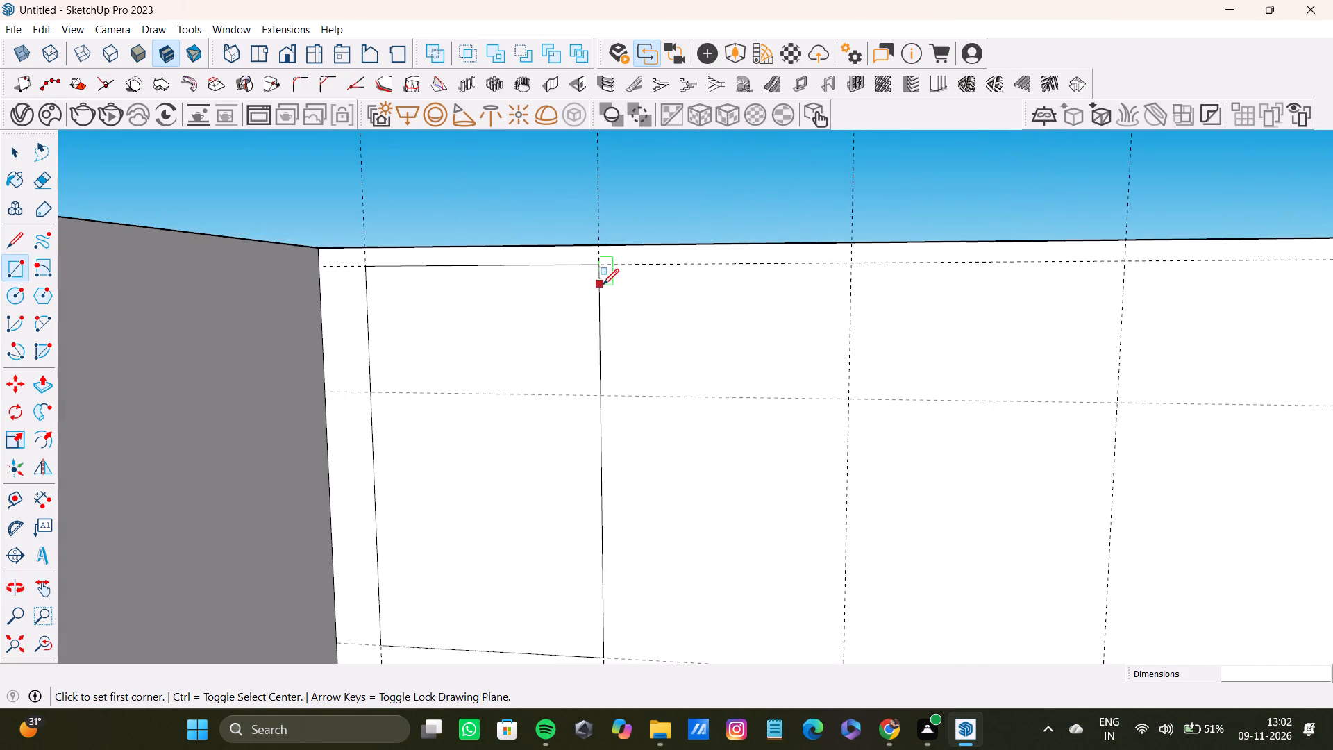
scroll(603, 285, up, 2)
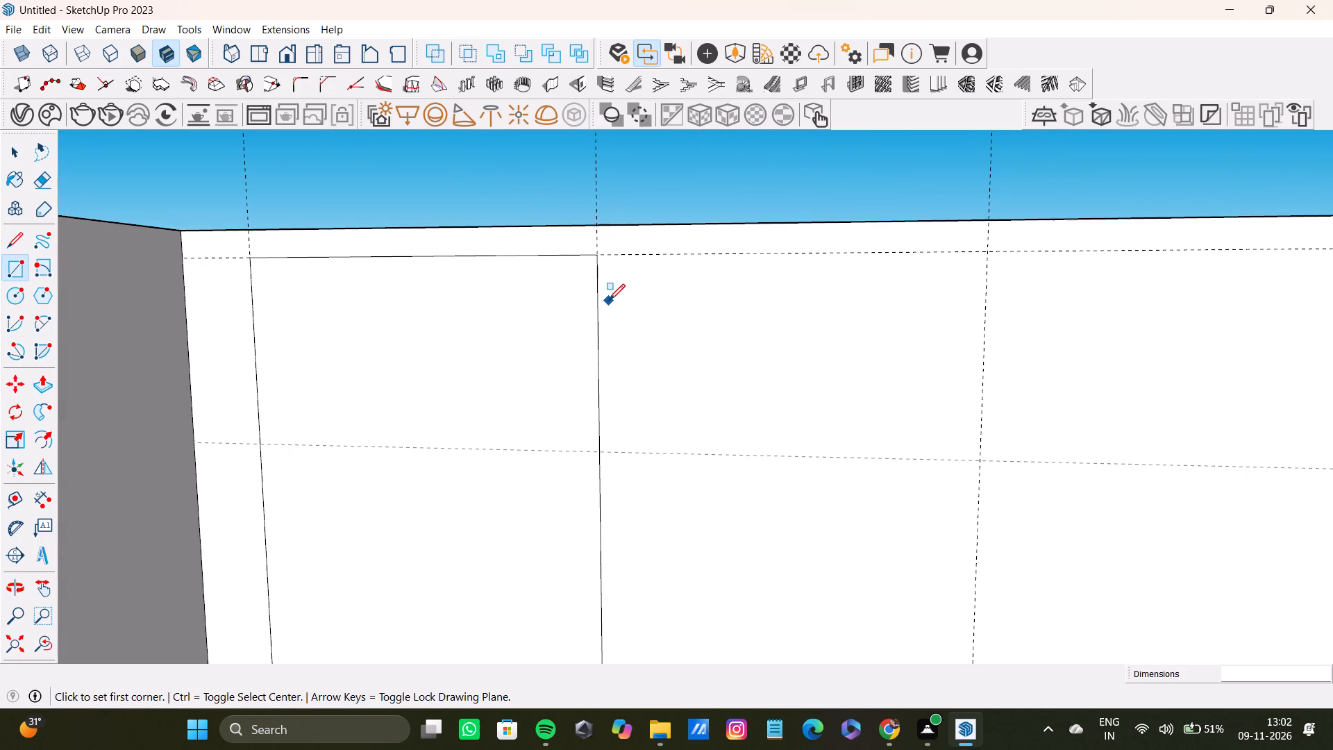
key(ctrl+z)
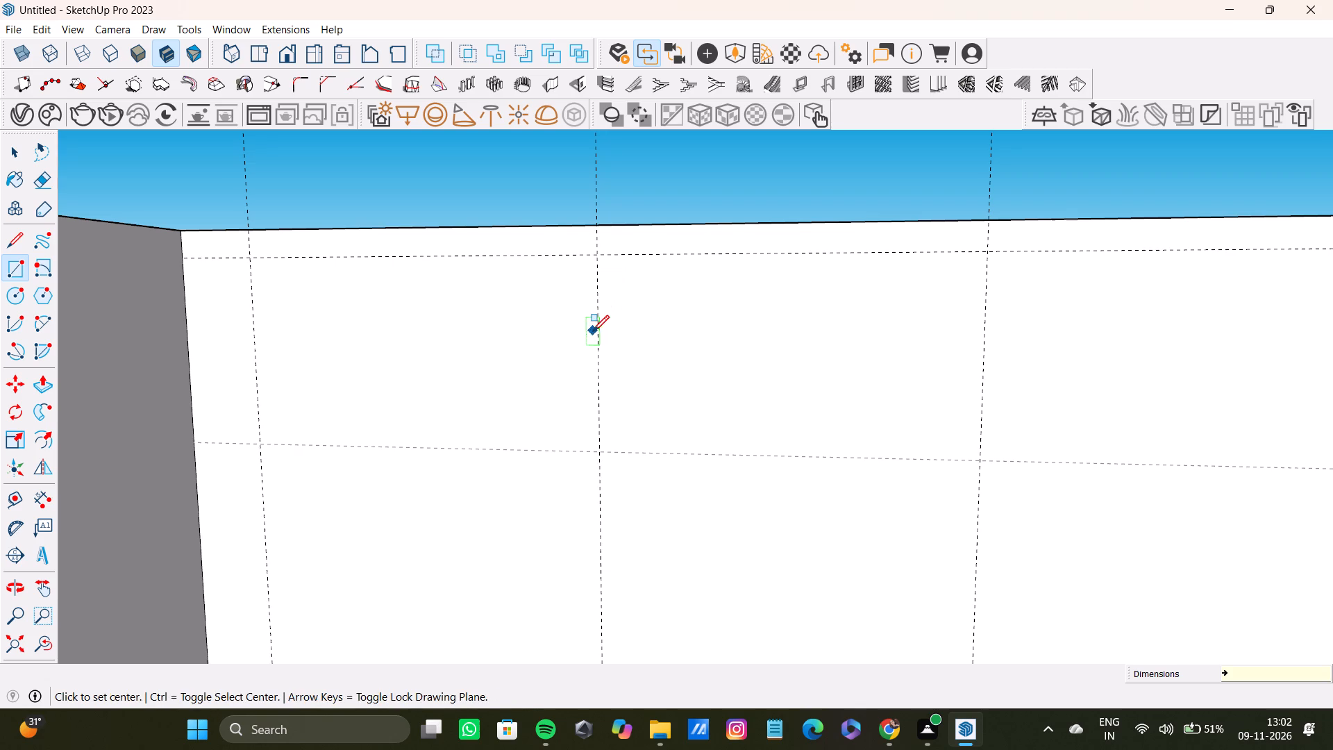
Offset a guide 0.5" toward the door from each of the first two inner vertical division guides.
key(t)
drag(601, 364, 612, 364)
text(0.)
key(5)
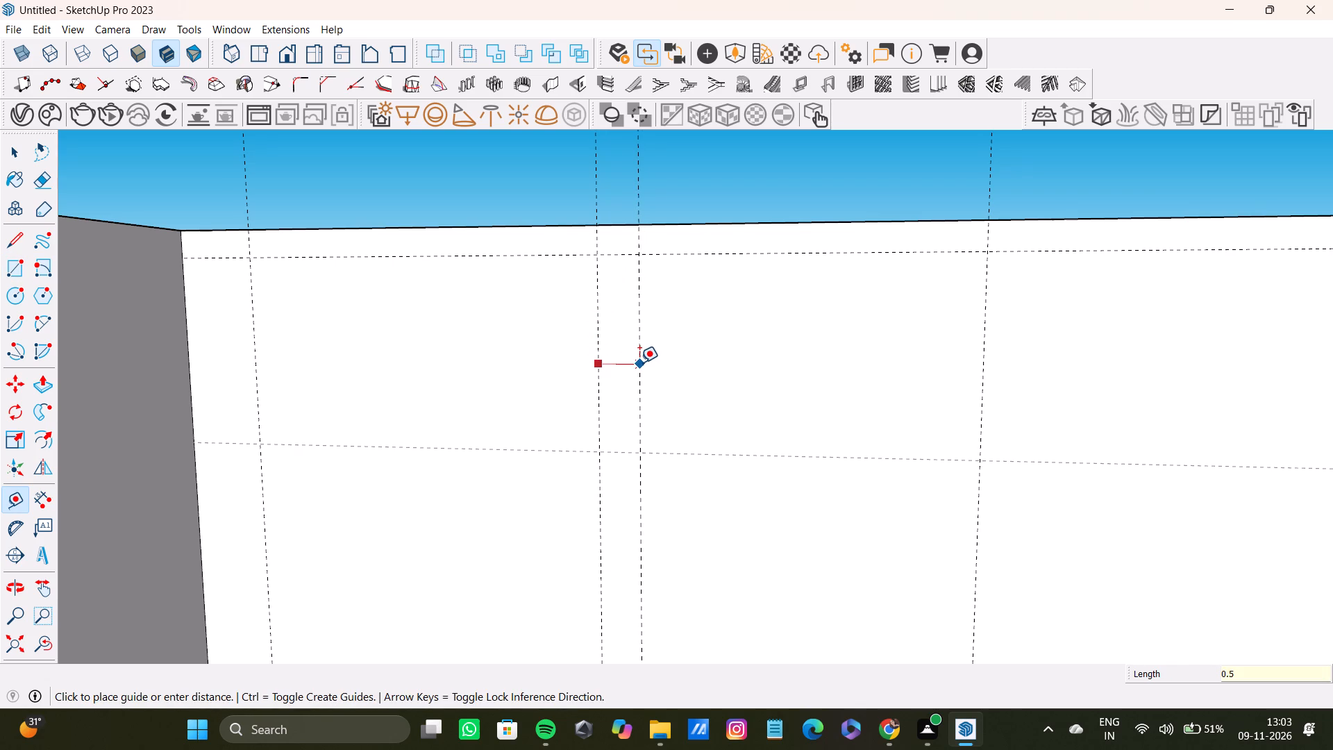
key(shift+quotedbl)
key(Return)
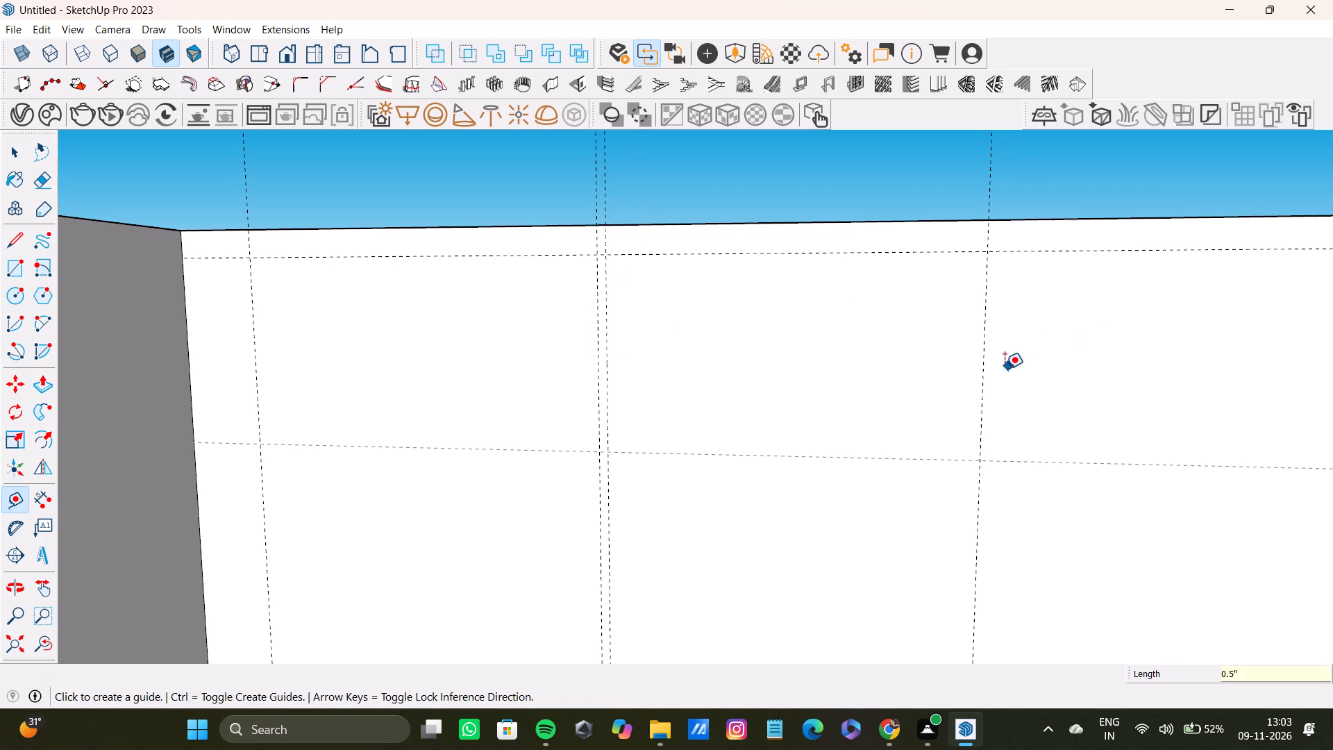
click(984, 385)
text(0.5)
key(shift+quotedbl)
key(Return)
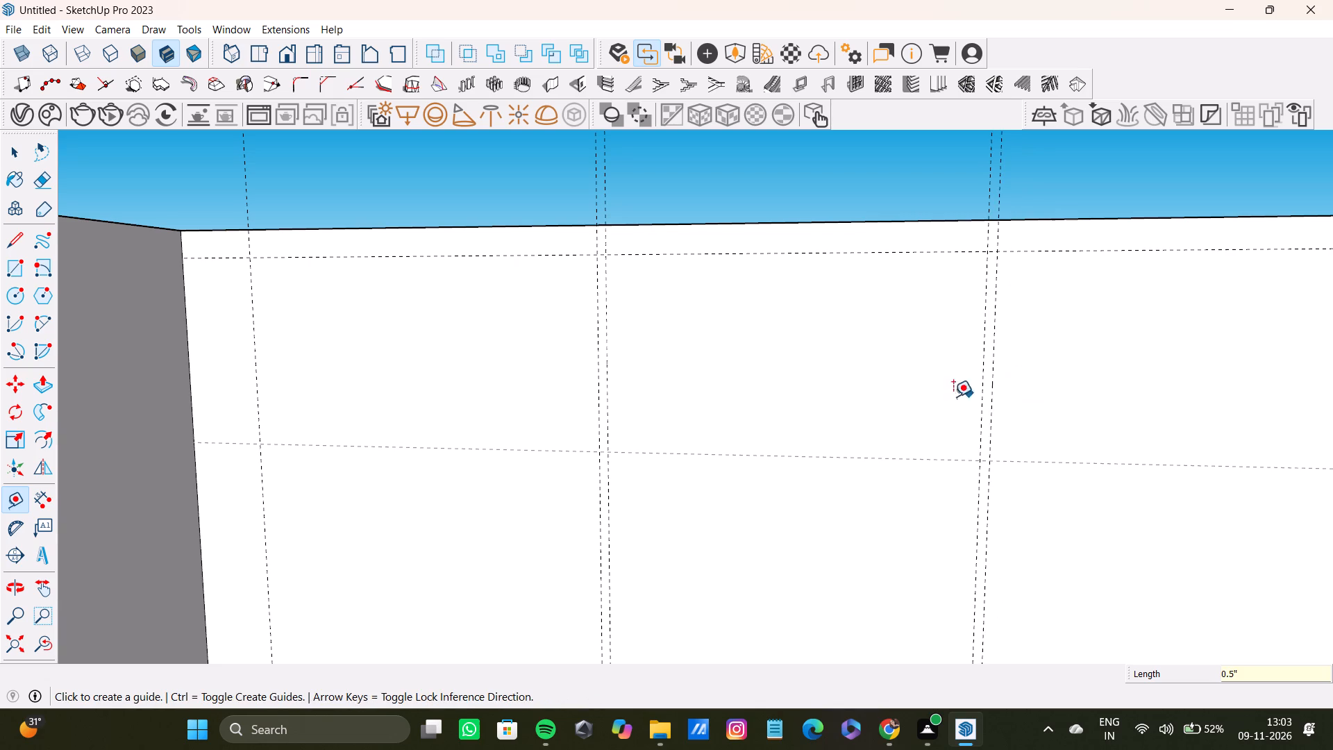
Offset a guide 0.5" toward the door from each of the third and fourth inner vertical division guides.
scroll(882, 403, down, 8)
shift+middle_drag(829, 345, 712, 350)
scroll(1049, 352, up, 4)
click(950, 392)
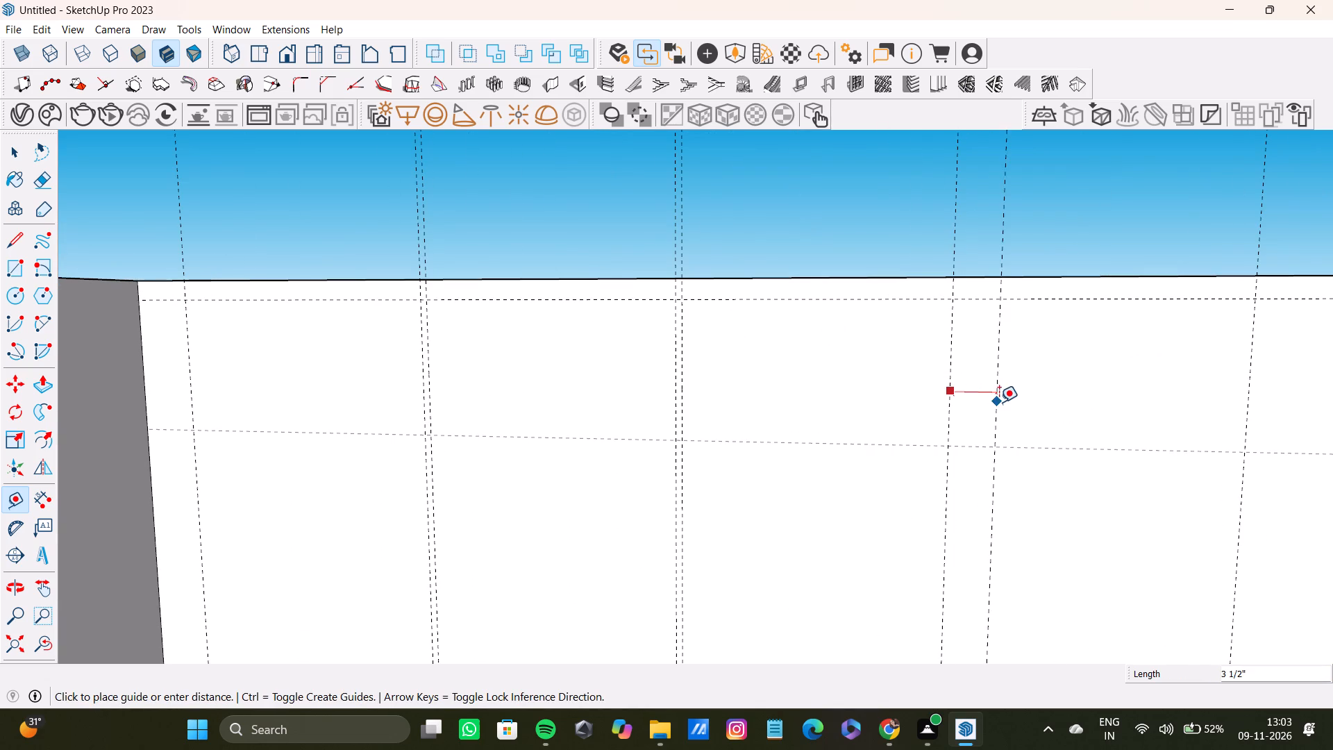
text(0.5")
key(Return)
scroll(1000, 382, down, 9)
shift+middle_drag(999, 392, 808, 380)
scroll(955, 357, up, 4)
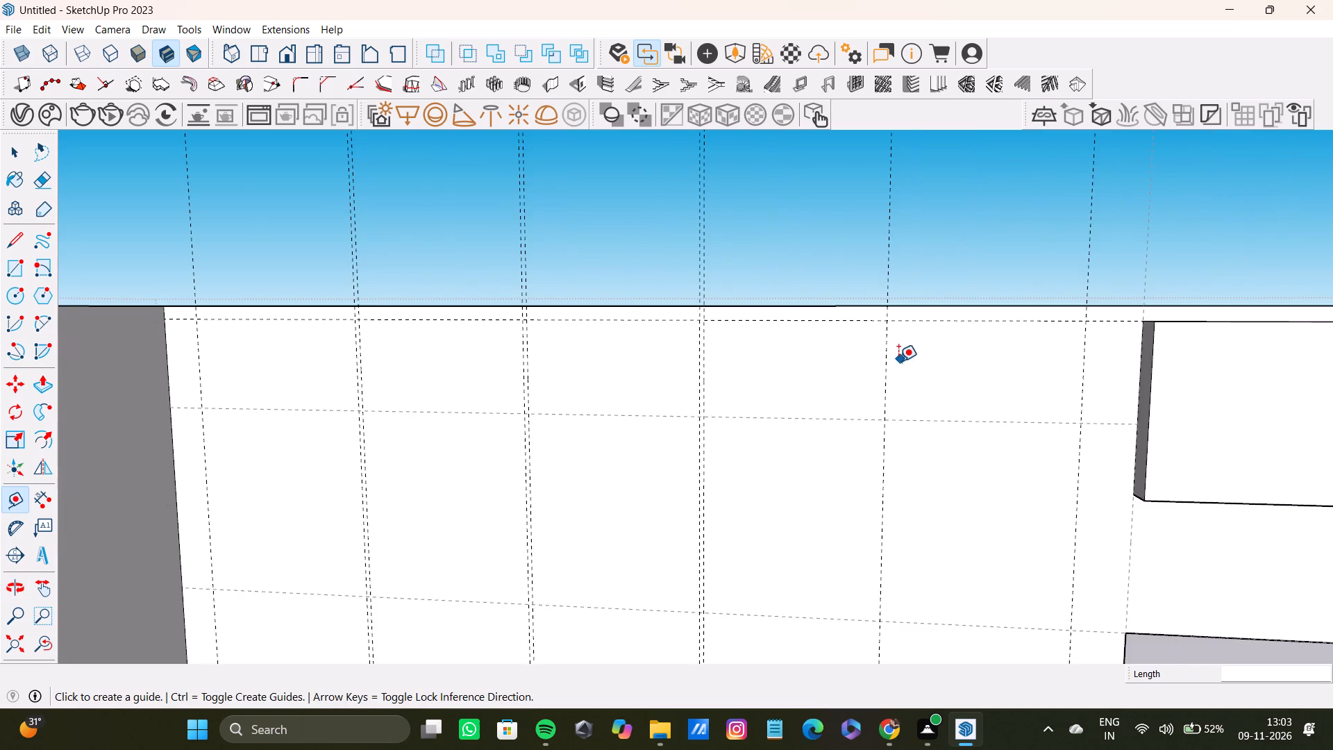
scroll(898, 361, up, 3)
click(888, 364)
text(0.5")
key(Return)
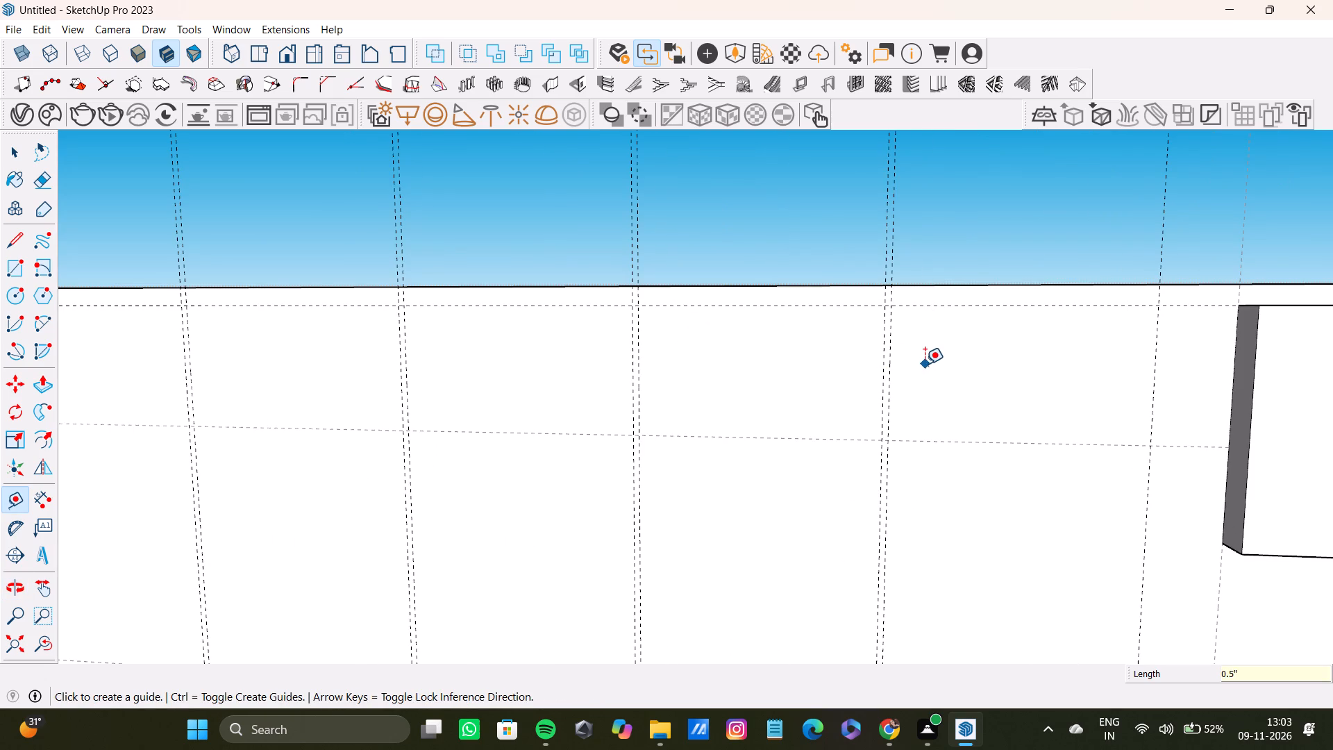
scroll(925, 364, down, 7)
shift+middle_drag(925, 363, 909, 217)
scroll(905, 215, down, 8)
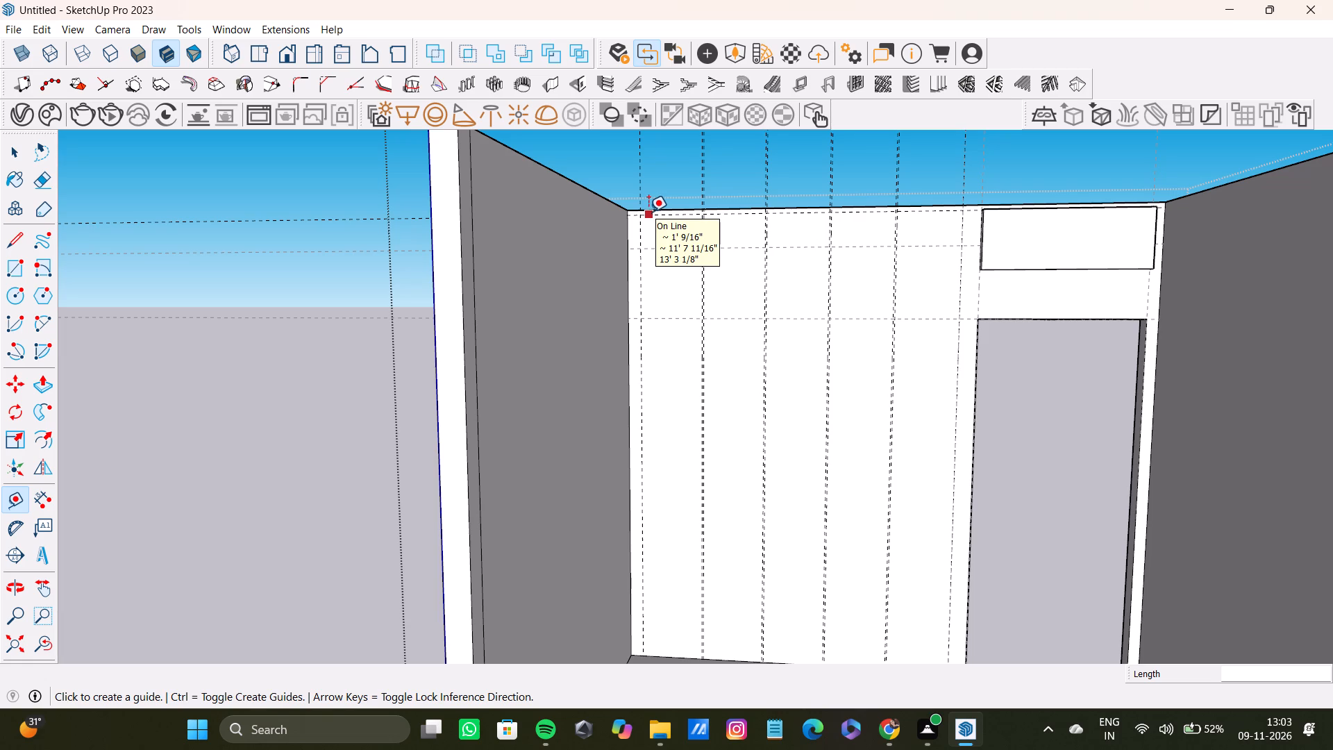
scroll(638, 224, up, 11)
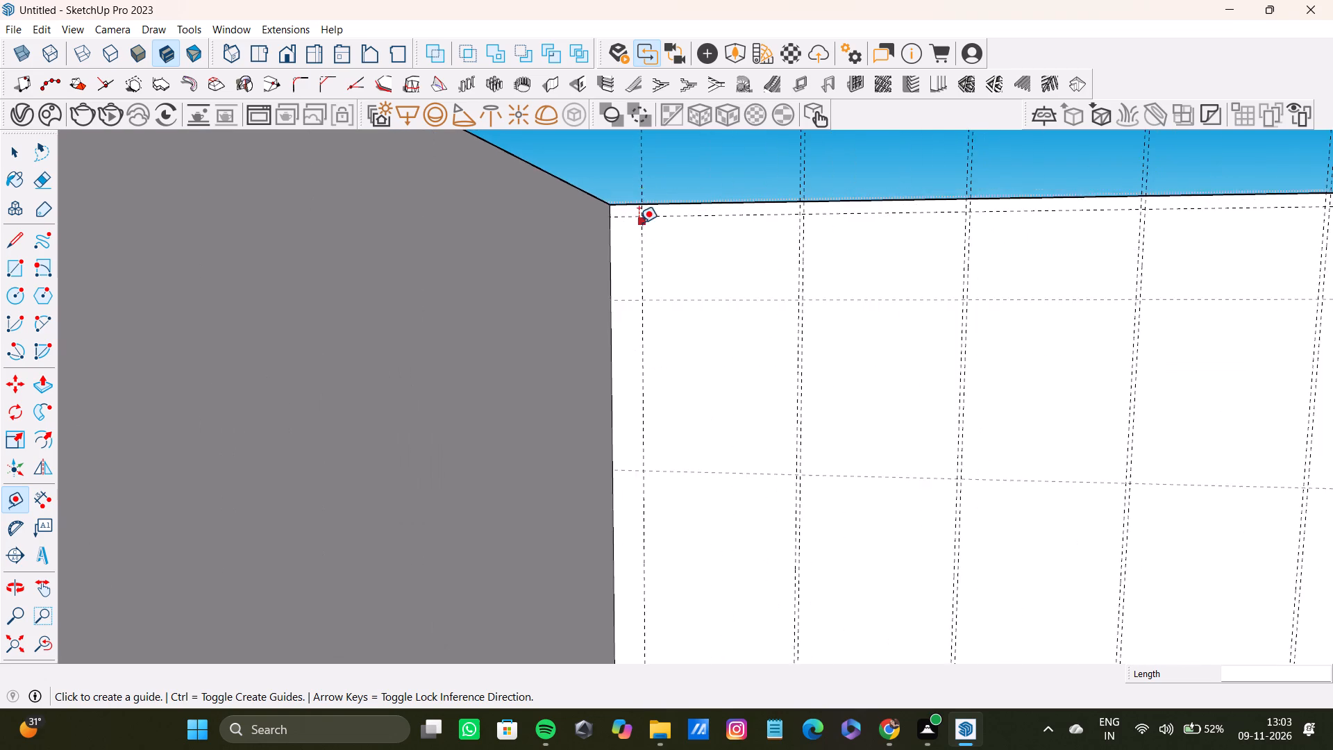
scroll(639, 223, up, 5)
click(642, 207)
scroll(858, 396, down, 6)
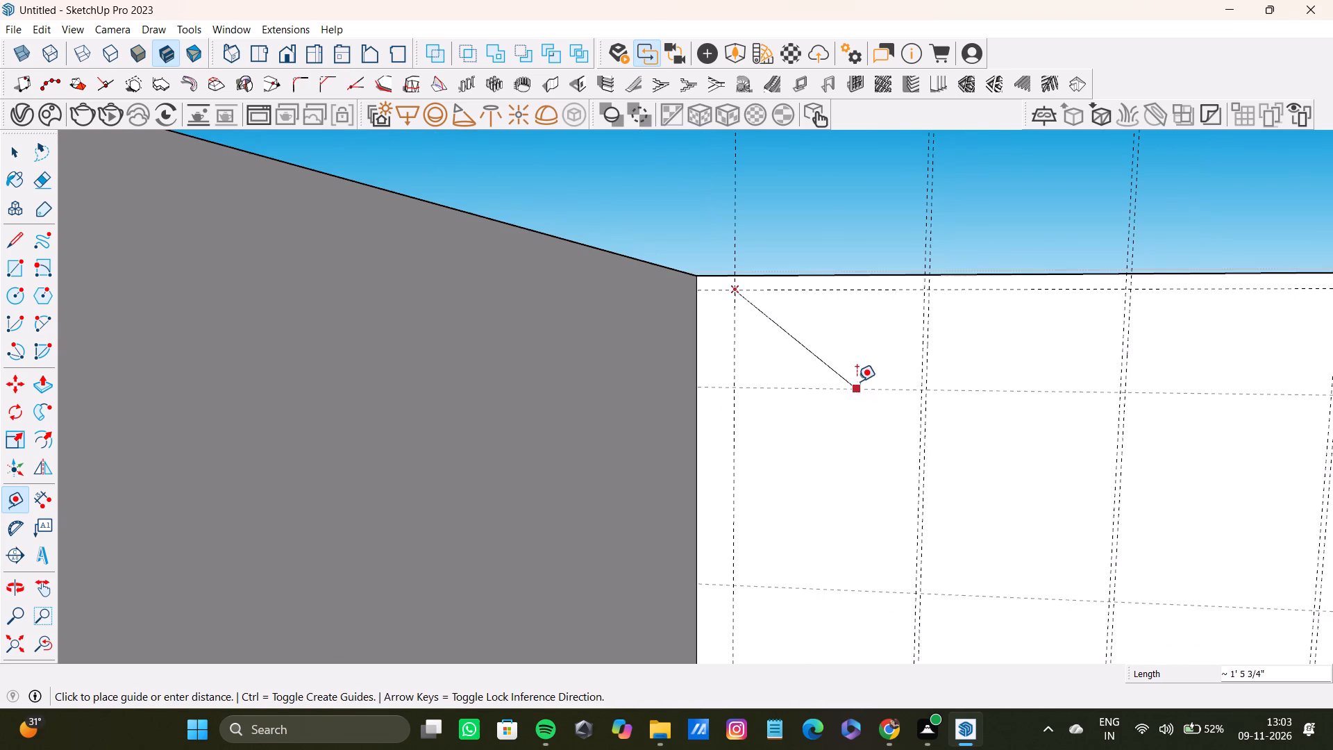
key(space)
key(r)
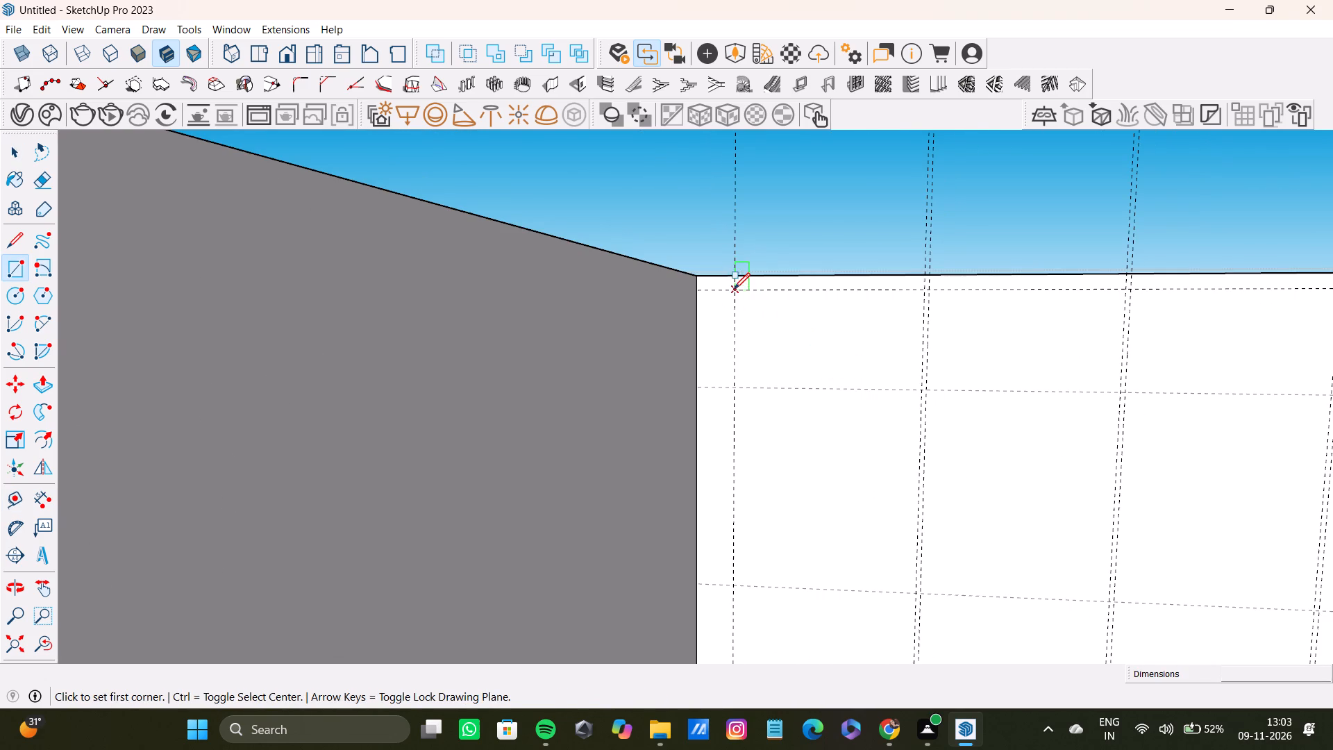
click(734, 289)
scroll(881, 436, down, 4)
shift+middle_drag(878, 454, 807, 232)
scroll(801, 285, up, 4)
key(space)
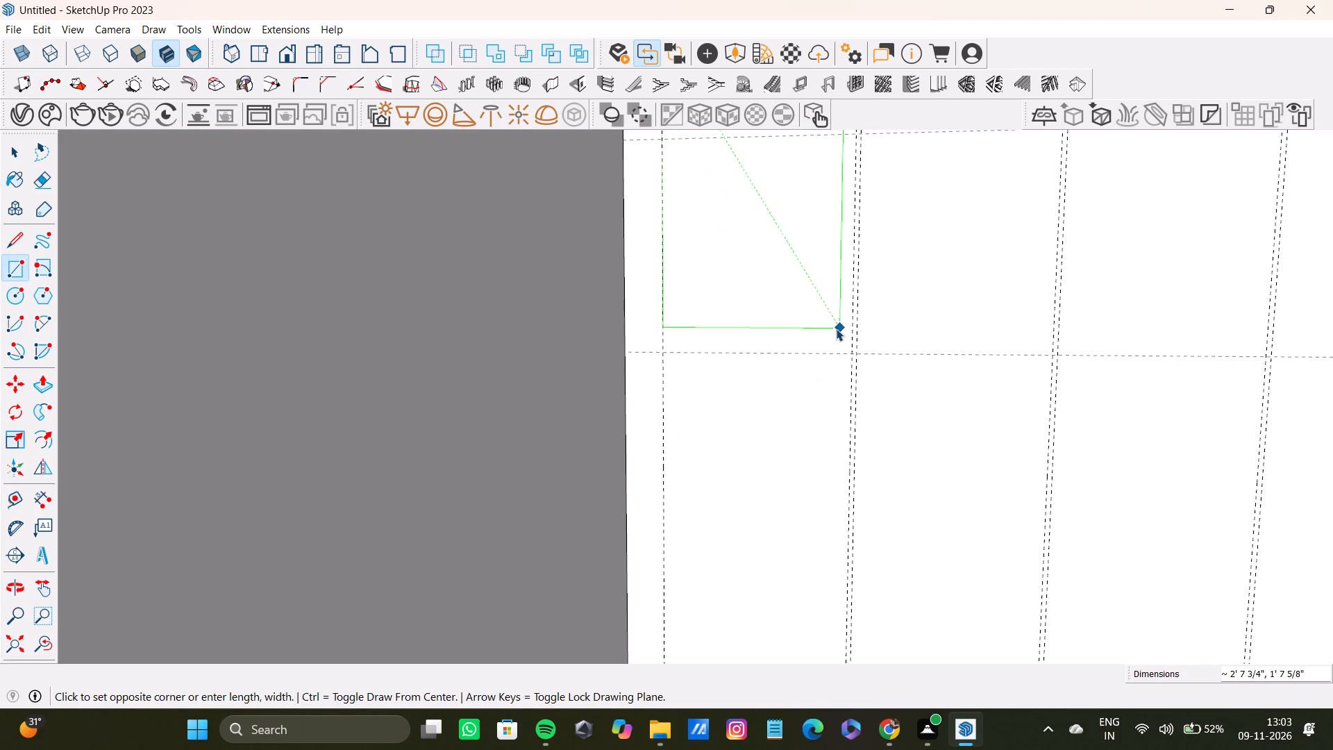
Place a horizontal guide about 4 5/16" below the door-head guide on the back wall.
key(t)
click(828, 351)
scroll(846, 478, down, 10)
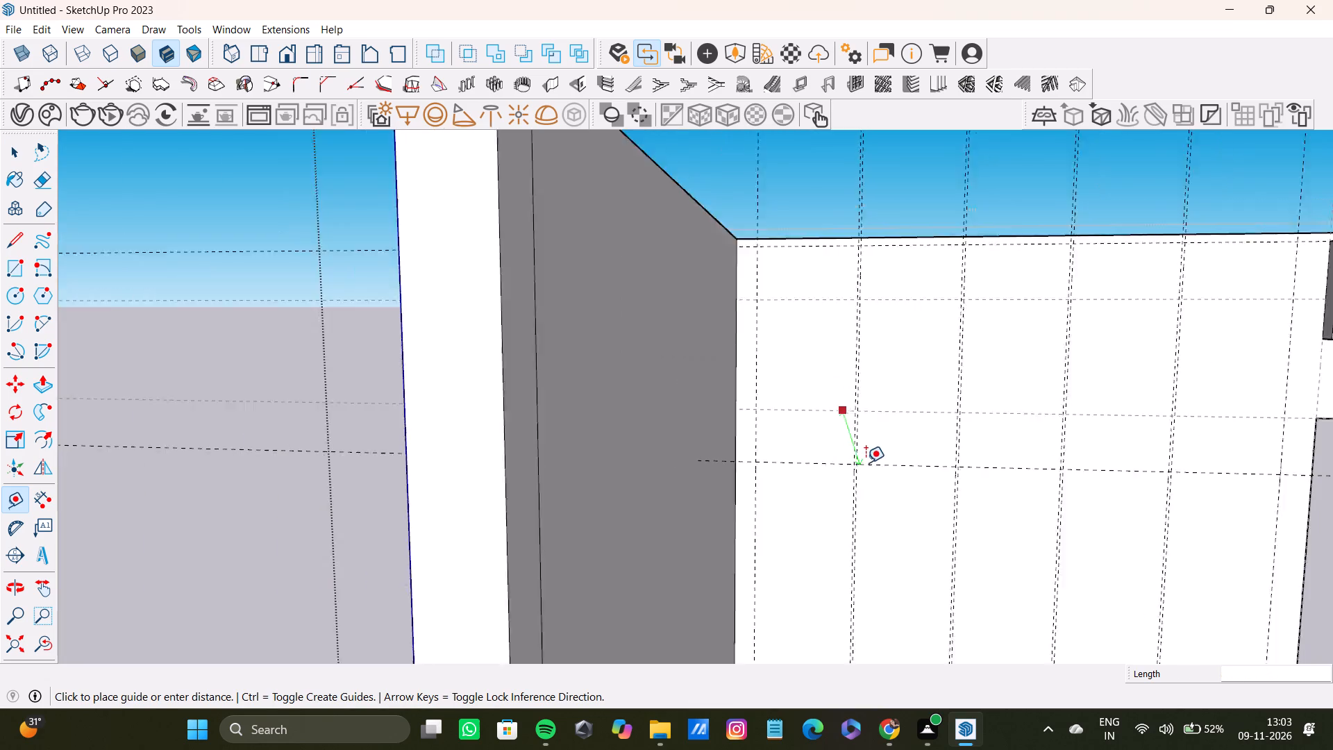
scroll(866, 462, down, 1)
shift+middle_drag(898, 456, 617, 284)
scroll(744, 312, down, 4)
middle_drag(744, 312, 758, 308)
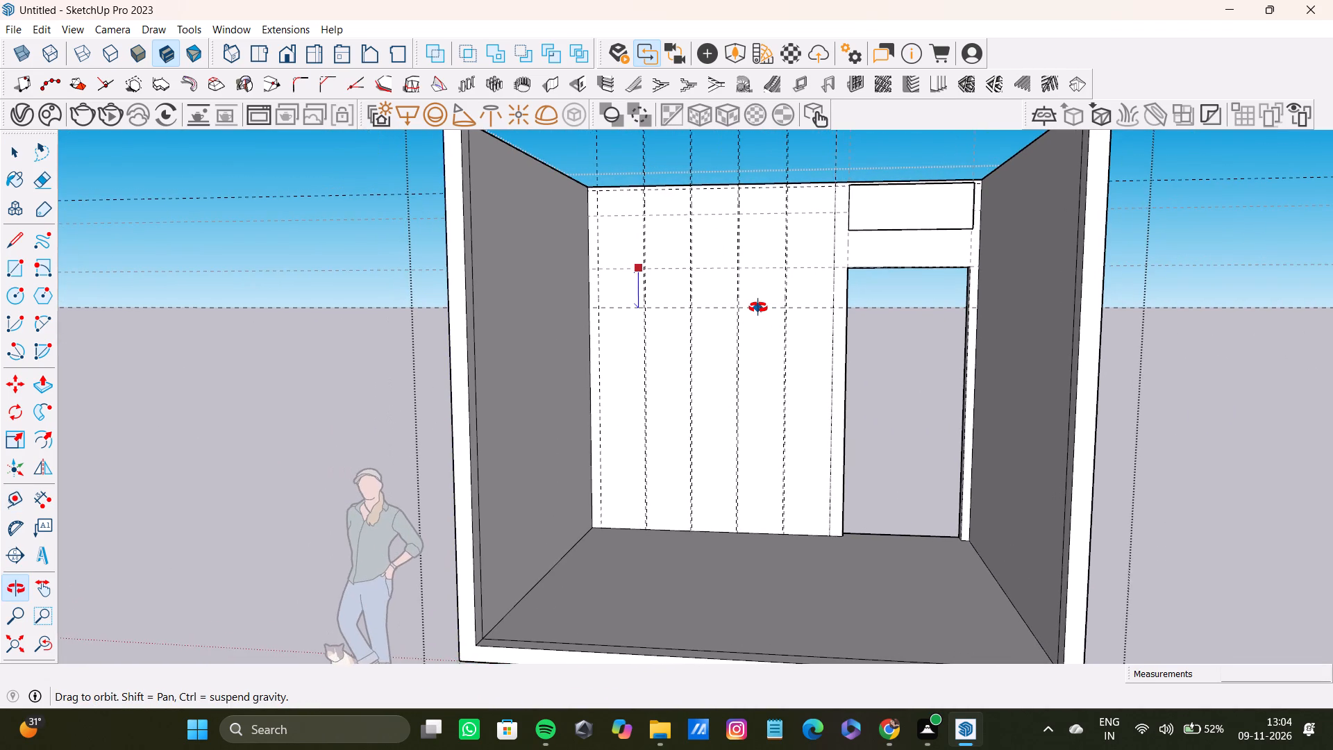
middle_drag(758, 308, 756, 358)
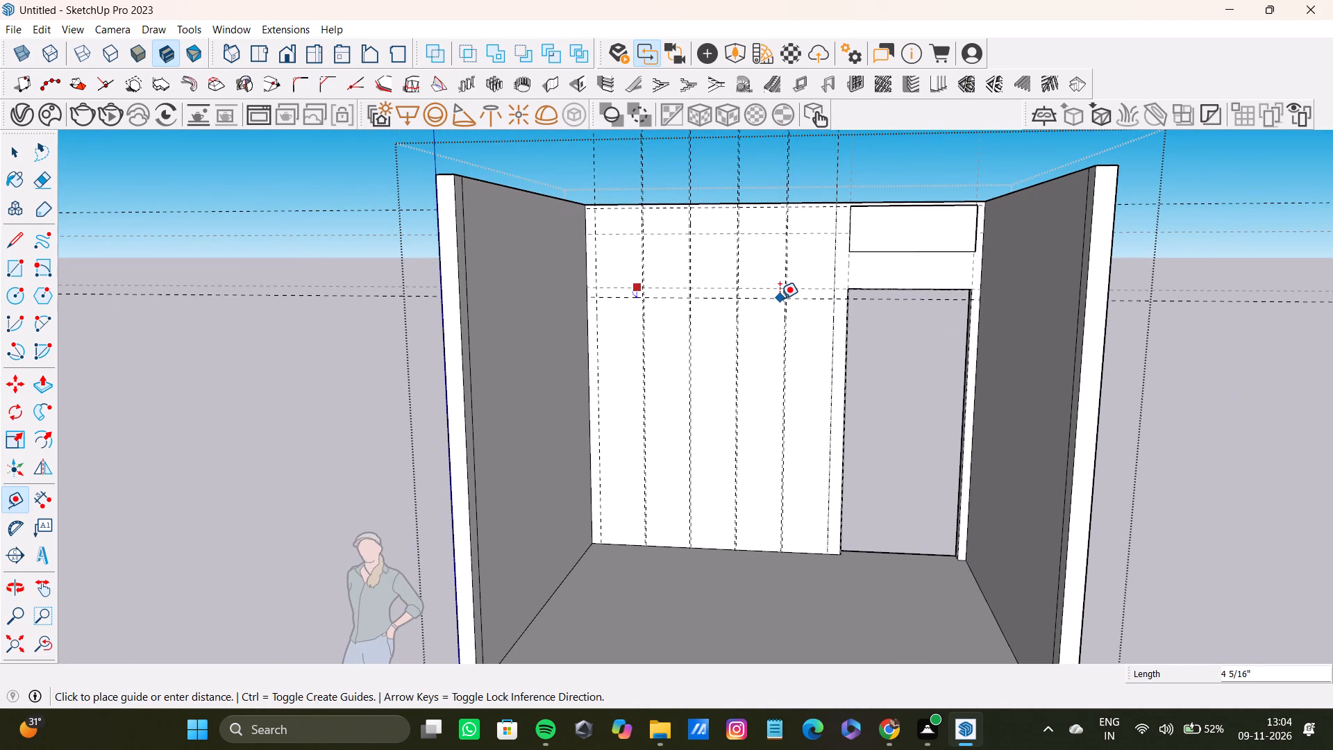
click(780, 299)
Delete the original horizontal guide level with the door head on the back wall.
key(space)
scroll(814, 285, up, 8)
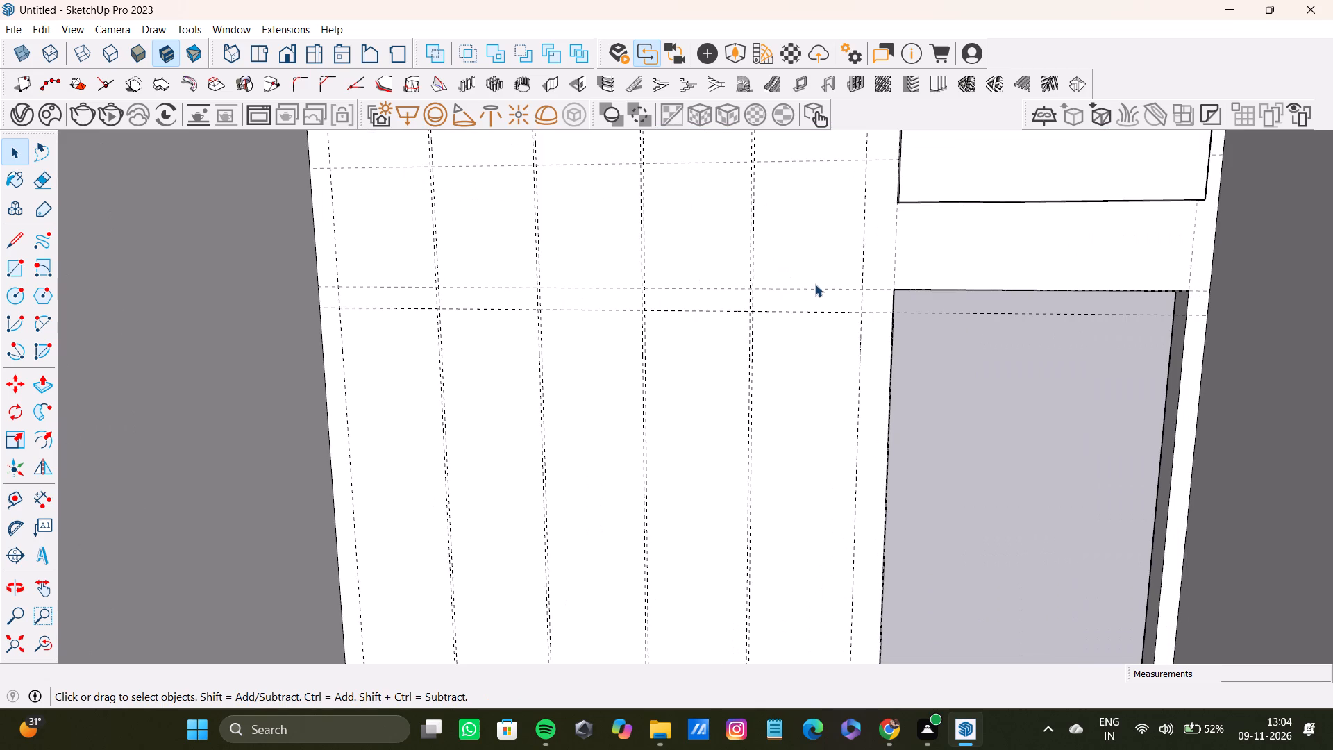
click(815, 284)
click(815, 287)
click(816, 287)
click(817, 287)
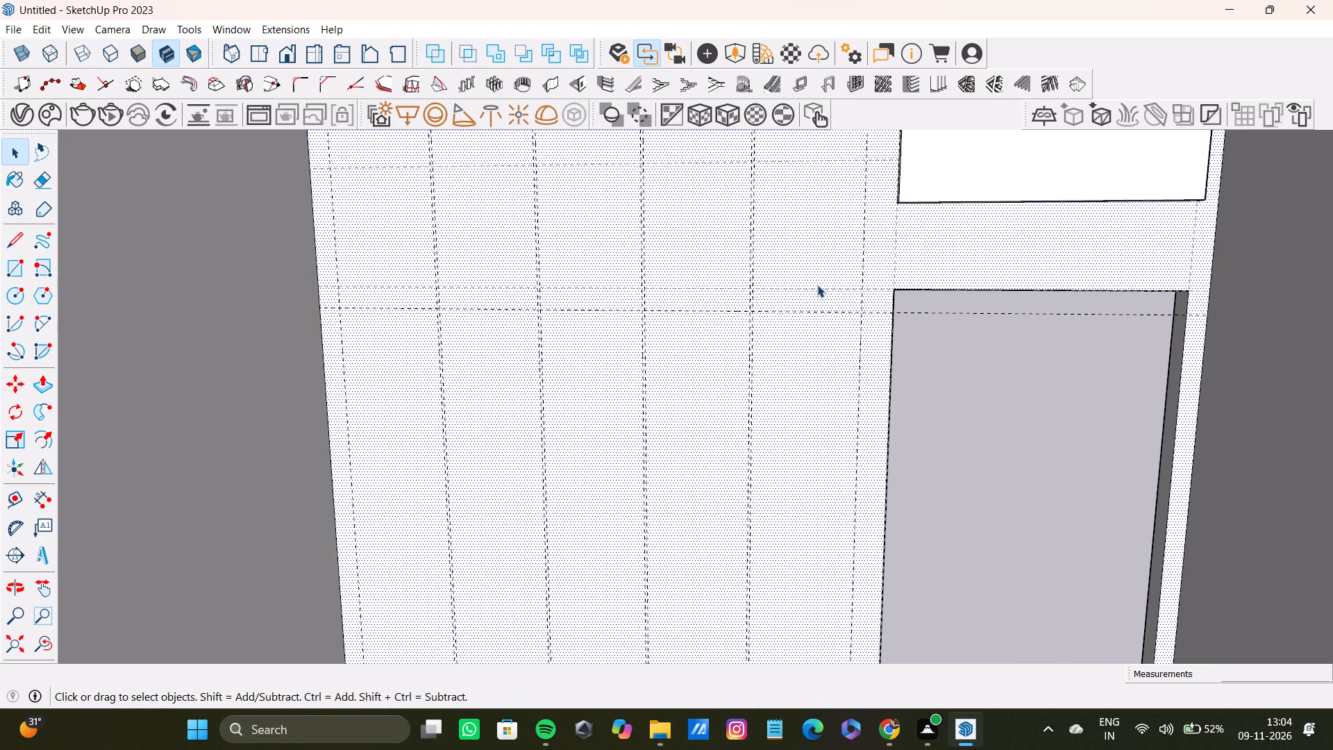
scroll(817, 285, down, 13)
scroll(817, 284, up, 1)
middle_drag(817, 284, 810, 344)
scroll(810, 278, up, 10)
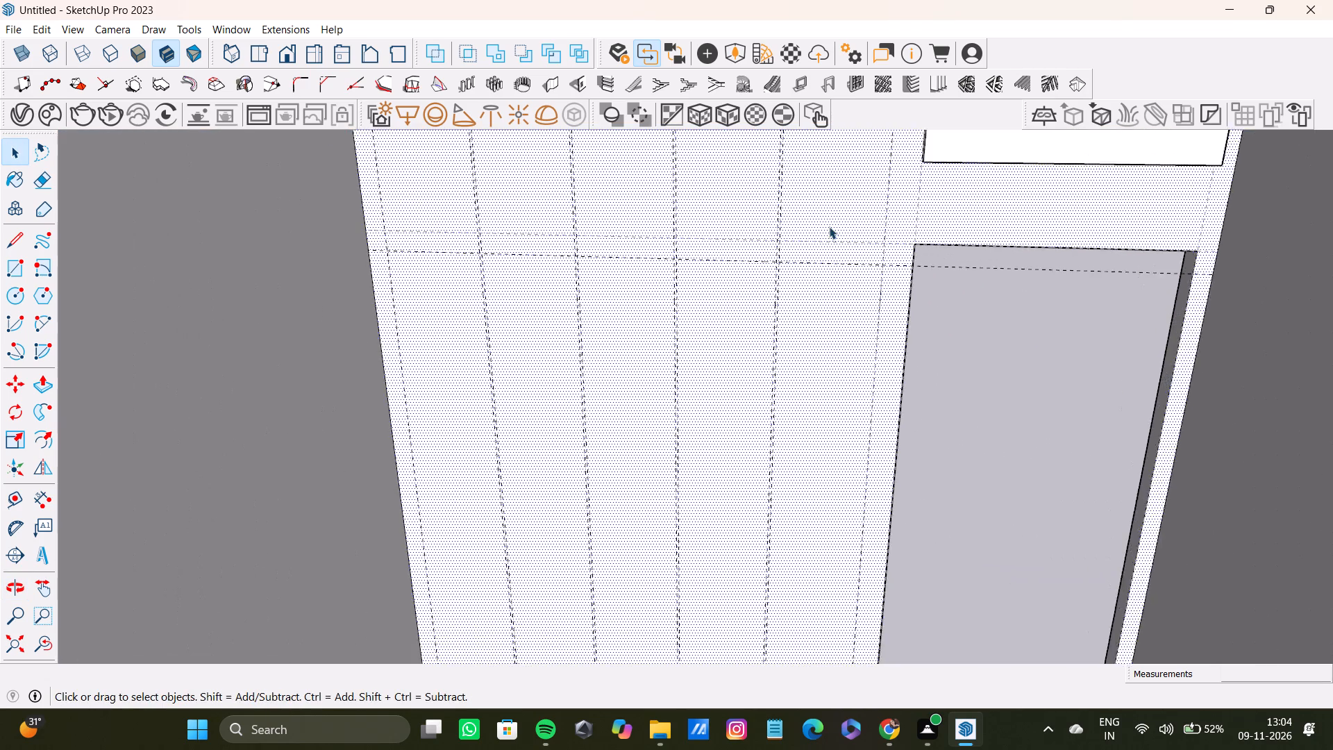
scroll(829, 226, up, 2)
scroll(830, 229, down, 20)
click(1030, 179)
scroll(826, 228, up, 17)
click(857, 237)
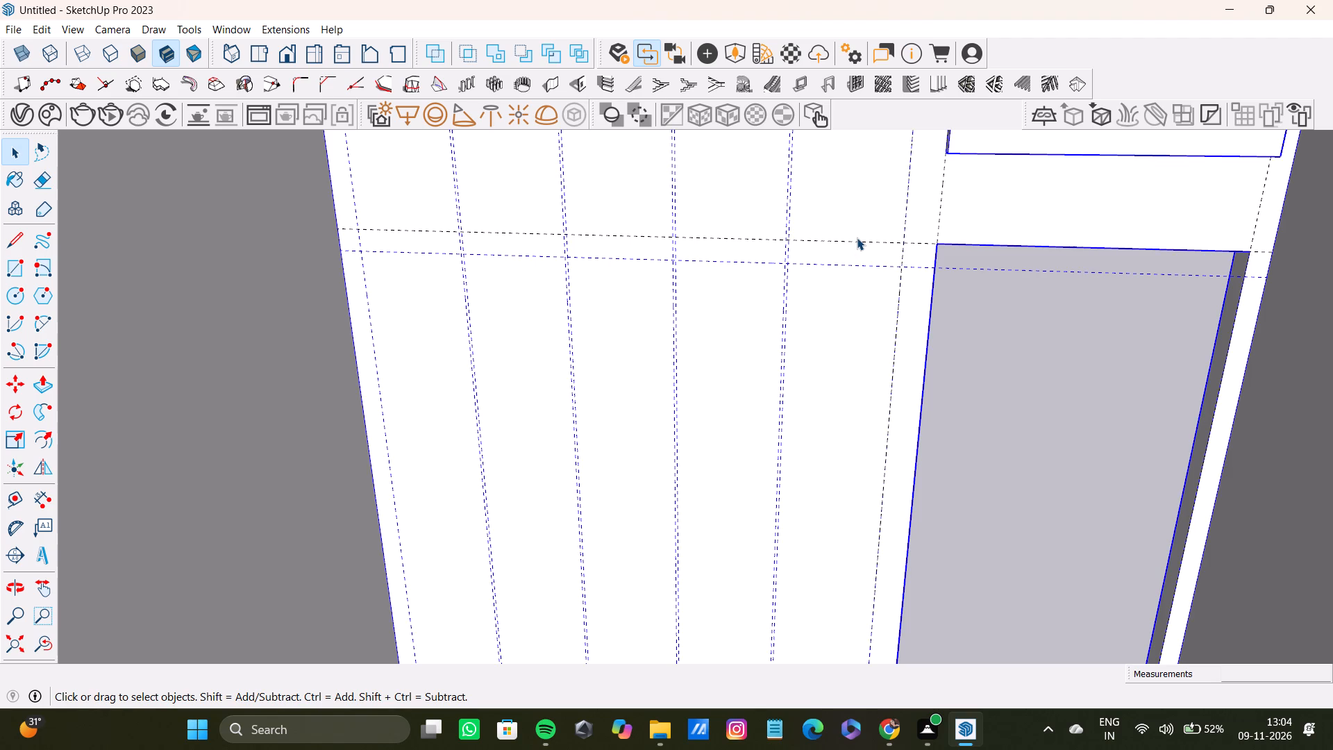
click(857, 240)
key(Delete)
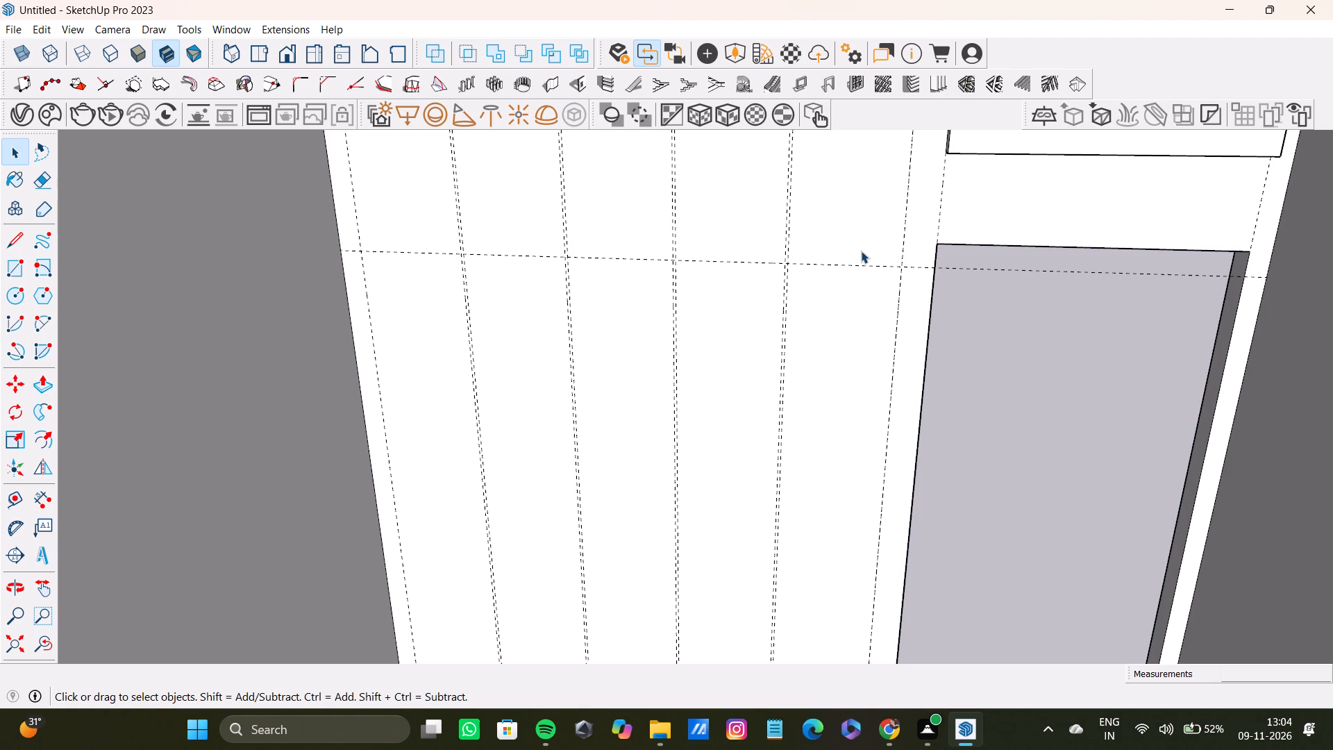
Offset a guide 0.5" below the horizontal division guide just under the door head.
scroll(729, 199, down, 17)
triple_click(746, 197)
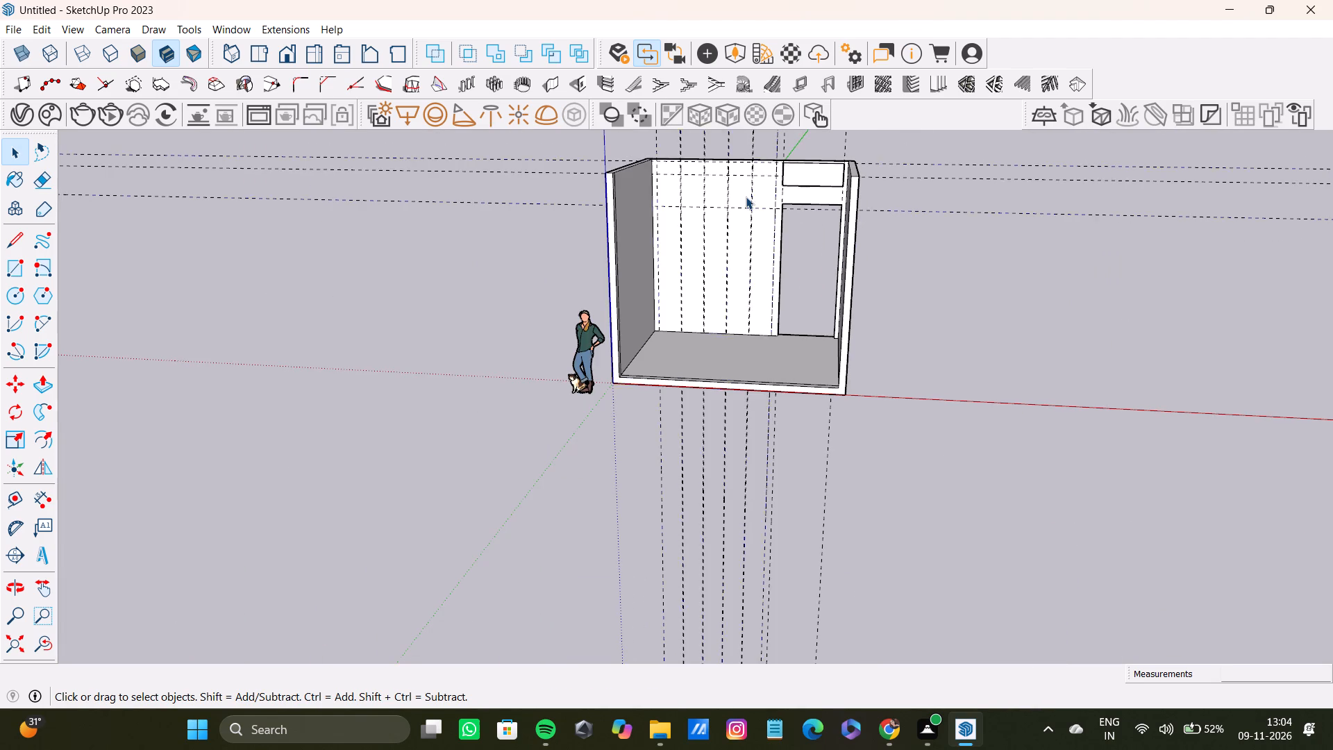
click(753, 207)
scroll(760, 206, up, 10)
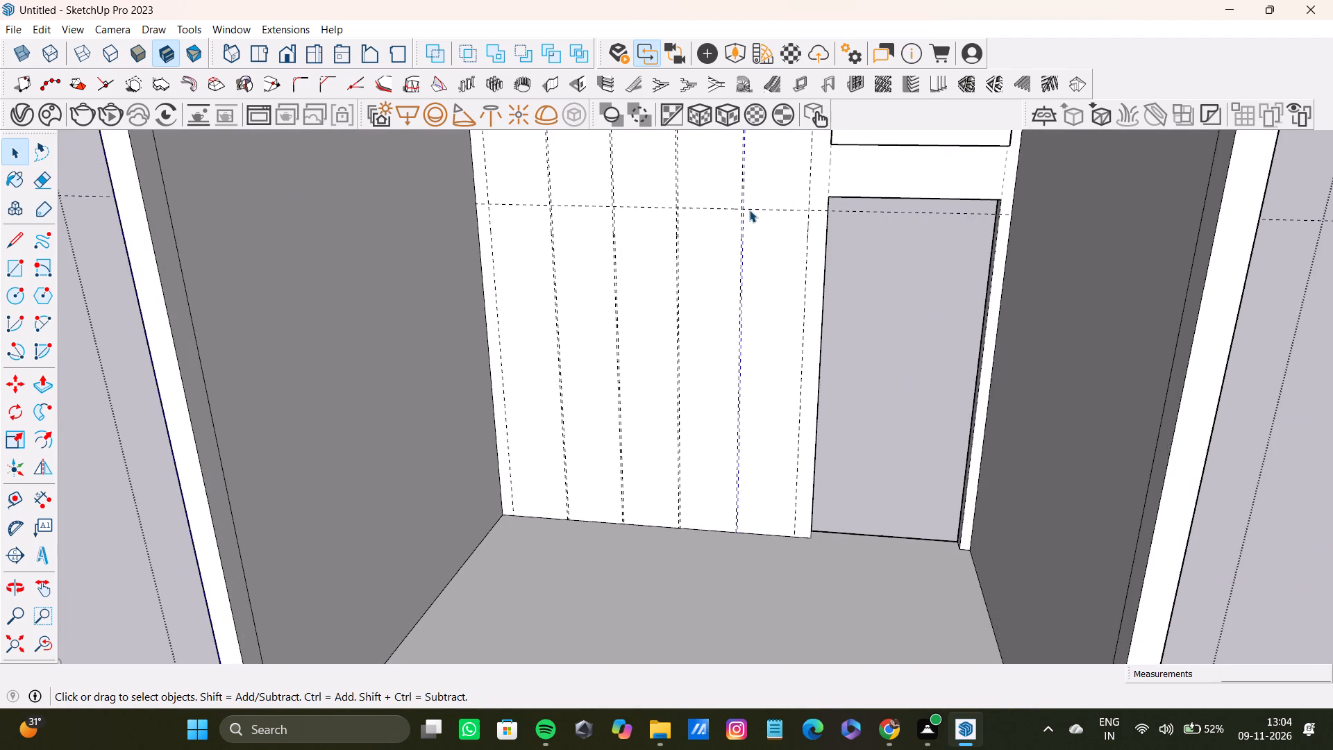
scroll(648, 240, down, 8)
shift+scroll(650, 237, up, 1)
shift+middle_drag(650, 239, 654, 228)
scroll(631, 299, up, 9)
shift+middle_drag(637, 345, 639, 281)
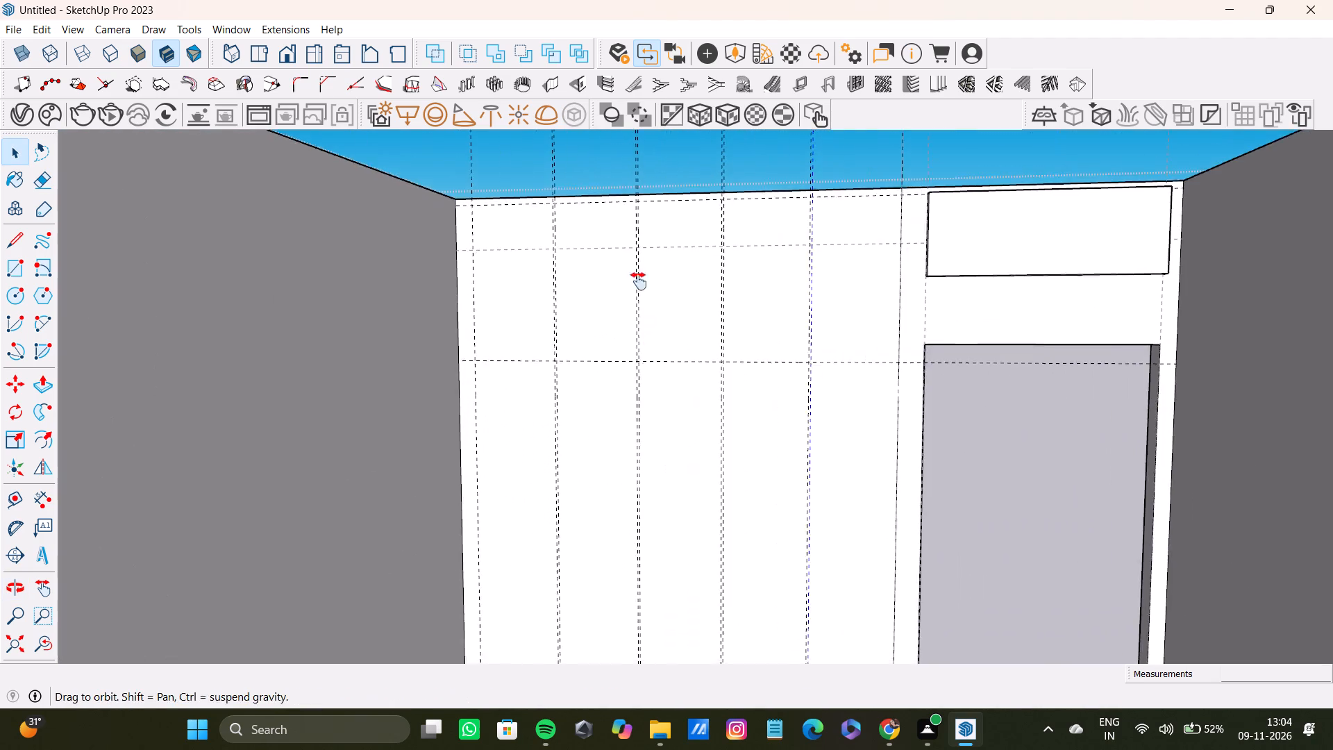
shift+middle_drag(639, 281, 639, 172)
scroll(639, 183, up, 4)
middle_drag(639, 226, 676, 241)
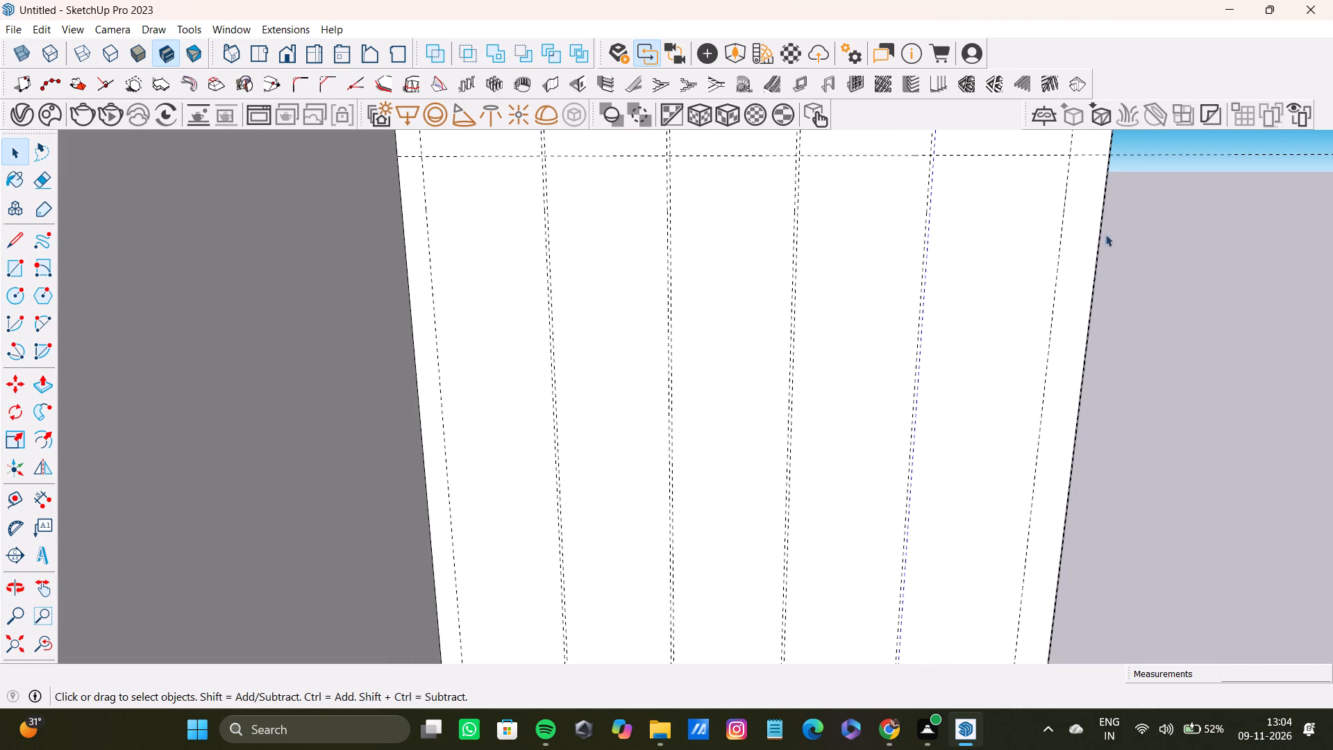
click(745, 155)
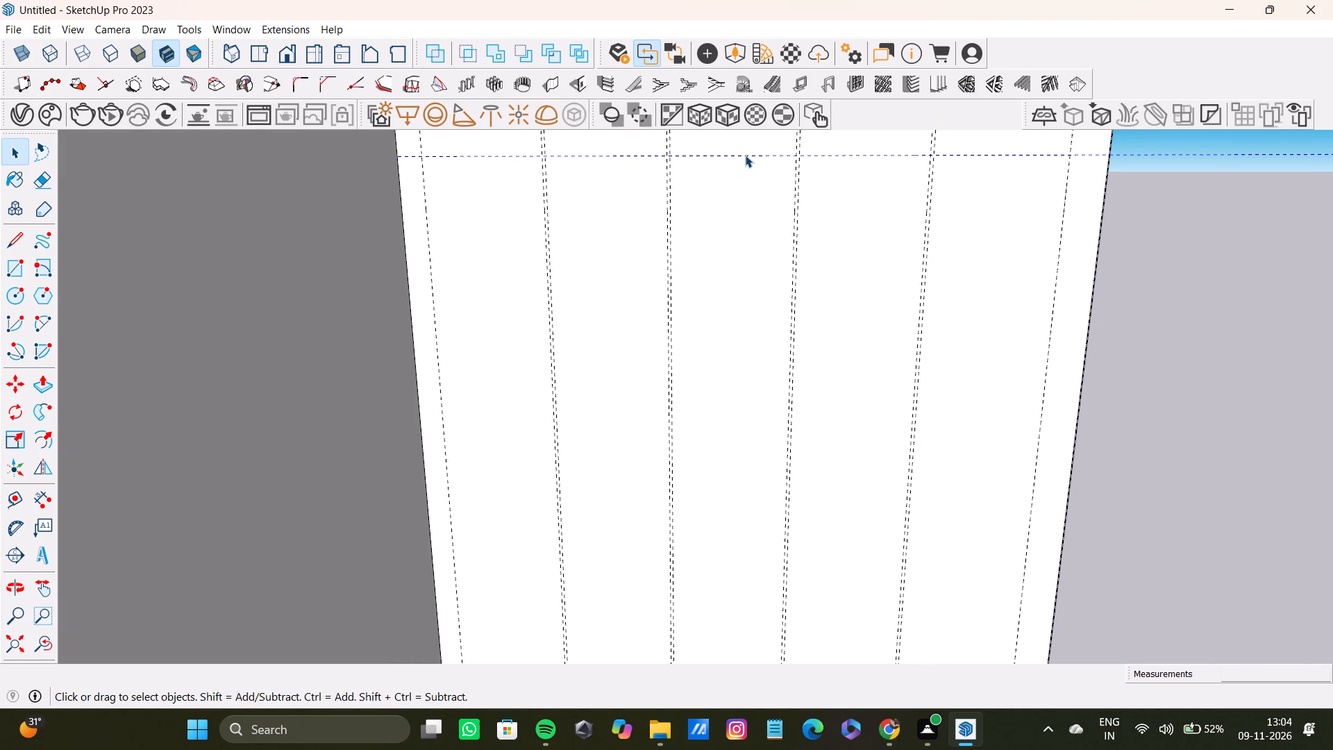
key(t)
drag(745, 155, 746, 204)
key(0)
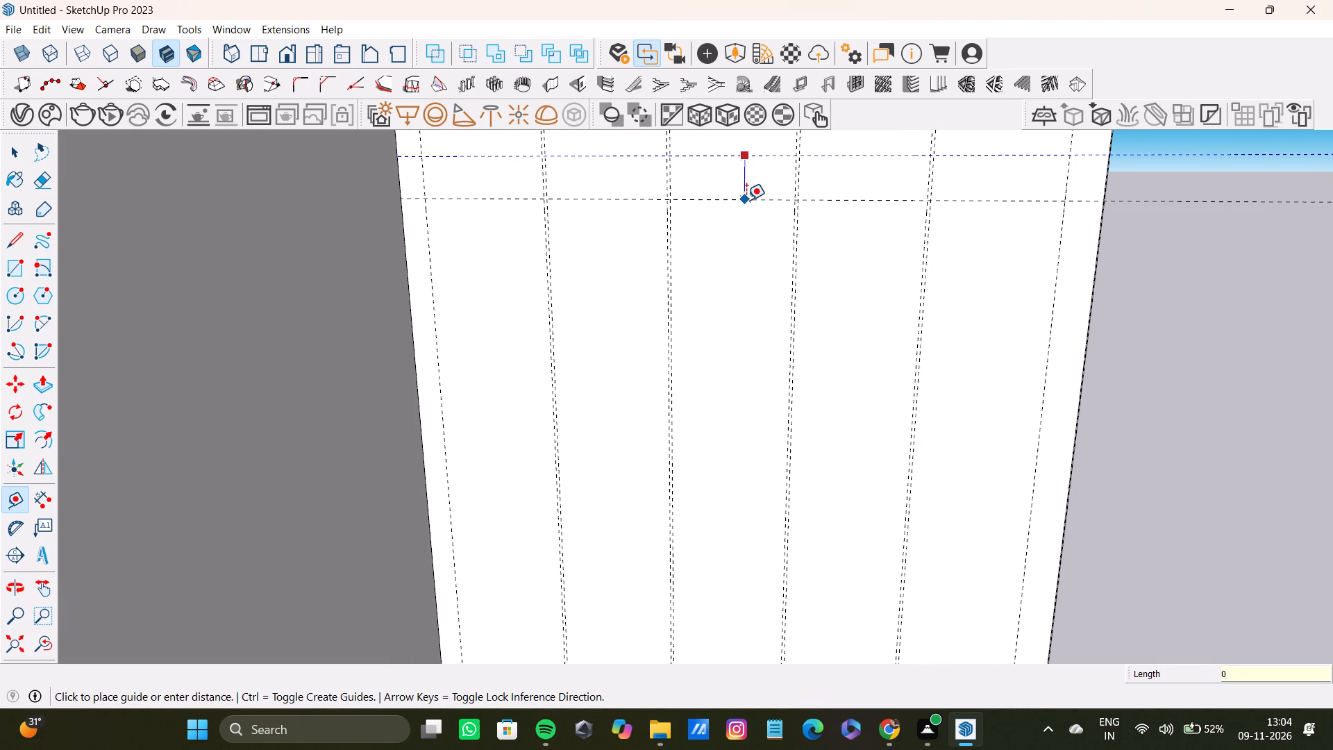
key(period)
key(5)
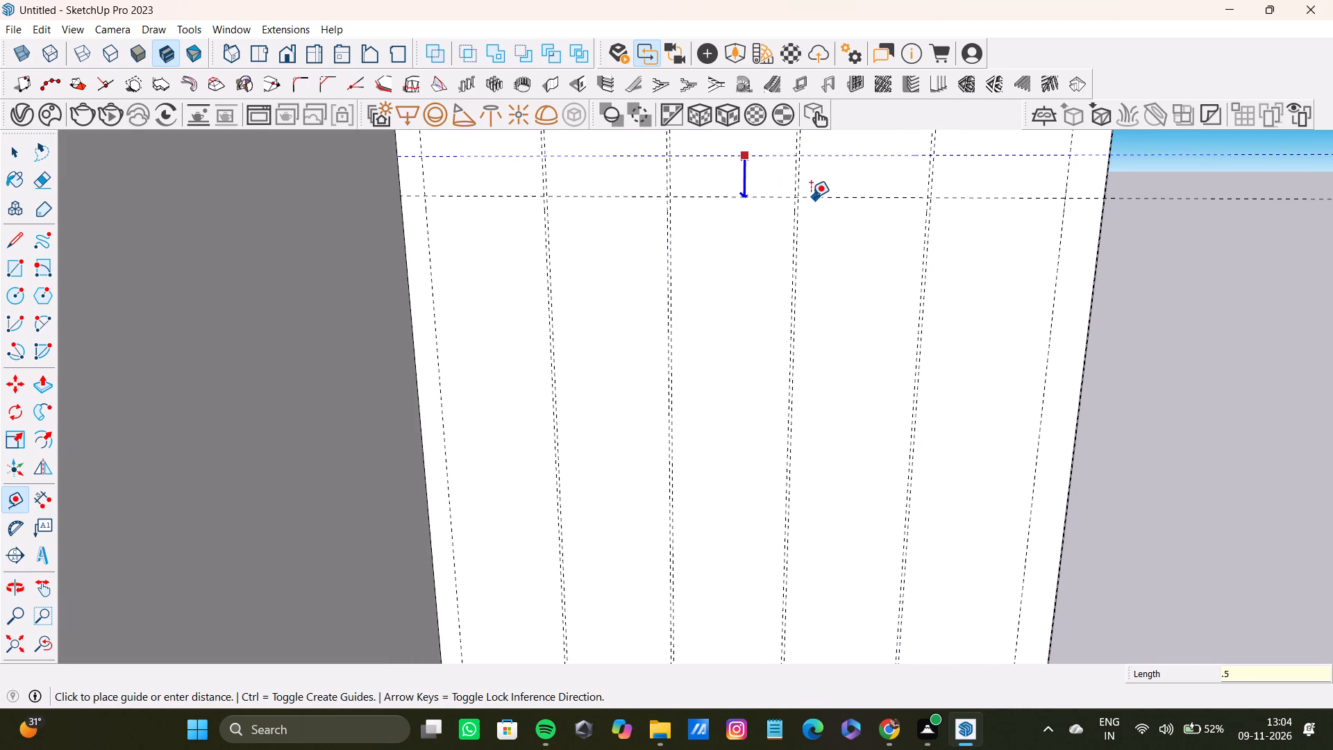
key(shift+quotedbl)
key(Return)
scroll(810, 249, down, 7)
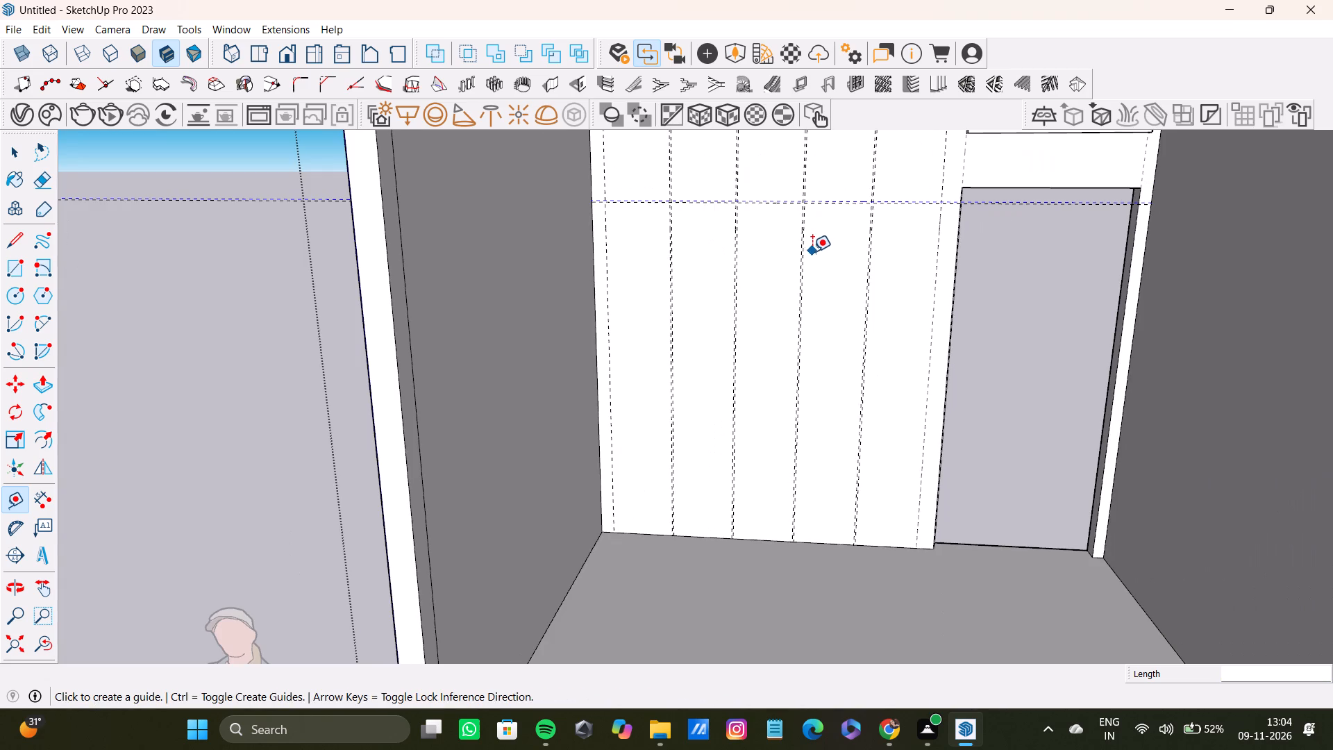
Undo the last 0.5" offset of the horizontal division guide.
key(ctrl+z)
Offset a guide 0.5" downward from the horizontal division guide across the back-wall columns.
scroll(766, 211, up, 12)
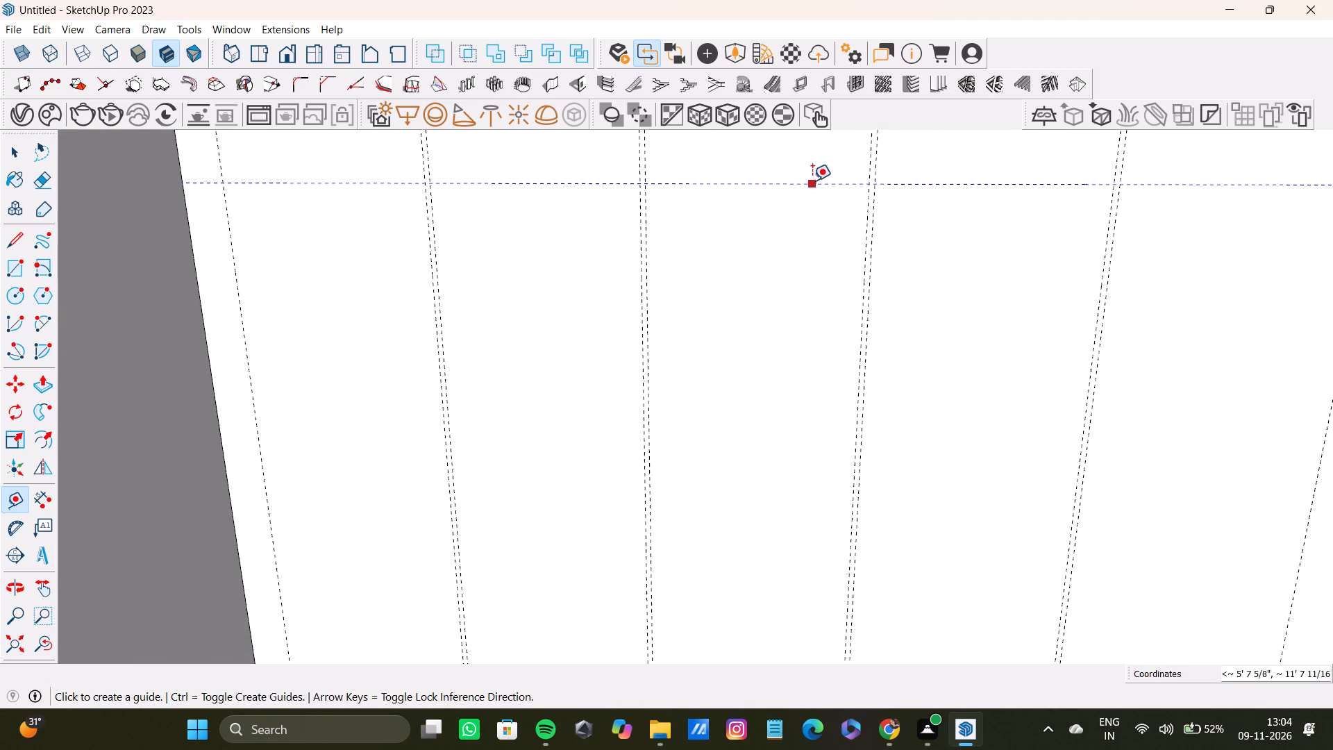
click(812, 181)
key(0)
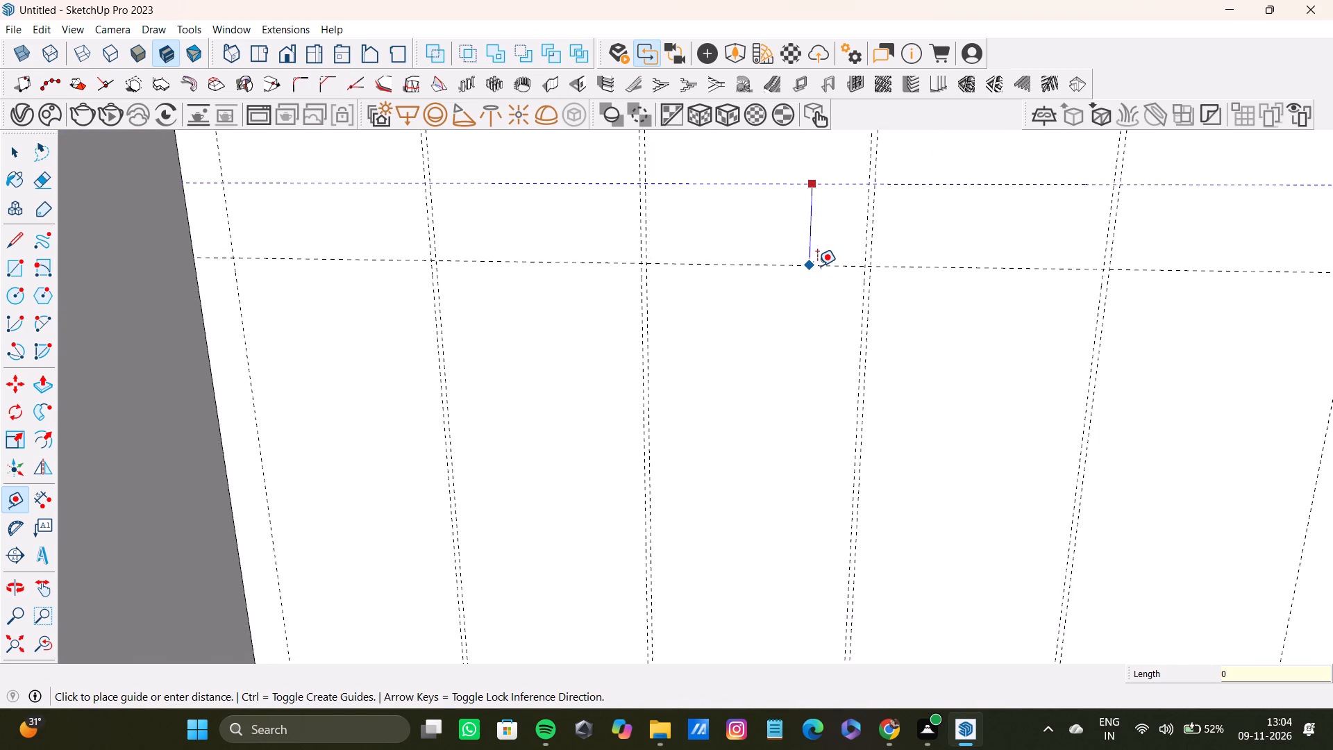
text(.5)
key(shift+quotedbl)
key(Return)
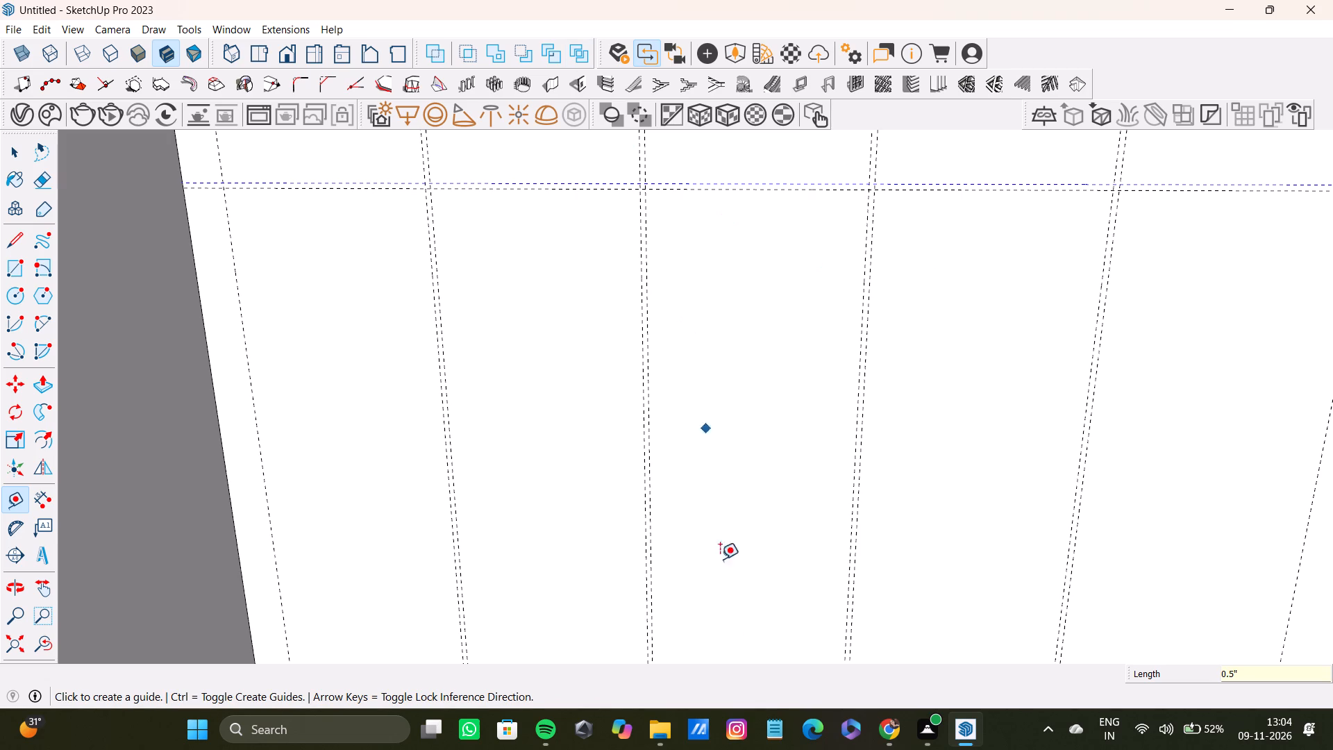
Place a horizontal guide about 4 3/16" above the floor edge of the back wall.
scroll(769, 701, down, 15)
shift+middle_drag(772, 449, 688, 268)
scroll(748, 459, up, 3)
shift+middle_drag(747, 459, 698, 281)
scroll(749, 469, up, 8)
click(792, 432)
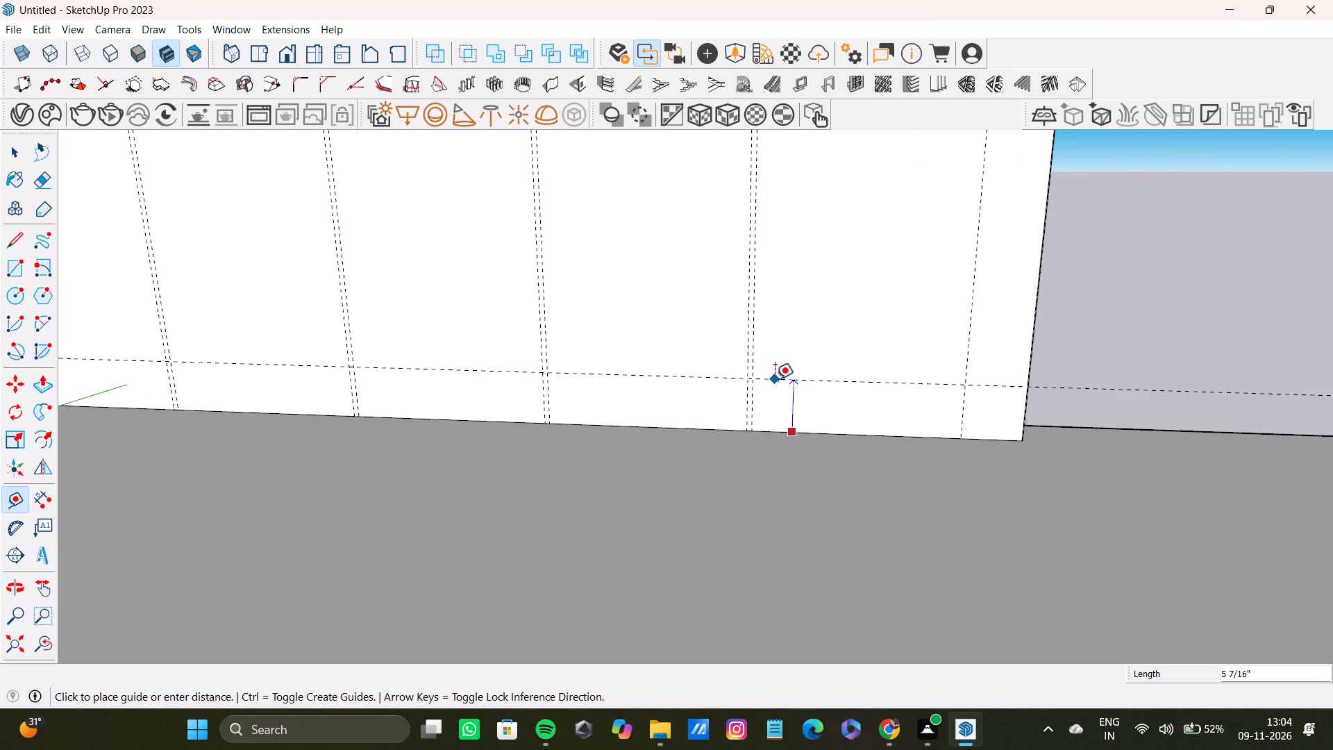
scroll(772, 380, down, 8)
shift+middle_drag(774, 367, 773, 426)
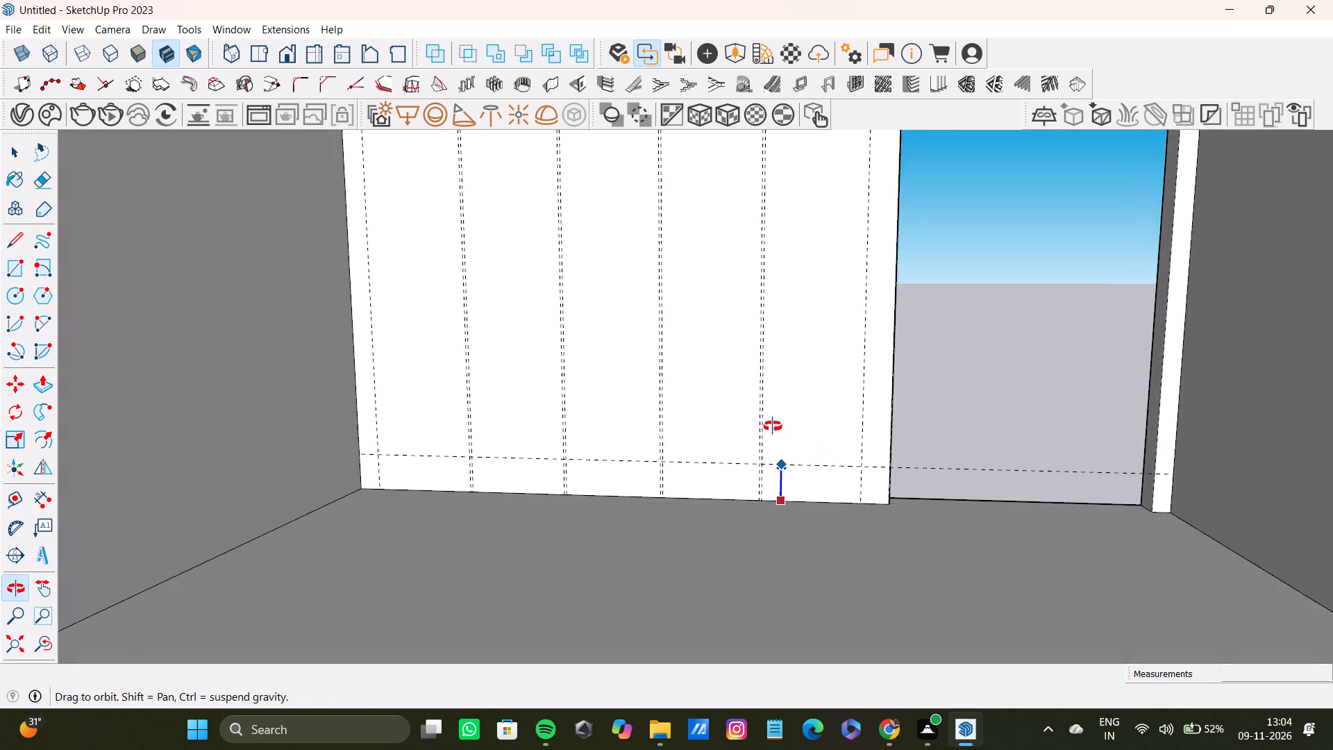
shift+middle_drag(773, 426, 769, 441)
click(806, 485)
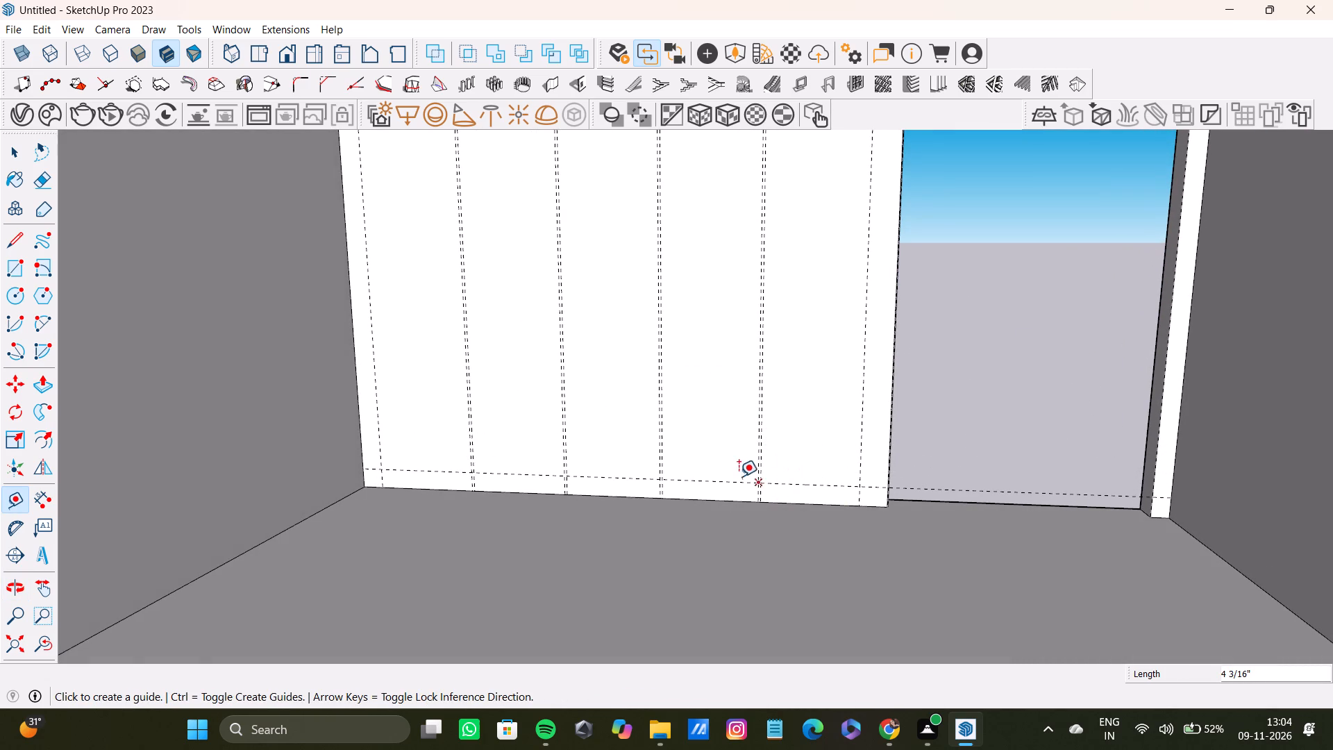
Delete the horizontal guide between the top guide and the paired division guides on the back wall.
scroll(741, 422, down, 4)
middle_drag(743, 403, 753, 480)
scroll(676, 410, down, 7)
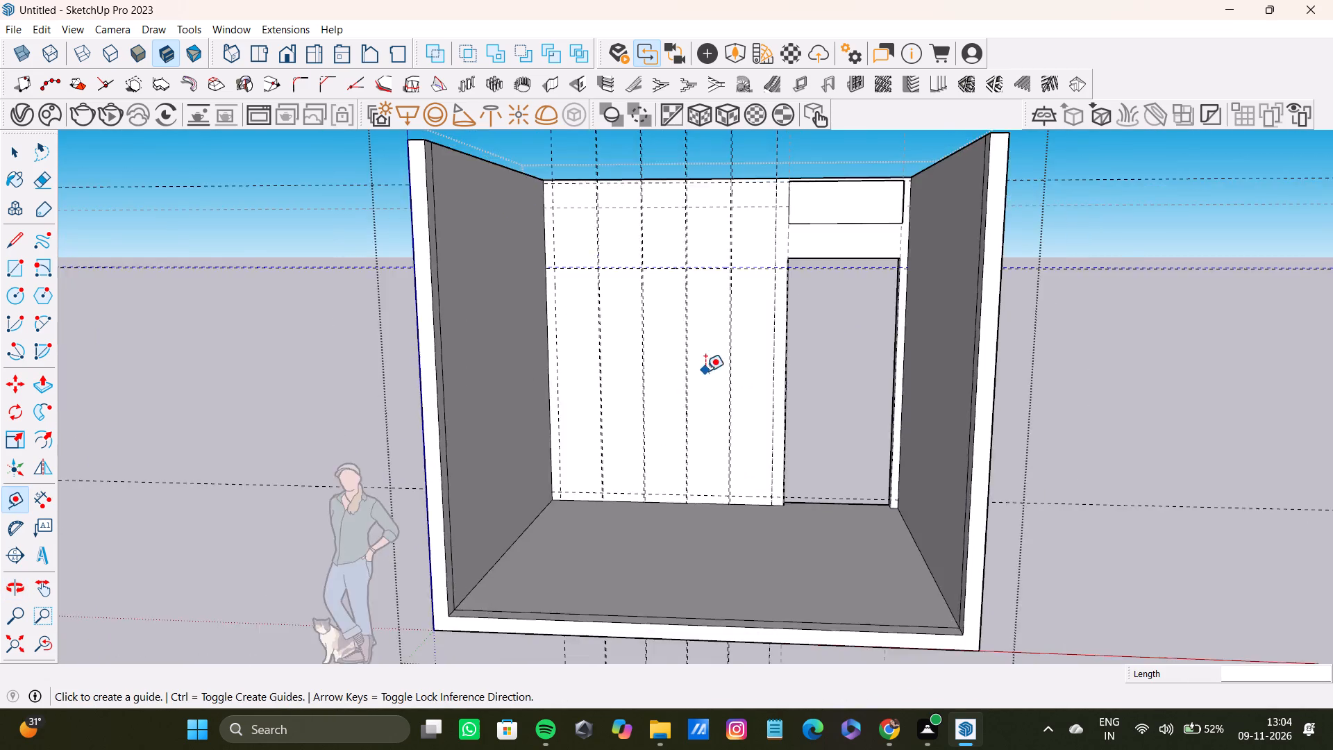
scroll(705, 371, down, 2)
scroll(635, 284, up, 15)
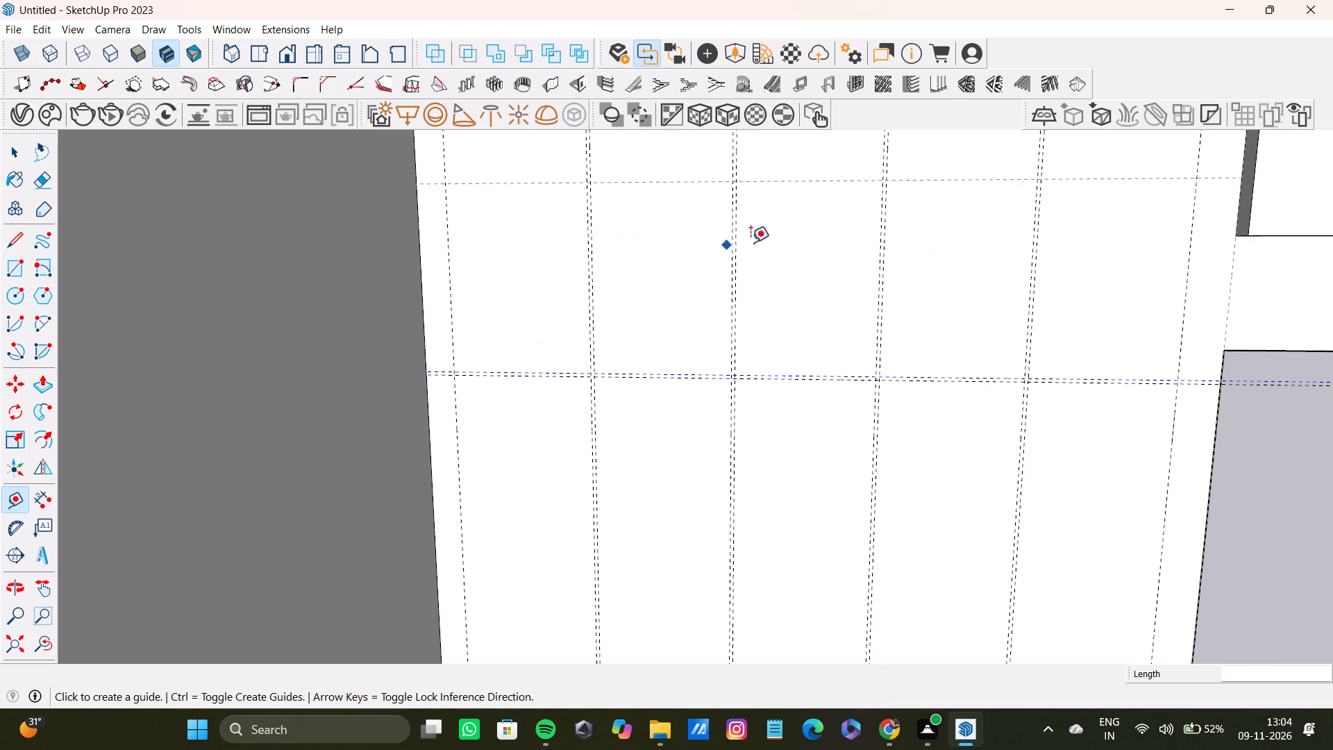
key(space)
click(837, 181)
click(837, 181)
click(836, 197)
scroll(837, 244, down, 2)
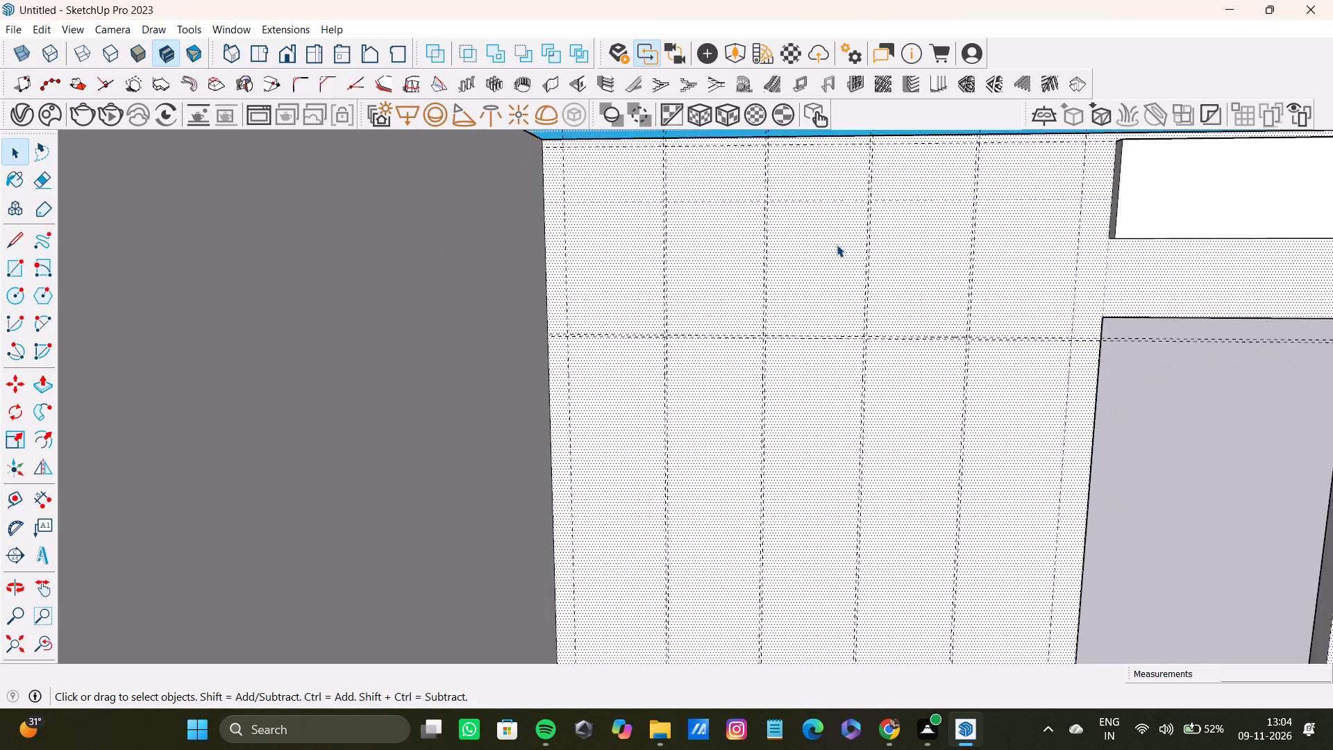
scroll(837, 244, down, 10)
shift+middle_drag(837, 244, 692, 350)
click(961, 212)
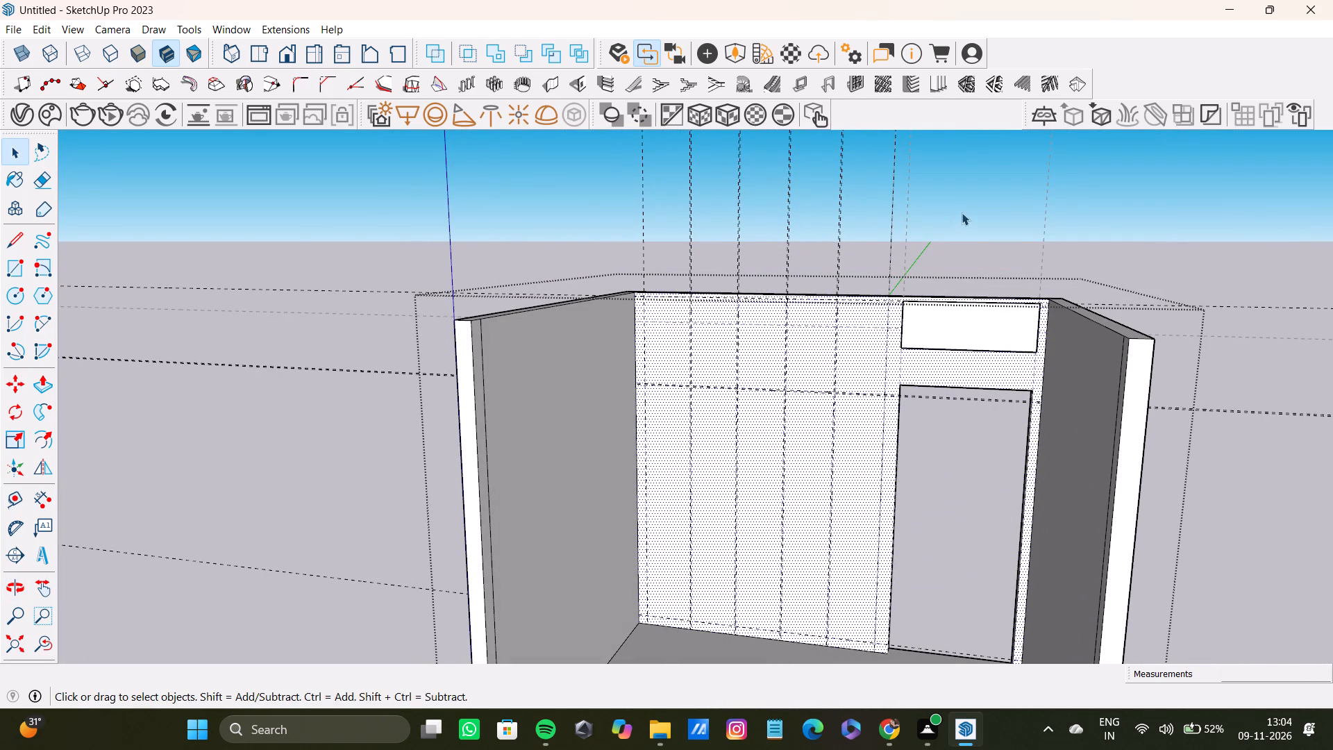
scroll(850, 314, up, 4)
click(962, 241)
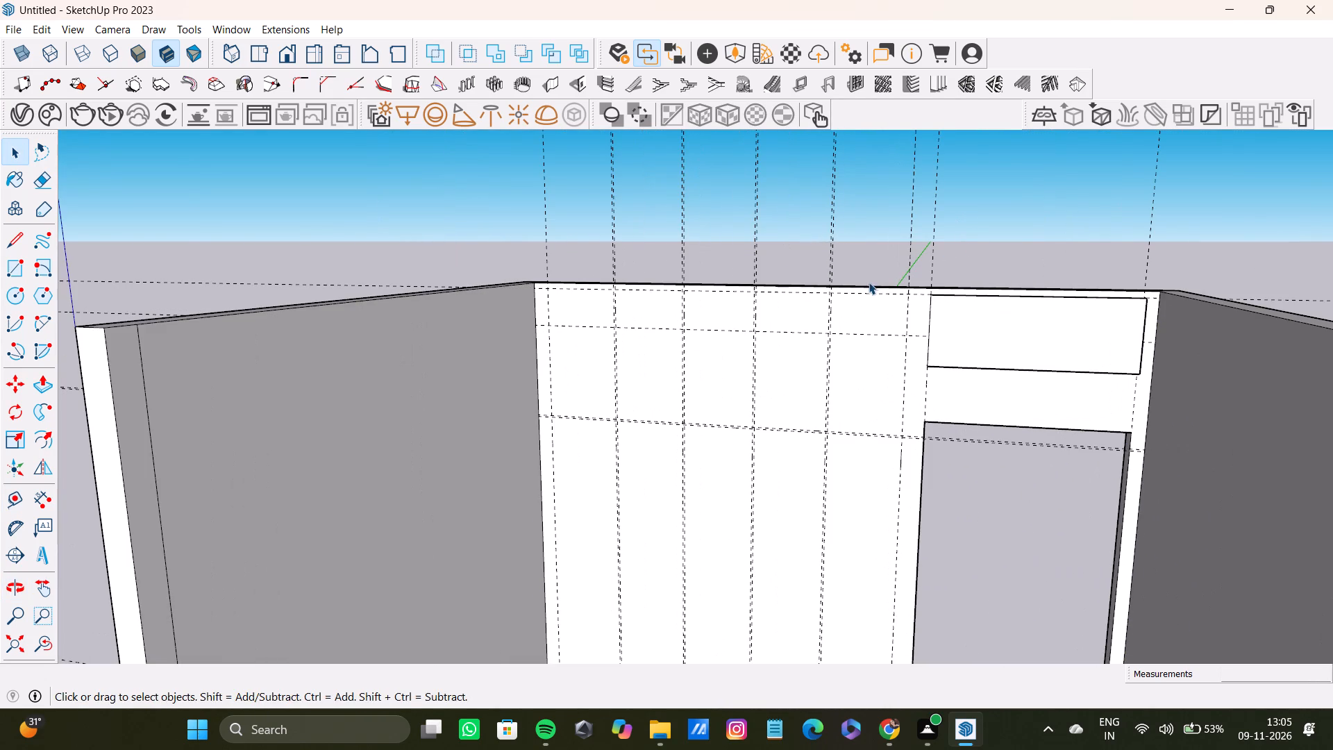
click(864, 335)
key(Delete)
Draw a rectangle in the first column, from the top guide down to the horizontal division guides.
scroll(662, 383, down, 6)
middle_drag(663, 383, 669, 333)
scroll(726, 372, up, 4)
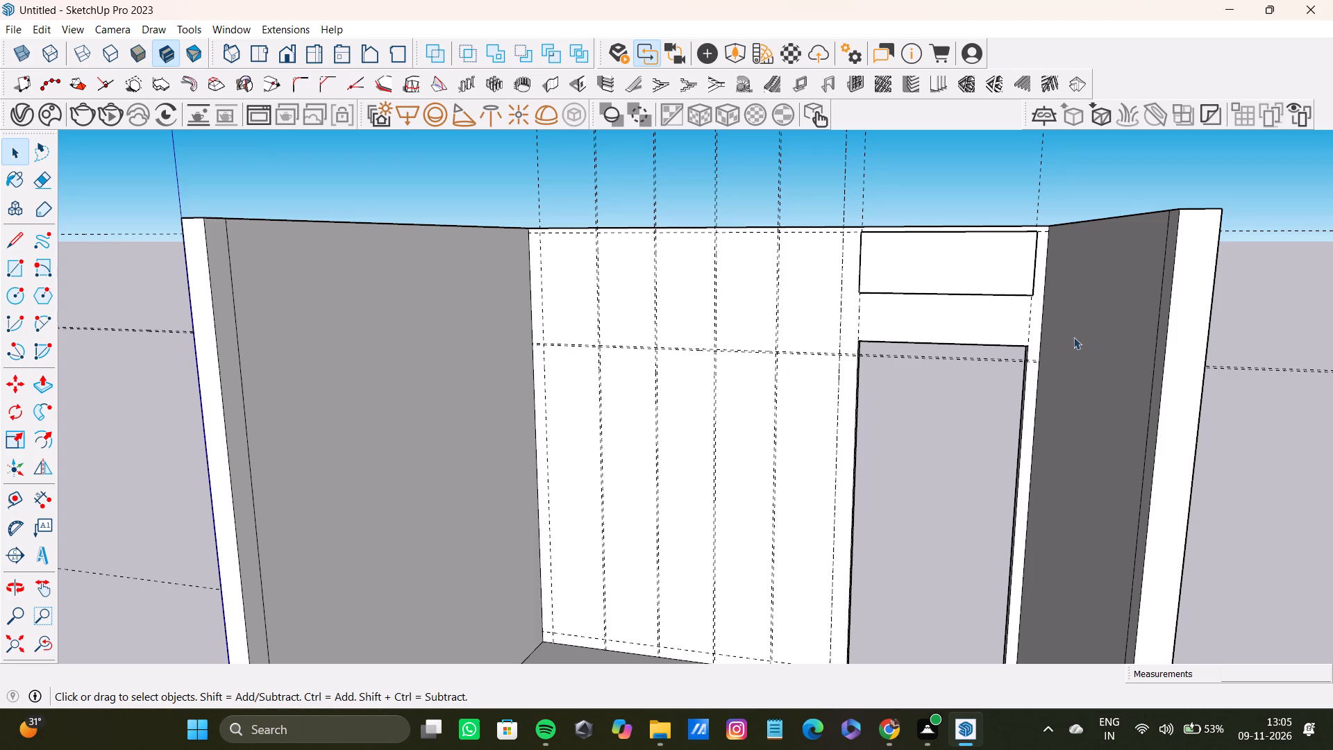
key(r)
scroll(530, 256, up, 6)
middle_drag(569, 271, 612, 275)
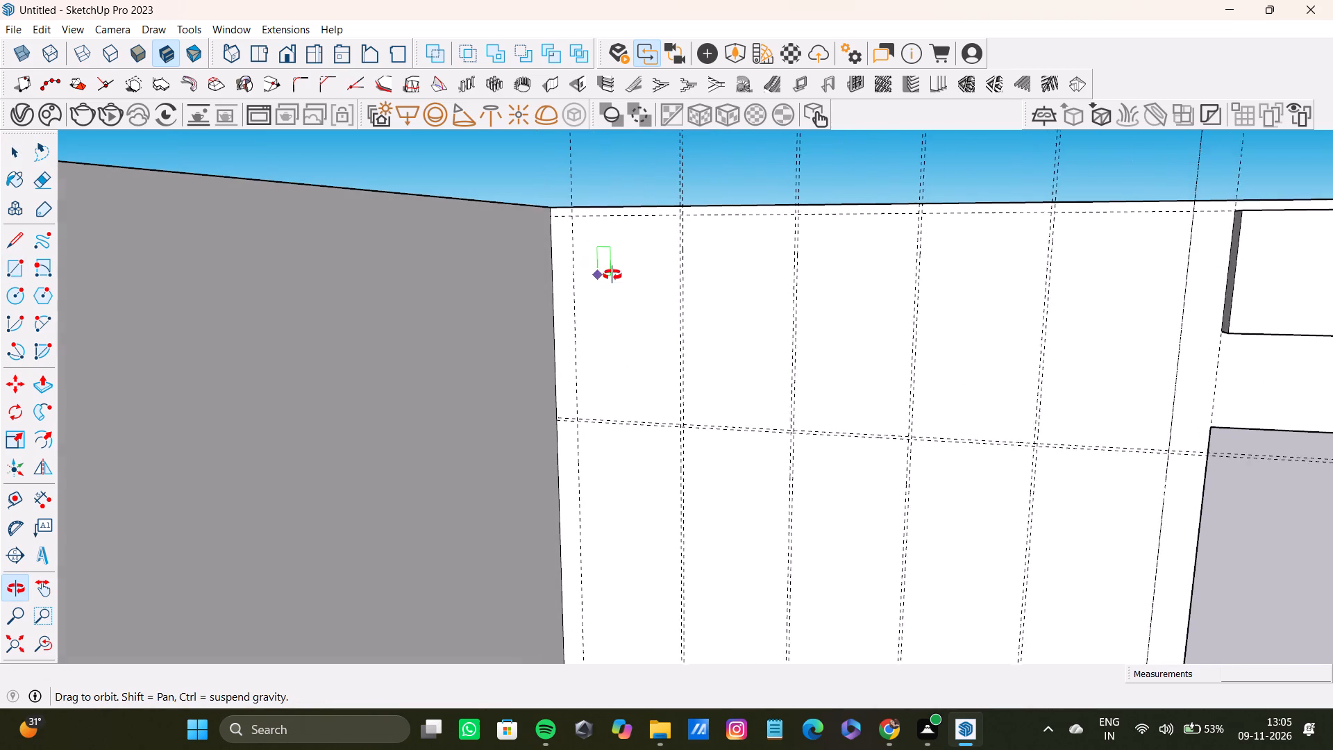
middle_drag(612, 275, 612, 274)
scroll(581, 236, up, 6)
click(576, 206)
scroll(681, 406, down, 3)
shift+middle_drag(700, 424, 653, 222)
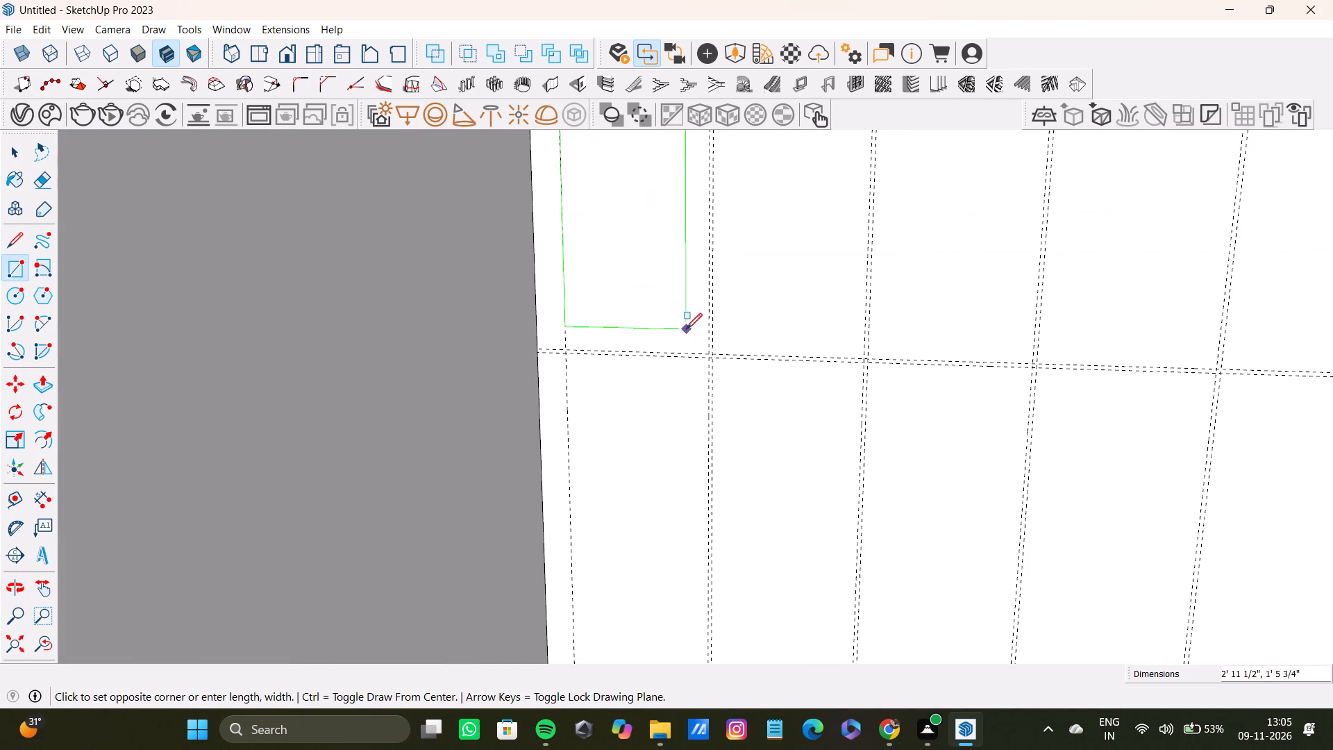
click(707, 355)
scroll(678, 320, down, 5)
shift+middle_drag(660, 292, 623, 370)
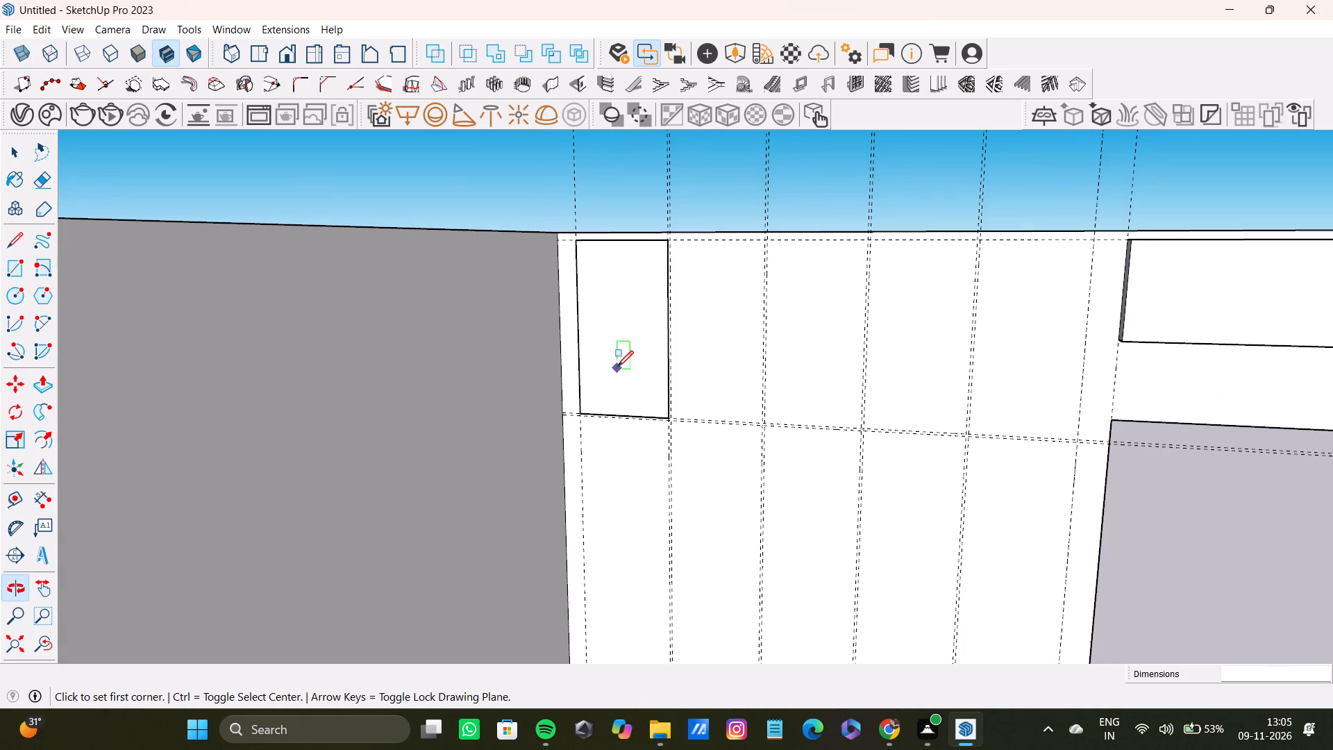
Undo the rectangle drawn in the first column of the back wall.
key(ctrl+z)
Select all the connected faces and edges of the room.
scroll(638, 294, down, 4)
middle_drag(638, 294, 632, 447)
key(space)
triple_click(638, 271)
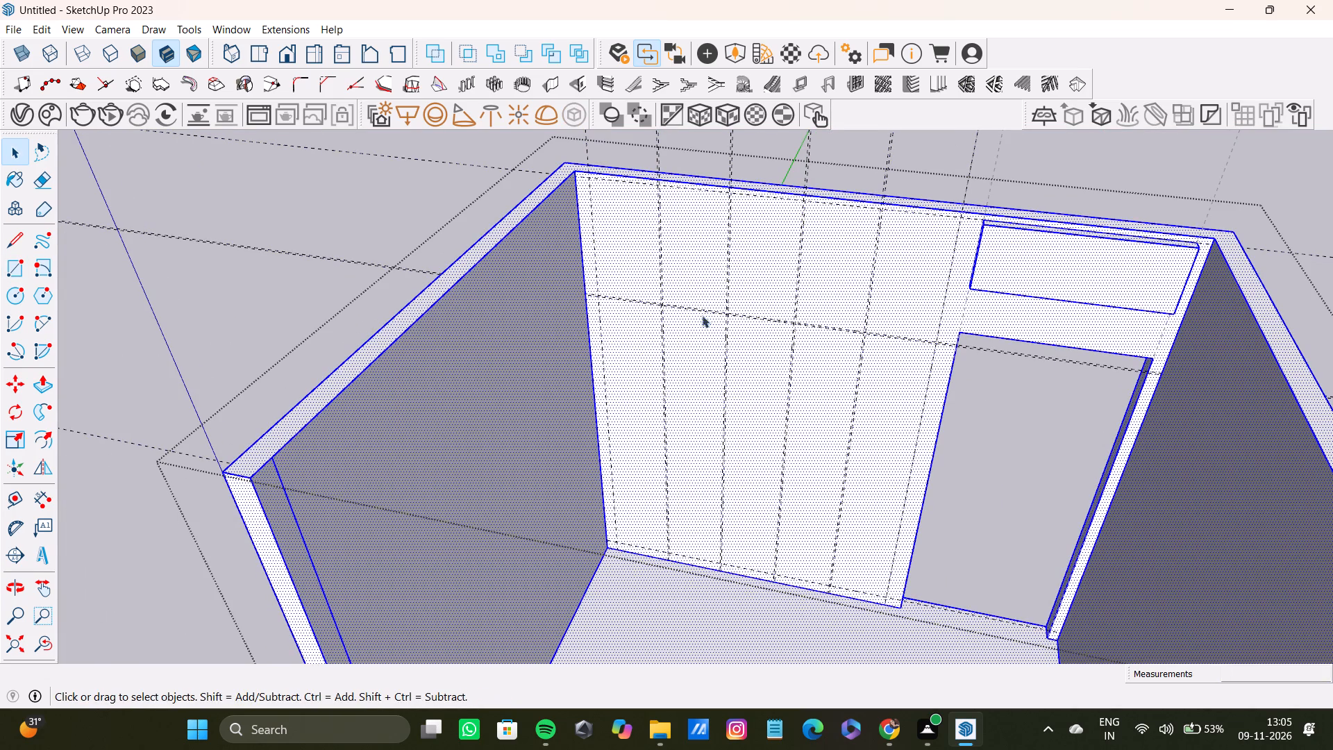
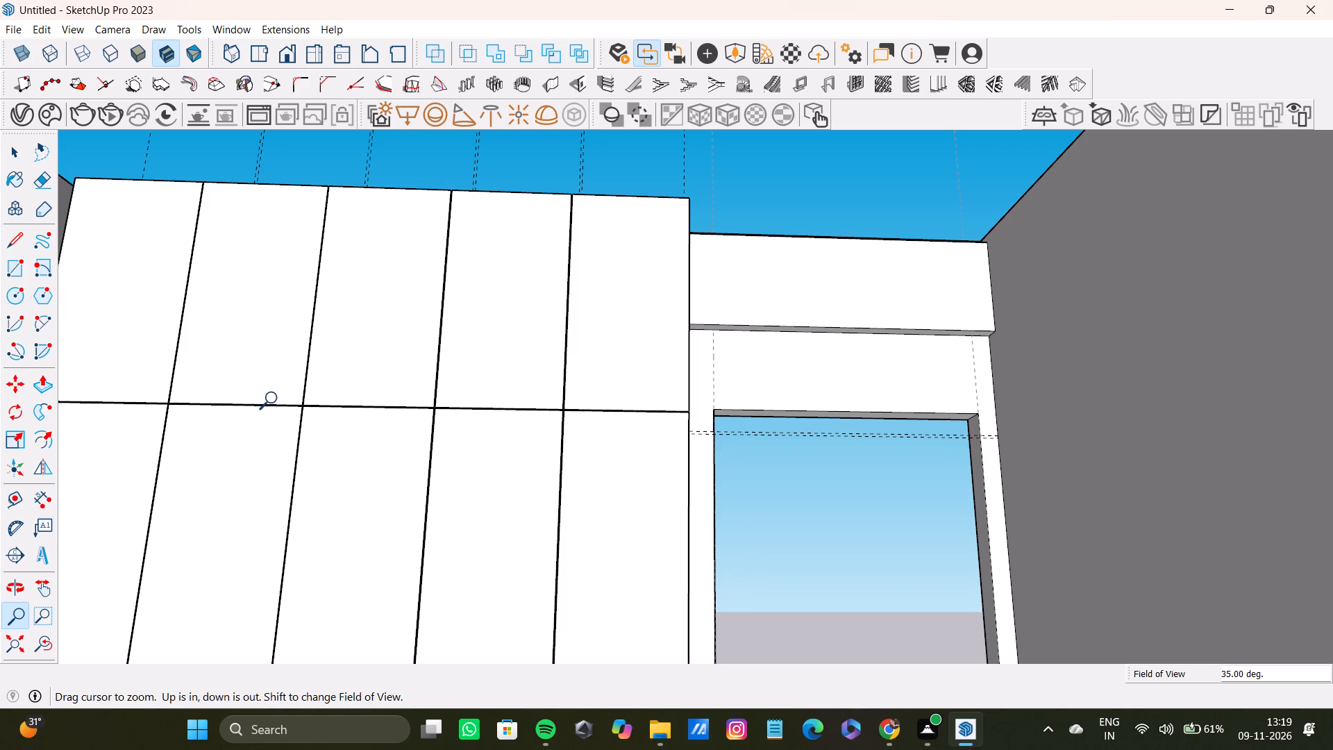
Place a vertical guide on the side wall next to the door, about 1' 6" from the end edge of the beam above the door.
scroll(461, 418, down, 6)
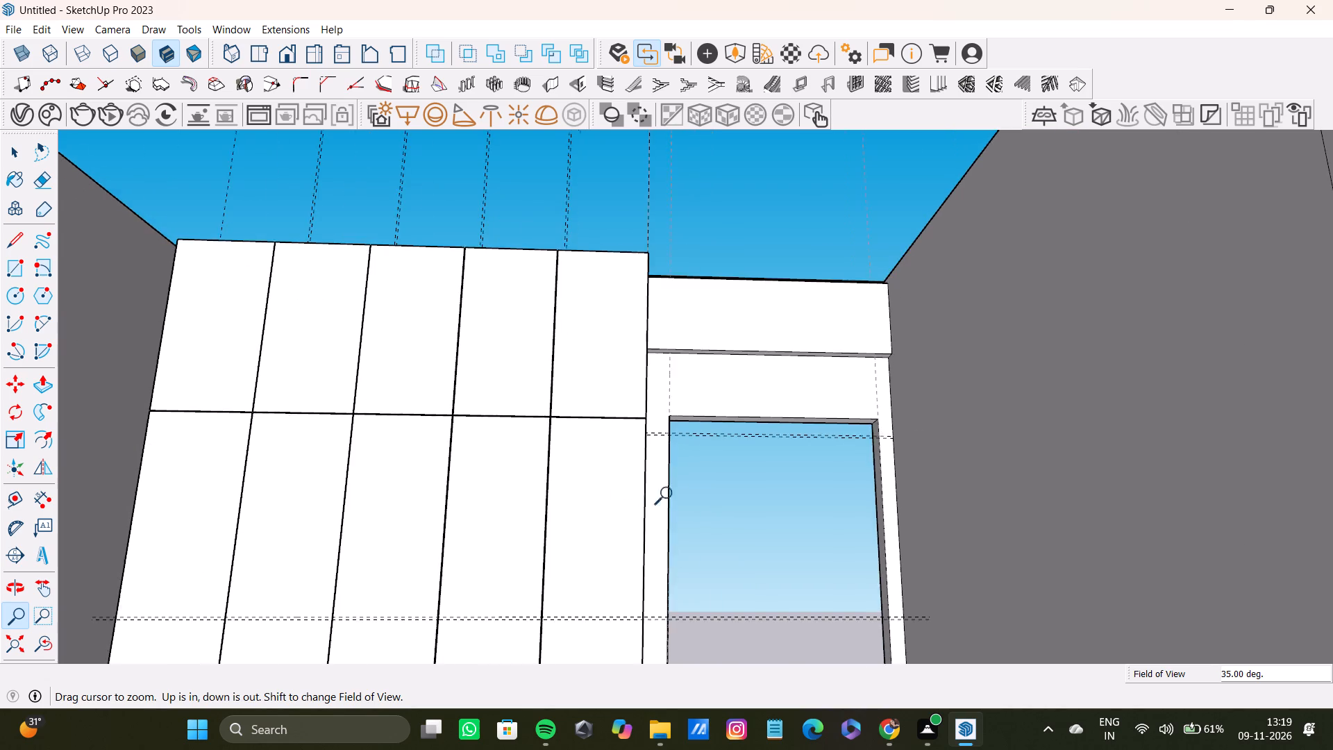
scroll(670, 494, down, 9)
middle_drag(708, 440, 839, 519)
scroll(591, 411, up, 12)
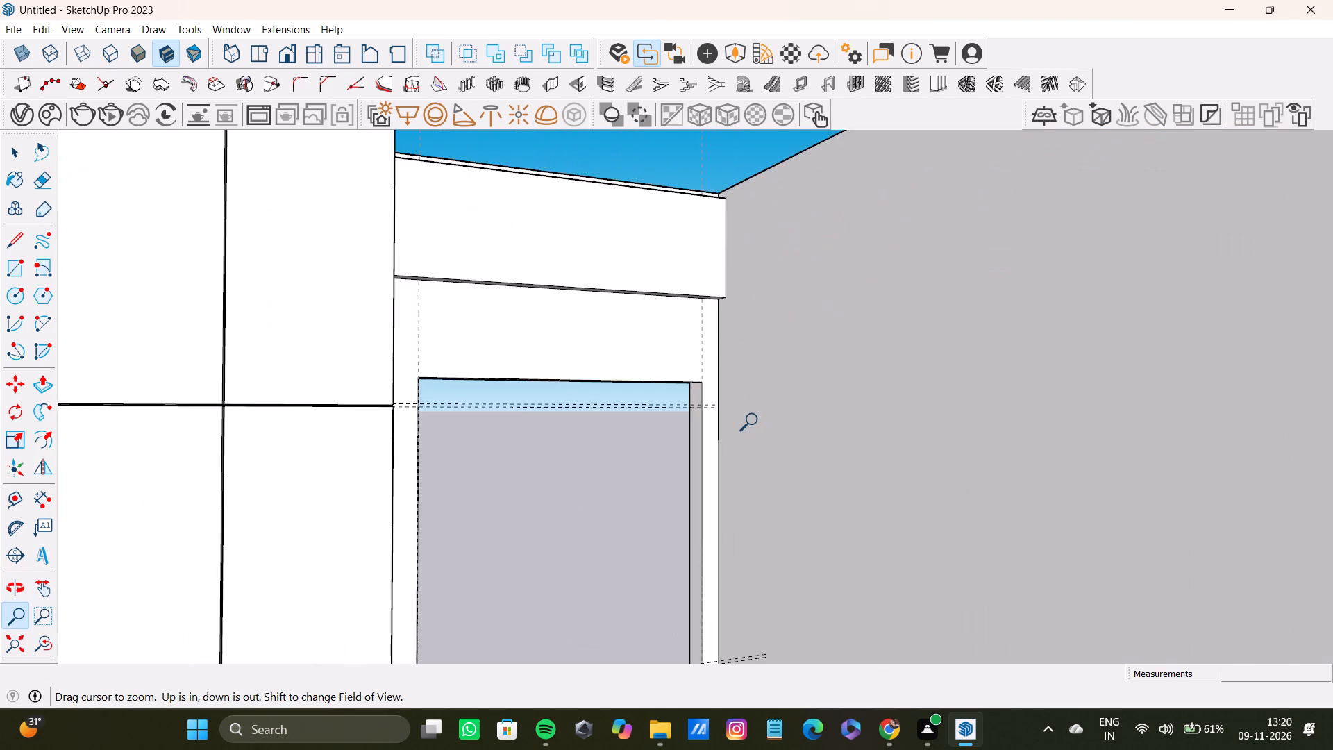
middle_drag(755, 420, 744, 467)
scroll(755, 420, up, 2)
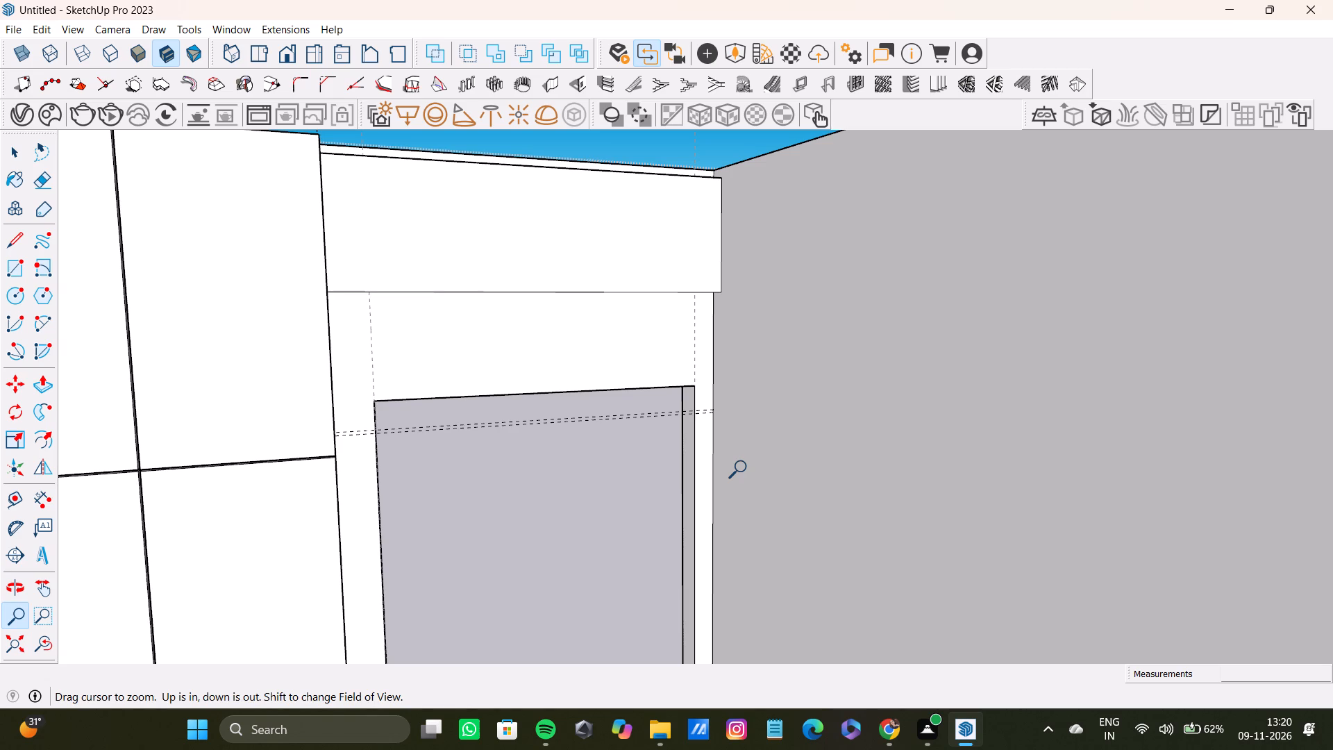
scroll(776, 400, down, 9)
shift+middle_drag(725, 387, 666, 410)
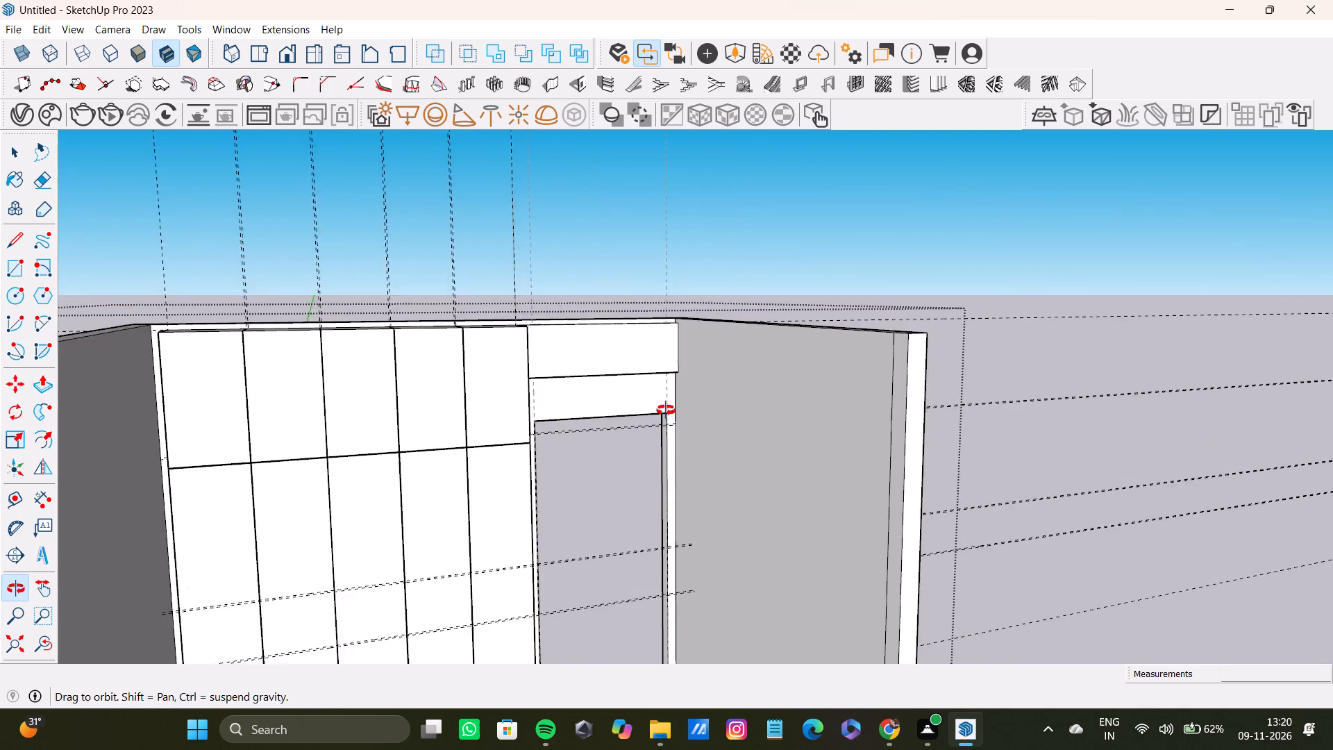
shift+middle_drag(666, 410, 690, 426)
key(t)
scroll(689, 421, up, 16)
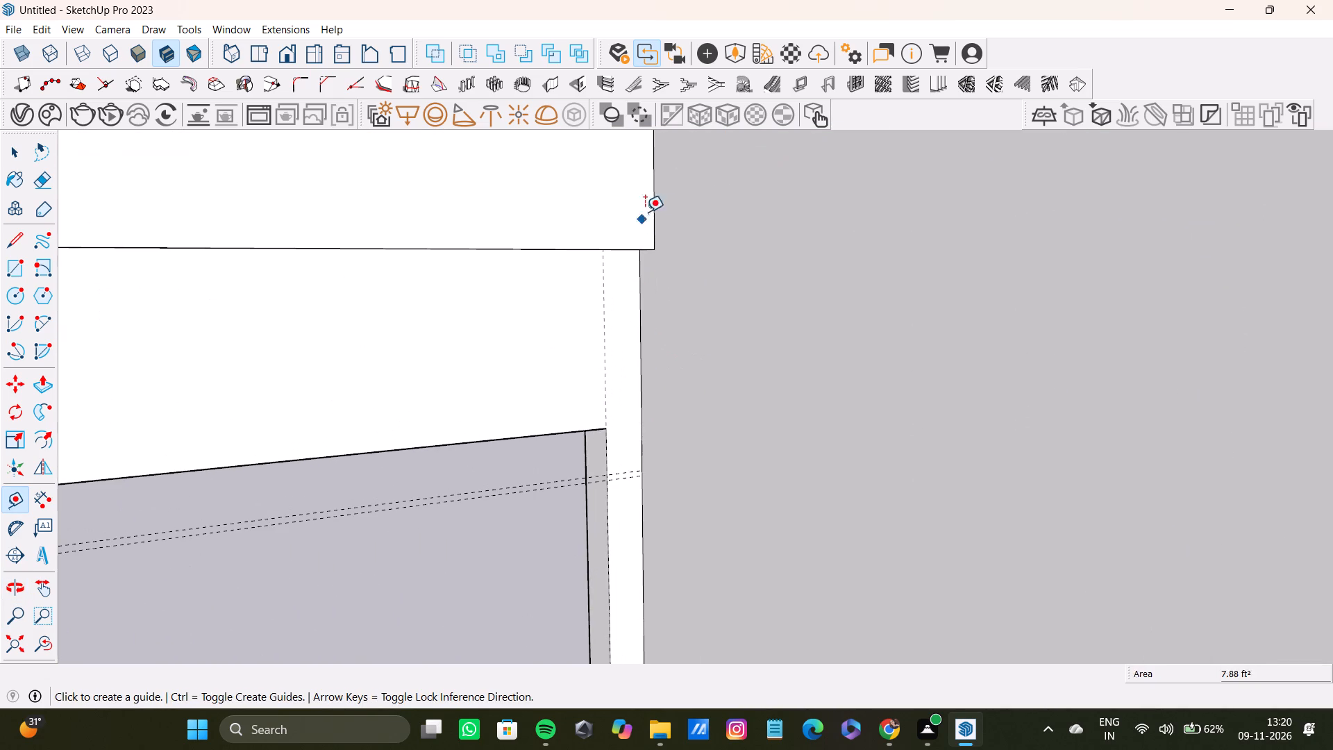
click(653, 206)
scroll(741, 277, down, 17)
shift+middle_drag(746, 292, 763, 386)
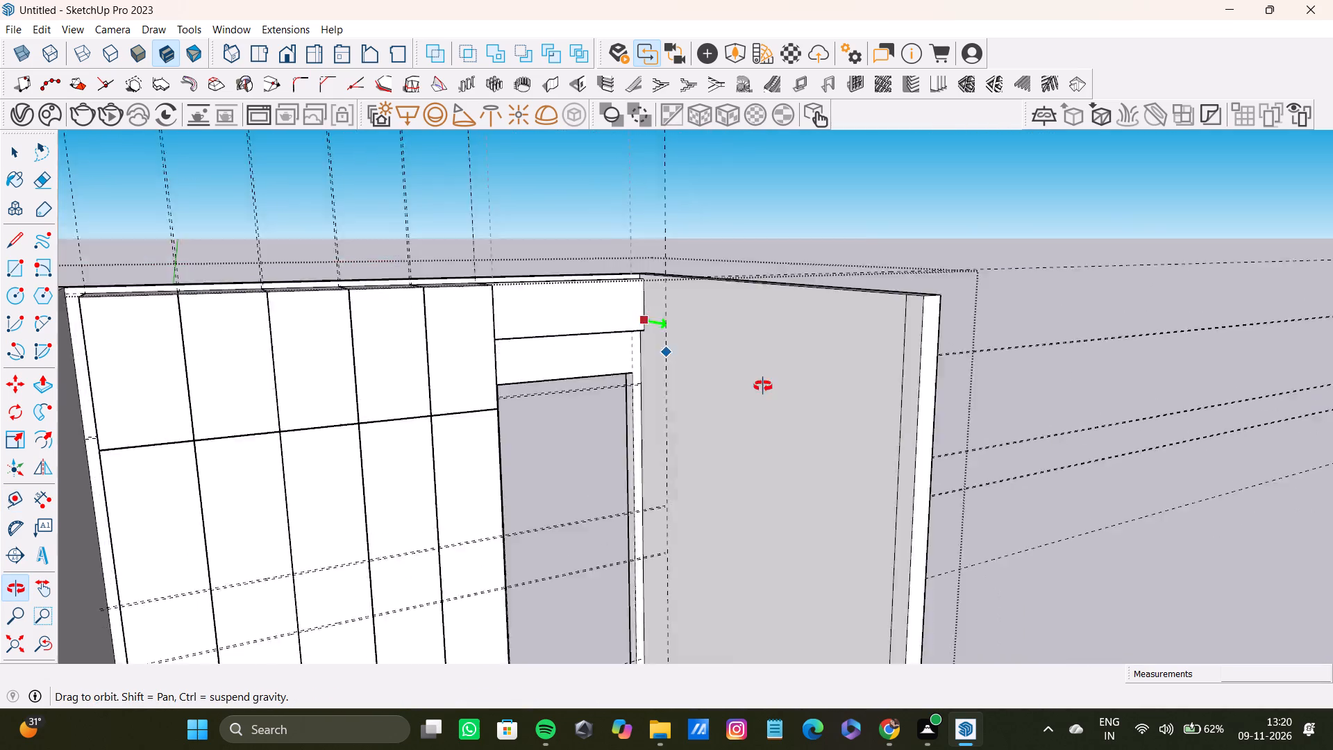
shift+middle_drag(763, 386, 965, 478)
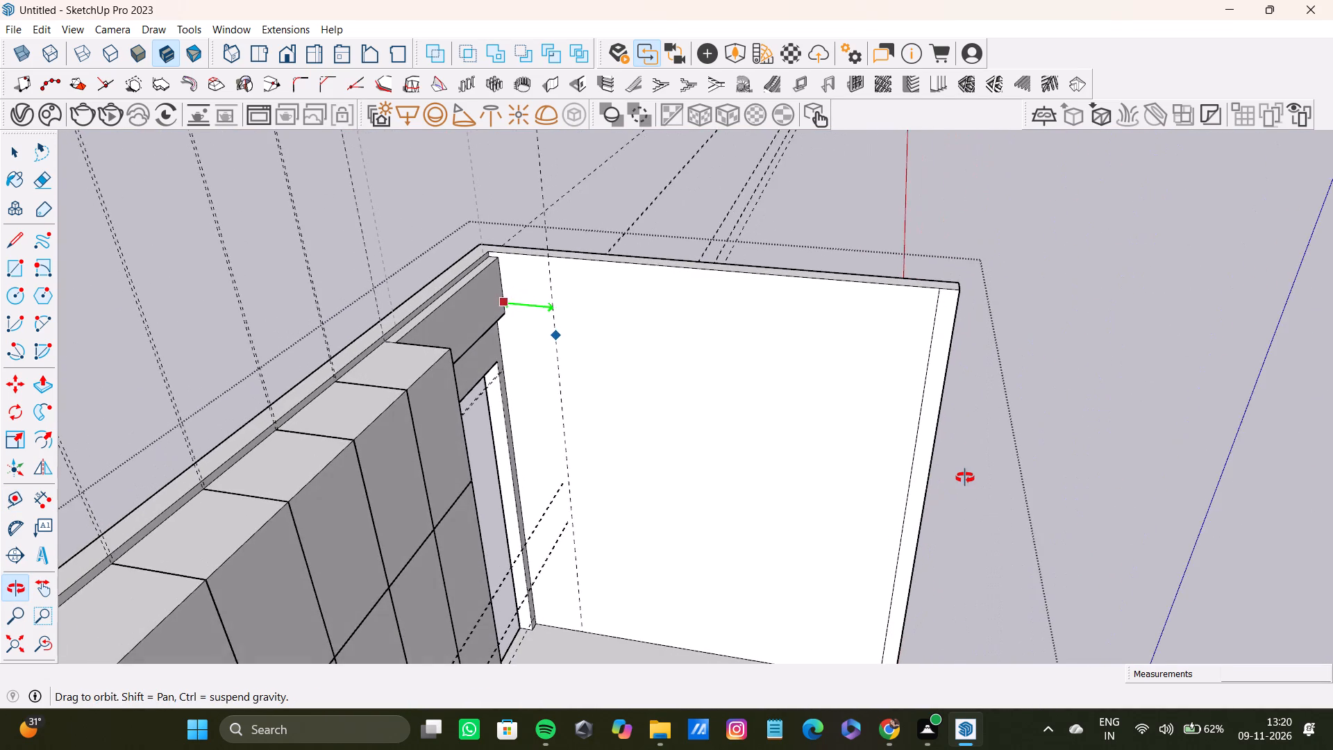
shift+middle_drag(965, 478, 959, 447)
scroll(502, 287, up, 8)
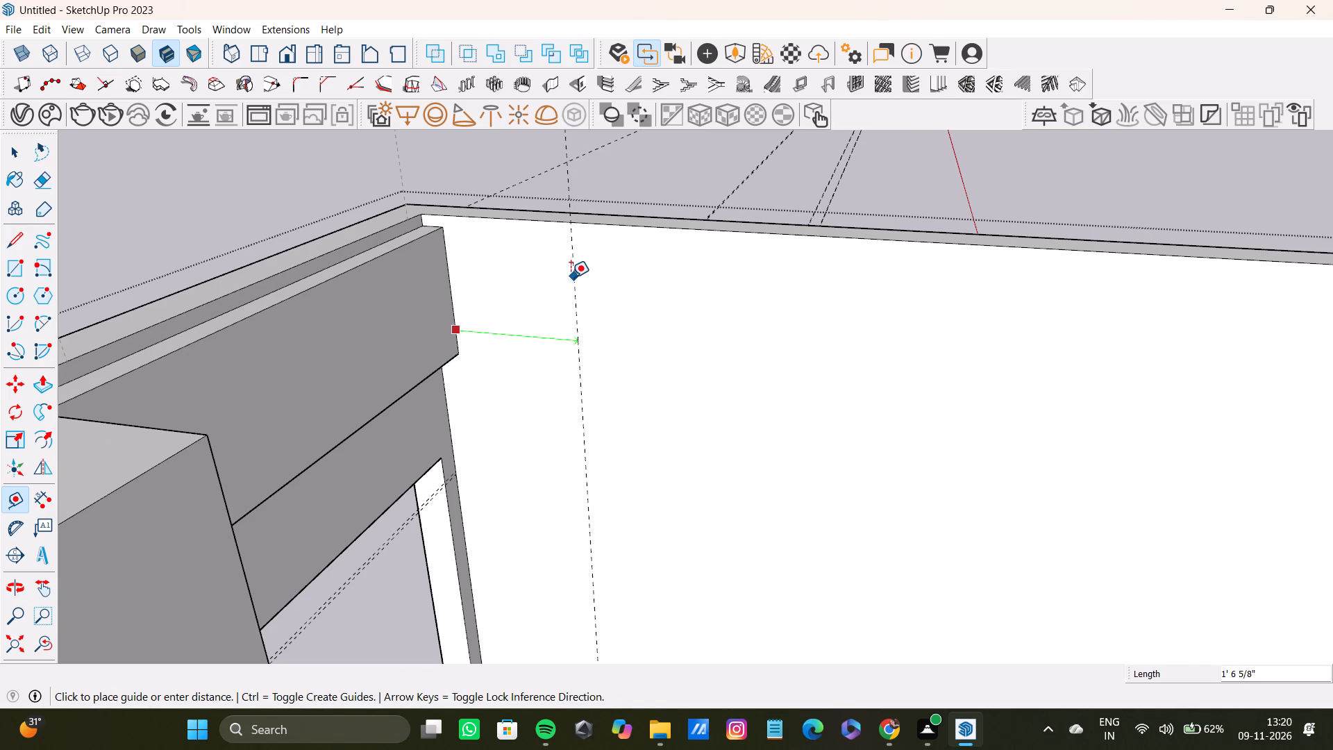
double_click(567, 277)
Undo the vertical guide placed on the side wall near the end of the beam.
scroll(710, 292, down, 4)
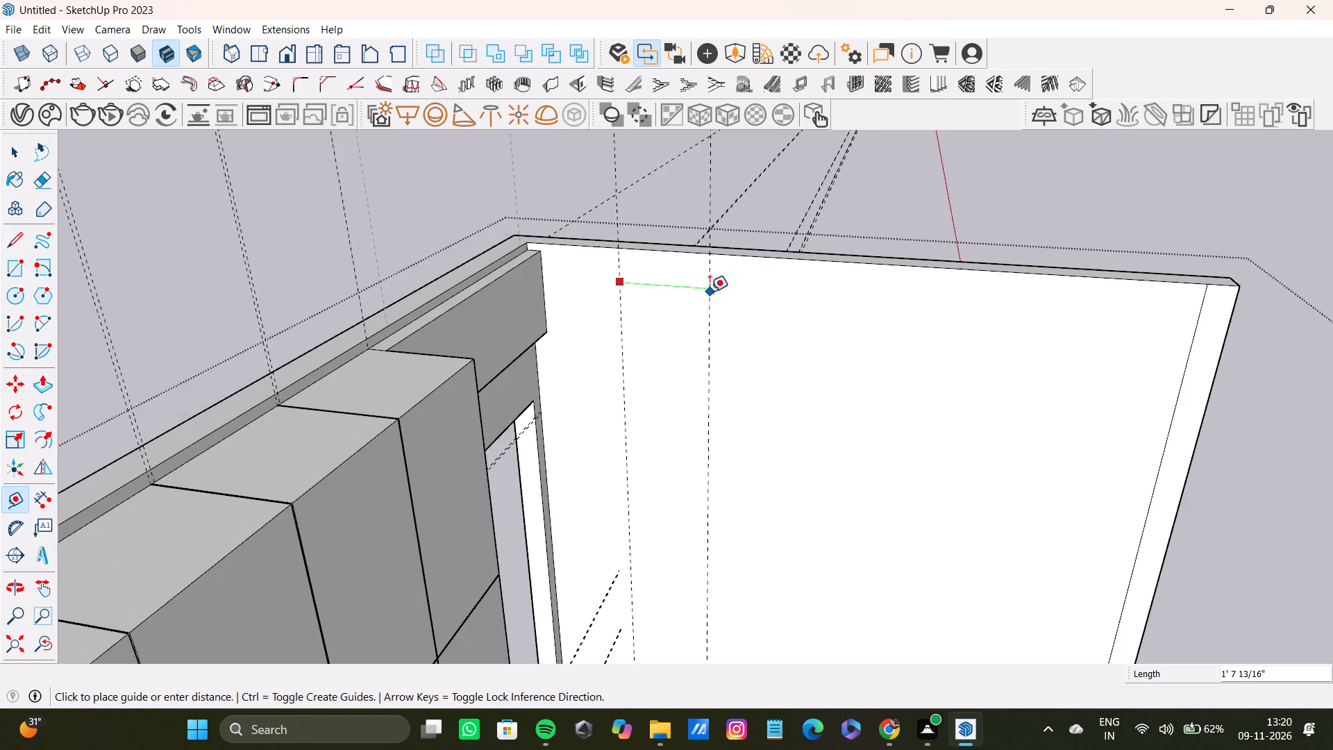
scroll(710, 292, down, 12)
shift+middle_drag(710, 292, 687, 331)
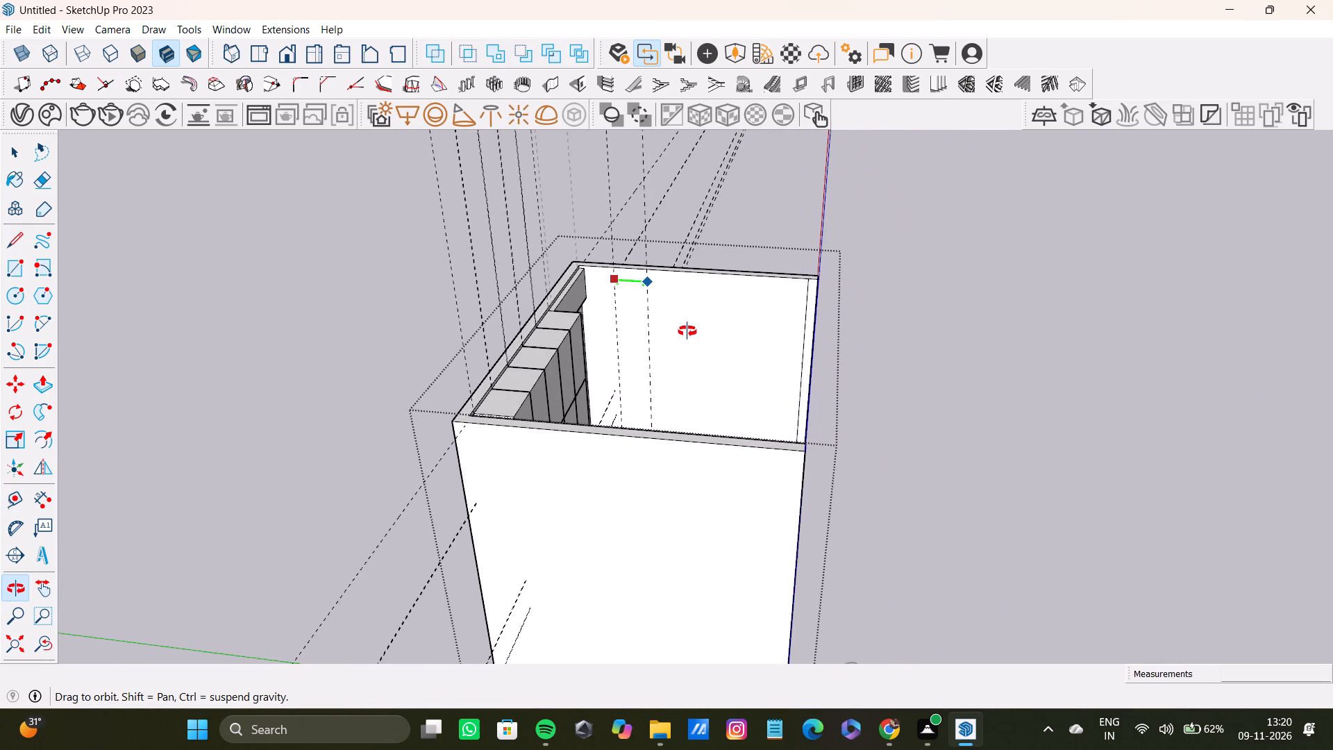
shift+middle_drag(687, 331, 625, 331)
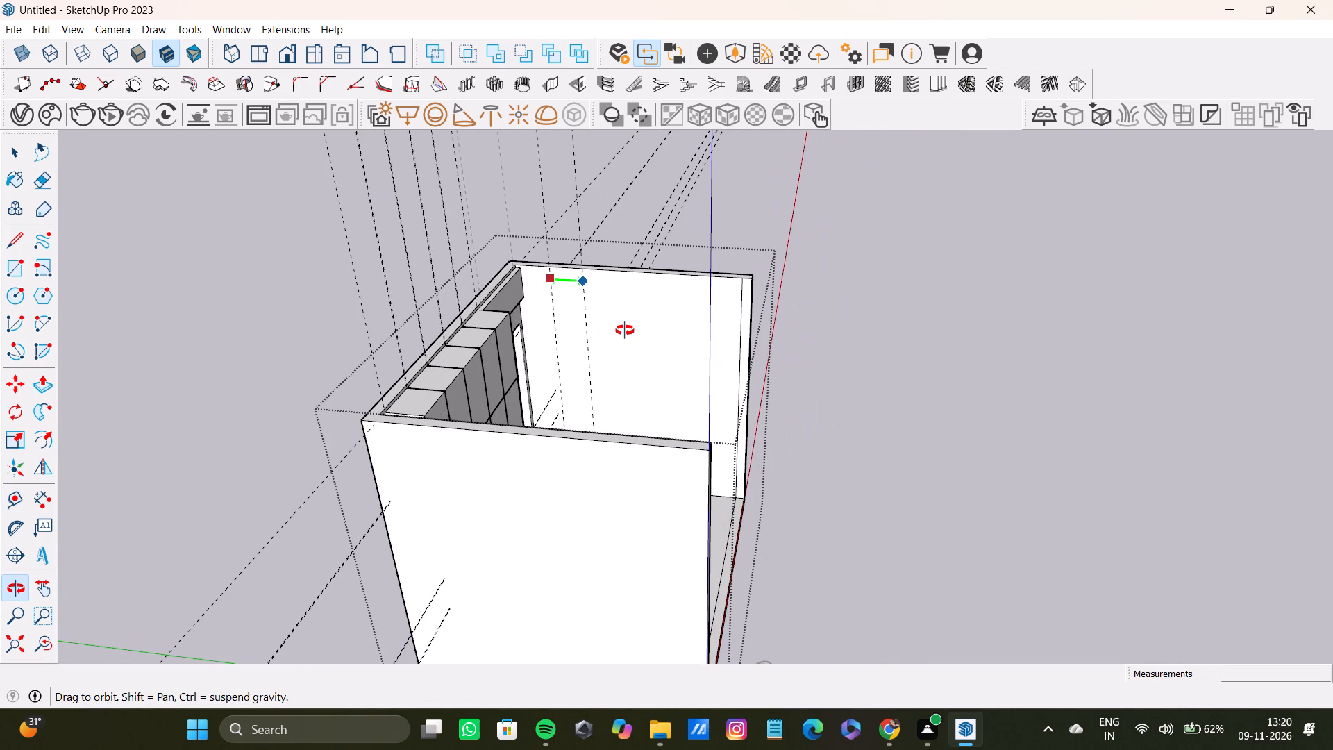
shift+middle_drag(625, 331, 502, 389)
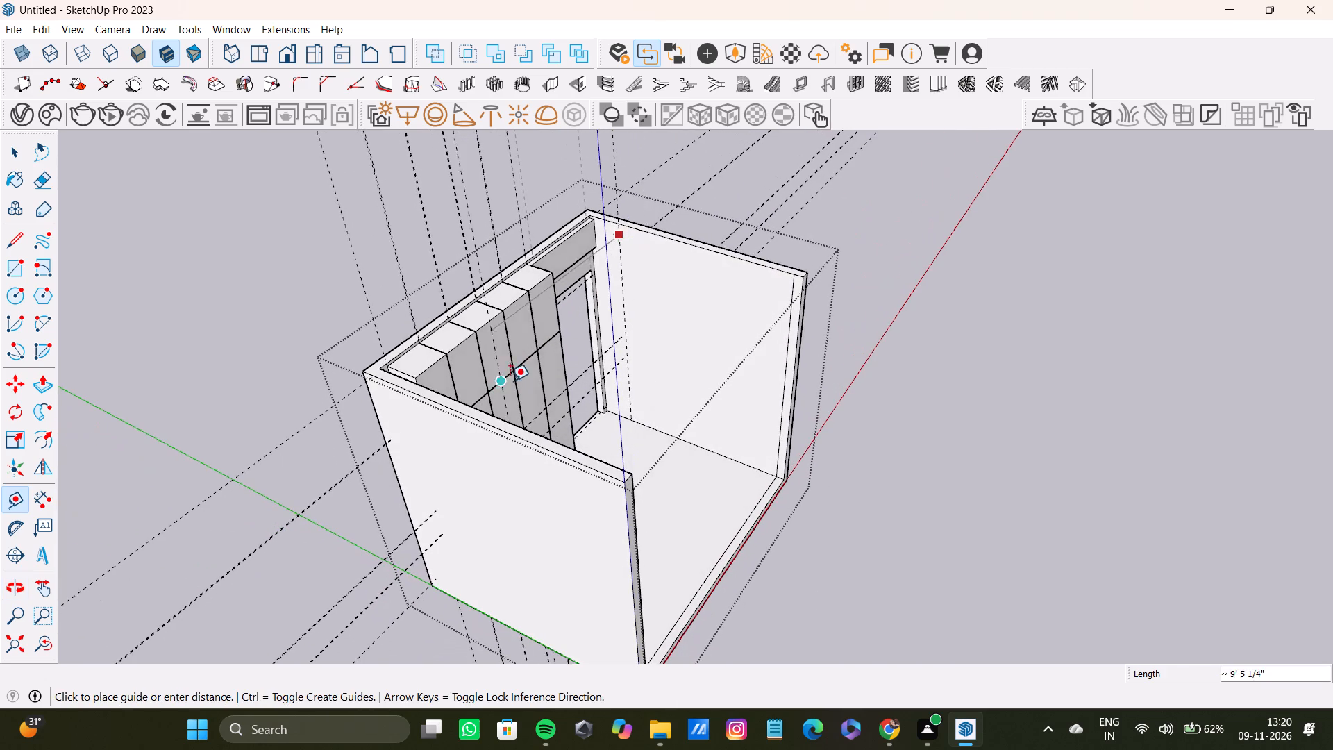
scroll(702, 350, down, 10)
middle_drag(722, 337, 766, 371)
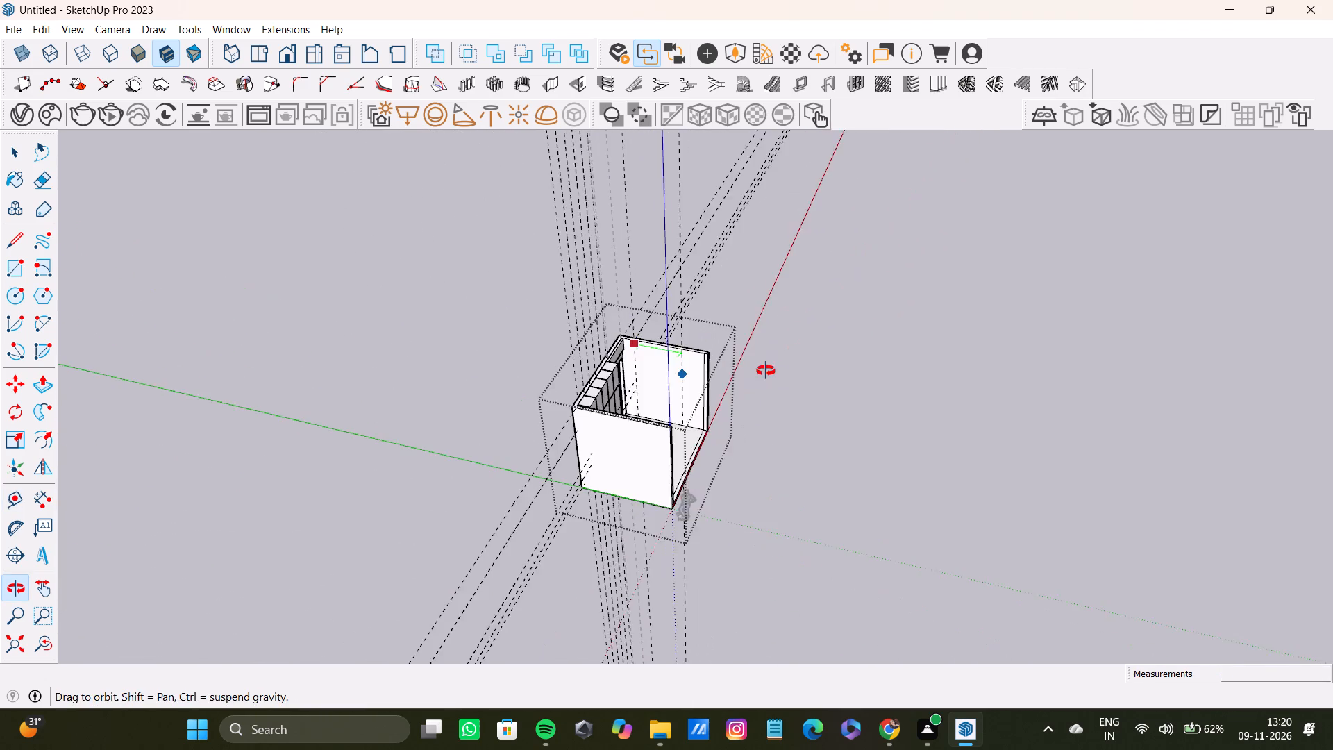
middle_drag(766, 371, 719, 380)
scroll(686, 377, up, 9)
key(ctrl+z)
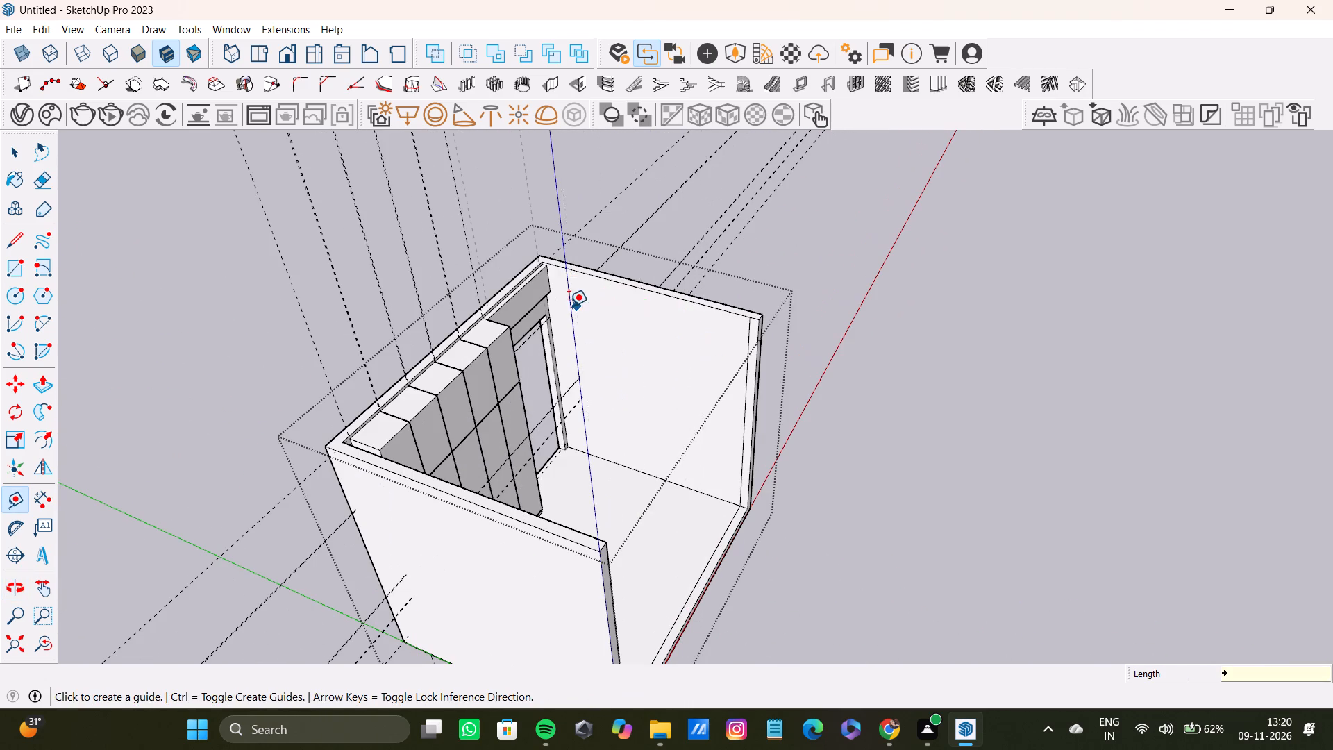
Place a vertical guide on the side wall about 2' 3 3/4" from the end edge of the beam above the door.
scroll(568, 306, up, 12)
middle_drag(559, 265, 628, 260)
scroll(572, 258, up, 4)
key(t)
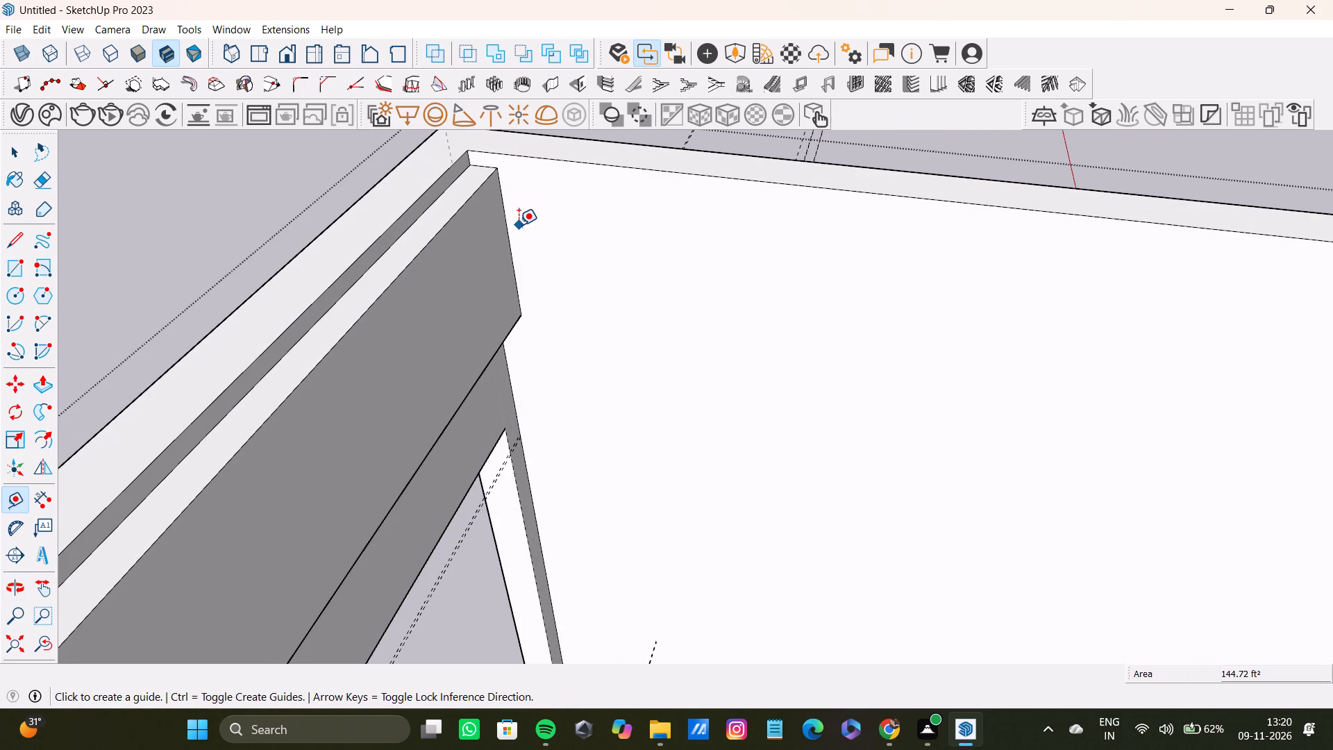
click(508, 236)
scroll(719, 326, down, 8)
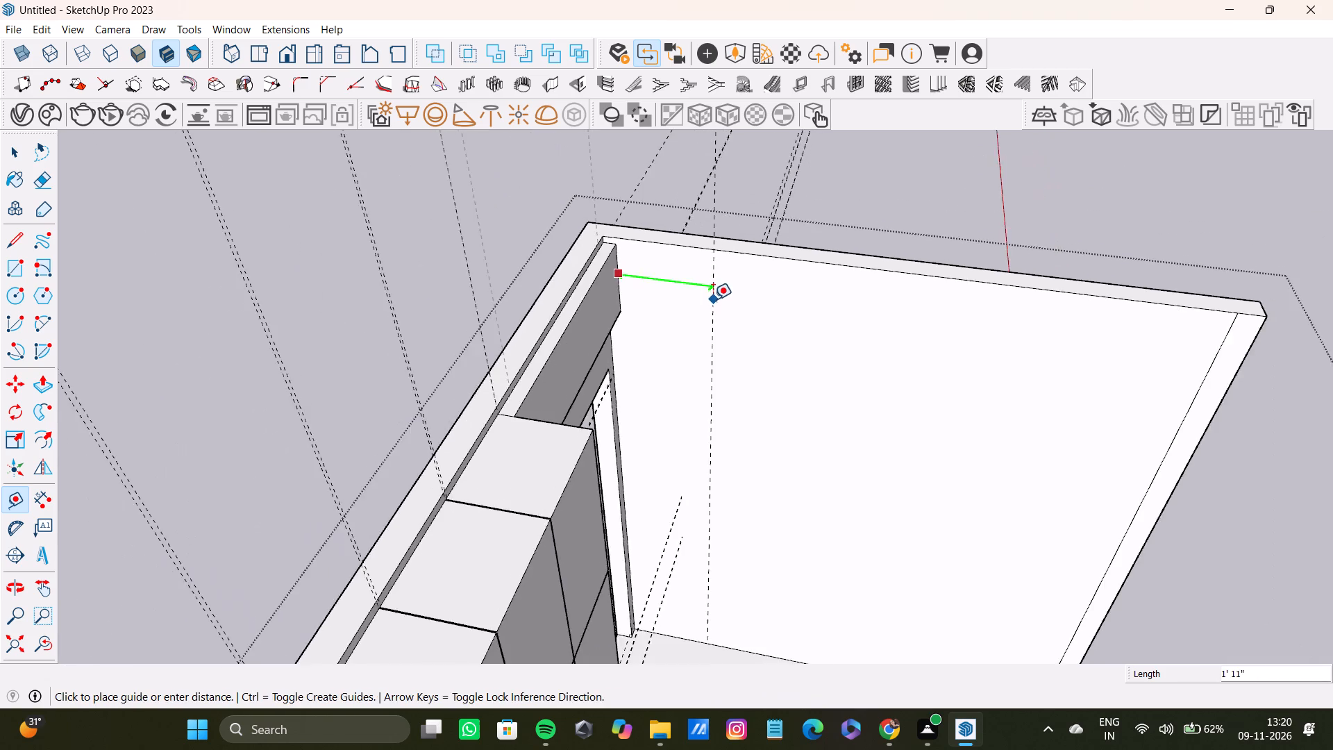
shift+middle_drag(713, 299, 626, 281)
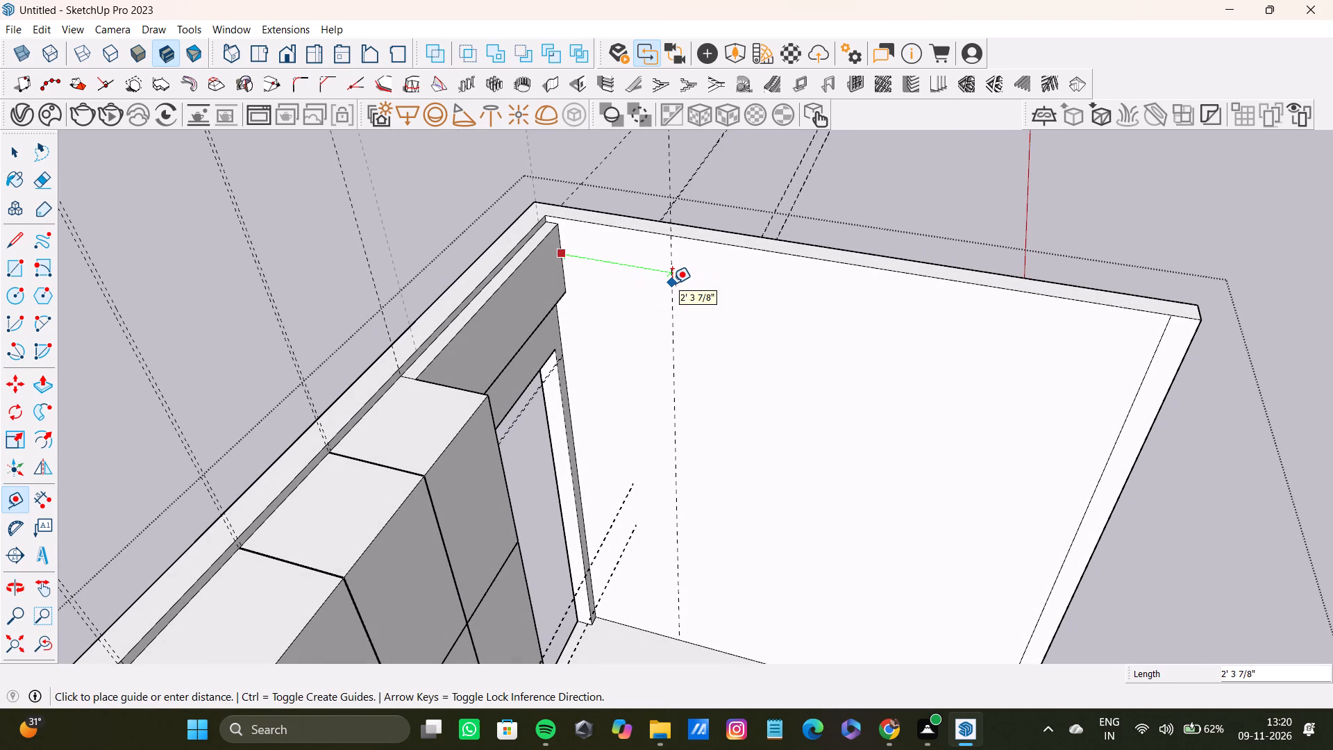
click(671, 283)
Place a second vertical guide on the side wall about 6' 6" from the first one, toward the room's open side.
click(671, 283)
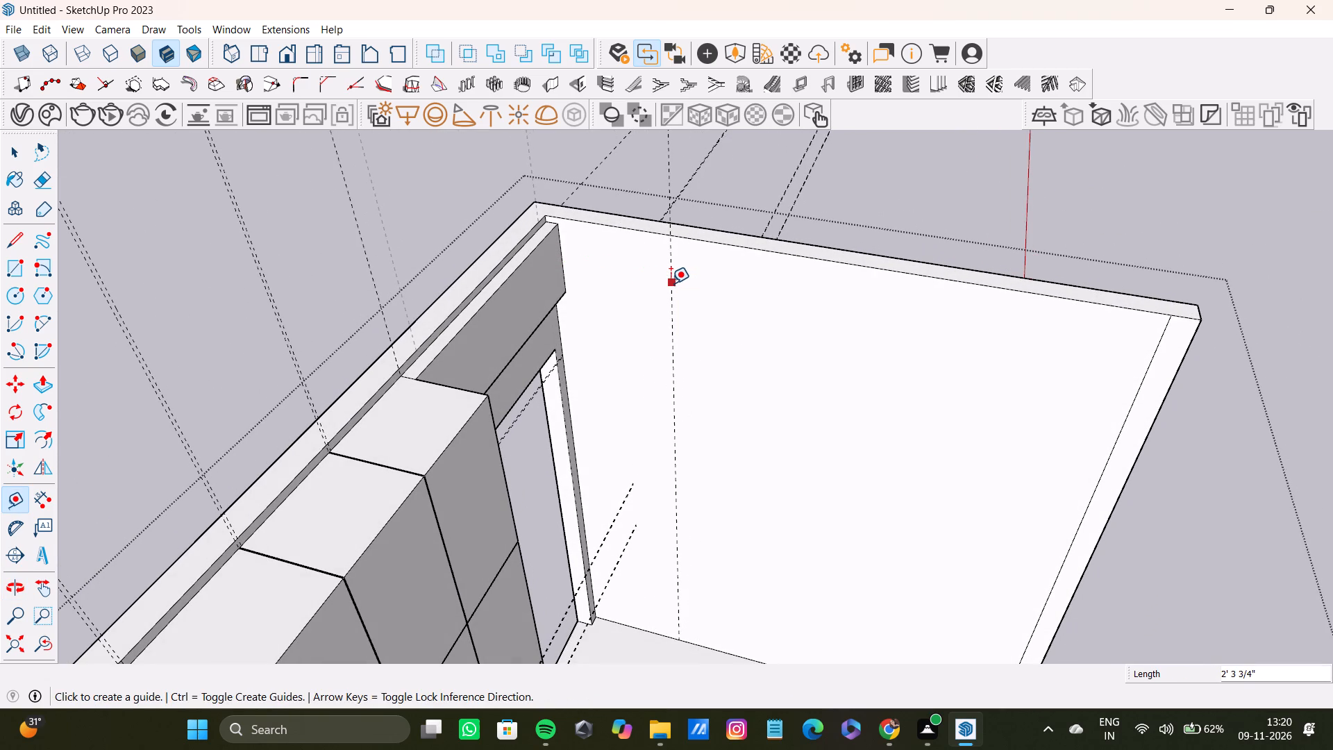
scroll(943, 362, down, 8)
middle_drag(944, 356, 835, 277)
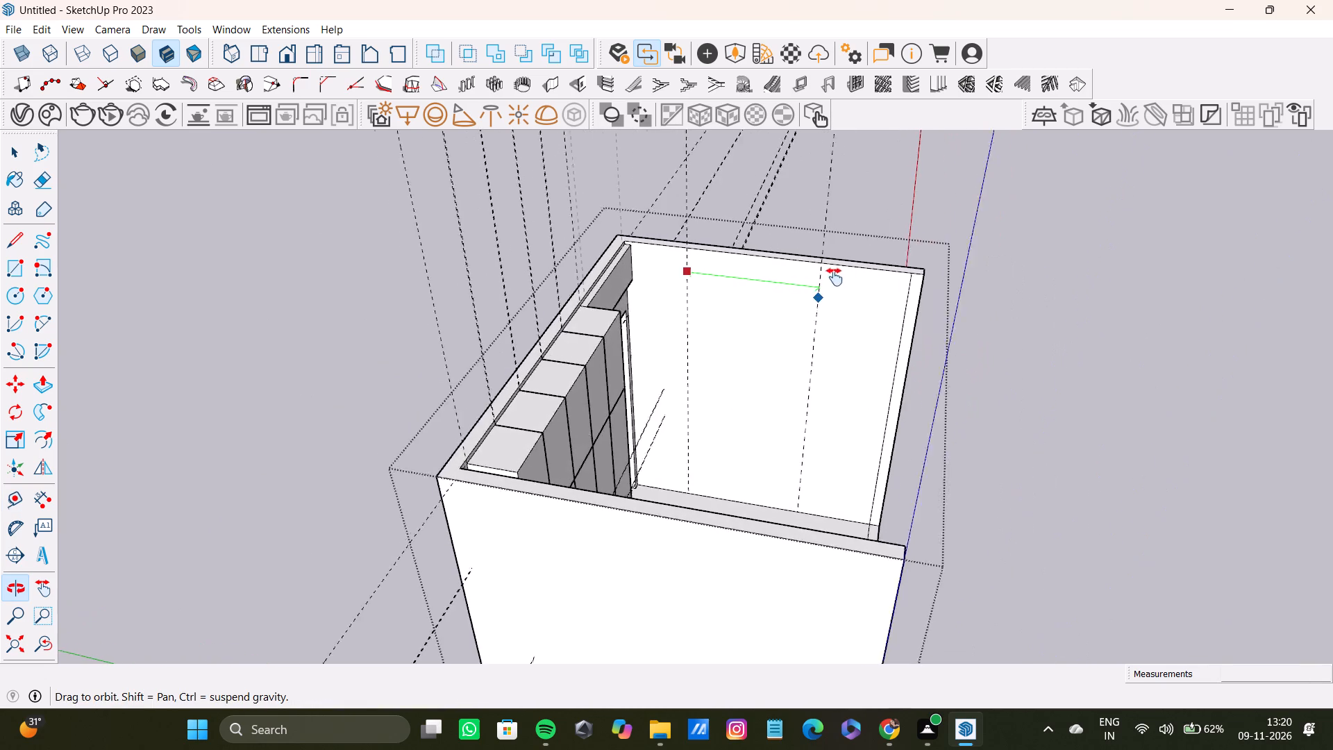
middle_drag(835, 277, 853, 283)
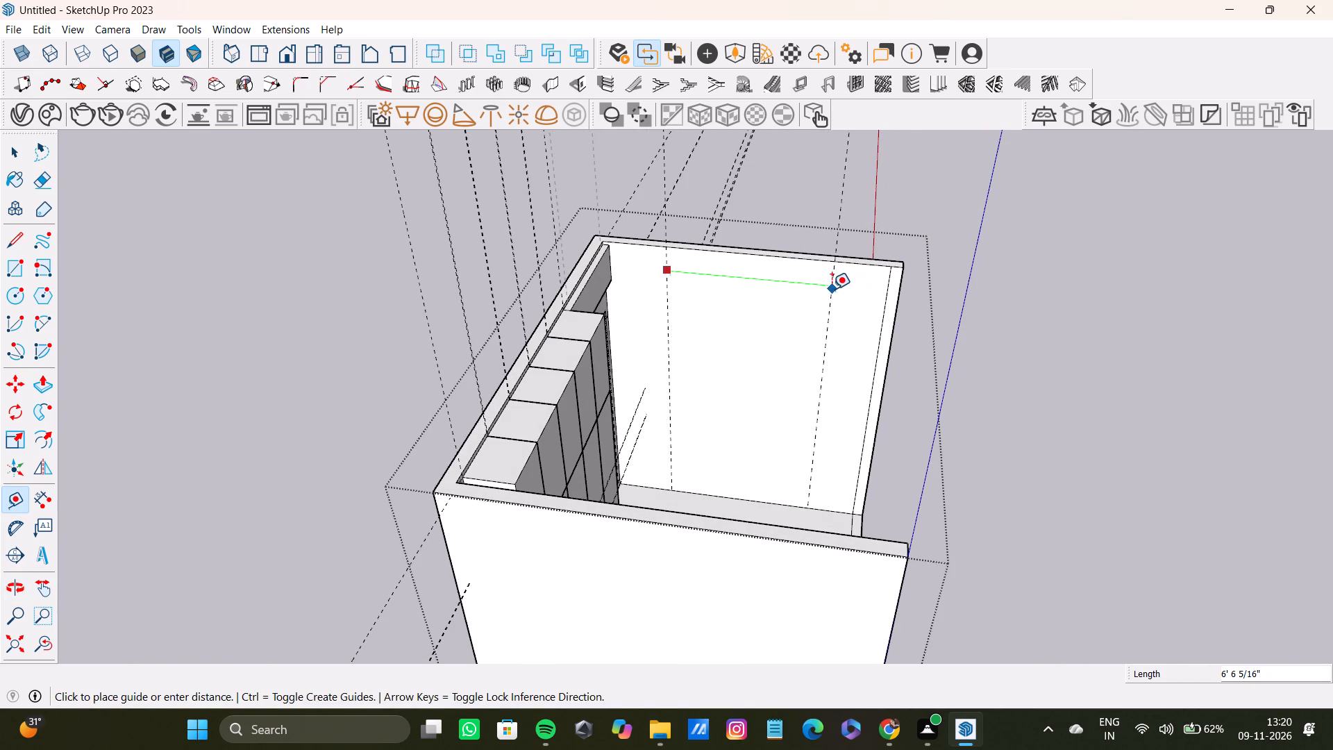
click(832, 289)
Draw a rectangle on the side wall between the two vertical guides, from the wall's top edge to the floor, about 6' 6" by 12' 11 1/2".
scroll(814, 296, down, 5)
shift+middle_drag(814, 296, 739, 336)
middle_drag(708, 334, 672, 334)
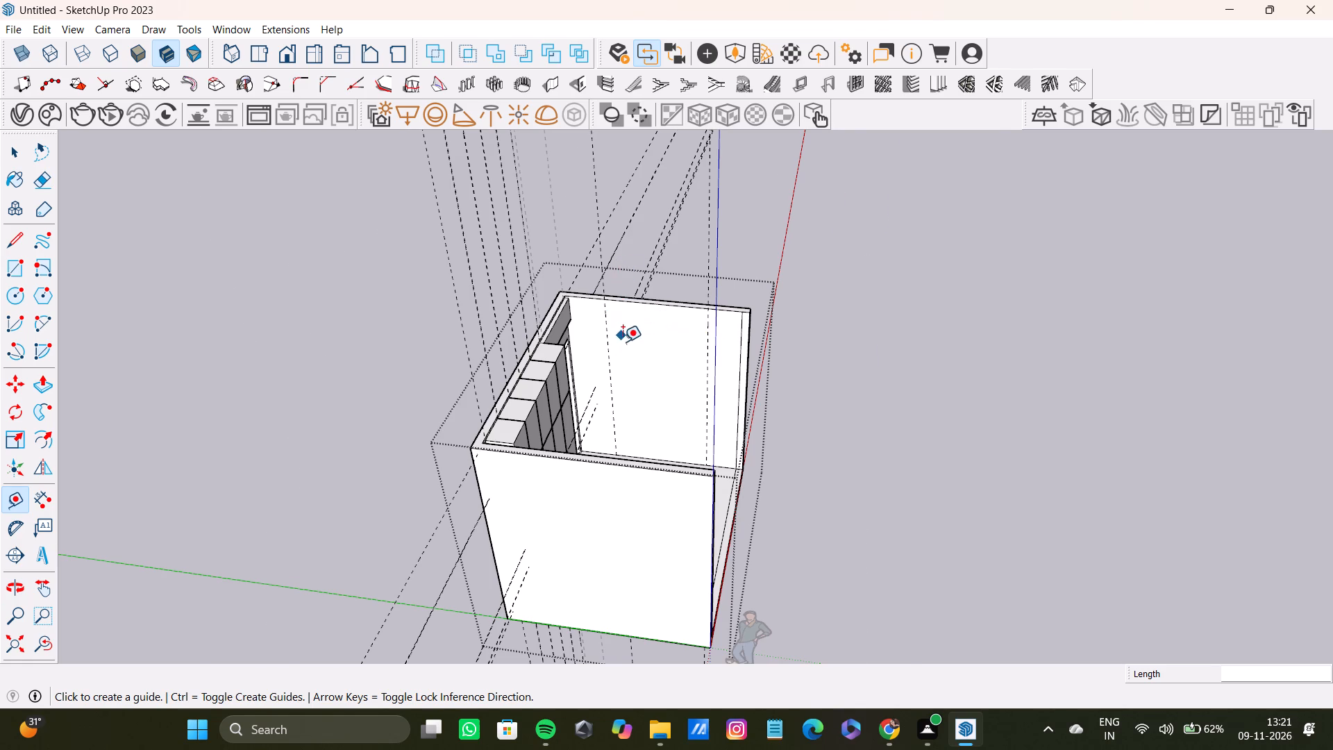
scroll(623, 342, up, 6)
scroll(592, 278, up, 7)
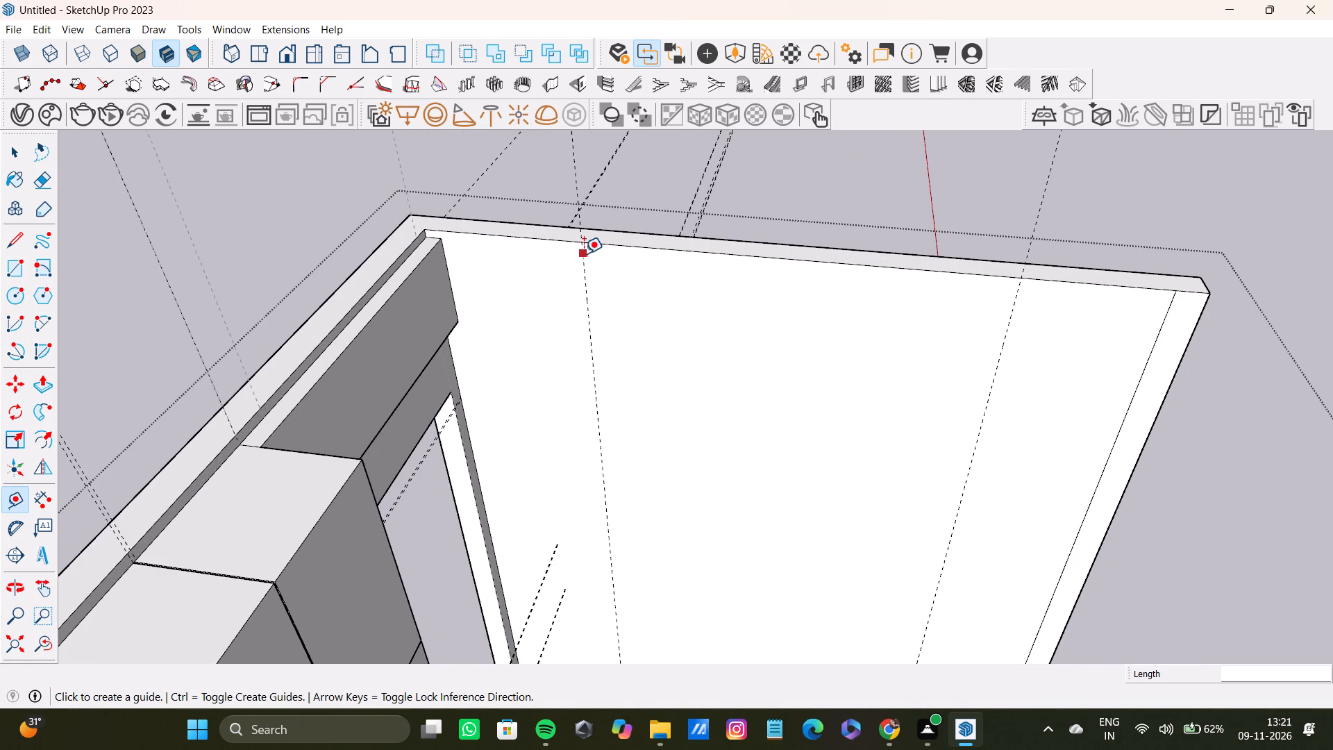
key(r)
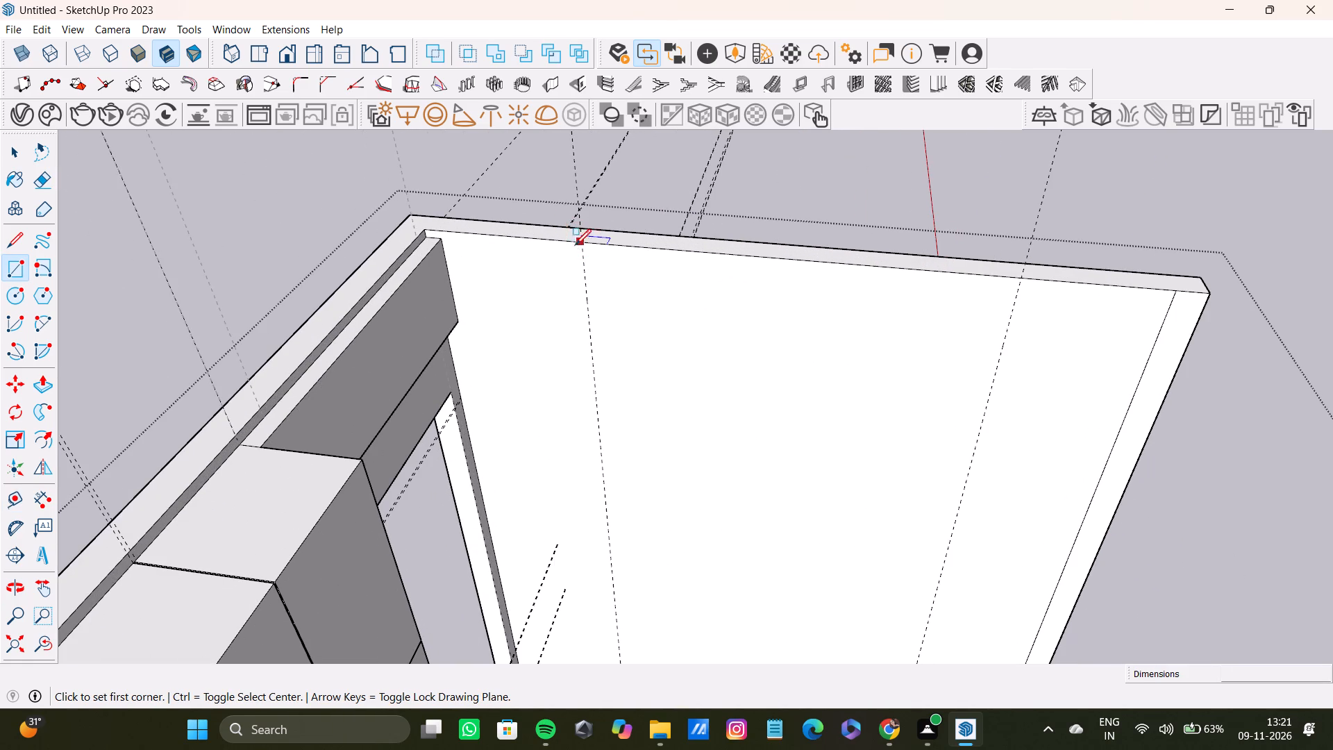
click(582, 245)
scroll(750, 407, down, 5)
shift+middle_drag(775, 421, 534, 201)
scroll(613, 323, down, 2)
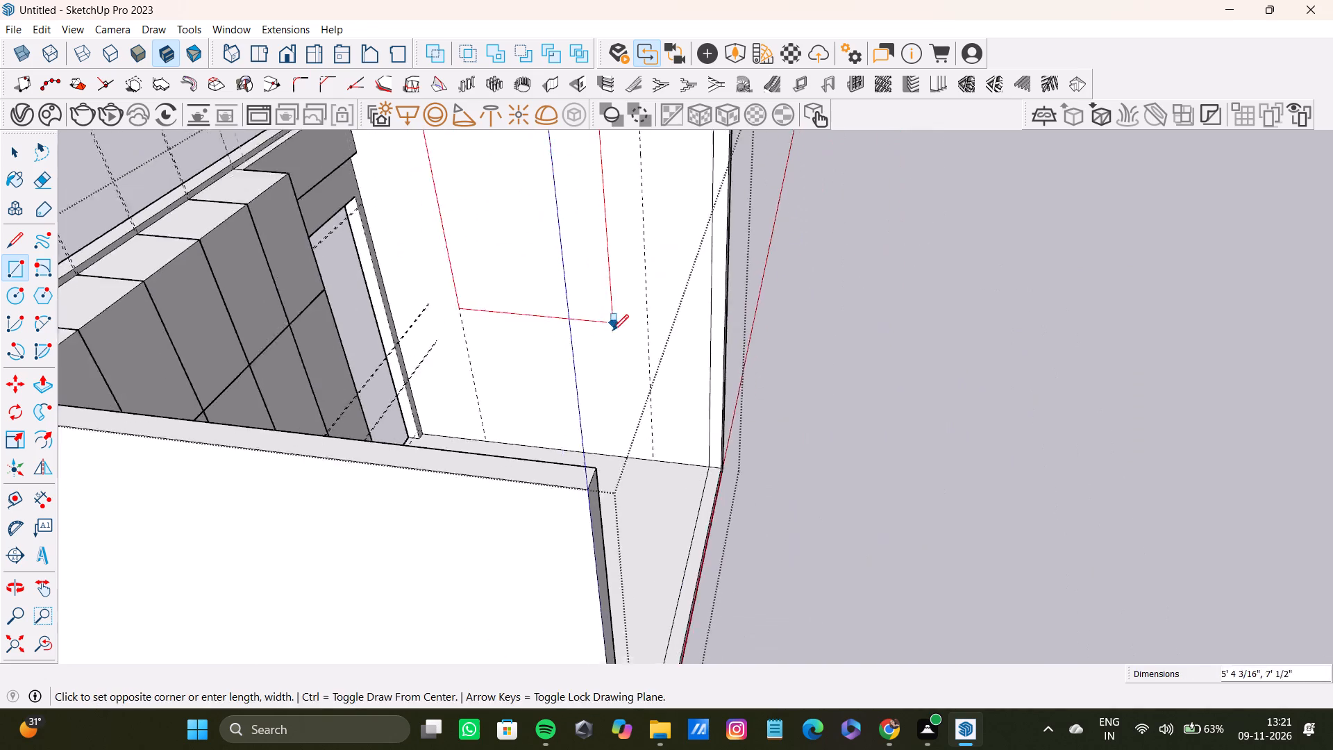
scroll(612, 331, down, 1)
middle_drag(611, 333, 573, 331)
scroll(658, 417, up, 7)
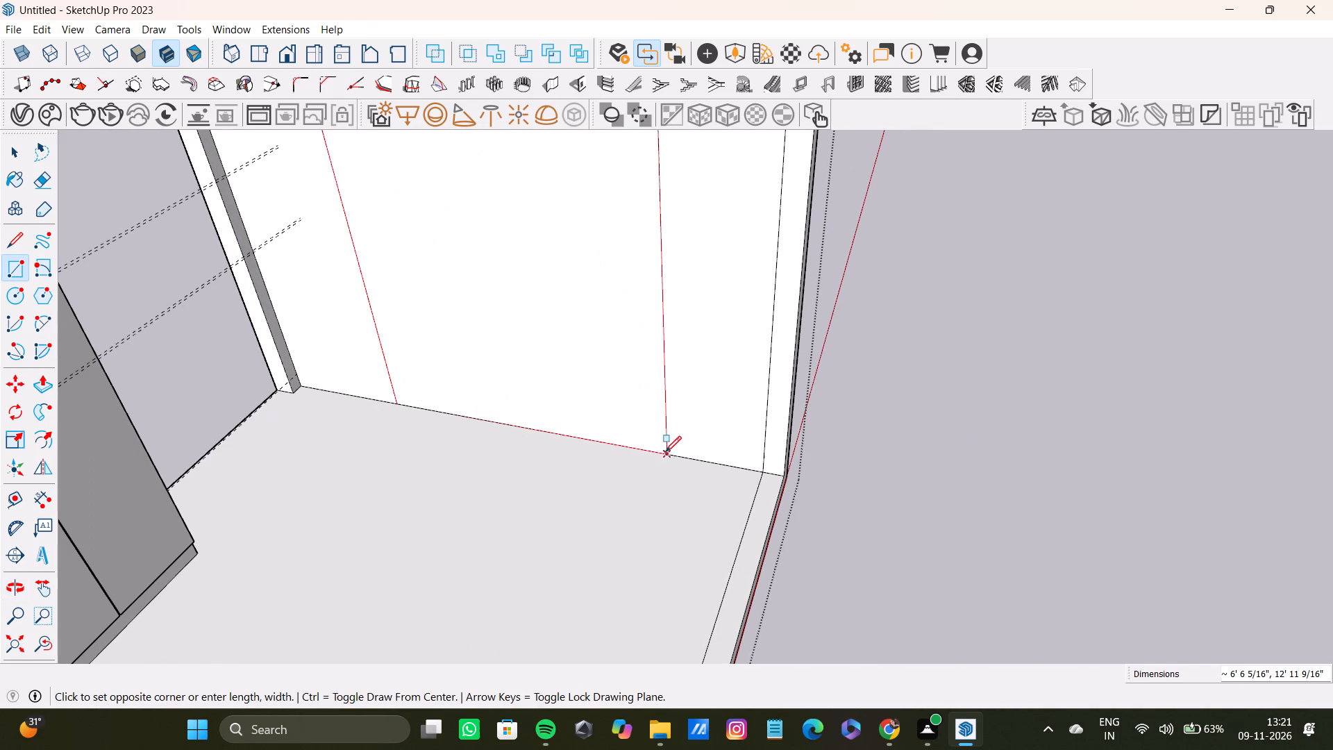
drag(665, 452, 664, 444)
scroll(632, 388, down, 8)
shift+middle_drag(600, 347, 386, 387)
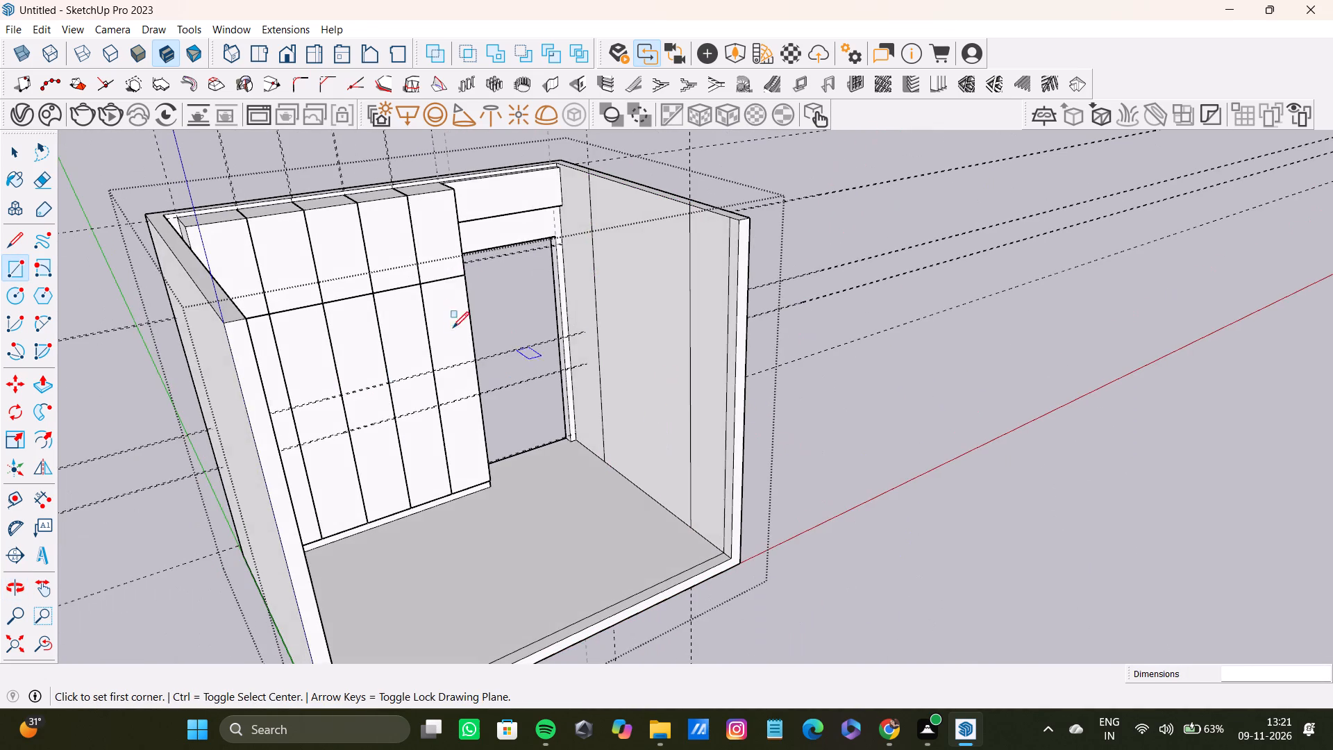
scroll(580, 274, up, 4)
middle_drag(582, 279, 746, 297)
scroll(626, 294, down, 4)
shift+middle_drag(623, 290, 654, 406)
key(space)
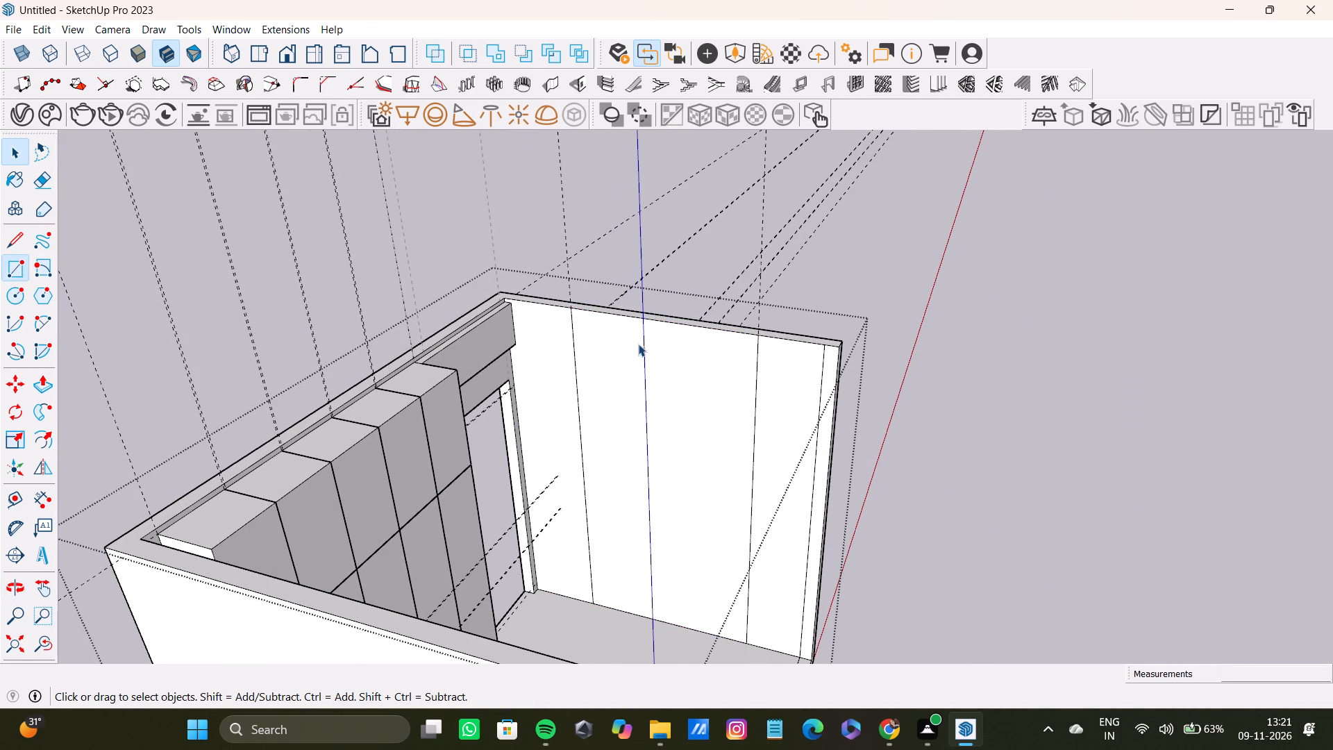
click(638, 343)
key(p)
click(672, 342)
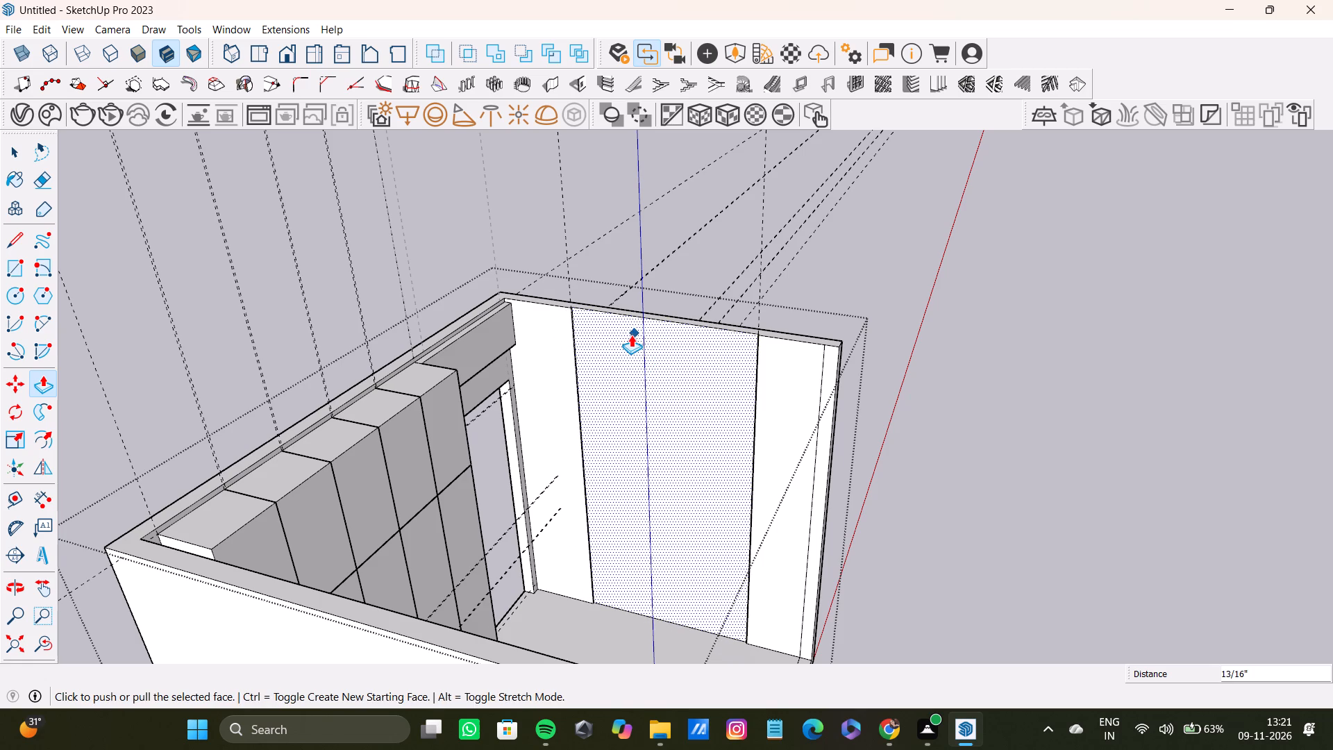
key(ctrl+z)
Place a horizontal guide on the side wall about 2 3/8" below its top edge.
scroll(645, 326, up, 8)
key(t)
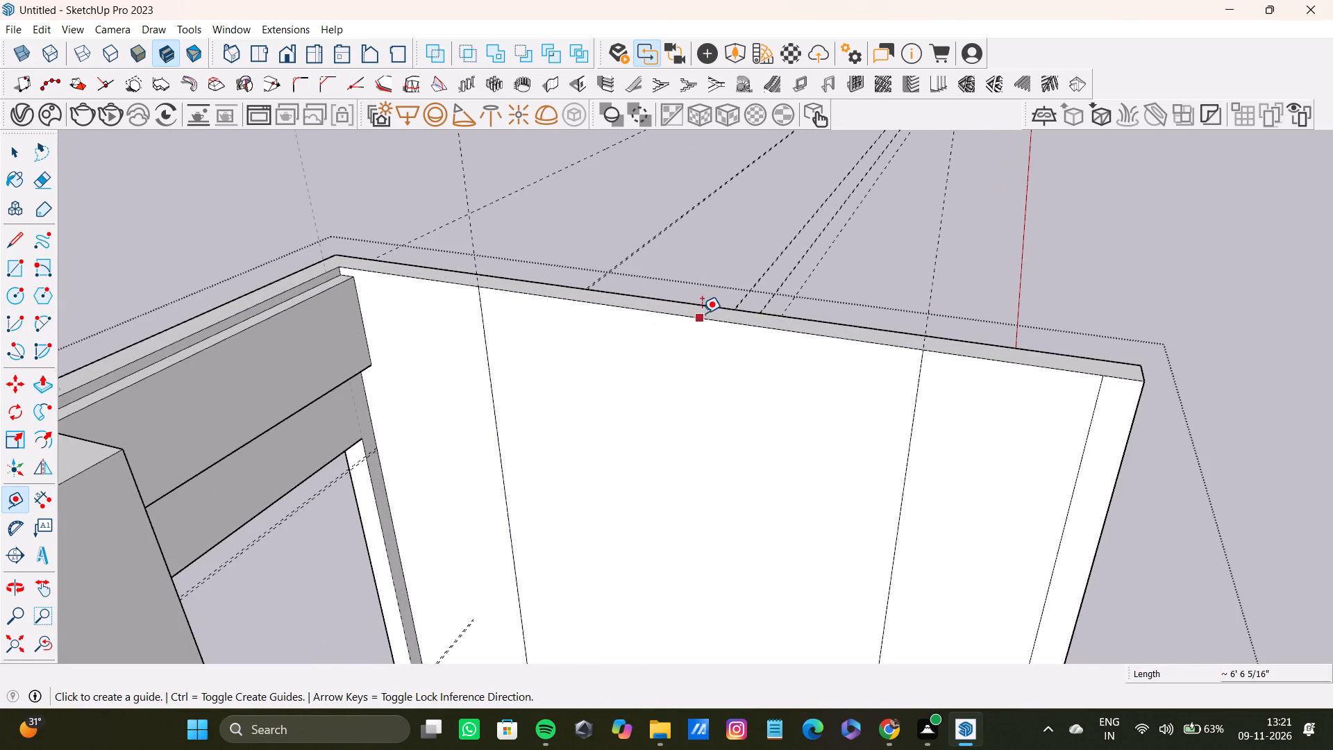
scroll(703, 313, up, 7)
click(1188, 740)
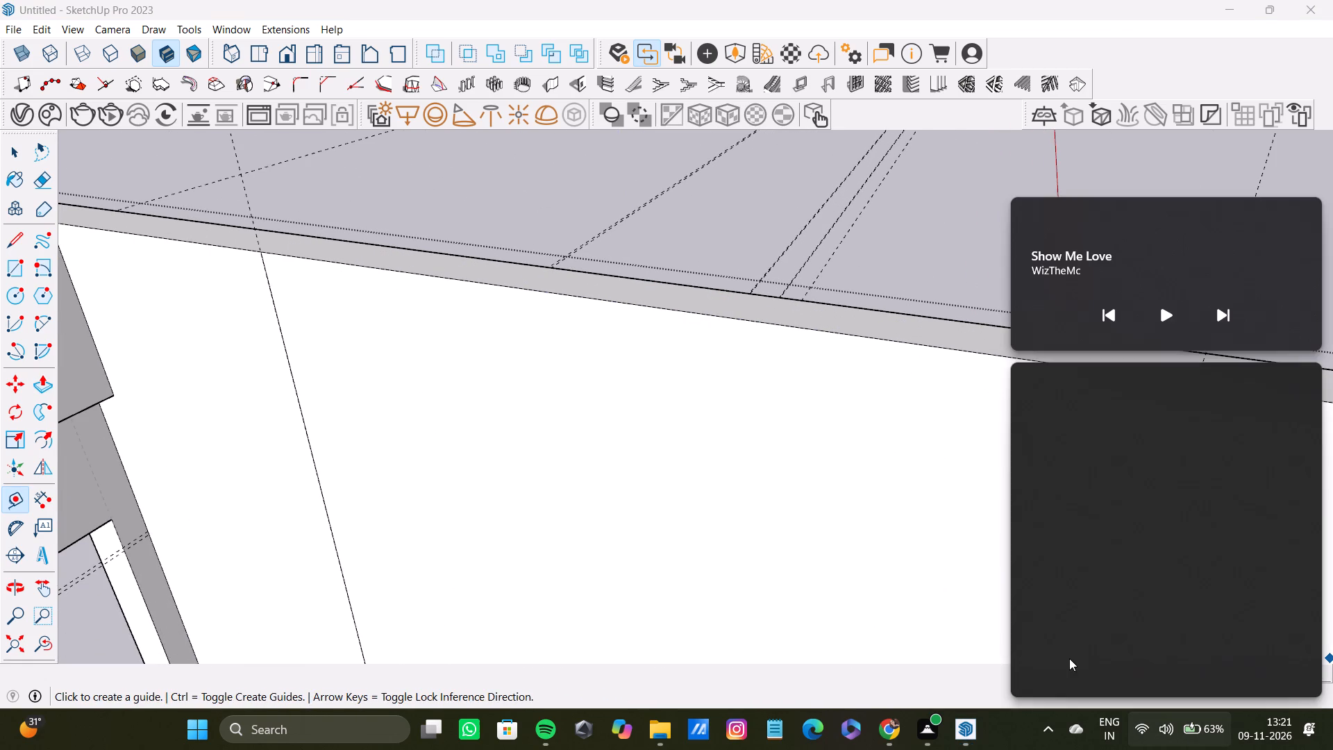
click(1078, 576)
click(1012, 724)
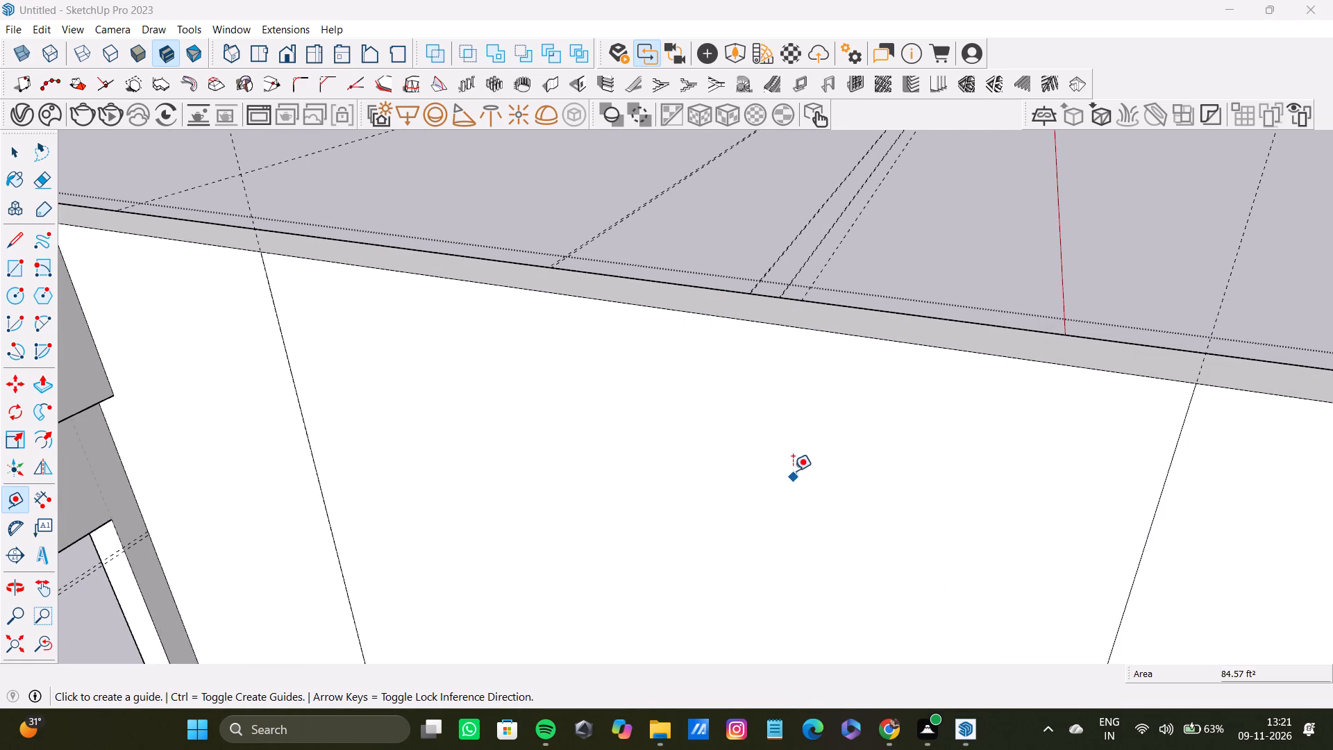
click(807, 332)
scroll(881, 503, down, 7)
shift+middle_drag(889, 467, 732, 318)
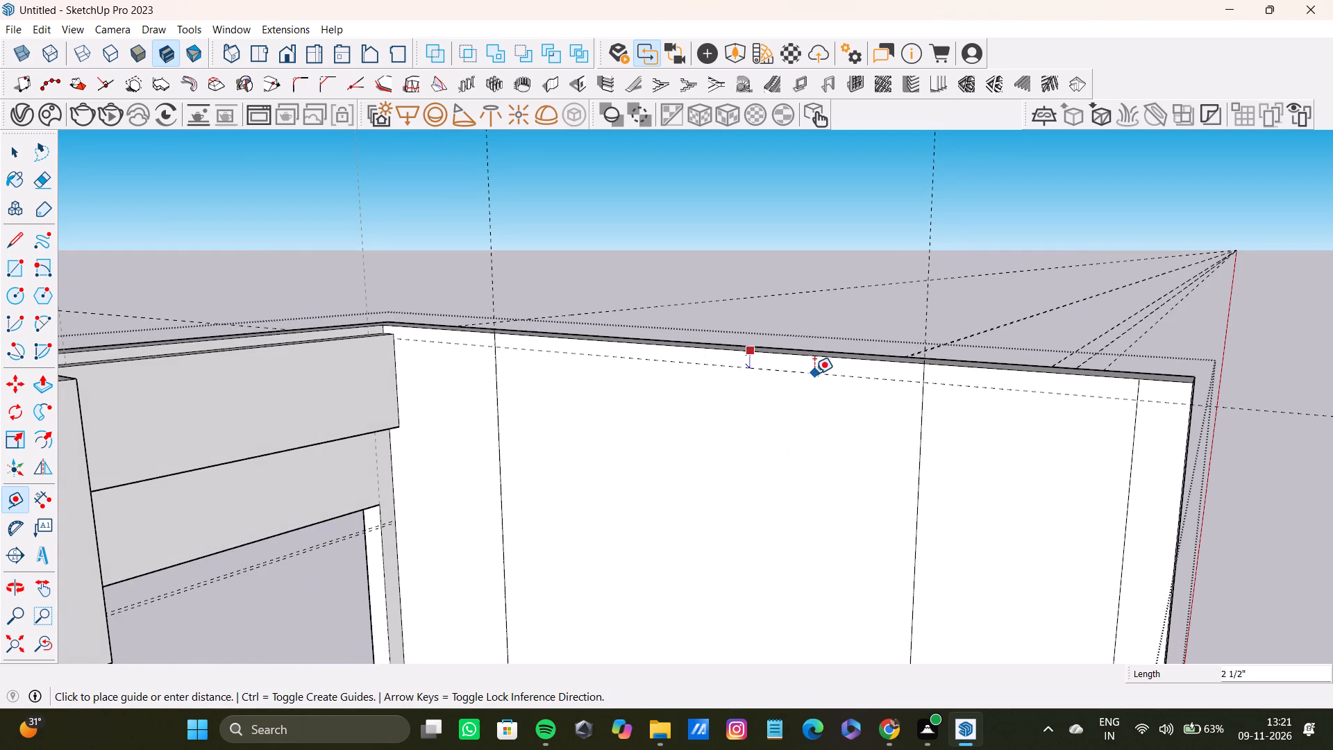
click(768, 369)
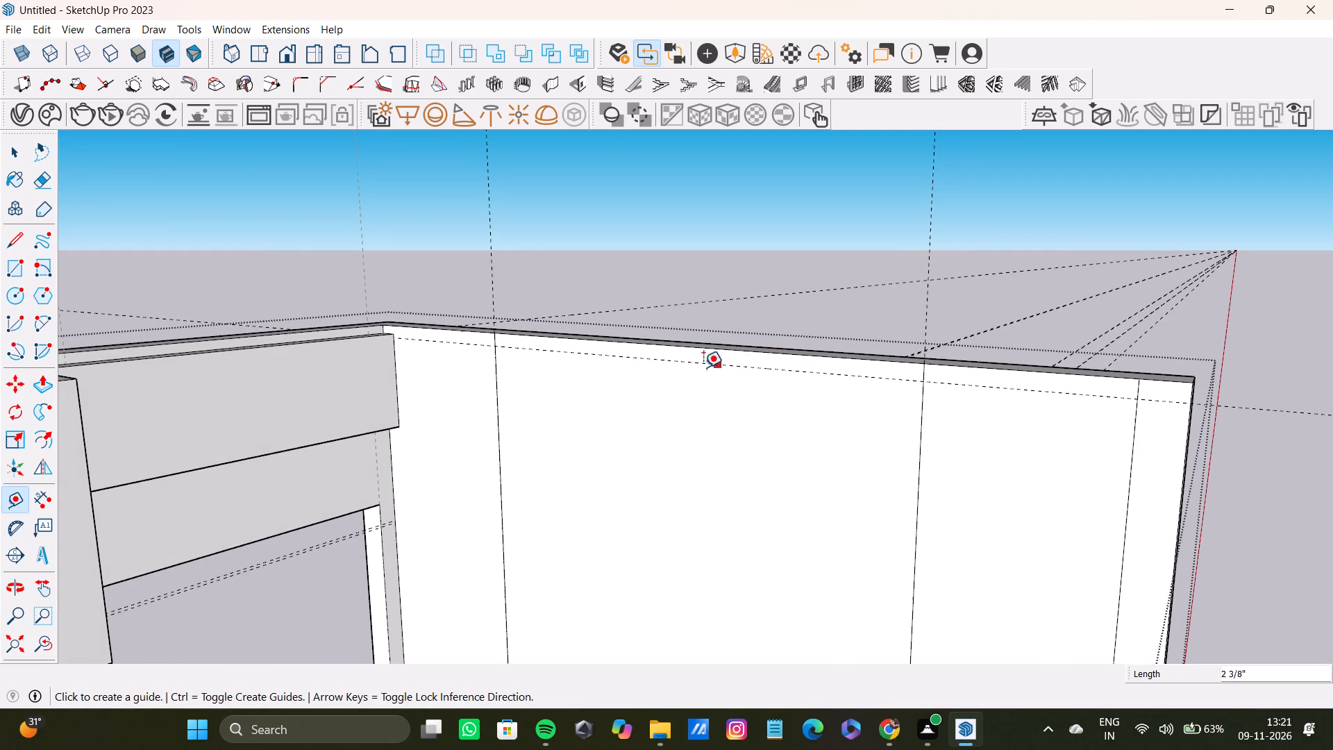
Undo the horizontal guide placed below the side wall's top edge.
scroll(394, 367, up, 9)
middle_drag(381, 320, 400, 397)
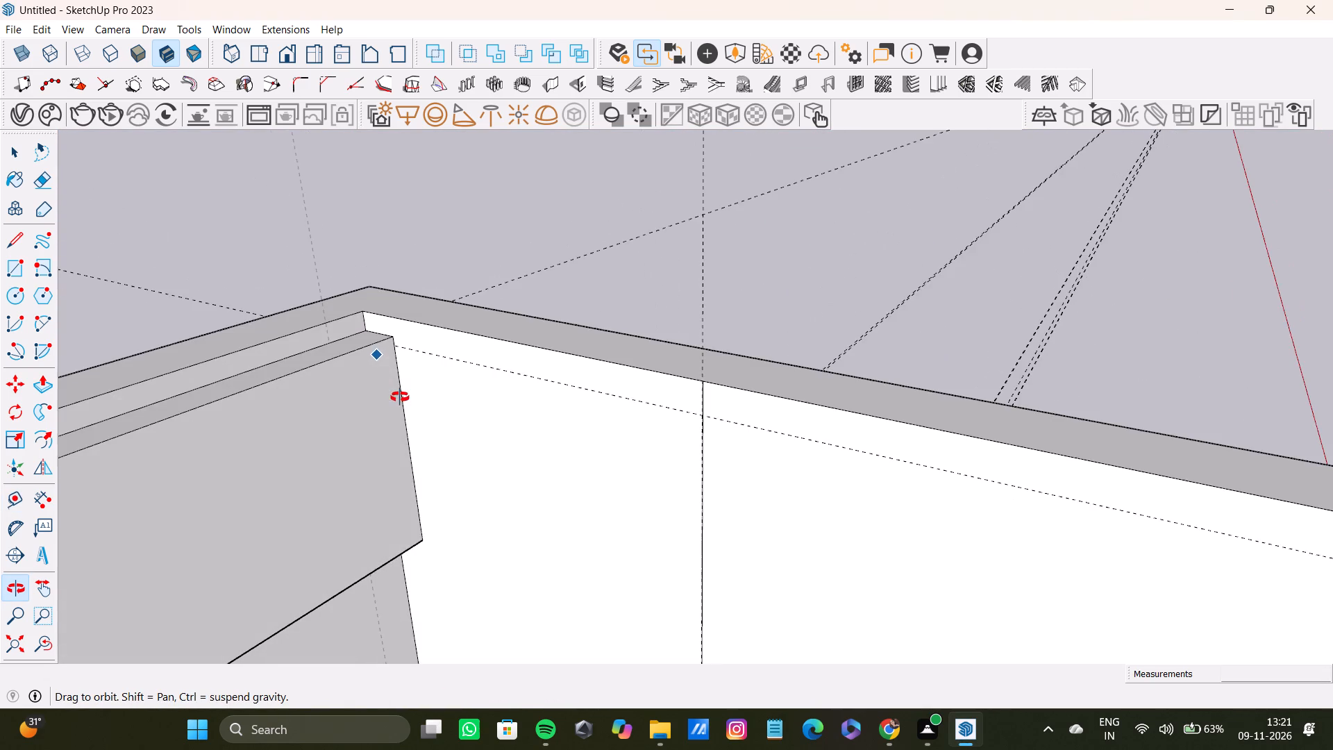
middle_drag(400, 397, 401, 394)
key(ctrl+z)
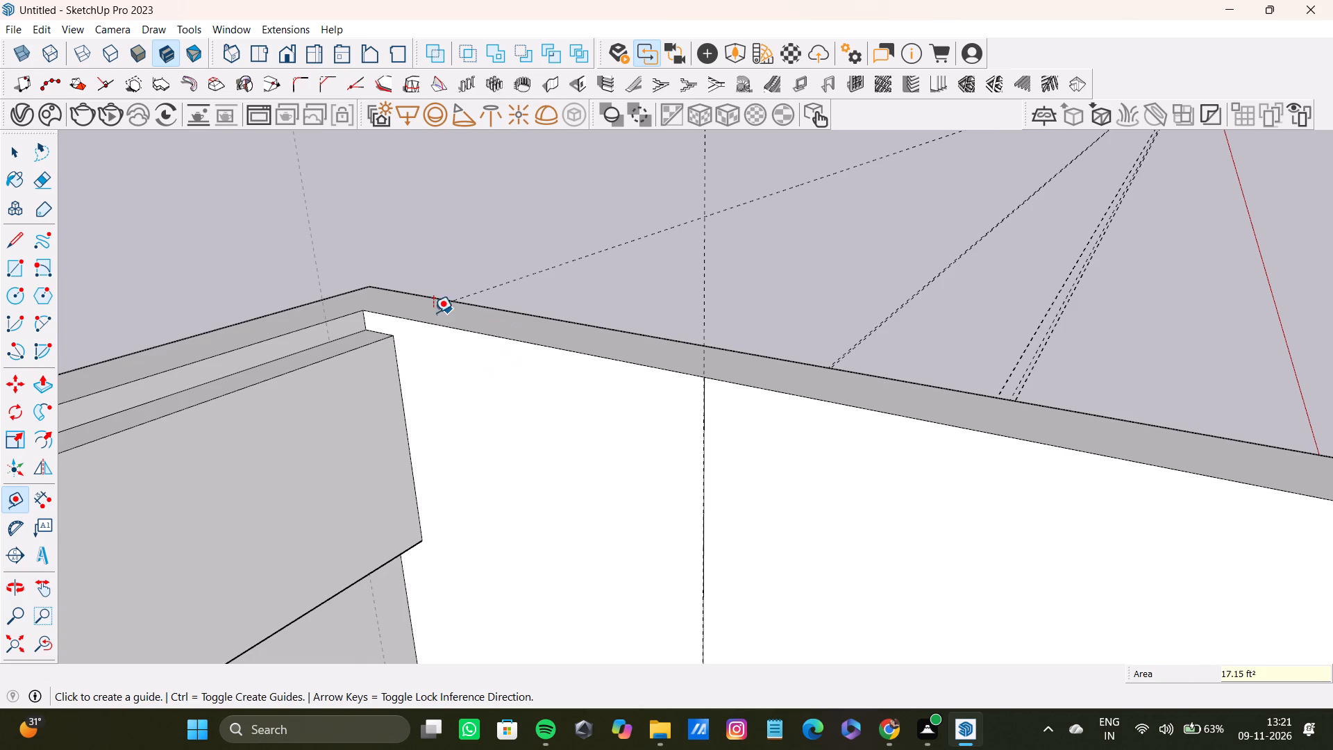
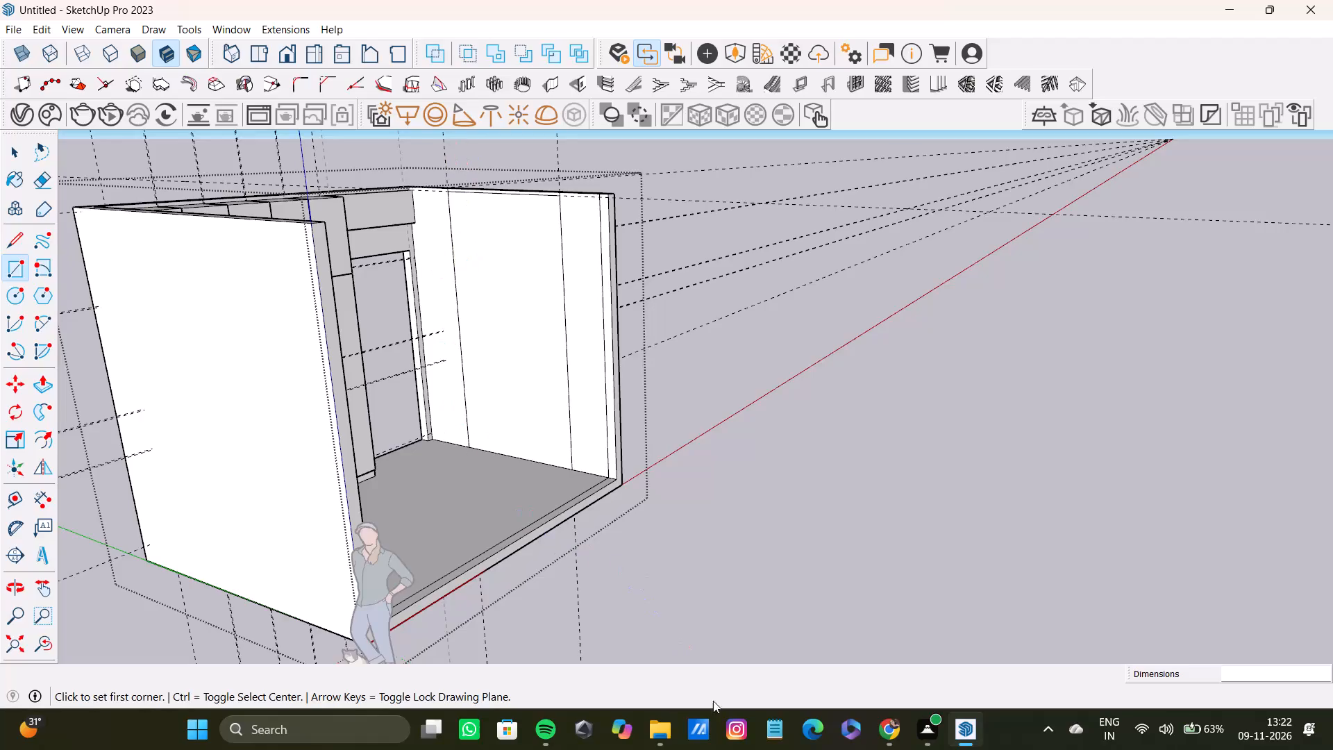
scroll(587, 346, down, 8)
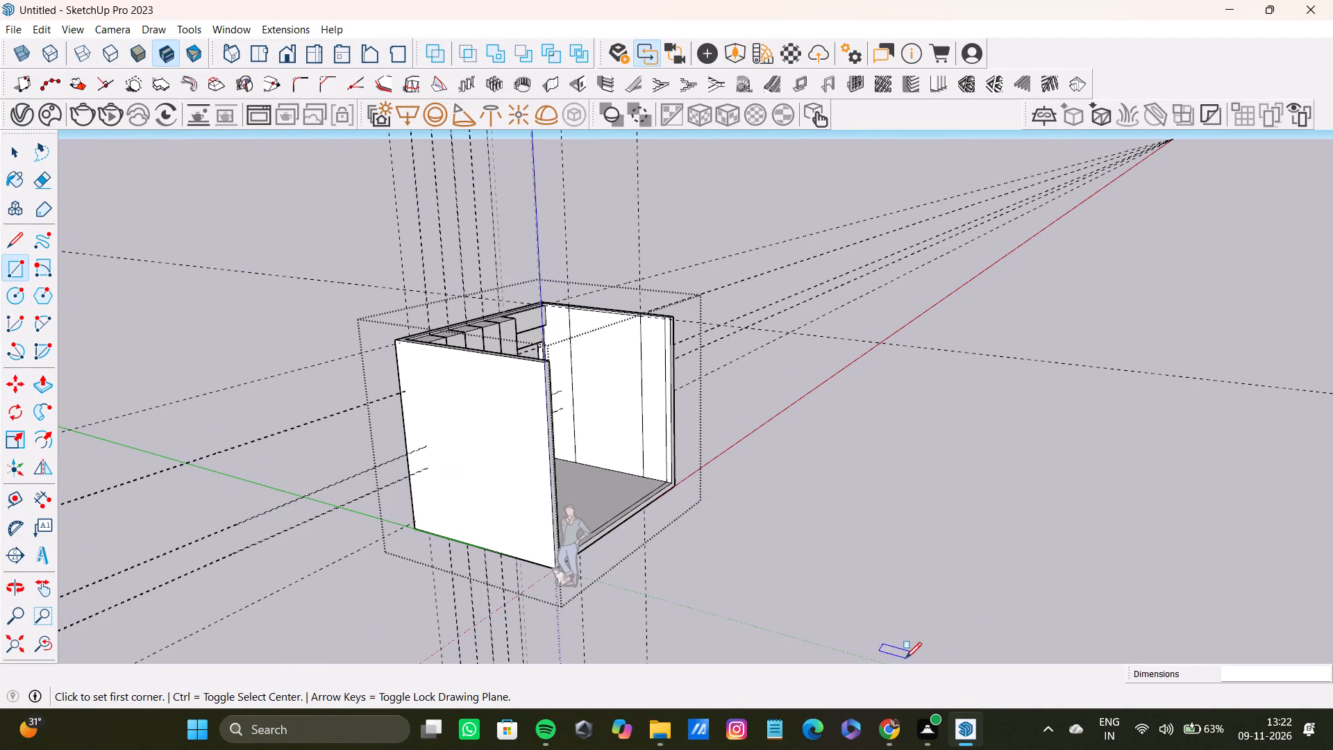
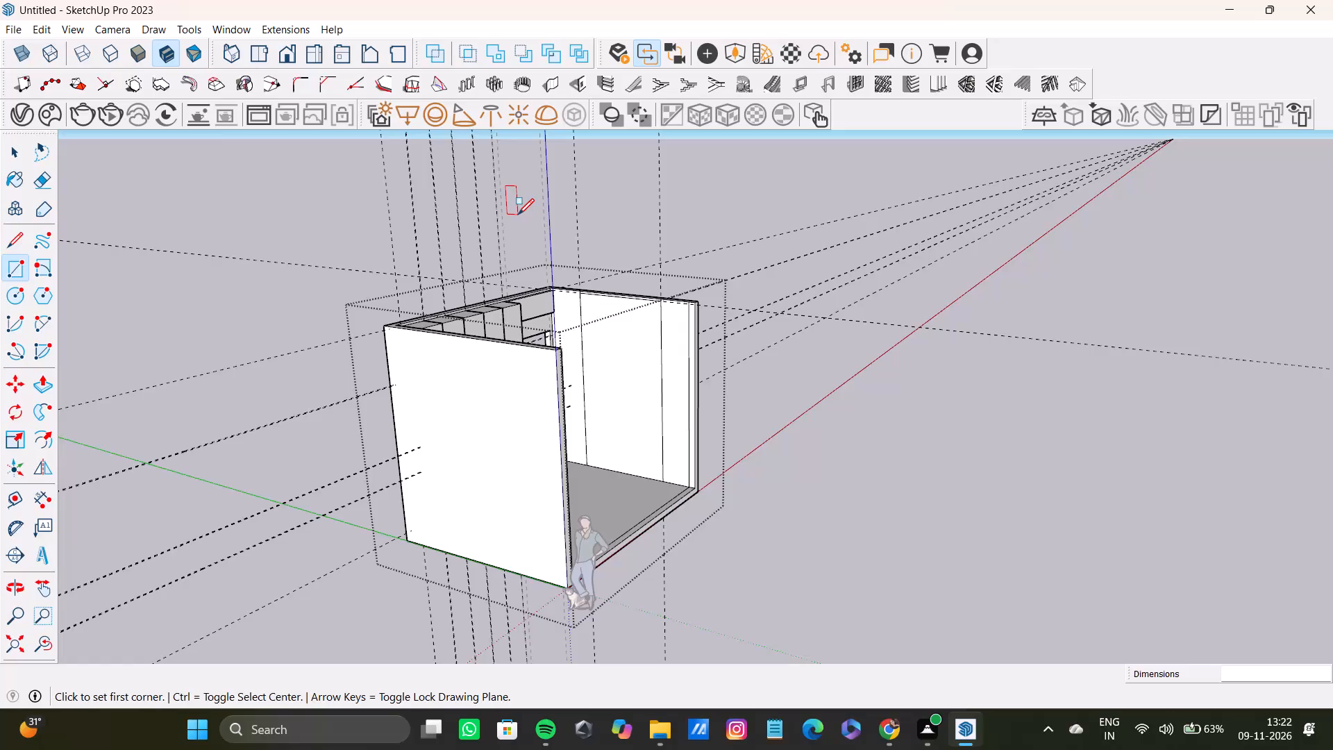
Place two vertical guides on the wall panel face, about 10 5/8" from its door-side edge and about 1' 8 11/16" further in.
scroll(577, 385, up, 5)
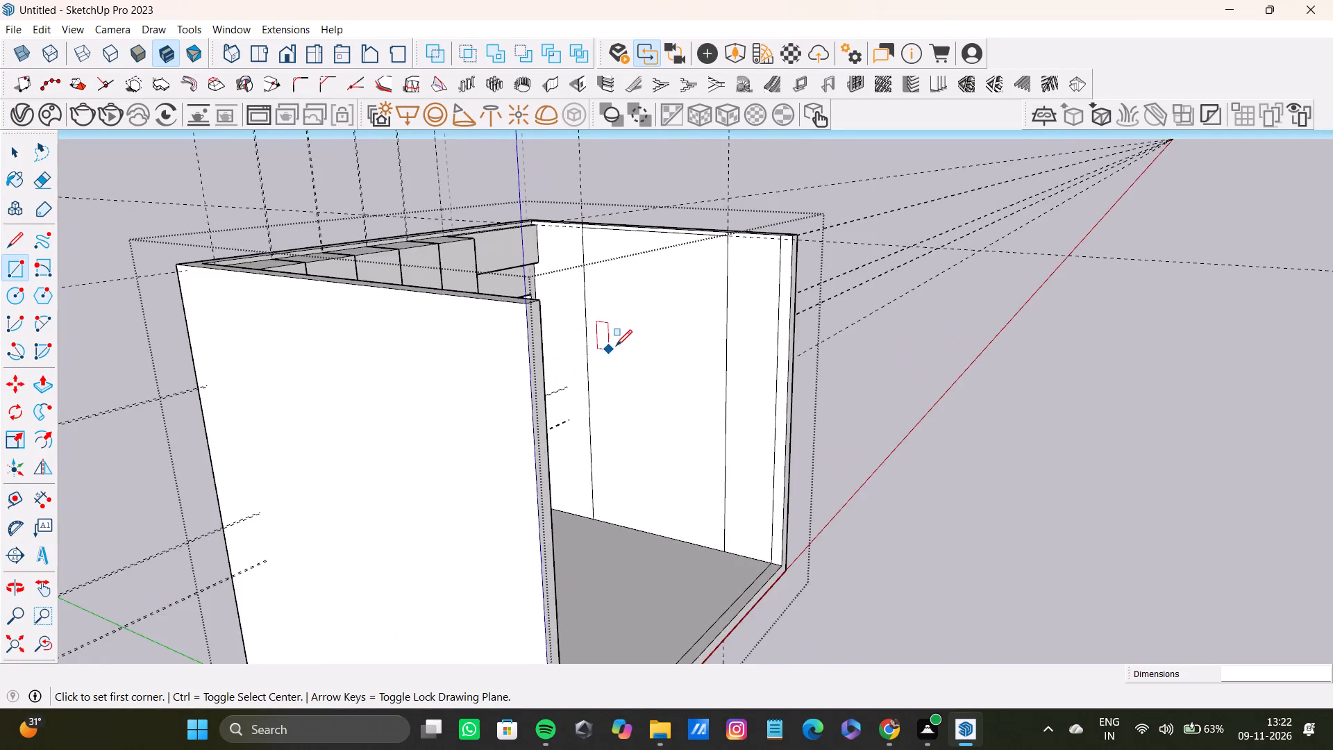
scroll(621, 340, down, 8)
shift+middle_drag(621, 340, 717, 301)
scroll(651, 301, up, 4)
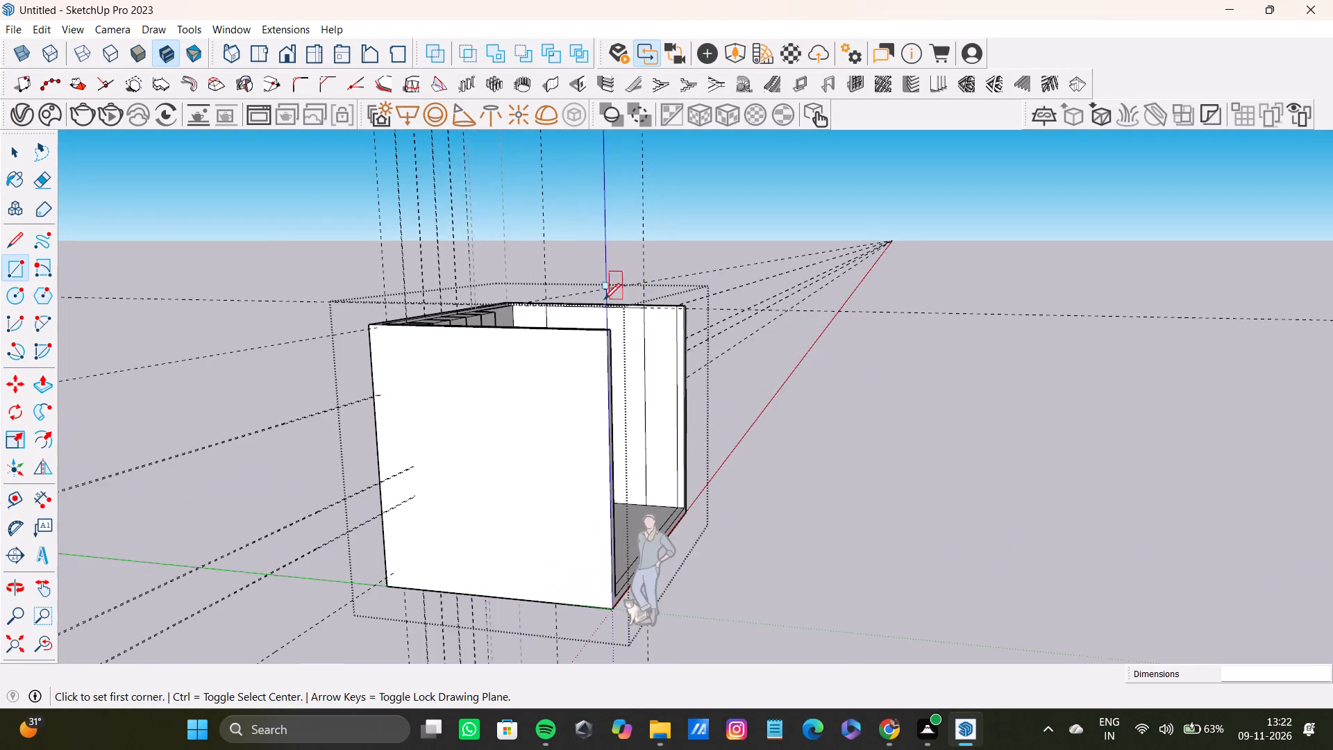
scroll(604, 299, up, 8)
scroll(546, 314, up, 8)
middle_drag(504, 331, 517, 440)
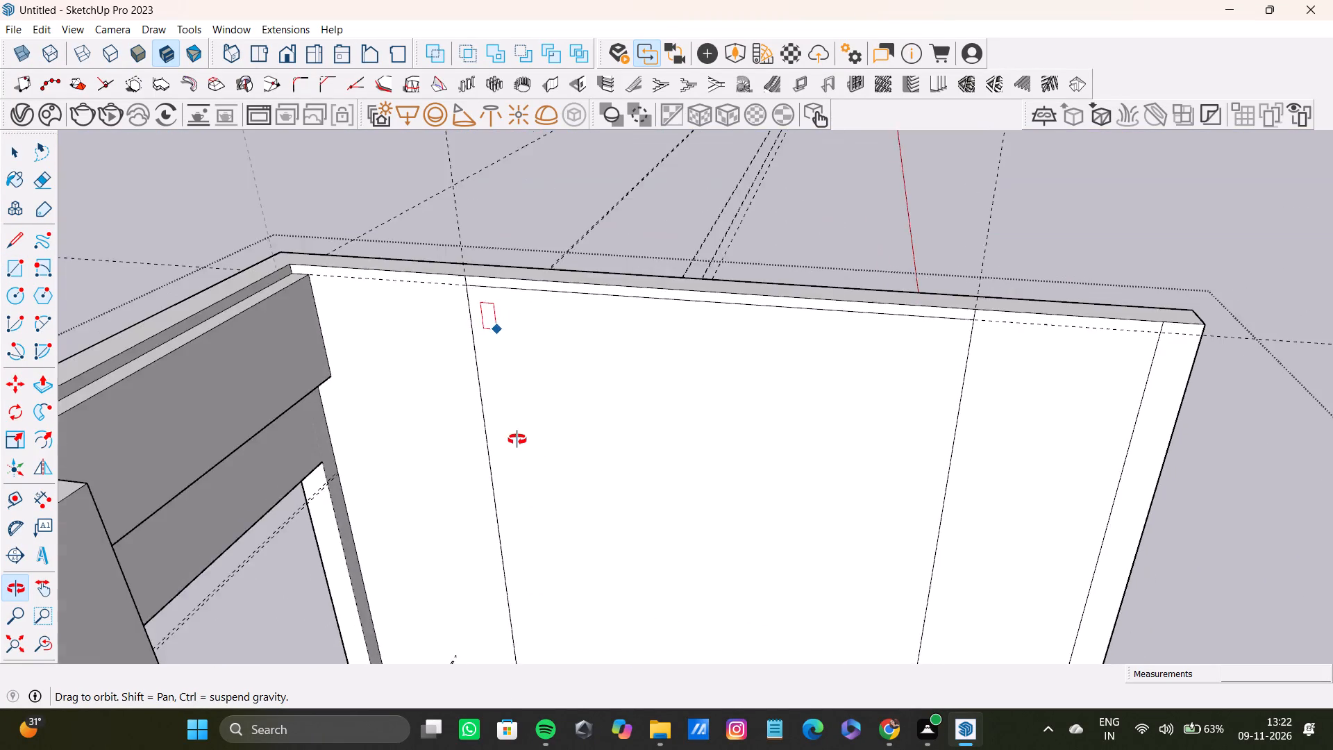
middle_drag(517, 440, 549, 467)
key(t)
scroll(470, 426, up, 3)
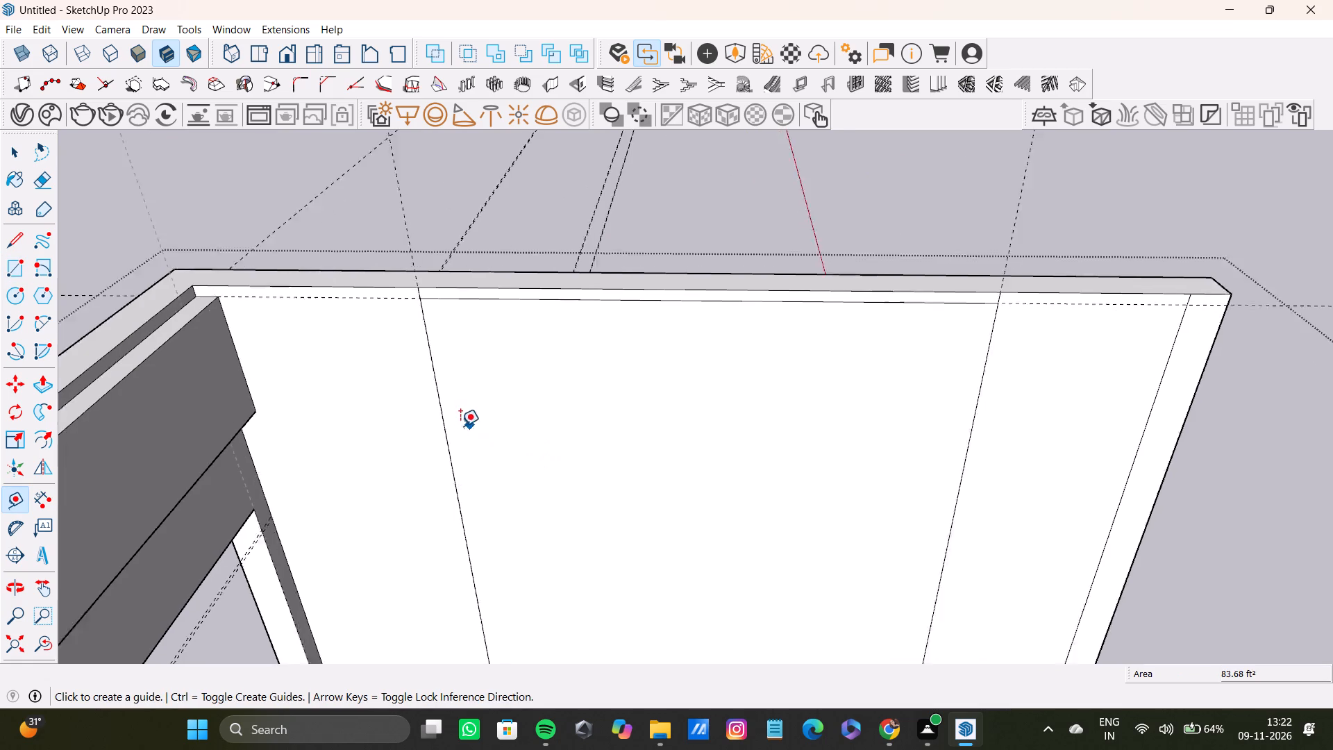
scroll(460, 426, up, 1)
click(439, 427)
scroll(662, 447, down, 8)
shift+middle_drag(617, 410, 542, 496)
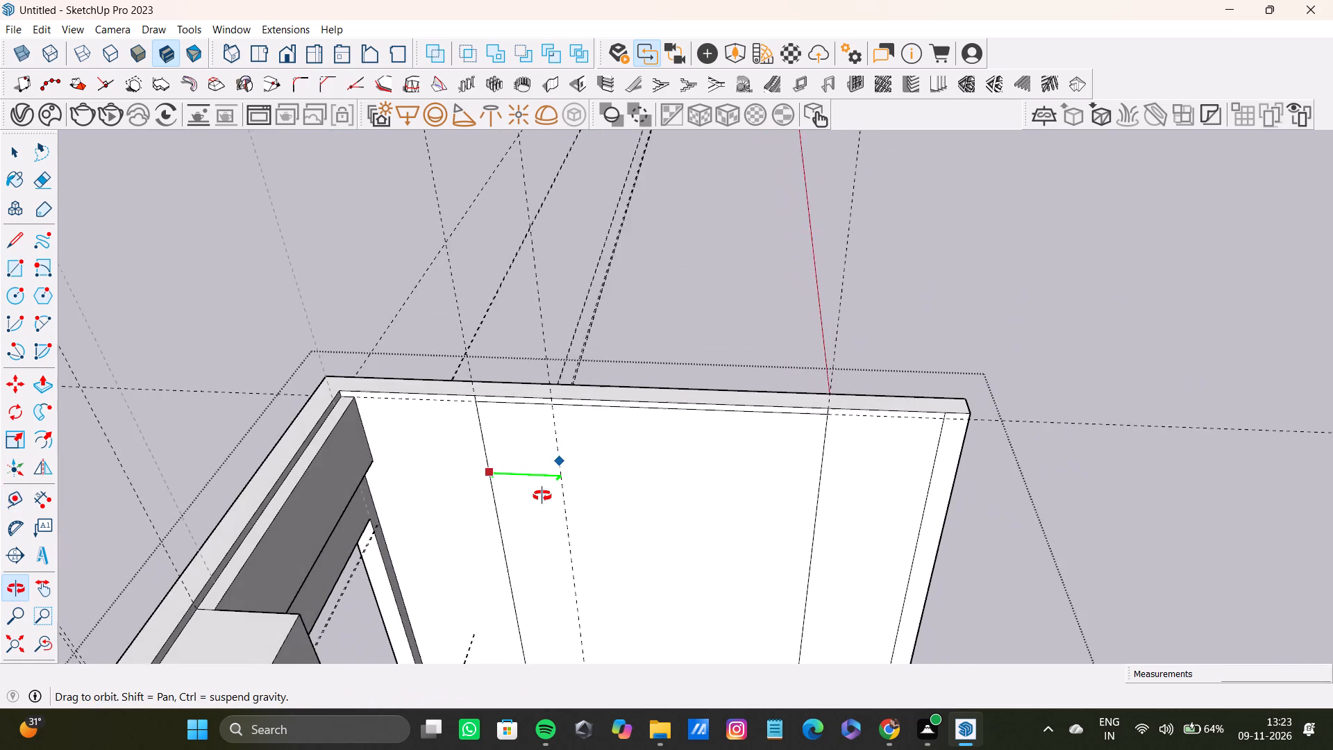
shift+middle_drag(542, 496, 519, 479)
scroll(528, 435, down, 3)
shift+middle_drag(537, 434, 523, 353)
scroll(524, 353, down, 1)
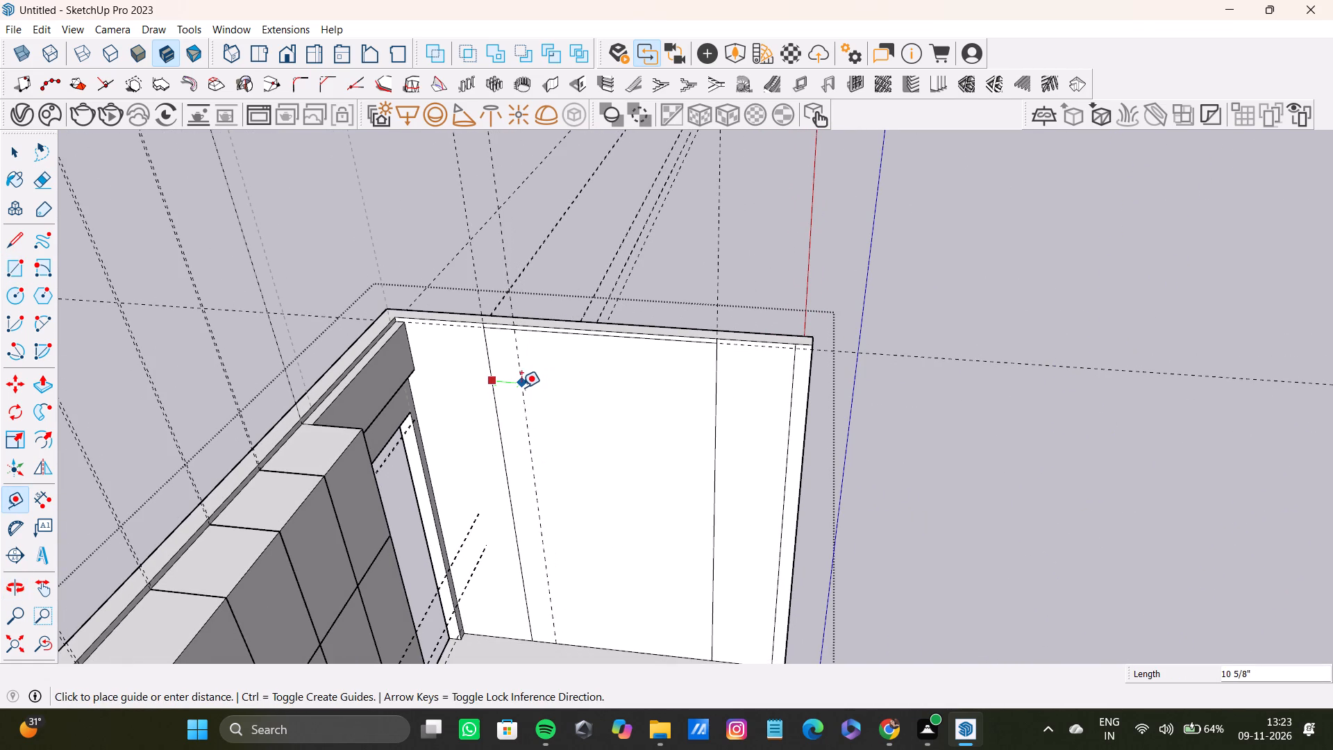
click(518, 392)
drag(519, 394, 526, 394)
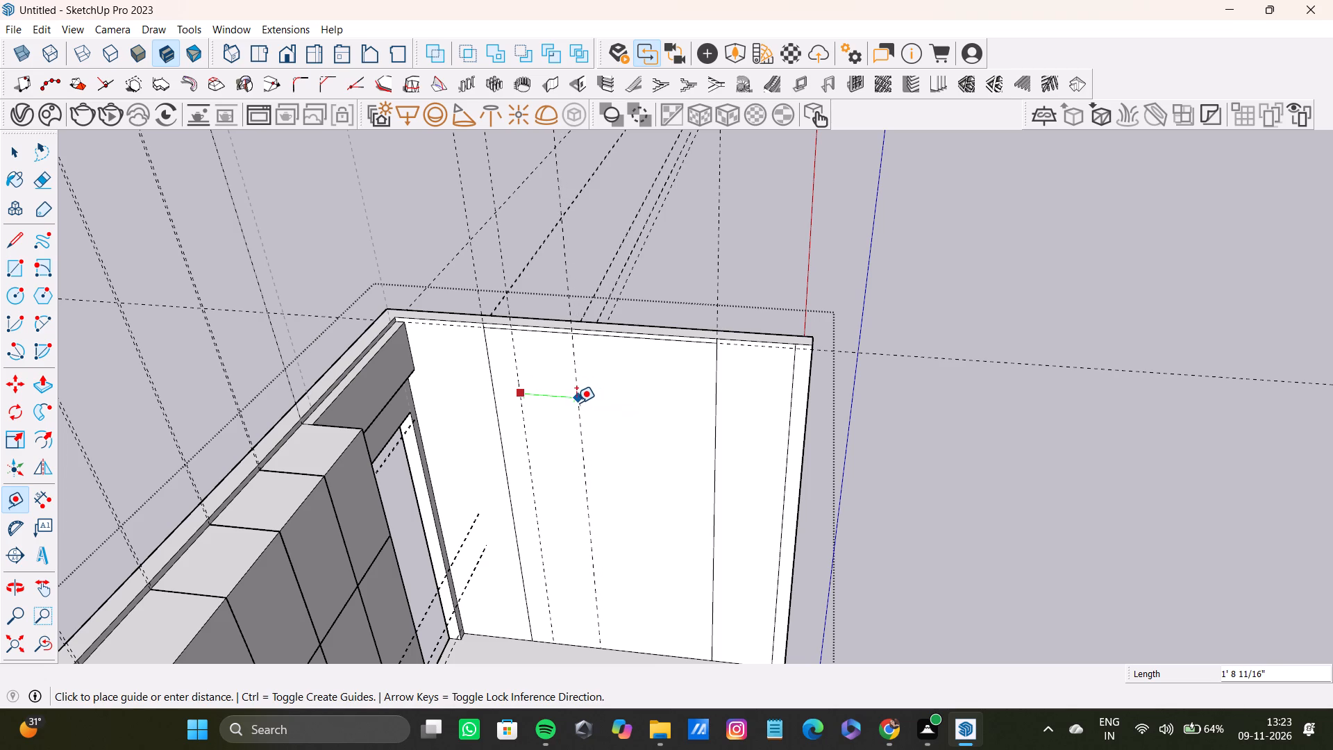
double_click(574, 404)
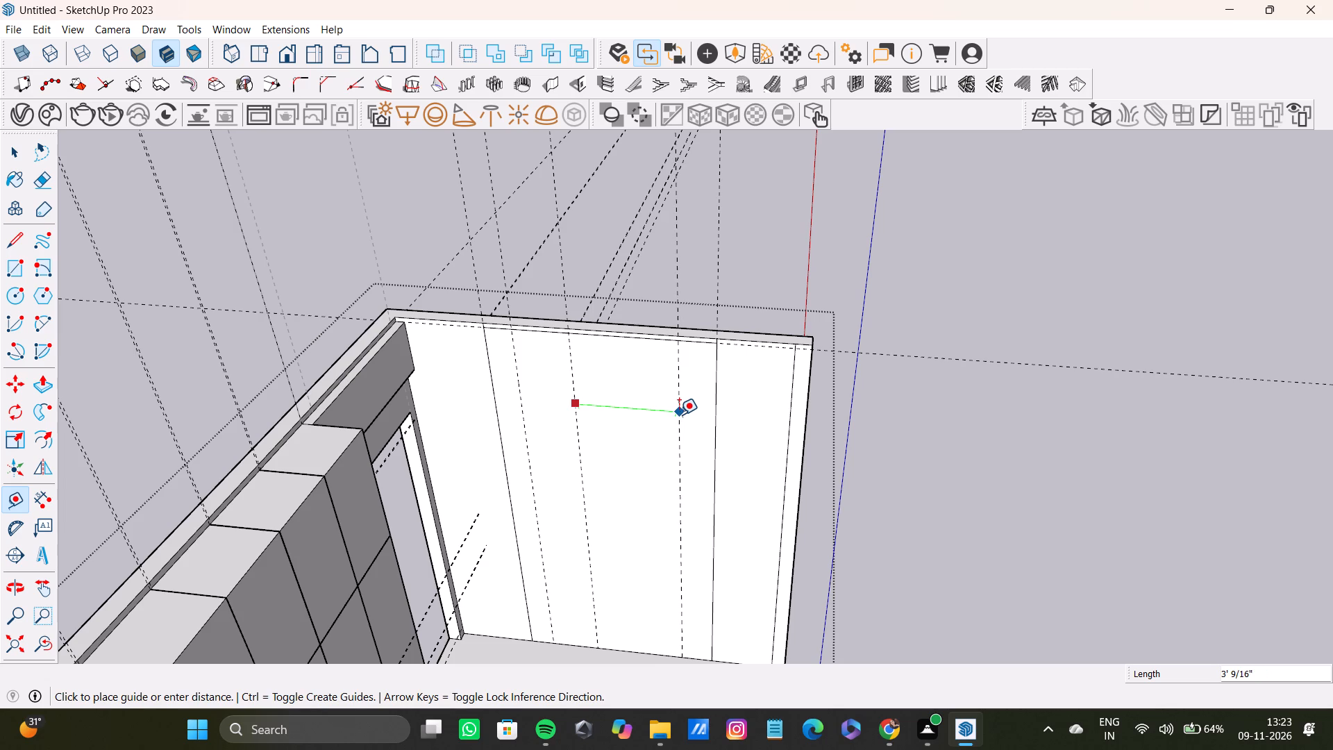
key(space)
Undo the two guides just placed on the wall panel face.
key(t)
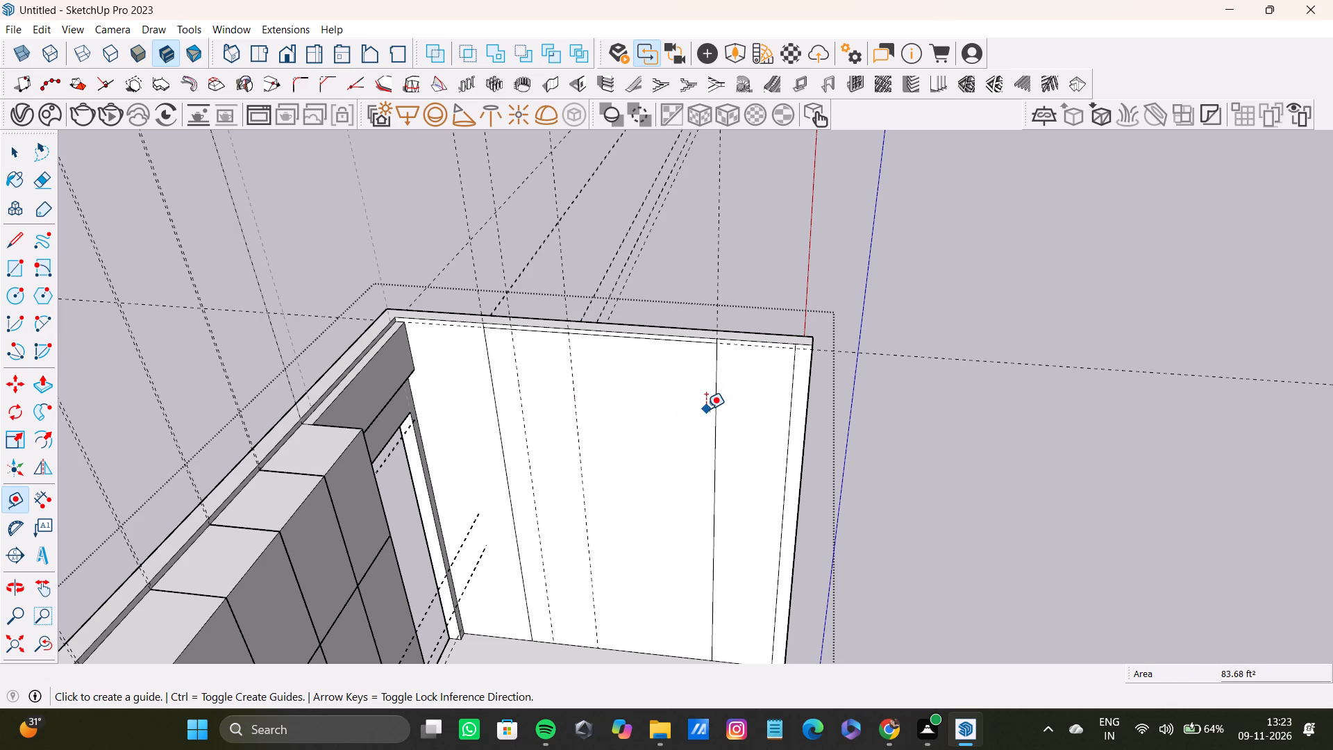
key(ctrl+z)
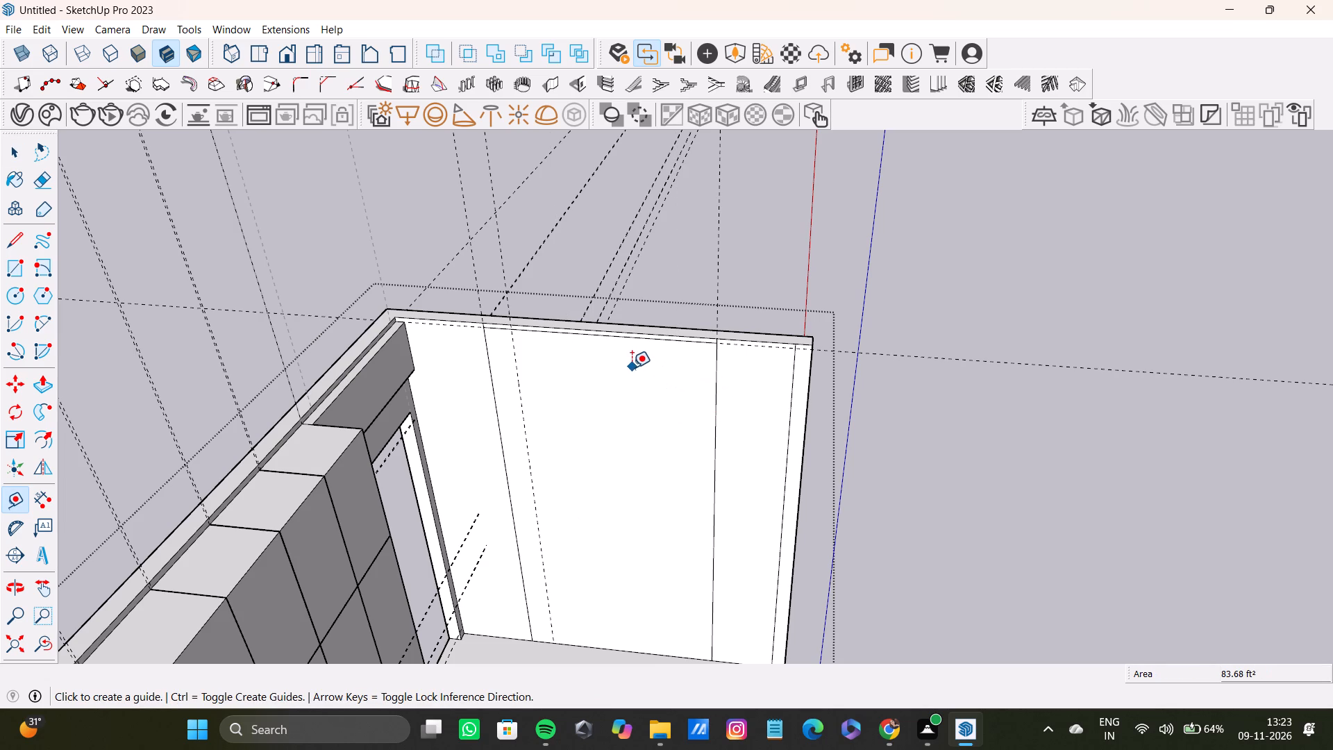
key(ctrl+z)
Push/Pull the tall panel face out from the side wall by about 4 5/16".
middle_drag(708, 385, 620, 383)
key(space)
scroll(619, 368, up, 4)
click(626, 366)
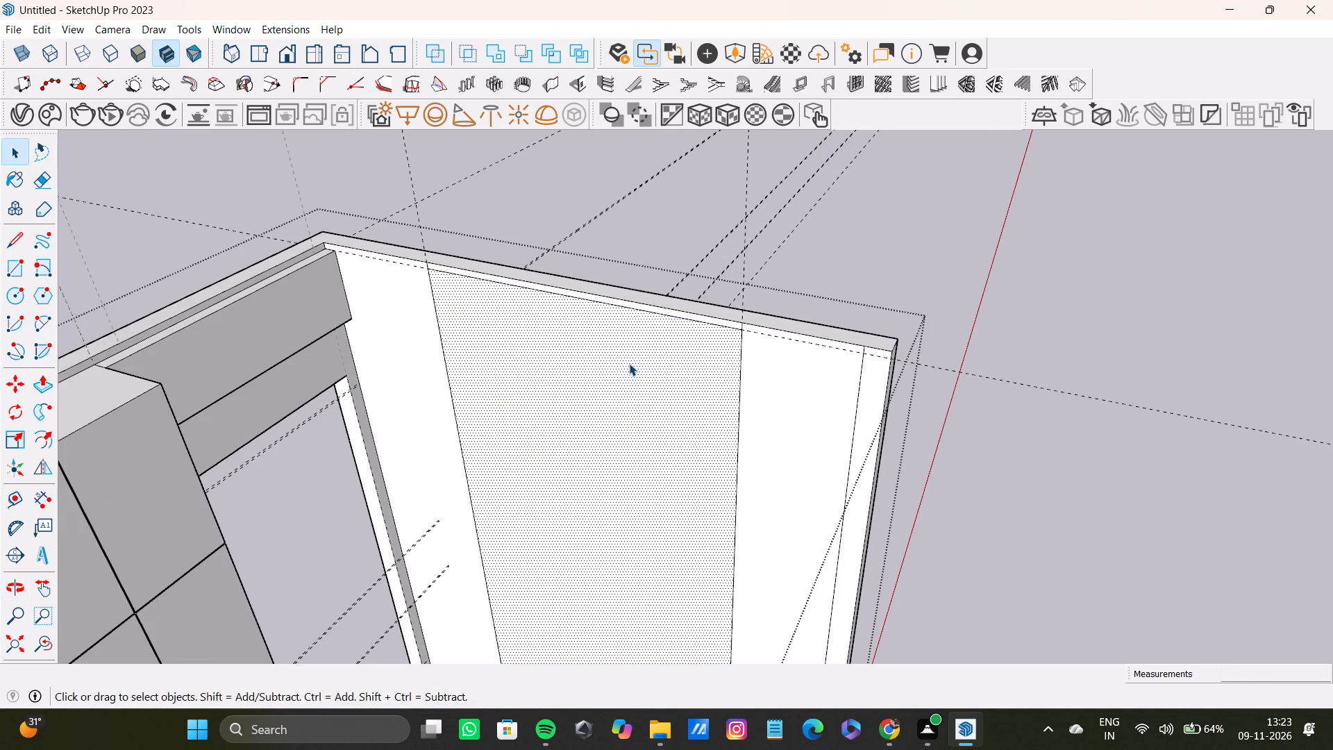
key(p)
drag(631, 361, 616, 364)
scroll(616, 365, down, 7)
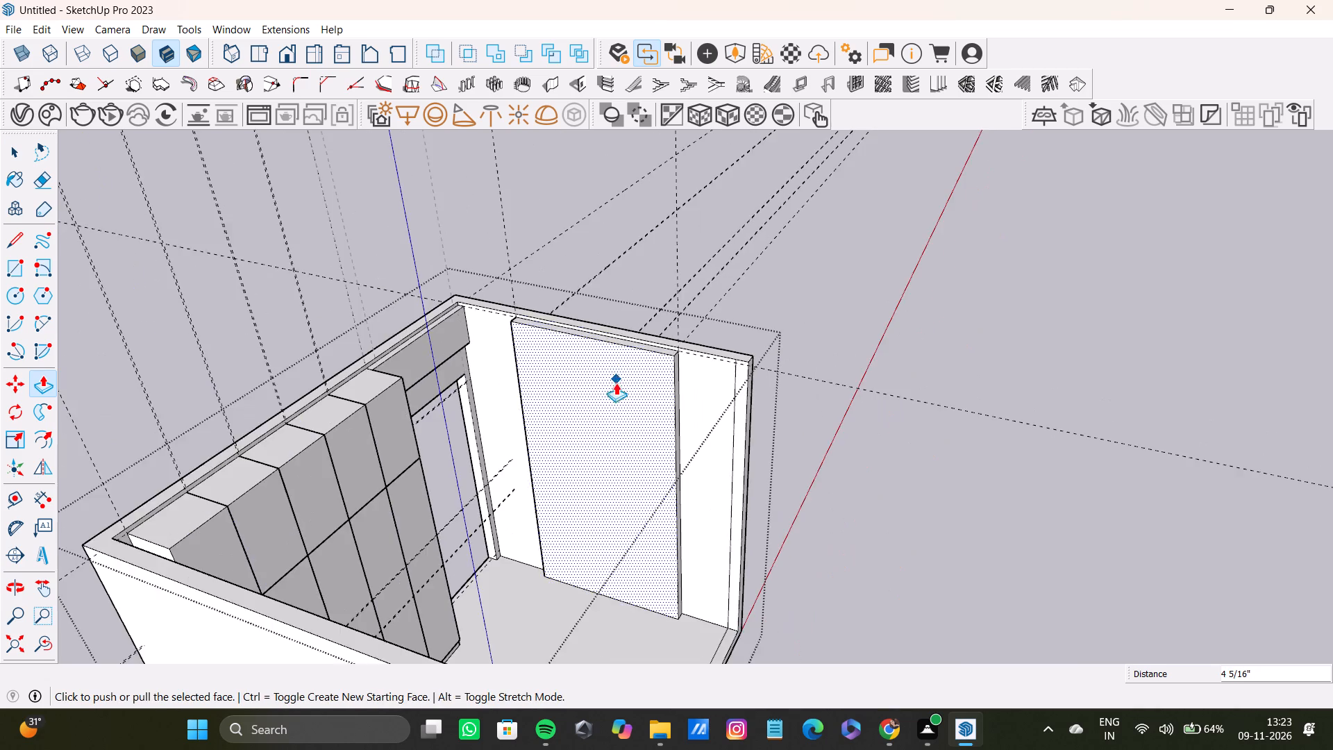
Place a vertical guide on the raised panel's front face, about 11 7/8" in from its door-side edge.
middle_drag(616, 390, 740, 380)
scroll(720, 389, down, 5)
middle_drag(663, 412, 682, 411)
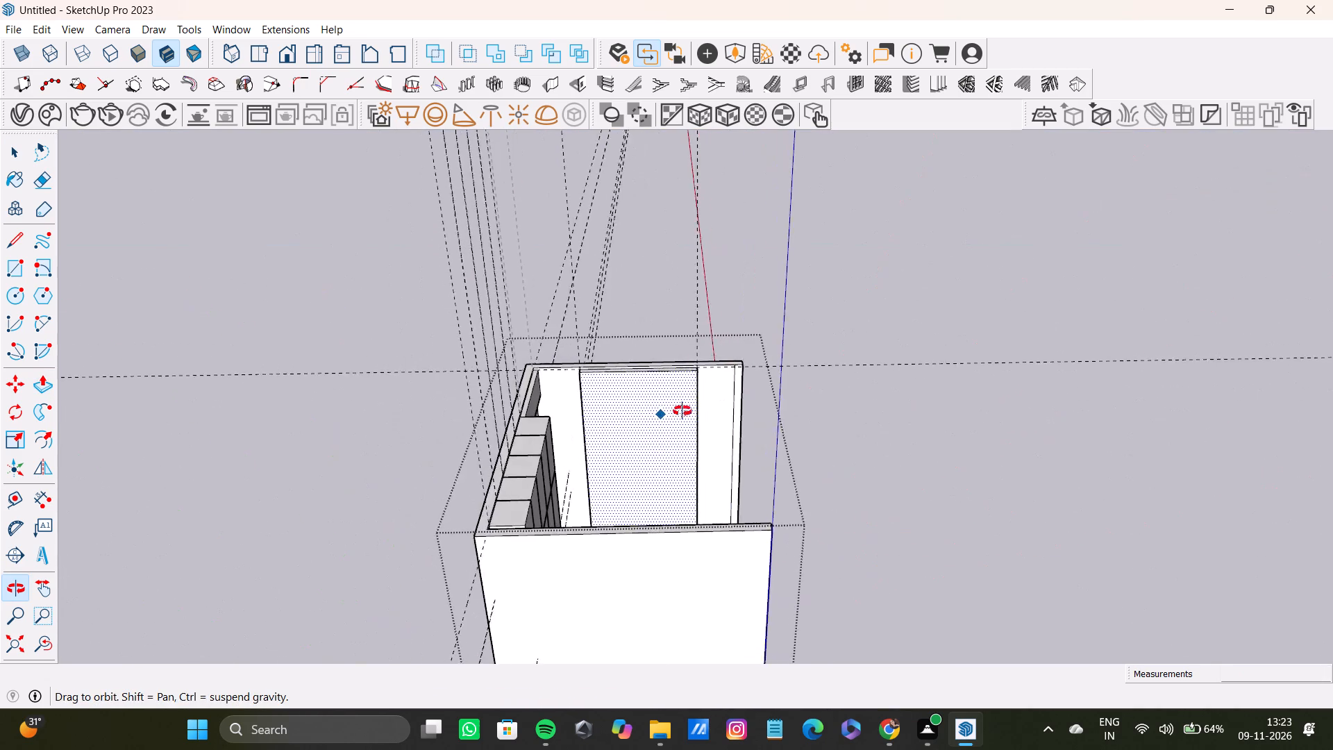
middle_drag(682, 411, 642, 411)
scroll(605, 395, down, 5)
middle_drag(603, 396, 515, 410)
scroll(647, 414, up, 3)
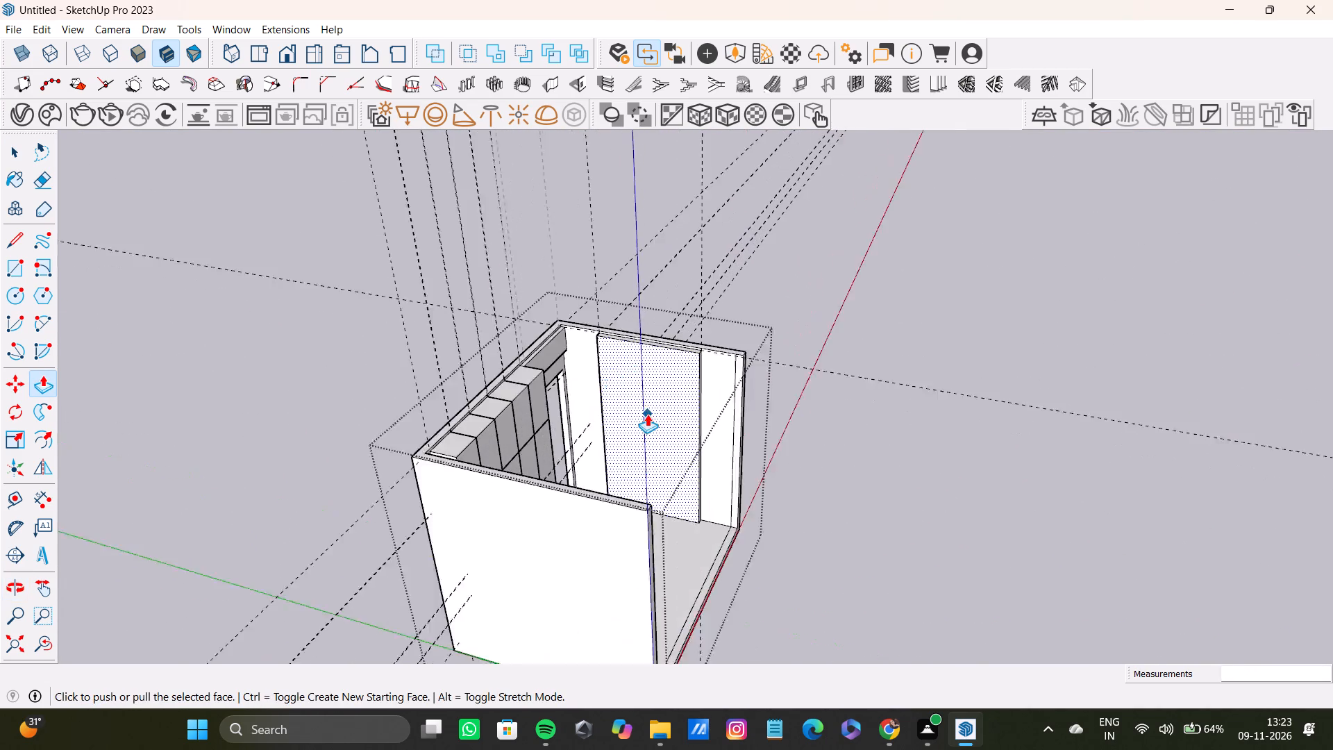
scroll(647, 414, up, 8)
shift+middle_drag(604, 365, 729, 497)
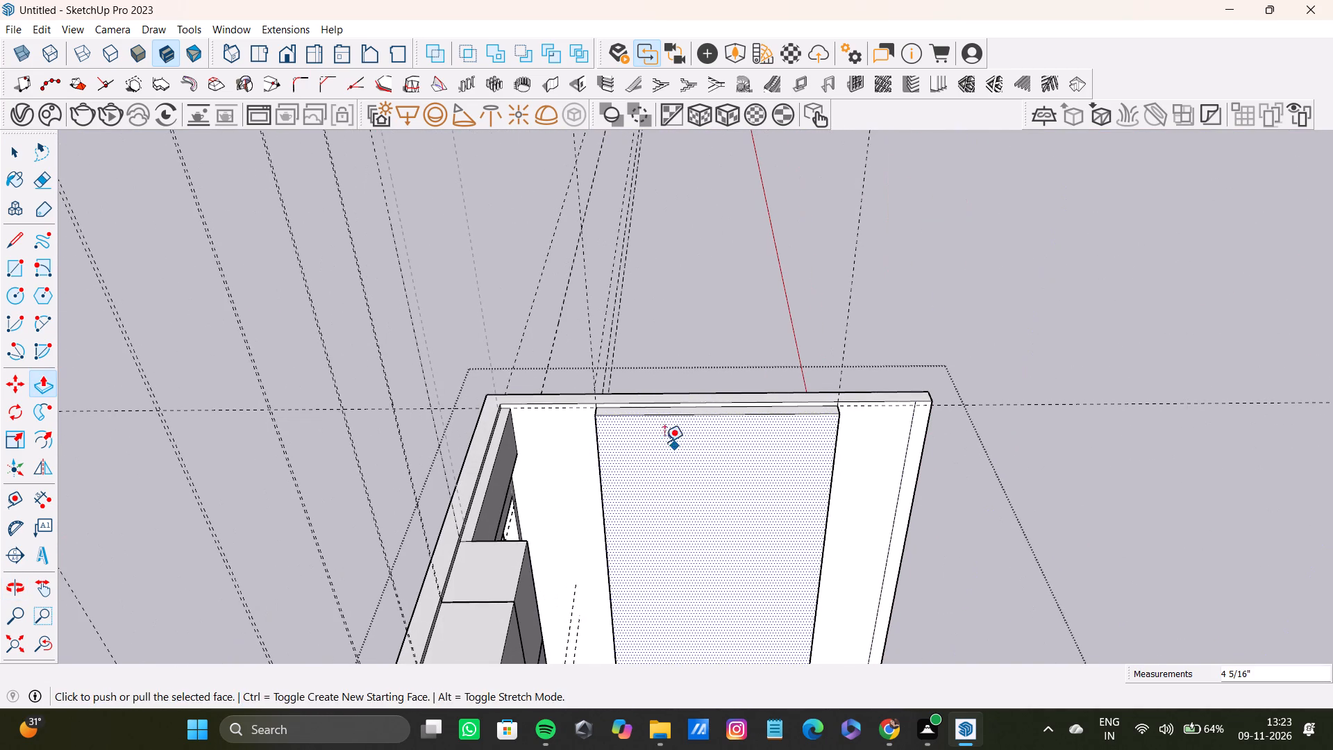
key(t)
scroll(617, 437, up, 7)
click(585, 440)
scroll(643, 447, down, 5)
middle_drag(648, 444, 607, 328)
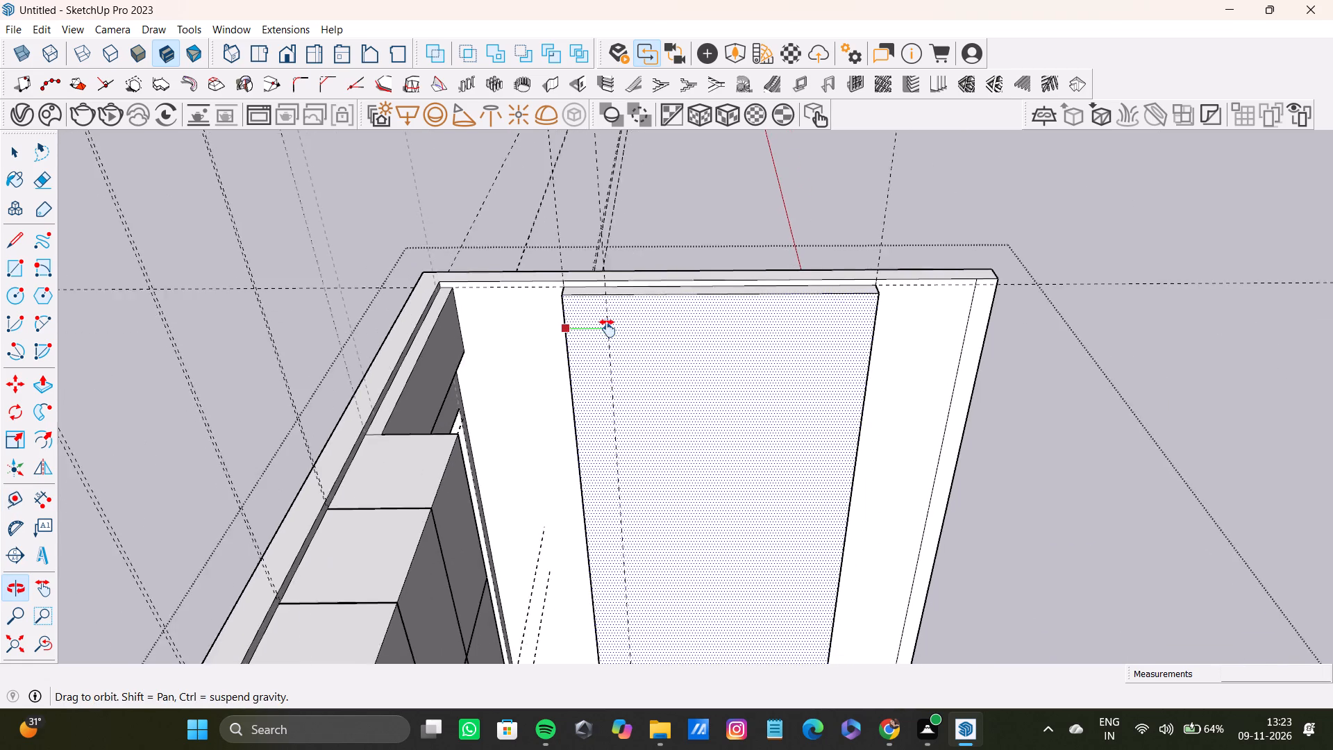
middle_drag(607, 328, 580, 349)
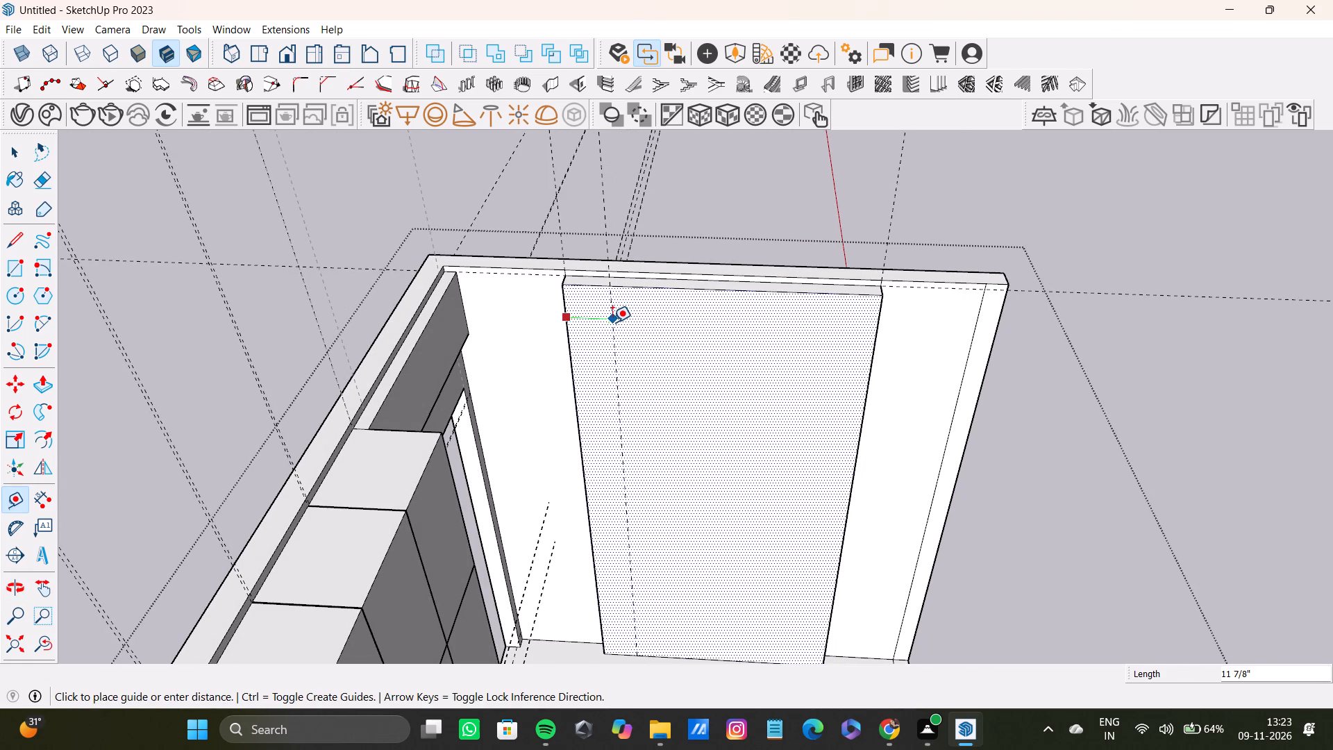
click(612, 322)
Place a second vertical guide 1' further in from the first guide on the panel face.
click(611, 328)
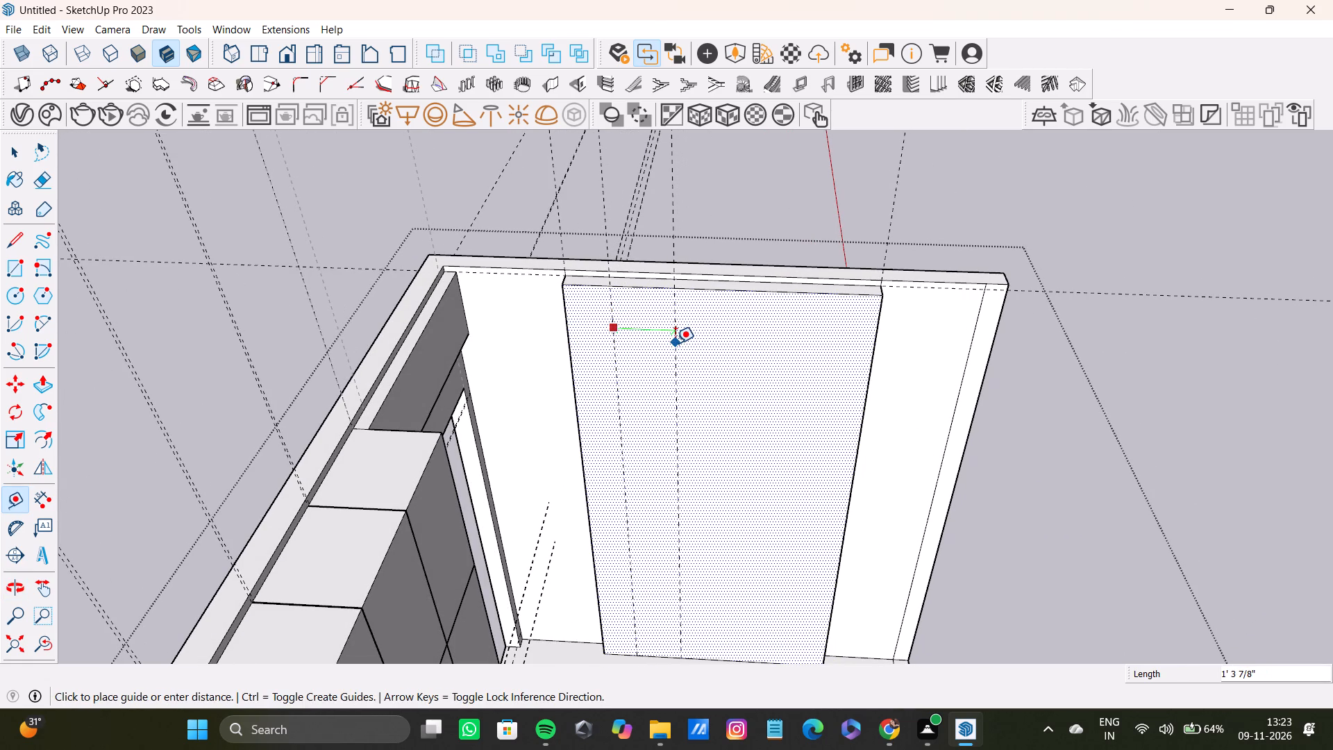
text(1')
key(Return)
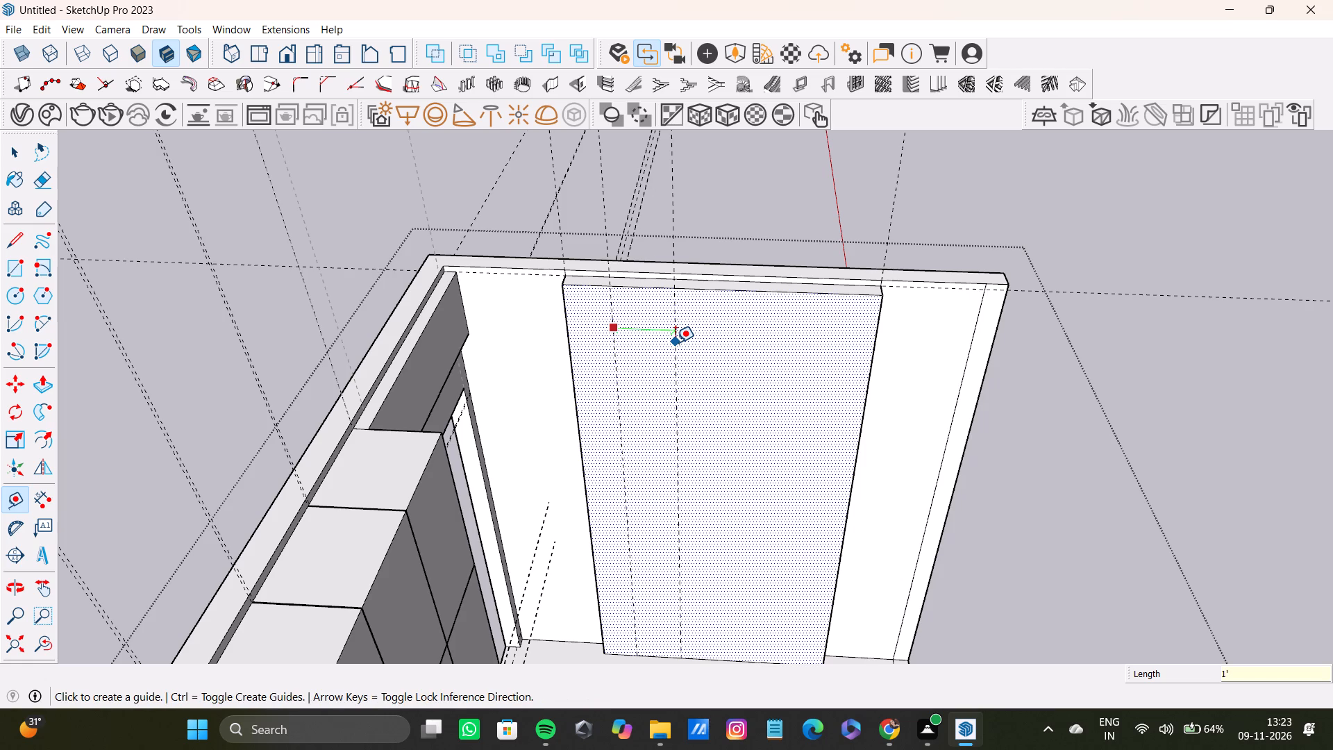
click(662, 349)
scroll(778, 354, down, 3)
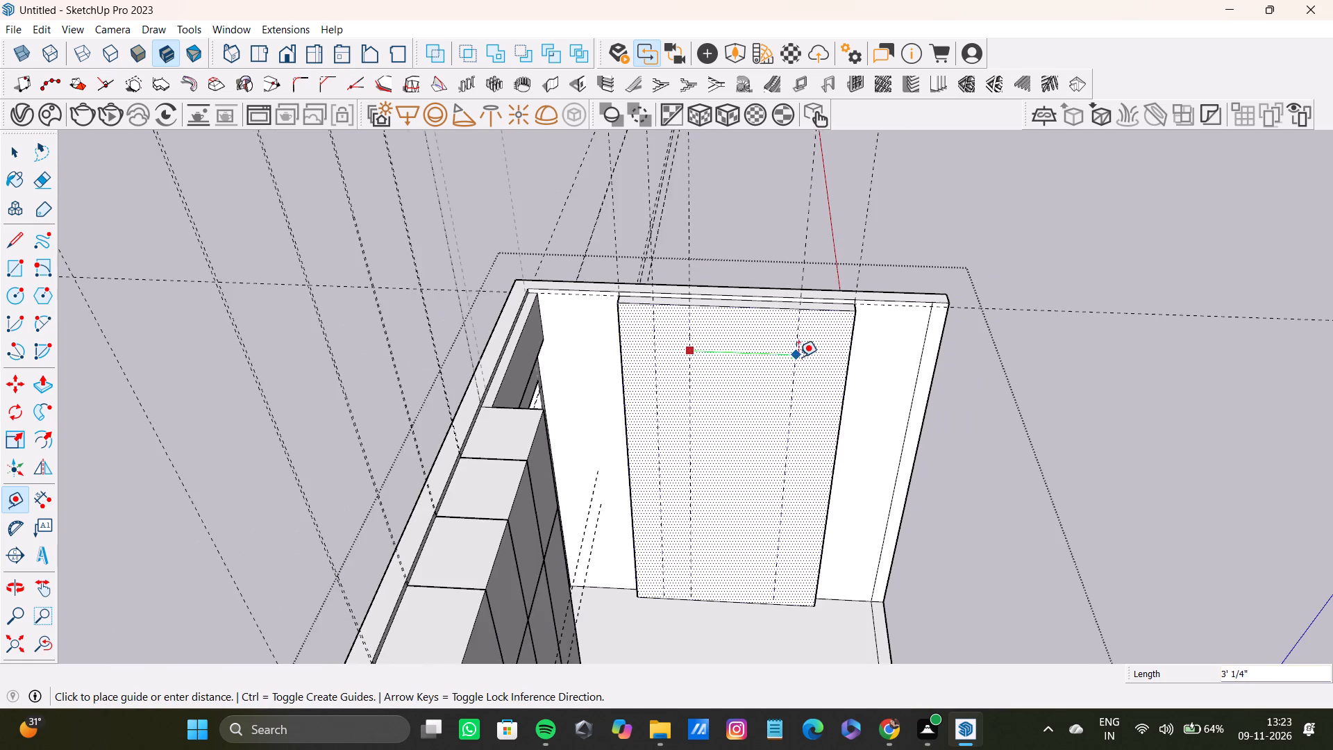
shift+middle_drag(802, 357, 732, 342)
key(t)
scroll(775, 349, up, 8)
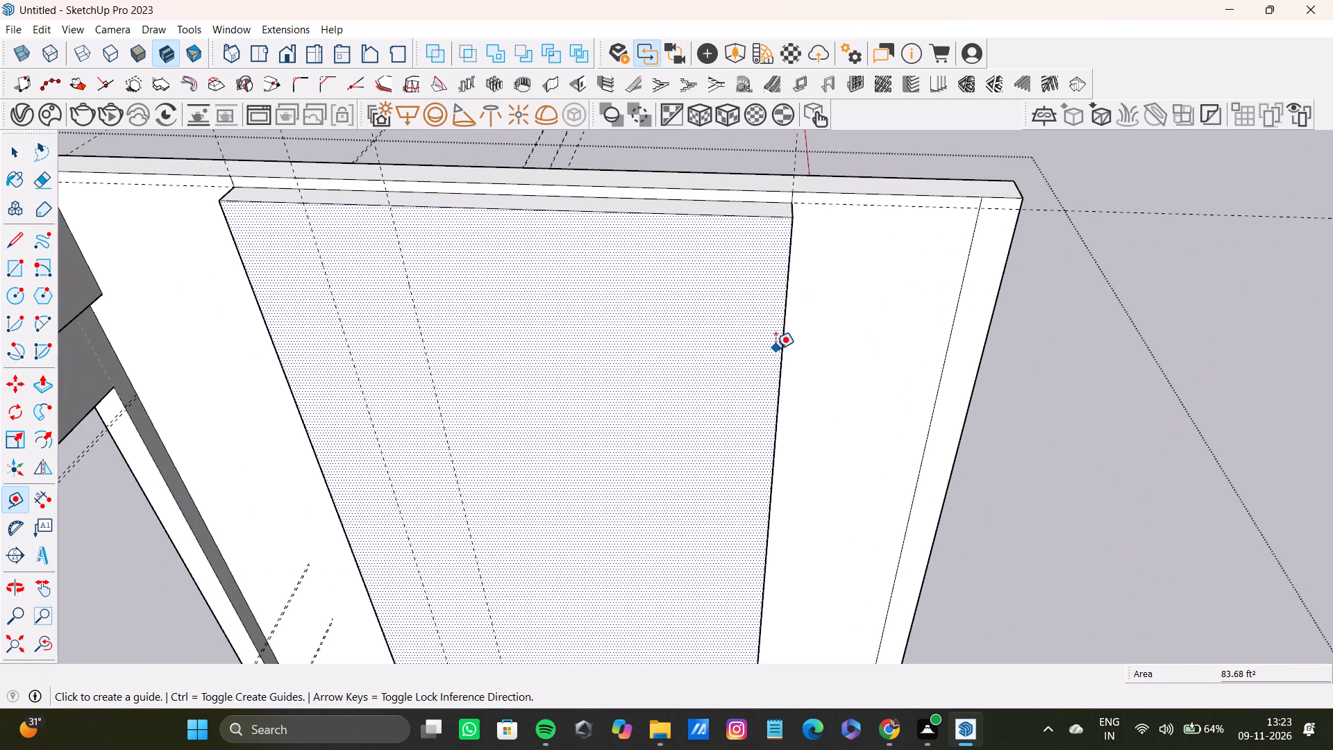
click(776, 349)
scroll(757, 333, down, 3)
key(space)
Place a narrow pair of vertical guides on the panel, the first about 8" in from the edge farthest from the door.
text(t)
click(776, 349)
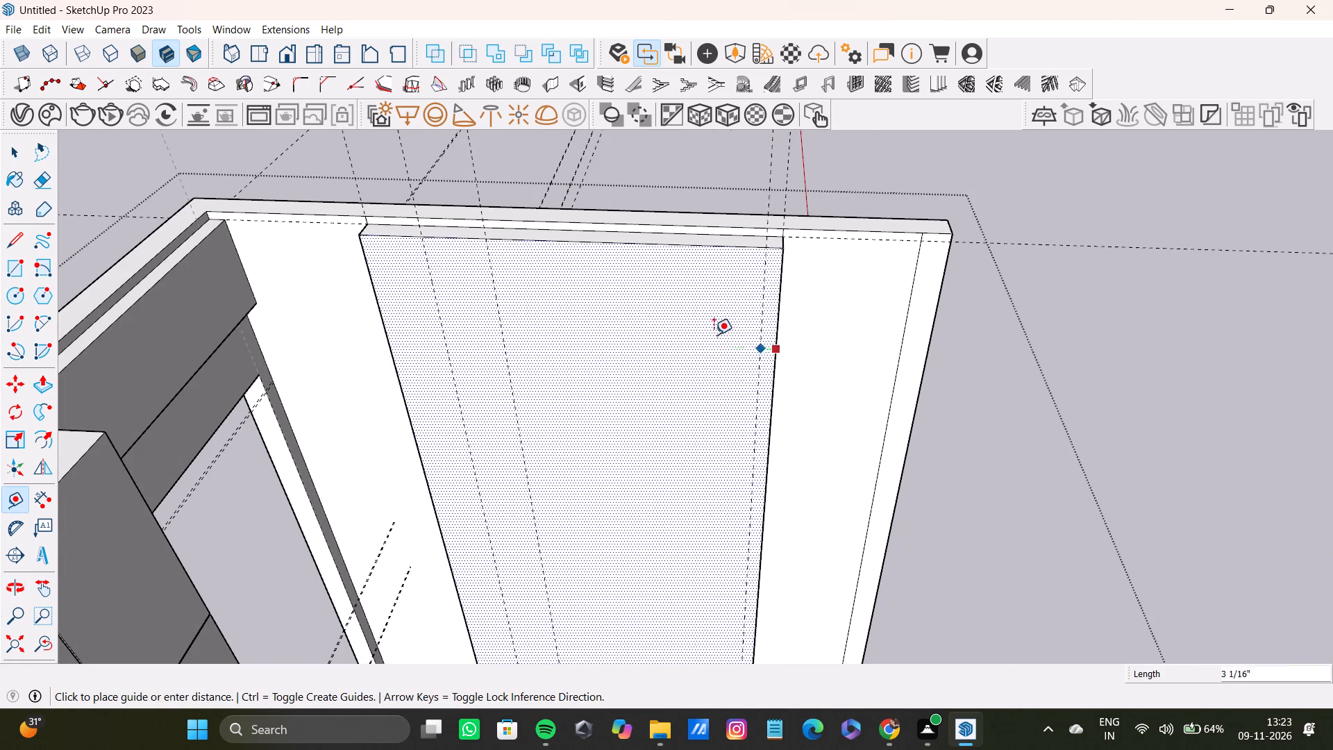
scroll(705, 332, down, 5)
shift+middle_drag(712, 329, 685, 349)
scroll(696, 334, up, 3)
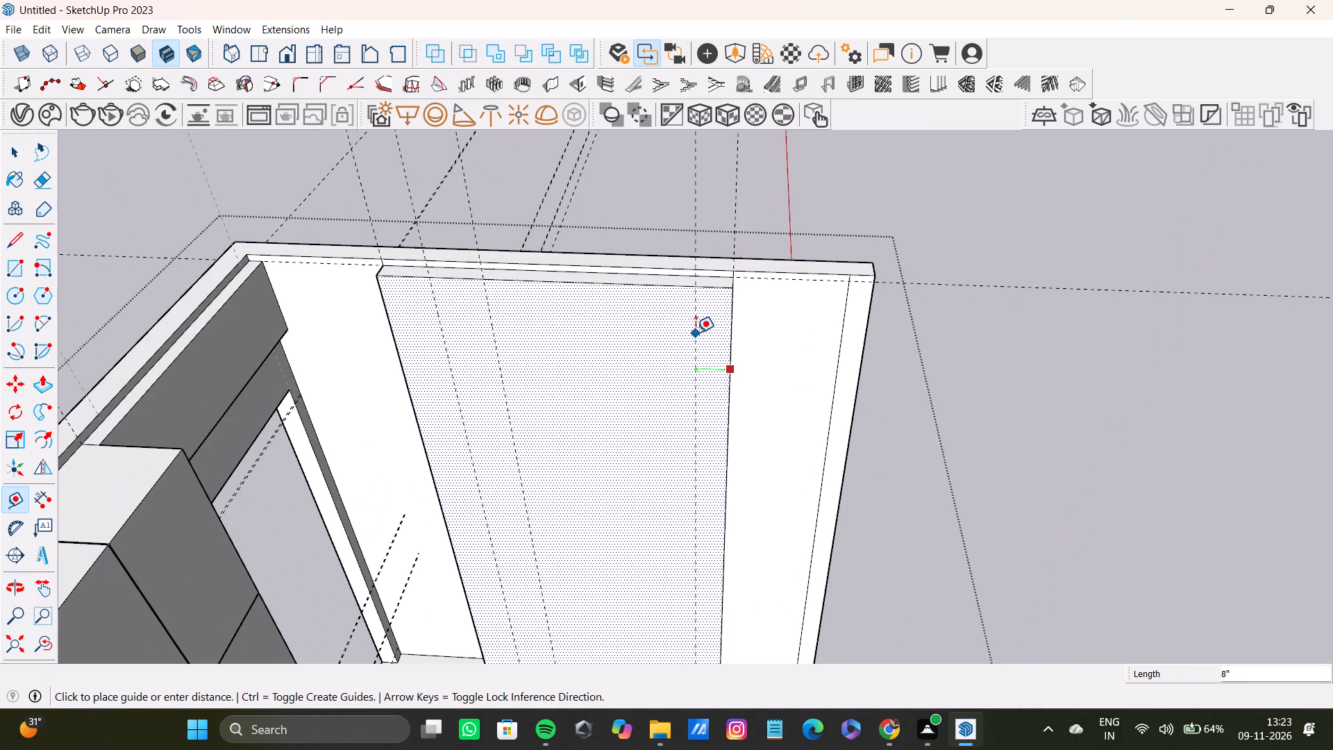
double_click(694, 335)
scroll(677, 327, up, 7)
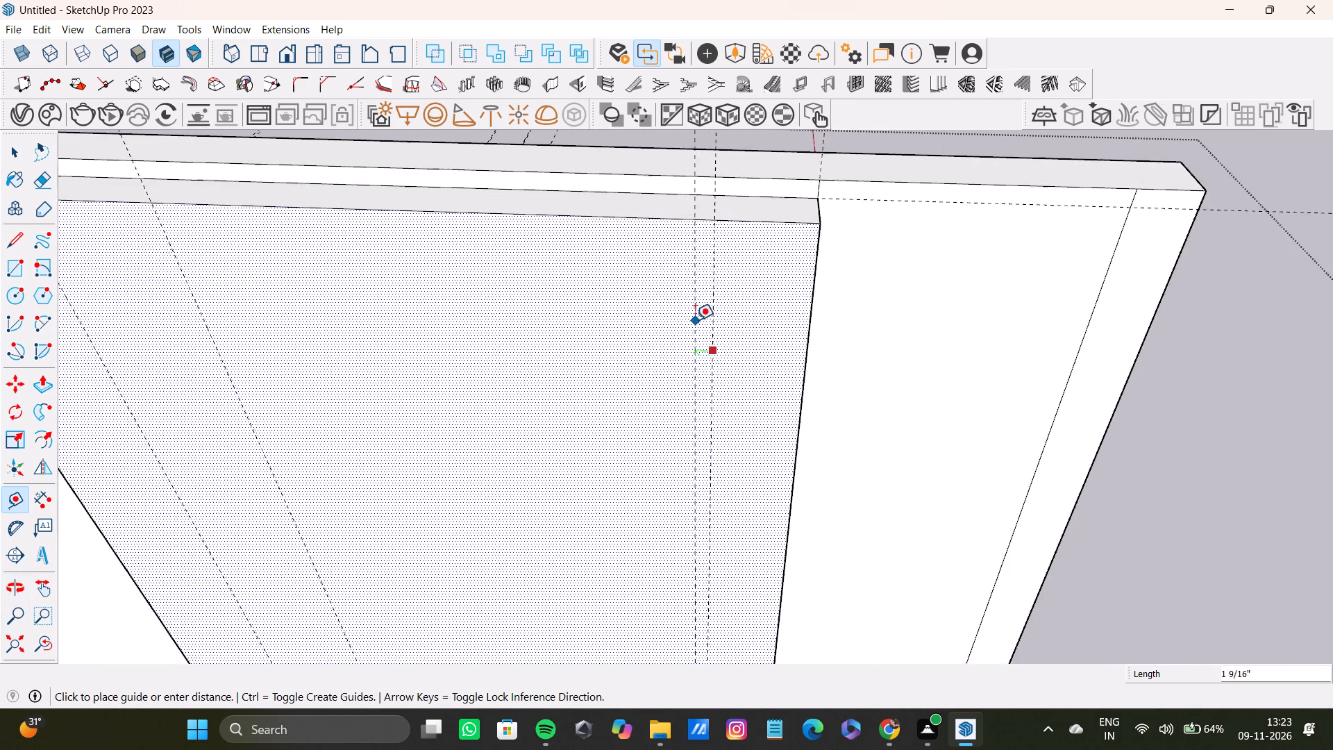
scroll(695, 320, up, 5)
click(708, 310)
Place another narrow pair of vertical guides about 4 7/8" further in from the first pair, toward the panel's middle.
click(706, 315)
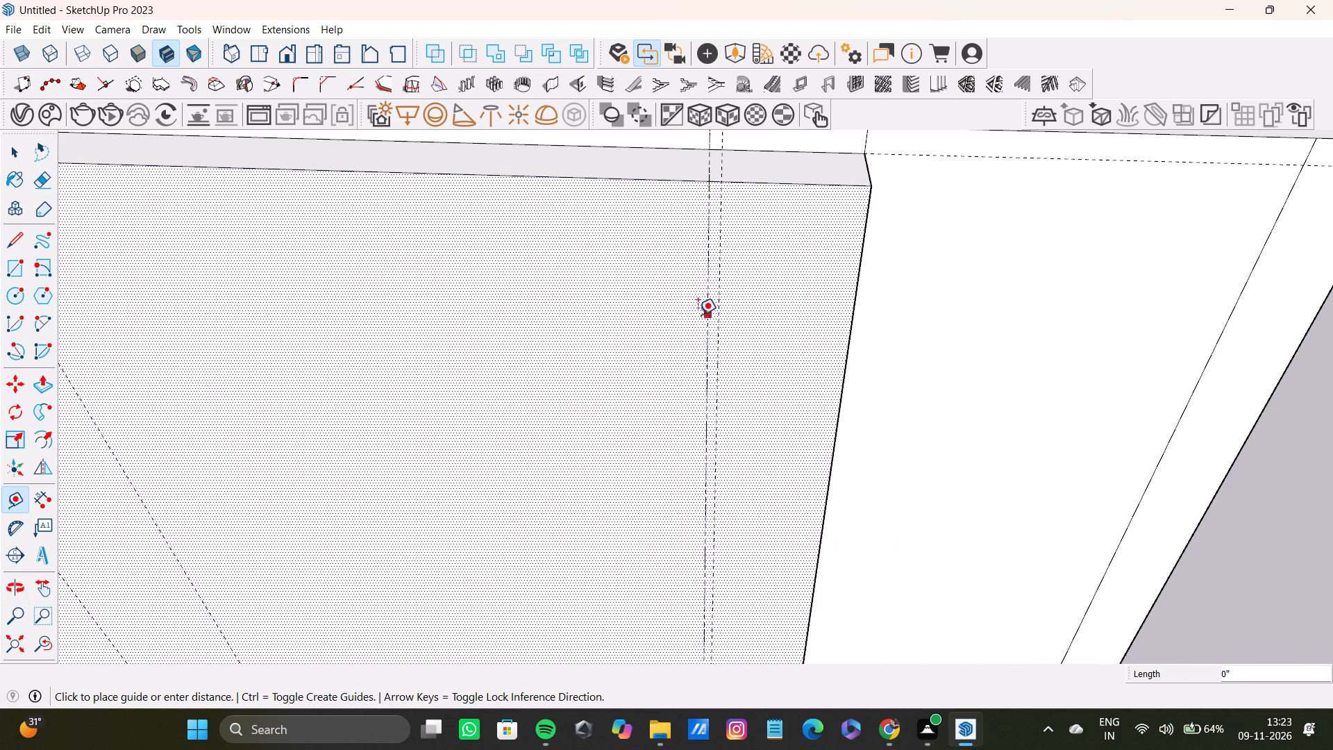
double_click(630, 303)
click(618, 308)
Examine the panel and its guide layout from around the room.
scroll(671, 338, down, 8)
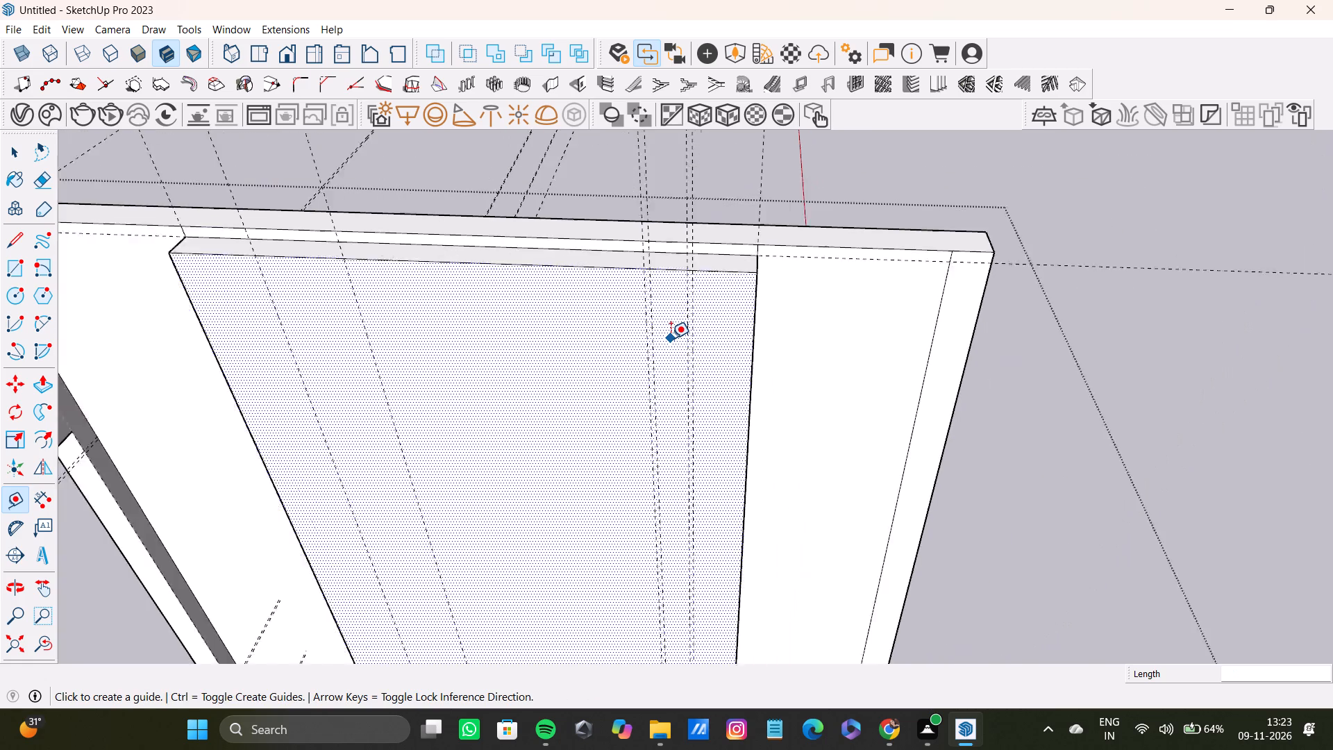
scroll(671, 338, down, 6)
scroll(671, 338, up, 1)
middle_drag(671, 338, 653, 223)
scroll(639, 253, down, 10)
shift+scroll(634, 281, up, 1)
shift+middle_drag(634, 281, 295, 289)
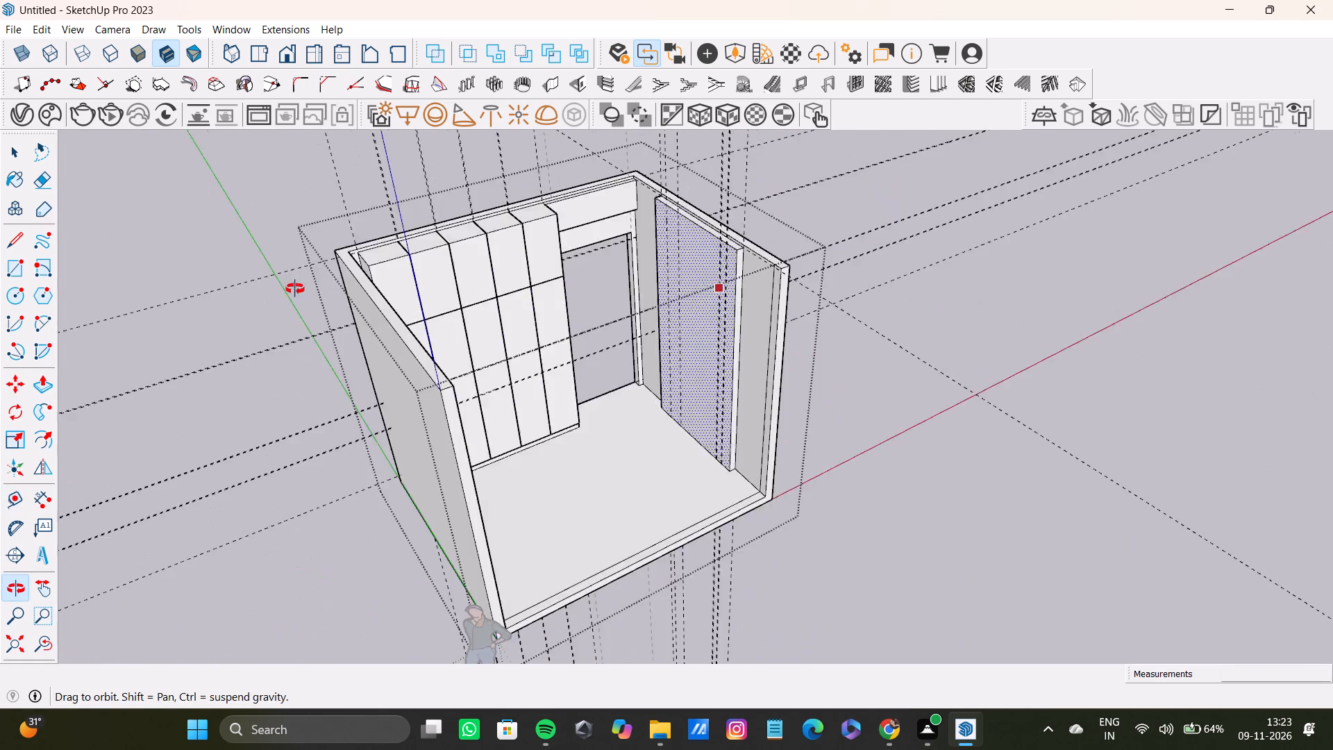
shift+middle_drag(295, 289, 630, 269)
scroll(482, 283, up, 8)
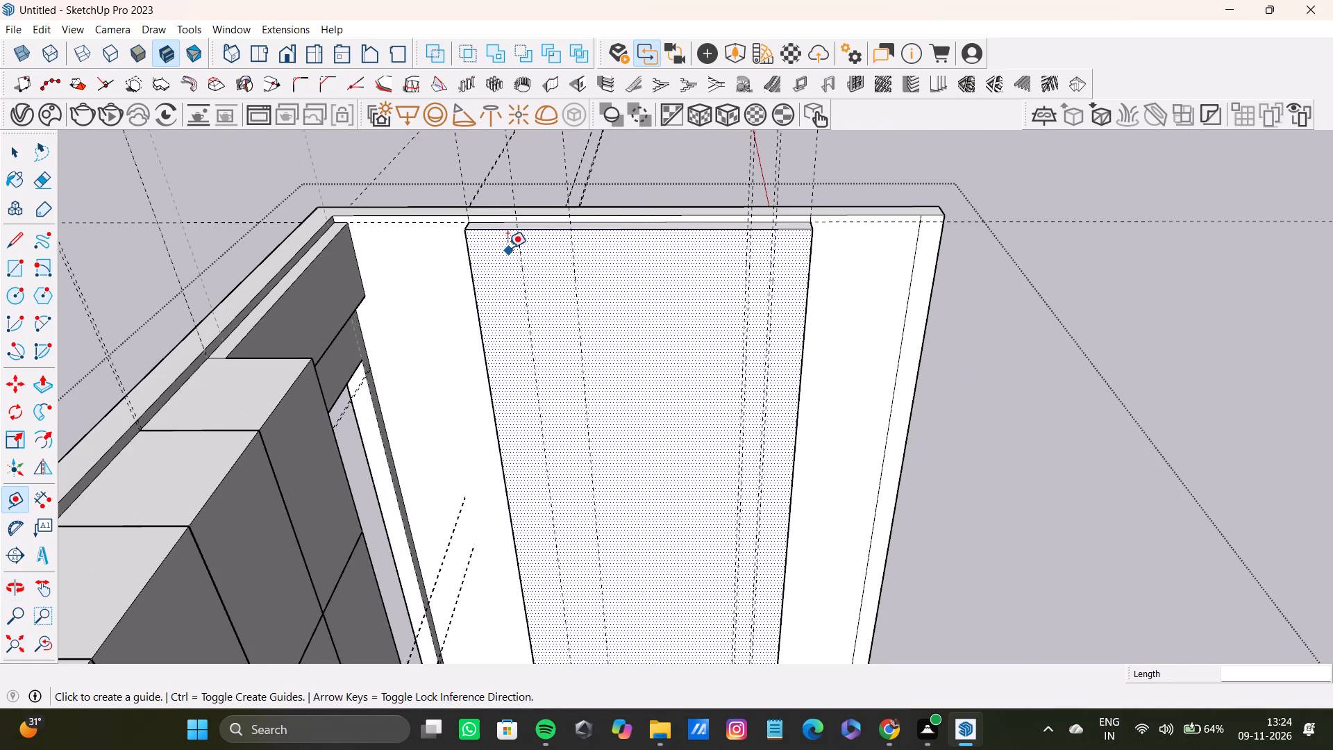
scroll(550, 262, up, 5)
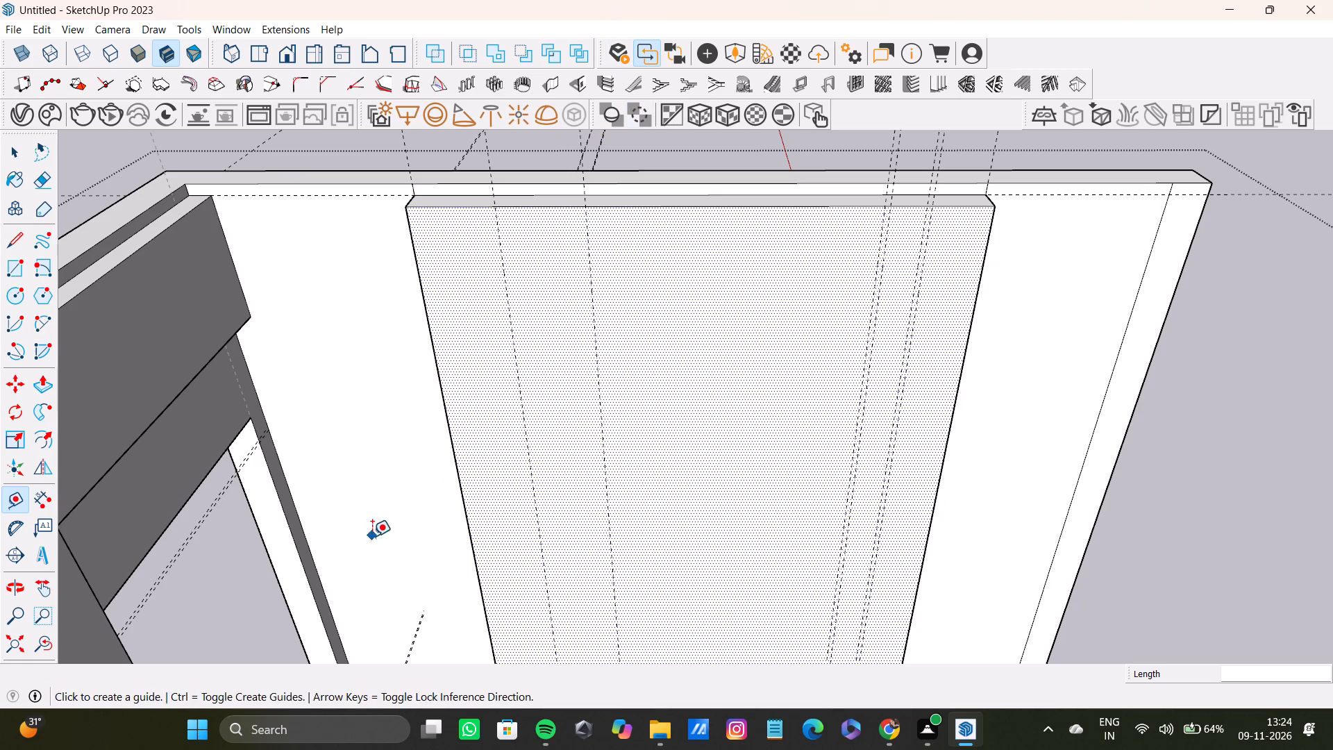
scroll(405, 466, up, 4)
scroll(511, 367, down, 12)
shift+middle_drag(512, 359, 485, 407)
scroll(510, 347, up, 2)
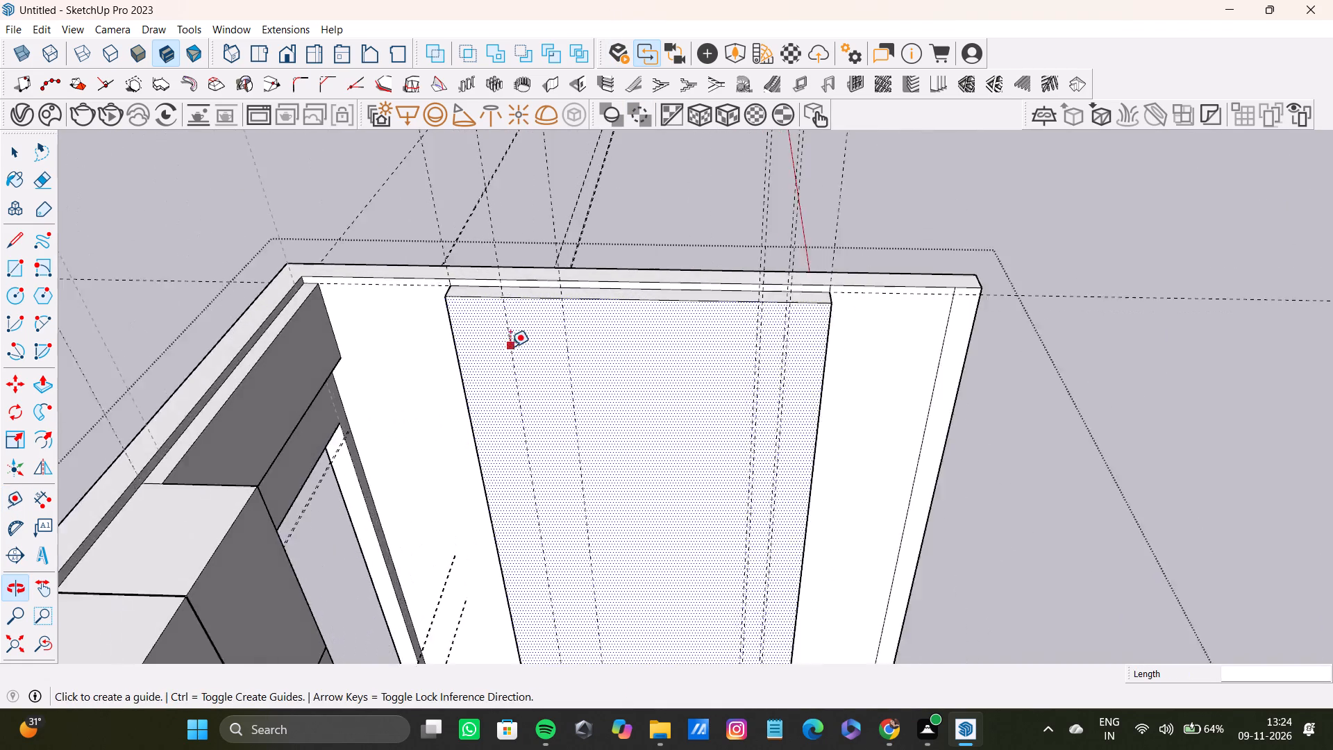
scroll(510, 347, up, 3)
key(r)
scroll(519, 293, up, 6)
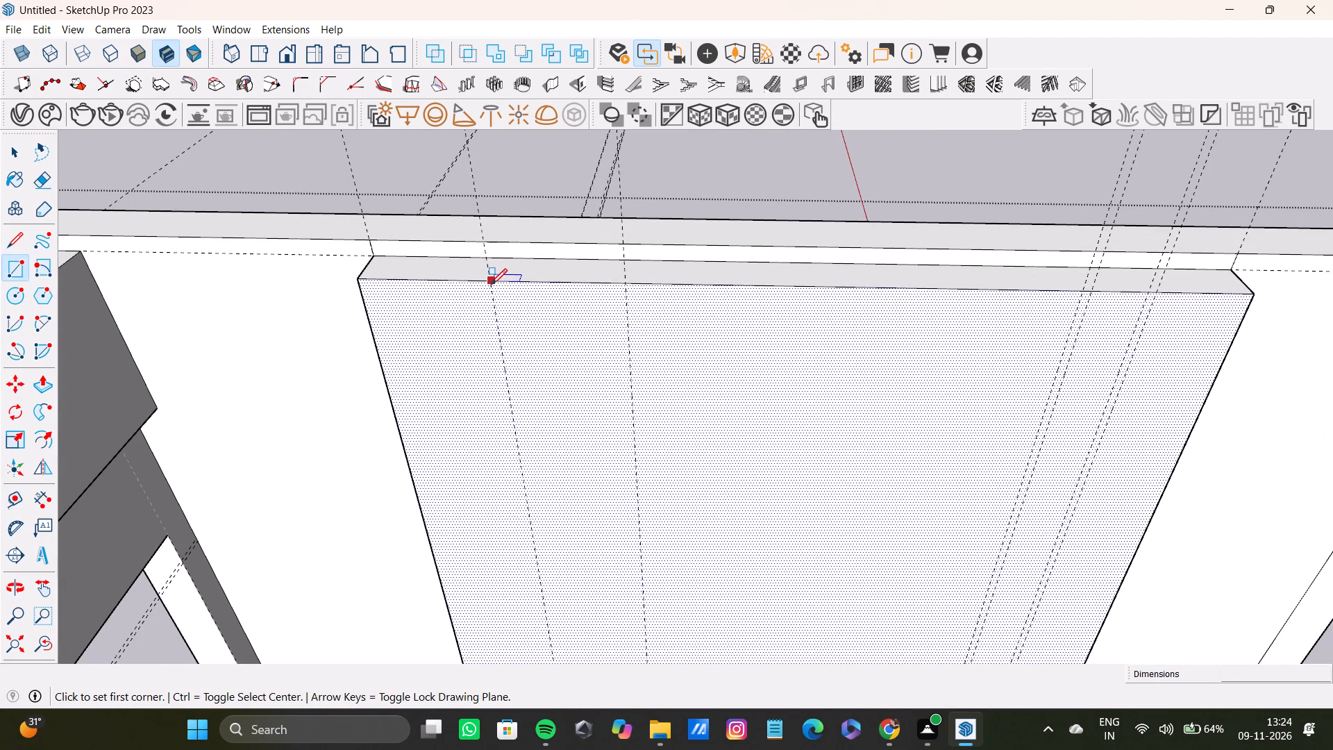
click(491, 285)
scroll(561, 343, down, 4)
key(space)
Draw a full-height rectangle between the two door-side guides, from the panel's top edge down to its bottom edge.
key(r)
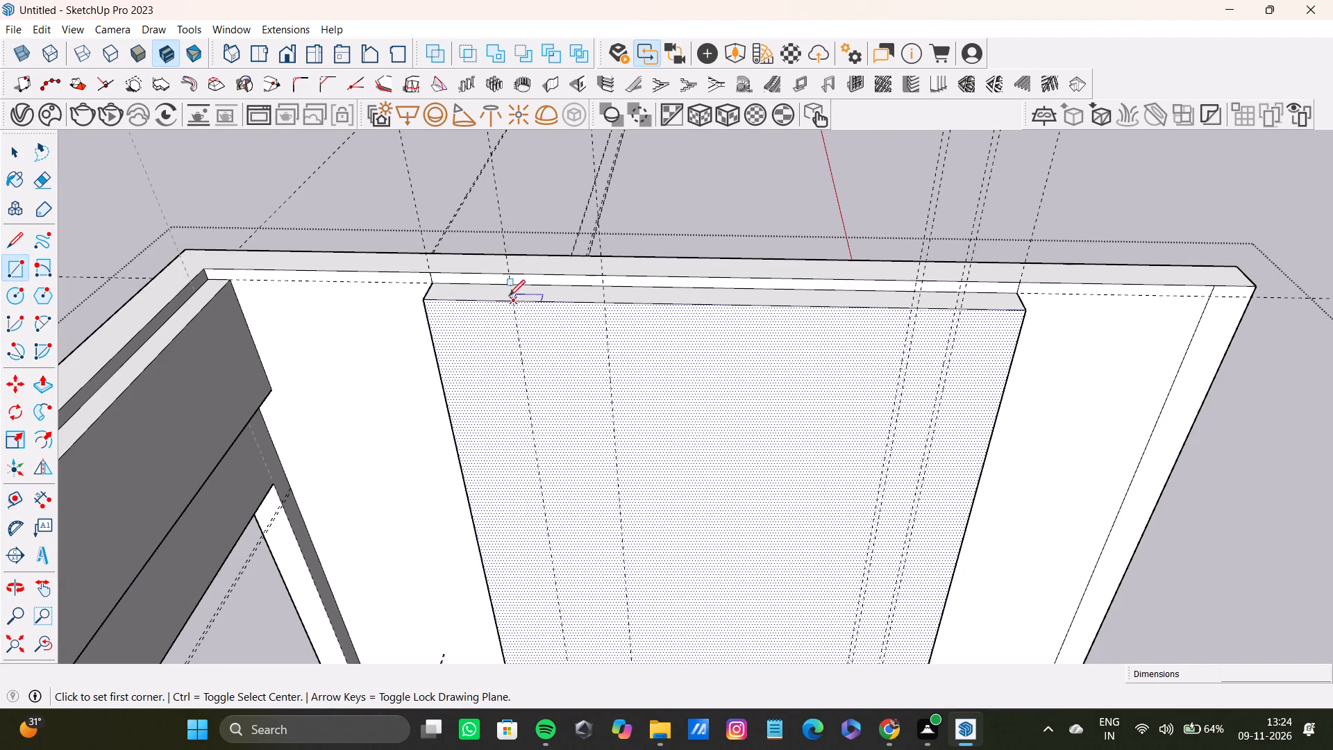
click(512, 302)
scroll(626, 424, down, 4)
shift+middle_drag(620, 440, 581, 221)
scroll(553, 387, down, 1)
middle_drag(544, 432, 556, 237)
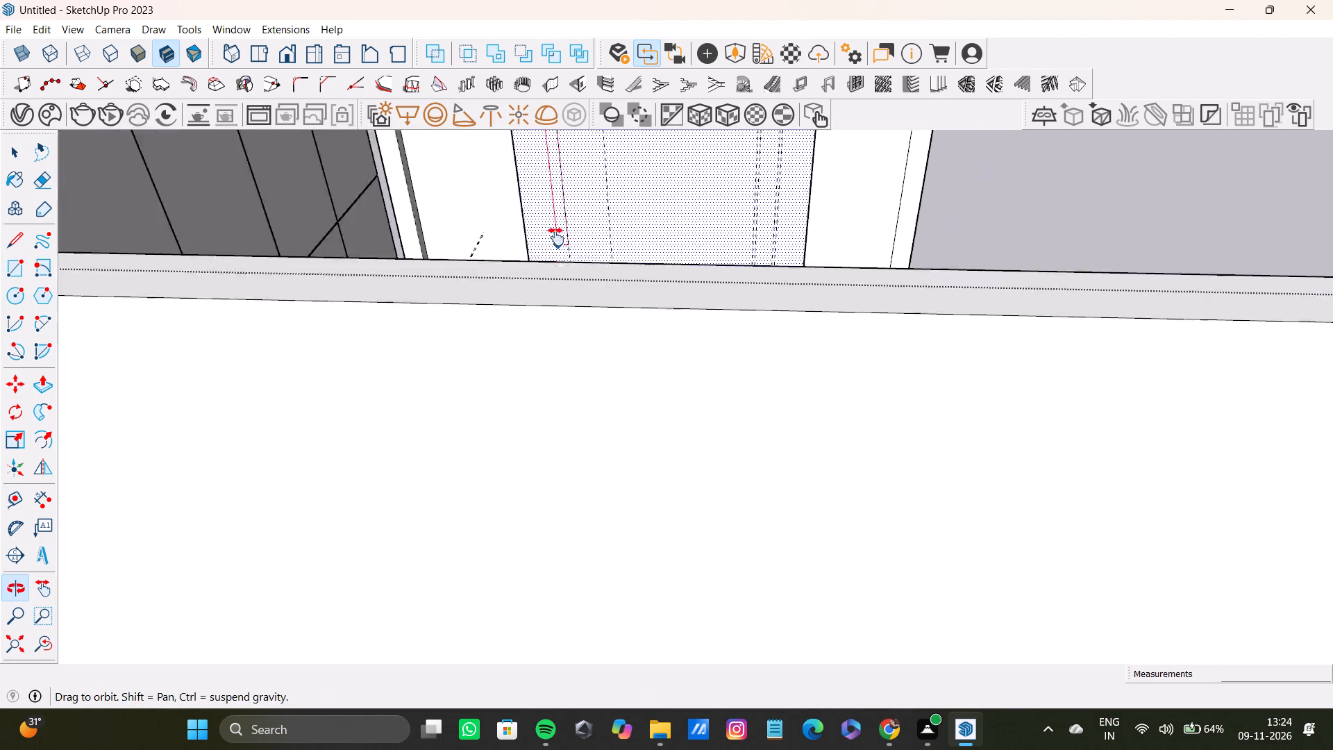
middle_drag(556, 237, 556, 194)
shift+middle_drag(556, 194, 310, 589)
scroll(720, 435, up, 7)
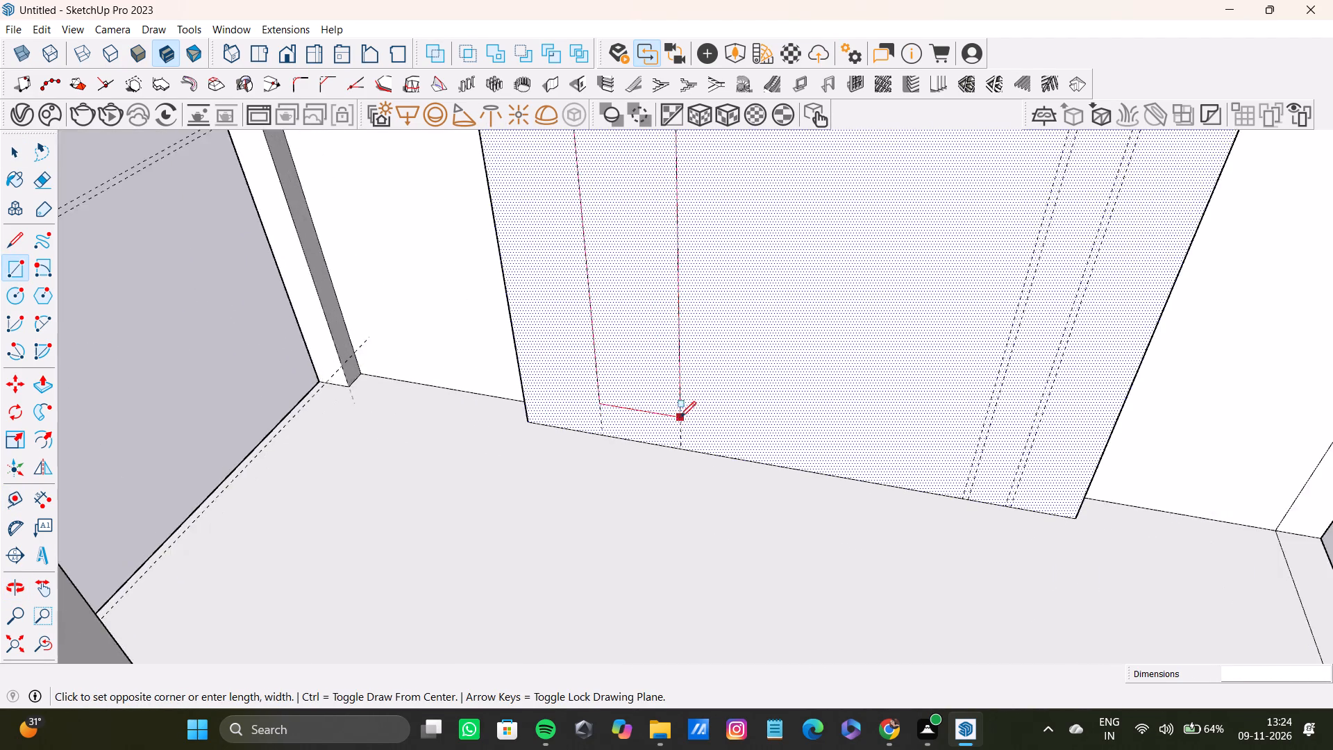
scroll(680, 417, up, 5)
click(689, 449)
scroll(675, 432, down, 15)
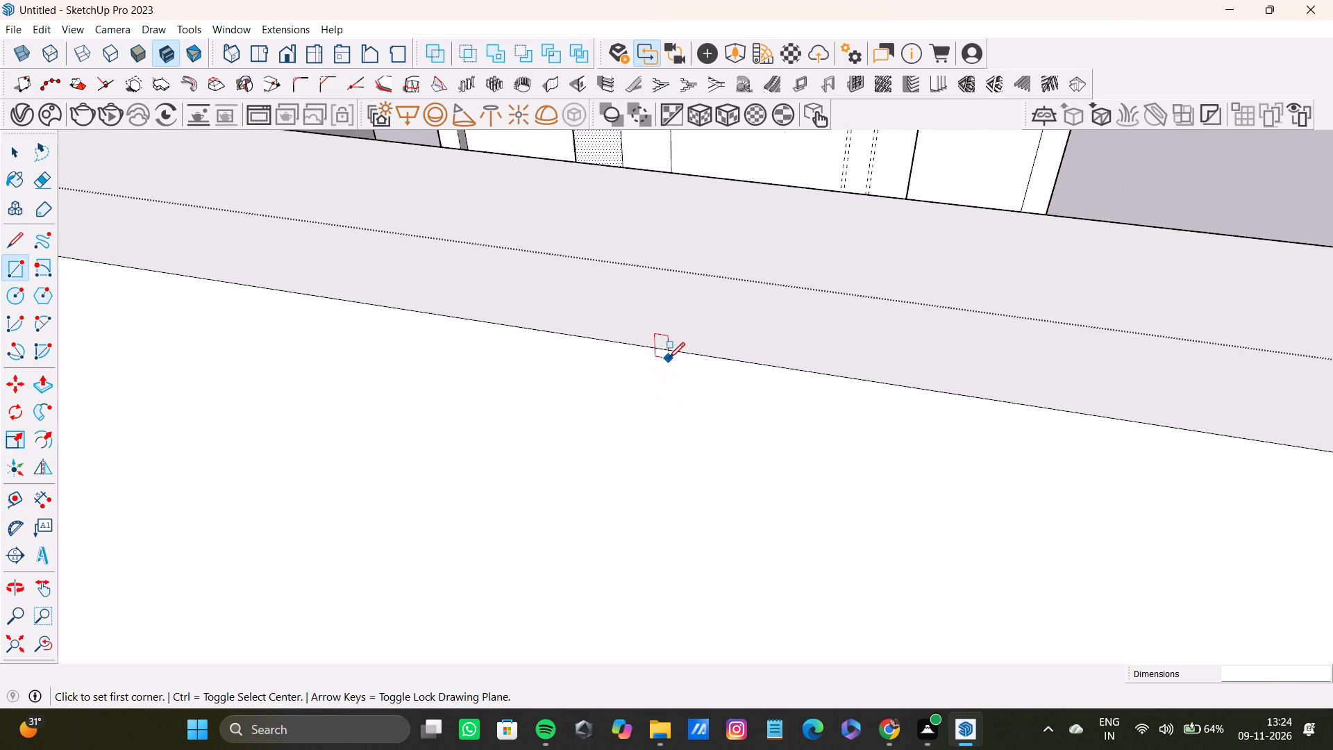
Push the full-height strip between the two door-side guides 4 1/8" into the panel to form a groove.
scroll(669, 358, down, 5)
shift+middle_drag(669, 326, 672, 685)
scroll(694, 449, down, 10)
shift+middle_drag(698, 324, 451, 624)
scroll(543, 589, up, 14)
middle_drag(532, 437, 728, 356)
scroll(673, 369, up, 8)
key(space)
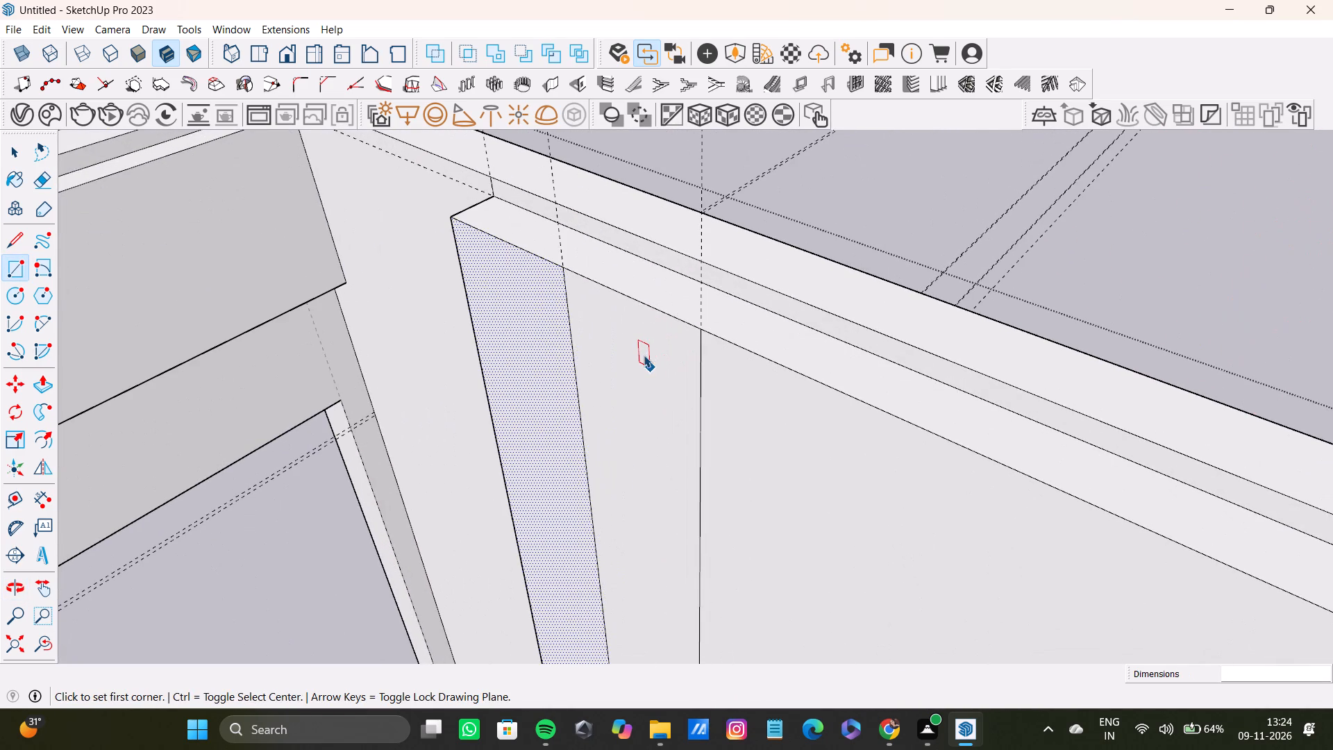
click(644, 355)
key(p)
click(648, 354)
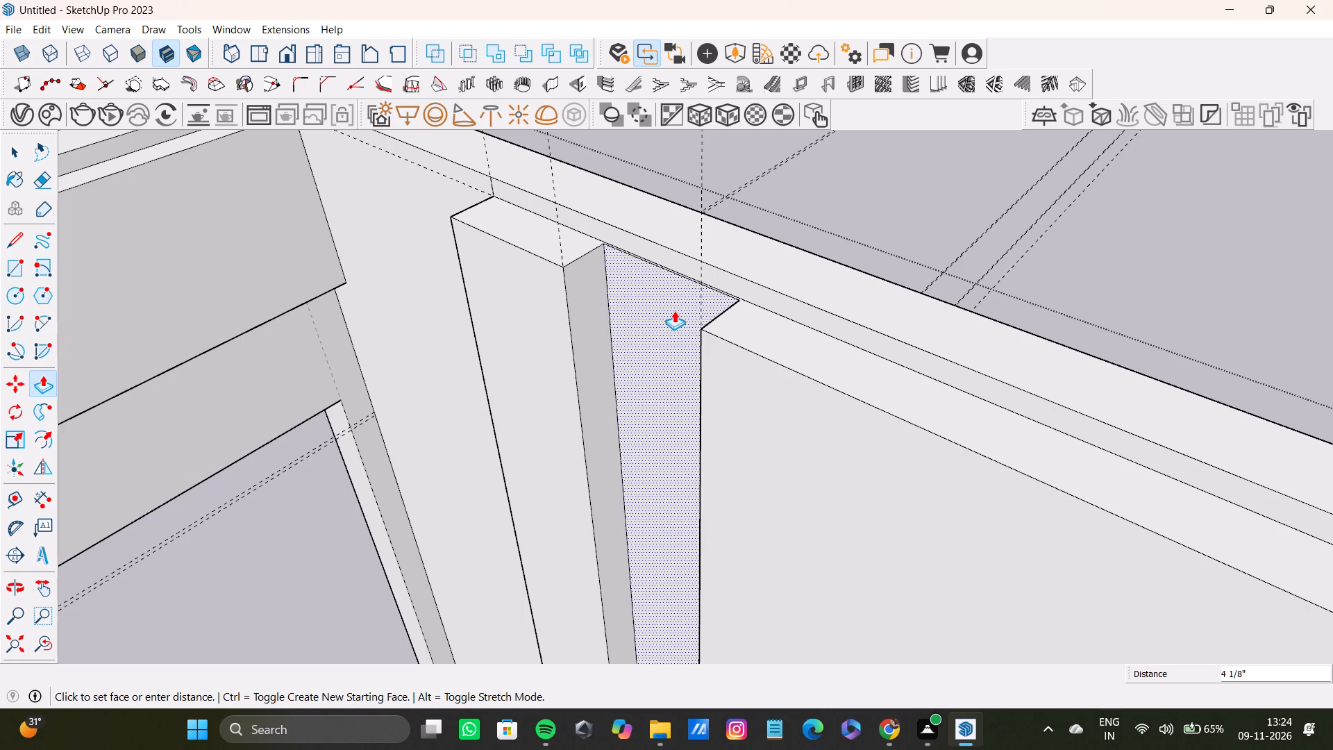
Widen the door-side groove by pushing its side wall farthest from the door about 4 3/16" into the panel.
scroll(714, 361, down, 17)
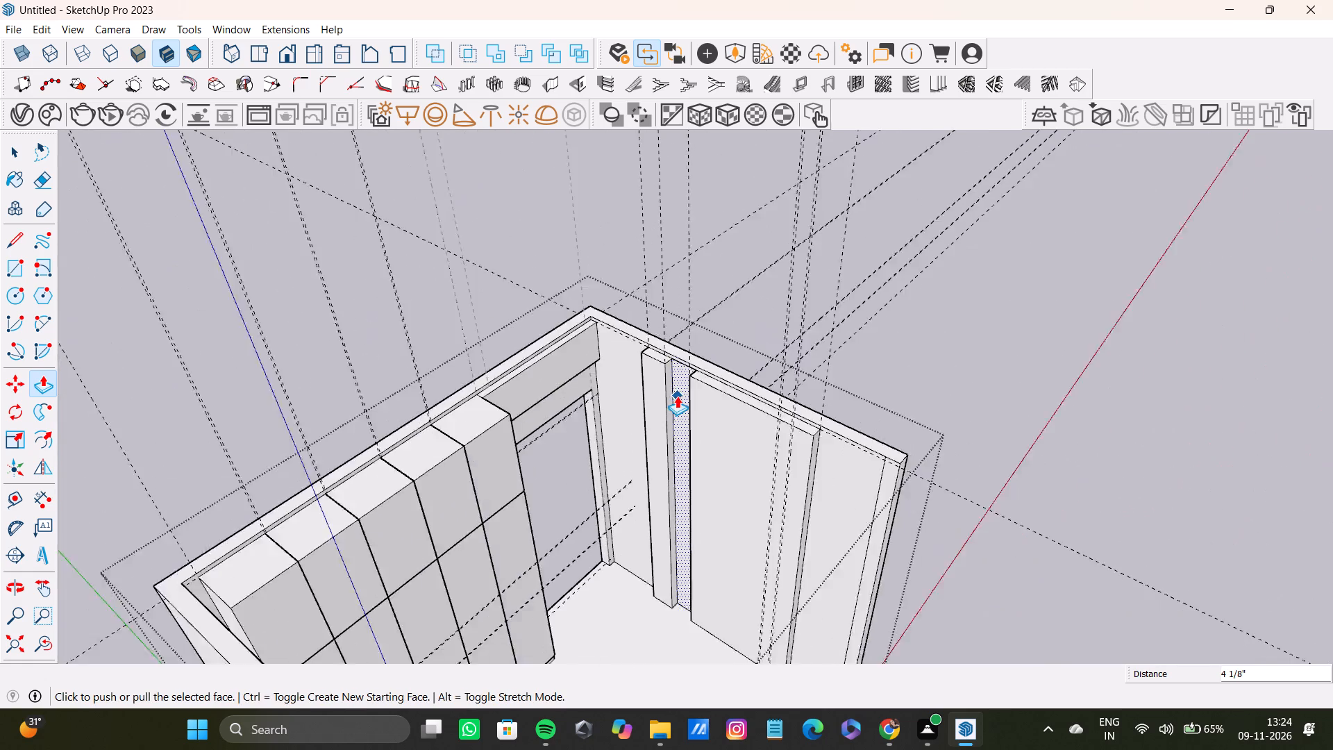
scroll(677, 396, down, 4)
shift+middle_drag(682, 415, 1021, 404)
scroll(978, 399, up, 4)
shift+middle_drag(988, 383, 887, 362)
scroll(577, 316, up, 3)
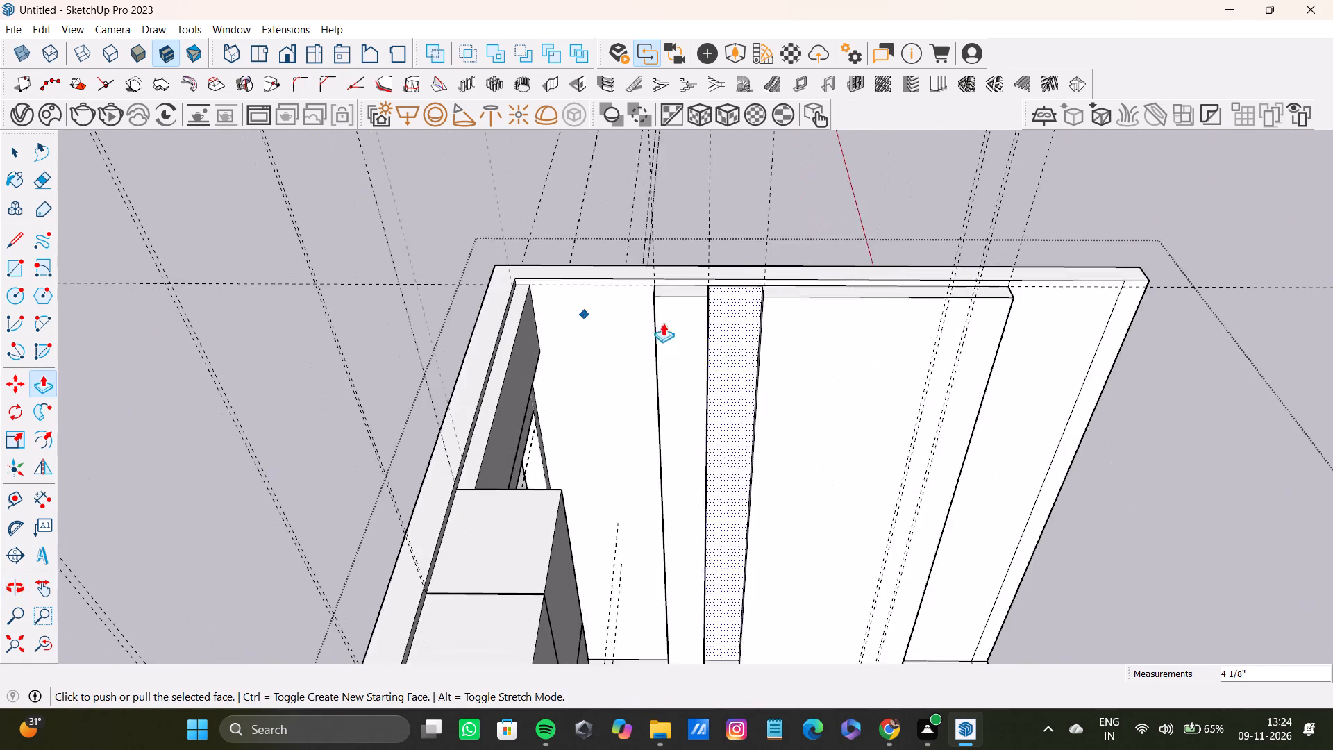
scroll(663, 323, up, 8)
middle_drag(642, 302, 803, 292)
scroll(736, 265, up, 7)
key(space)
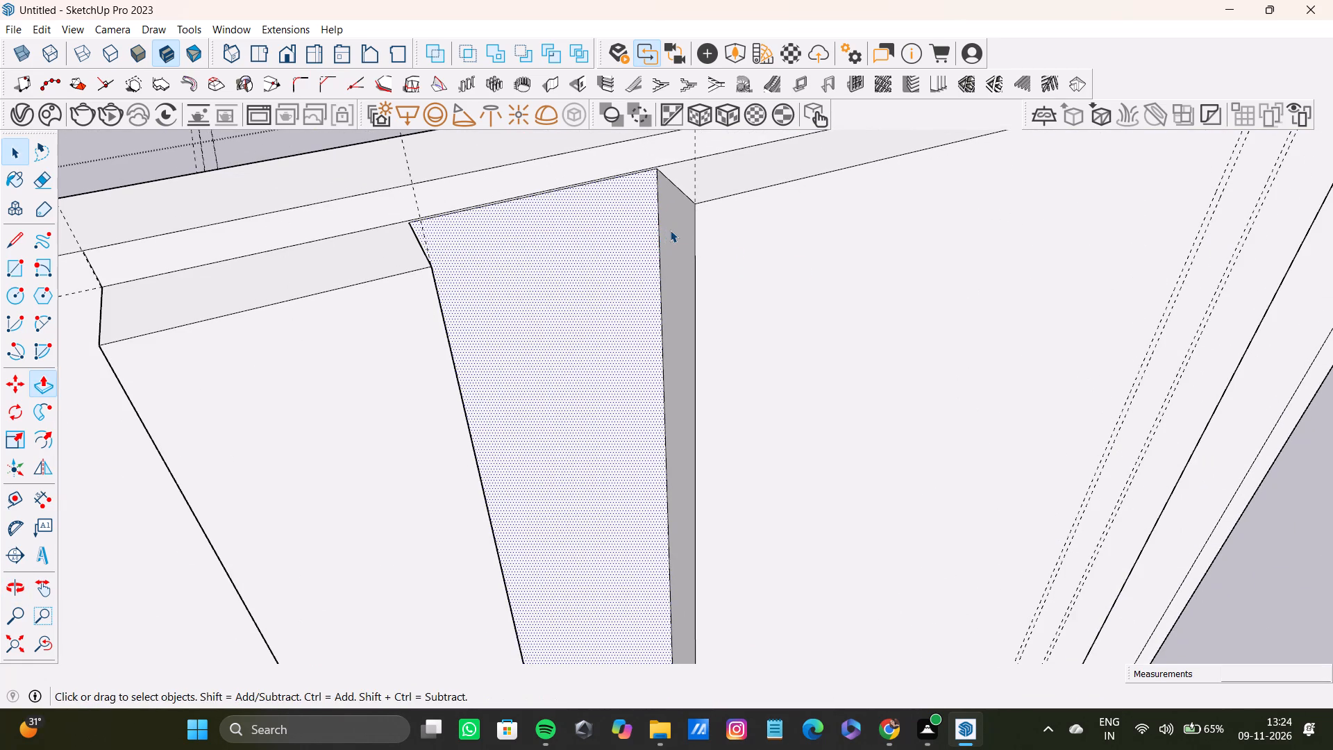
click(670, 230)
key(p)
drag(664, 230, 737, 212)
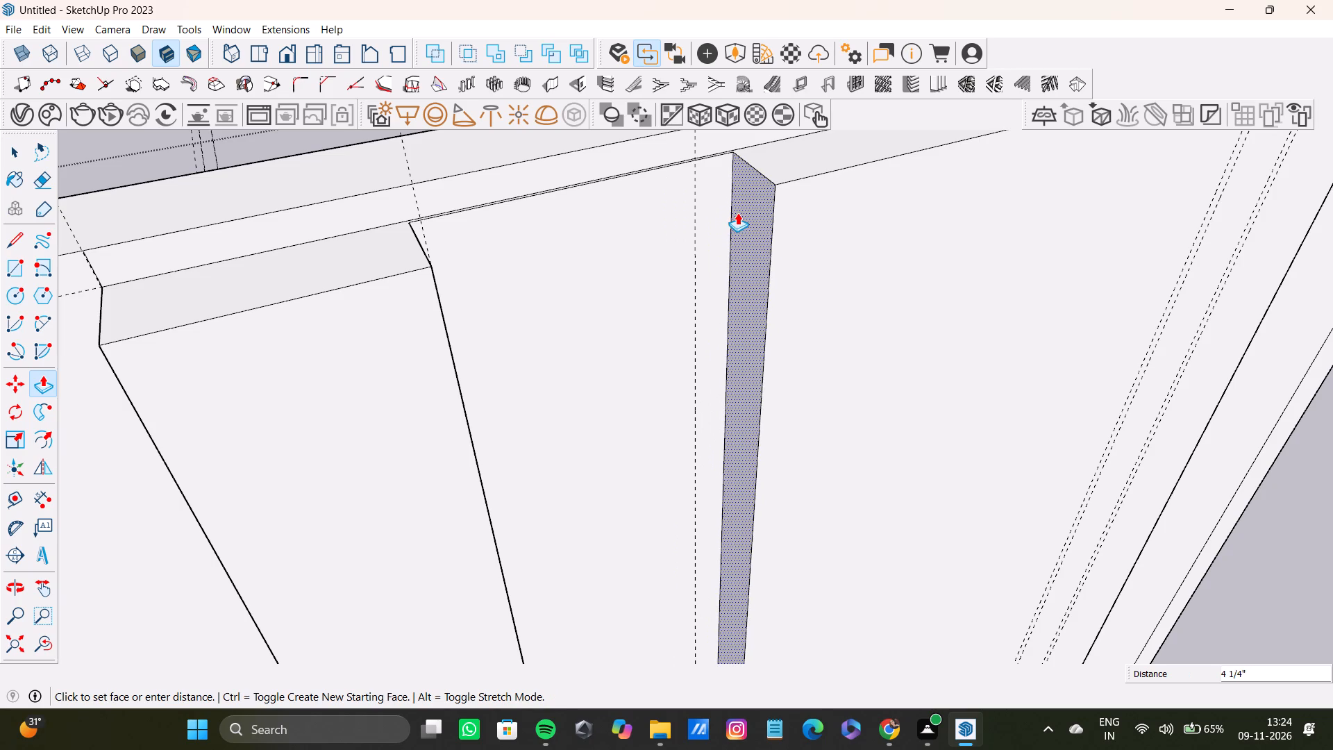
drag(737, 212, 696, 209)
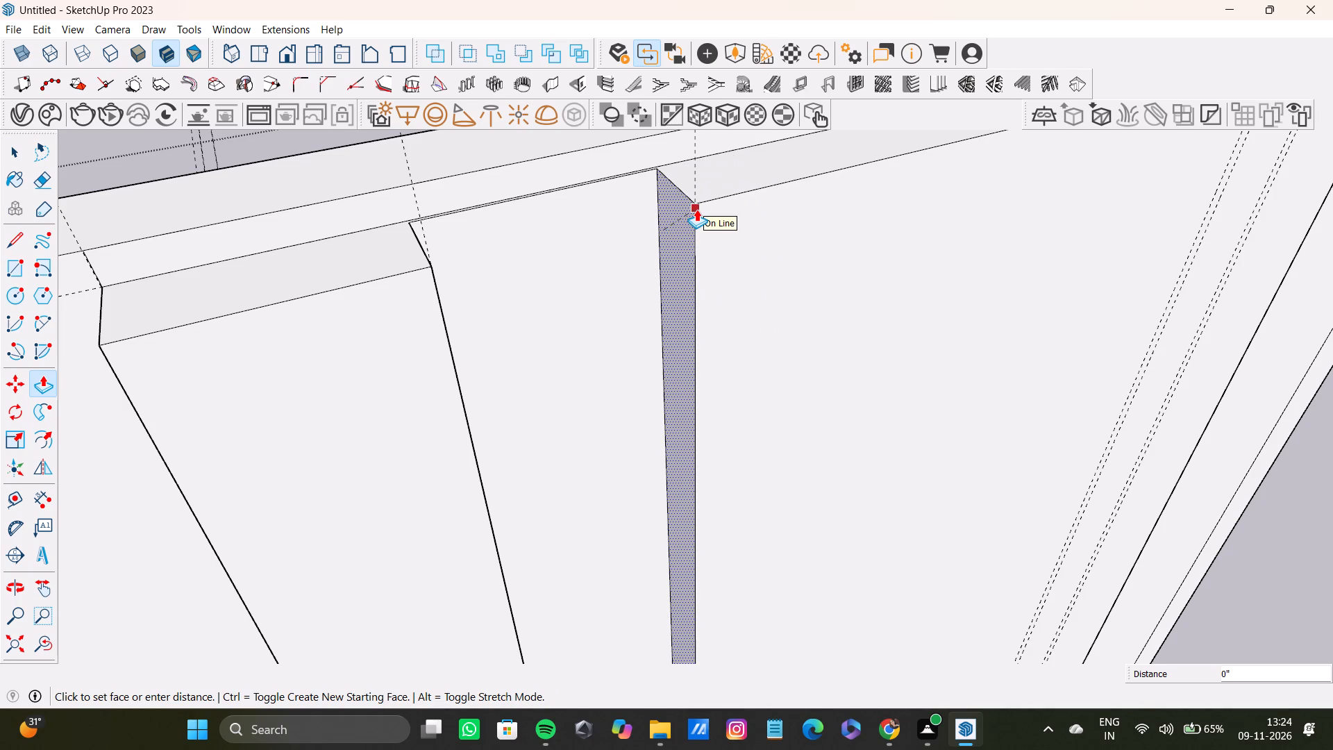
drag(696, 209, 735, 208)
scroll(707, 212, down, 5)
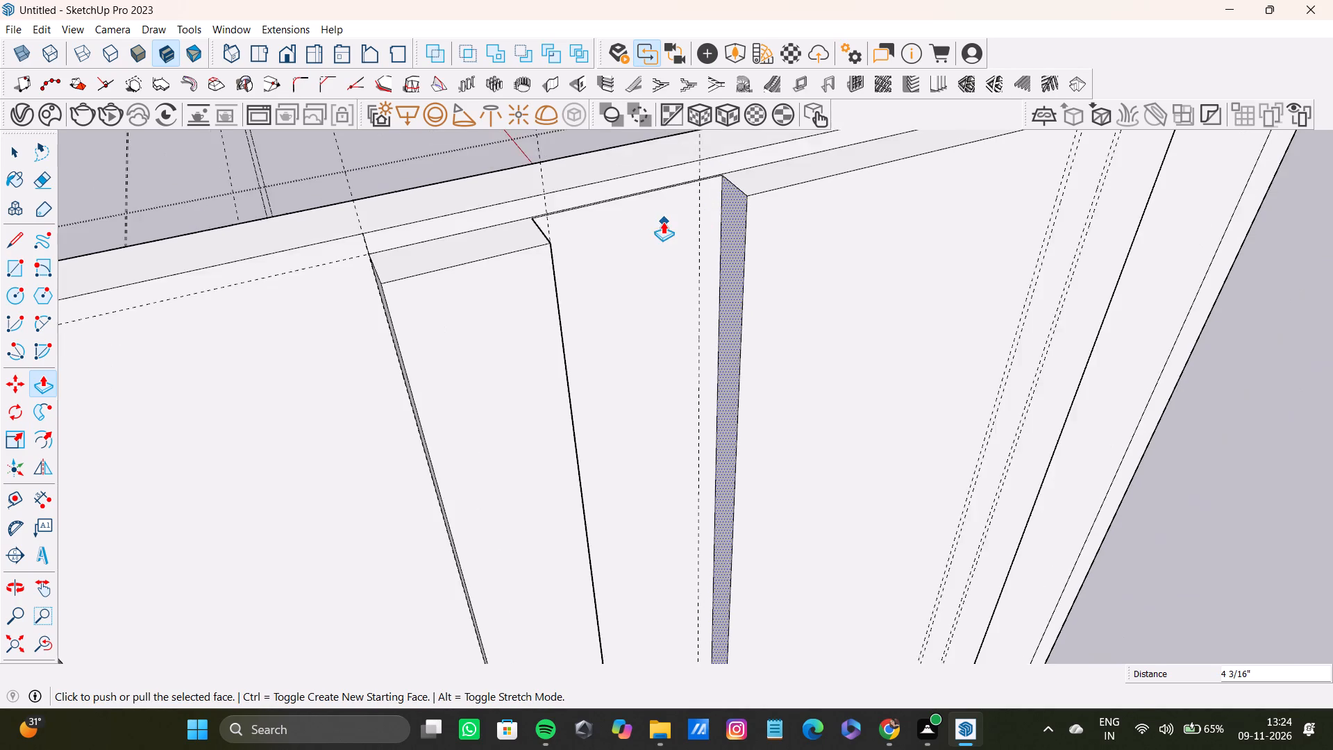
Draw a narrow full-height rectangle between the inner pair of guides, from the panel's top edge down to its bottom edge.
scroll(663, 222, down, 13)
middle_drag(710, 302, 498, 283)
scroll(837, 330, down, 4)
scroll(825, 312, up, 1)
shift+middle_drag(825, 312, 799, 367)
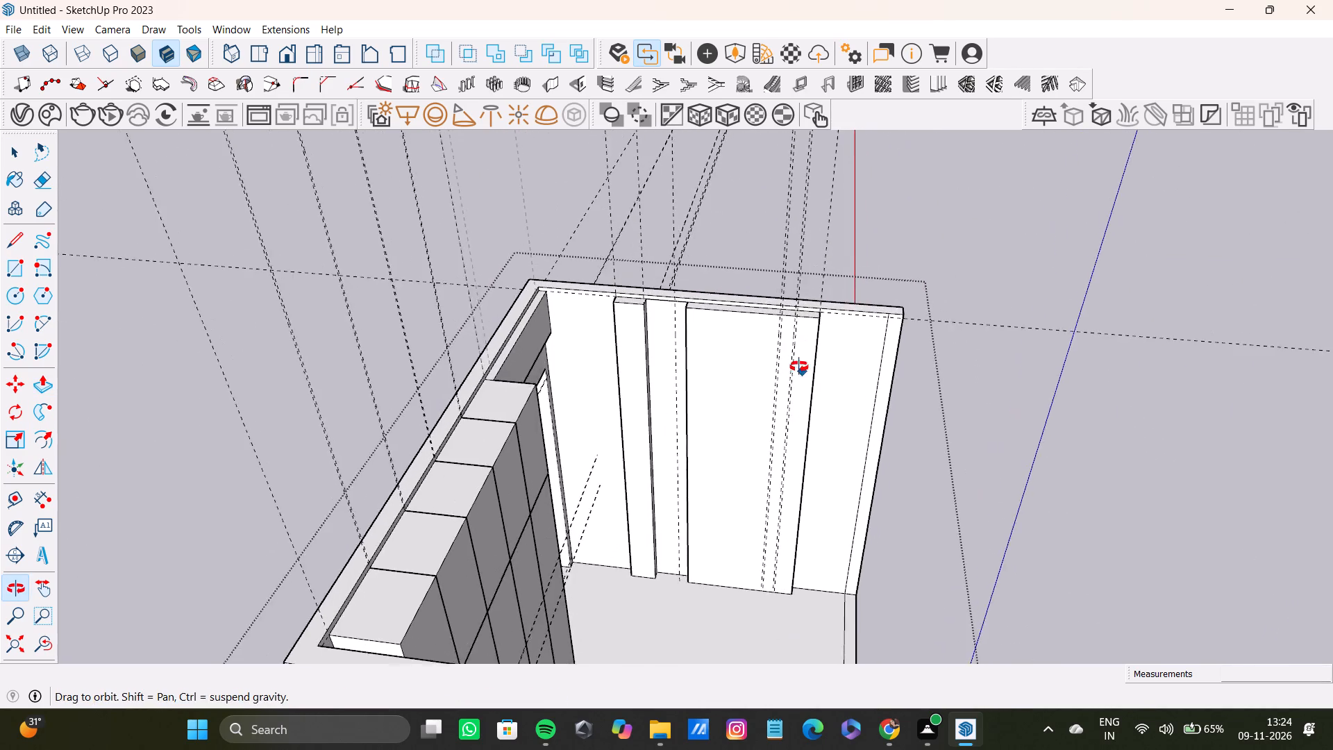
shift+middle_drag(799, 367, 794, 352)
scroll(789, 322, up, 18)
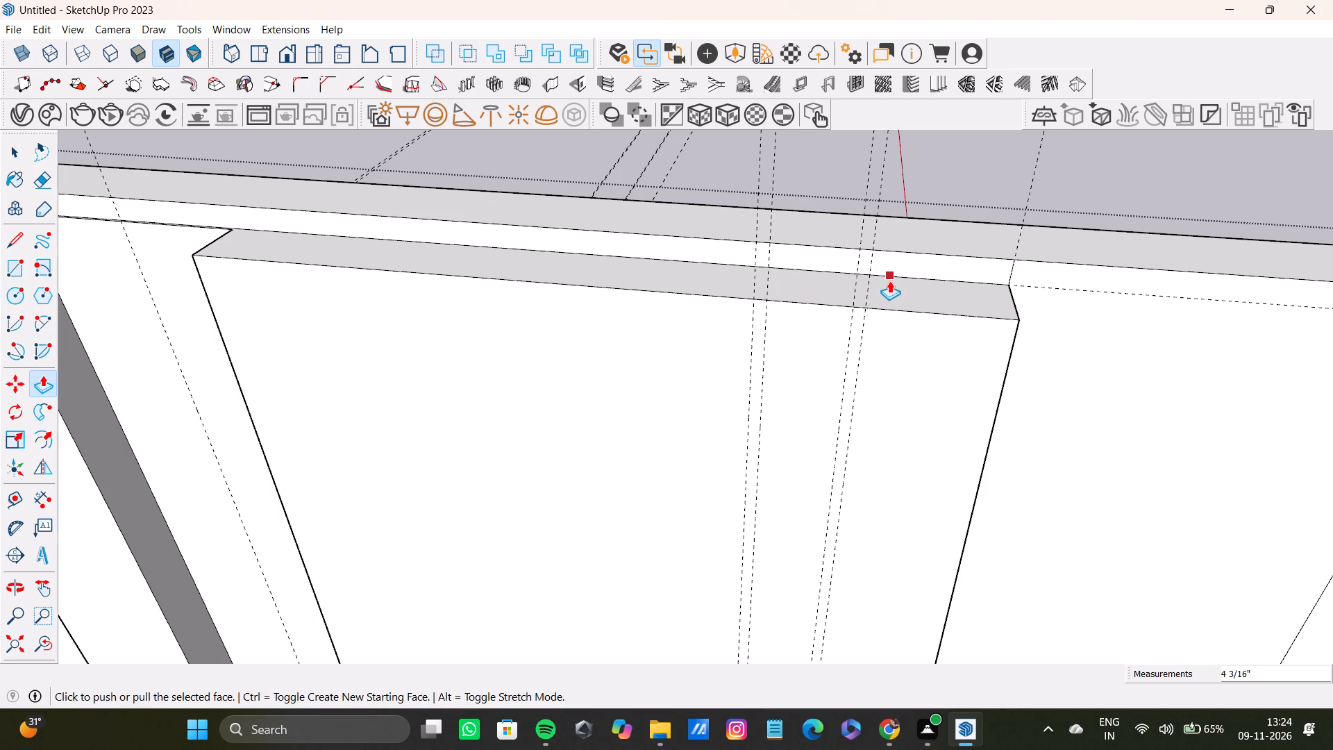
key(r)
scroll(764, 304, up, 13)
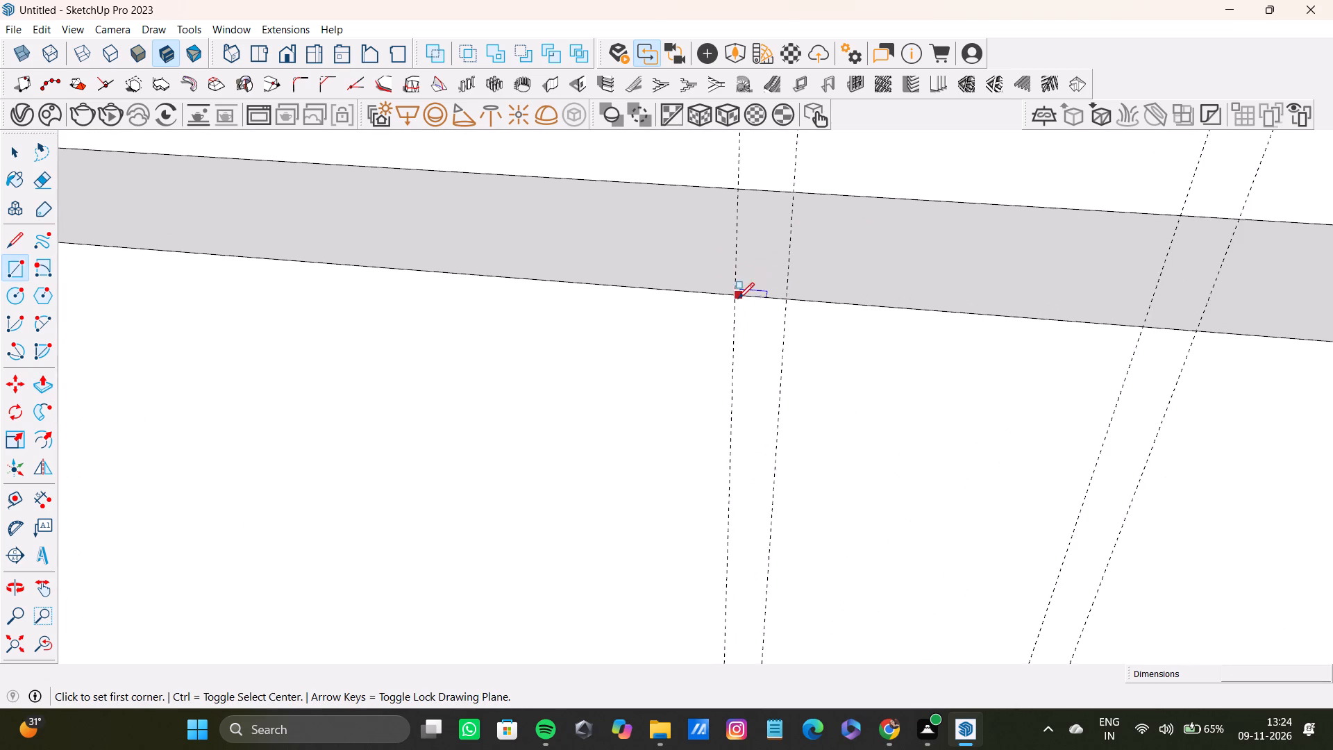
scroll(738, 299, up, 3)
click(733, 294)
scroll(769, 383, down, 8)
shift+scroll(757, 436, up, 1)
shift+middle_drag(757, 436, 762, 135)
middle_drag(765, 333, 762, 347)
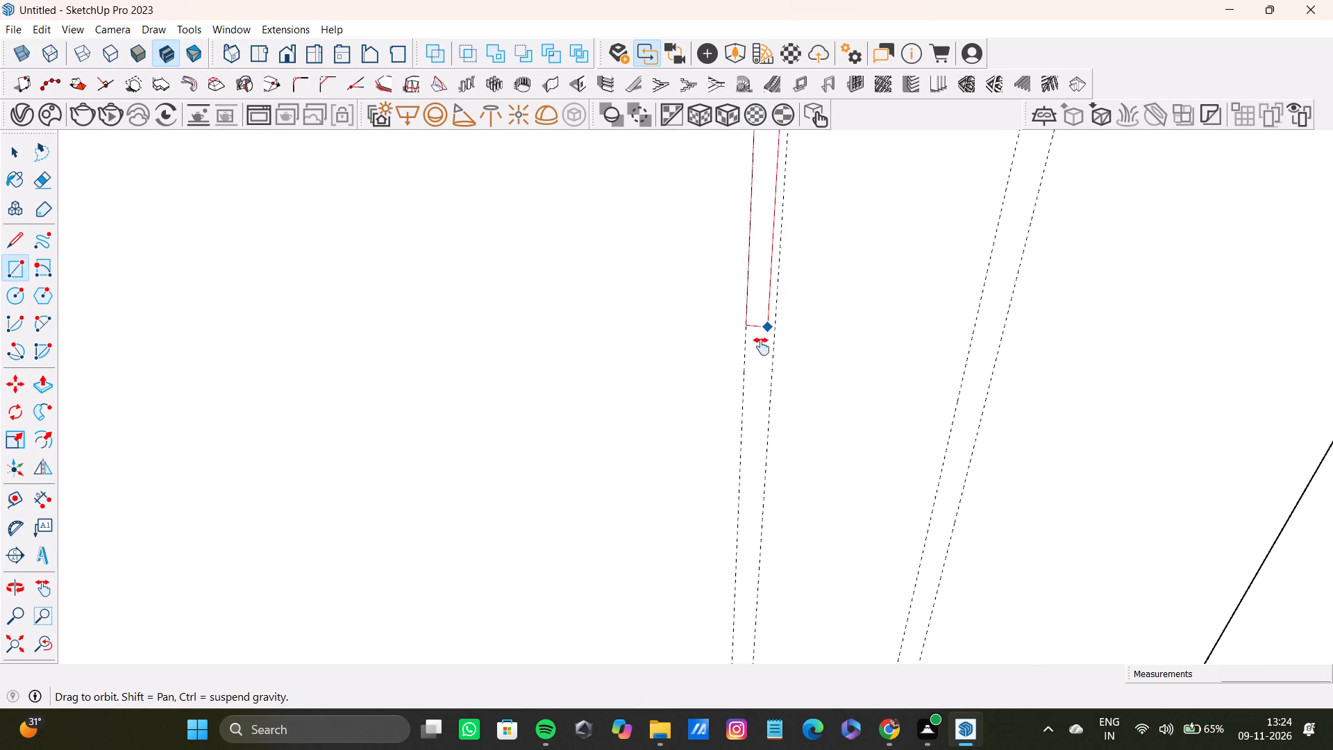
middle_drag(762, 347, 792, 135)
scroll(787, 365, down, 1)
middle_drag(788, 372, 802, 151)
middle_drag(795, 410, 815, 195)
middle_drag(802, 403, 805, 139)
scroll(822, 386, down, 1)
shift+middle_drag(823, 401, 814, 220)
middle_drag(804, 442, 803, 233)
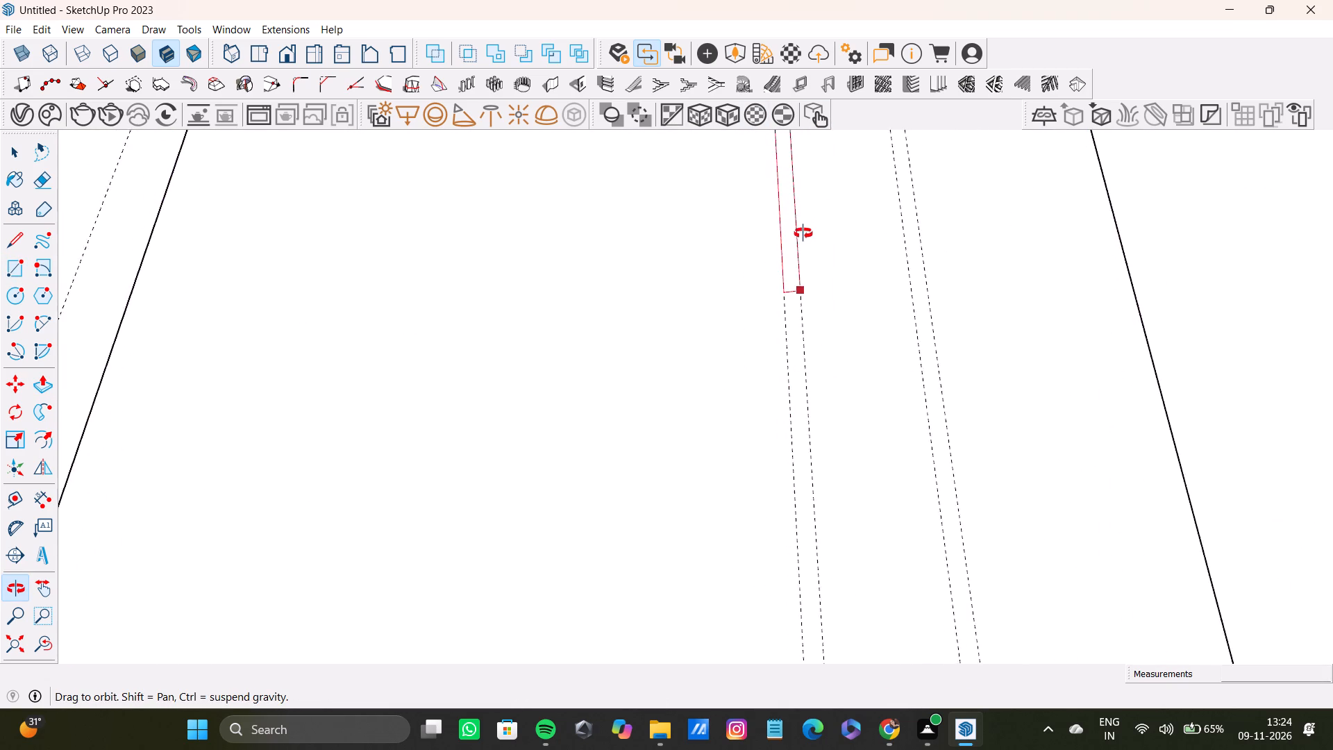
middle_drag(803, 233, 751, 187)
middle_drag(755, 414, 753, 394)
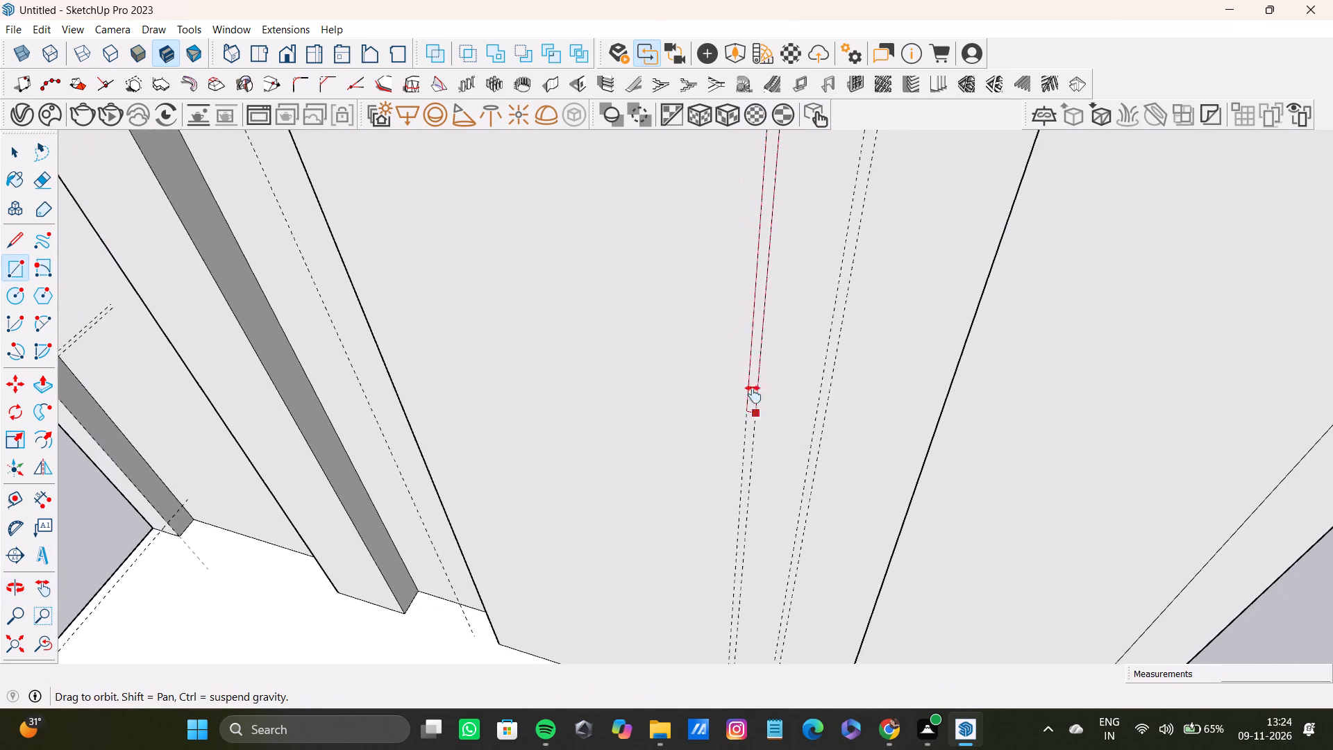
middle_drag(753, 394, 744, 172)
shift+middle_drag(727, 415, 739, 240)
scroll(735, 332, up, 7)
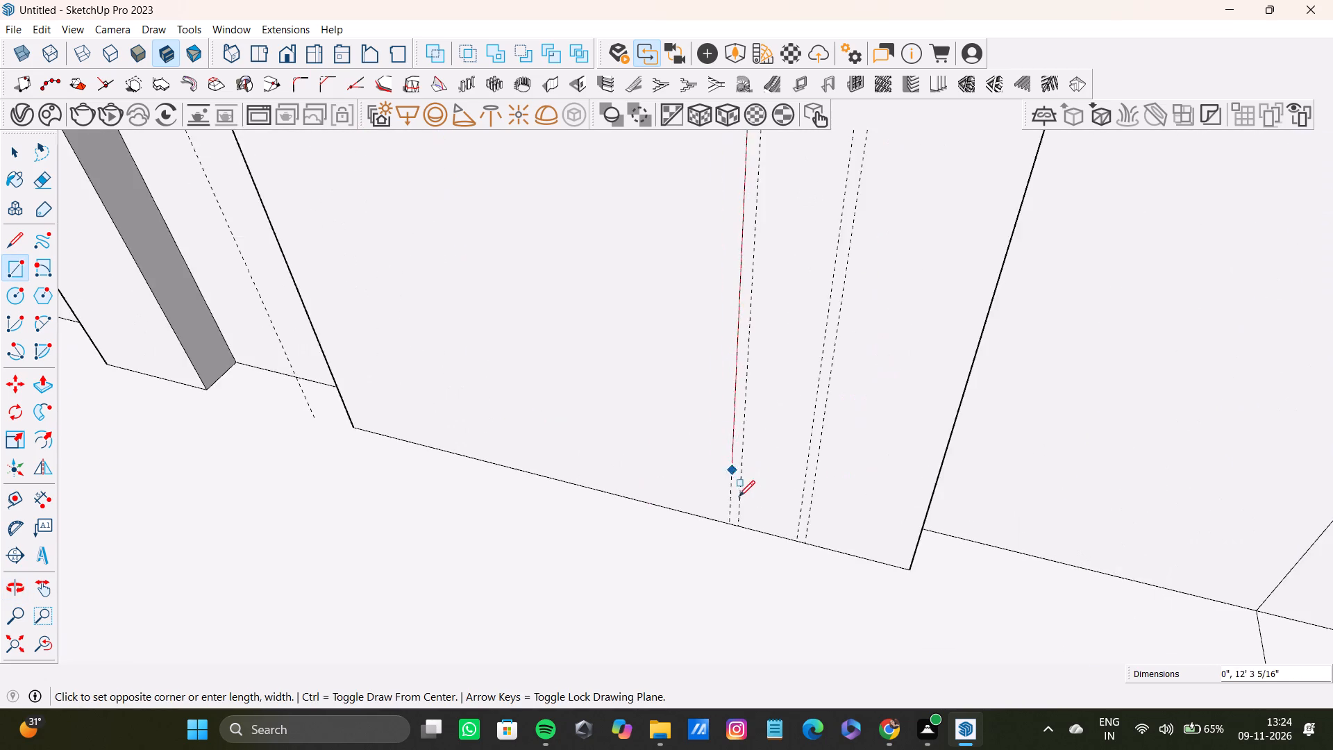
scroll(739, 497, up, 3)
click(740, 540)
Draw a full-height rectangle about 11/16" by 12' 9 15/16" between the guide pair nearest the panel edge farthest from the door.
scroll(751, 465, down, 15)
shift+middle_drag(802, 215, 801, 216)
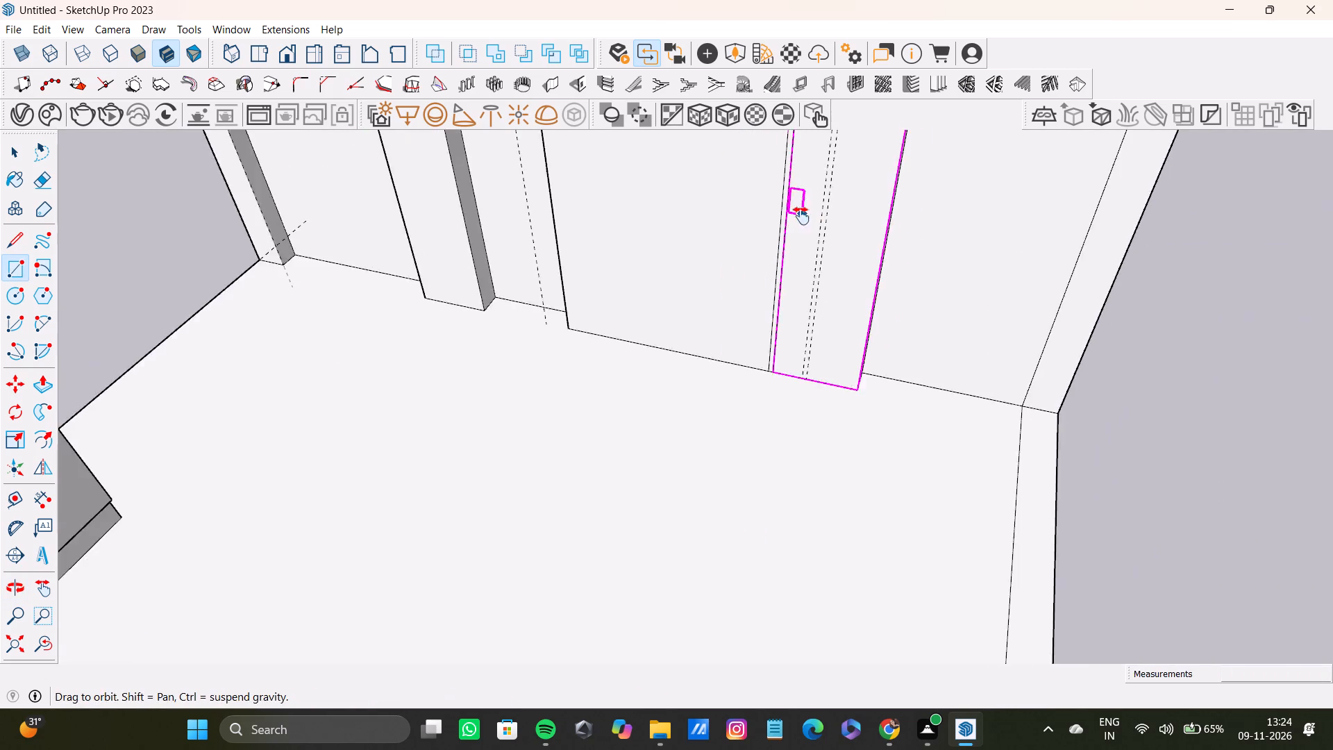
shift+middle_drag(801, 216, 756, 588)
scroll(762, 569, up, 1)
scroll(787, 437, down, 10)
shift+middle_drag(810, 301, 777, 523)
scroll(801, 335, up, 10)
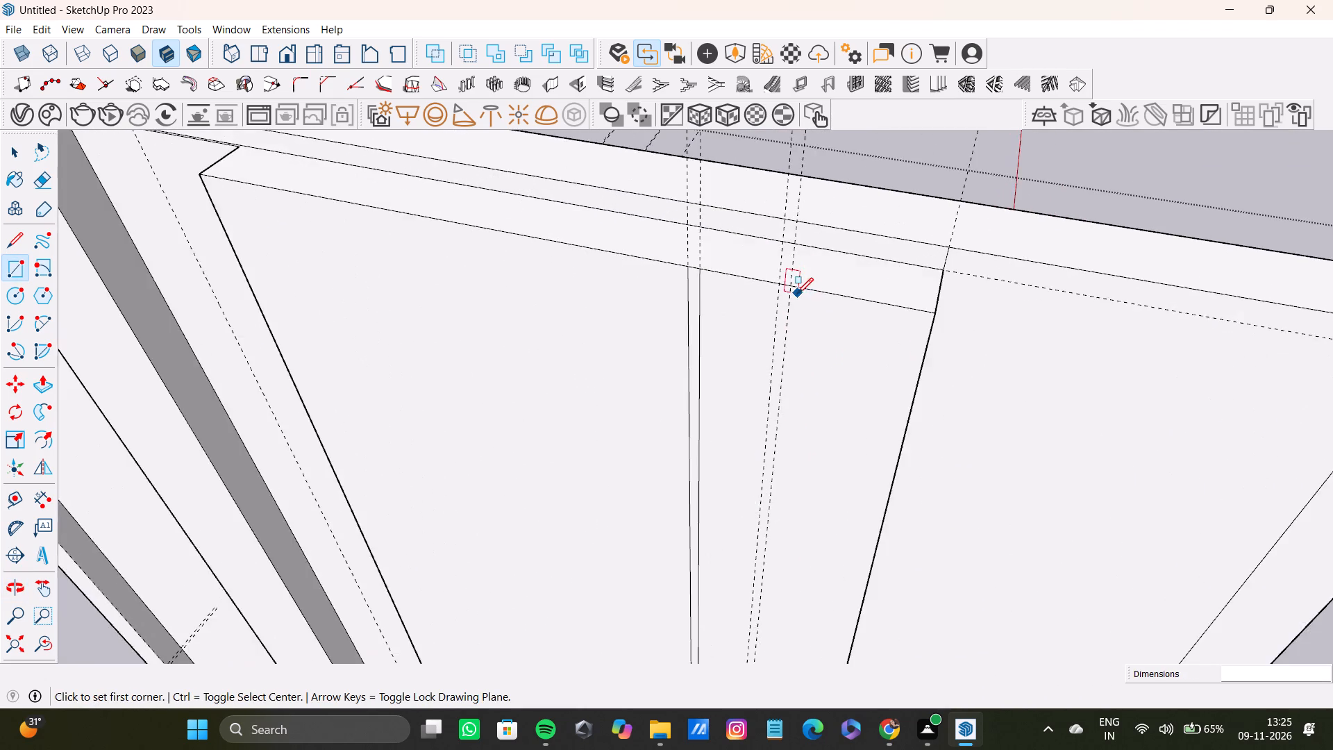
scroll(797, 294, up, 12)
click(765, 264)
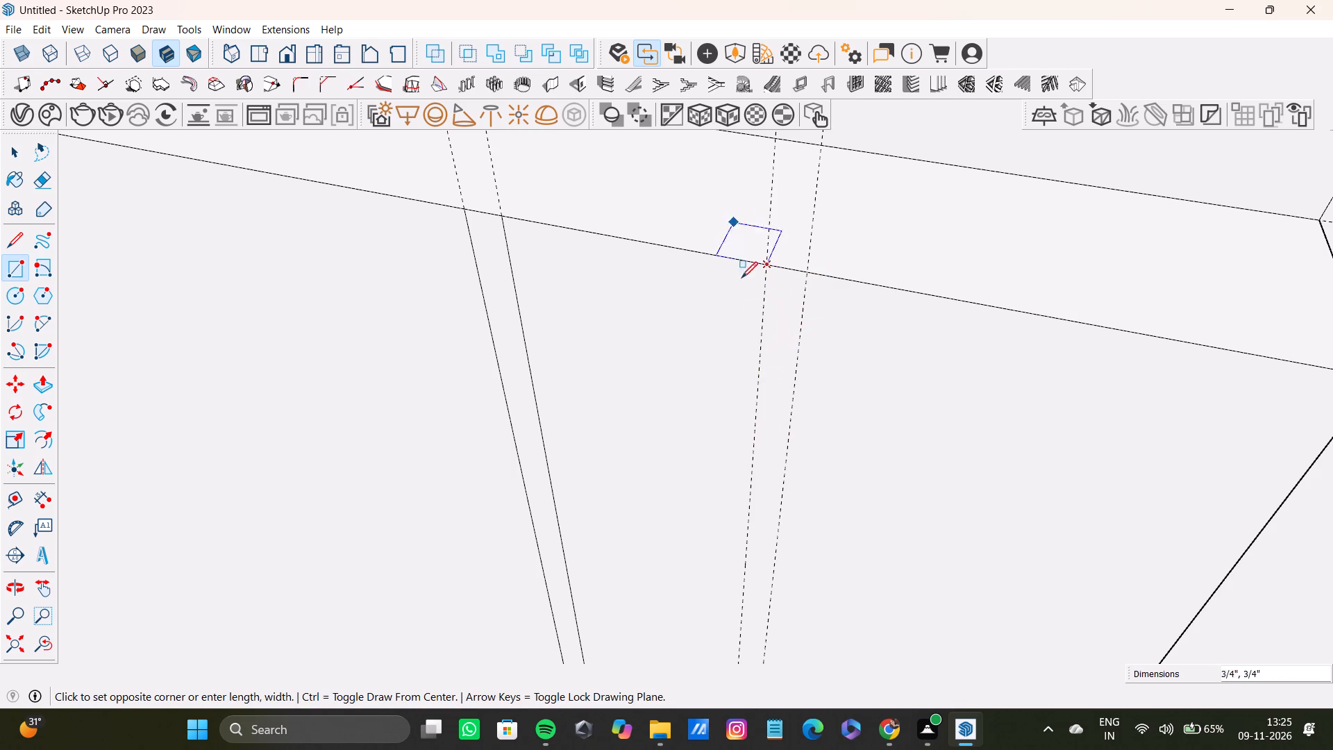
scroll(764, 360, down, 8)
shift+middle_drag(773, 409, 760, 235)
middle_drag(755, 466, 780, 179)
scroll(766, 453, down, 1)
middle_drag(766, 454, 773, 262)
shift+middle_drag(711, 490, 744, 365)
shift+middle_drag(748, 495, 766, 282)
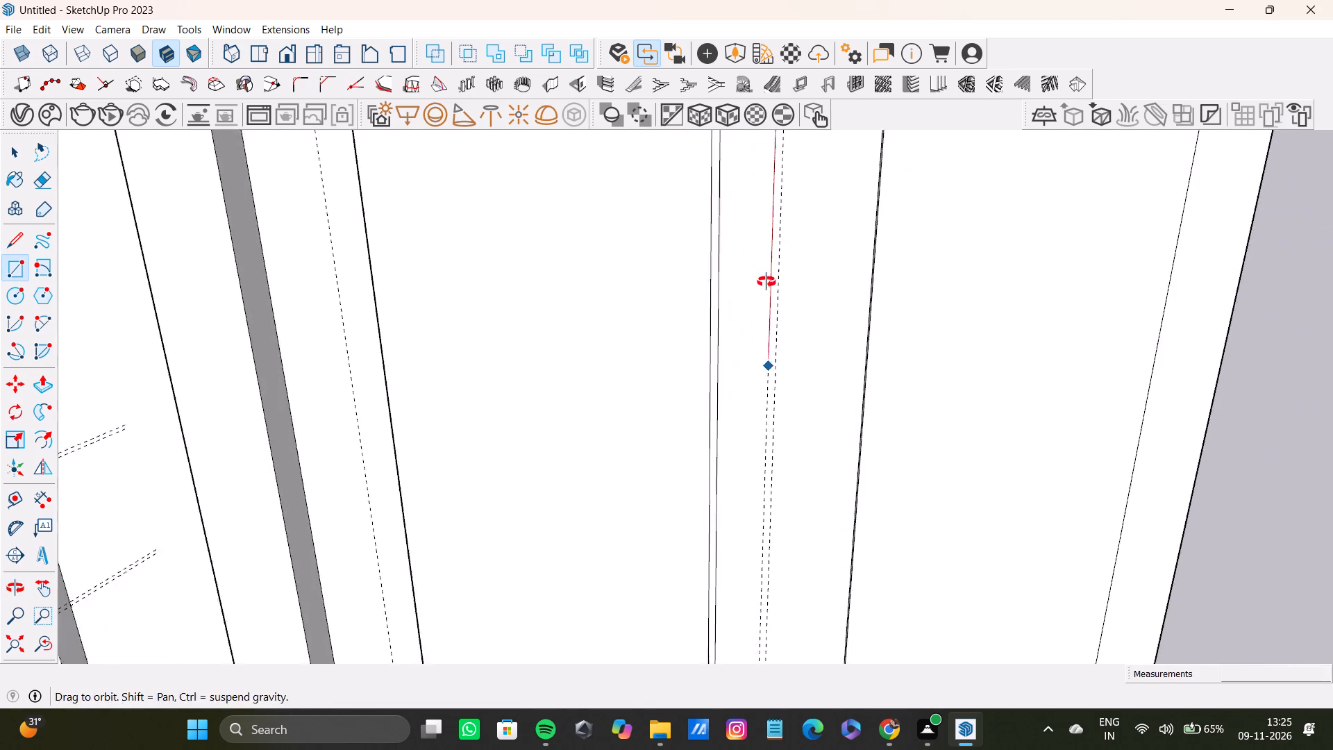
shift+middle_drag(766, 282, 766, 278)
shift+middle_drag(764, 482, 780, 342)
scroll(771, 451, down, 1)
middle_drag(770, 474, 753, 202)
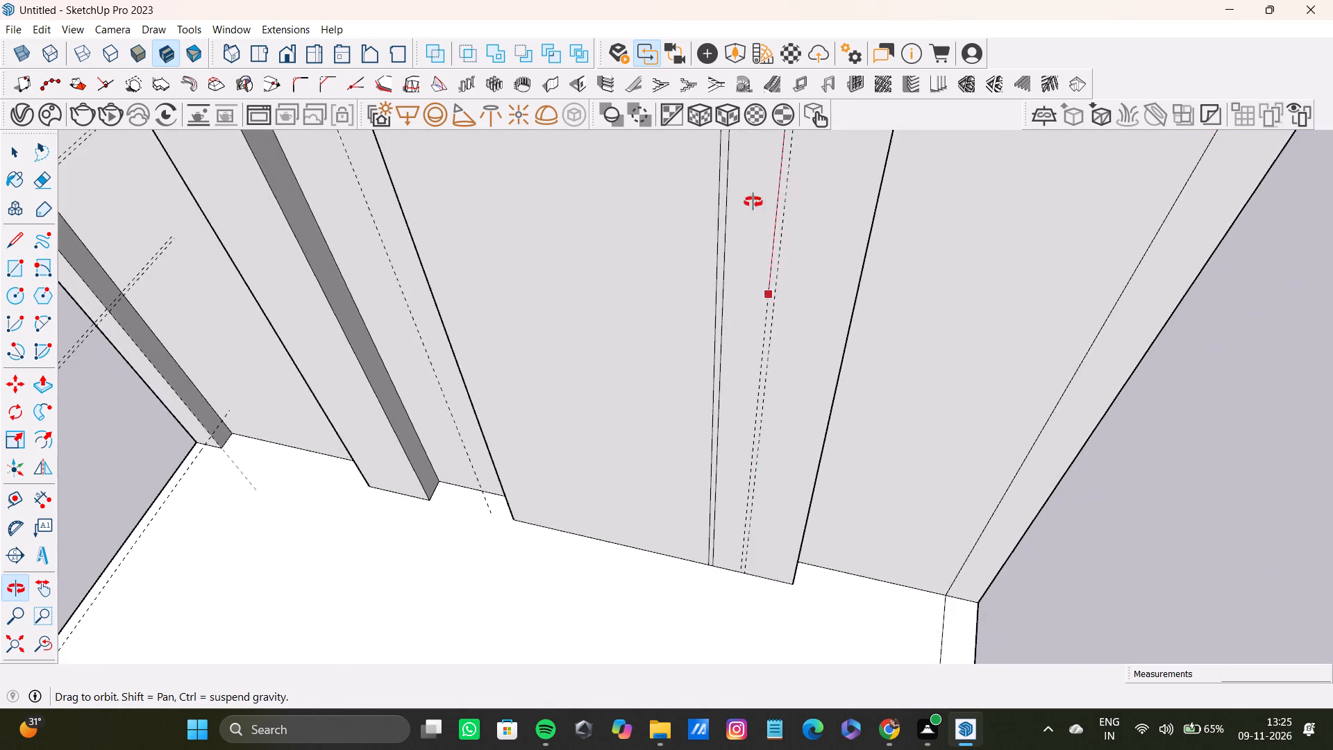
middle_drag(753, 202, 753, 310)
shift+middle_drag(757, 391, 748, 187)
scroll(794, 395, up, 13)
shift+middle_drag(794, 390, 771, 272)
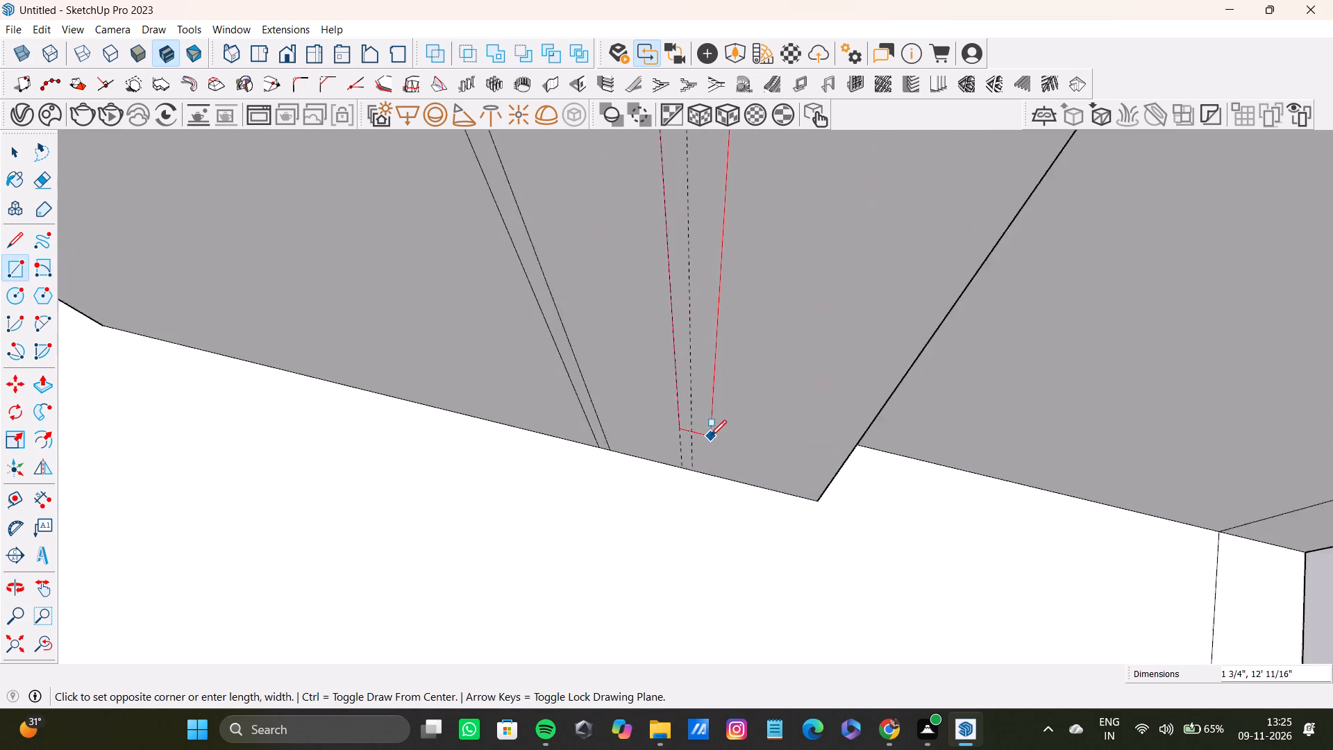
scroll(710, 436, up, 15)
click(690, 499)
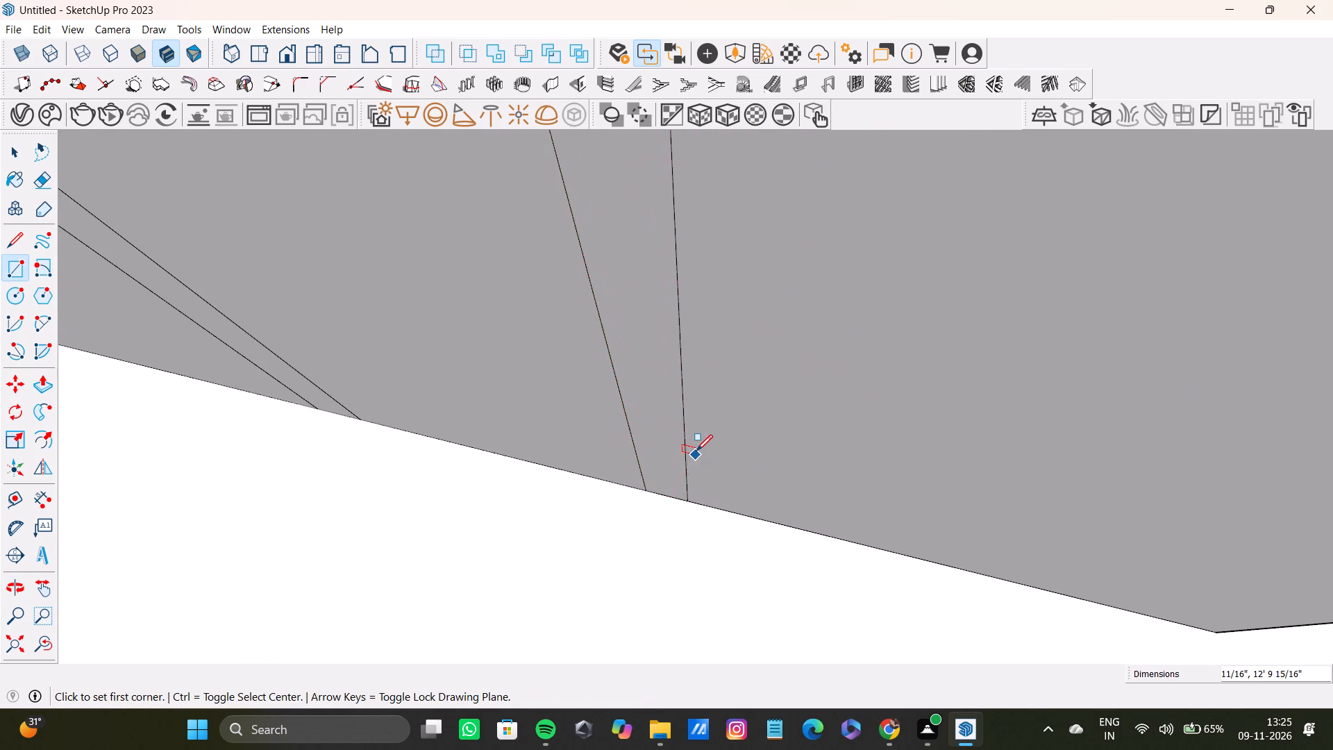
Push the inner narrow strip about 11/16" into the panel to form a shallow full-height groove.
scroll(697, 451, down, 8)
drag(18, 648, 24, 641)
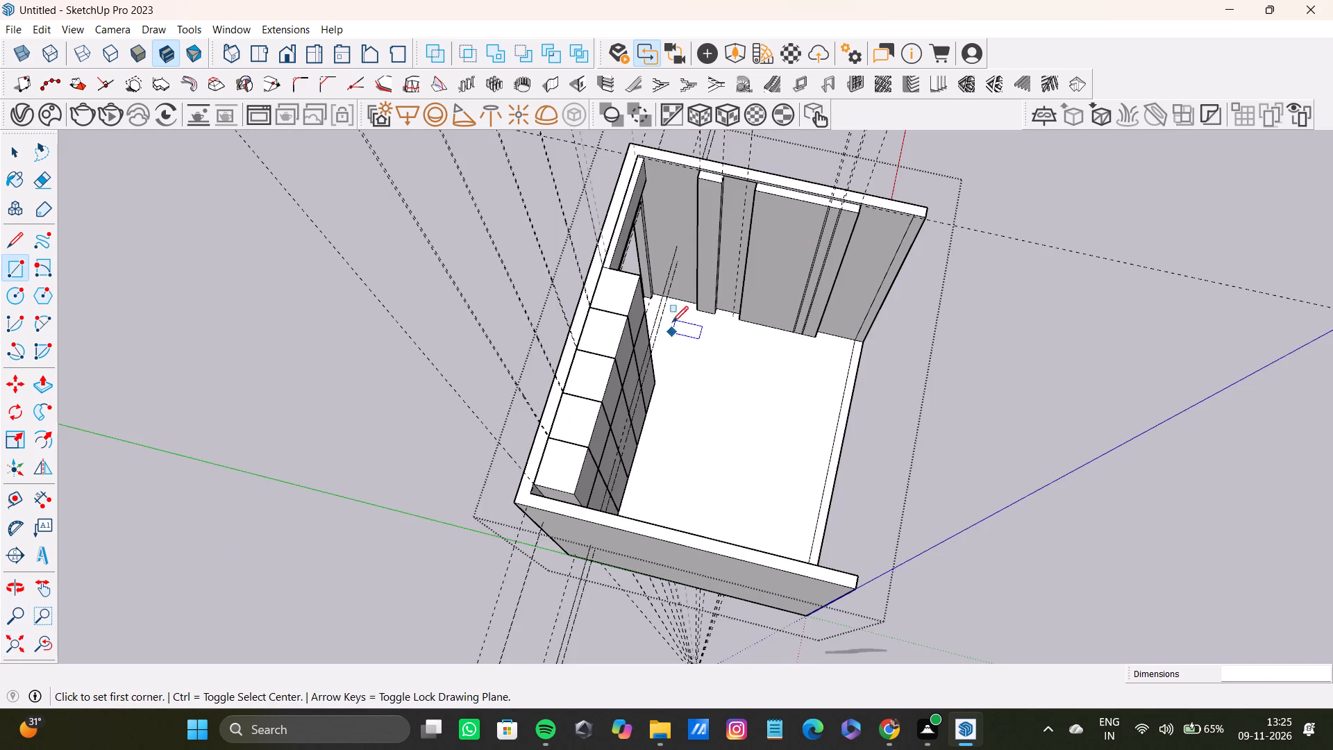
shift+middle_drag(664, 277, 551, 383)
scroll(764, 379, up, 17)
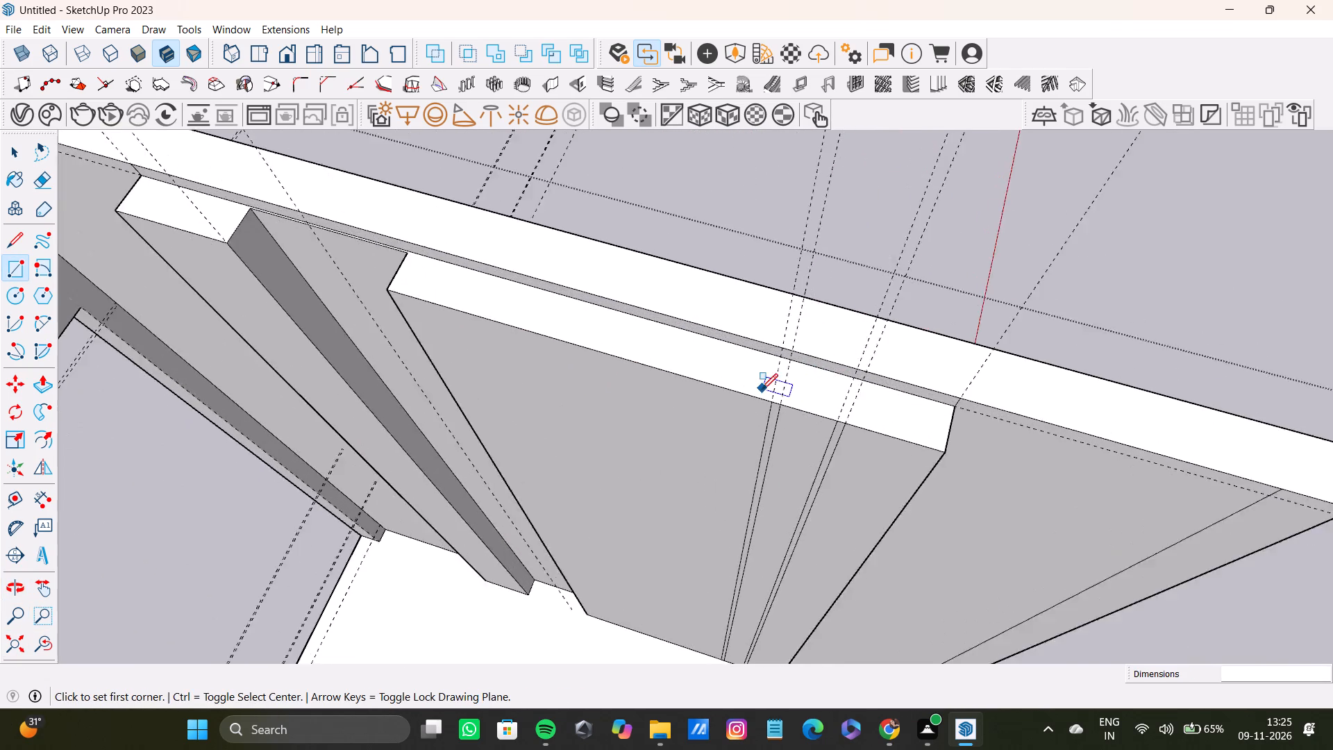
scroll(762, 390, up, 12)
key(space)
click(794, 407)
click(790, 426)
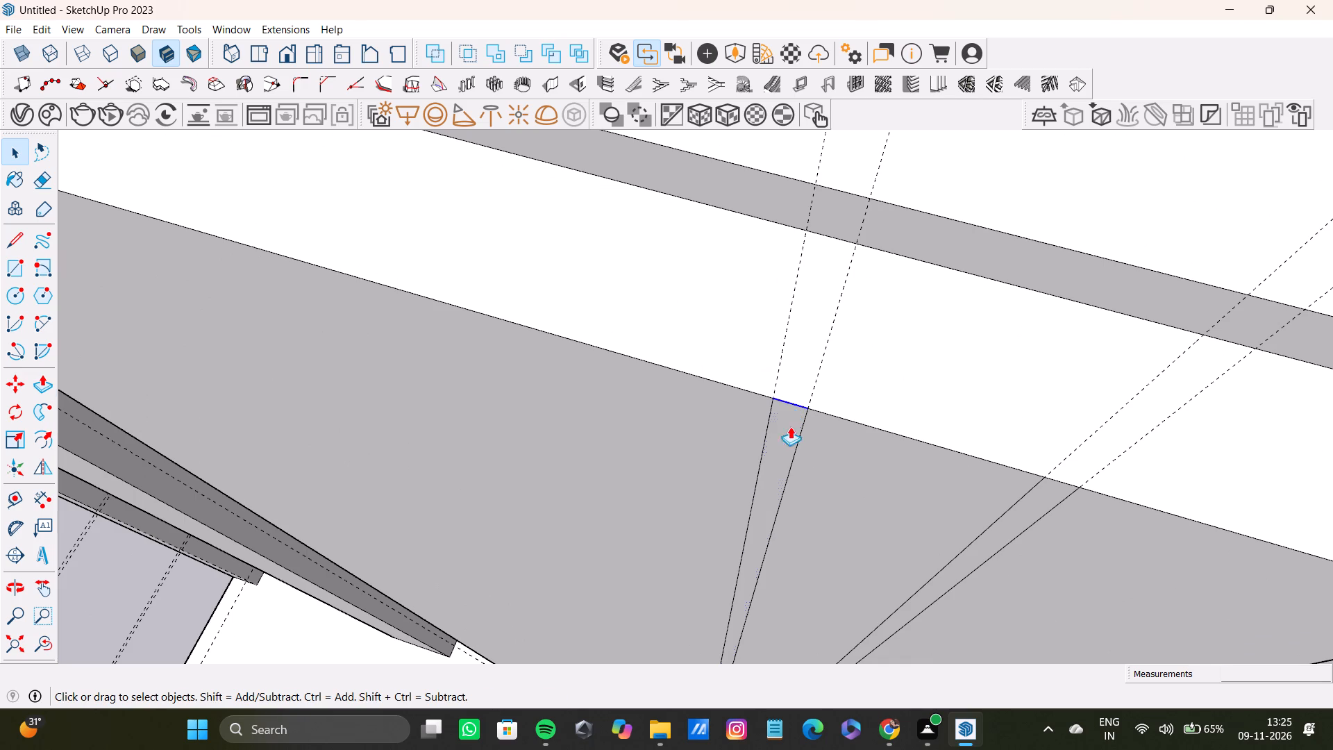
key(p)
drag(787, 418, 785, 387)
Widen the shallow groove by pushing its side wall farthest from the door toward the outer strip outline, stopping short of it.
scroll(783, 387, down, 5)
shift+middle_drag(782, 387, 487, 42)
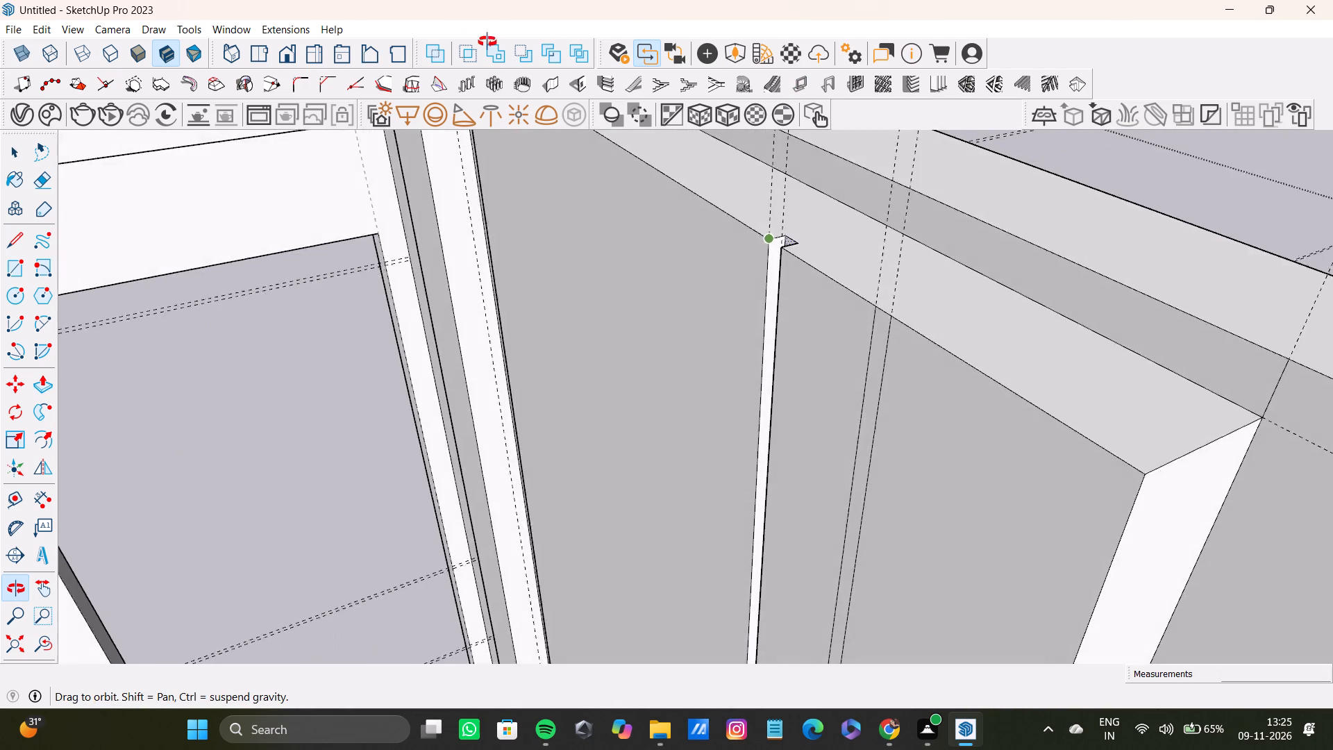
shift+middle_drag(487, 42, 567, 44)
scroll(859, 289, up, 4)
scroll(570, 274, down, 9)
middle_drag(591, 281, 771, 269)
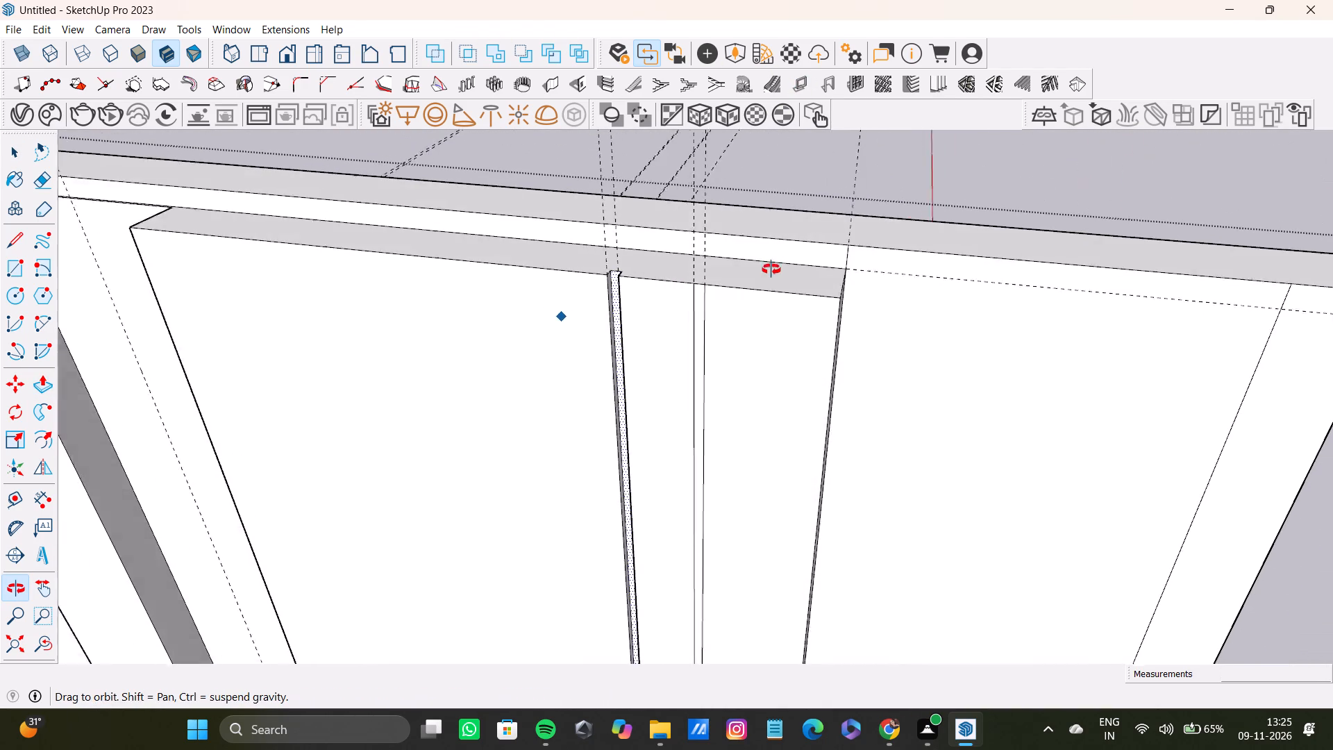
middle_drag(771, 269, 790, 264)
scroll(700, 290, up, 14)
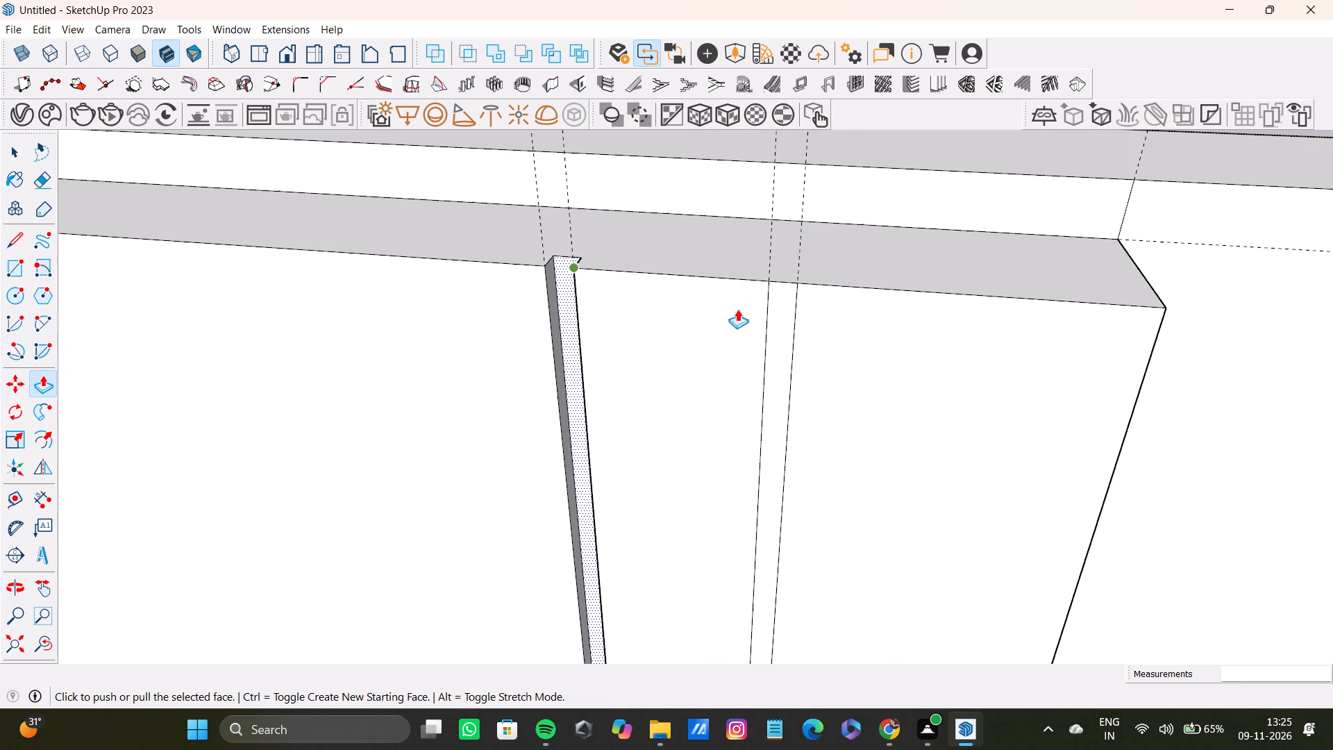
scroll(737, 309, up, 5)
scroll(608, 296, up, 4)
scroll(793, 278, down, 2)
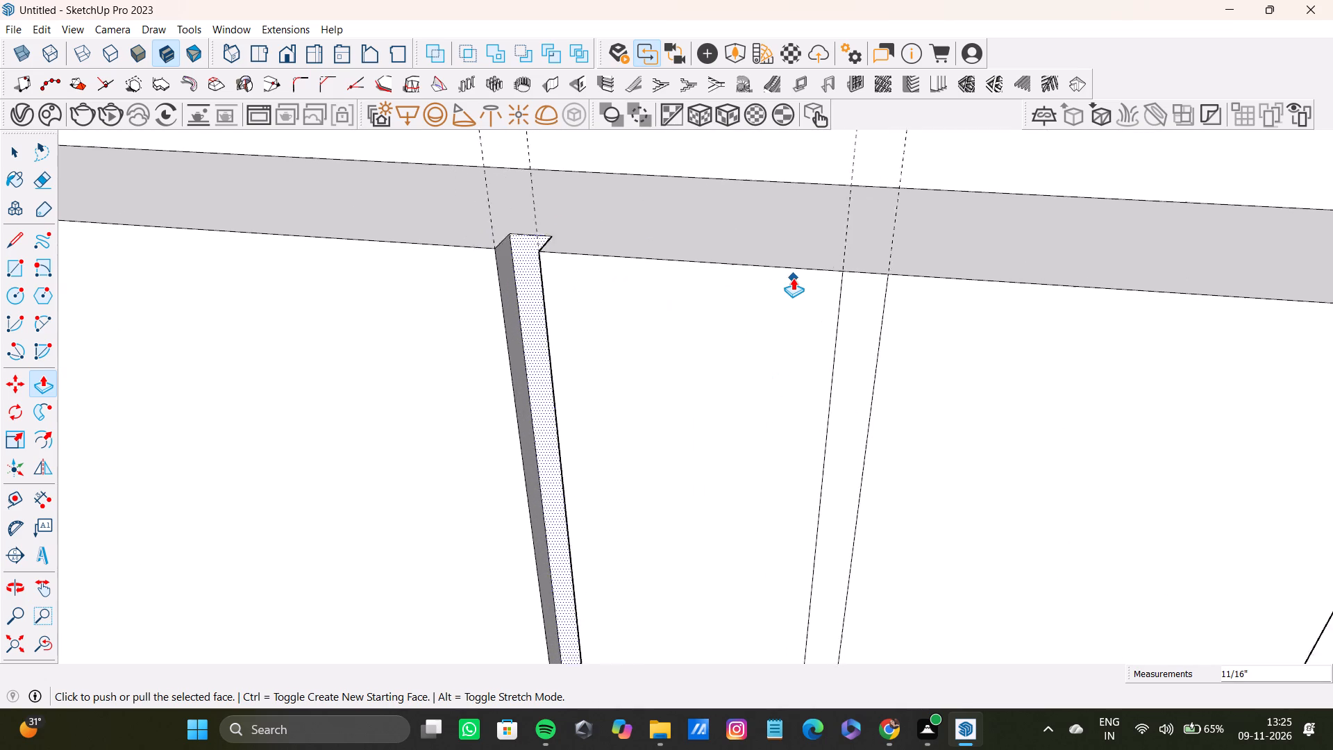
scroll(793, 278, down, 6)
middle_drag(780, 298, 996, 272)
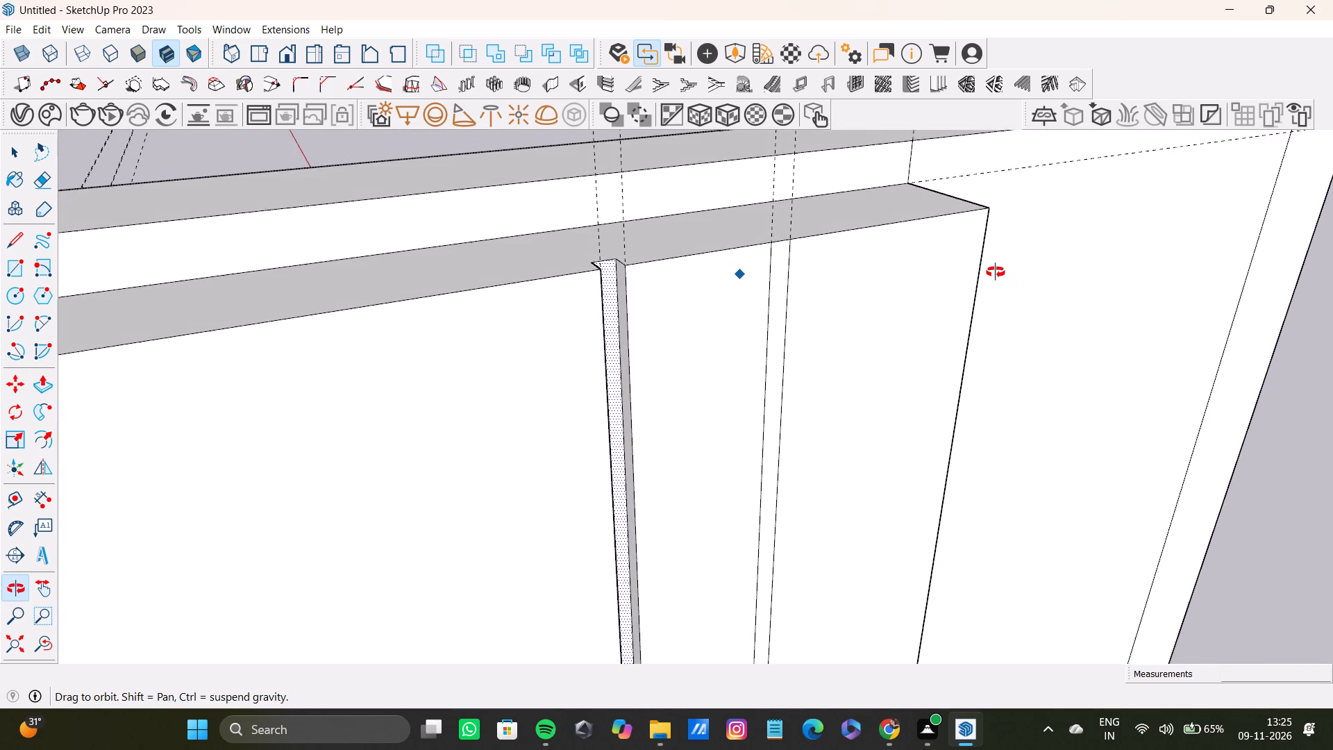
middle_drag(996, 272, 801, 361)
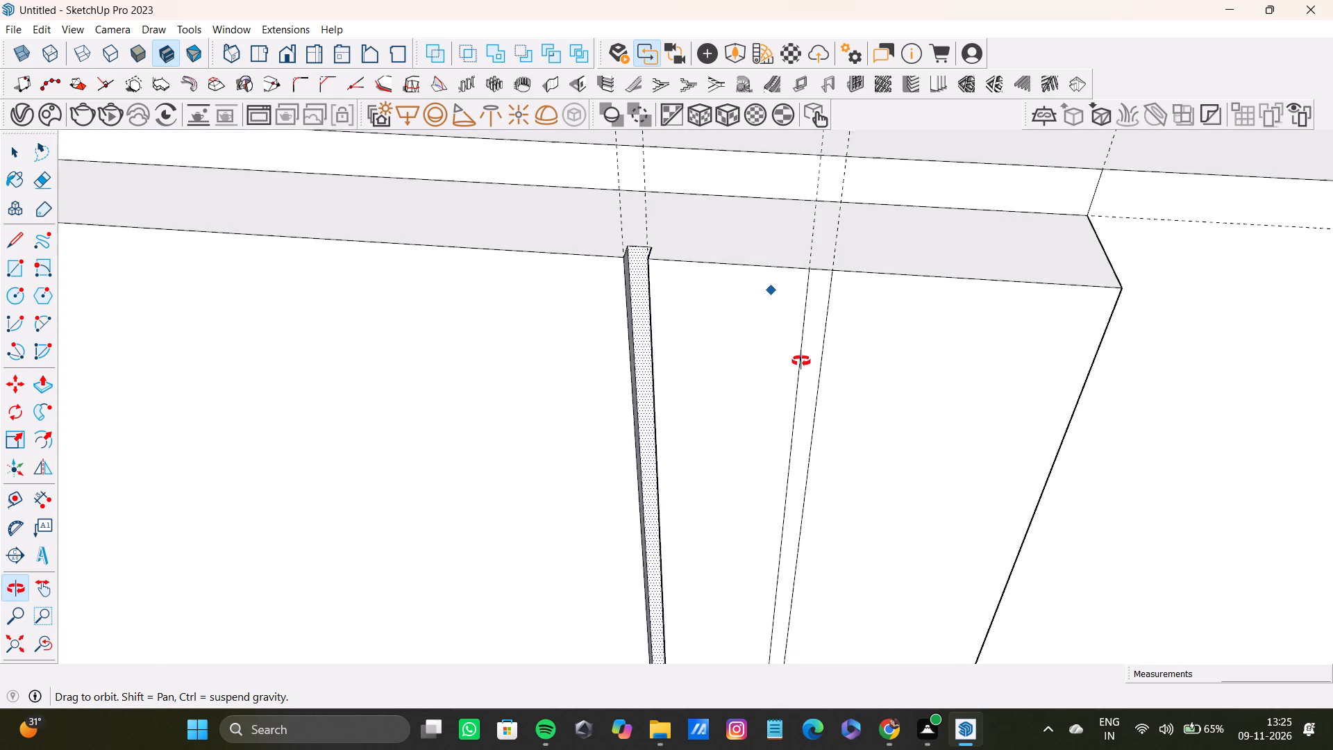
middle_drag(801, 361, 826, 387)
scroll(595, 303, up, 11)
middle_drag(616, 265, 955, 353)
scroll(955, 353, down, 1)
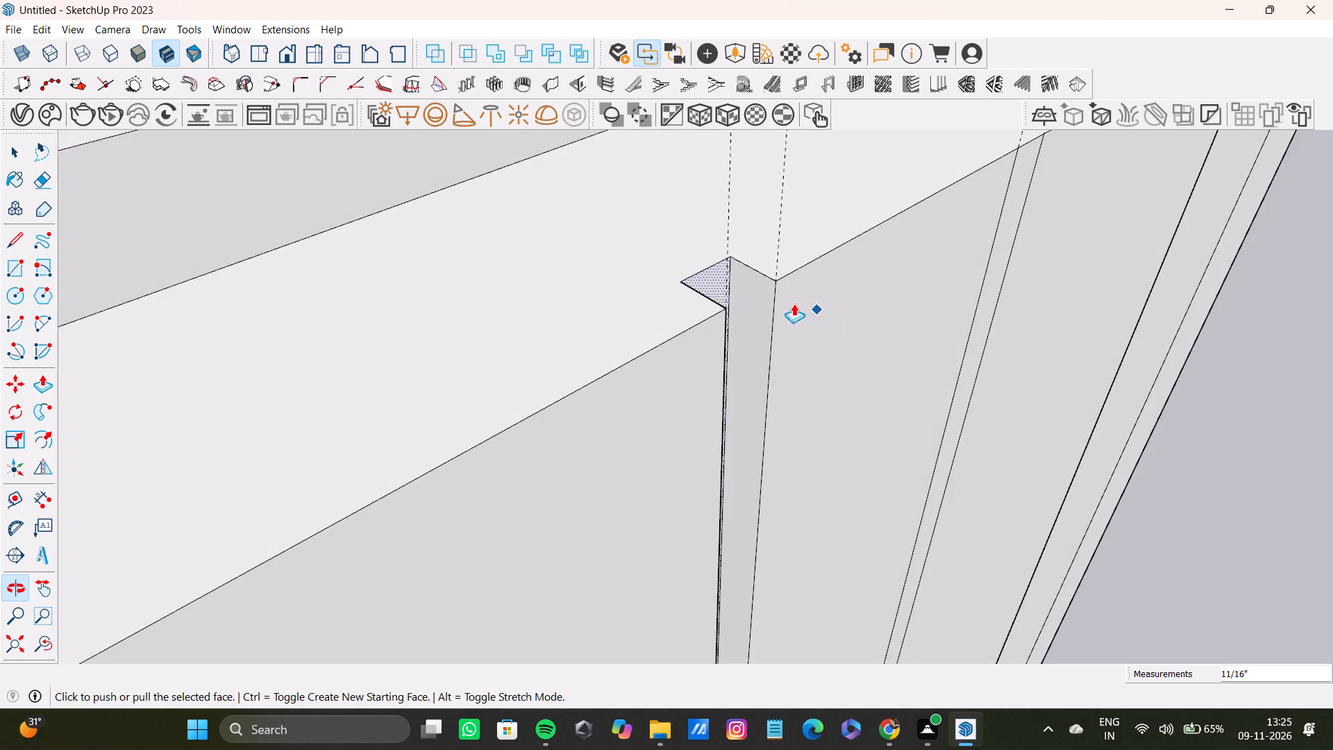
scroll(762, 301, up, 2)
key(space)
click(751, 292)
scroll(751, 291, down, 3)
shift+middle_drag(751, 290, 629, 426)
shift+scroll(629, 426, down, 1)
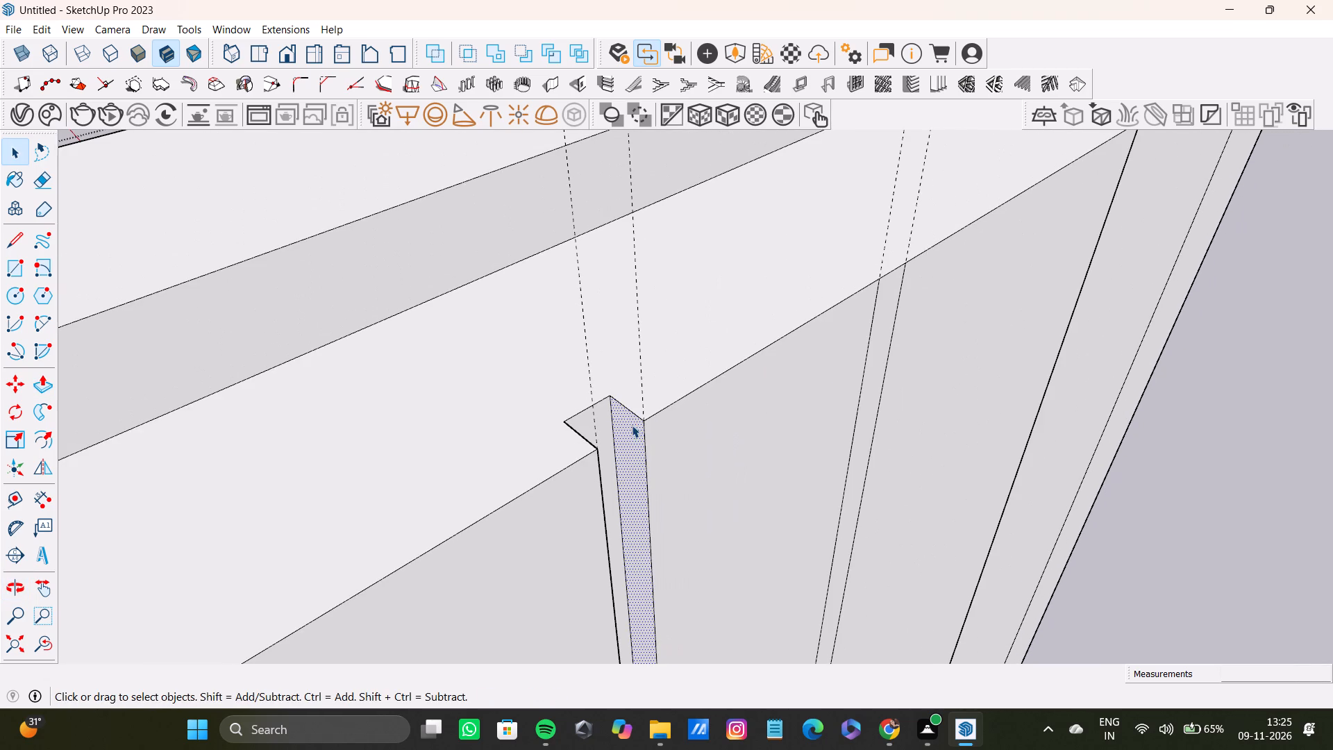
key(p)
drag(635, 431, 786, 321)
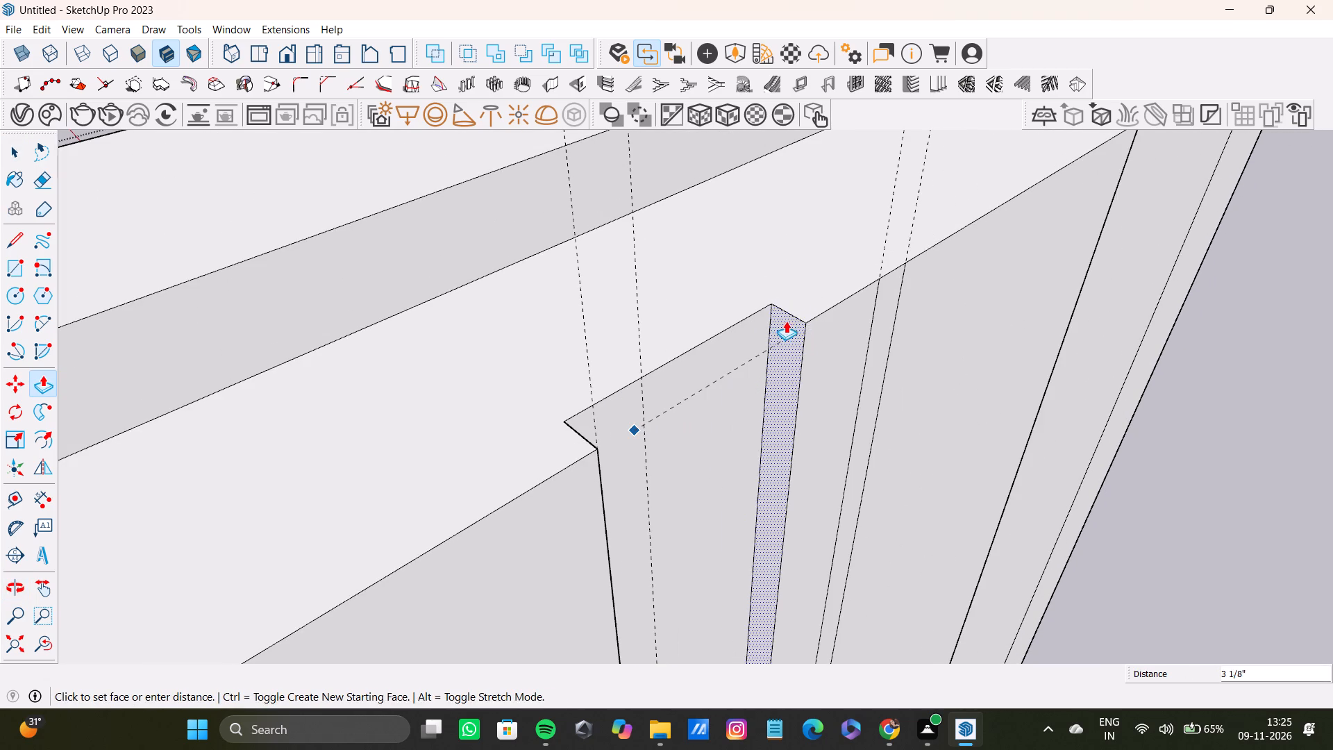
drag(786, 321, 766, 320)
Narrow the shallow groove by pulling its door-side wall about 3 1/4" toward the outer strip outline.
scroll(636, 379, down, 4)
scroll(652, 419, up, 1)
middle_drag(652, 419, 303, 399)
scroll(644, 326, up, 4)
shift+middle_drag(654, 406, 518, 373)
scroll(546, 304, up, 4)
key(space)
click(544, 303)
key(p)
drag(542, 303, 822, 347)
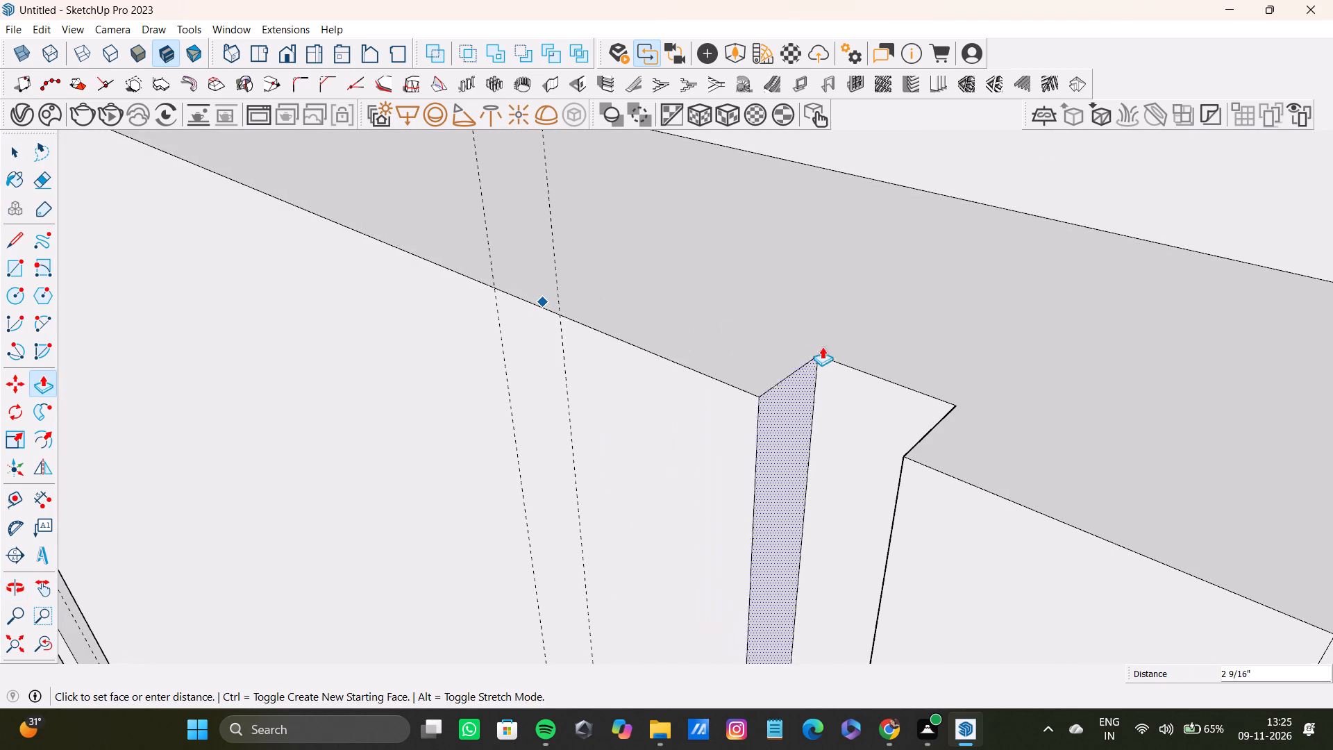
drag(822, 347, 904, 385)
scroll(676, 453, down, 14)
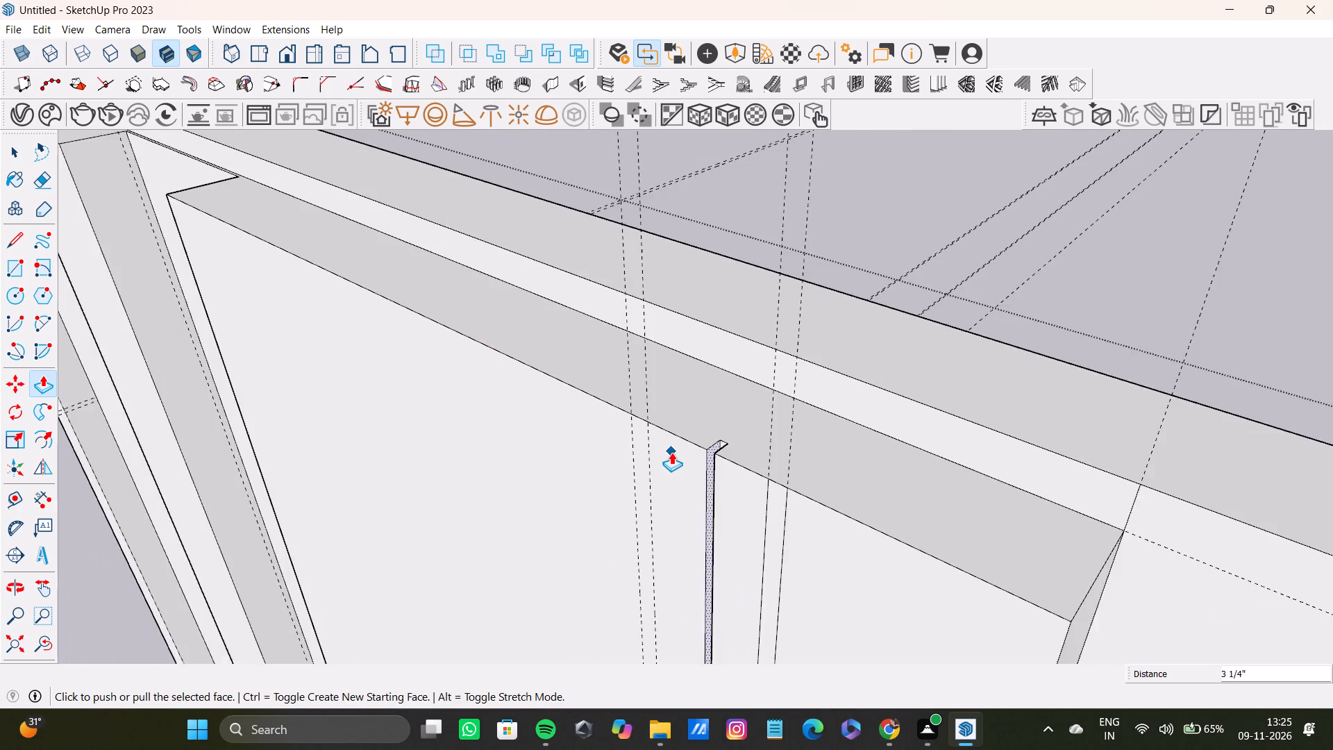
Nudge the same door-side wall of the groove about 1/16" further inward to make the groove slightly narrower.
scroll(671, 452, down, 8)
middle_drag(671, 452, 964, 444)
scroll(778, 427, up, 9)
shift+middle_drag(732, 490, 806, 329)
scroll(726, 296, up, 9)
middle_drag(702, 276, 401, 263)
scroll(605, 253, up, 7)
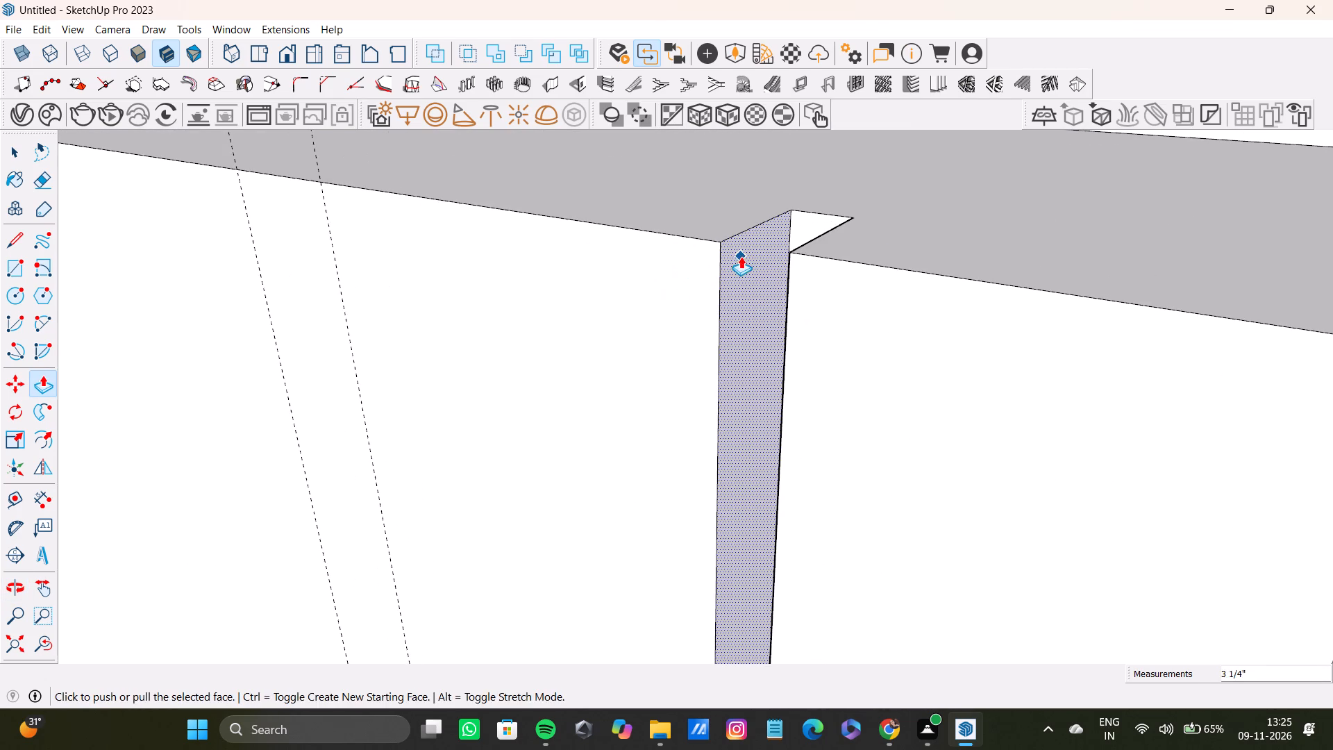
drag(741, 256, 756, 259)
scroll(732, 269, down, 20)
scroll(732, 269, down, 1)
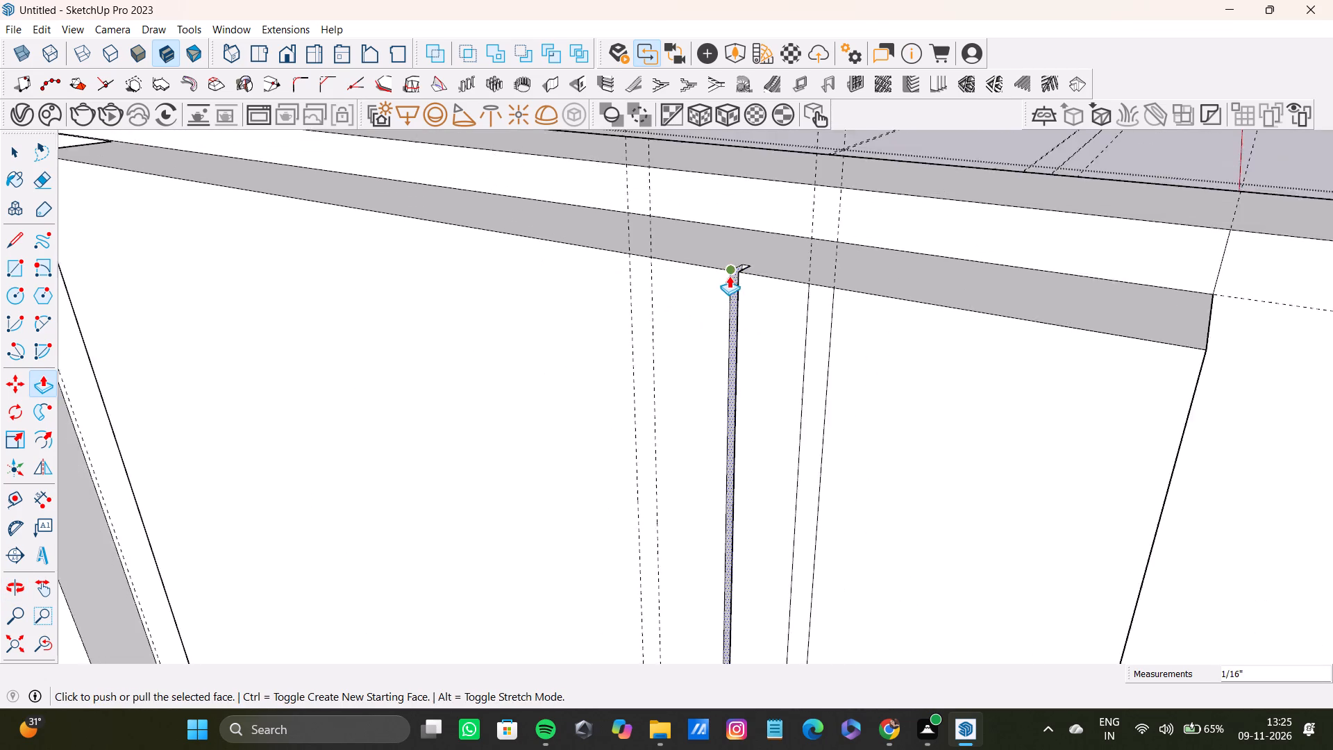
Push the outer full-height strip into the panel to the same depth as the neighbouring groove.
scroll(729, 276, down, 4)
scroll(729, 276, up, 1)
middle_drag(729, 276, 976, 312)
scroll(830, 312, down, 5)
scroll(753, 312, up, 1)
scroll(753, 312, down, 1)
shift+middle_drag(752, 312, 704, 158)
shift+scroll(701, 158, down, 2)
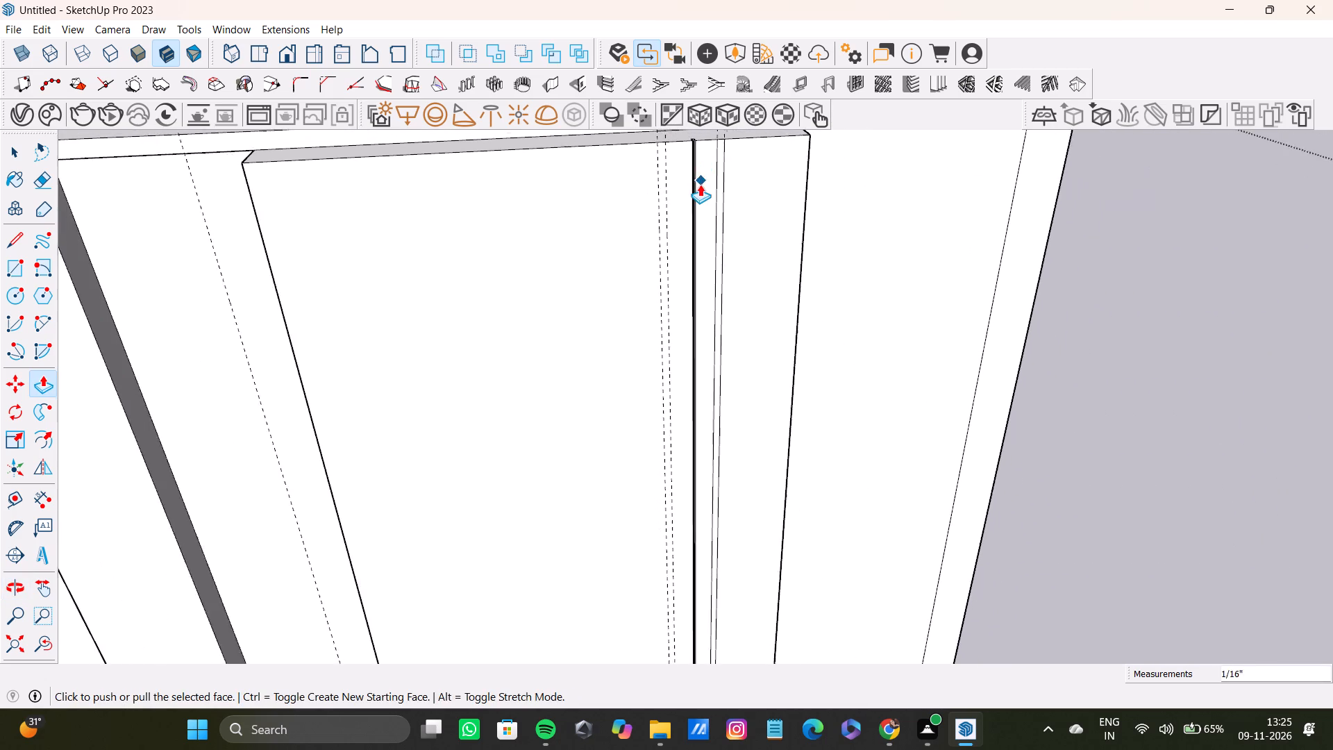
shift+scroll(700, 184, down, 5)
shift+middle_drag(700, 184, 563, 362)
scroll(659, 325, up, 16)
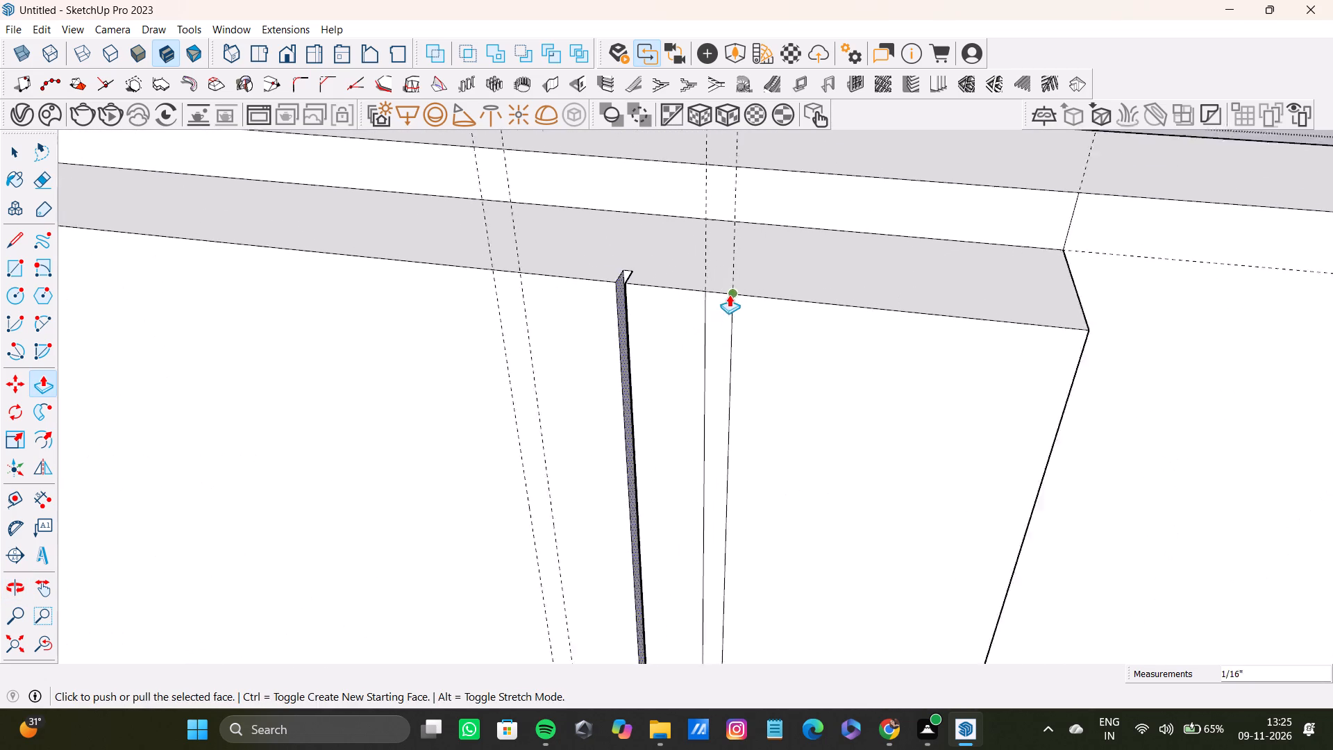
scroll(729, 294, up, 5)
key(space)
click(716, 283)
key(p)
drag(713, 321, 718, 281)
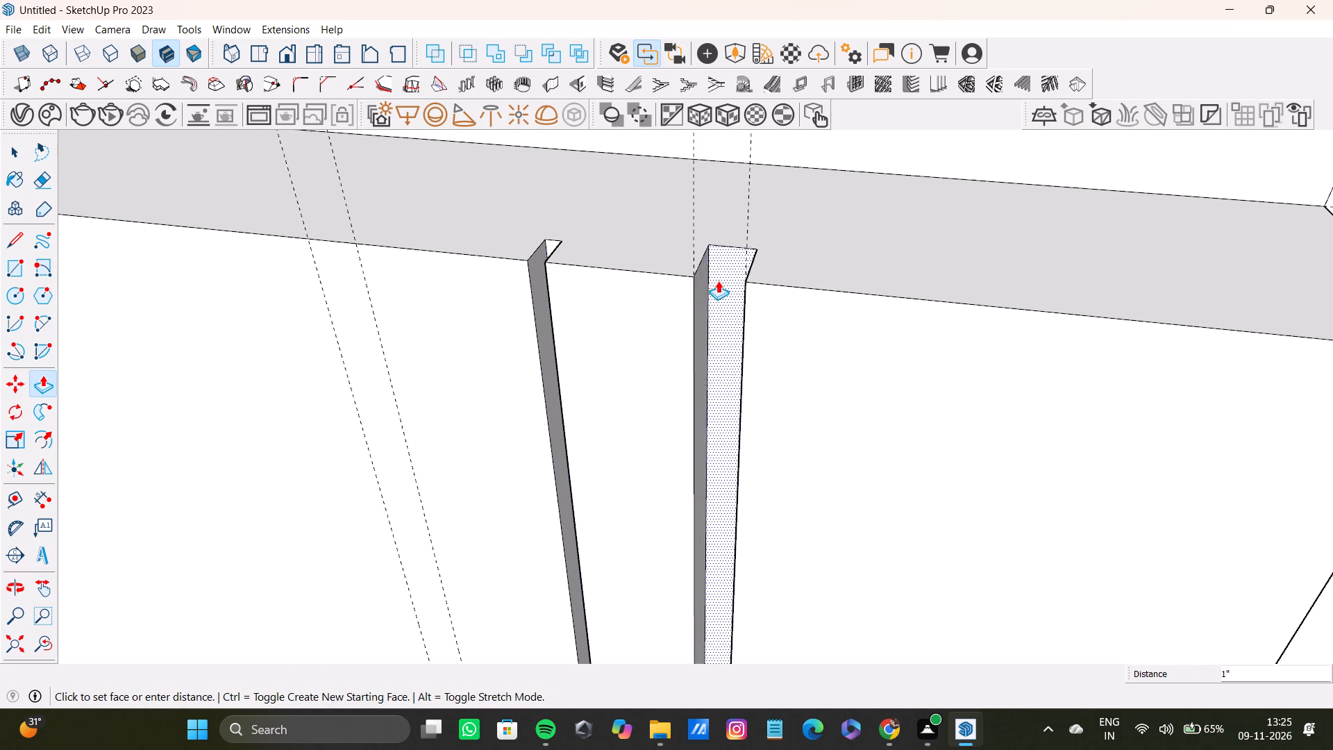
scroll(718, 281, up, 1)
drag(718, 281, 536, 235)
scroll(662, 308, down, 5)
scroll(662, 308, up, 1)
Narrow the outer groove by pulling its side wall farthest from the door about 7/16" inward.
middle_drag(662, 308, 788, 297)
scroll(706, 285, up, 11)
middle_drag(665, 290, 731, 289)
key(space)
click(710, 288)
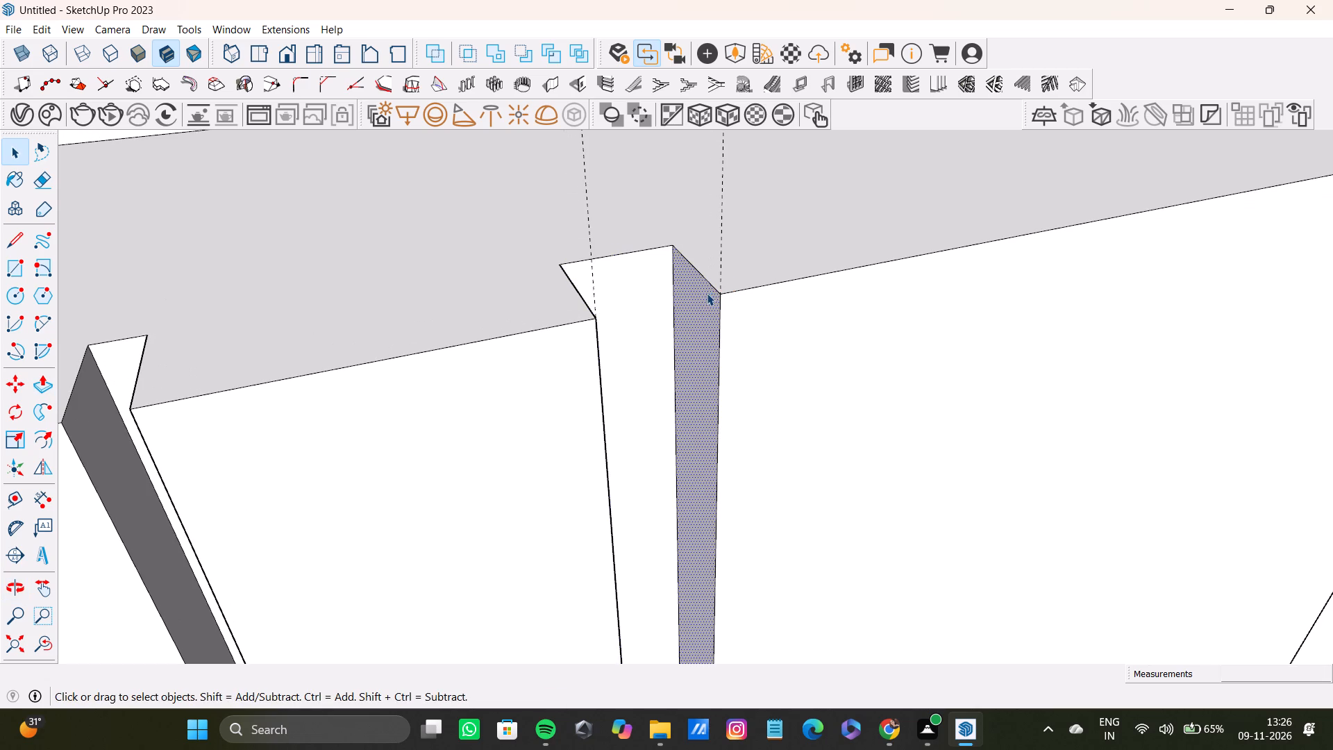
key(p)
drag(699, 297, 612, 292)
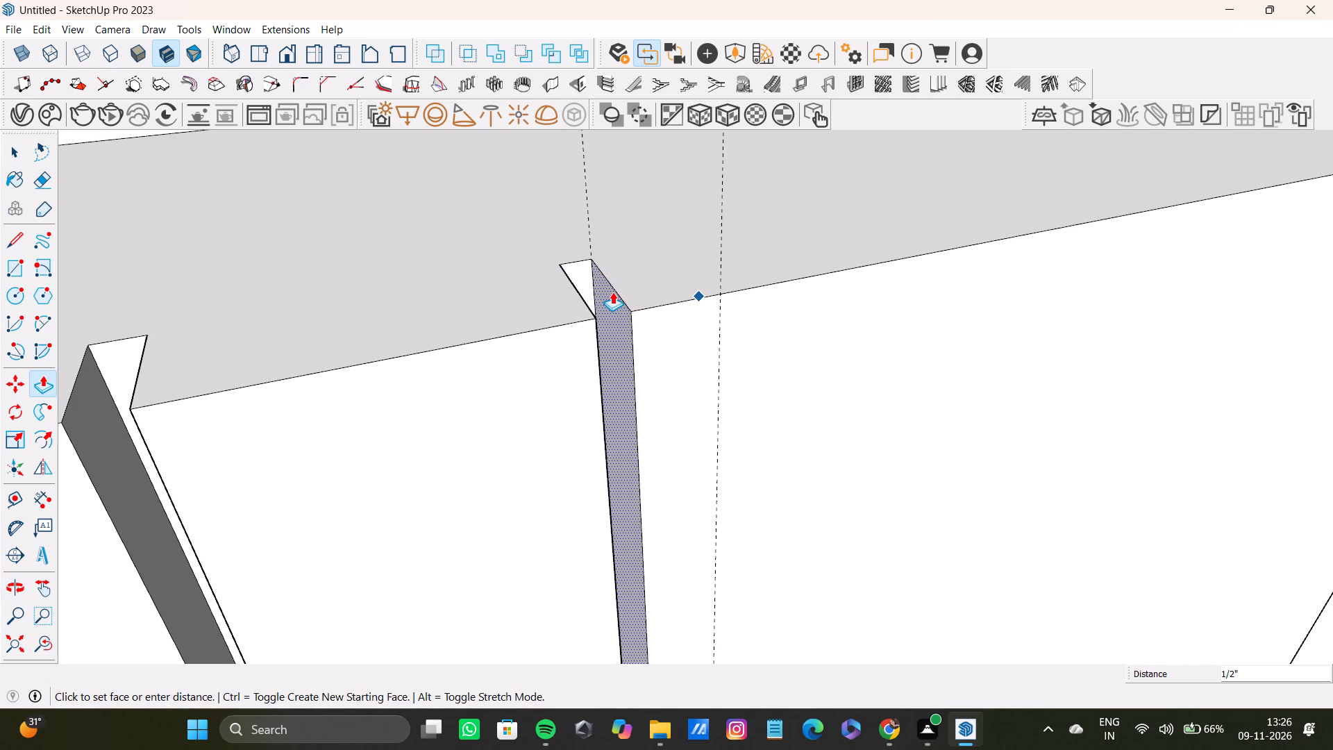
drag(612, 292, 621, 292)
scroll(626, 297, down, 12)
Examine the pair of narrow grooves and the surrounding side-wall panels beside the door opening from several angles.
middle_drag(631, 312, 631, 340)
scroll(639, 371, up, 1)
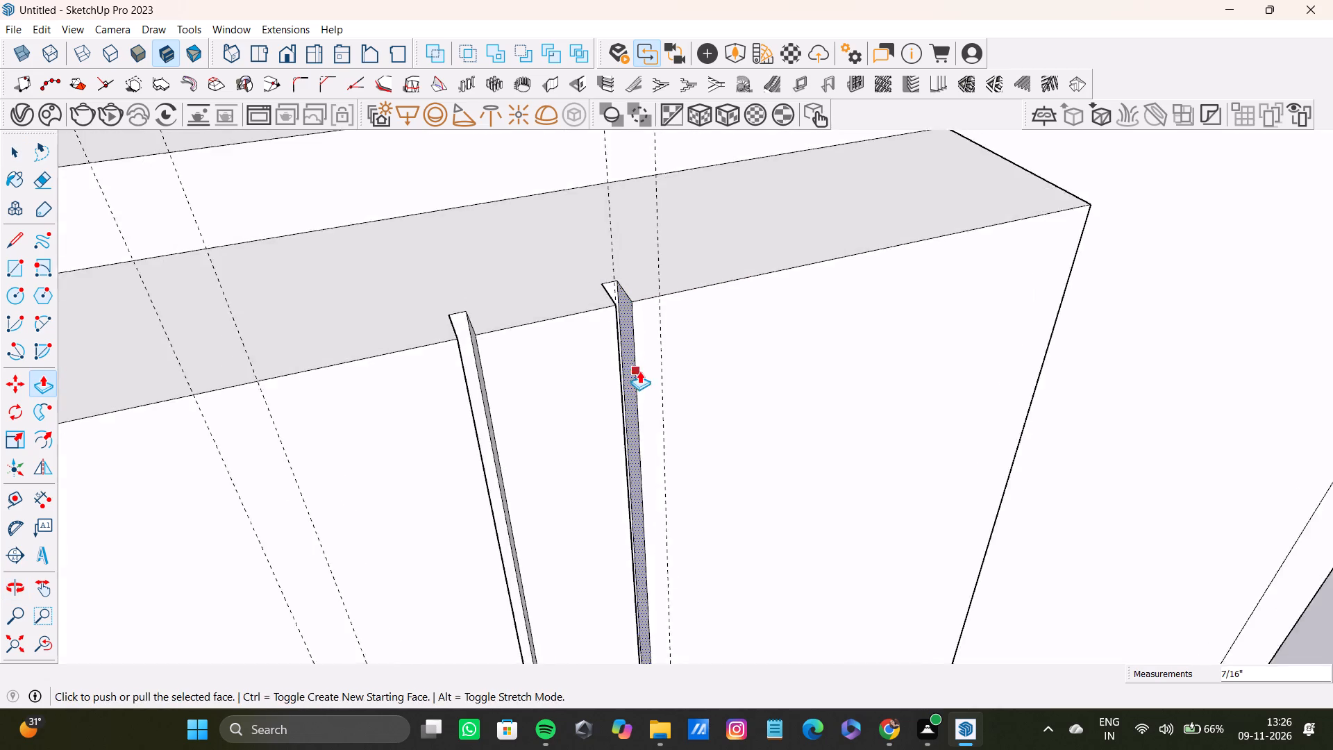
middle_drag(639, 371, 378, 457)
scroll(635, 380, down, 10)
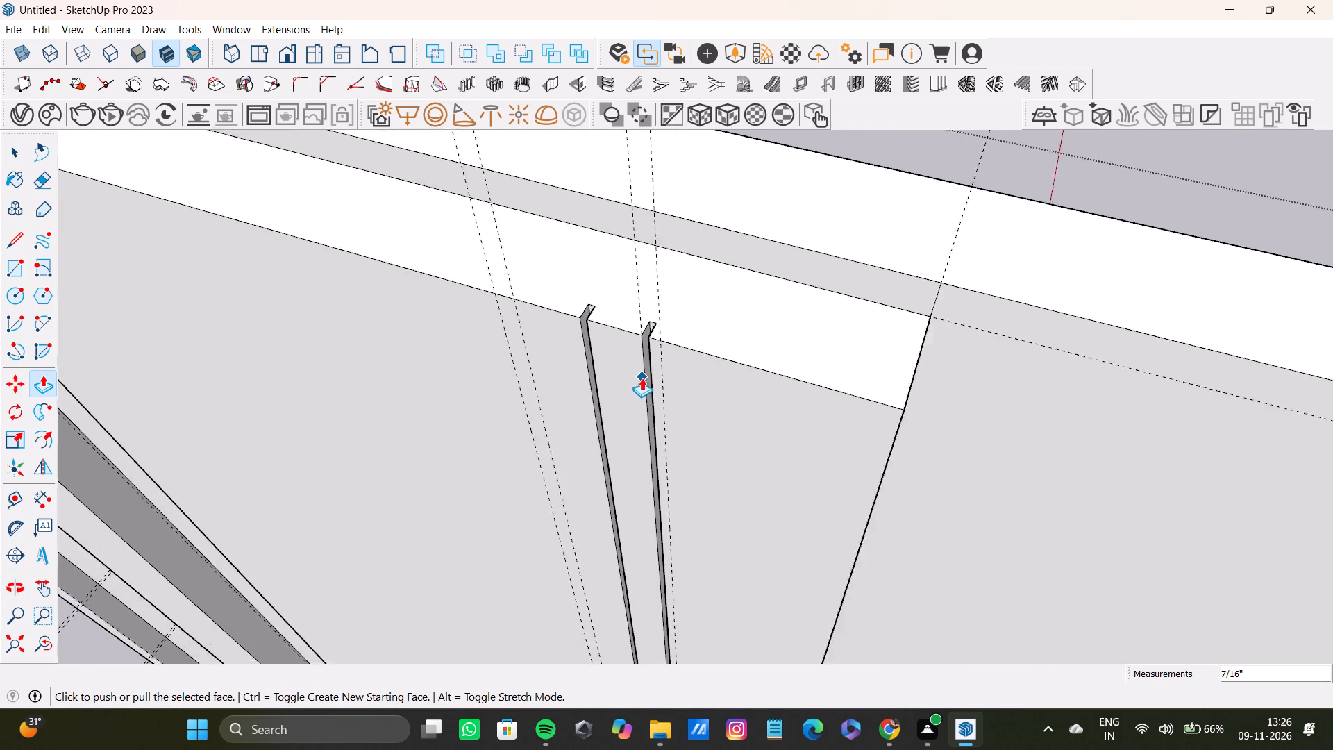
scroll(642, 378, down, 20)
scroll(642, 378, down, 1)
middle_drag(642, 379, 669, 153)
scroll(666, 224, up, 5)
scroll(666, 224, down, 4)
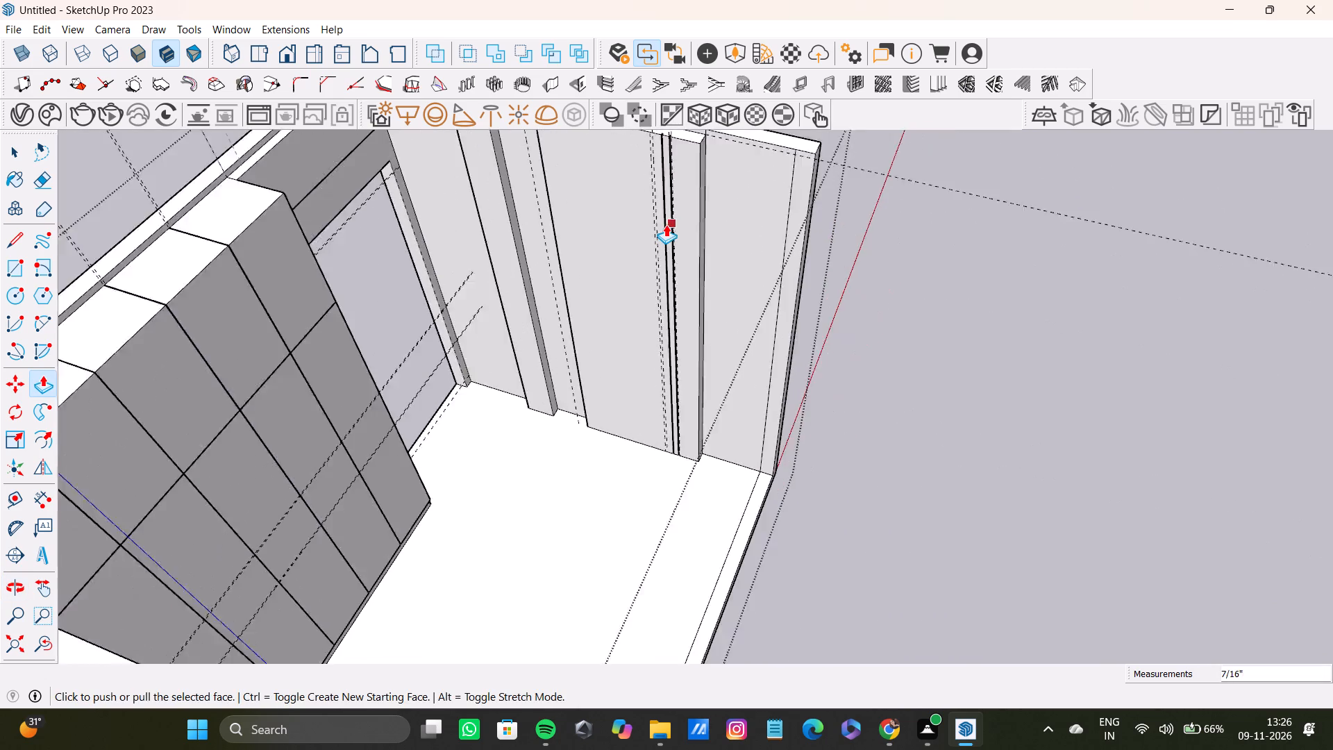
scroll(666, 224, down, 5)
shift+scroll(666, 224, up, 1)
shift+middle_drag(666, 224, 816, 263)
scroll(703, 242, up, 11)
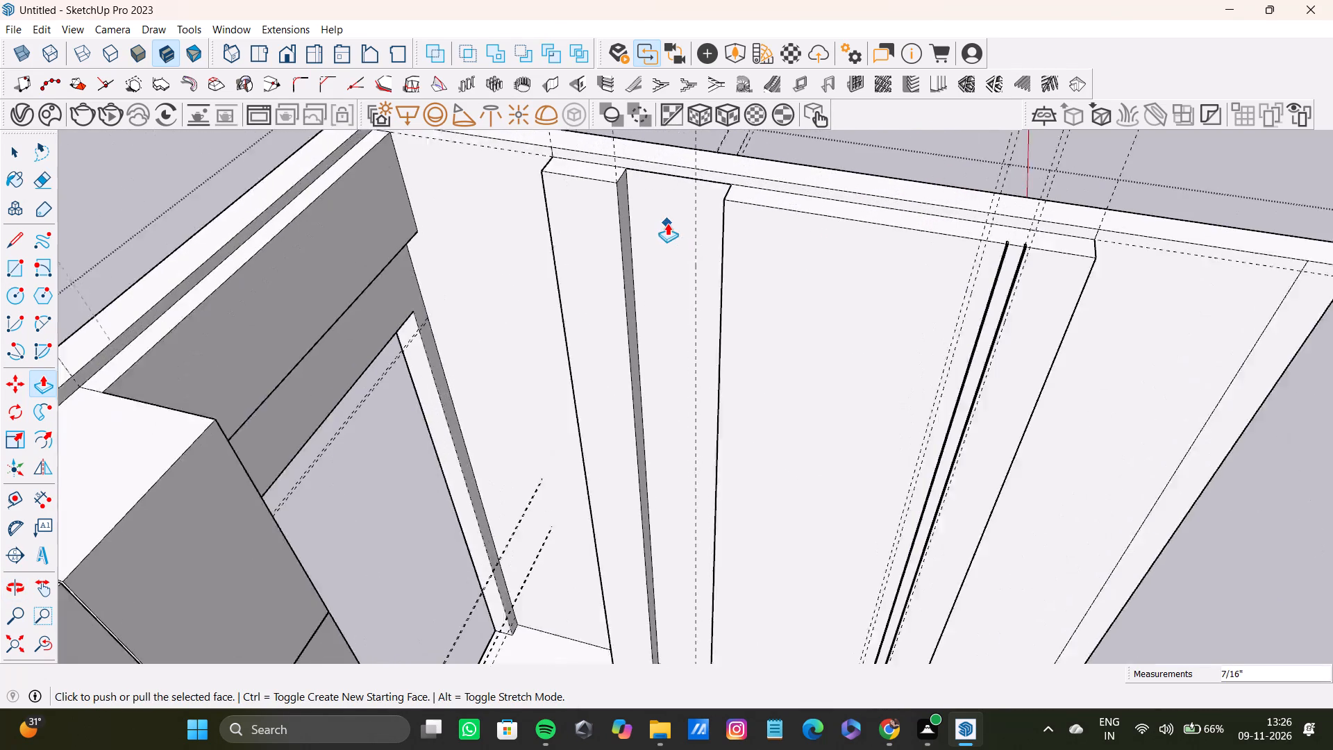
scroll(667, 223, up, 2)
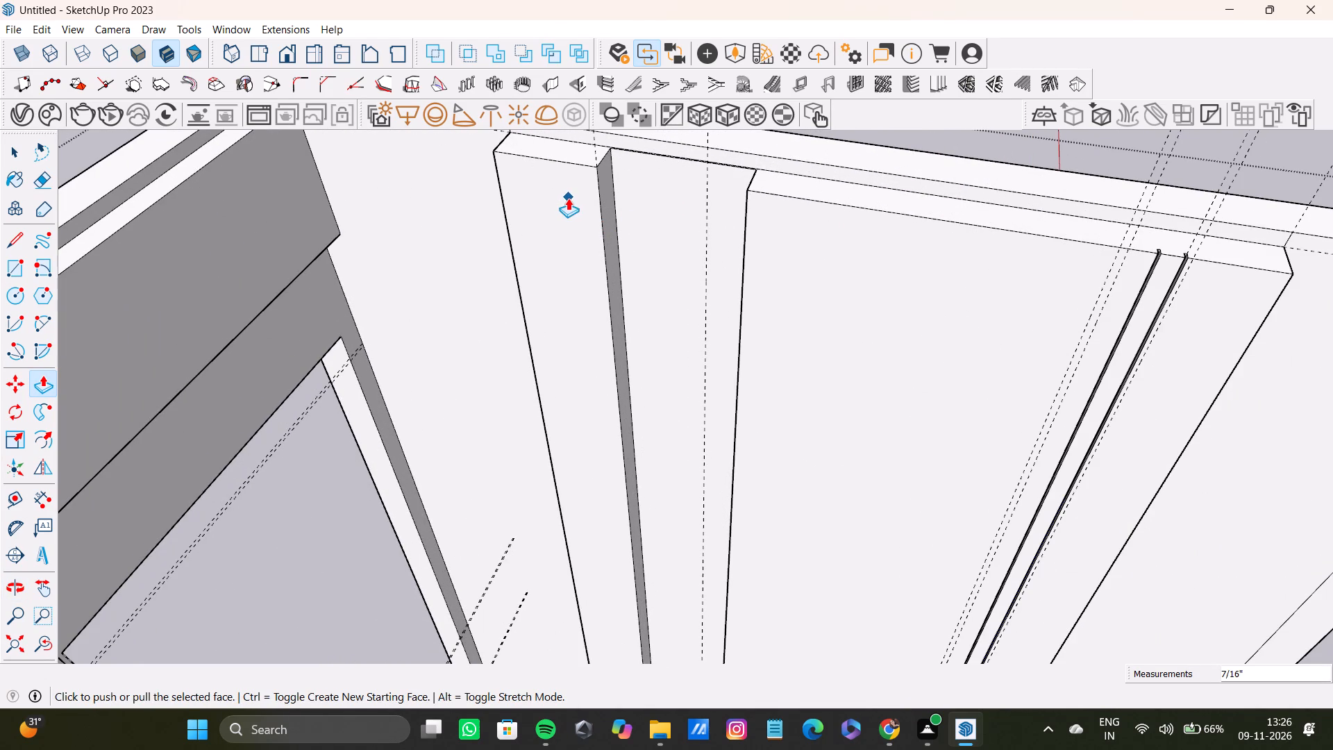
scroll(603, 192, up, 5)
scroll(604, 192, down, 6)
scroll(604, 192, up, 1)
scroll(604, 192, down, 3)
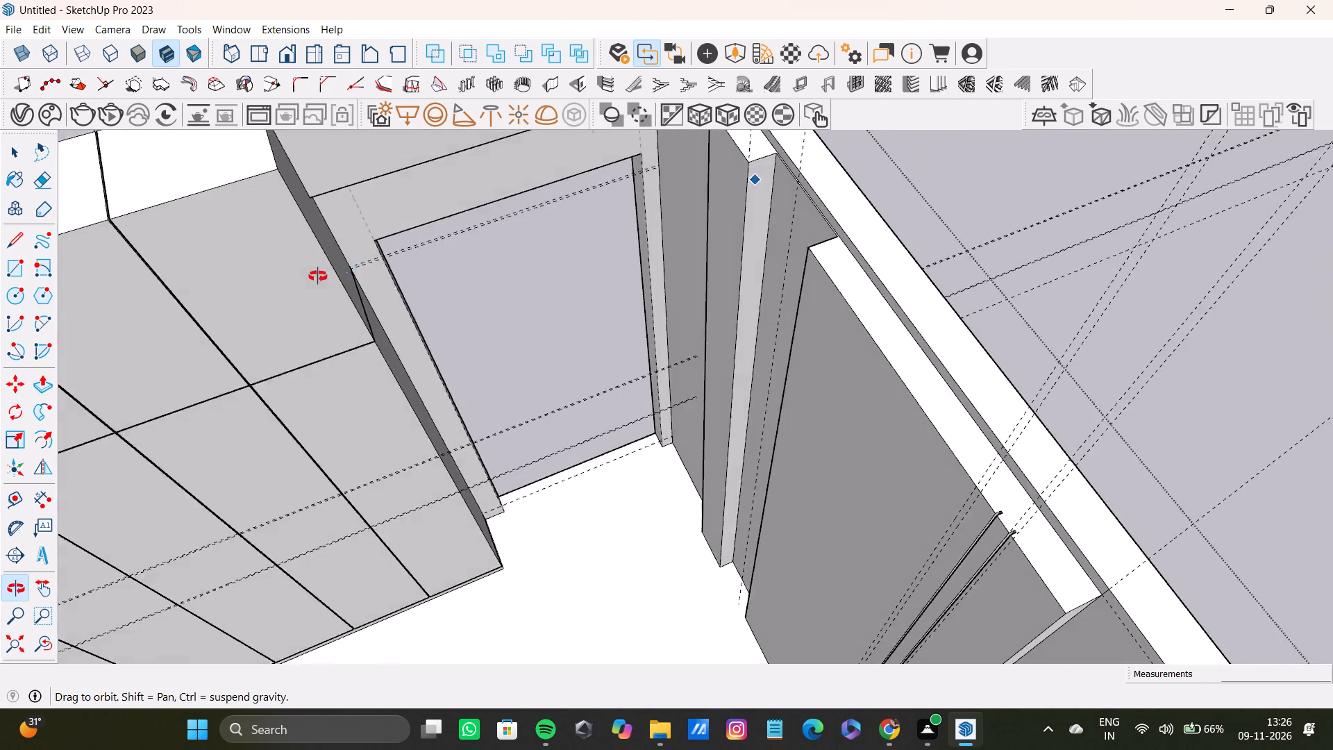
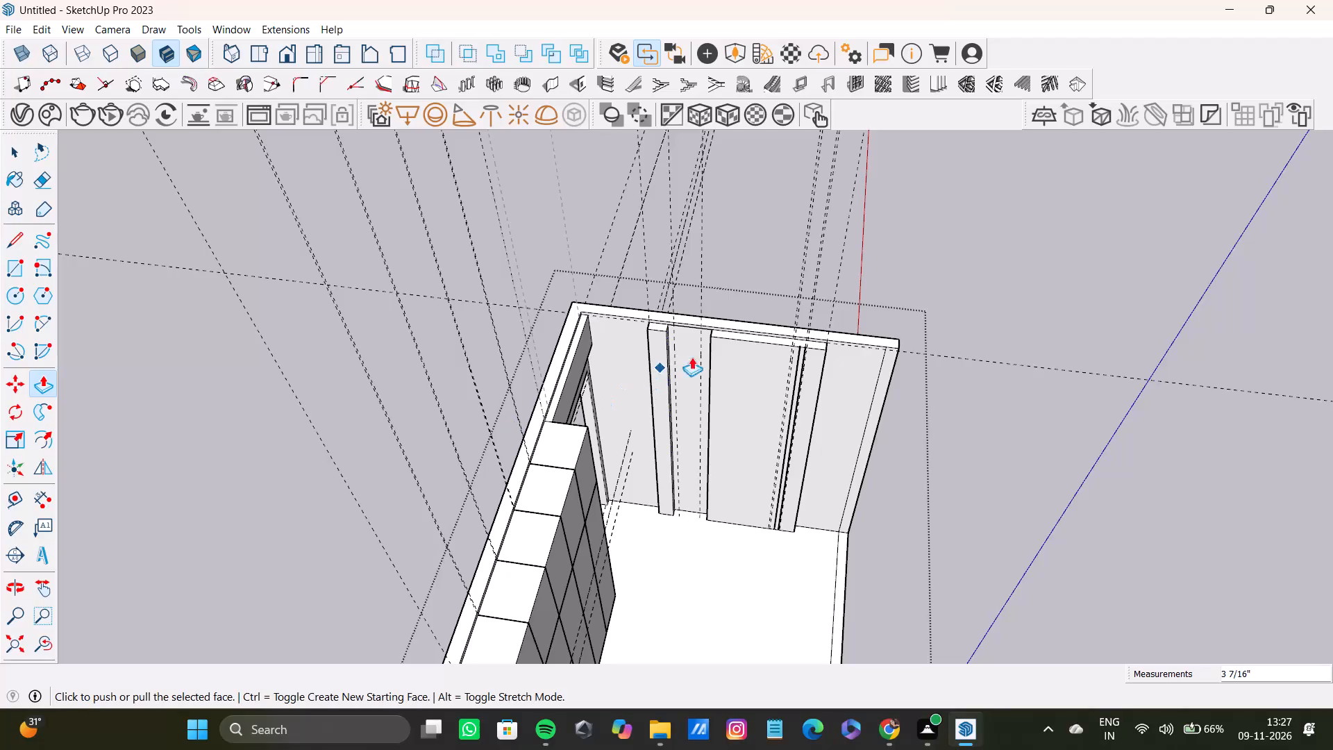
Delete the two vertical guide lines inside the recessed strip between the narrow raised panel and the wide raised panel.
scroll(764, 336, up, 13)
scroll(762, 374, down, 8)
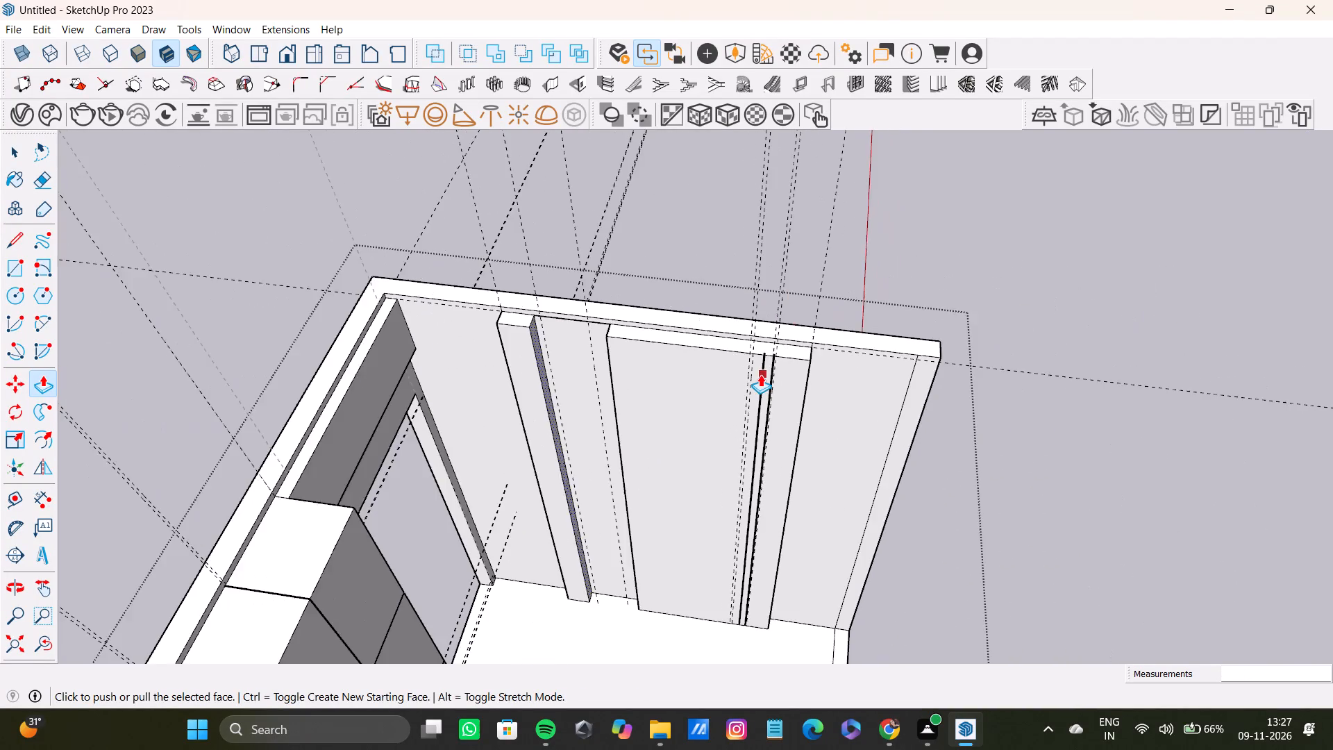
middle_drag(759, 378, 744, 356)
scroll(739, 374, down, 1)
scroll(626, 324, up, 4)
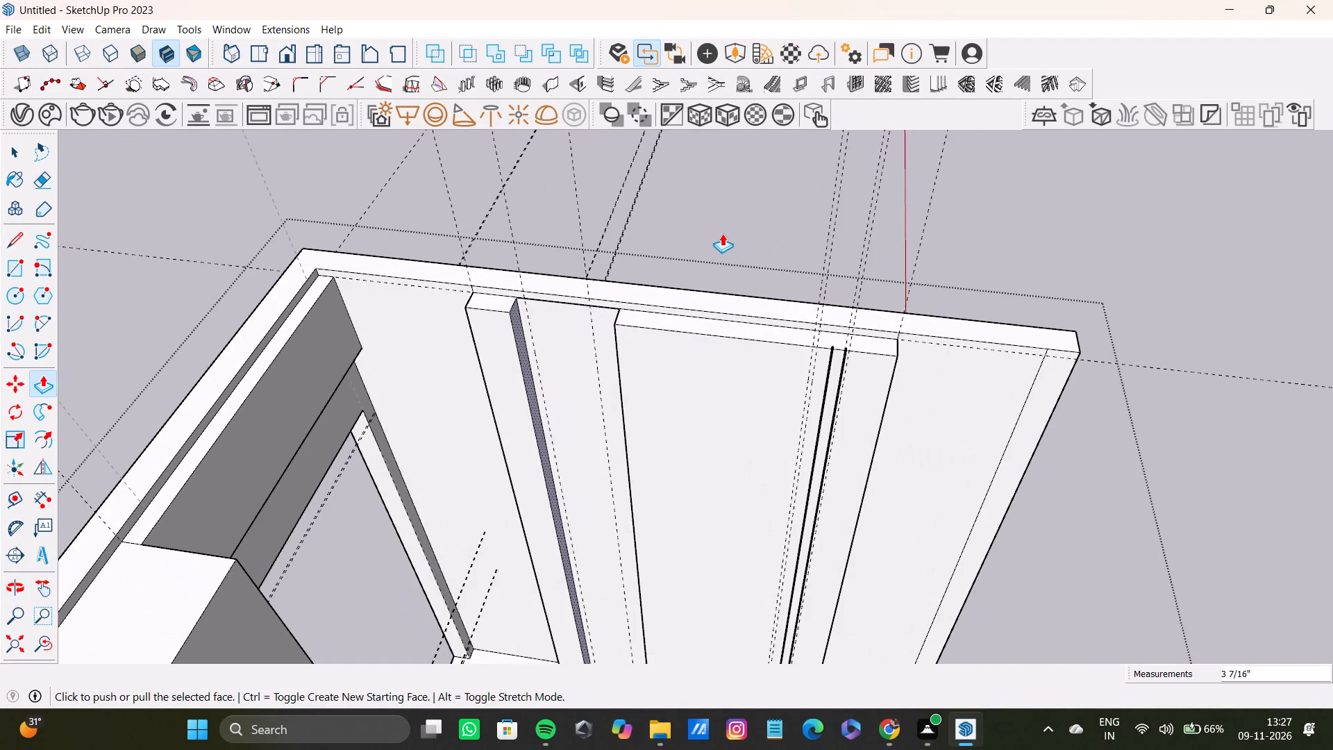
key(space)
scroll(523, 343, up, 12)
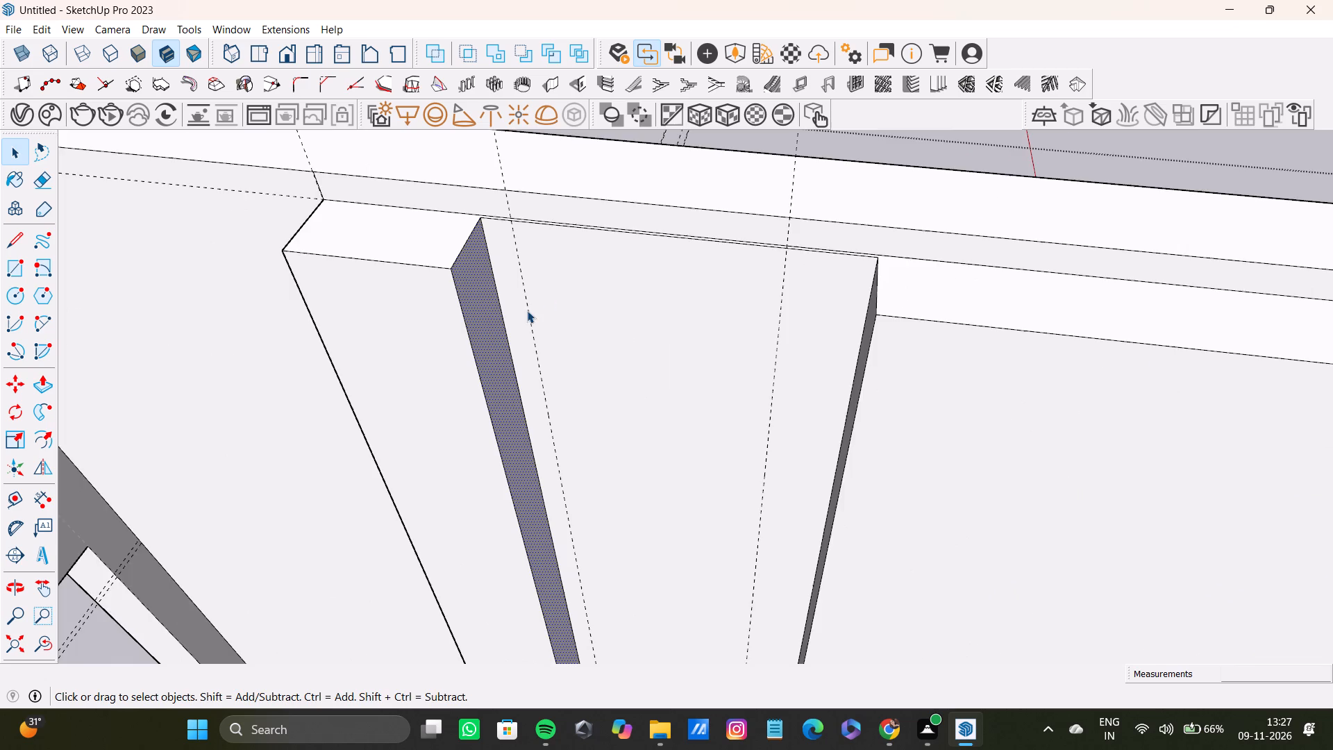
scroll(527, 310, up, 7)
click(528, 319)
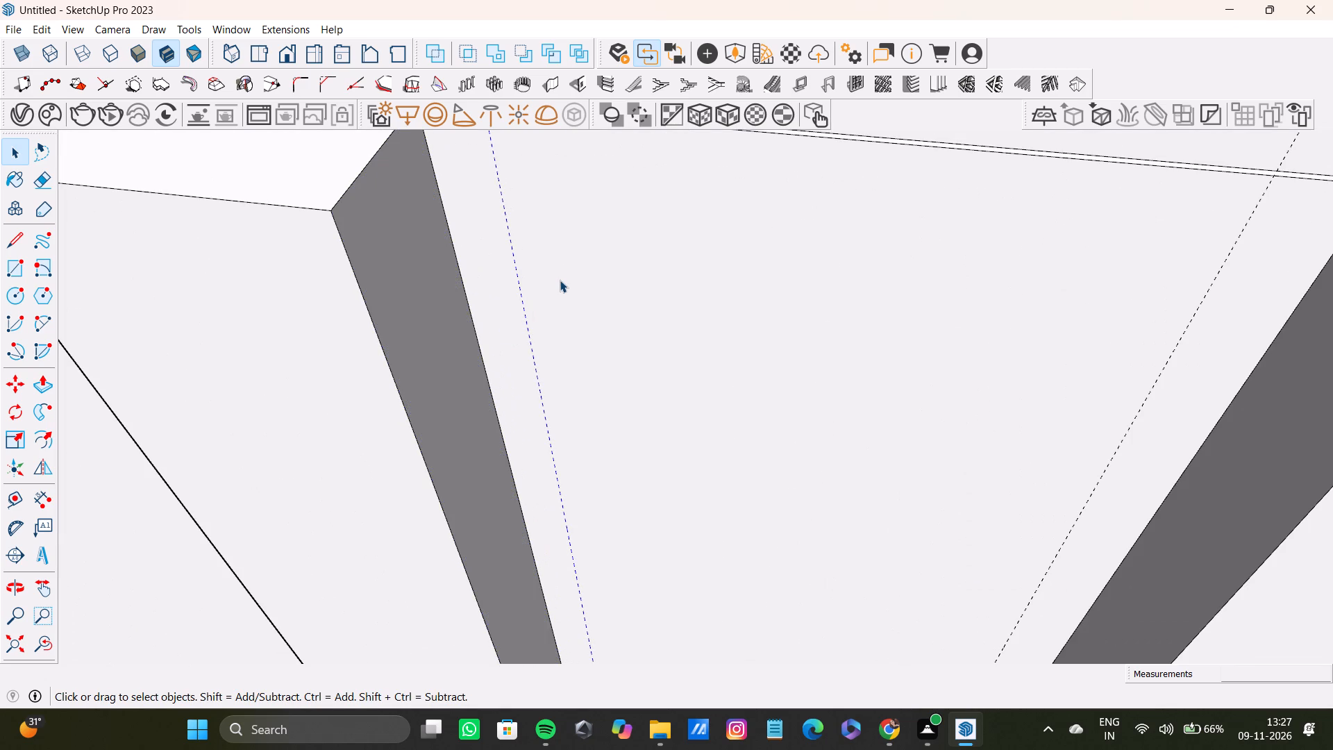
key(Delete)
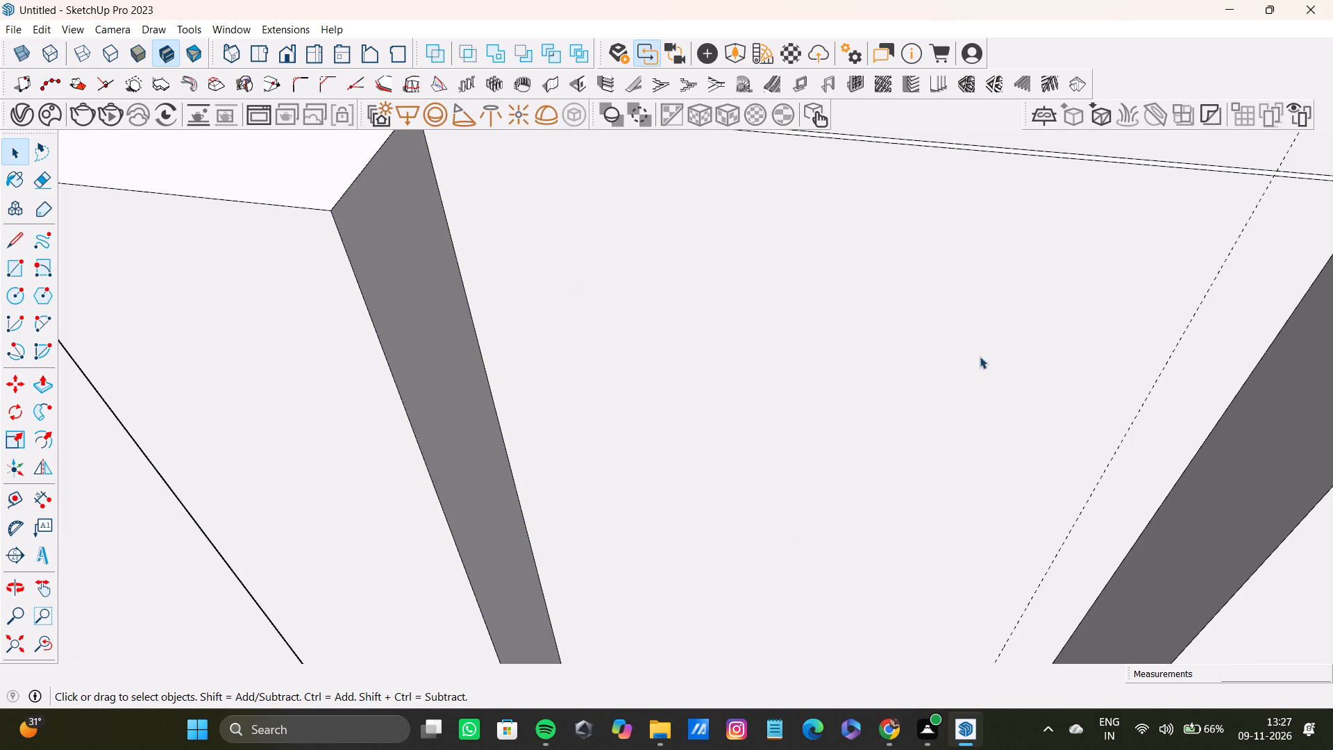
click(1078, 520)
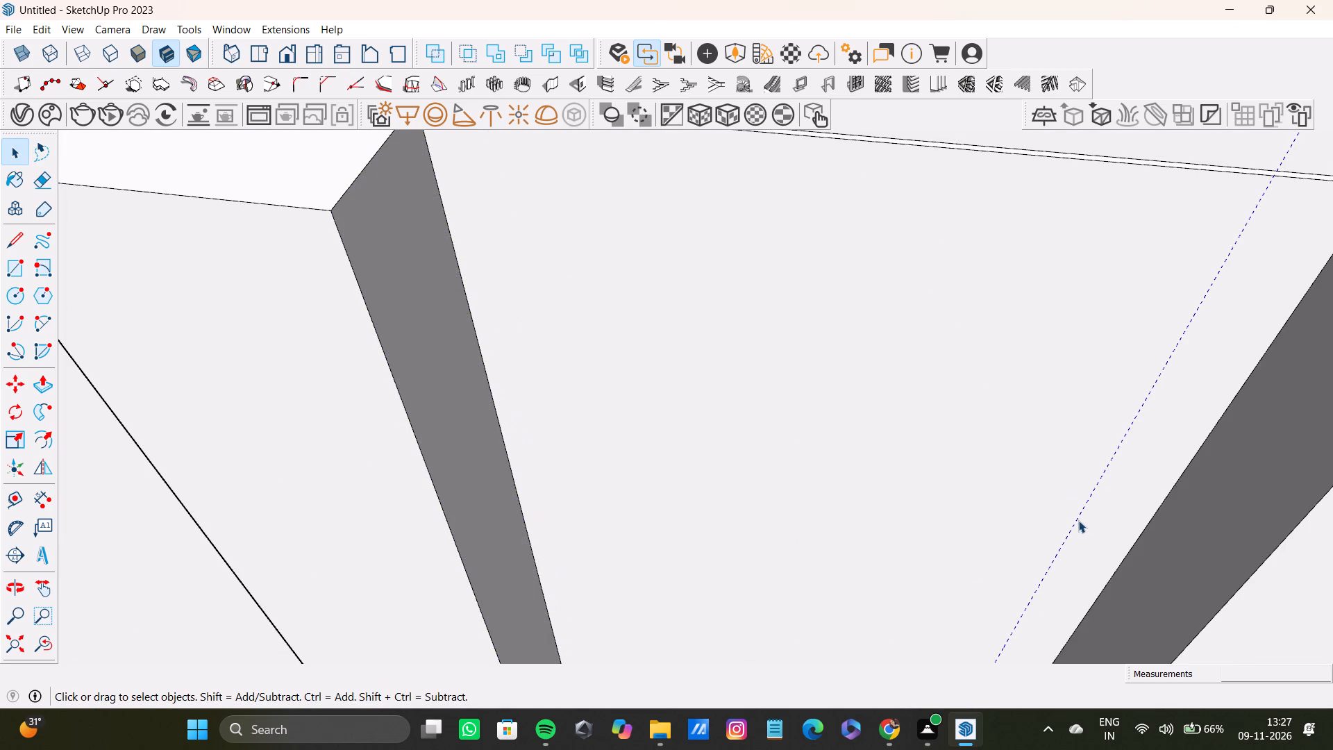
key(Delete)
Place vertical guides inside the recessed strip, about 1/4" from the narrow raised panel's edge and 3/8" from the wide panel's edge.
scroll(837, 365, down, 9)
middle_drag(824, 363, 798, 362)
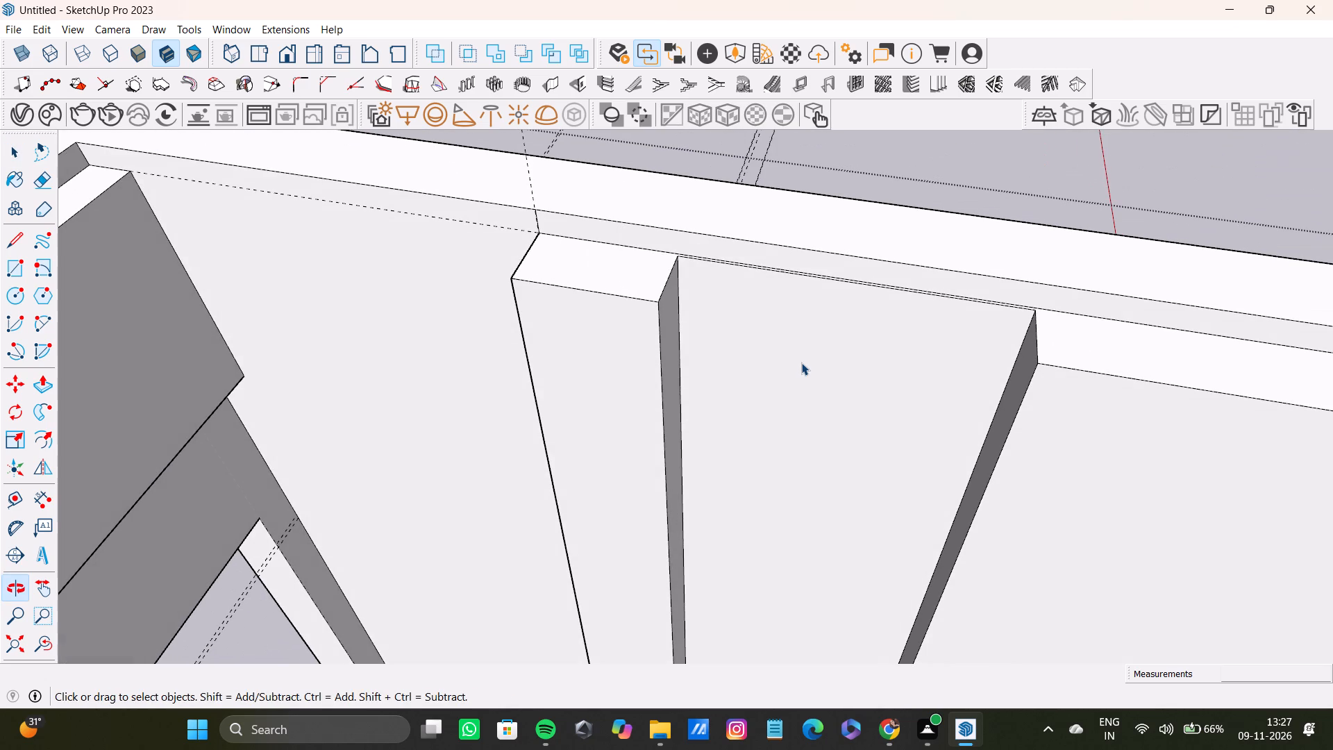
key(t)
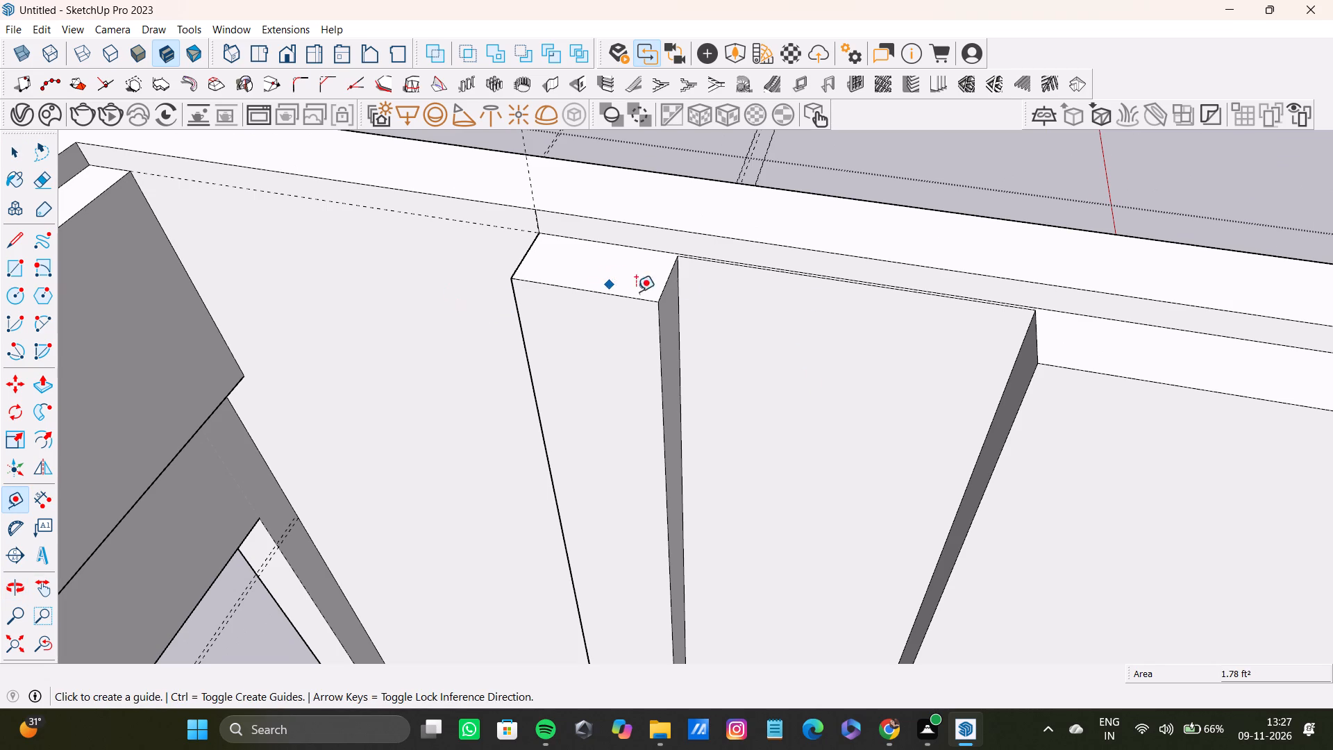
scroll(646, 294, up, 10)
click(679, 281)
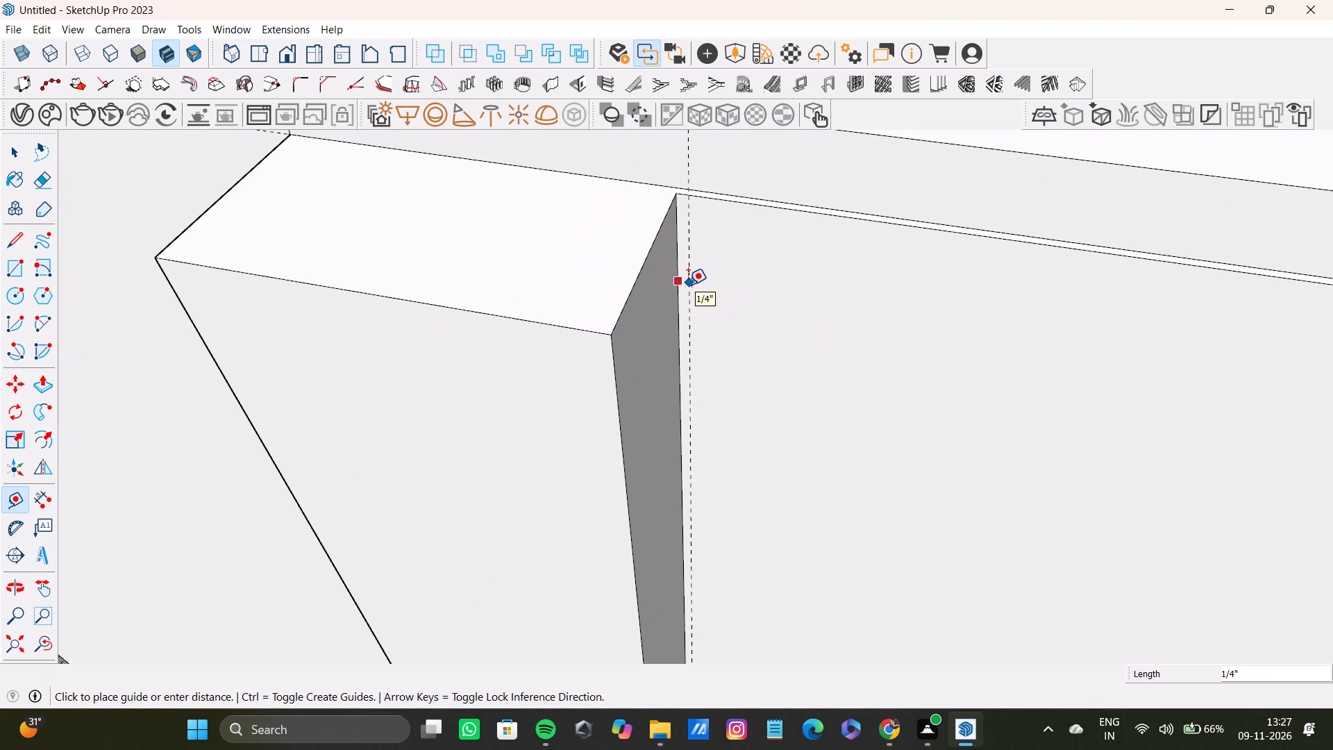
click(691, 287)
scroll(712, 298, down, 9)
middle_drag(746, 329, 898, 353)
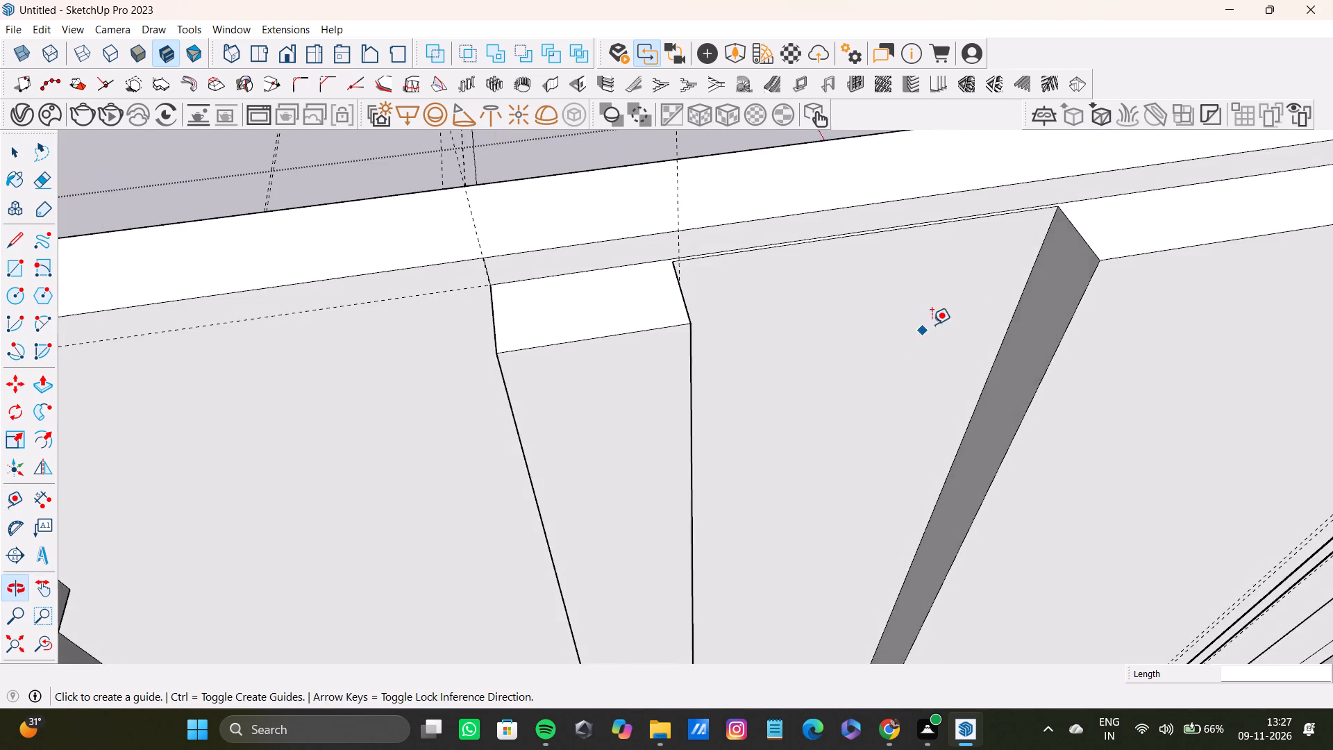
scroll(998, 319, up, 7)
click(1009, 317)
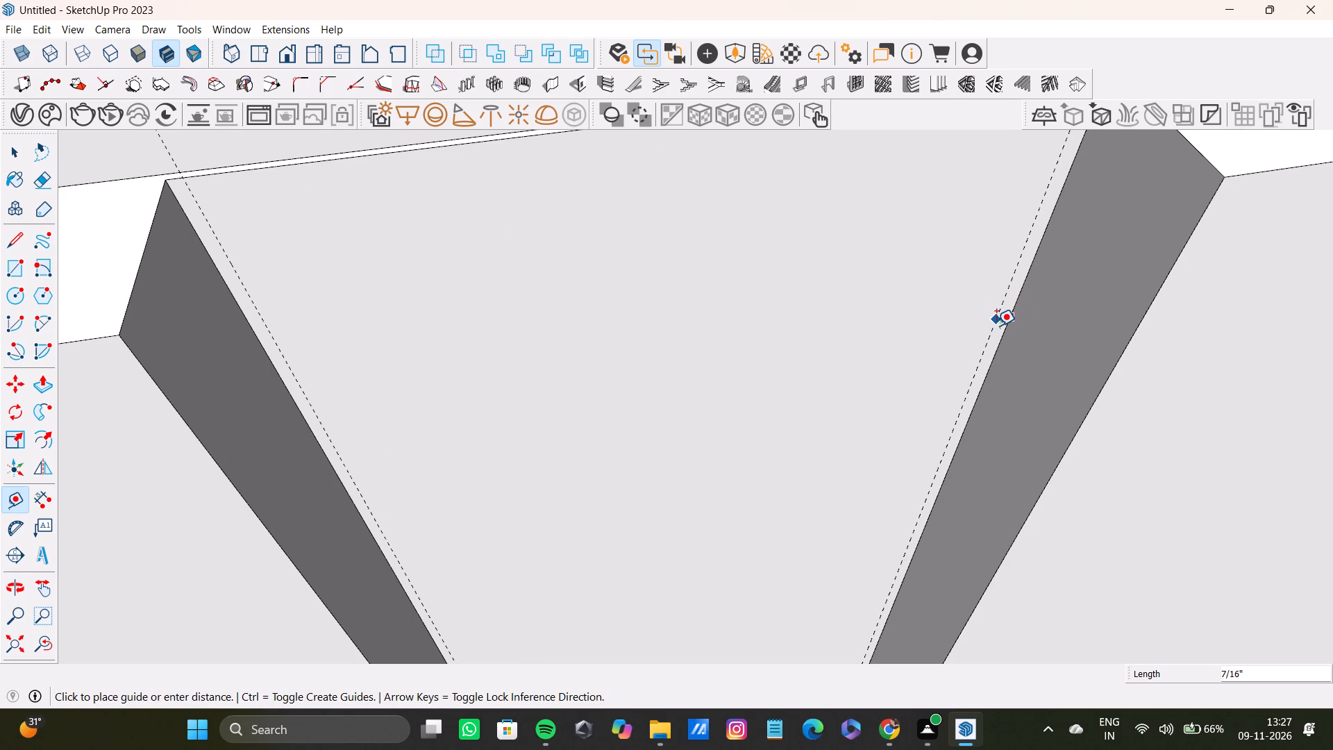
click(998, 326)
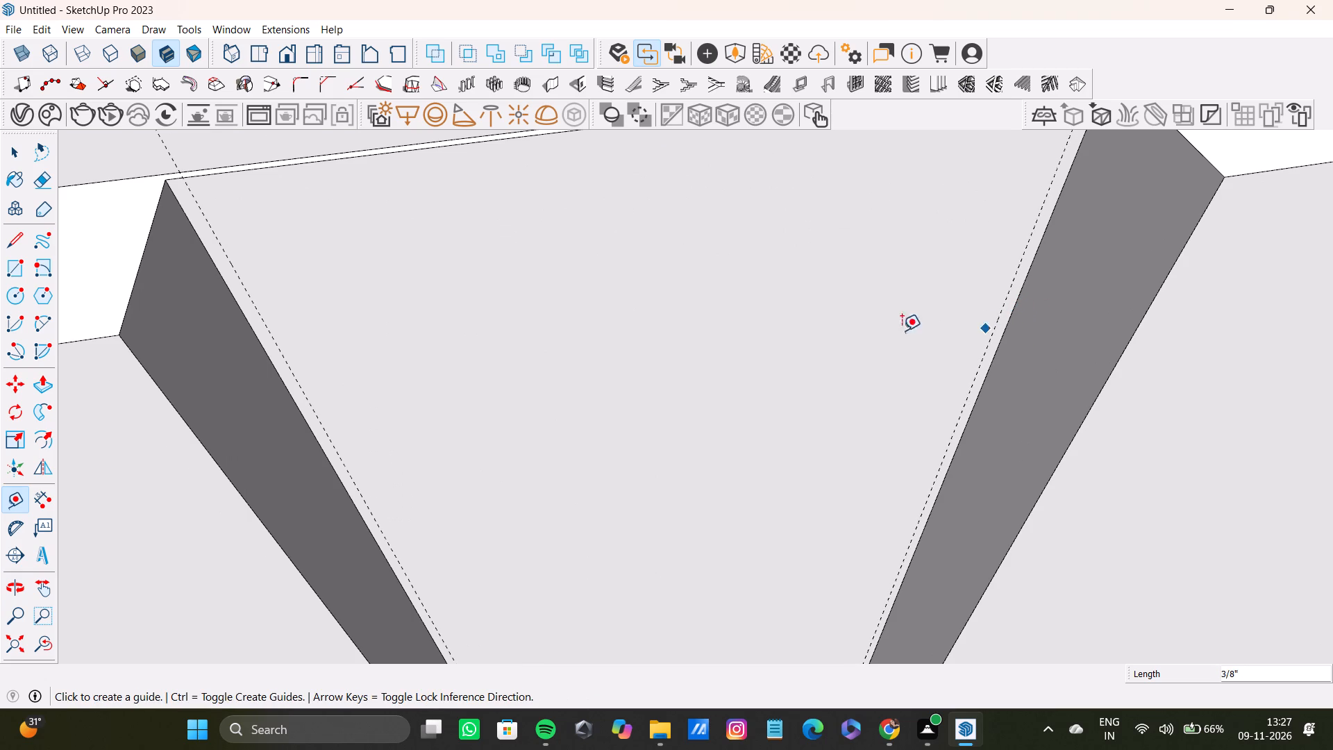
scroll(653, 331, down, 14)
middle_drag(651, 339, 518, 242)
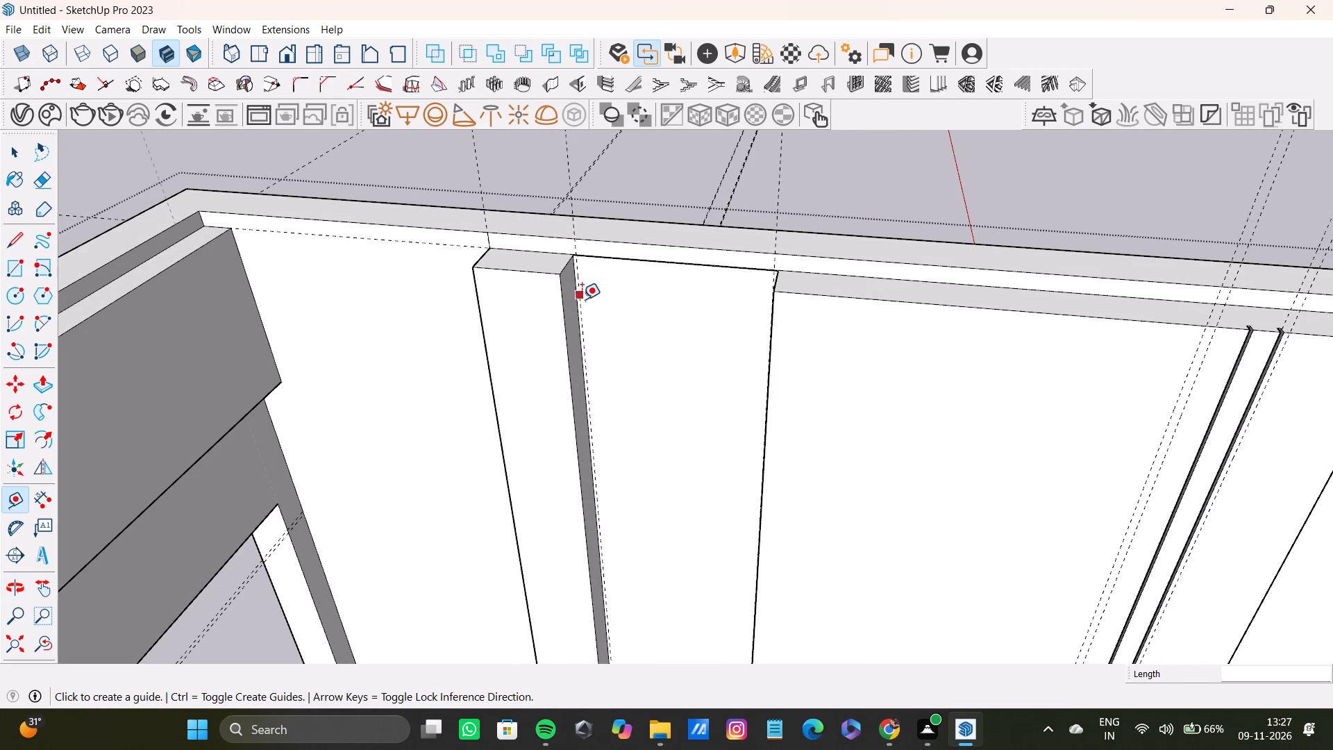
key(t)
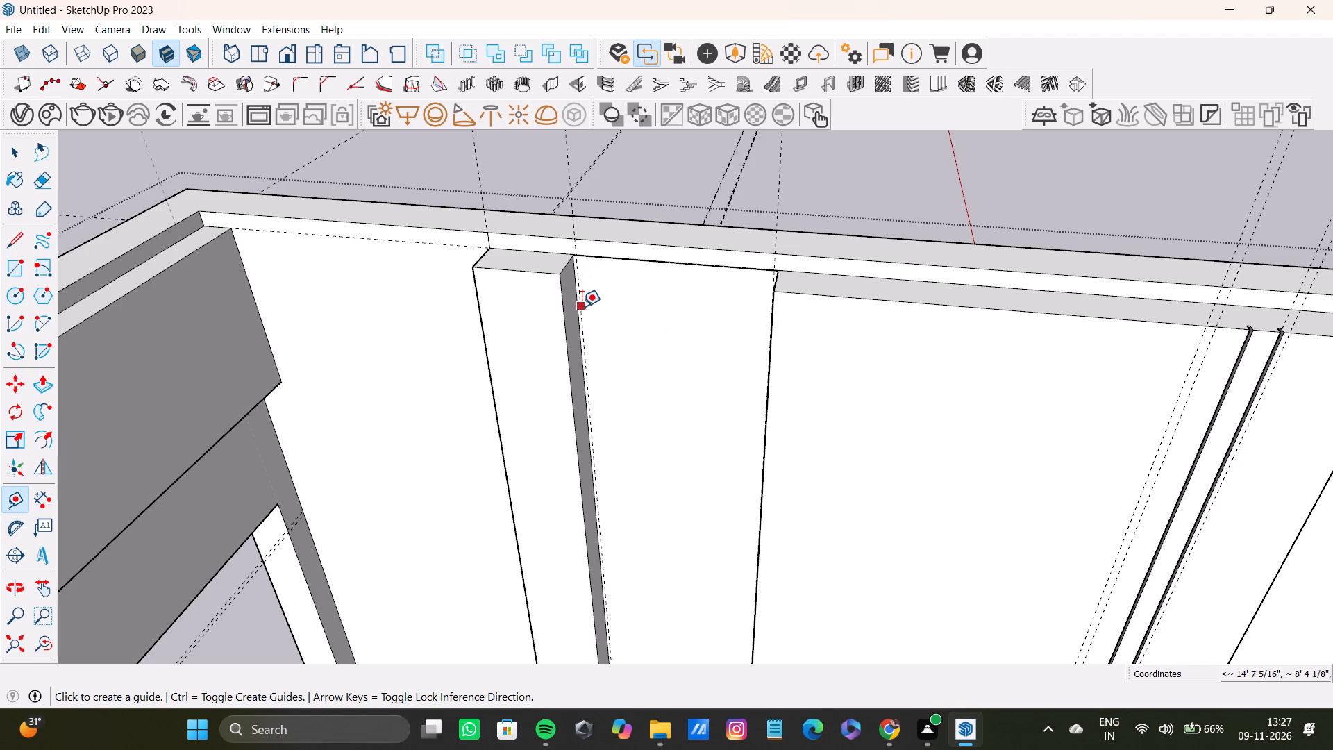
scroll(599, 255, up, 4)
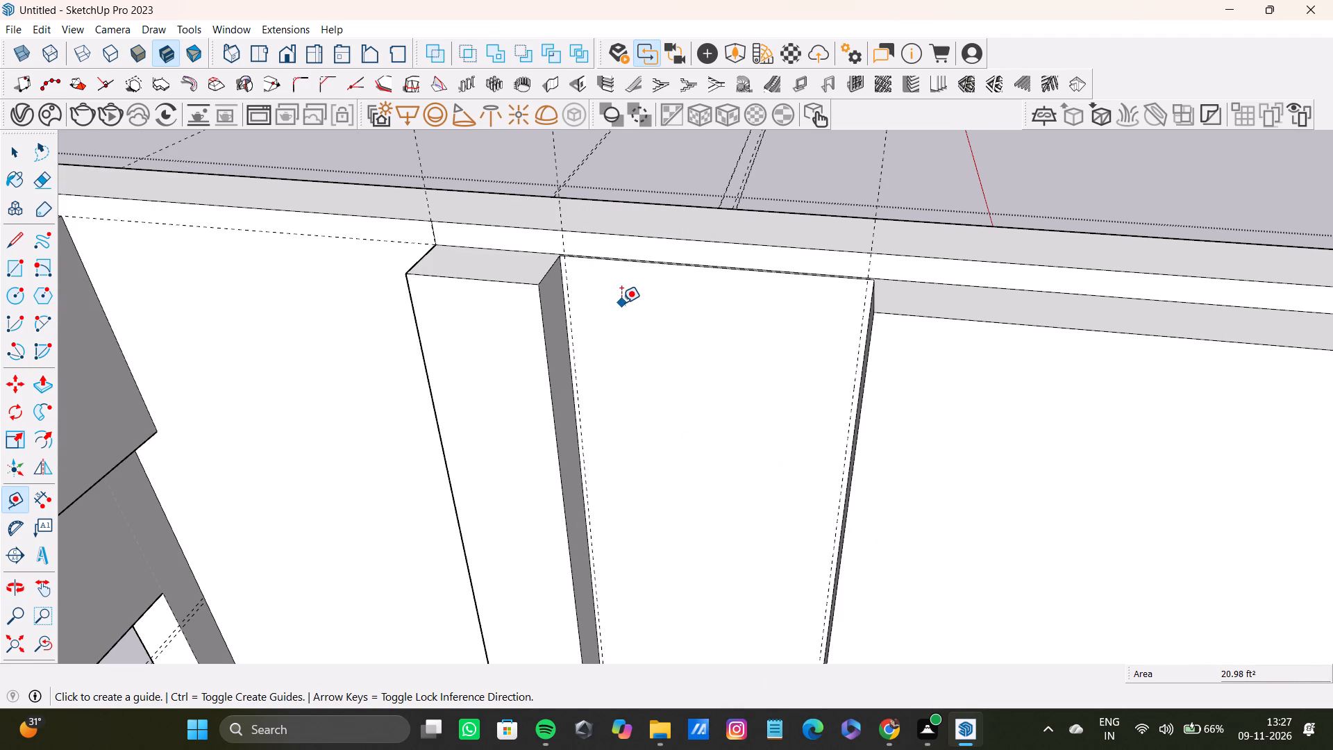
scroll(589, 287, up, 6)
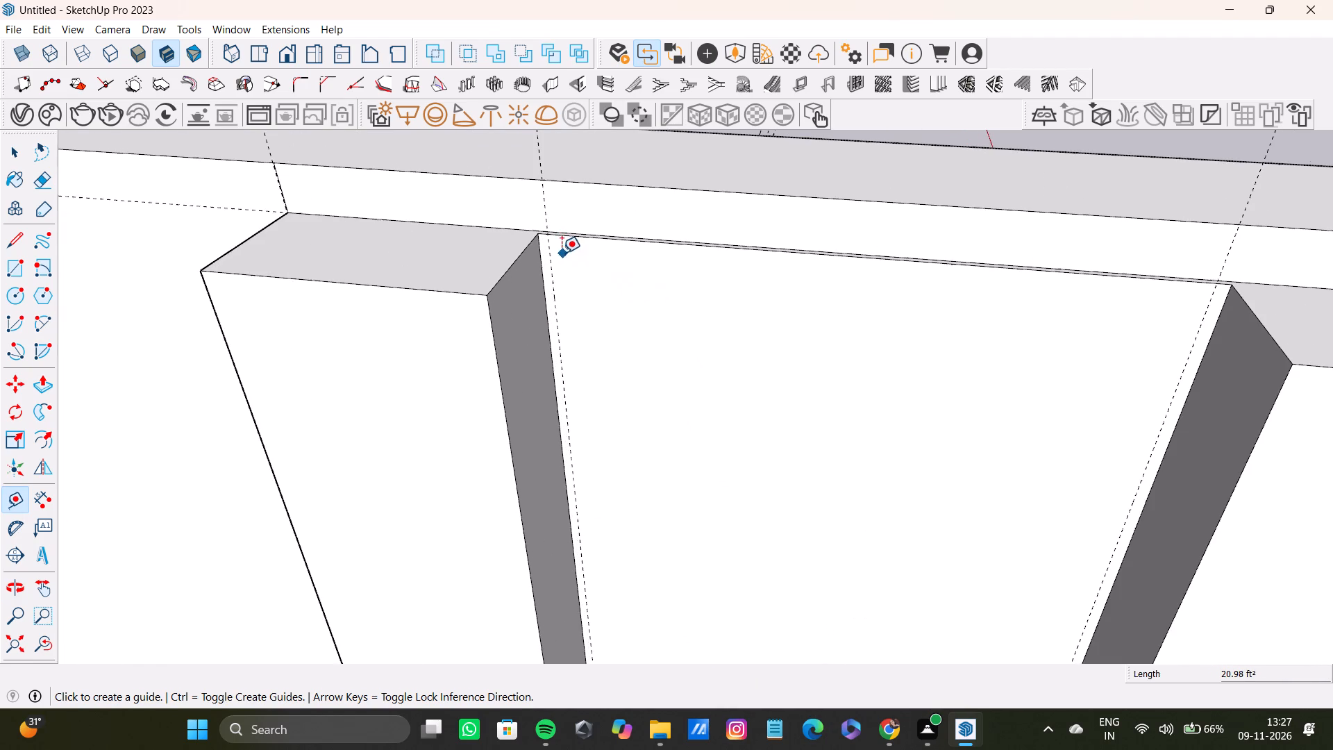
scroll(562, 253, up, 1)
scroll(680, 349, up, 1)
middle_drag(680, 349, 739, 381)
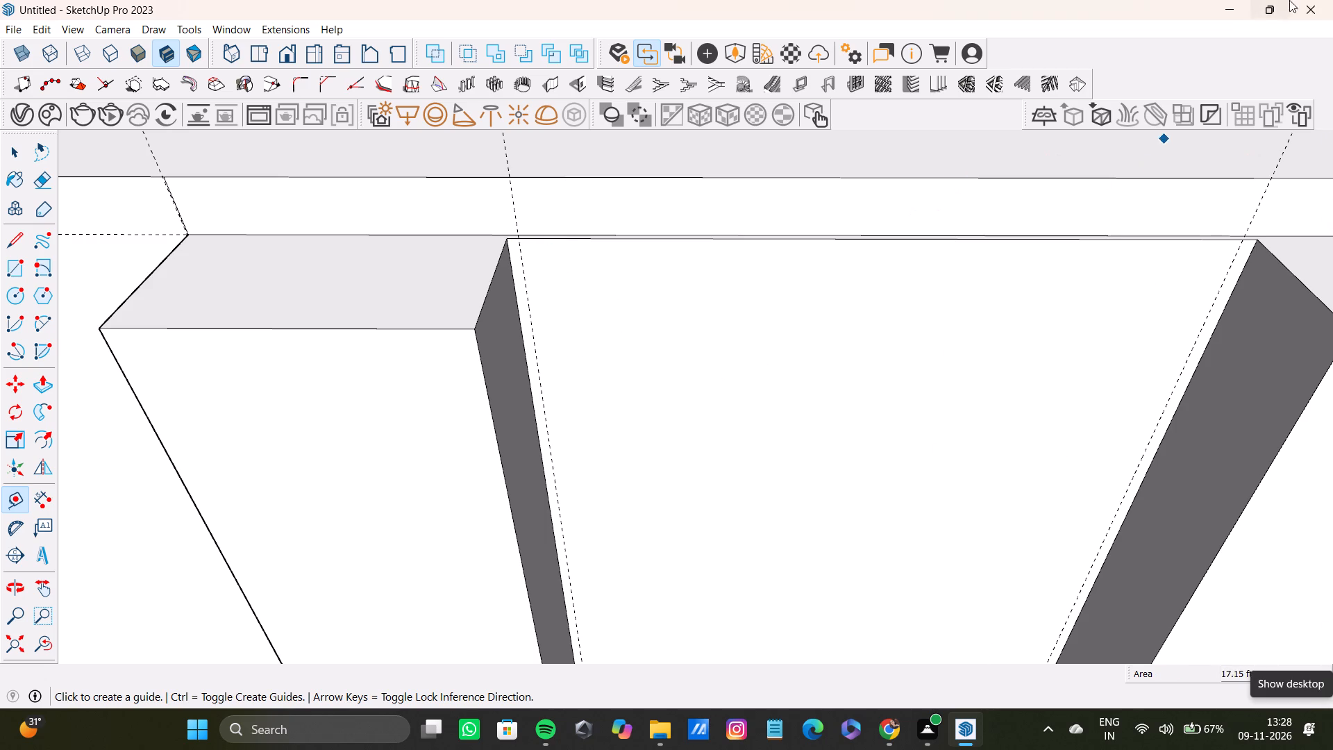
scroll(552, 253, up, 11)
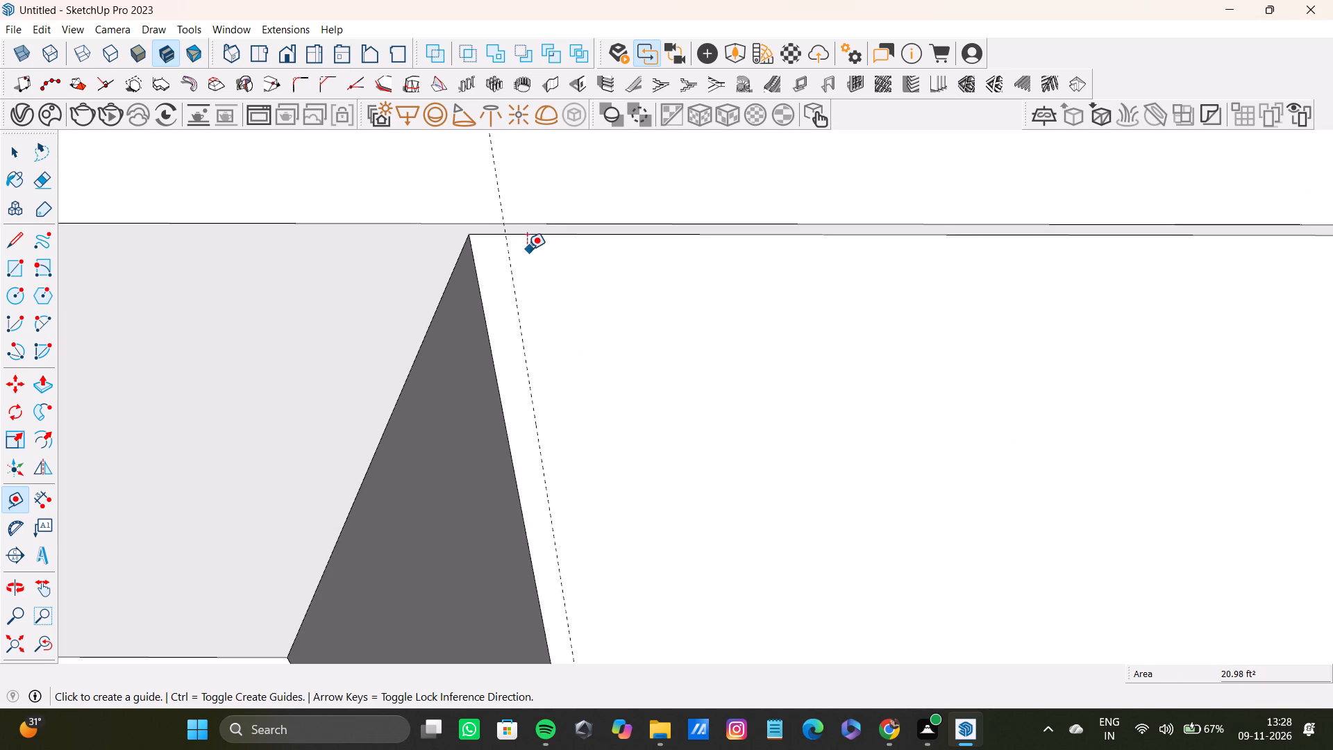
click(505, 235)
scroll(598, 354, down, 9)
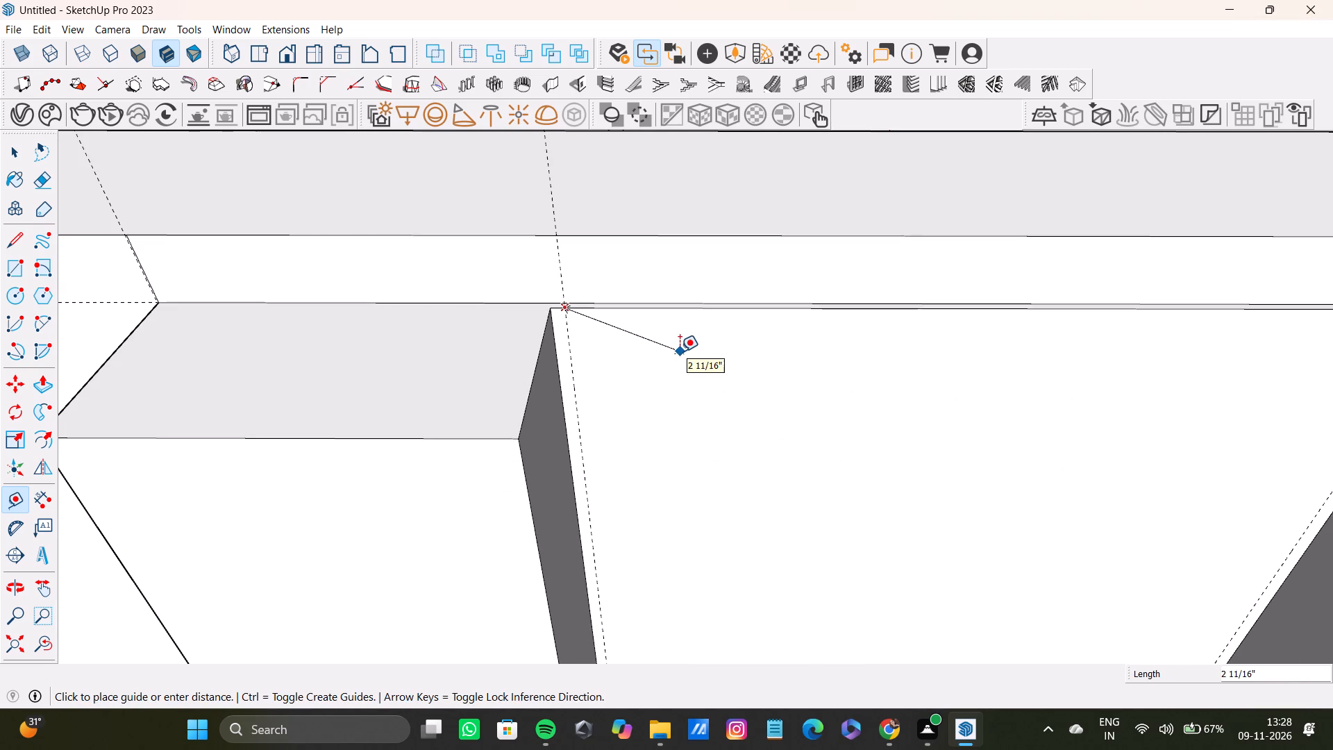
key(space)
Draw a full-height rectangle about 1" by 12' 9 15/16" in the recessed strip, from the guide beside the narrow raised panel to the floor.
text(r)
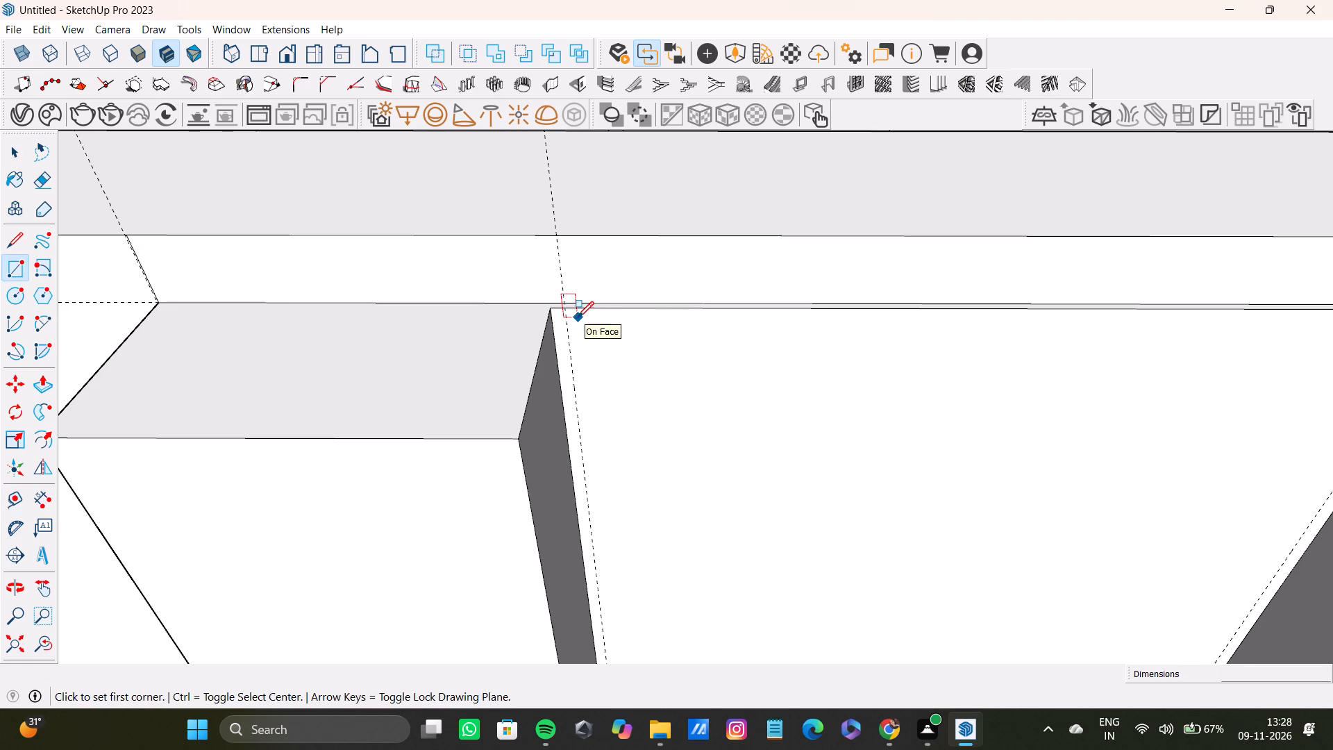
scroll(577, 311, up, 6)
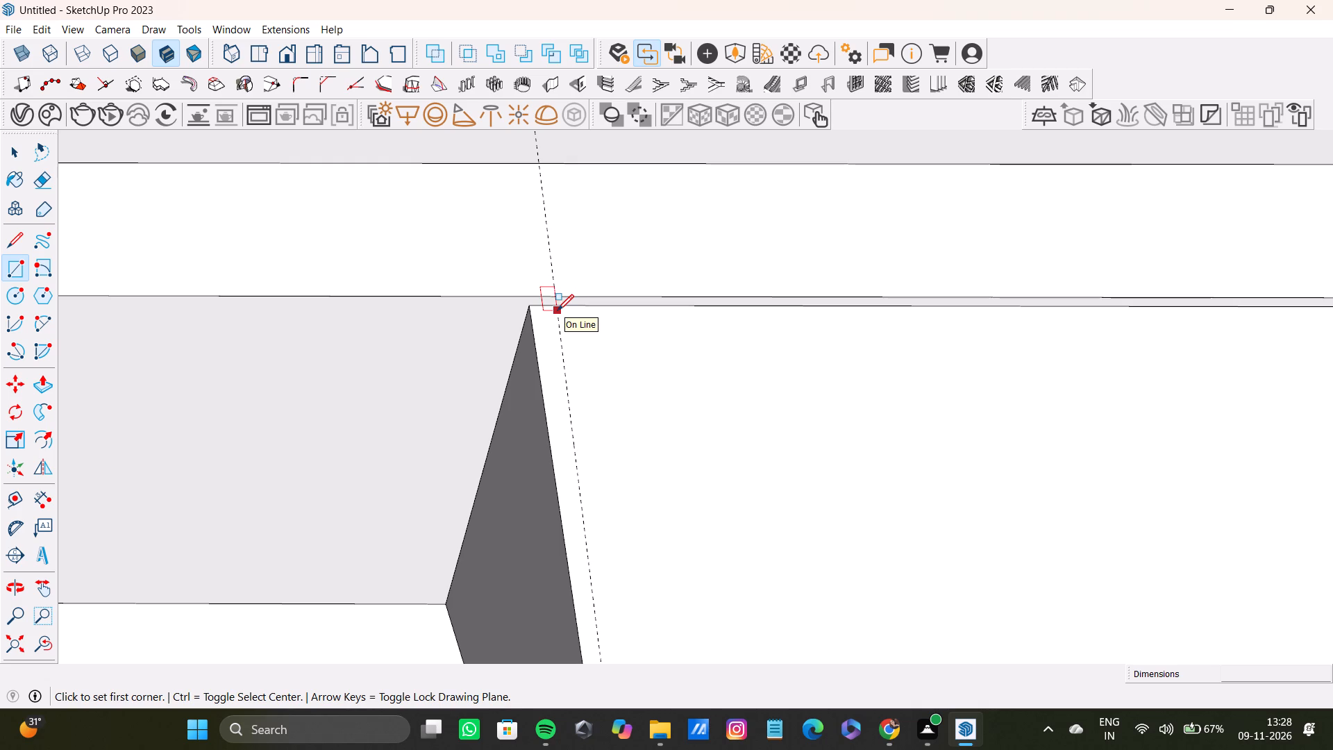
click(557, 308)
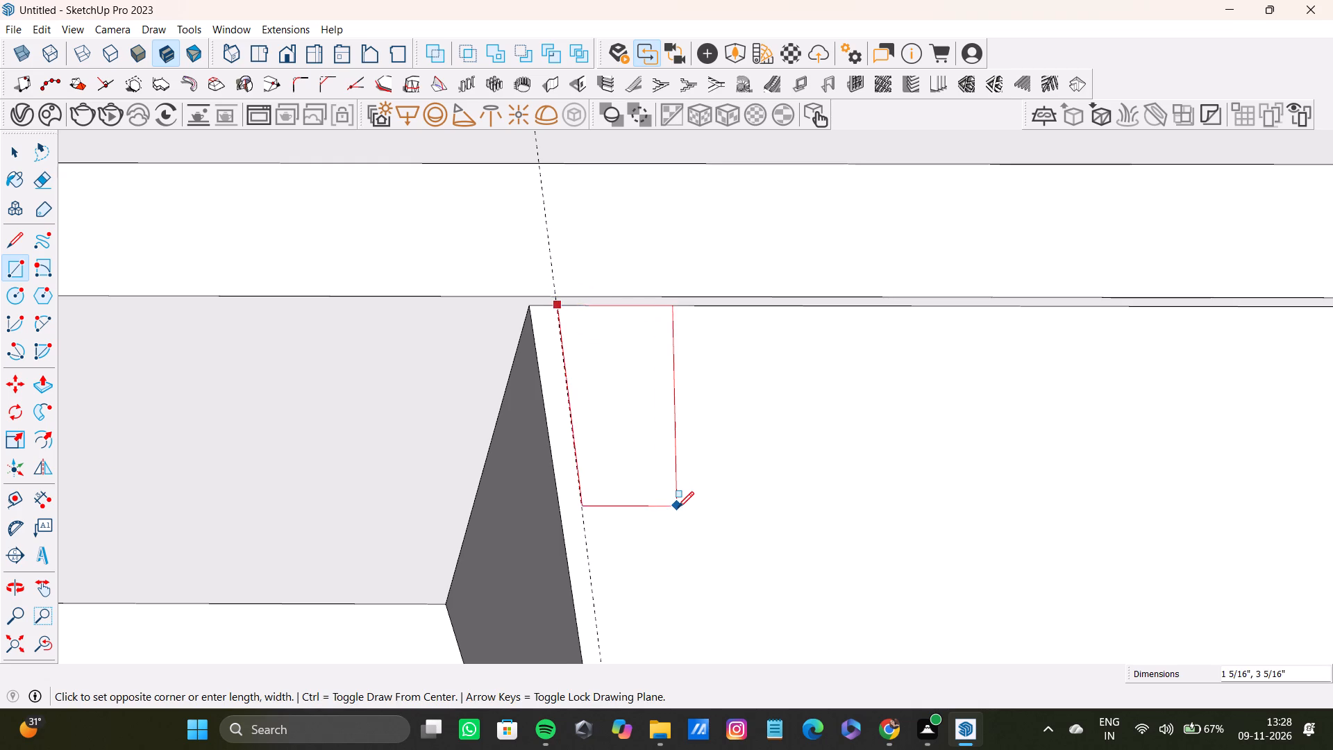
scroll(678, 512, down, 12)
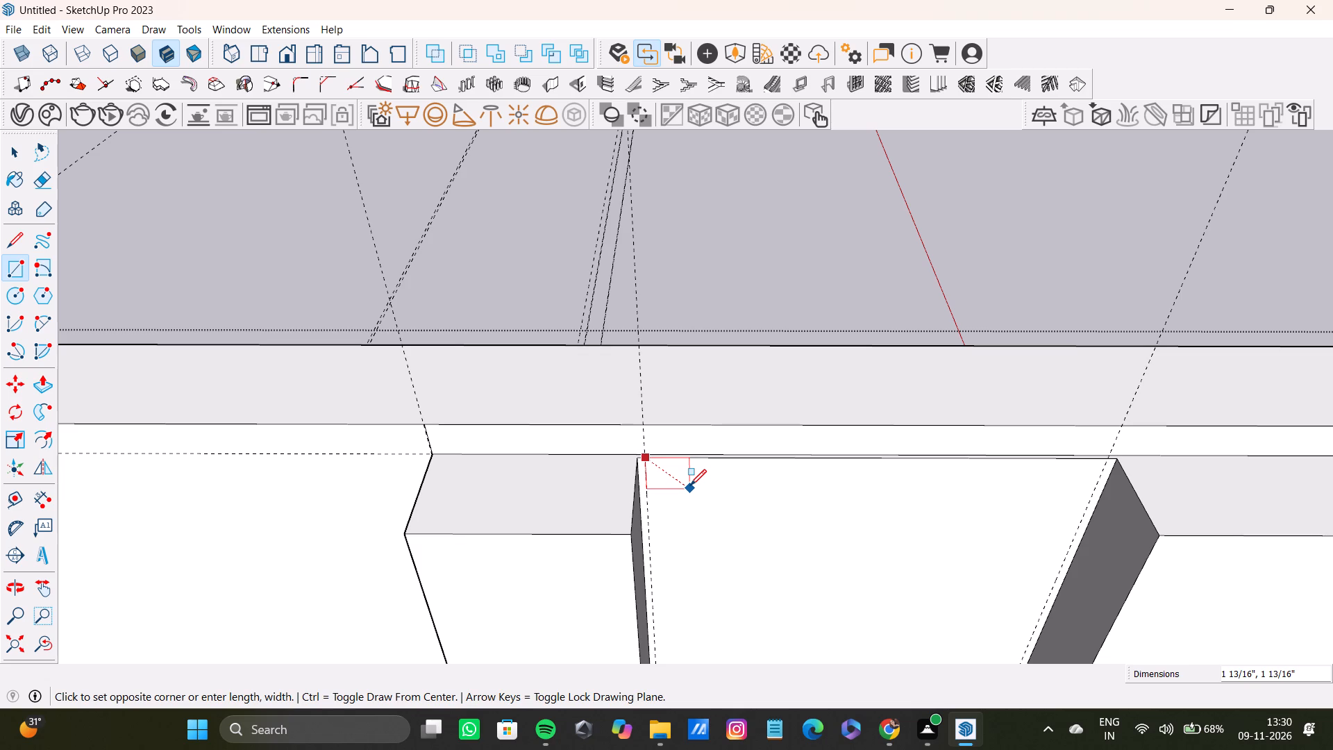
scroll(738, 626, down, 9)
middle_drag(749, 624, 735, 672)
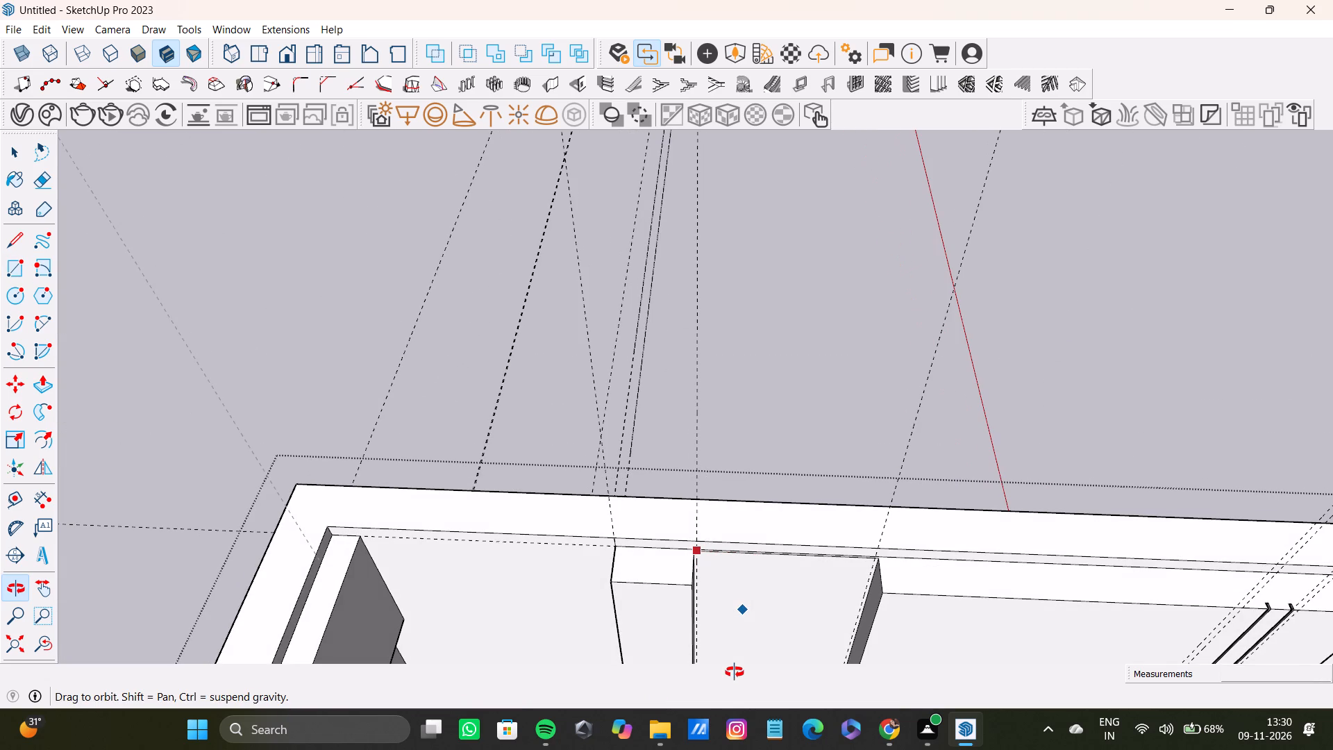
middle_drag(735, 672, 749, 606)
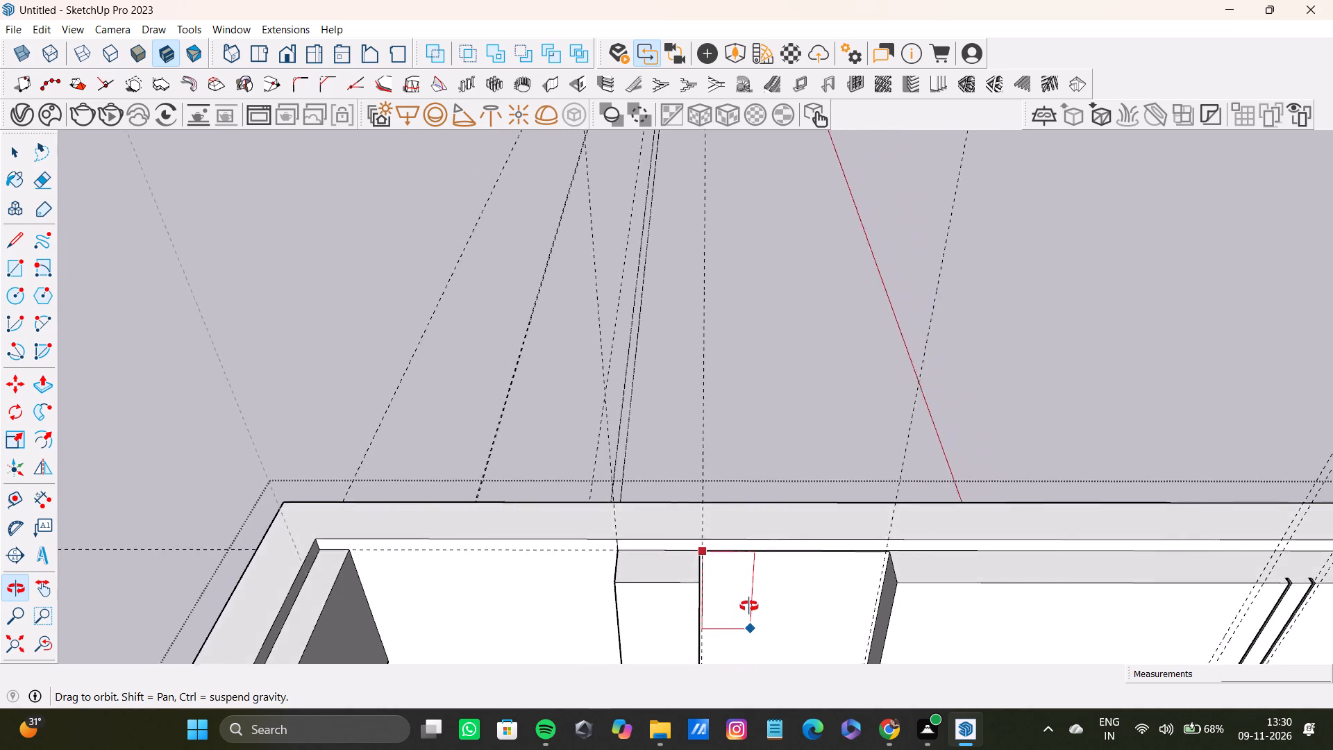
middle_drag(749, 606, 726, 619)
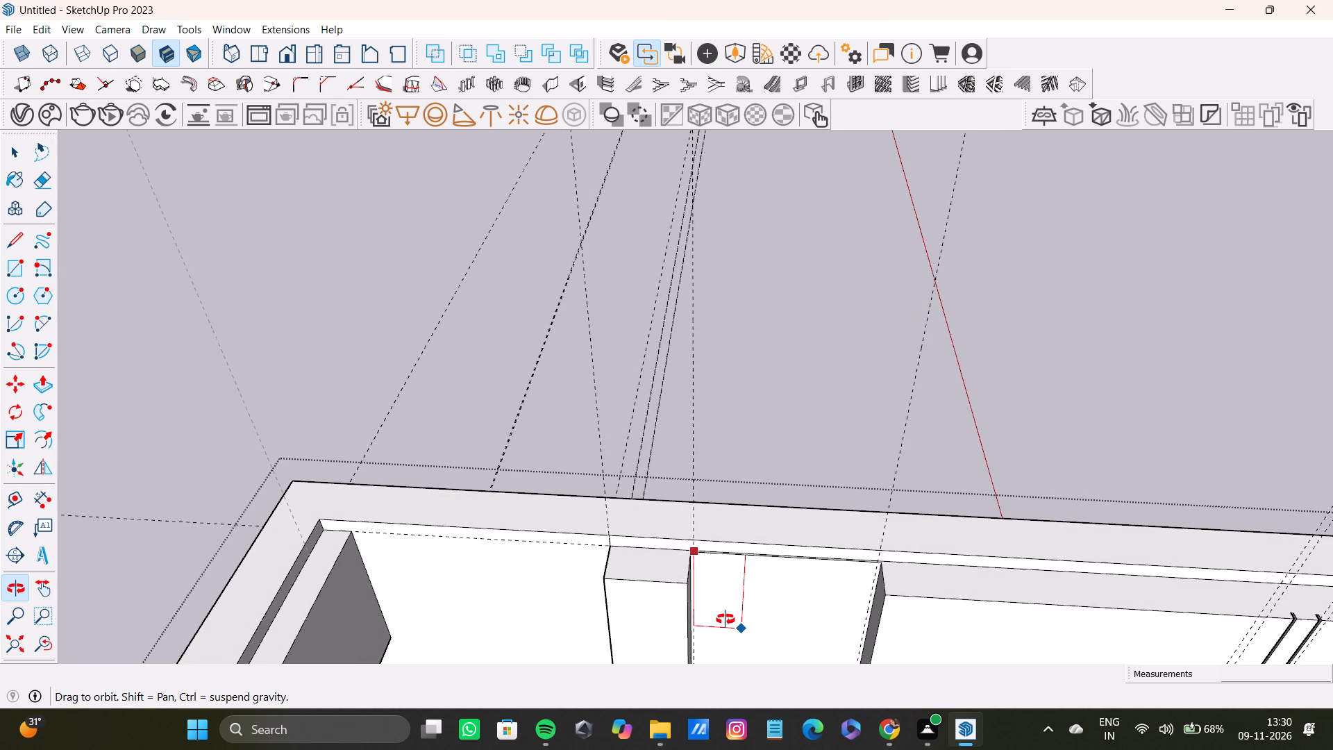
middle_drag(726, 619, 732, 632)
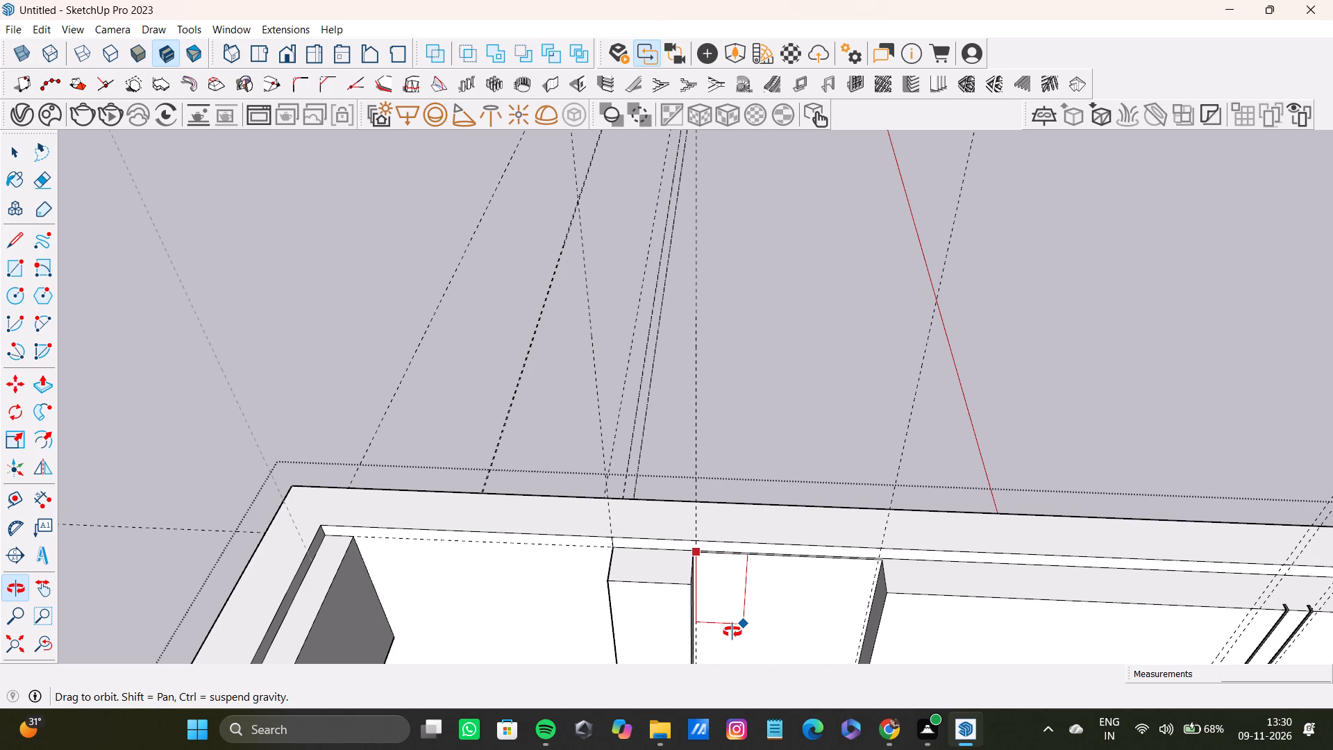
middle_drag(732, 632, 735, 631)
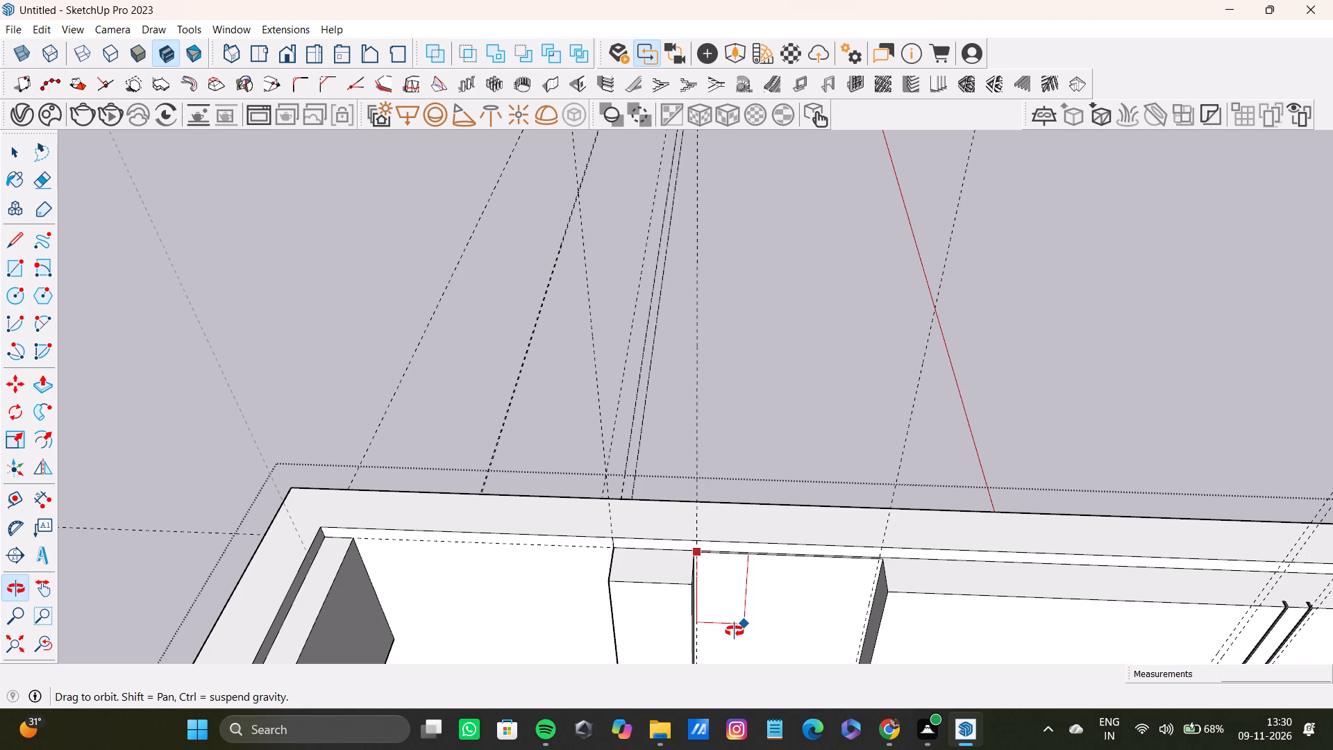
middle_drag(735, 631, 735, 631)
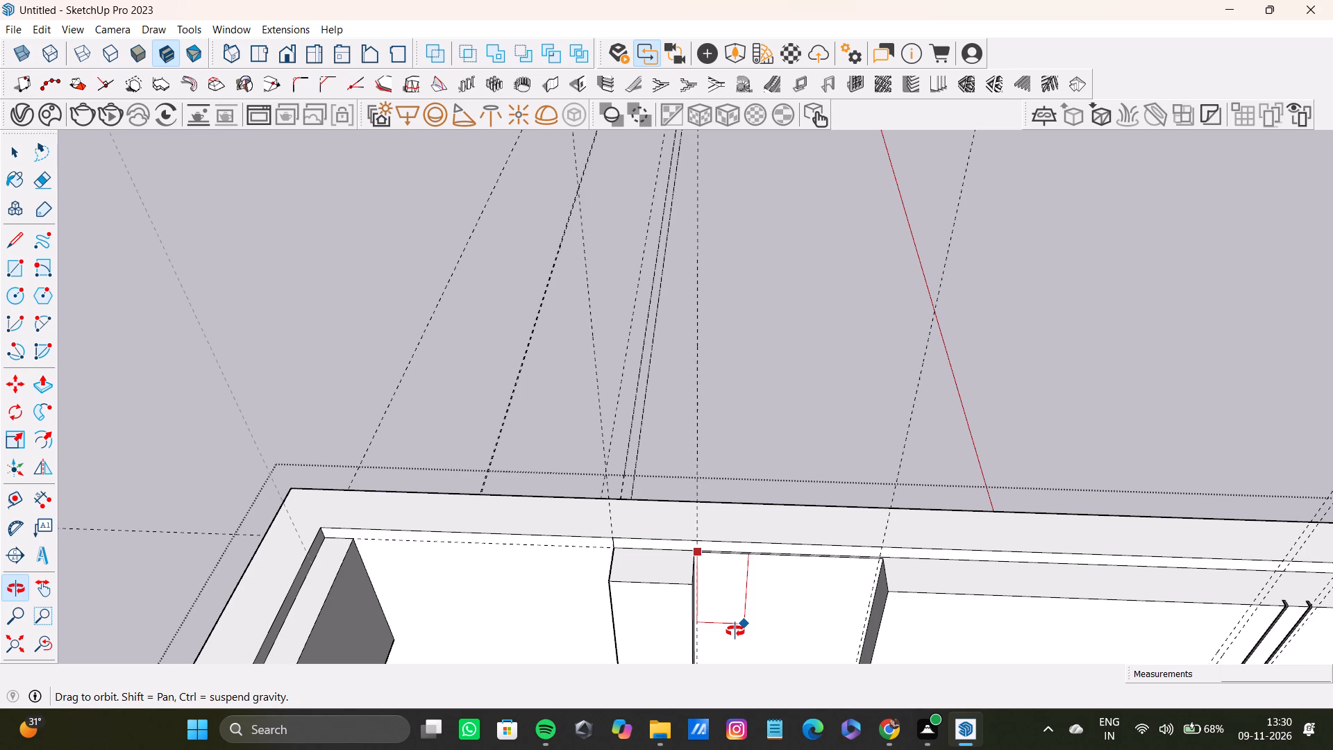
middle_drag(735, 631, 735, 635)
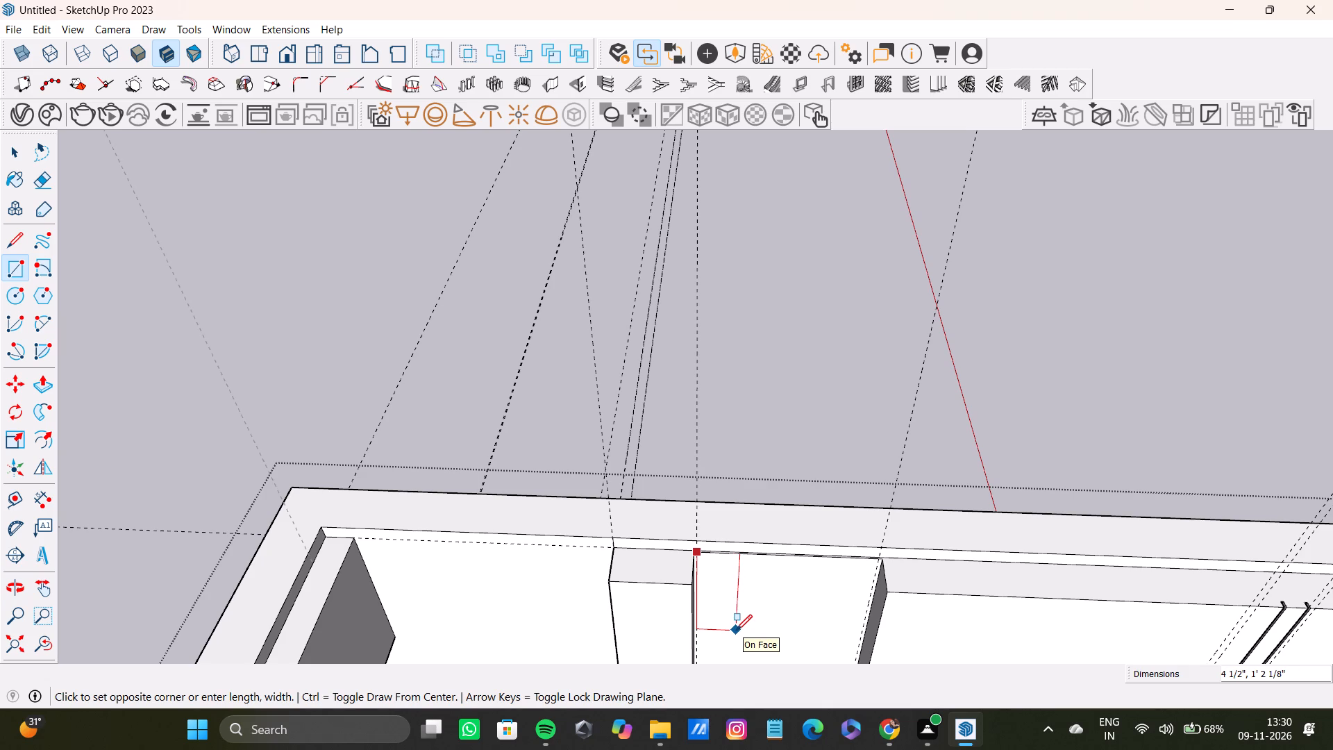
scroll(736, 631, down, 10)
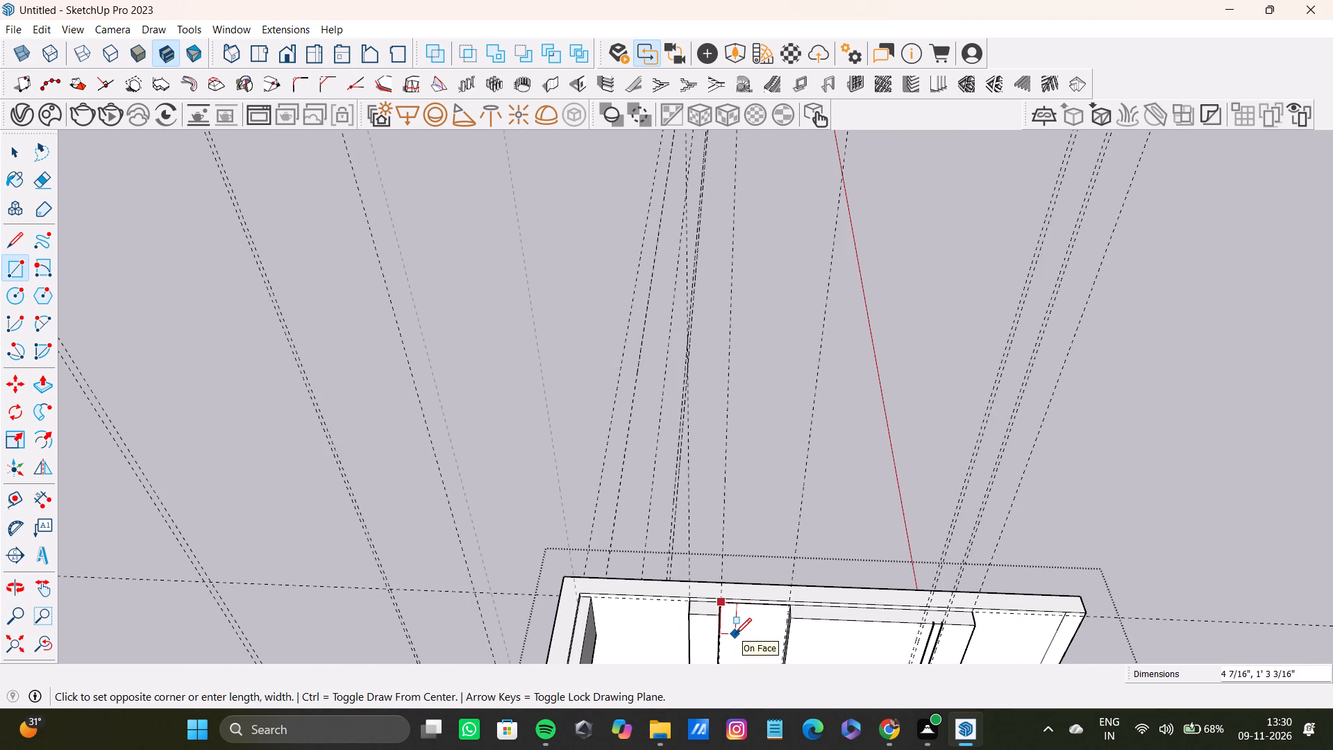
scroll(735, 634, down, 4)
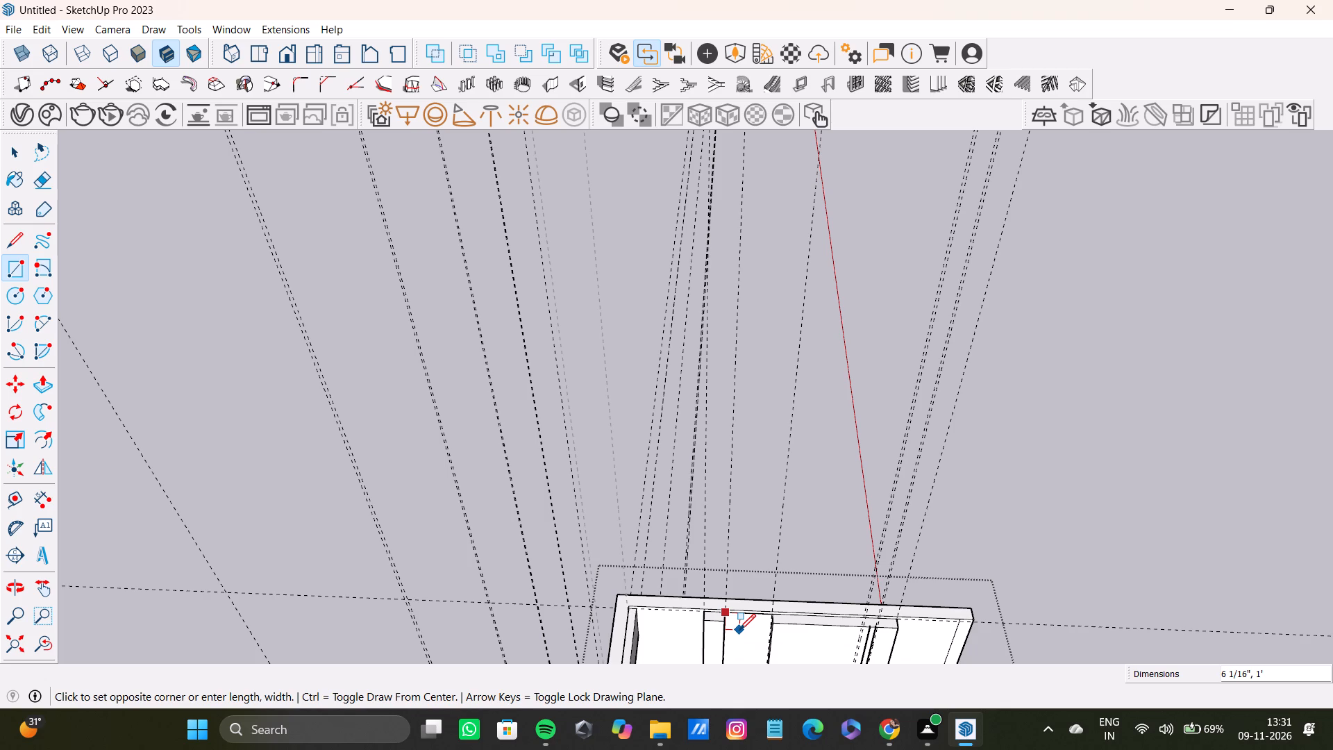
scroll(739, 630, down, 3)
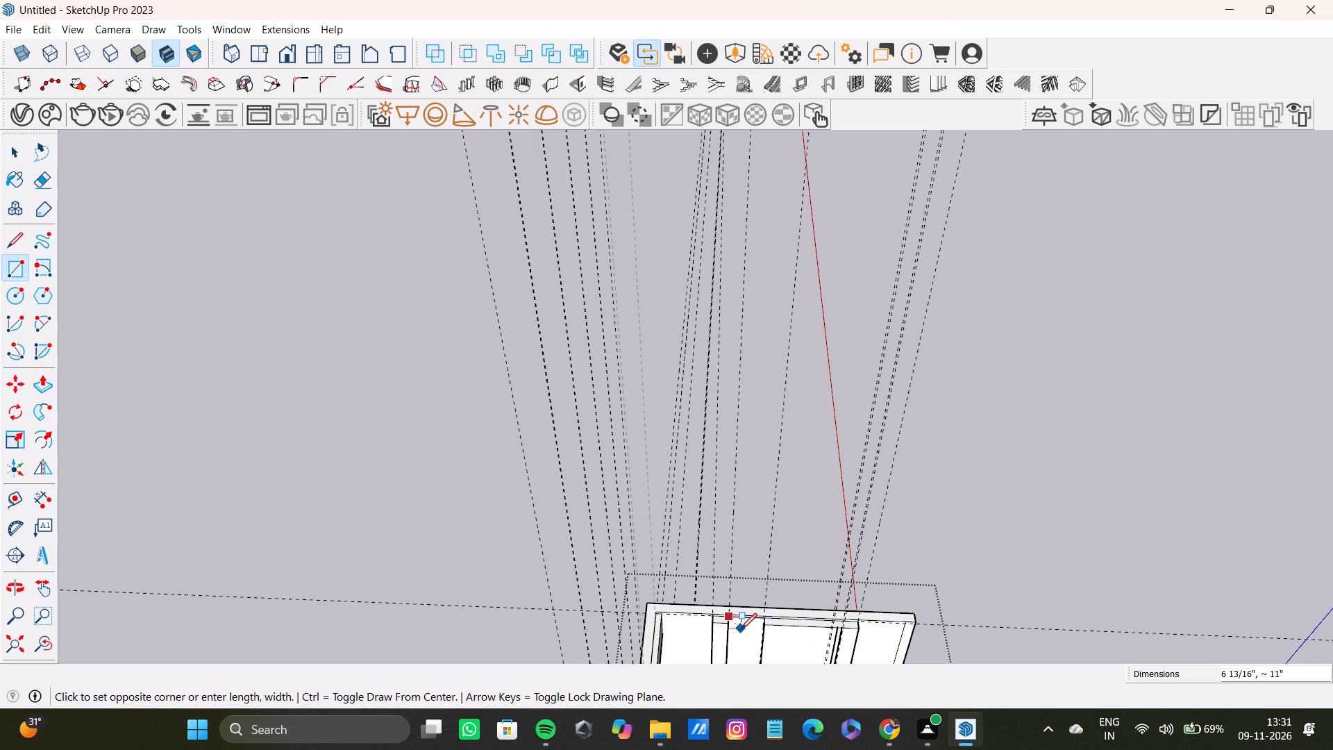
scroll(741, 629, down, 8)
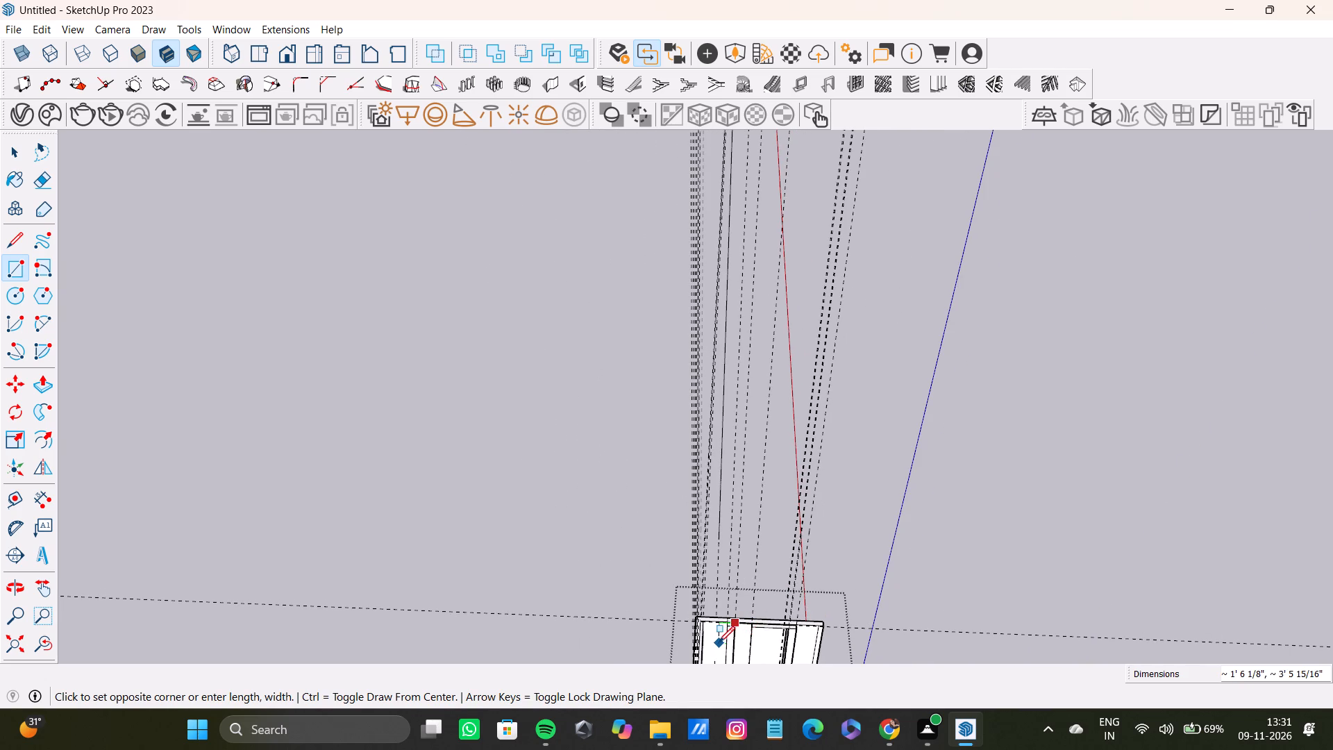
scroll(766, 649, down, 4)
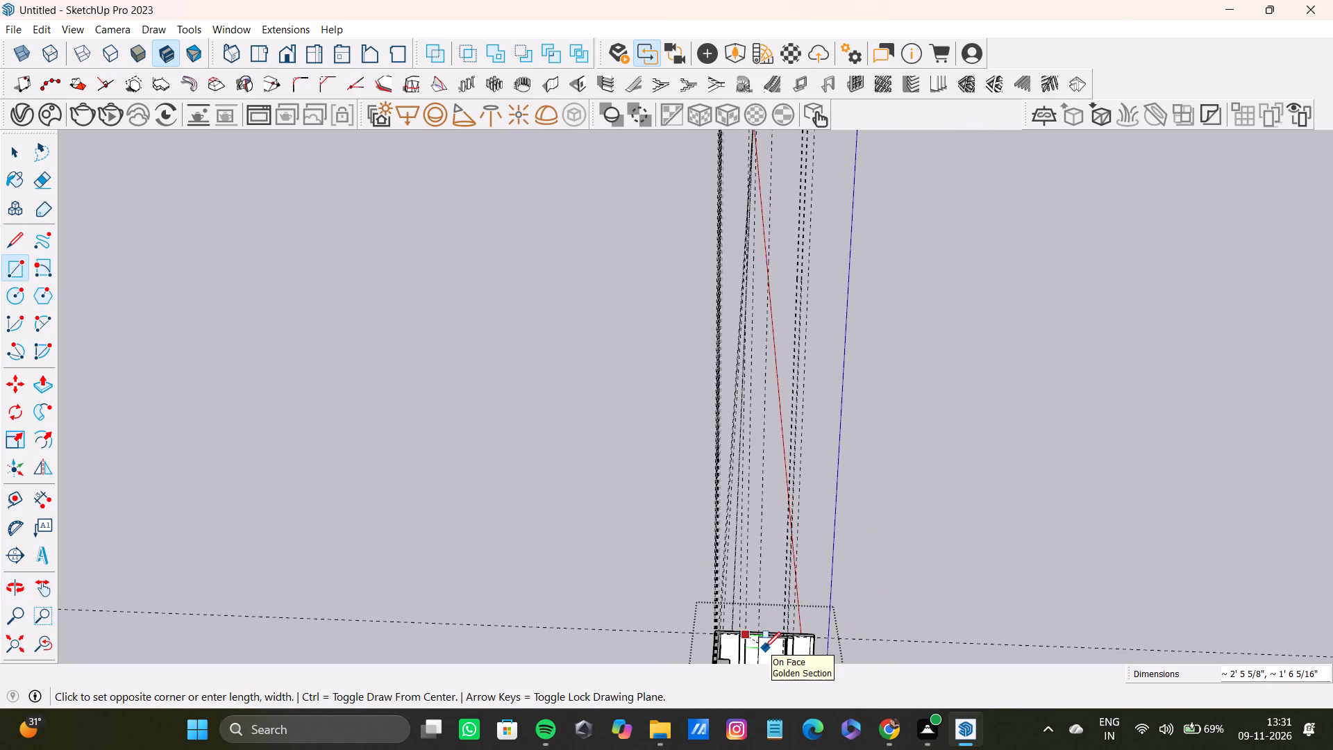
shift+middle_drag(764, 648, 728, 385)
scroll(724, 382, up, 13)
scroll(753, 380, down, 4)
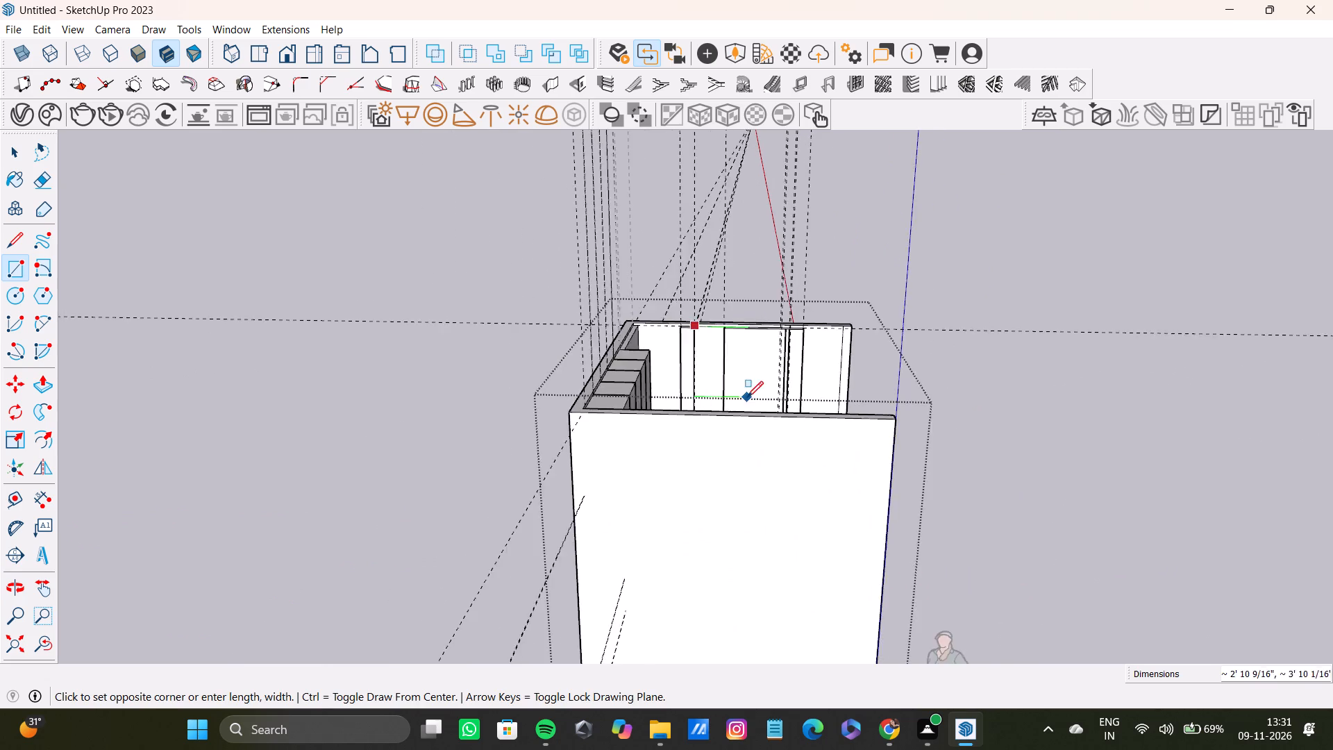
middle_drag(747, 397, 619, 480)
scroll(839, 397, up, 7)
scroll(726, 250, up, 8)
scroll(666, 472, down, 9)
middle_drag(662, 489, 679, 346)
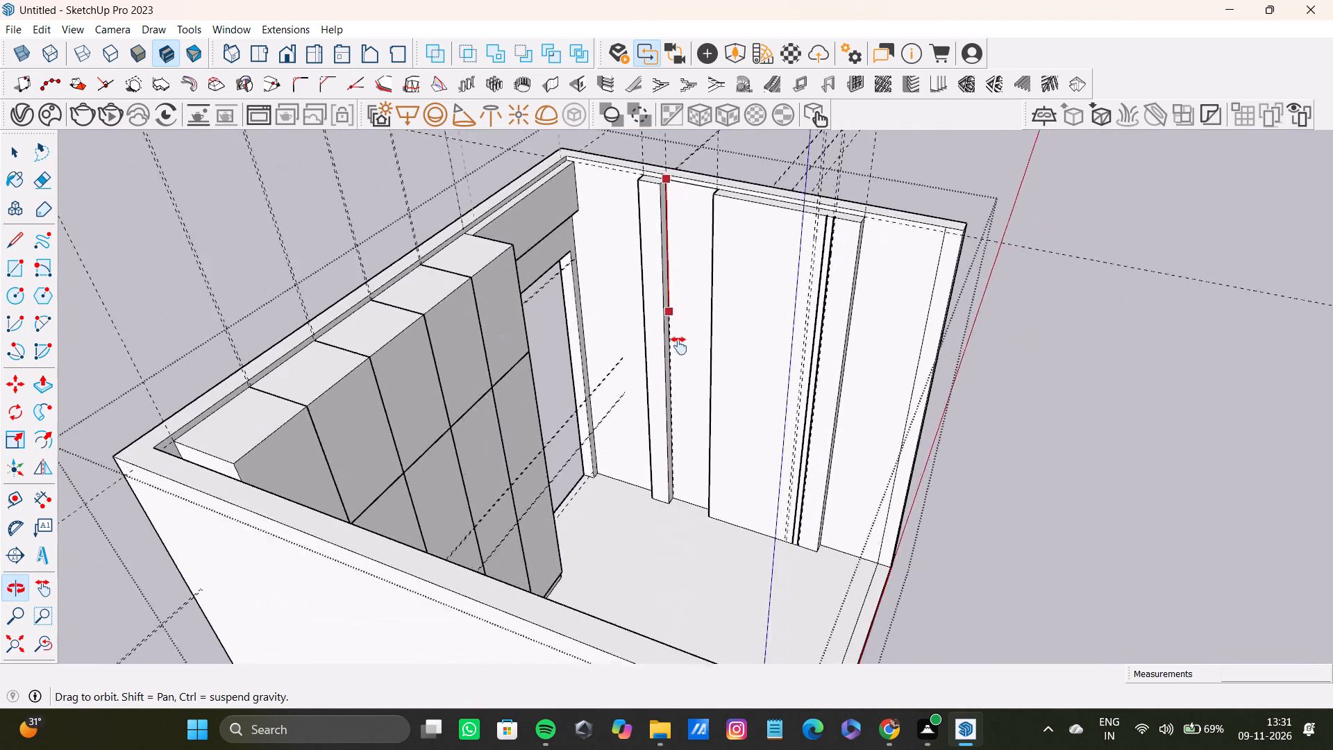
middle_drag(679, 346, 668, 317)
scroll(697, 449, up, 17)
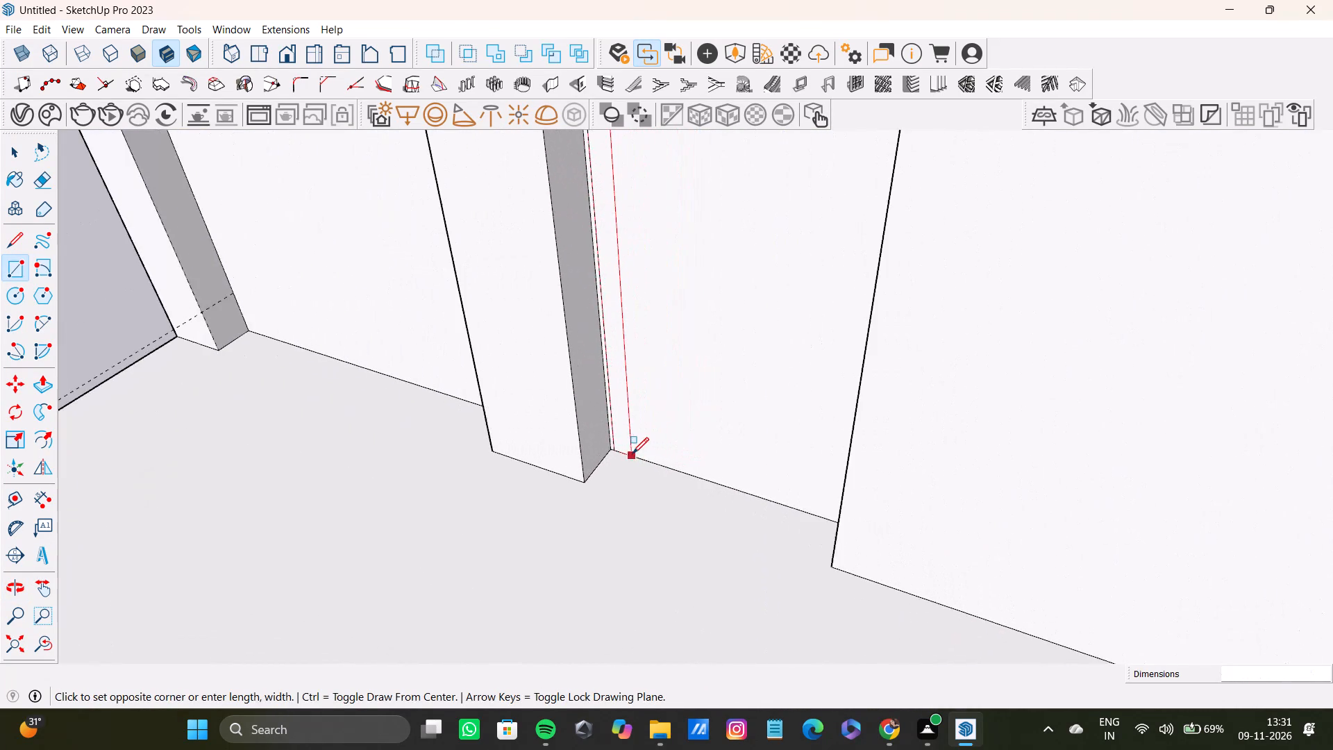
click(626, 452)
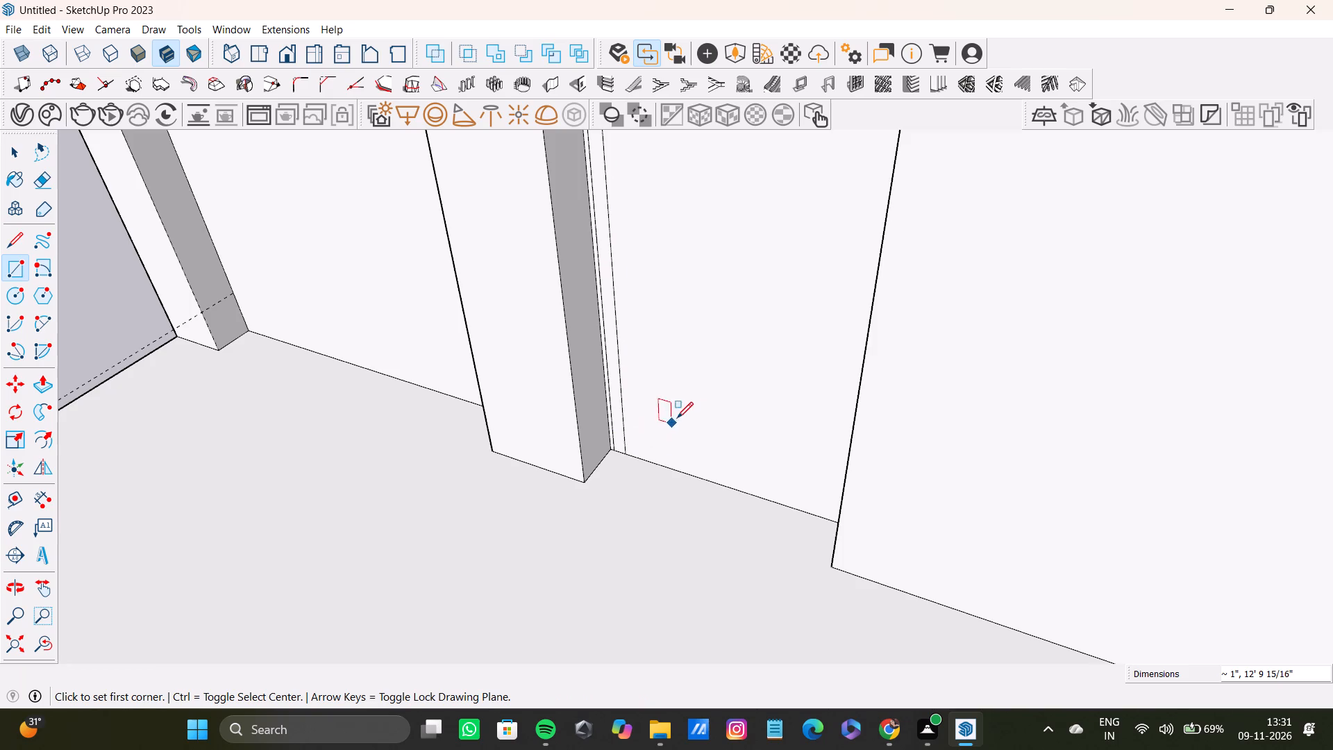
Examine the rectangle's lower end and the surrounding side-wall panels near the floor from several angles.
scroll(715, 353, down, 8)
middle_drag(708, 317, 807, 441)
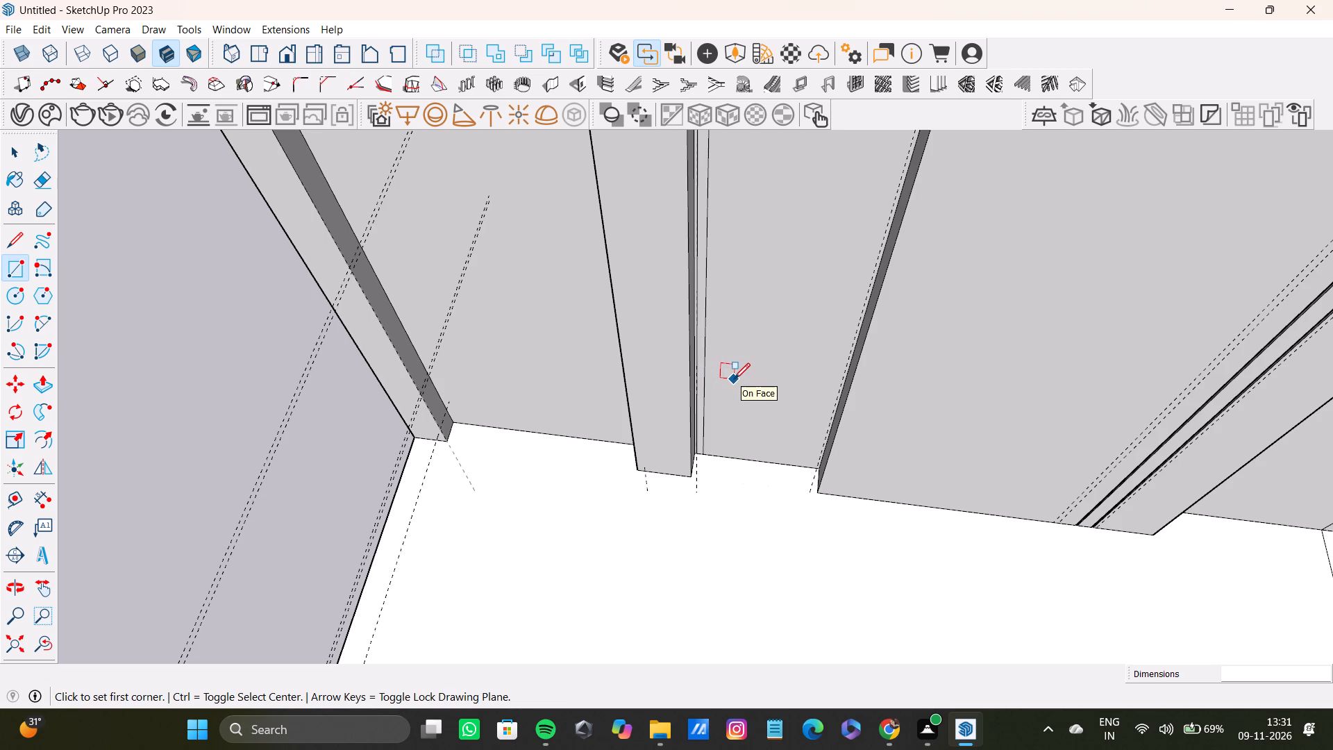
scroll(739, 378, down, 5)
middle_drag(737, 380, 755, 361)
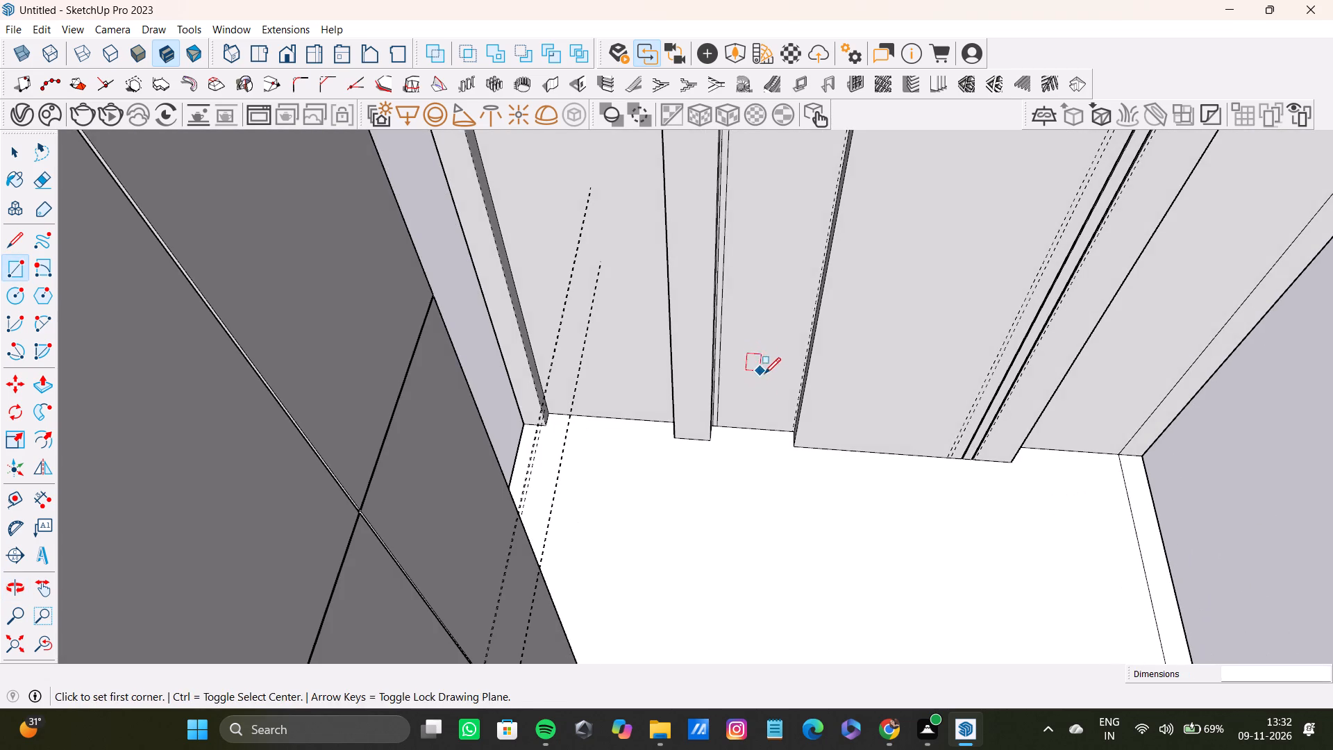
middle_drag(787, 396, 775, 337)
middle_drag(787, 367, 847, 328)
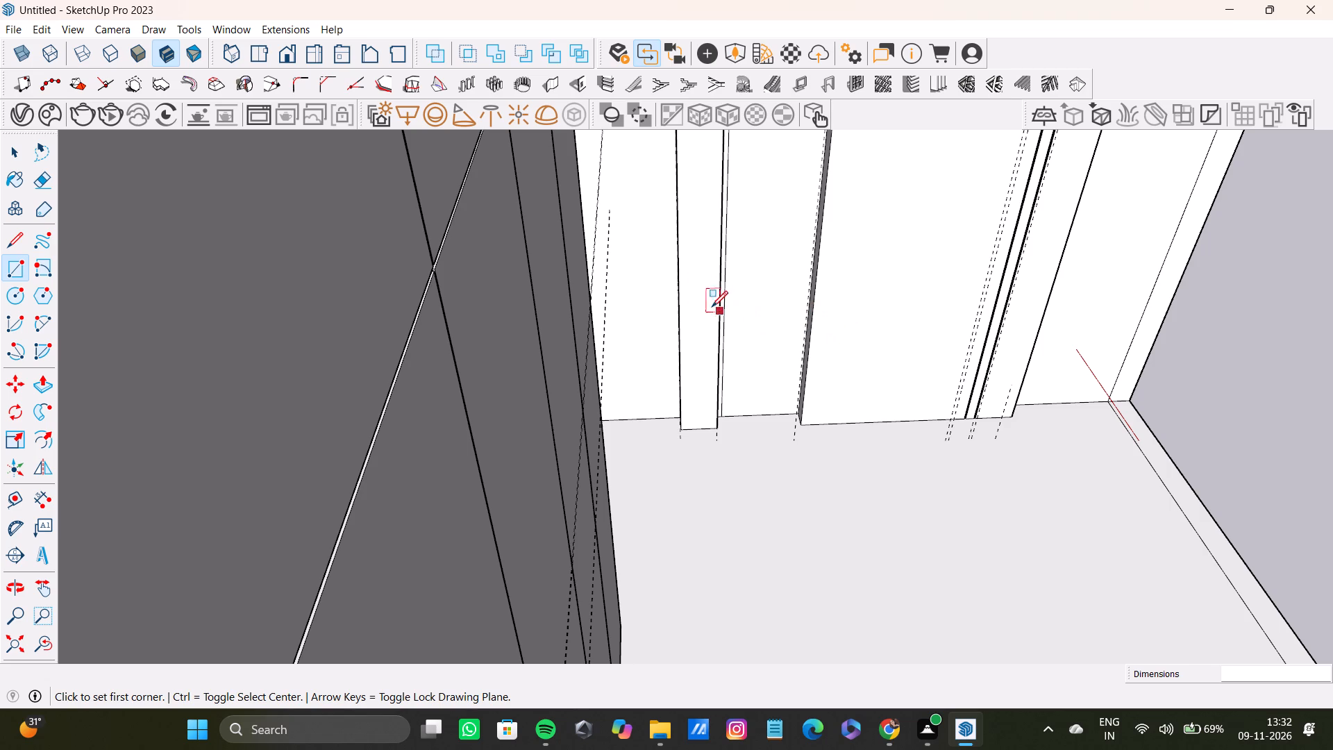
scroll(721, 341, down, 7)
middle_drag(791, 356, 726, 360)
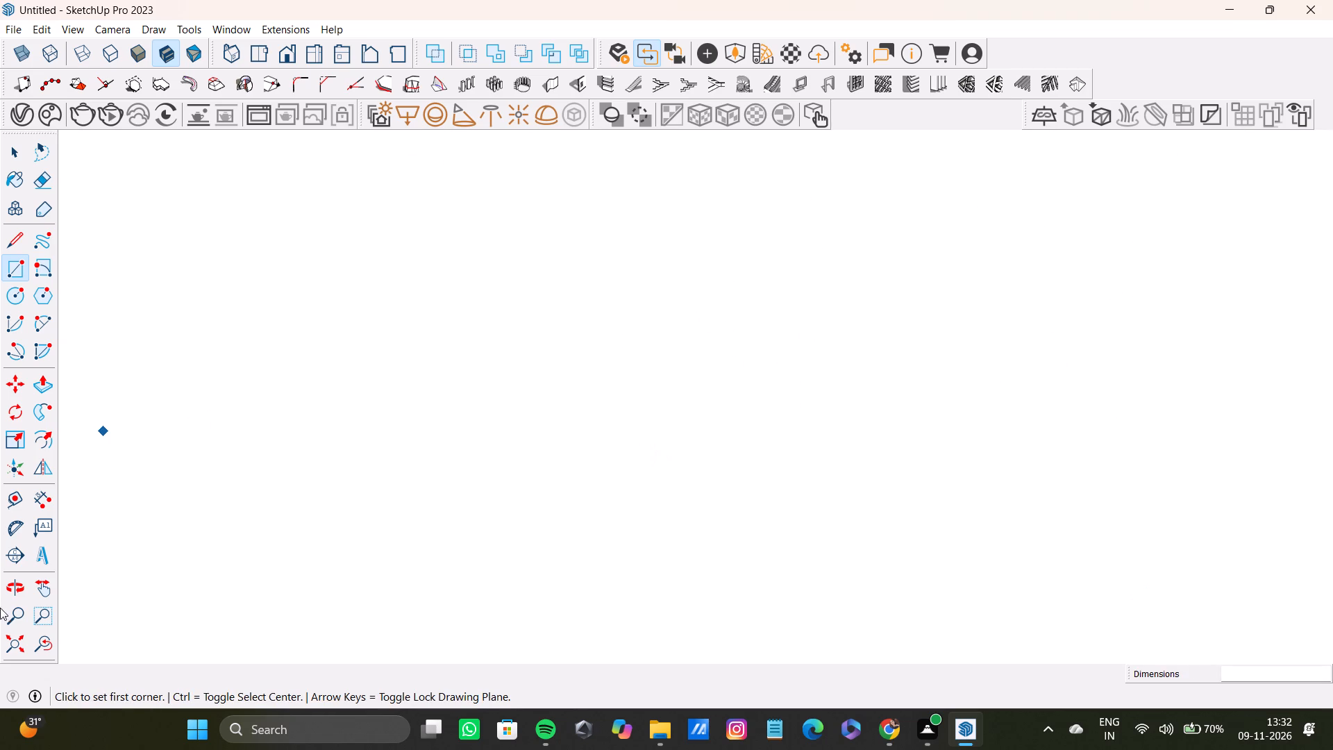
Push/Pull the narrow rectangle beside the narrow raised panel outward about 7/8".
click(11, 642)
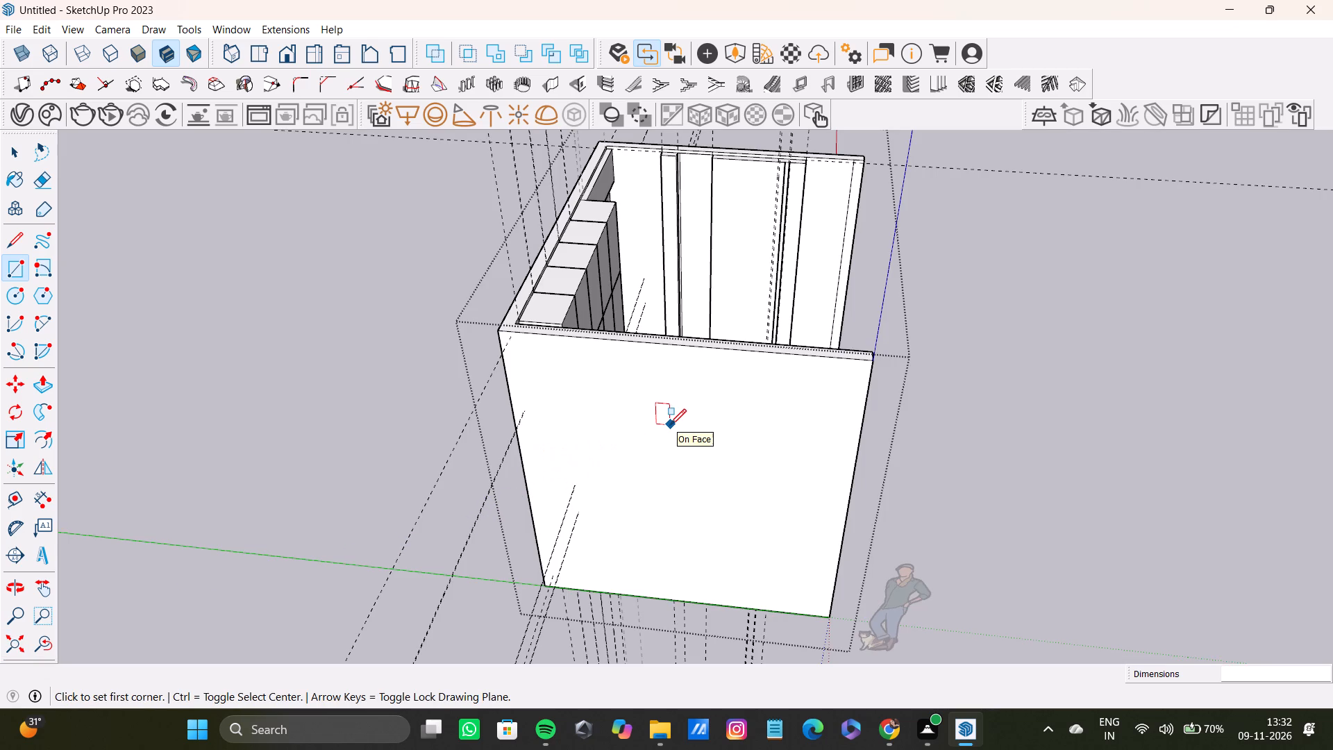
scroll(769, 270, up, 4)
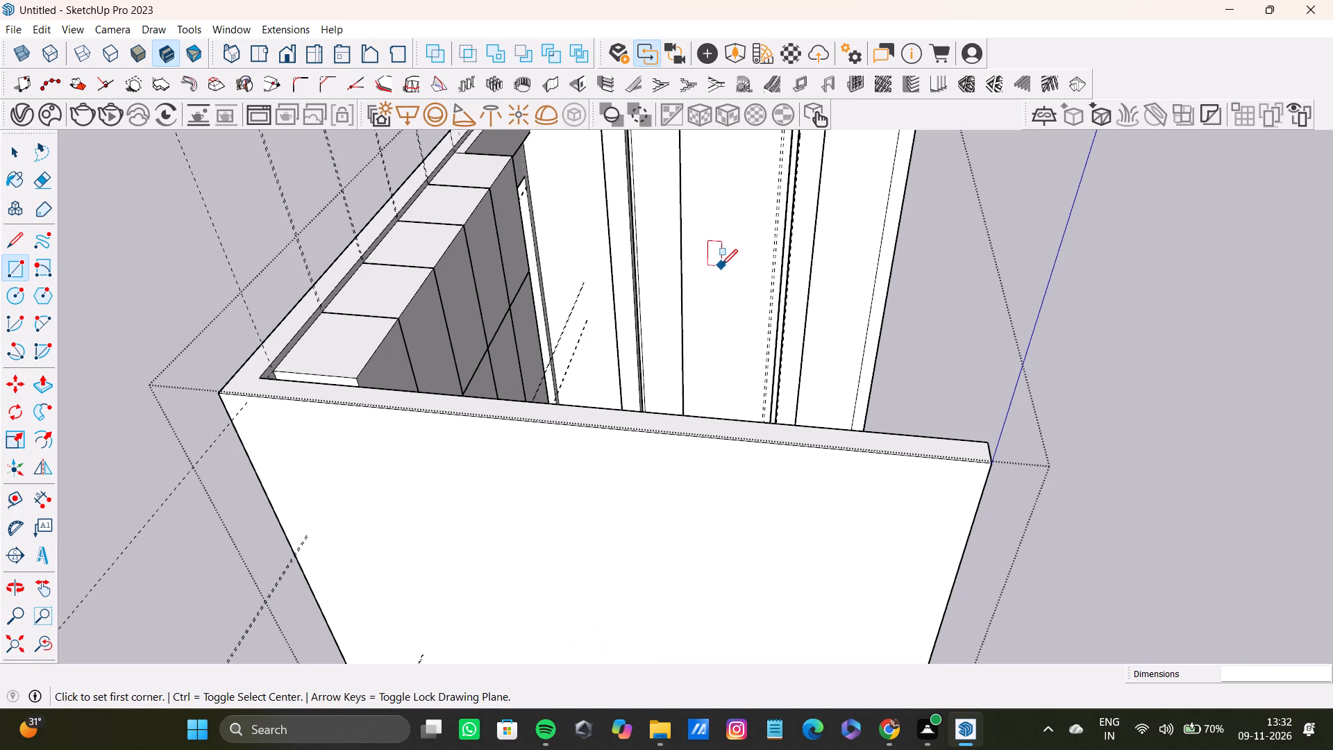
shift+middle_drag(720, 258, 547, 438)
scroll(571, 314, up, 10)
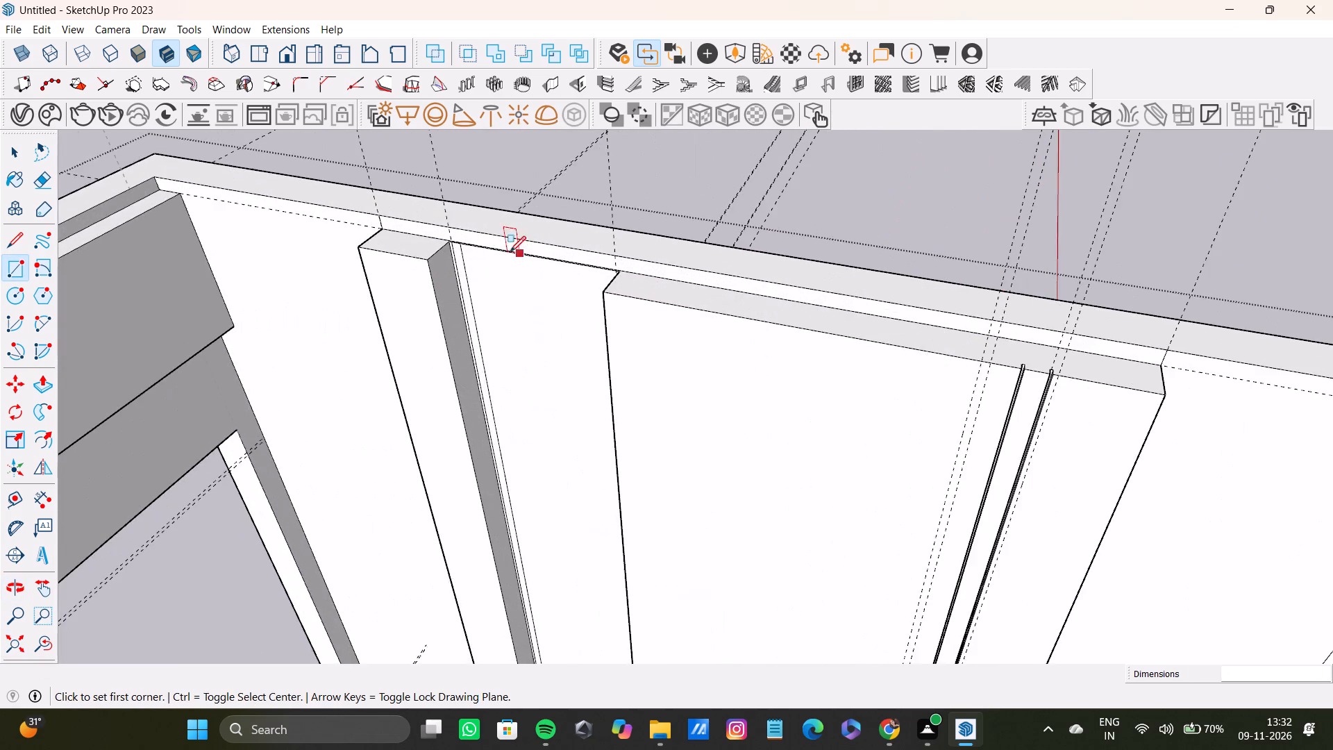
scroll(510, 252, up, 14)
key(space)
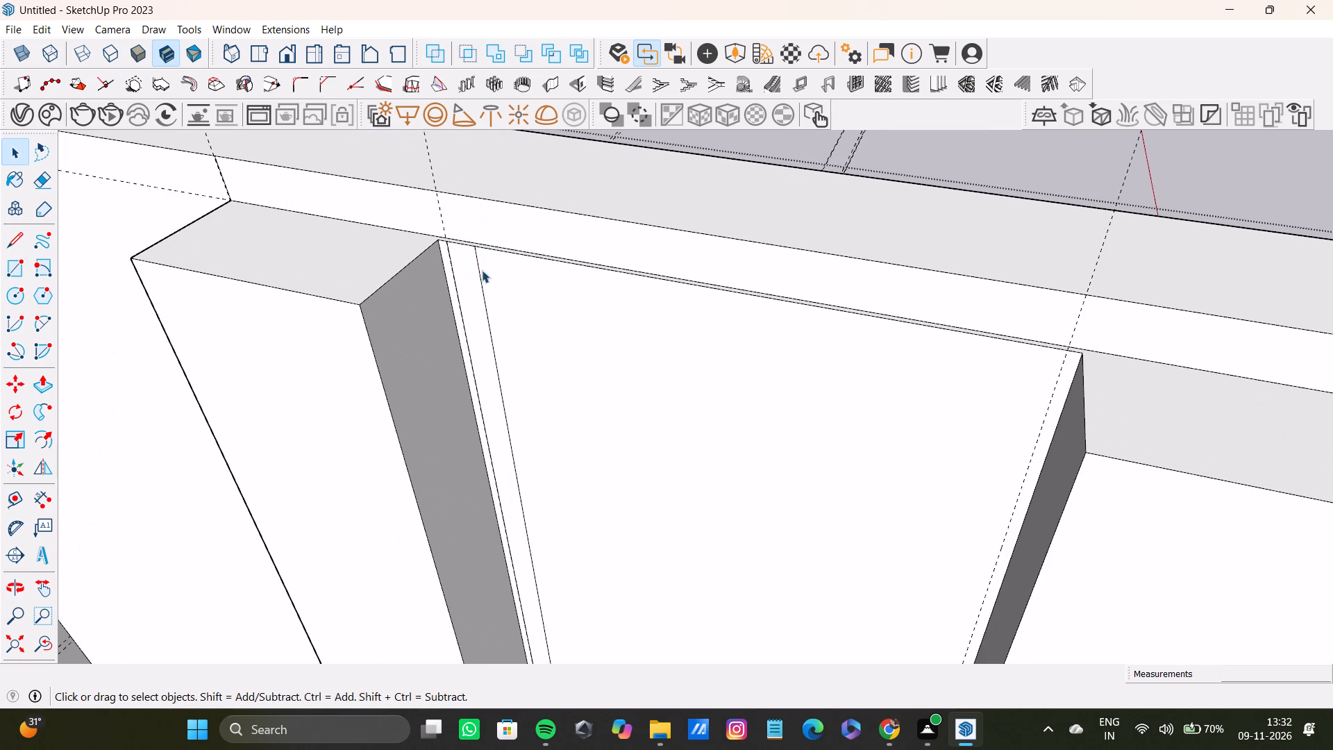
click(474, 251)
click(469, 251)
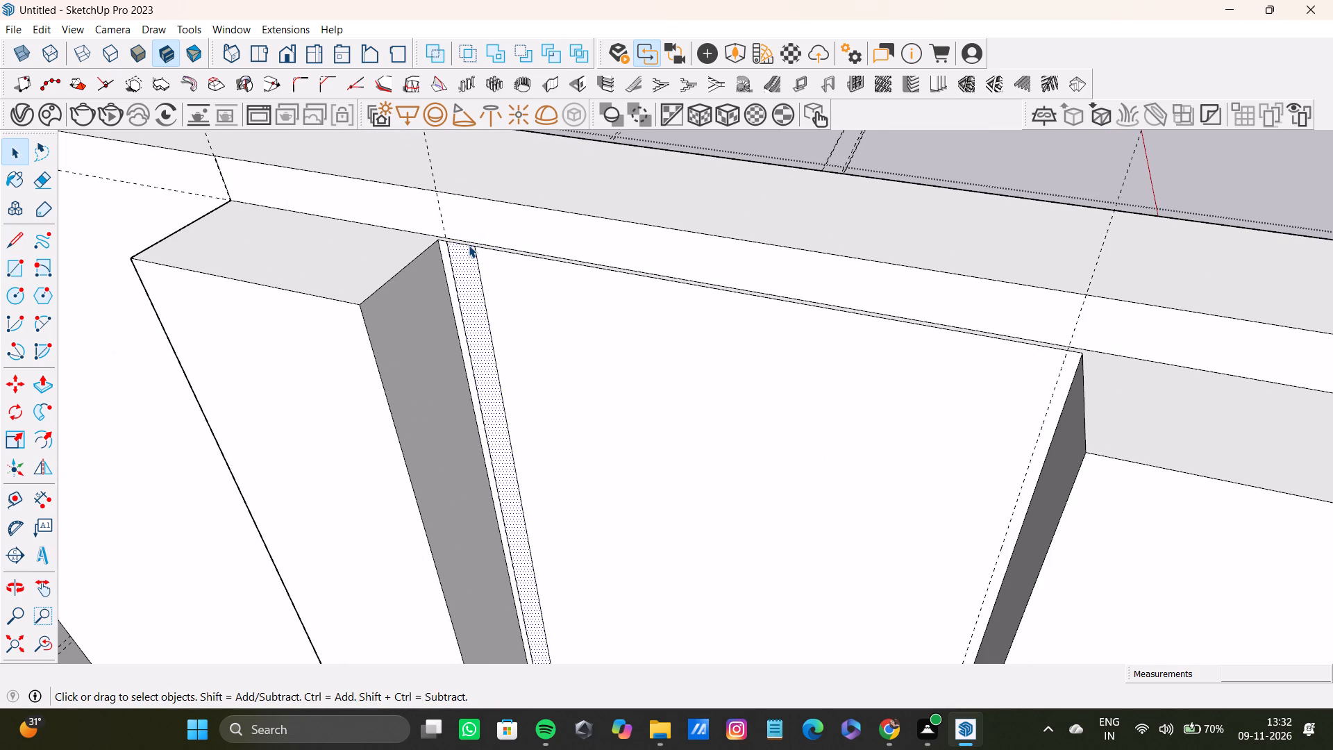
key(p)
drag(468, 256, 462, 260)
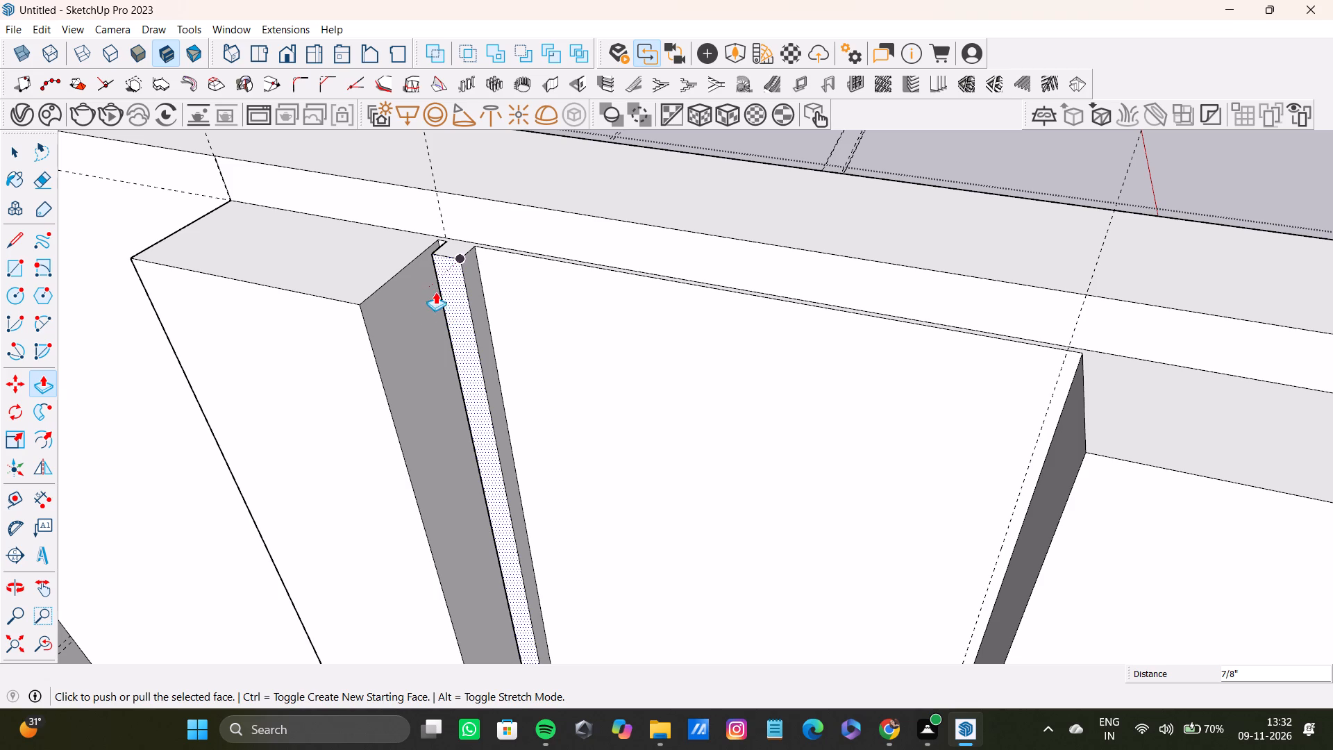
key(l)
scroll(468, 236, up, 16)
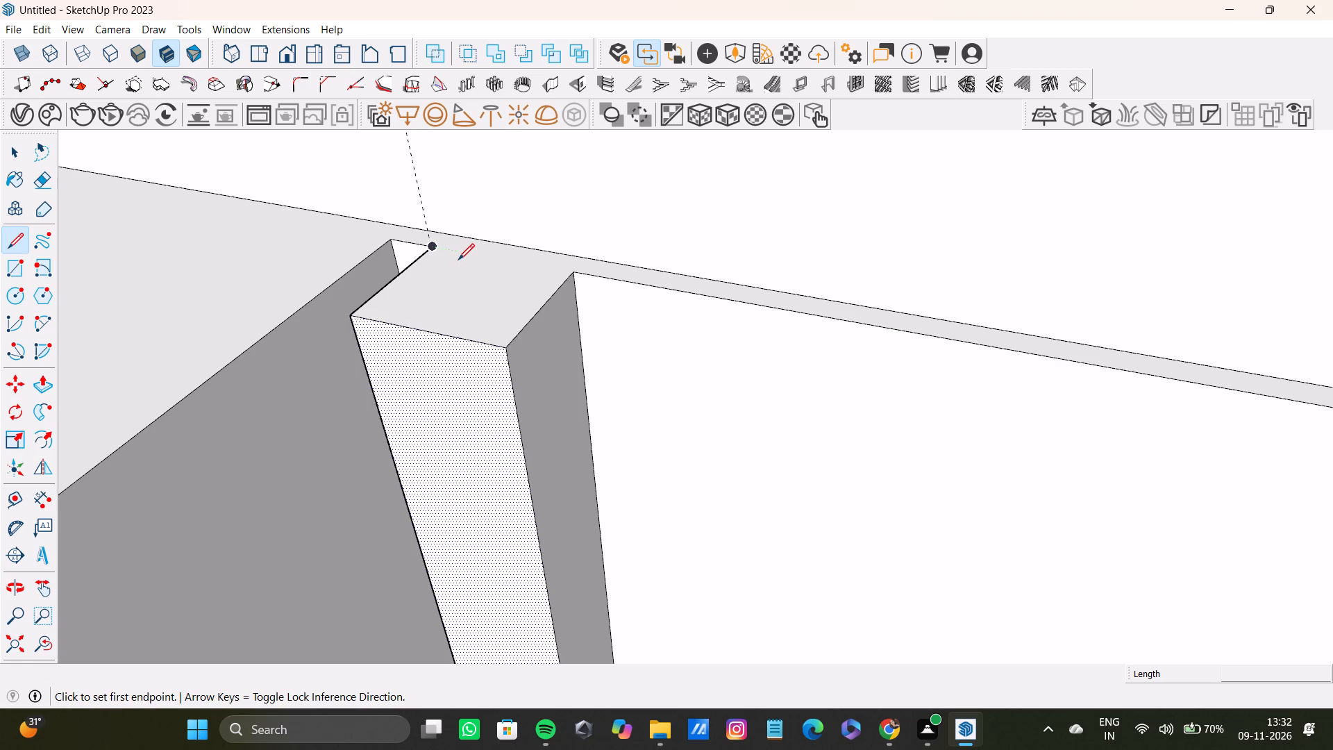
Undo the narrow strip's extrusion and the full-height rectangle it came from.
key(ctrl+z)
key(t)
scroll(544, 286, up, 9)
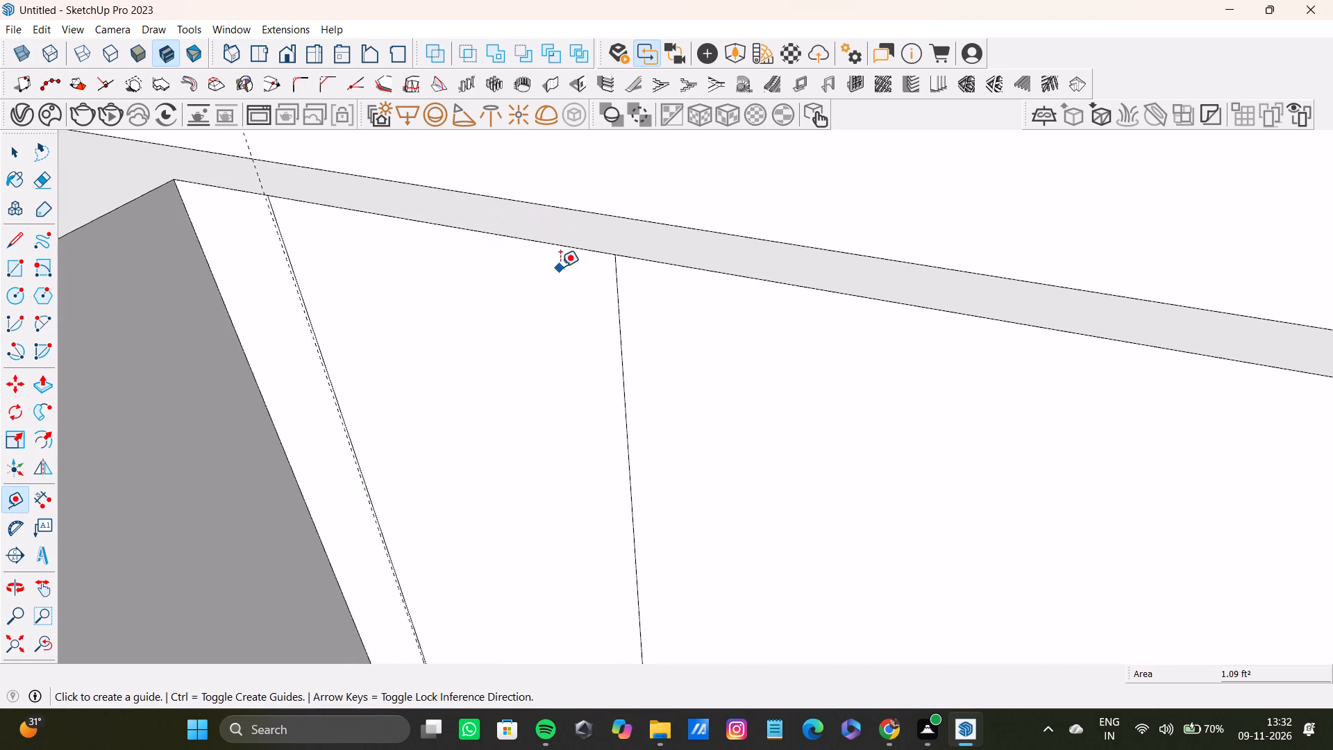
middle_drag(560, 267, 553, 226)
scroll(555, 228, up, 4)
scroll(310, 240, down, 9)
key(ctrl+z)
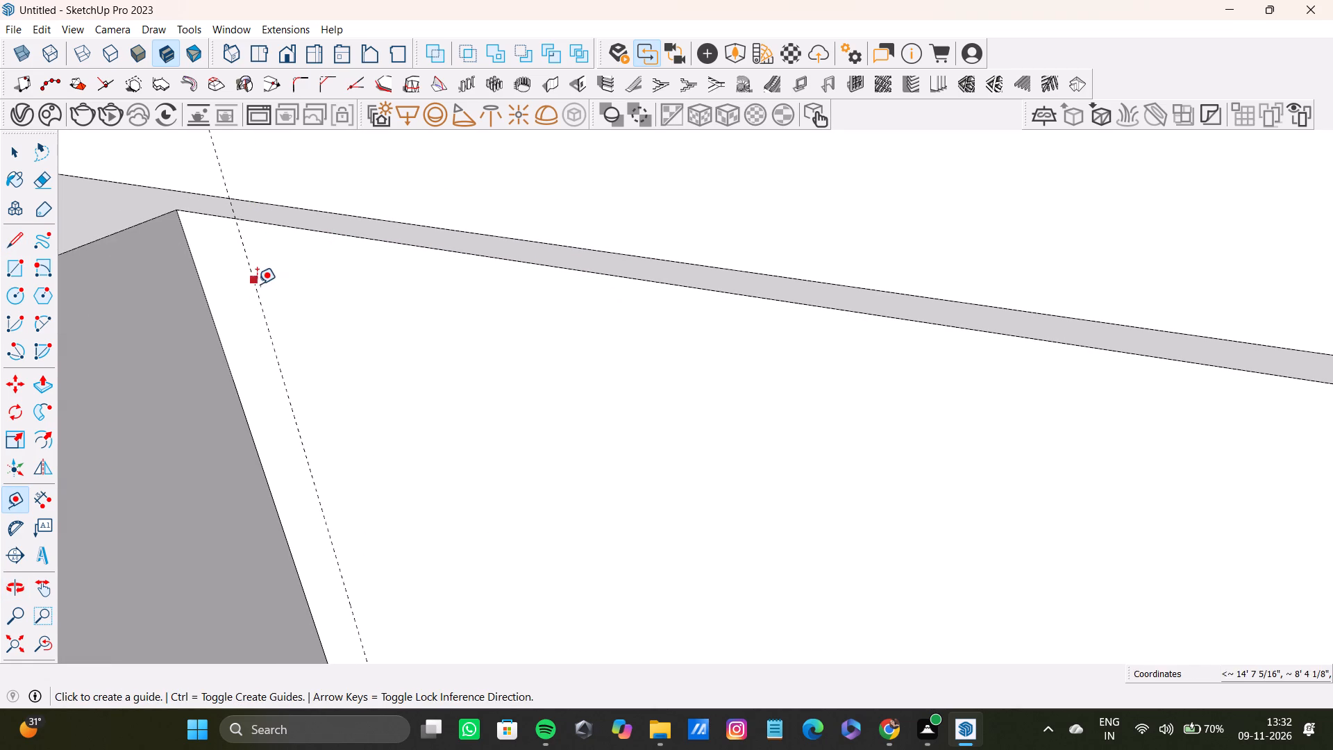
Place a horizontal guide about 1/8" below the top edge of the recessed strip beside the narrow raised panel.
click(328, 233)
scroll(381, 341, down, 5)
middle_drag(495, 329, 464, 356)
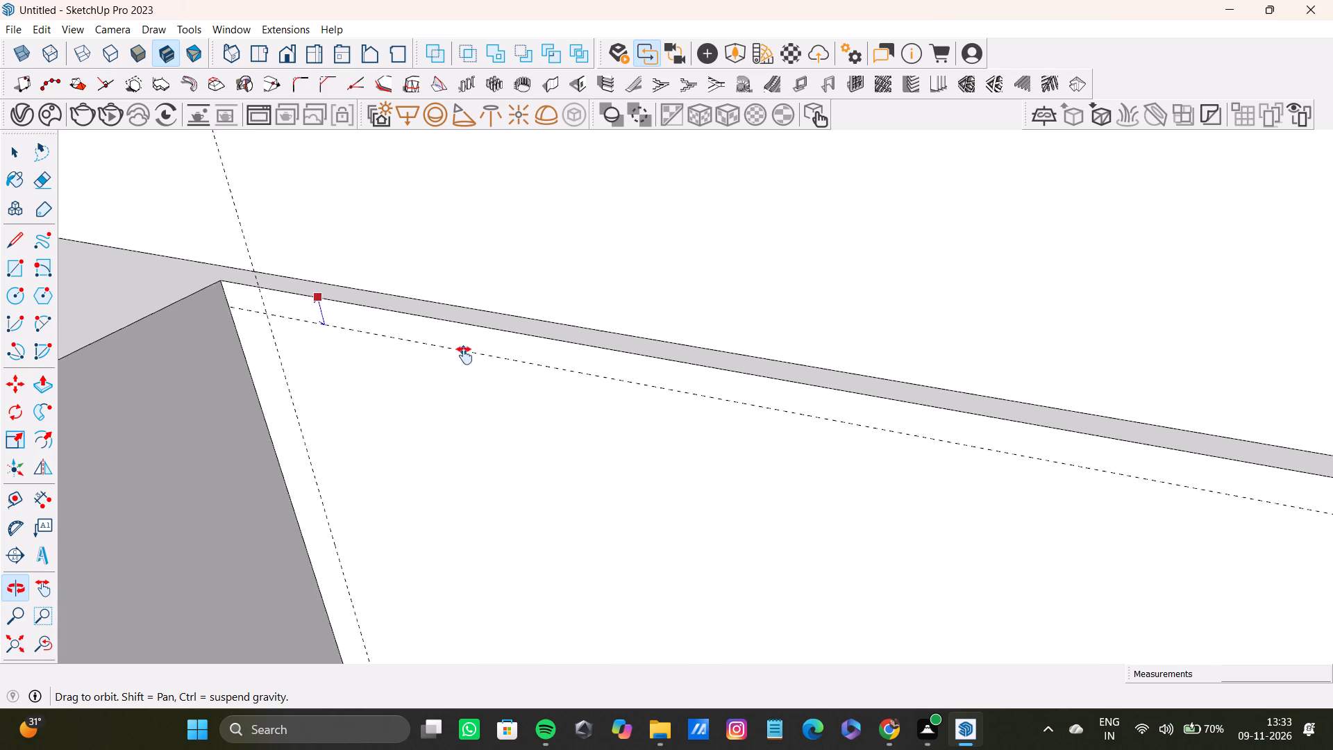
middle_drag(464, 356, 439, 346)
scroll(437, 341, up, 3)
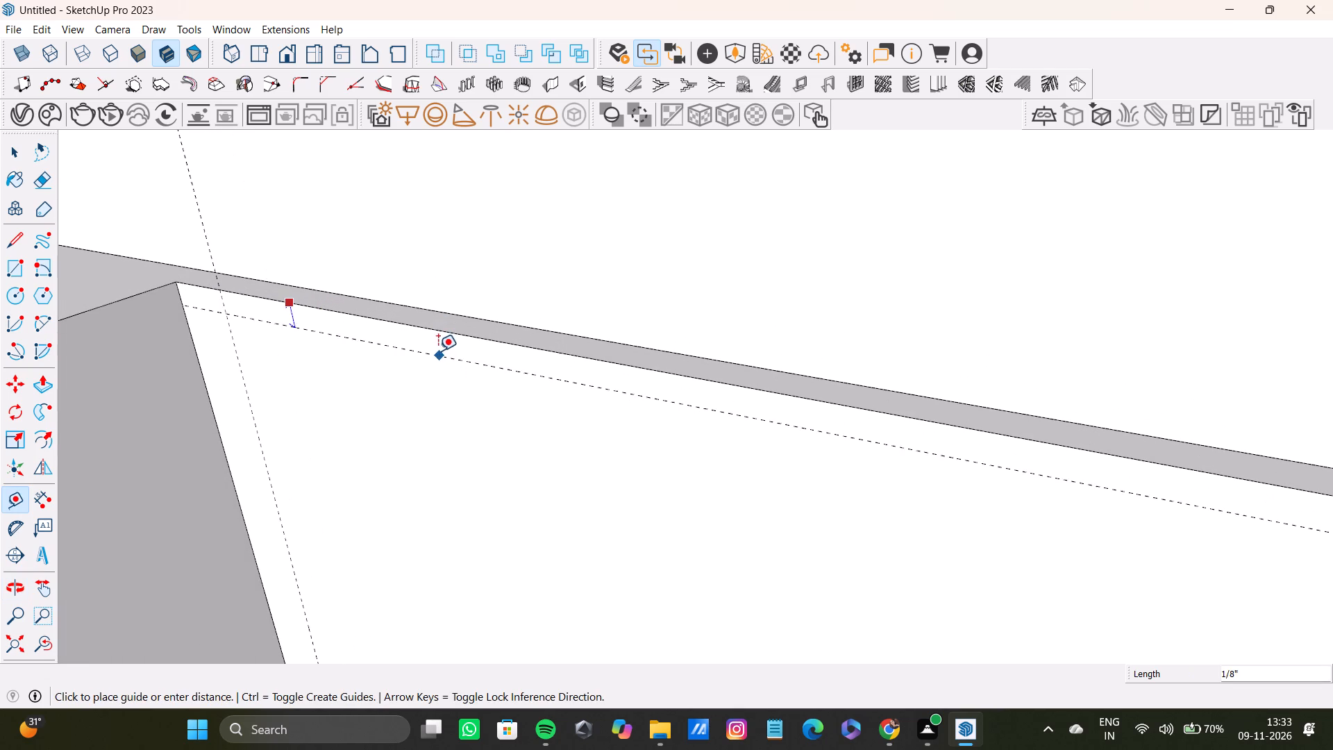
click(452, 349)
Place a second vertical guide 1/2" into the recessed strip from the existing guide beside the narrow raised panel.
scroll(431, 360, down, 9)
shift+middle_drag(429, 364, 423, 308)
shift+scroll(429, 364, up, 1)
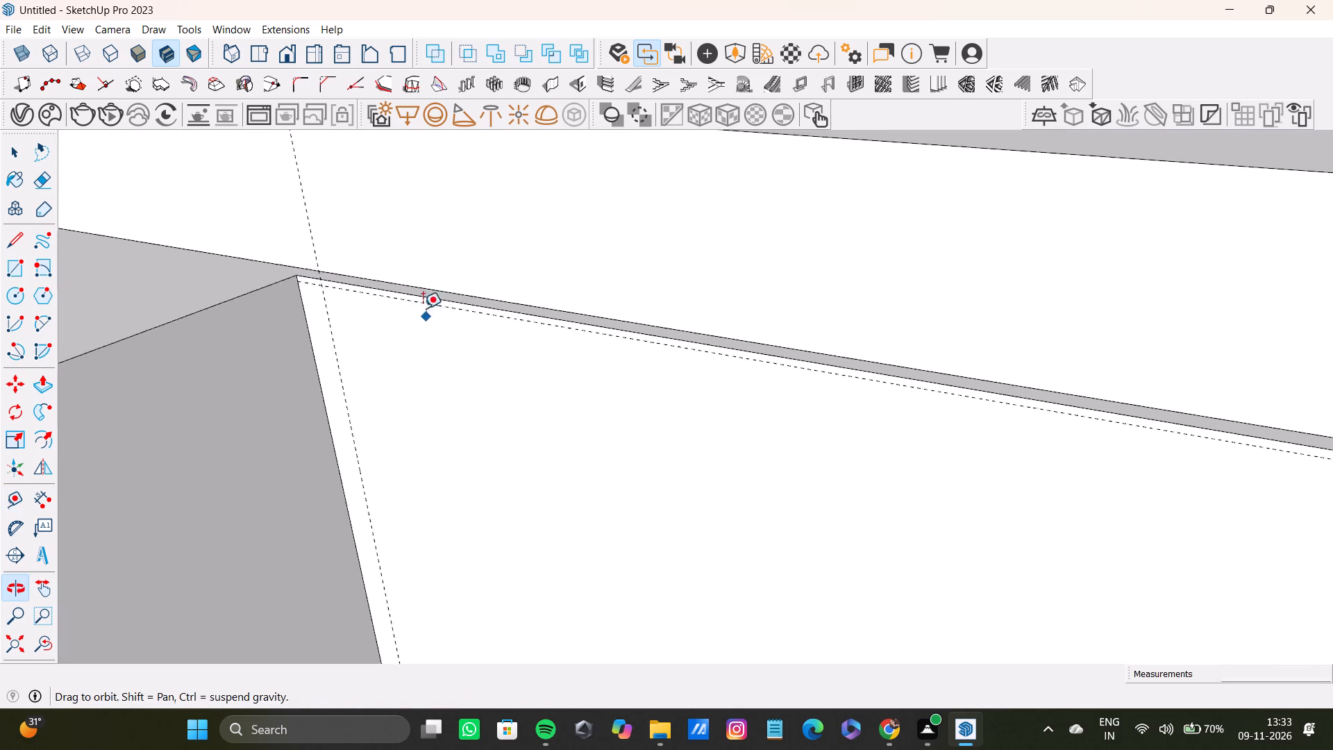
shift+middle_drag(423, 308, 425, 311)
scroll(326, 308, up, 7)
click(317, 294)
scroll(420, 319, down, 7)
shift+middle_drag(414, 311, 392, 224)
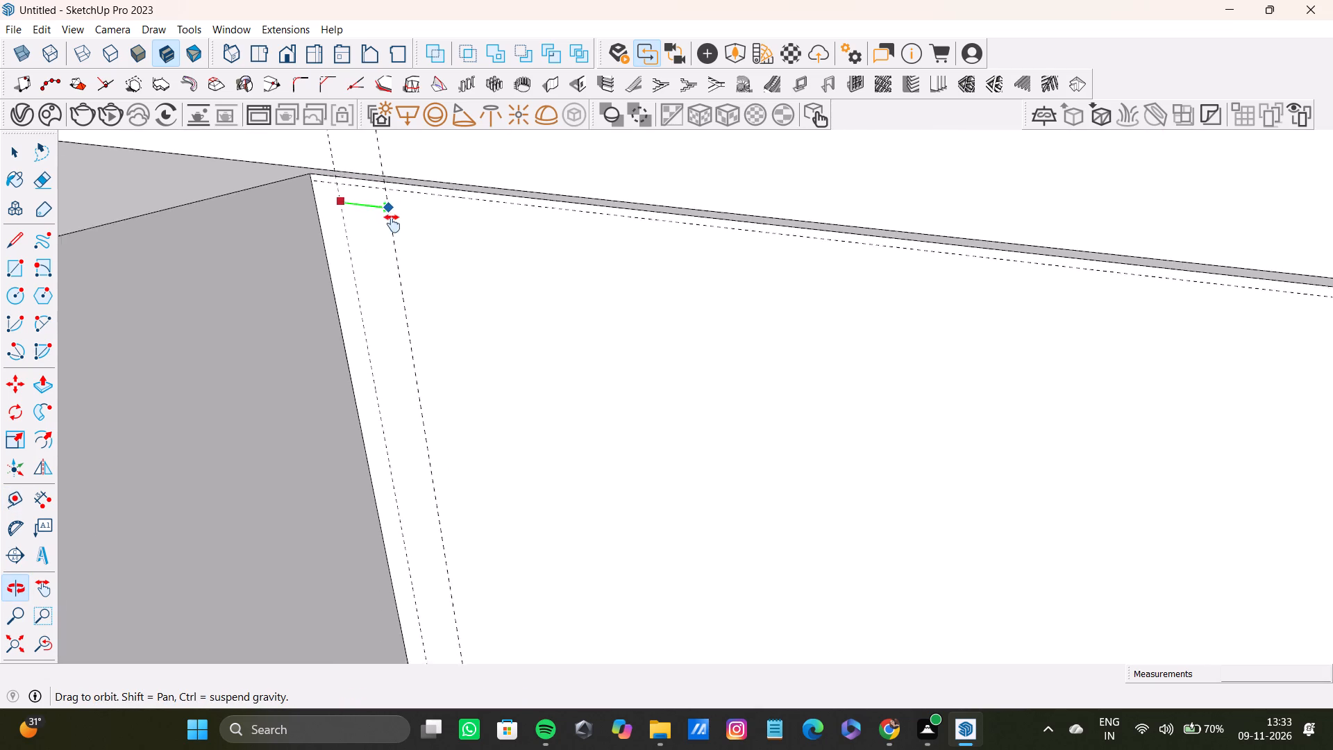
shift+middle_drag(392, 224, 389, 310)
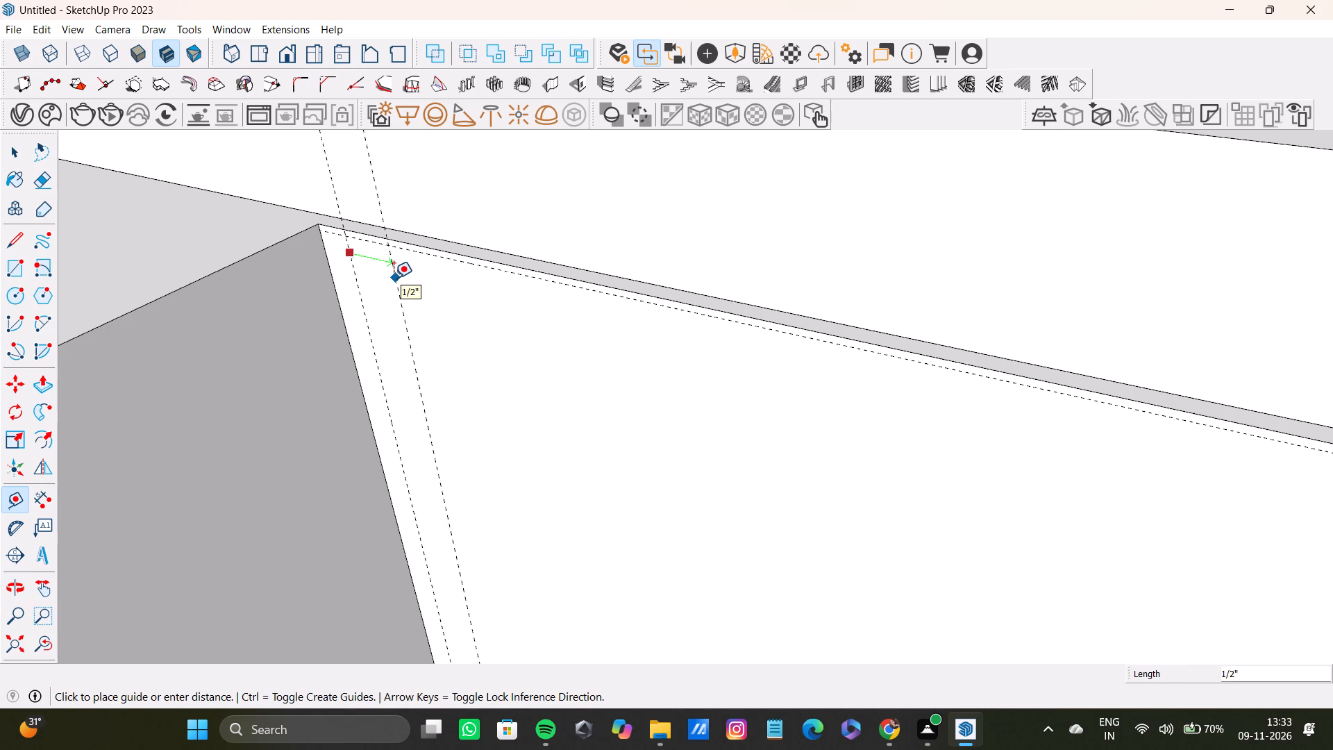
click(389, 278)
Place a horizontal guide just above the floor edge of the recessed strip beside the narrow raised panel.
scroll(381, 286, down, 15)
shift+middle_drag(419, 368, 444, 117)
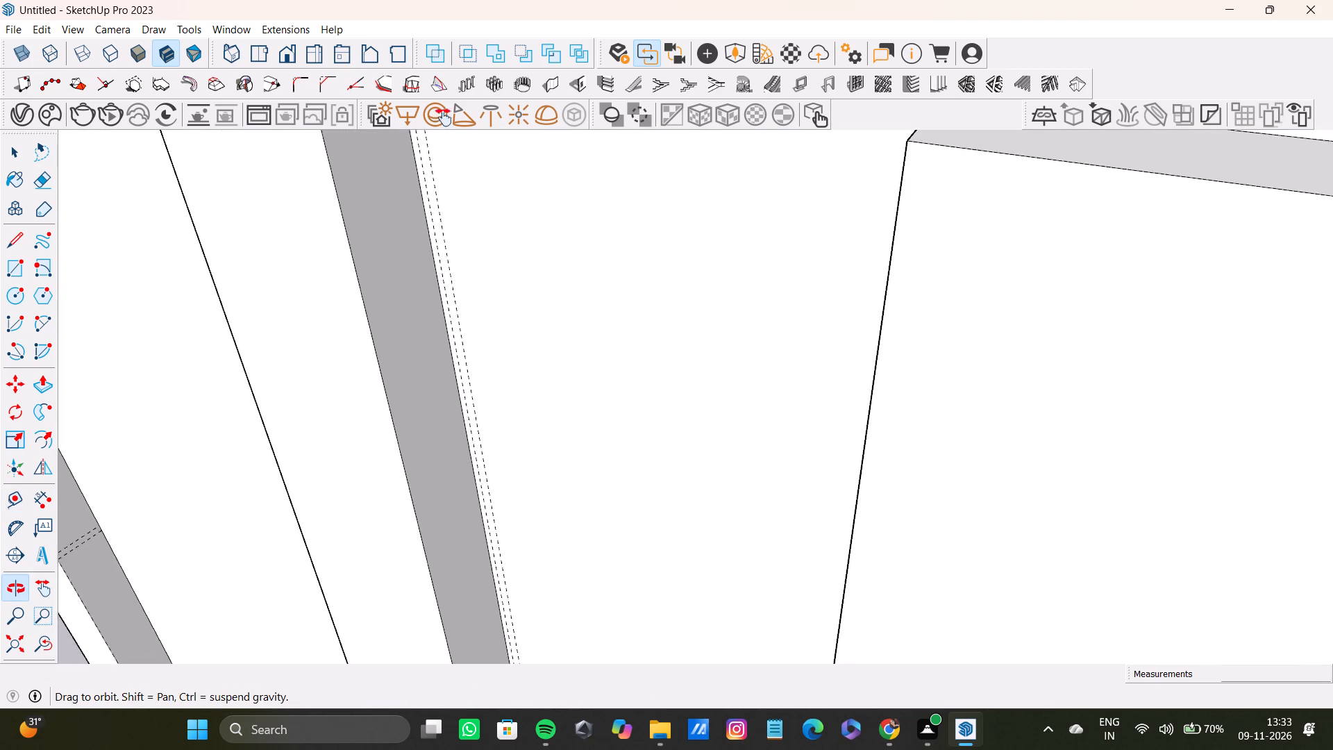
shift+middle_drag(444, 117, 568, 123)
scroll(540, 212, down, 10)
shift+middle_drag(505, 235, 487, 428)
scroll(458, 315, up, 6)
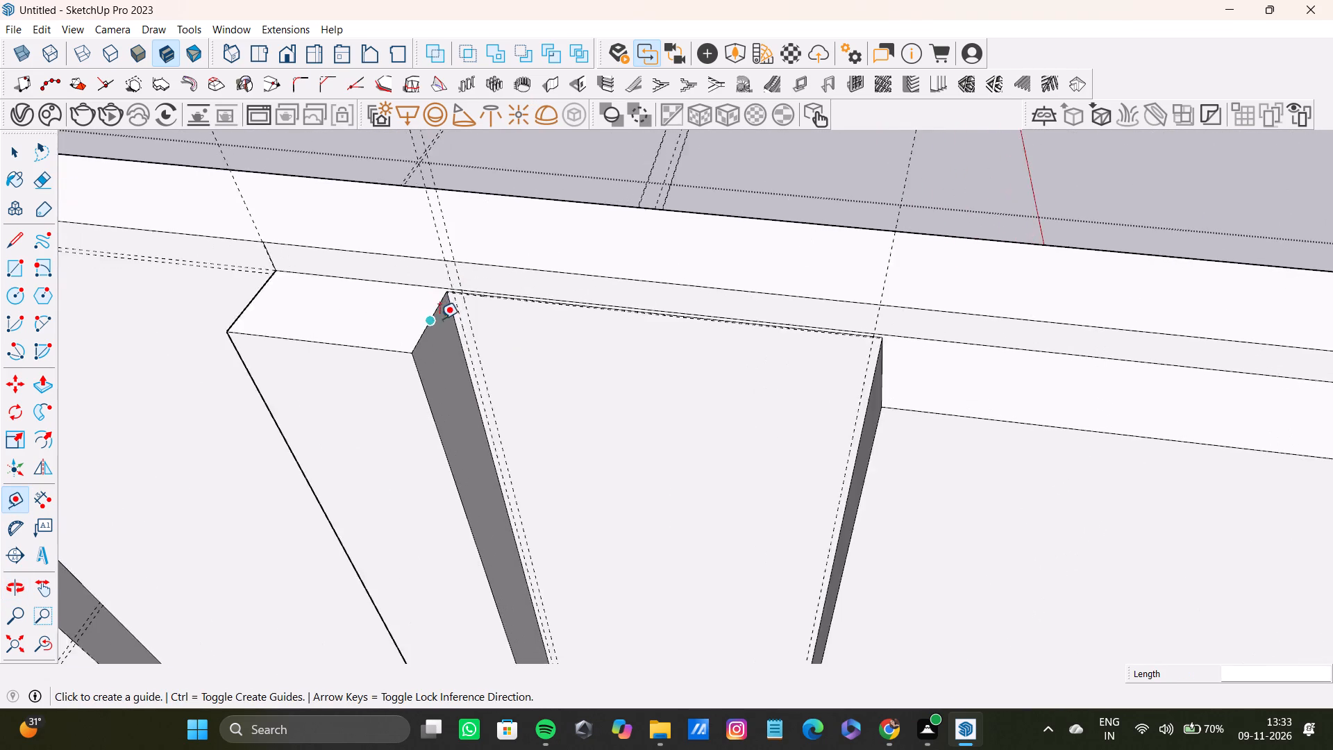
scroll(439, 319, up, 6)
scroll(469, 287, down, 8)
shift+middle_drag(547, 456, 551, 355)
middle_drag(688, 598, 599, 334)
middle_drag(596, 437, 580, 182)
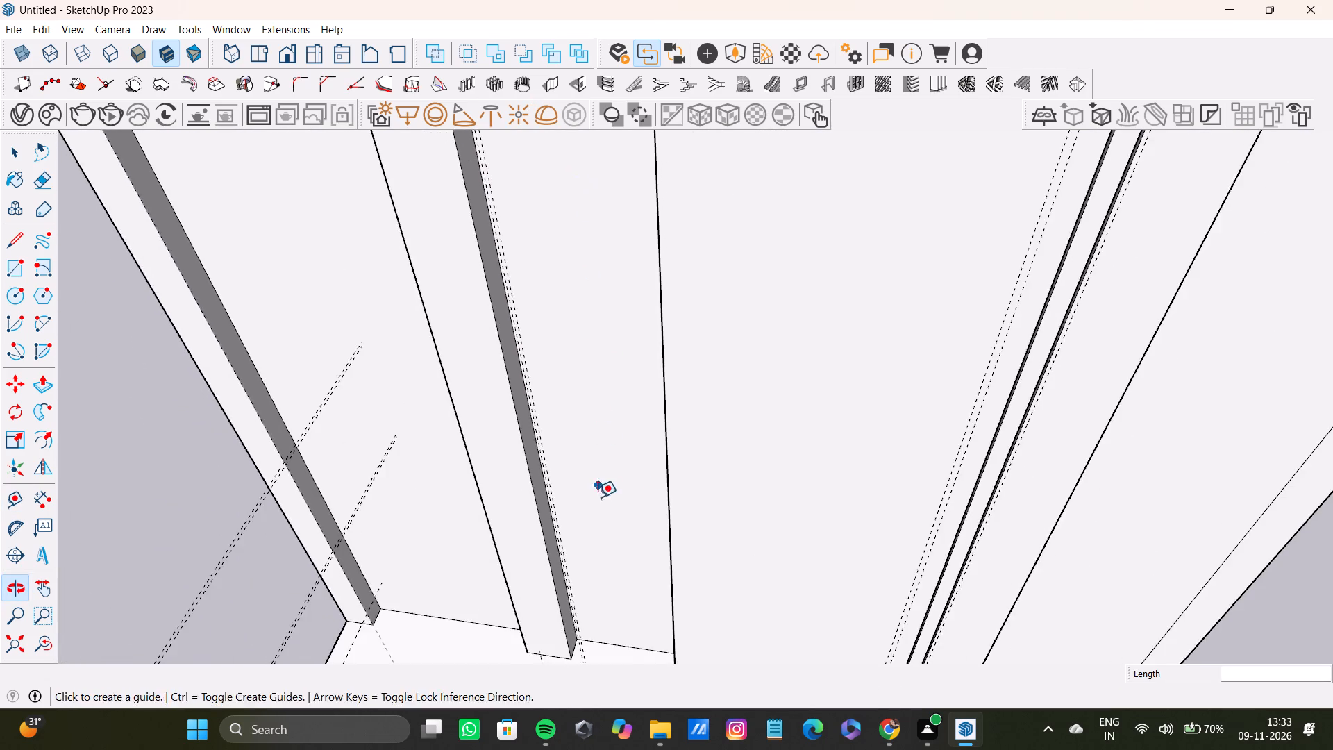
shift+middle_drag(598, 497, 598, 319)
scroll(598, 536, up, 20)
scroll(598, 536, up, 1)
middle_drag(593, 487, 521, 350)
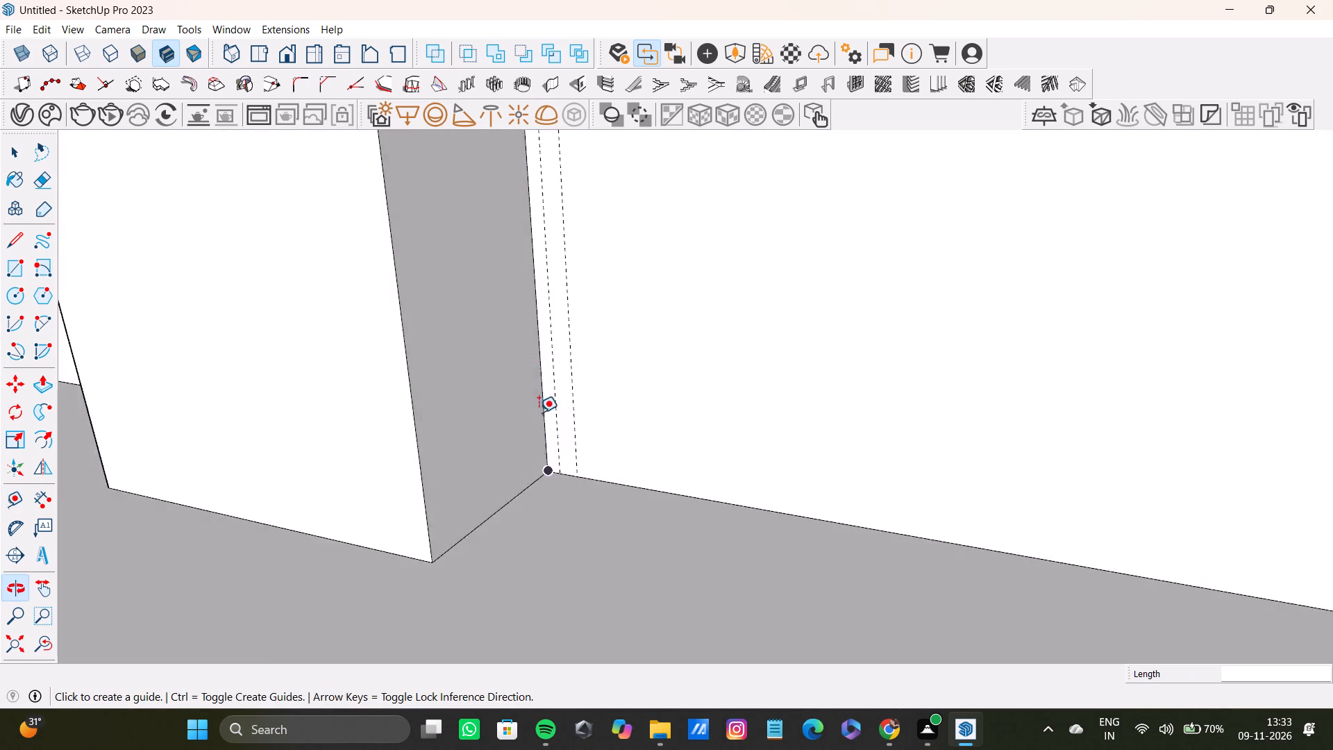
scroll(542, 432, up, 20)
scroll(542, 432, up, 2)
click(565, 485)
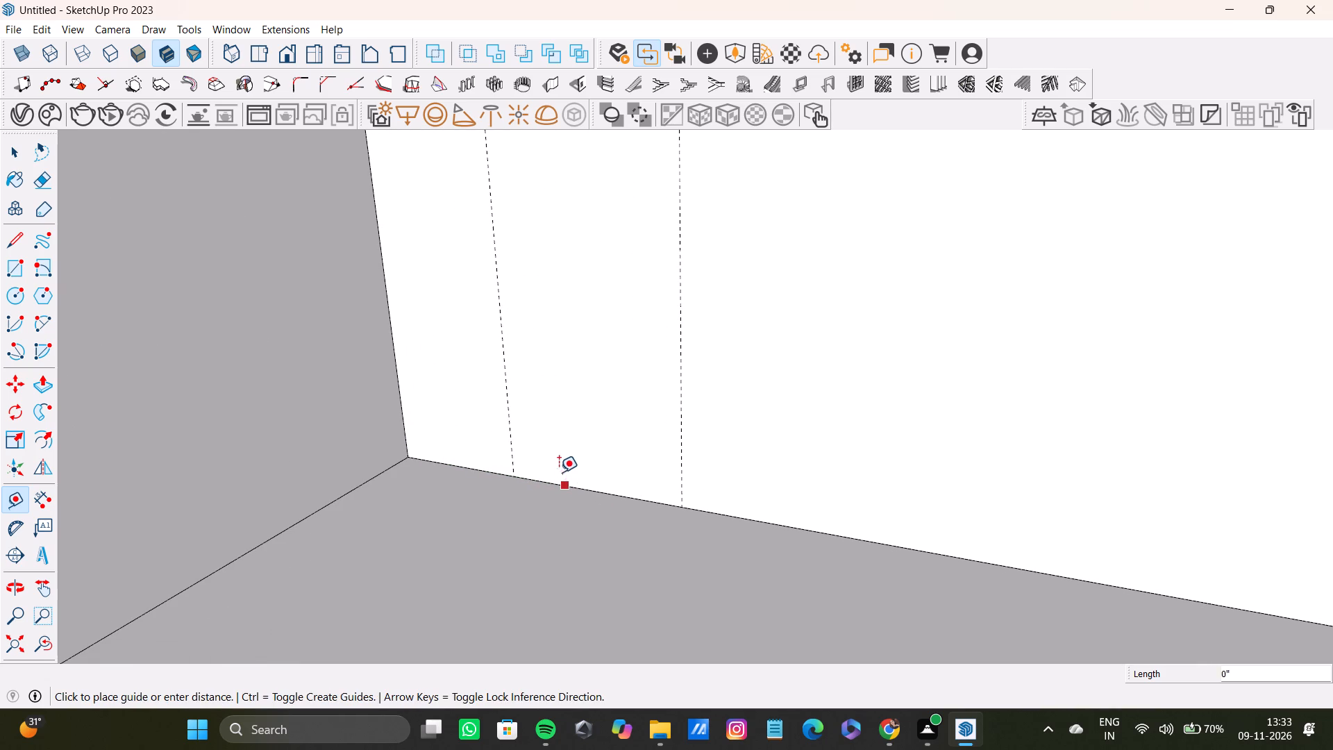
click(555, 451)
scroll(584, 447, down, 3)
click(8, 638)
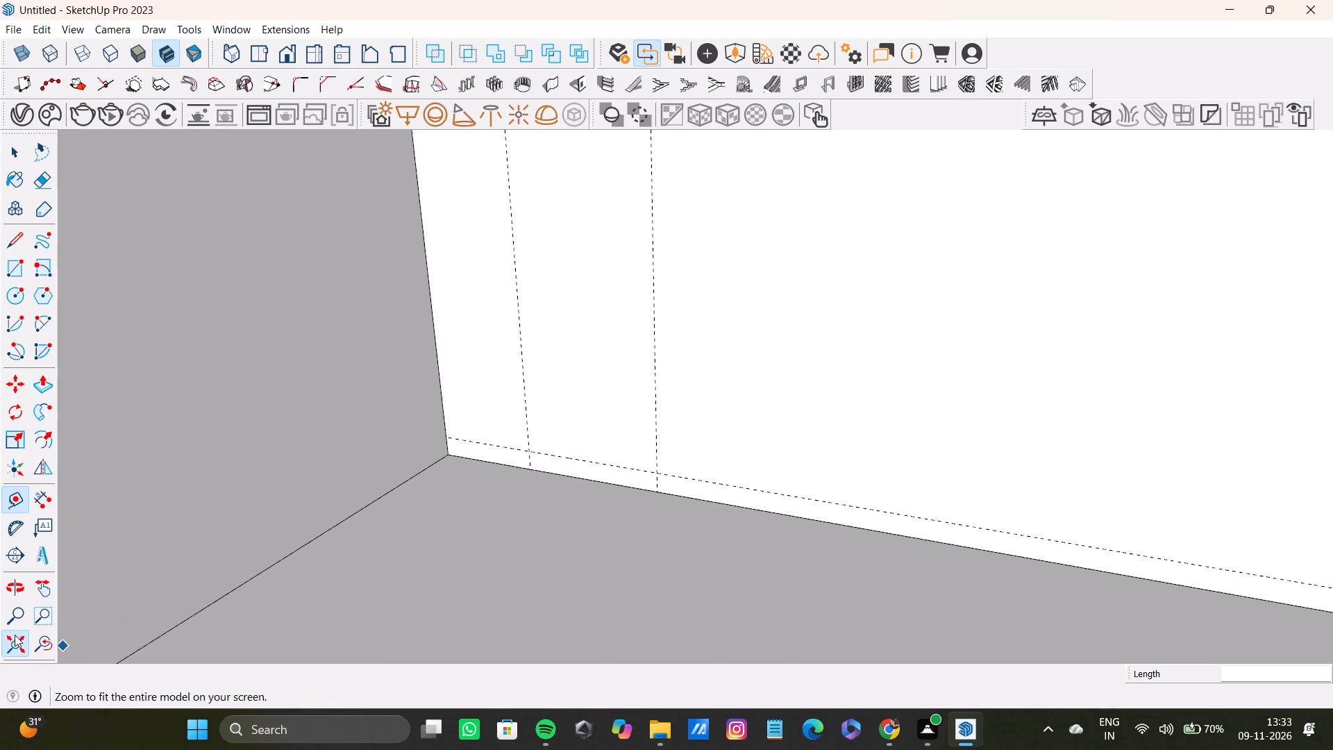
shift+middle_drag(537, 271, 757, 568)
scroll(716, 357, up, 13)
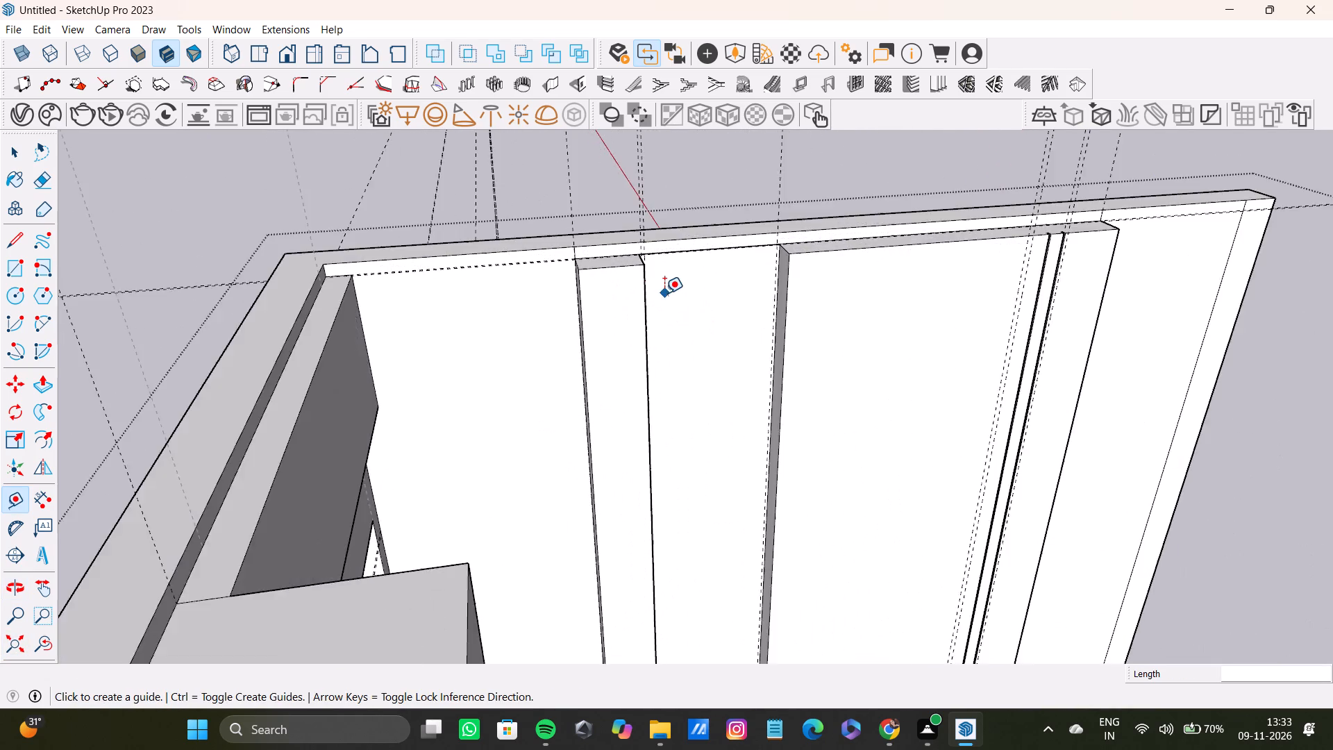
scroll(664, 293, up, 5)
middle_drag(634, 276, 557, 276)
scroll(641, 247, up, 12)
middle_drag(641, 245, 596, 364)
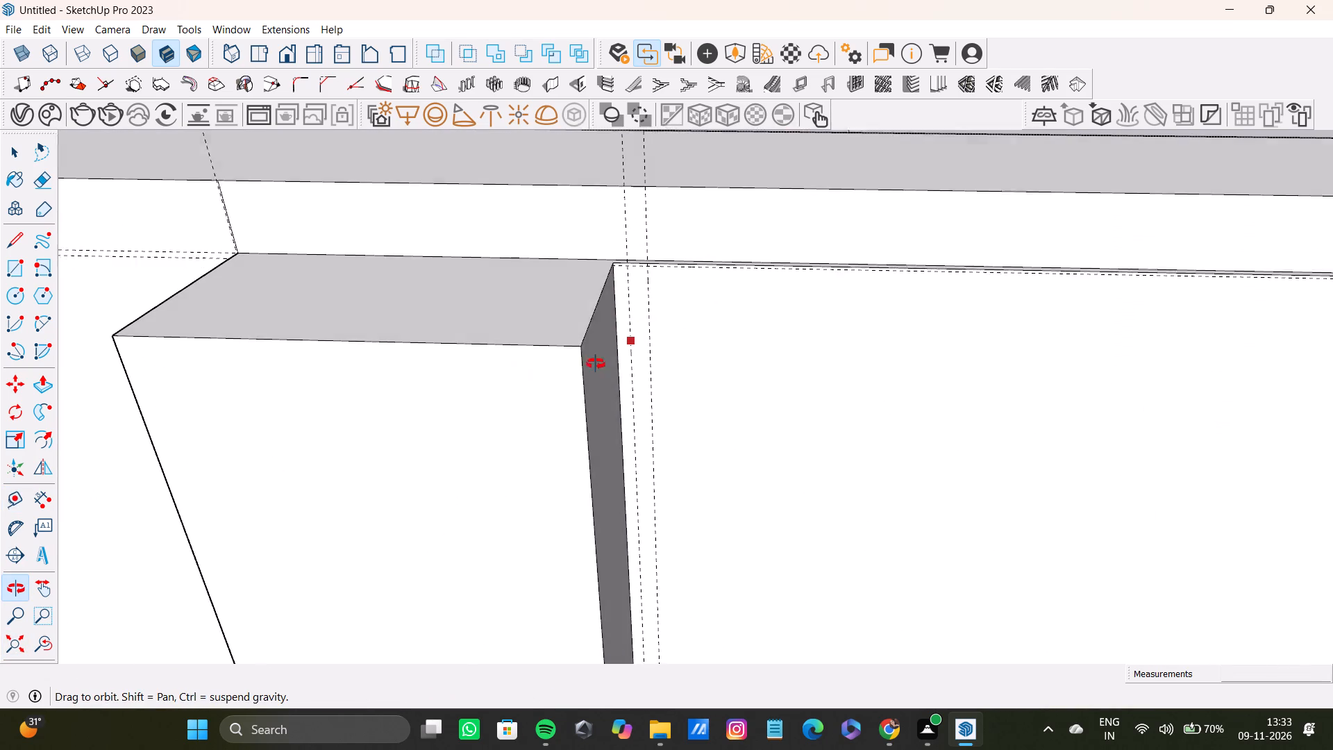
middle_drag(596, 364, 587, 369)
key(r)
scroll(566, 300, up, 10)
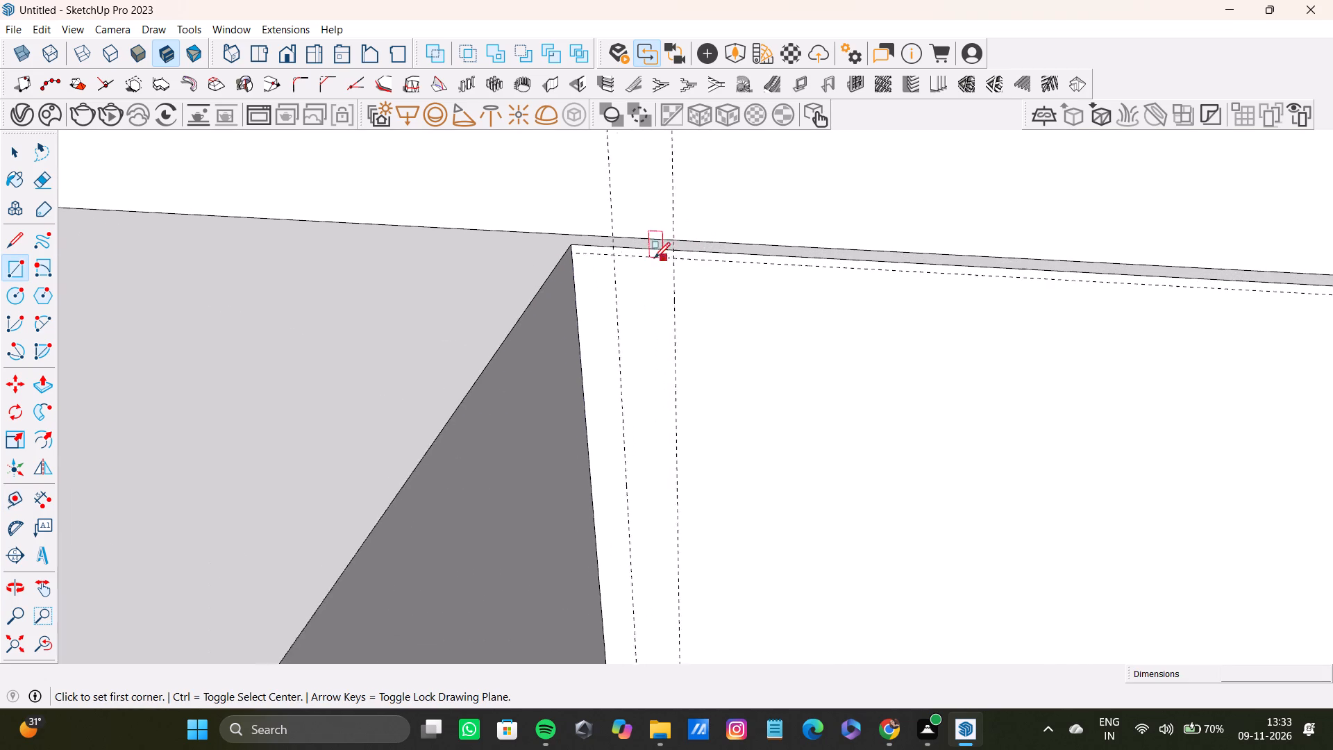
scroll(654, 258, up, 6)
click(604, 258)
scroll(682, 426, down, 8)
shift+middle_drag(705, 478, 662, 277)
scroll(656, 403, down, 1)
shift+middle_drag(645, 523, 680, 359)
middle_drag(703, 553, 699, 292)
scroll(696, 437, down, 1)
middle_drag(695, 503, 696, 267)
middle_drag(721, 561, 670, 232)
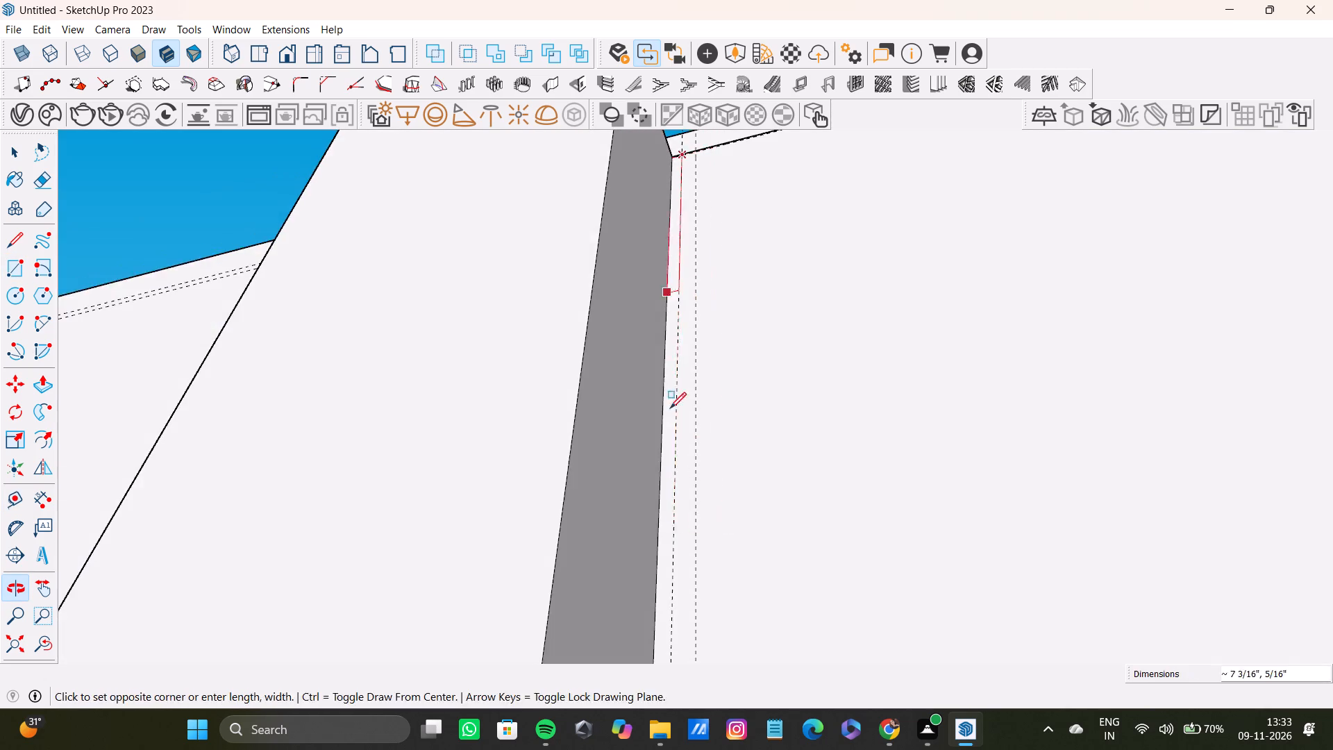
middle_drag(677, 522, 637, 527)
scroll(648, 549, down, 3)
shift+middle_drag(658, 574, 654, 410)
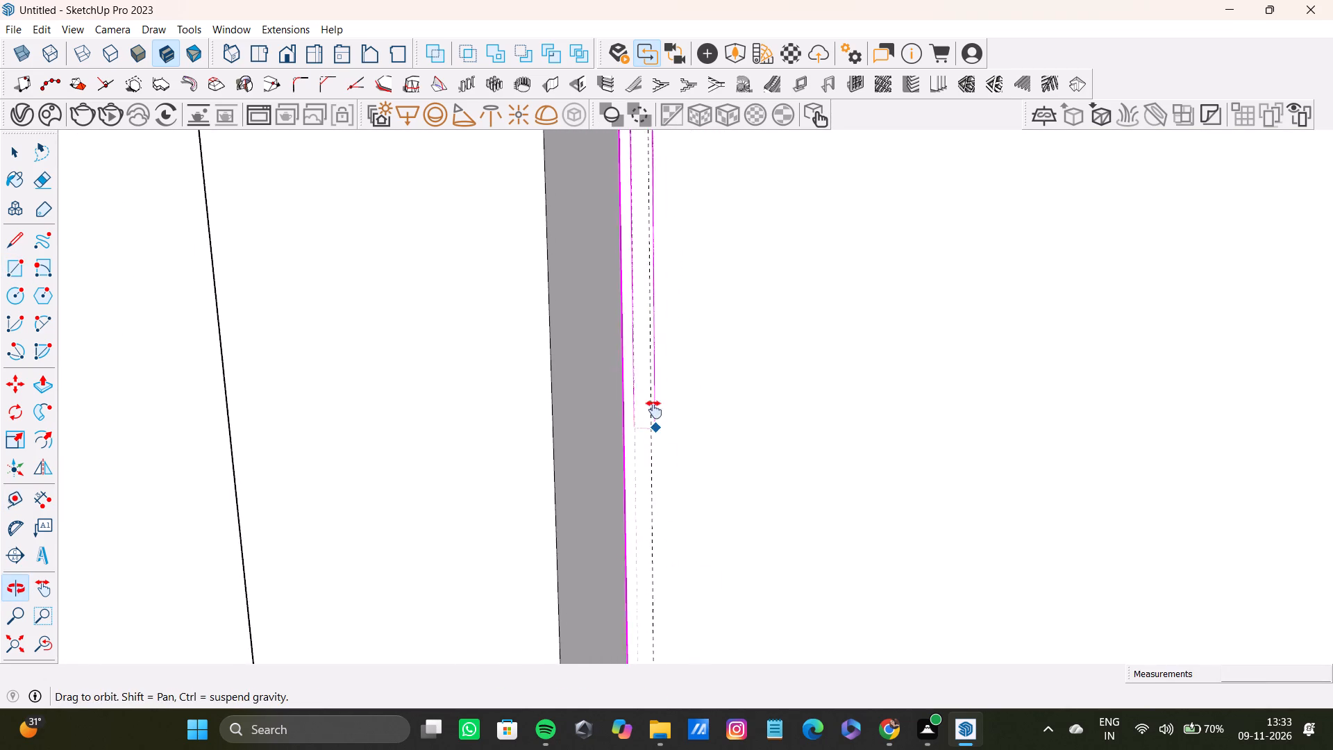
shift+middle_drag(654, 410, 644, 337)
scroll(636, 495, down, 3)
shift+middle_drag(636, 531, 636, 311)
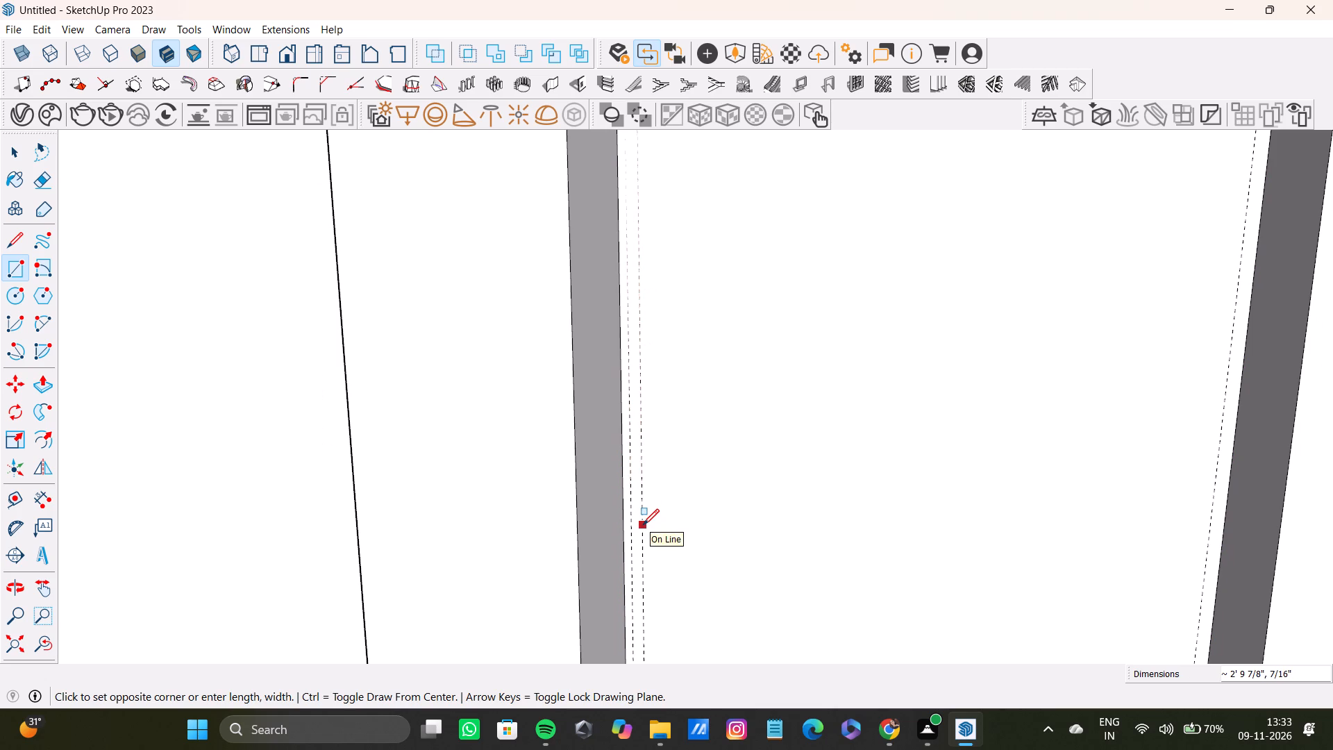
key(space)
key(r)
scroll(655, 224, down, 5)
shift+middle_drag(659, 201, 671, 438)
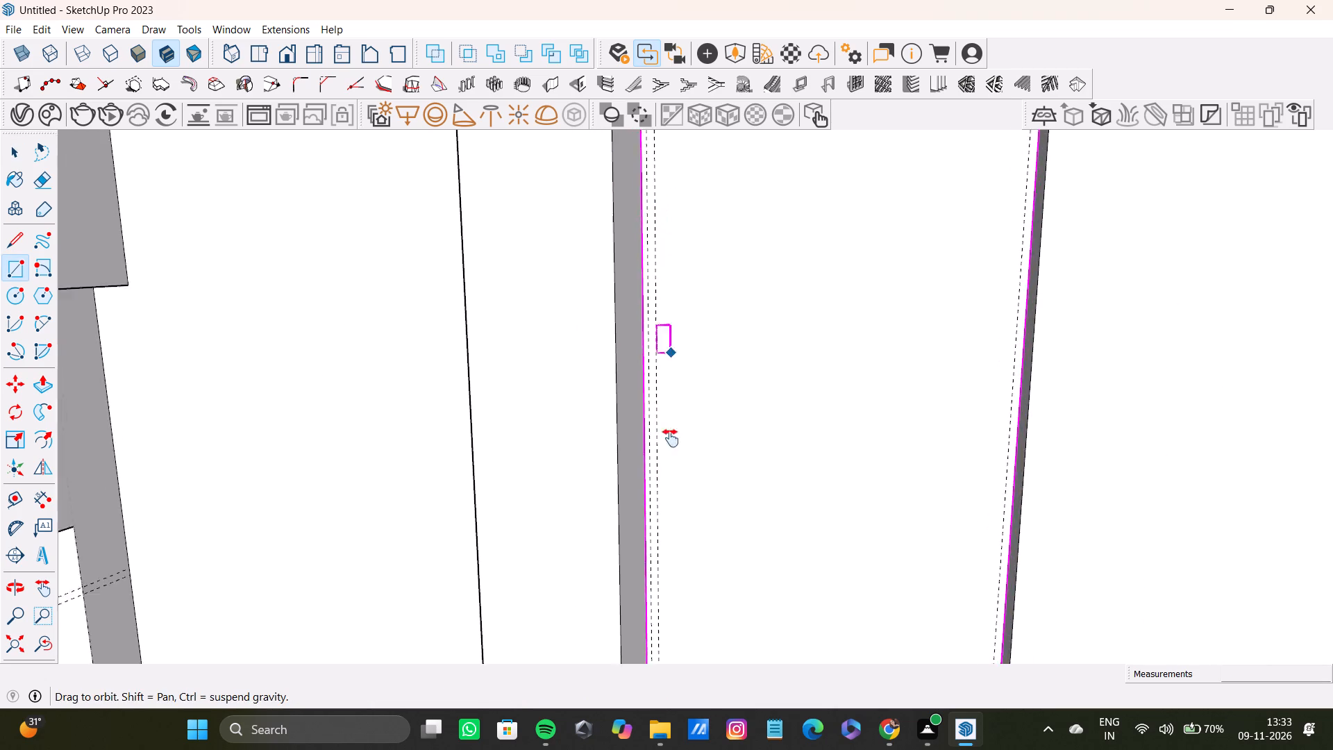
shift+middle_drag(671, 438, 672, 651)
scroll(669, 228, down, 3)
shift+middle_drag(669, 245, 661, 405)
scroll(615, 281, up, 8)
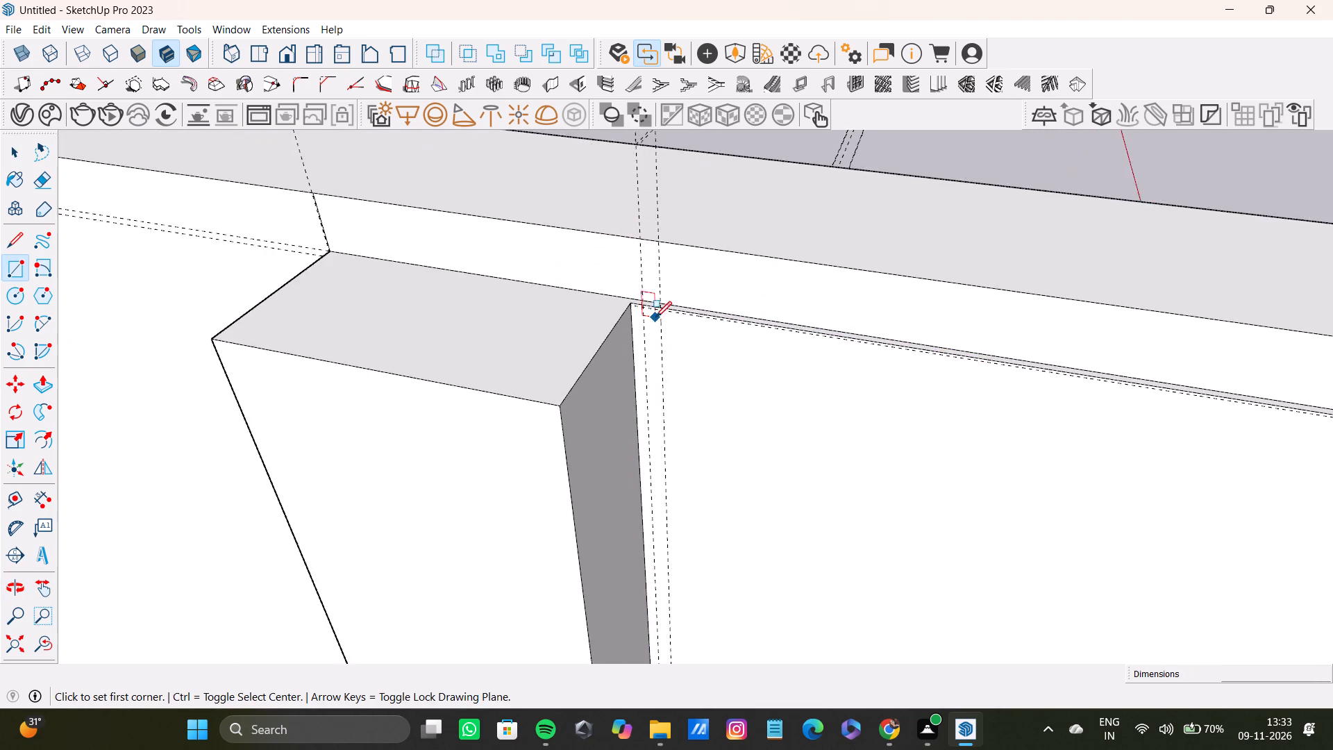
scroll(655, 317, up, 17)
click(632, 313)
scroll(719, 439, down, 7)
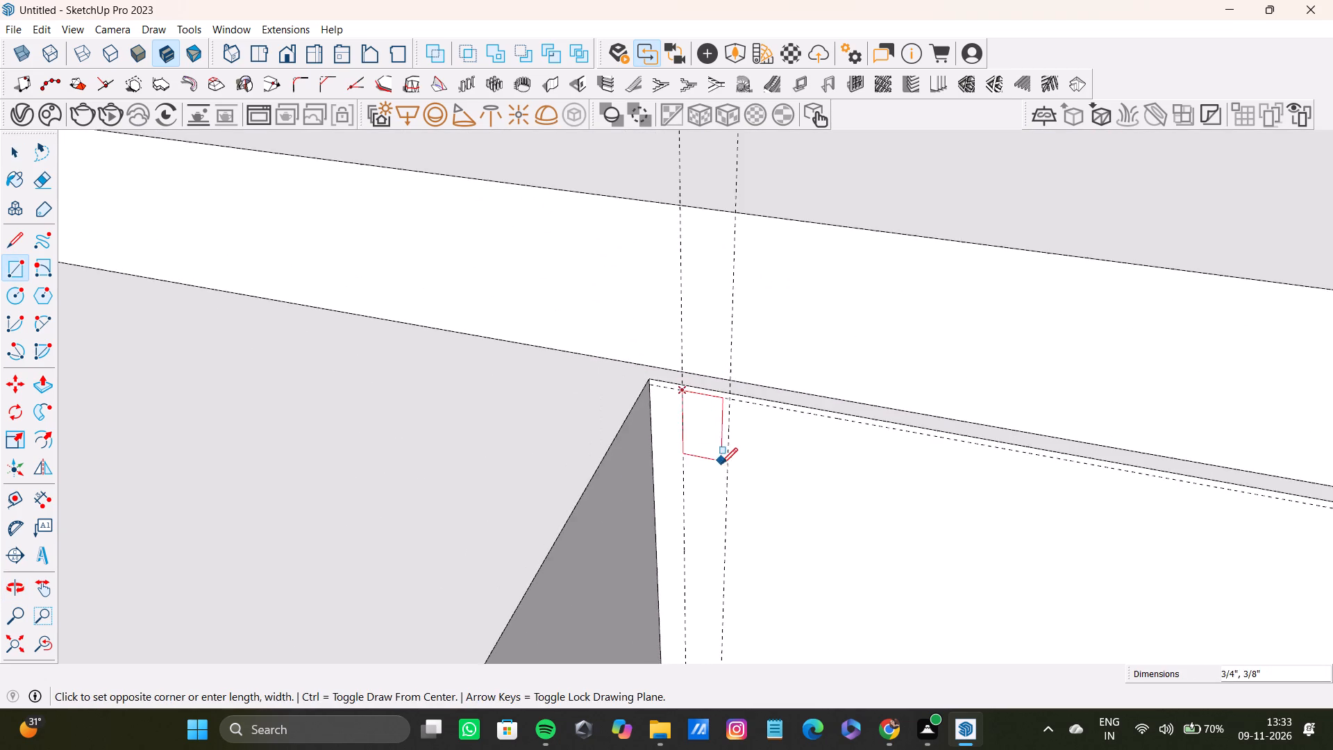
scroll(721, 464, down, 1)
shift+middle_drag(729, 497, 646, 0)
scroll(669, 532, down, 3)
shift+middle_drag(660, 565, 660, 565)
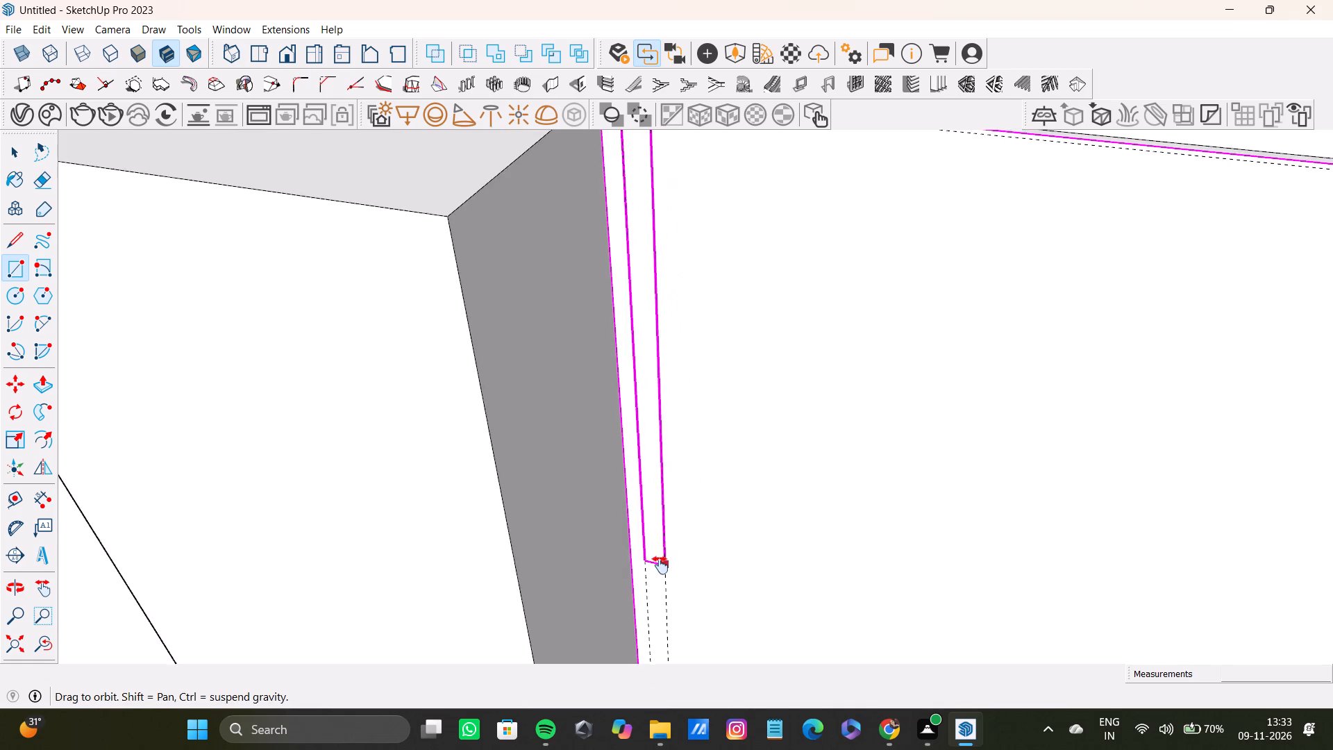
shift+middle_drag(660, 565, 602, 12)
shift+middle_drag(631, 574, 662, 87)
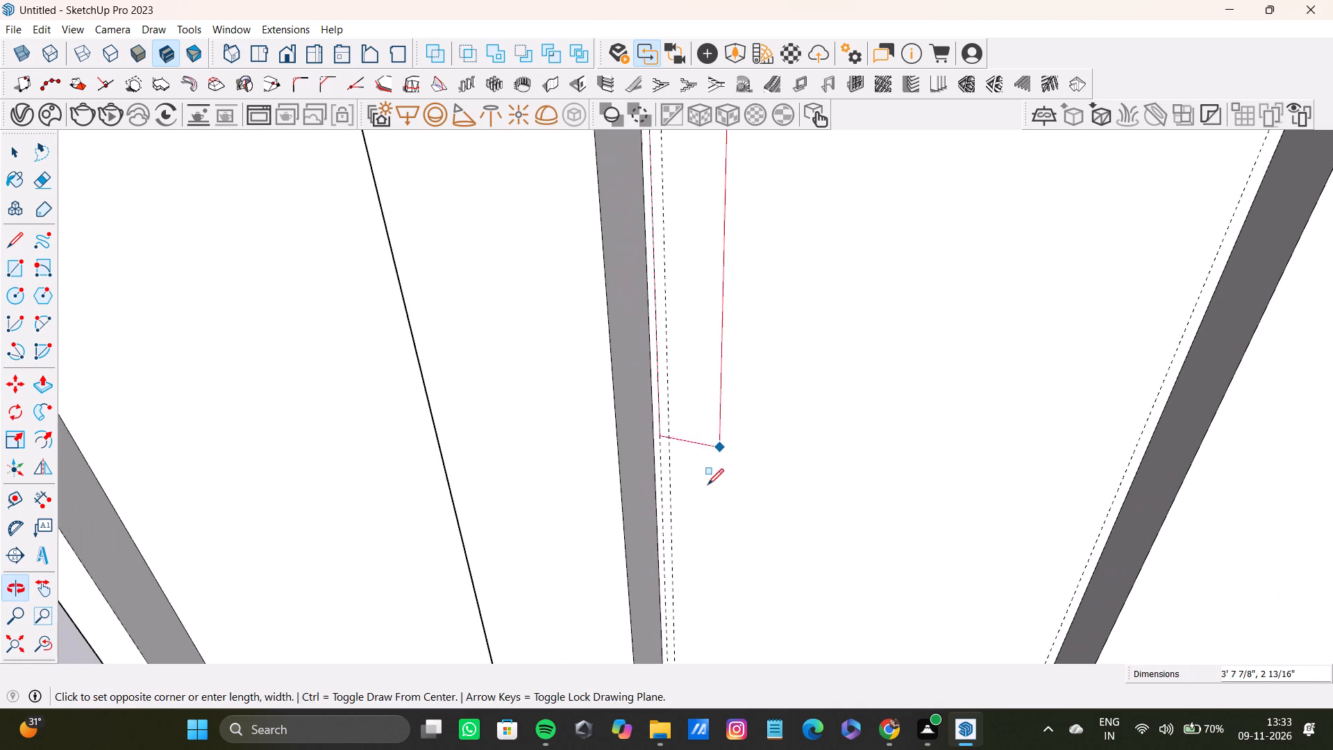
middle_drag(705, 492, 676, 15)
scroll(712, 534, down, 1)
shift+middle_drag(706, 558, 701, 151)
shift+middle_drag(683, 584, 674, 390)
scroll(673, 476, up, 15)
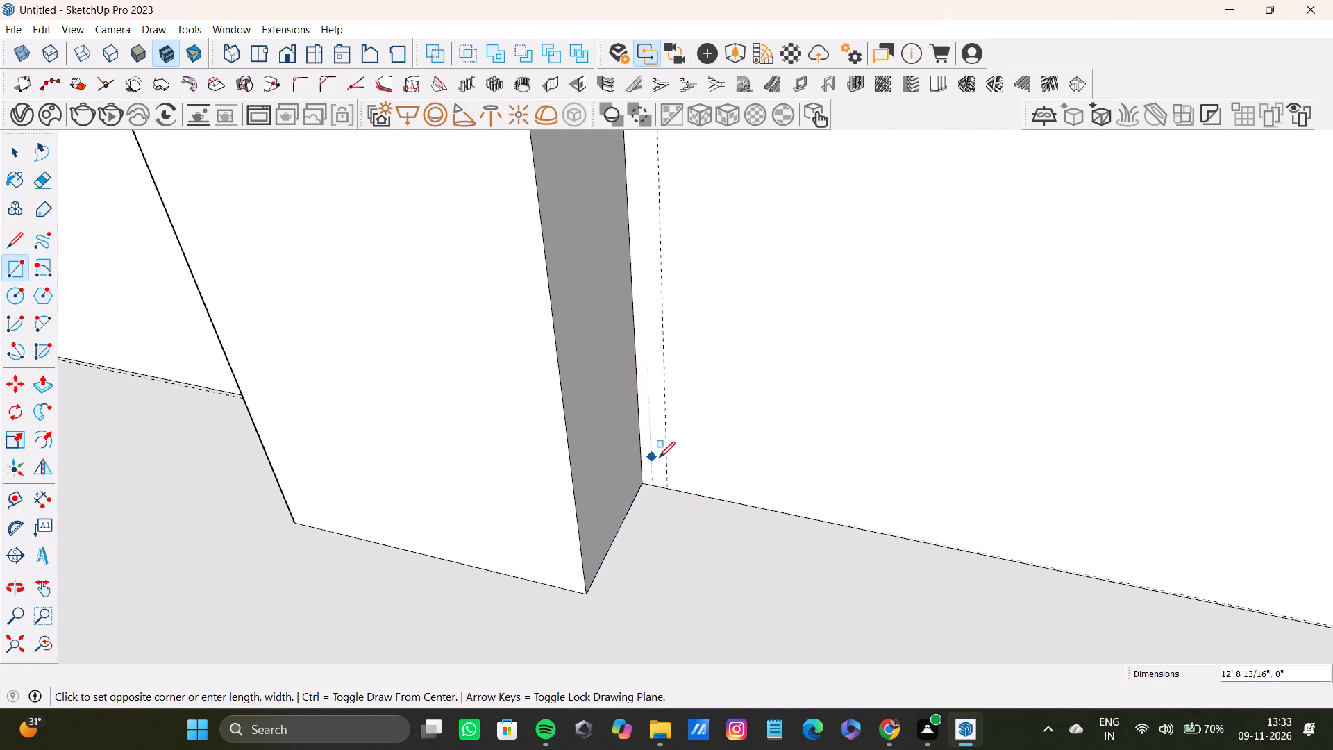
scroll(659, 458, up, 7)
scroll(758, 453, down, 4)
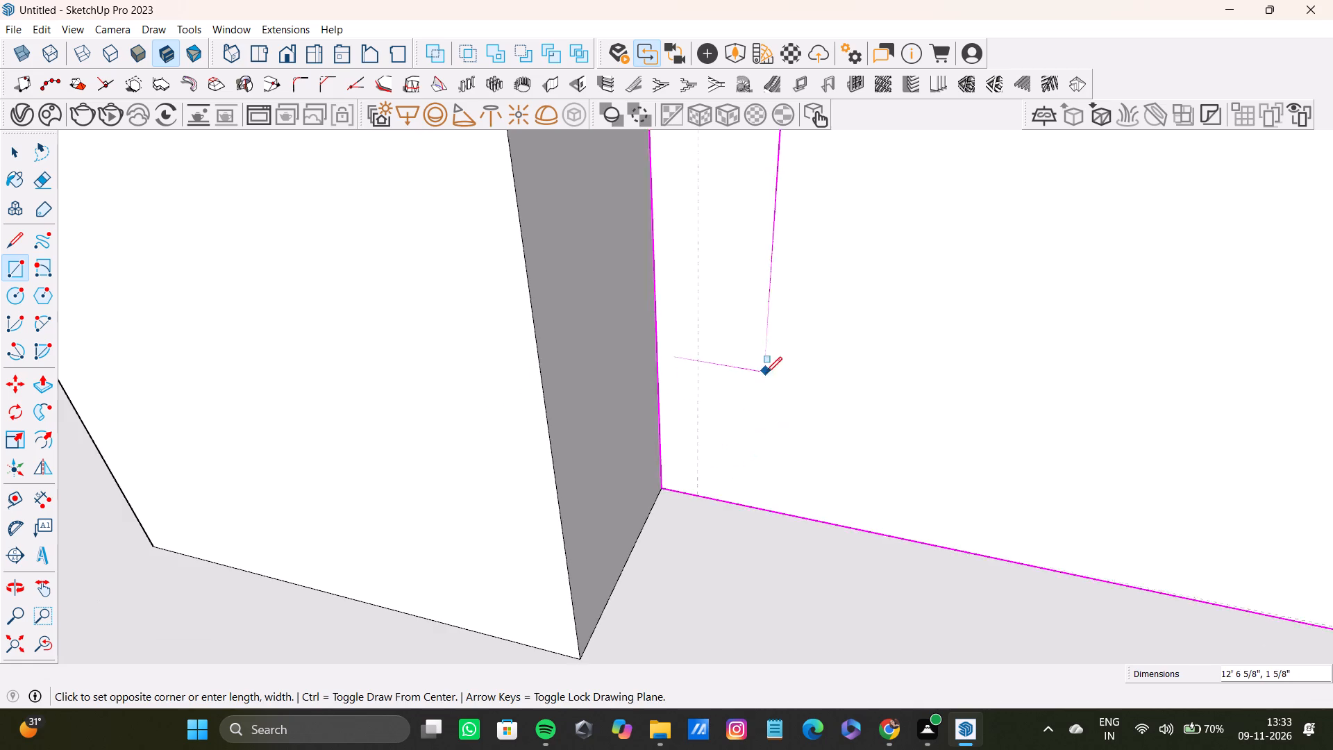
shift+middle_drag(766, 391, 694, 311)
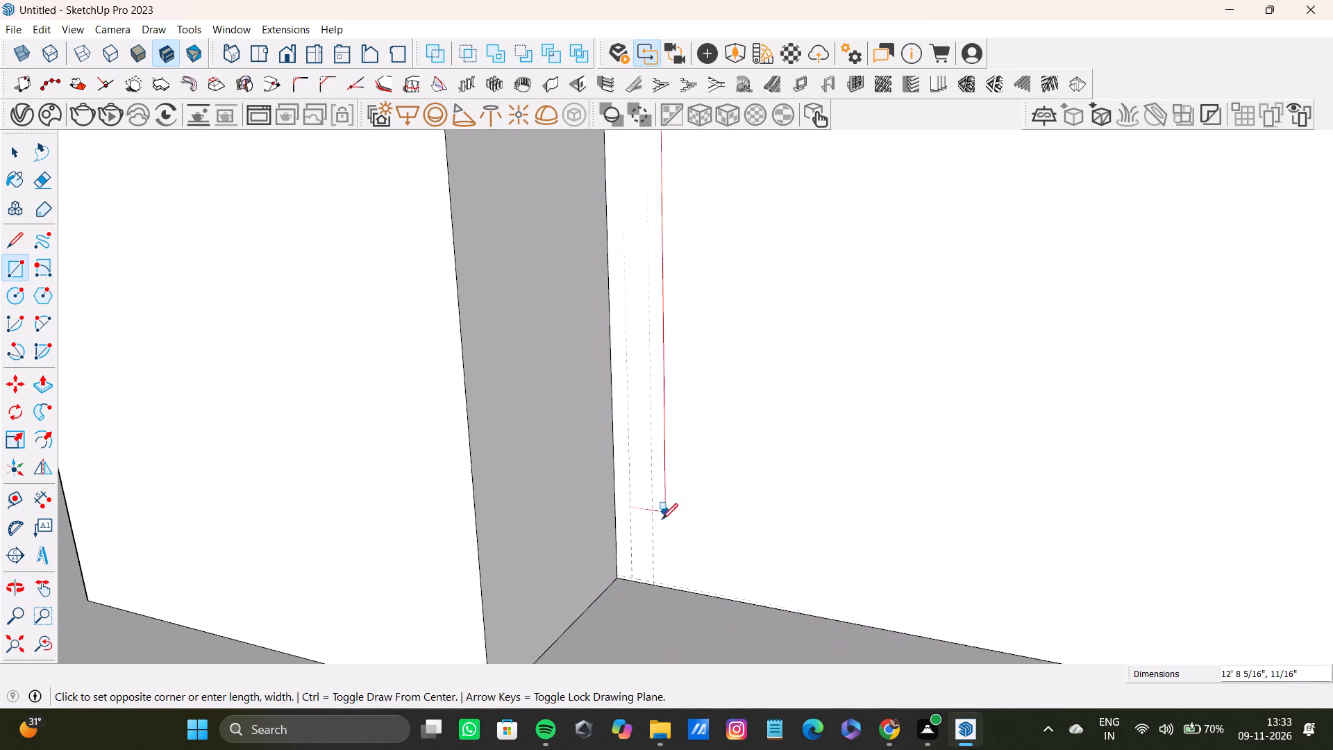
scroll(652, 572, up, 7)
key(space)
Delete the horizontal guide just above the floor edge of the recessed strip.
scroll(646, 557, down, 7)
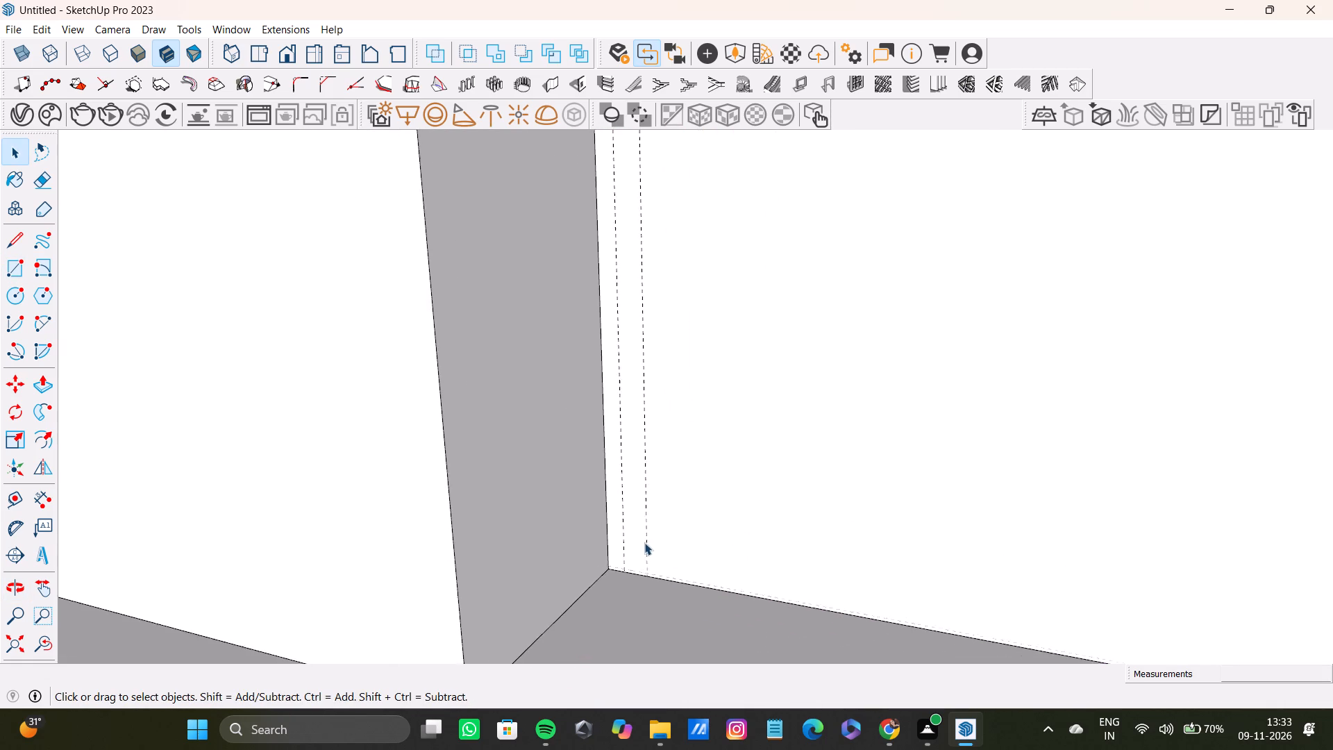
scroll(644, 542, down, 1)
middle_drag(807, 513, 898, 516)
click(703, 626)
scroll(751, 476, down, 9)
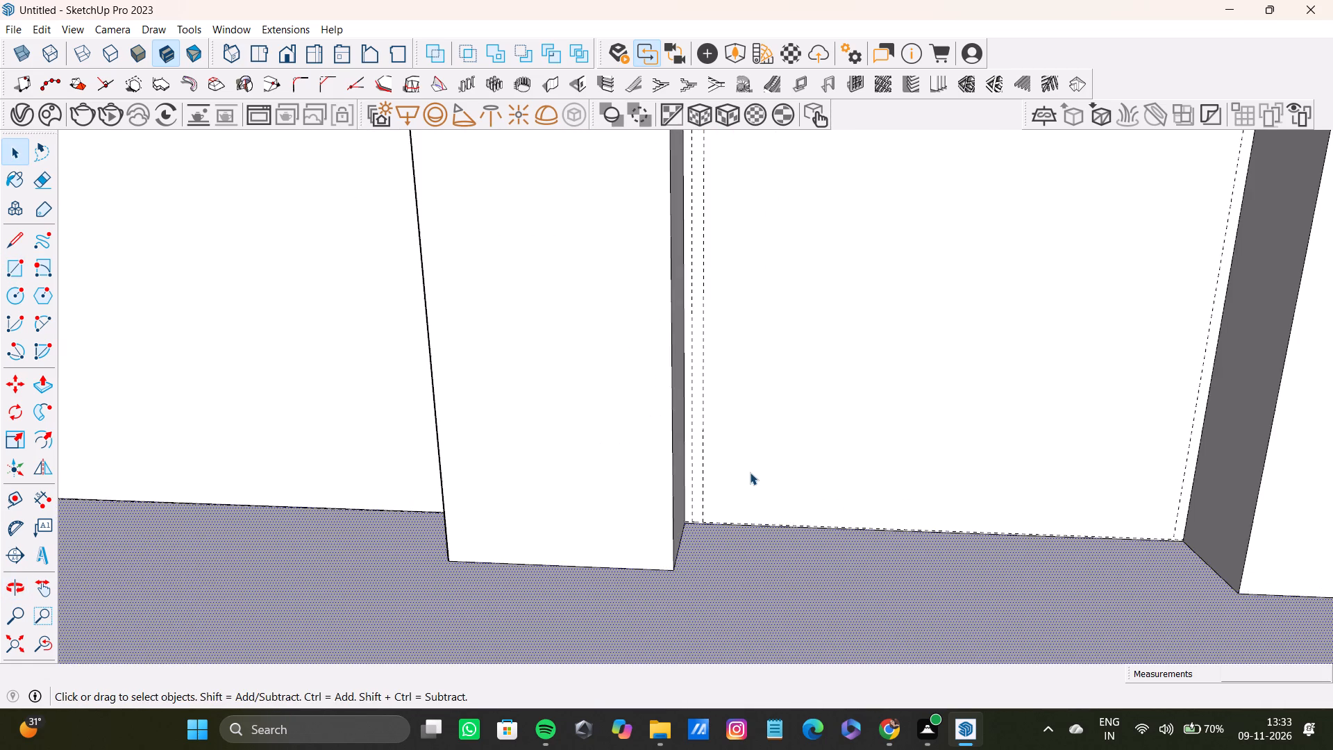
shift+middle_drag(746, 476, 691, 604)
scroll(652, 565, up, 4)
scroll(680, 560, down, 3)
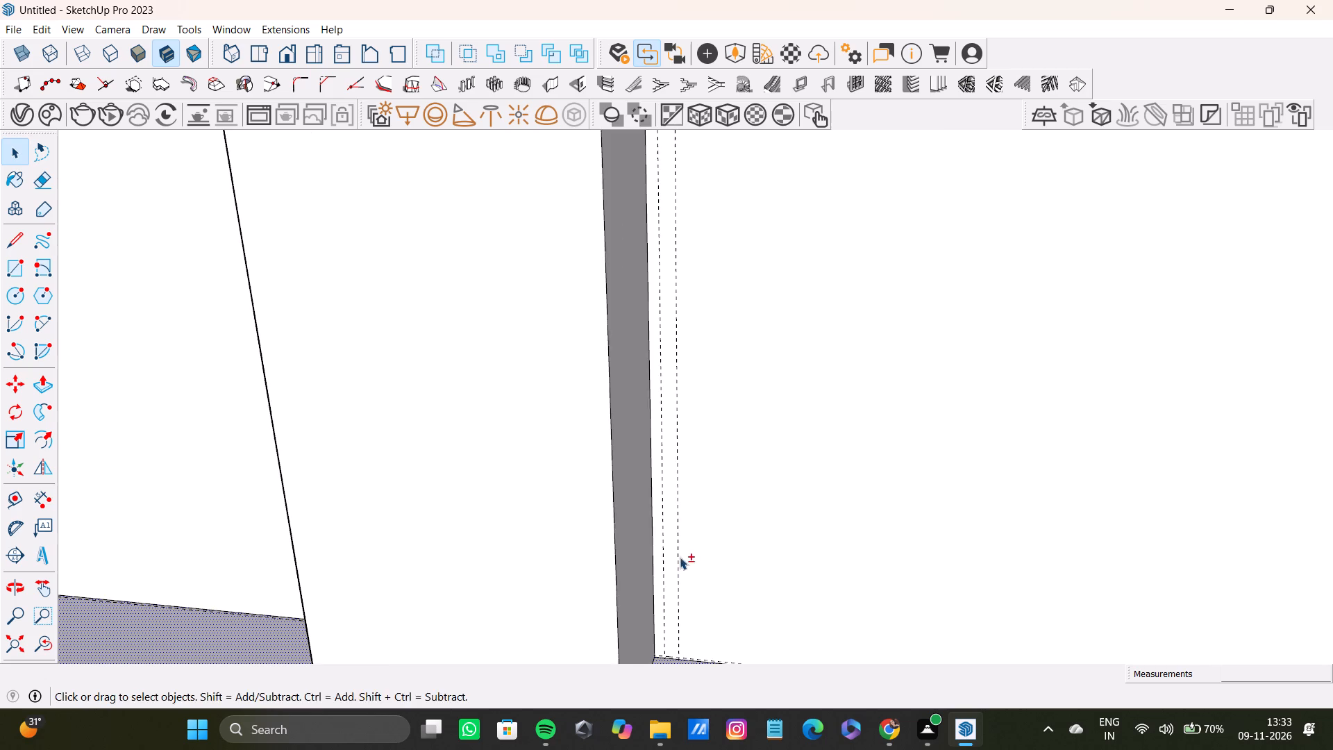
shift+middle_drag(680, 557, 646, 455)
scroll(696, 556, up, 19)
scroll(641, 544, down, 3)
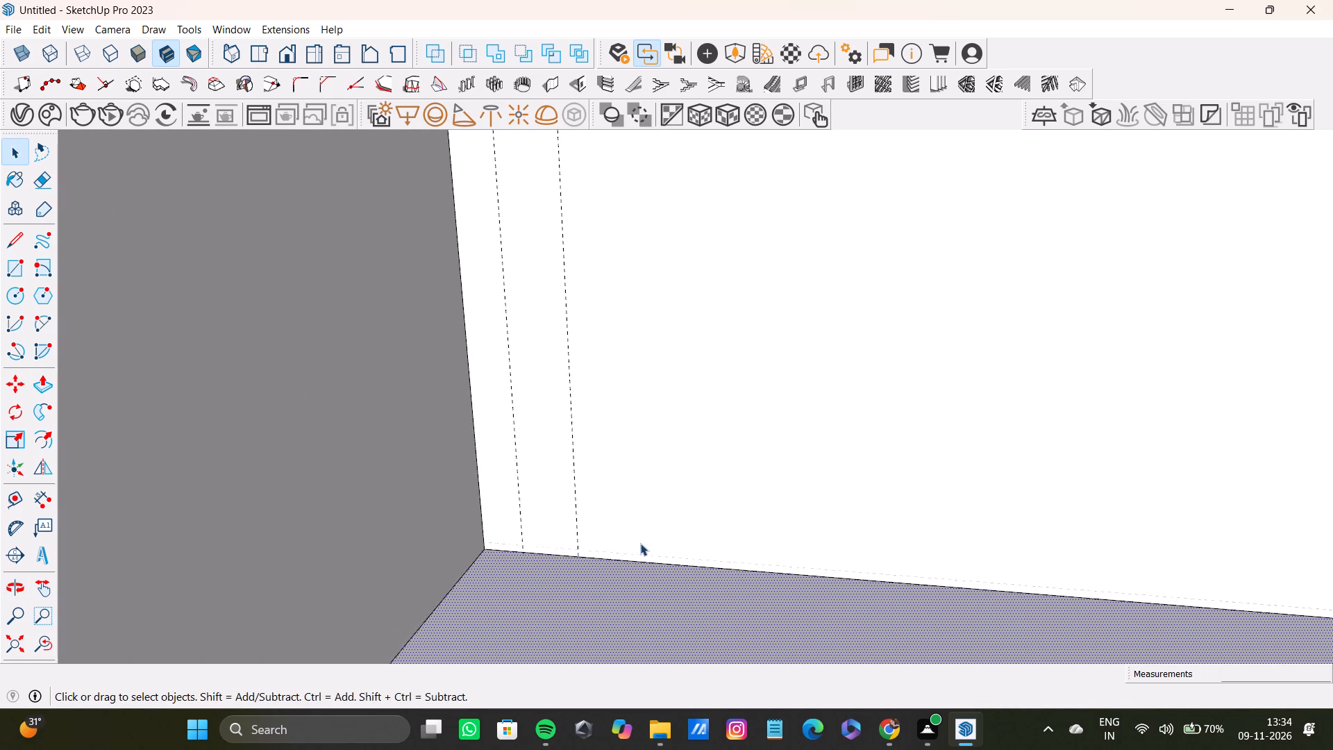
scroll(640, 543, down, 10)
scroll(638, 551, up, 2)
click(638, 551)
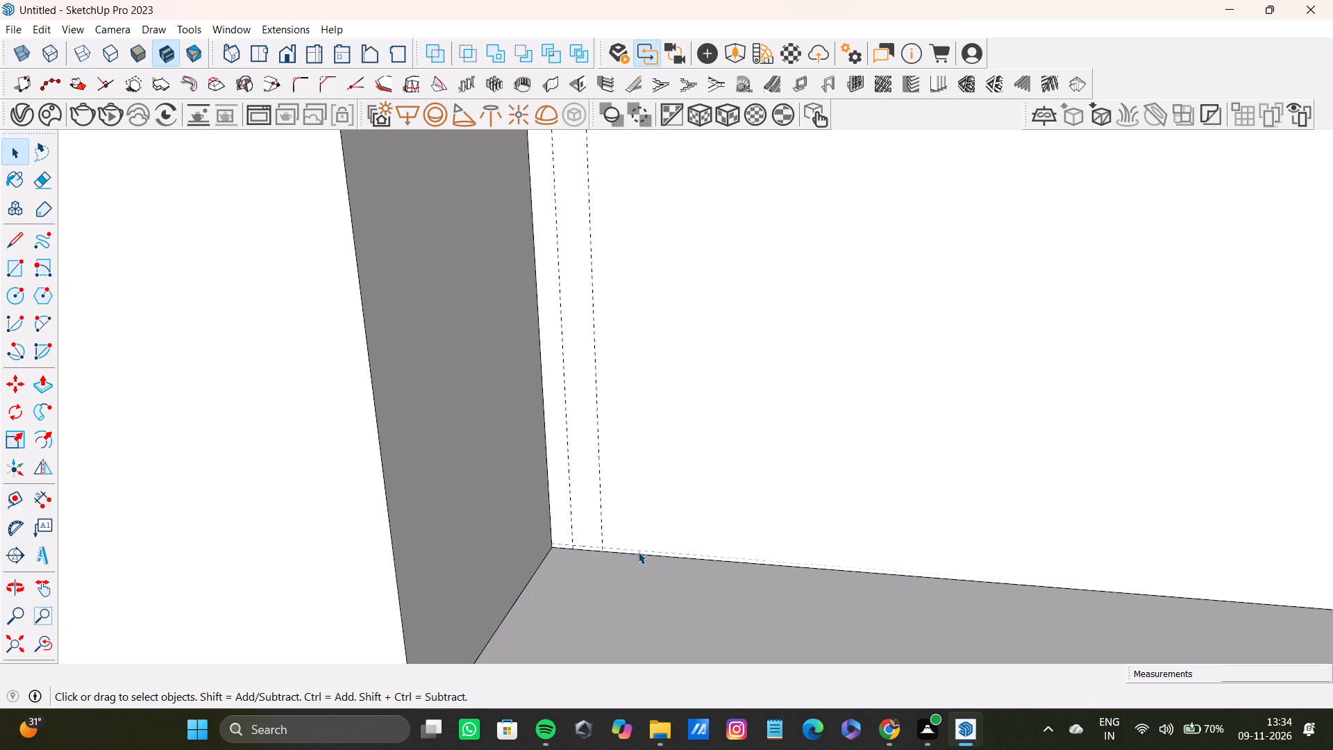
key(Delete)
Examine the recessed strip's guides and the surrounding side-wall panels, from the floor and from the full model view.
scroll(640, 512, down, 20)
scroll(640, 512, down, 4)
shift+scroll(692, 314, up, 1)
shift+middle_drag(692, 314, 662, 619)
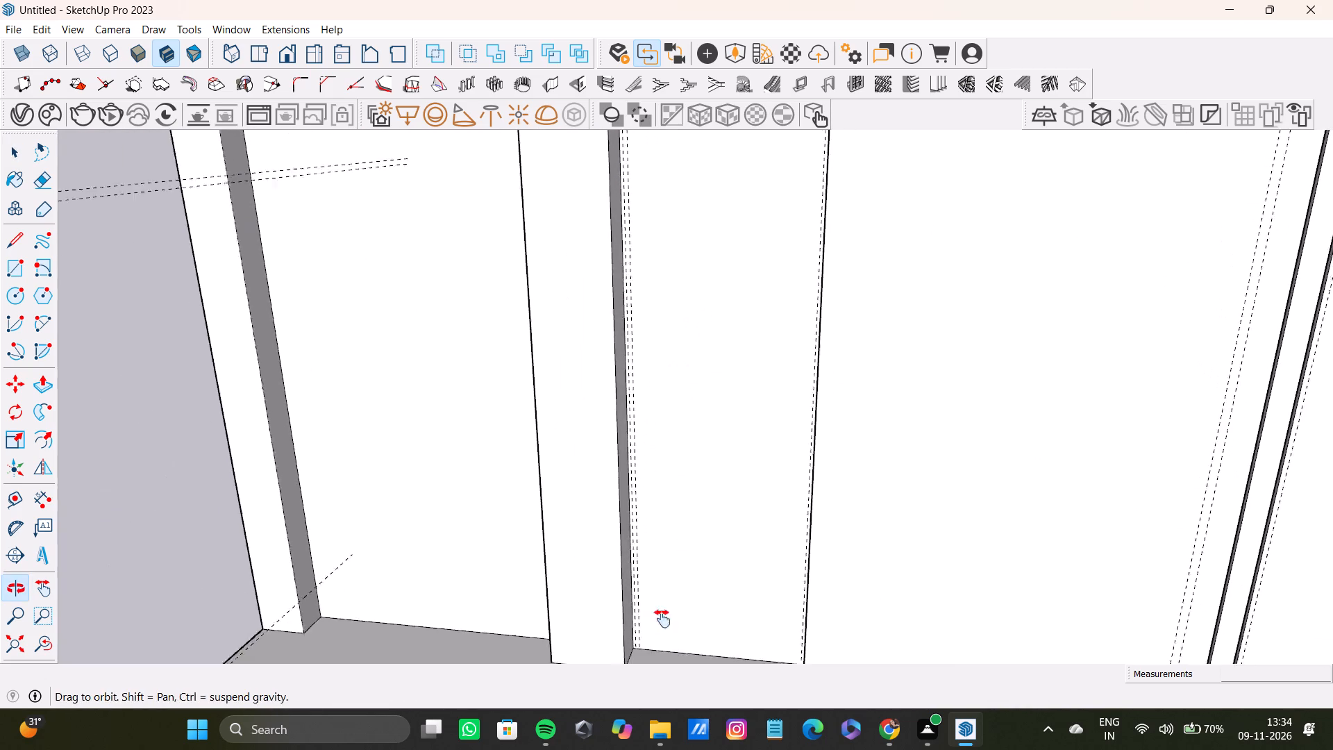
shift+middle_drag(662, 619, 660, 626)
scroll(671, 489, down, 9)
shift+middle_drag(652, 310, 644, 408)
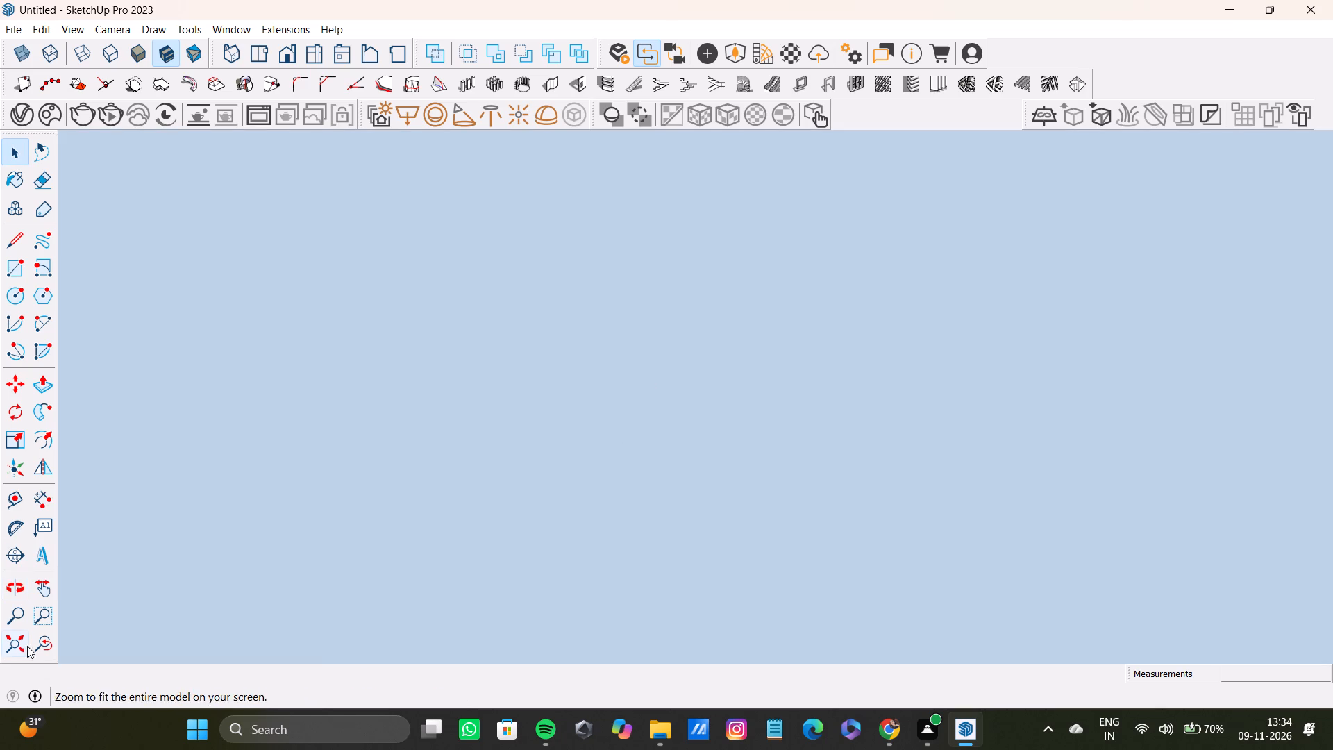
click(19, 644)
scroll(637, 297, up, 5)
middle_drag(818, 191, 796, 406)
shift+scroll(729, 144, down, 1)
shift+scroll(729, 148, up, 1)
shift+middle_drag(729, 148, 717, 469)
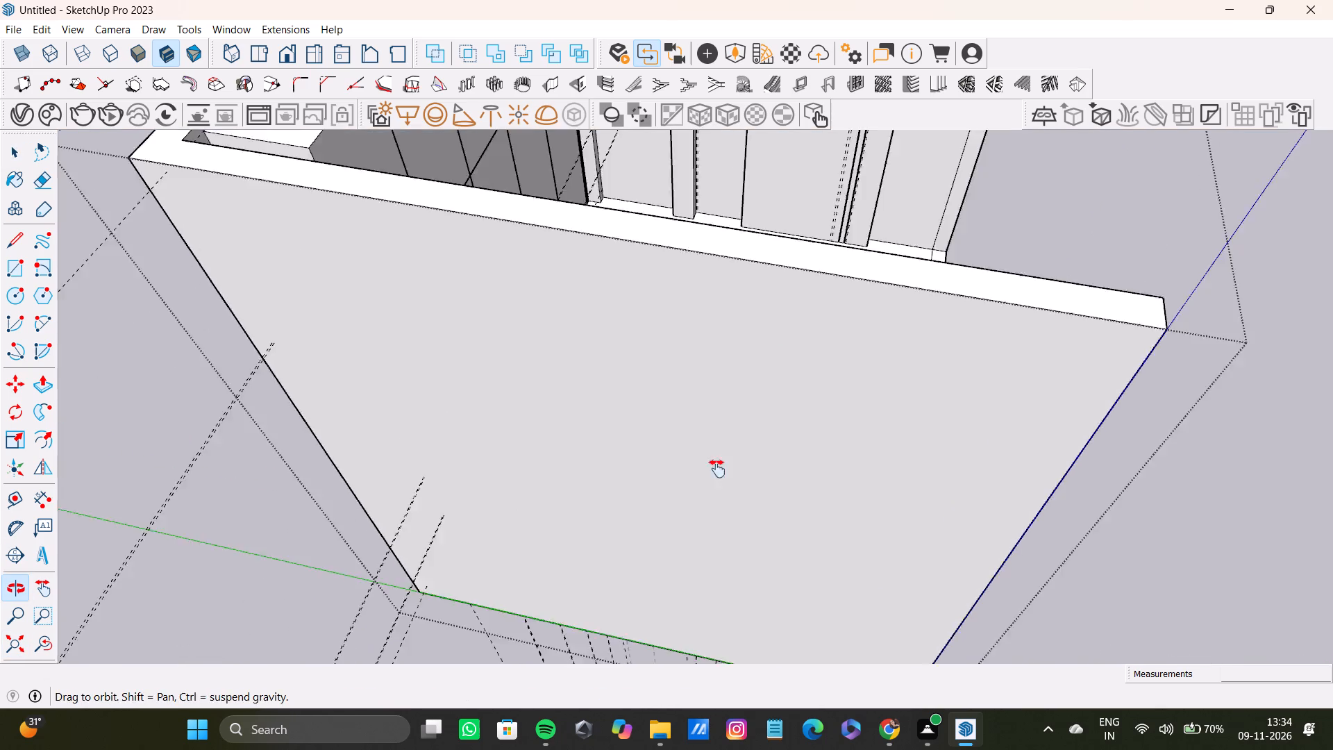
shift+middle_drag(717, 469, 705, 635)
scroll(730, 151, up, 8)
shift+middle_drag(721, 178, 726, 485)
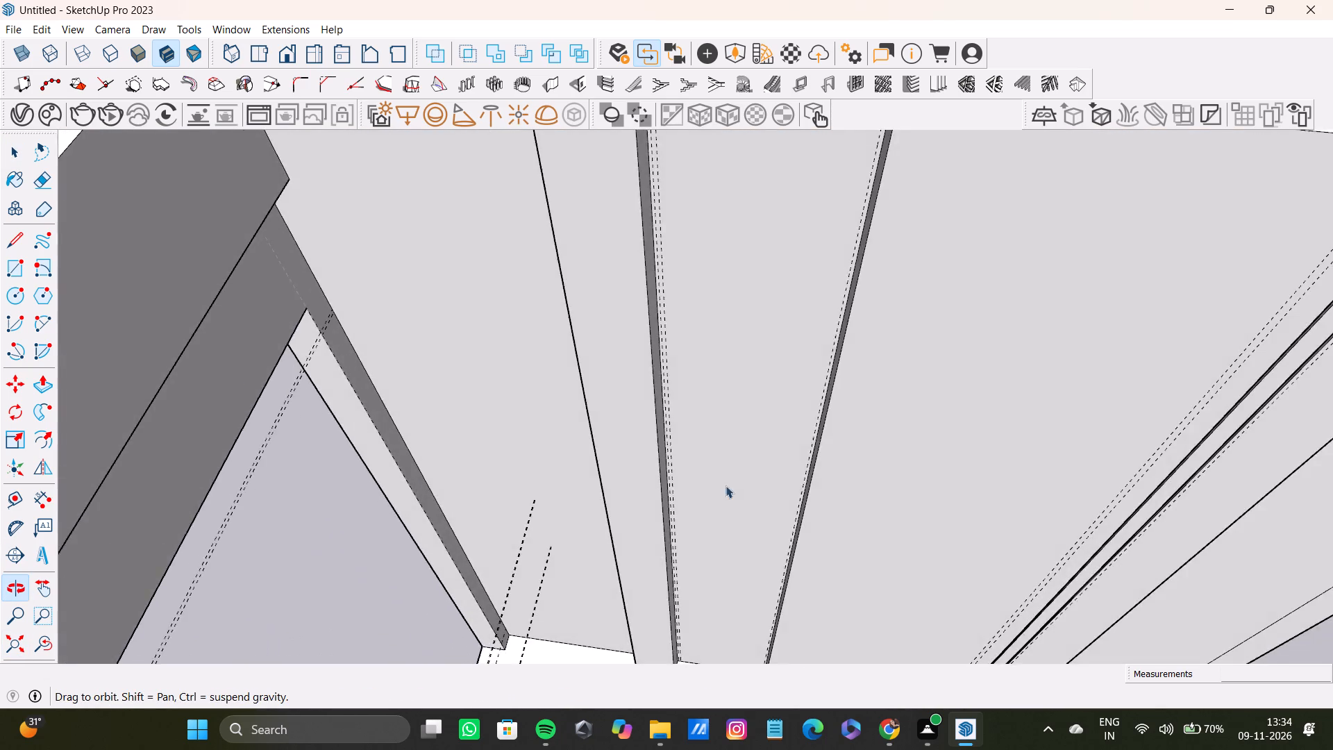
Delete the horizontal guide just below the top edge of the recessed strip beside the narrow raised panel.
shift+middle_drag(726, 485, 740, 501)
scroll(673, 387, down, 4)
shift+middle_drag(630, 275, 572, 392)
scroll(696, 332, up, 16)
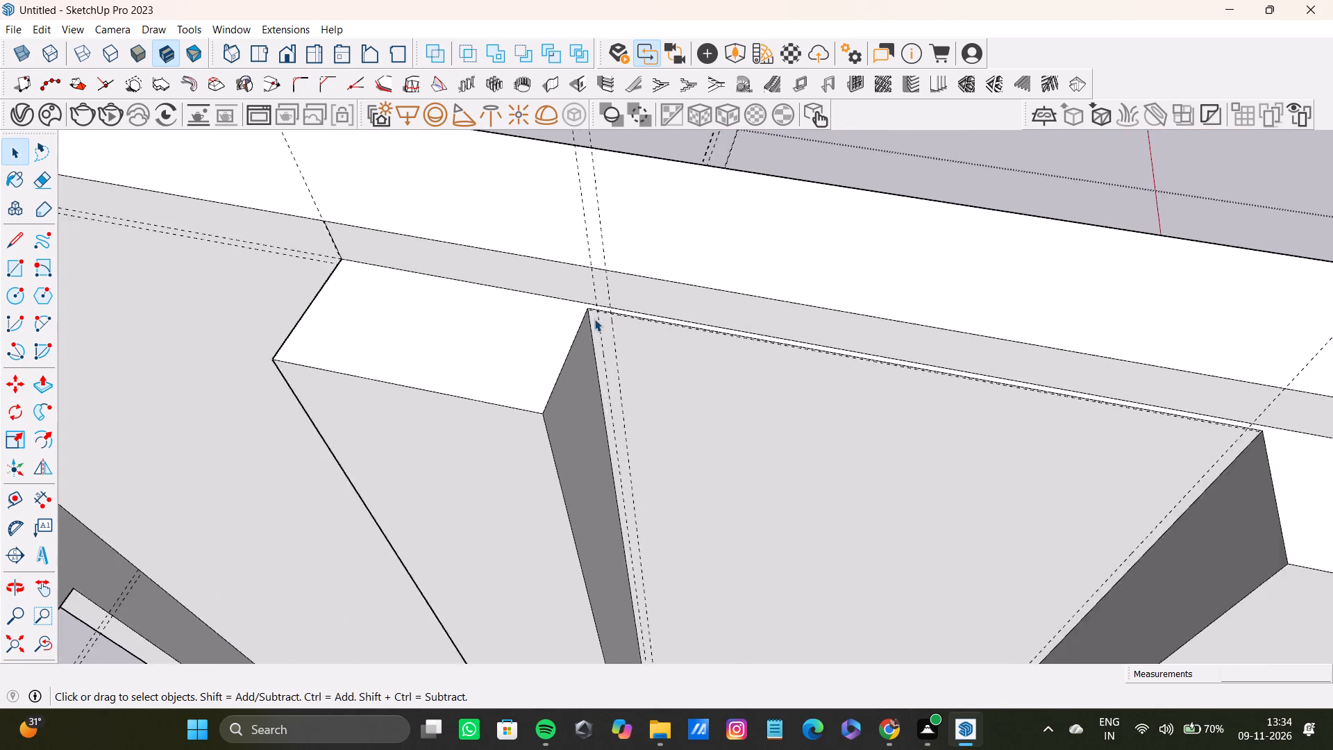
scroll(594, 319, up, 20)
scroll(594, 319, up, 5)
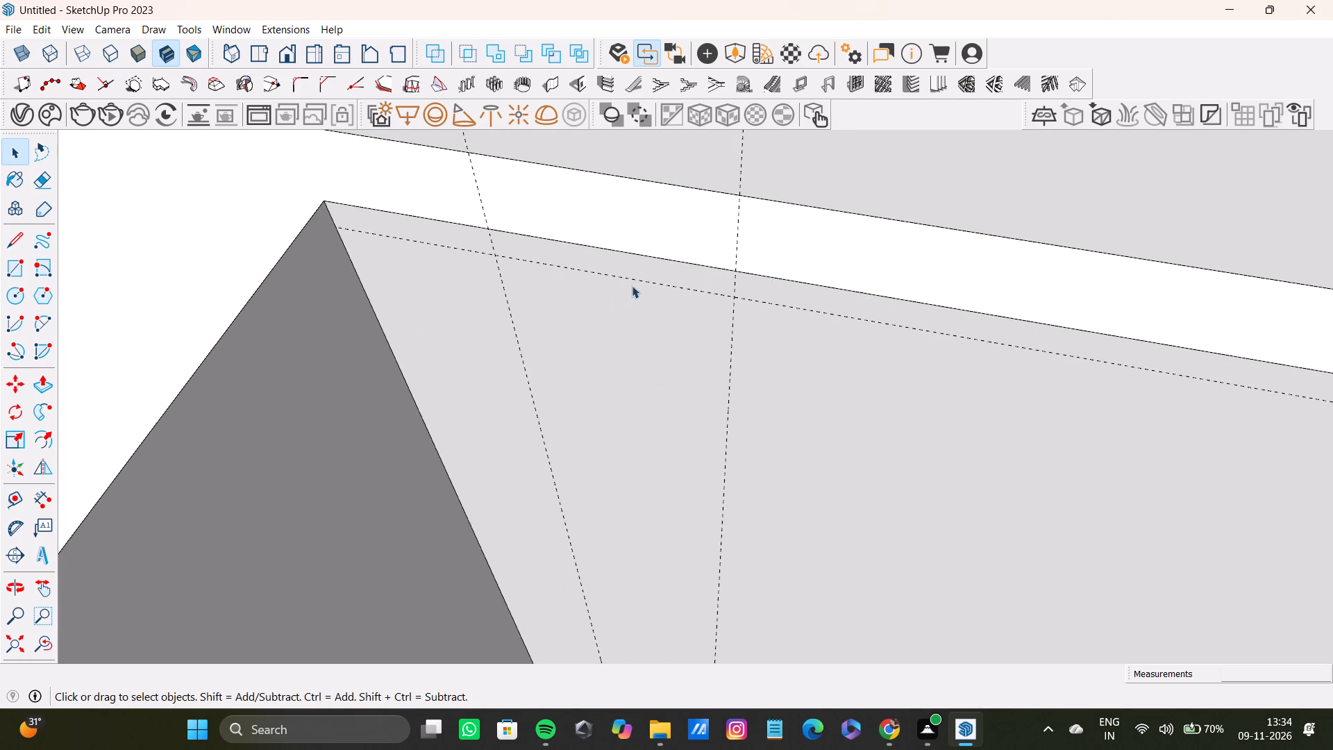
click(639, 280)
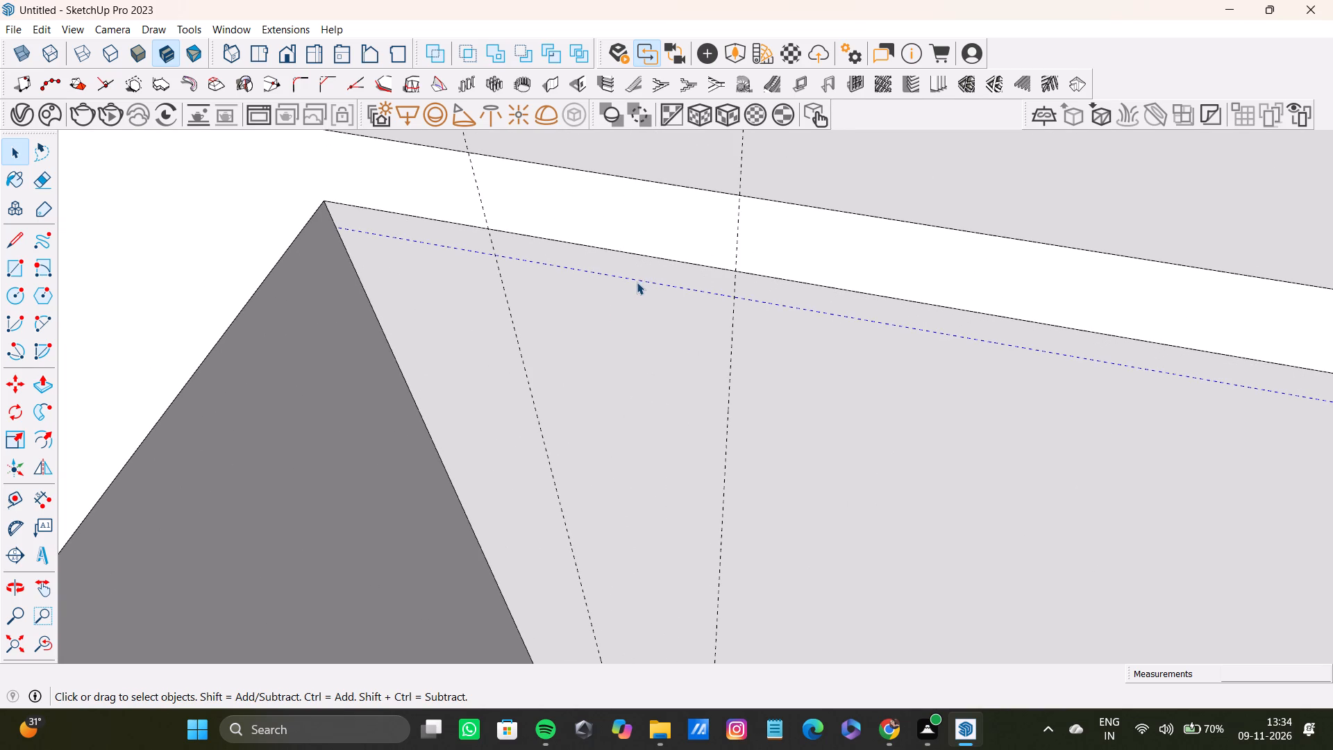
key(Delete)
Place a horizontal guide about 11/16" above the floor edge of the recessed strip beside the narrow raised panel.
scroll(642, 324, down, 20)
scroll(642, 324, down, 3)
shift+middle_drag(647, 417, 553, 89)
scroll(570, 151, down, 3)
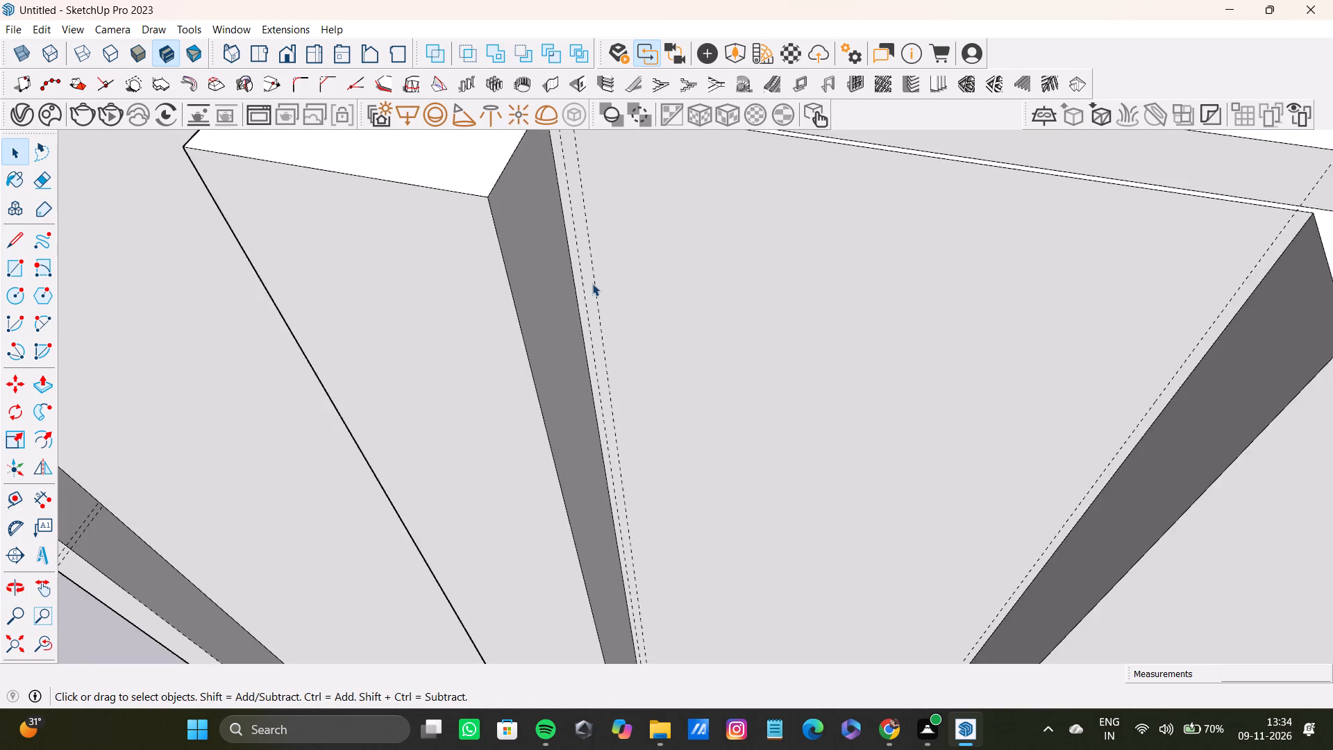
scroll(592, 283, down, 8)
middle_drag(605, 303, 553, 0)
middle_drag(657, 378, 617, 3)
middle_drag(621, 344, 594, 128)
scroll(626, 367, up, 2)
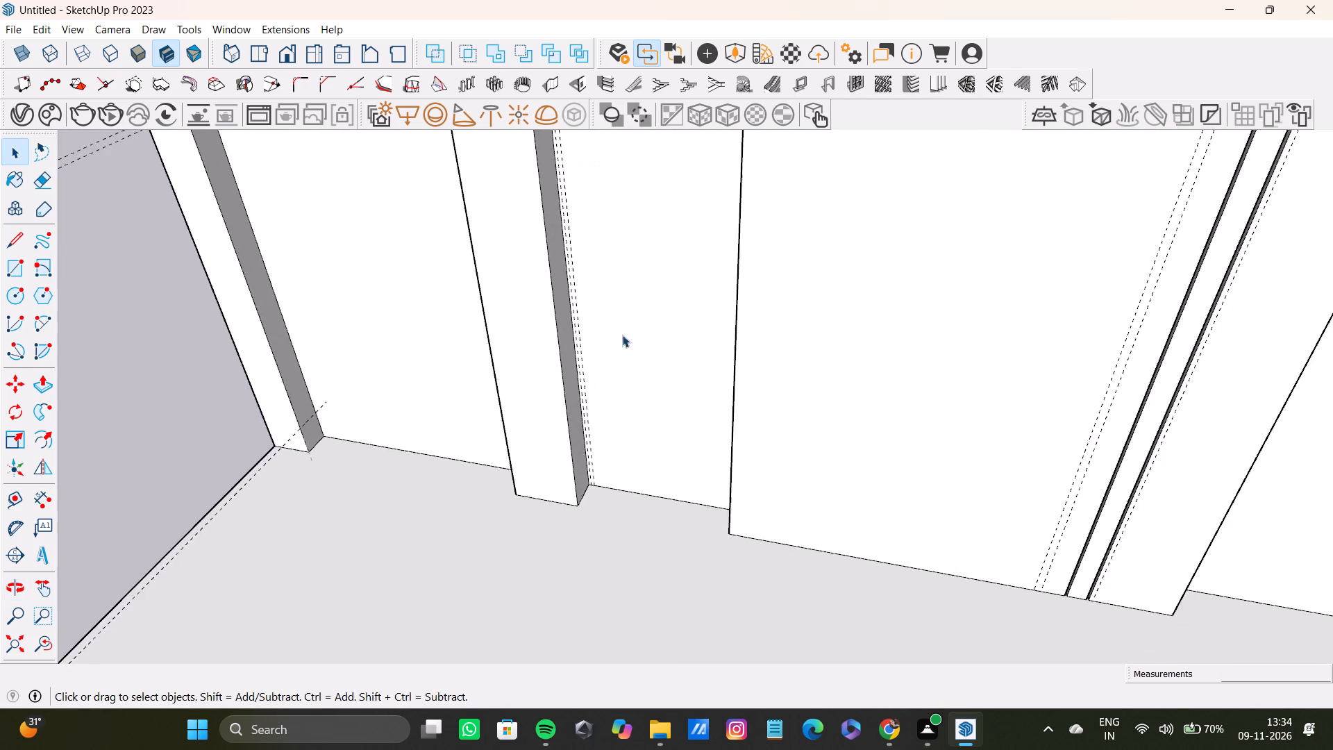
scroll(622, 335, up, 3)
middle_drag(611, 364, 498, 224)
scroll(562, 385, up, 12)
middle_drag(553, 363, 580, 355)
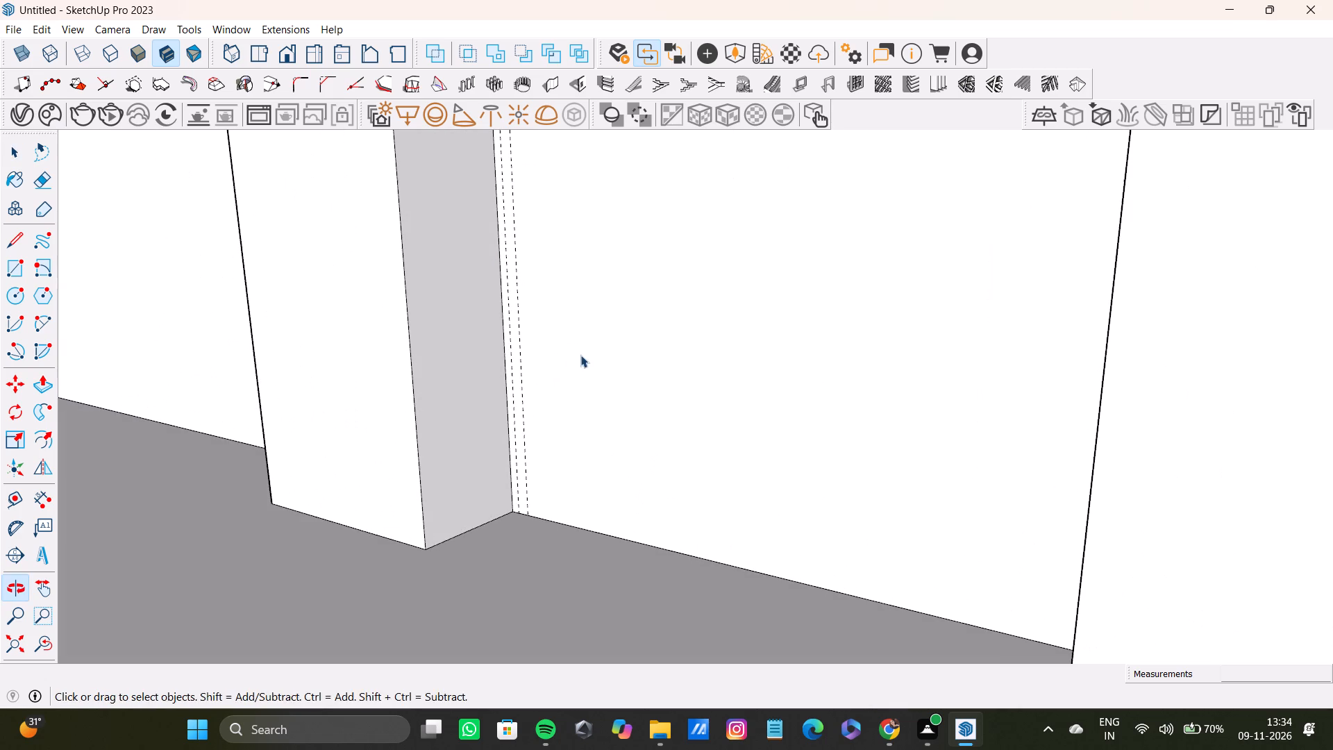
key(t)
scroll(524, 526, up, 16)
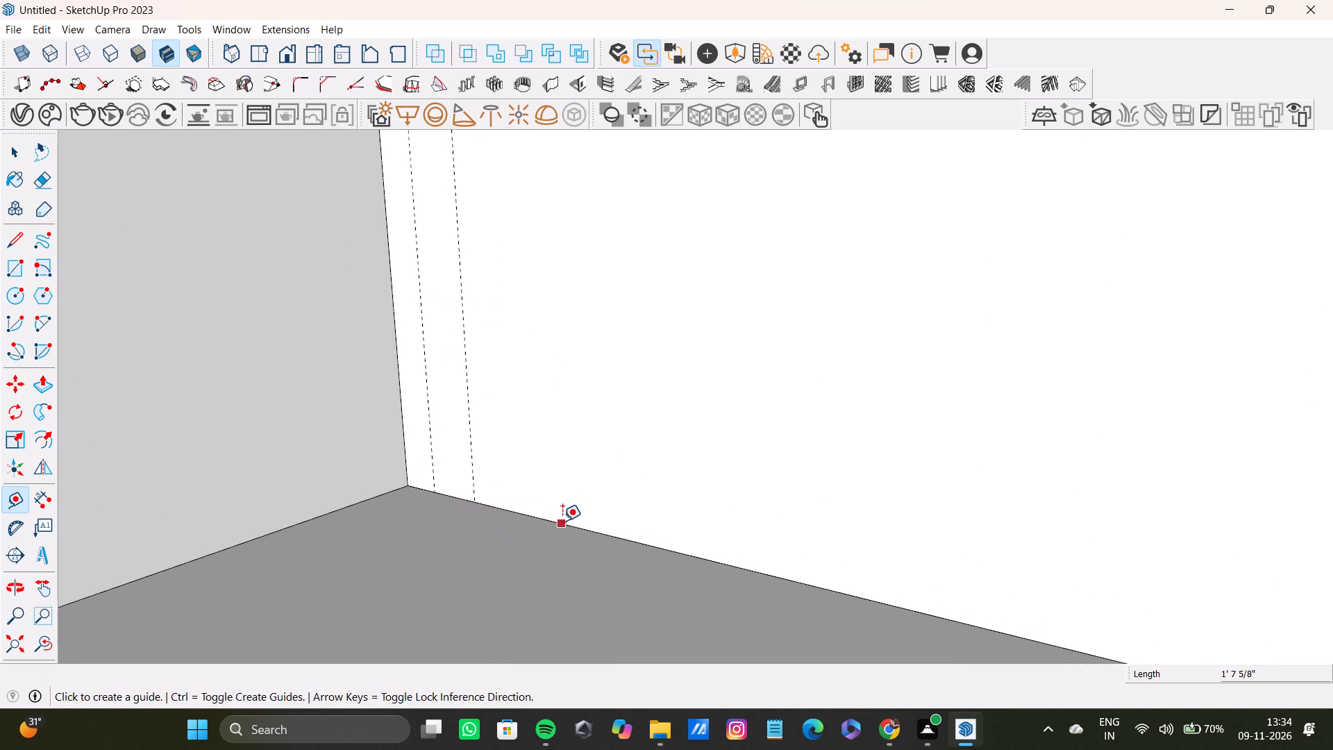
click(563, 524)
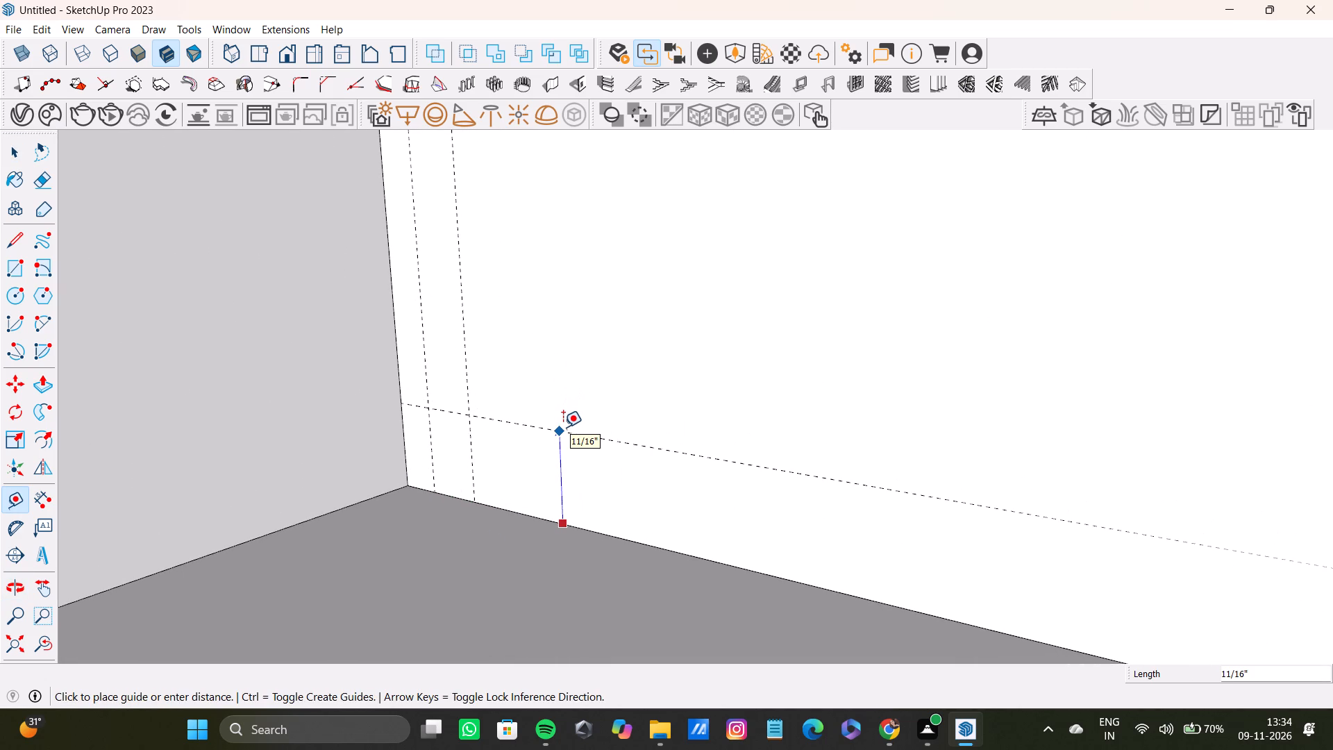
click(563, 427)
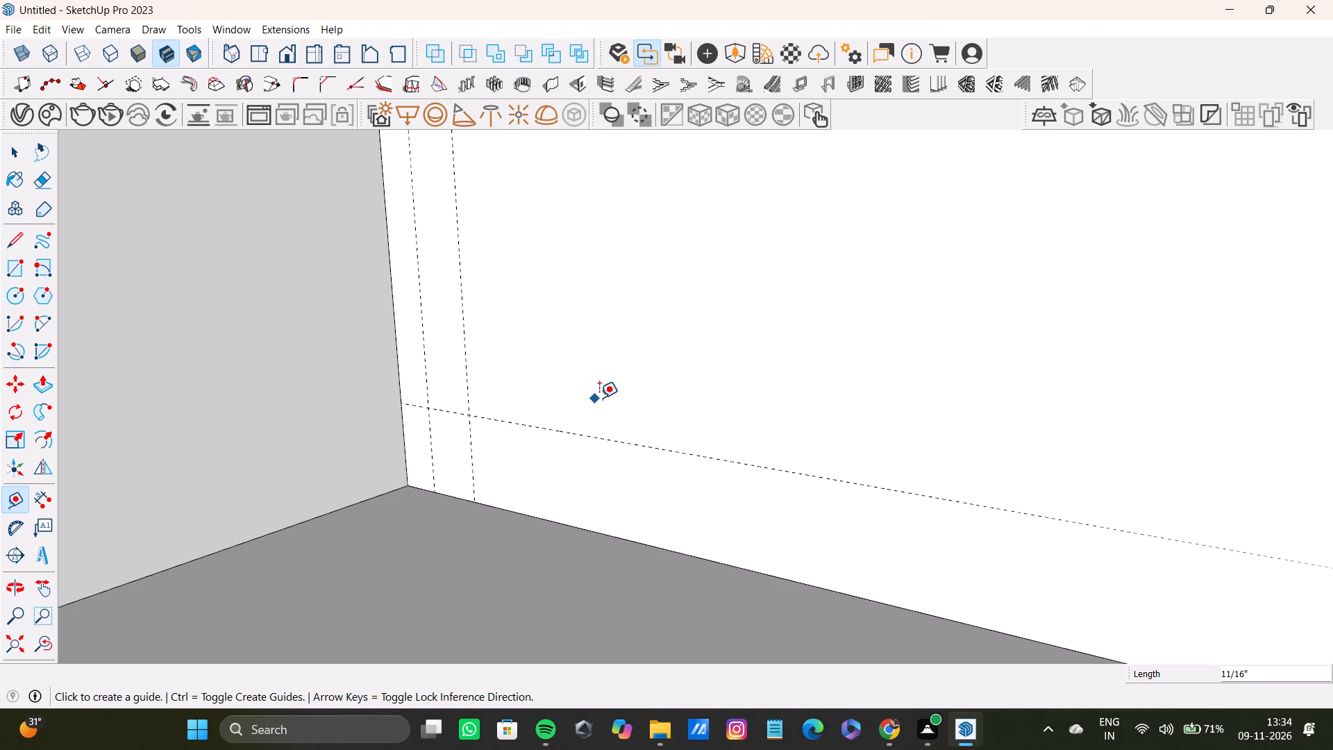
Place a horizontal guide about 5/16" below the top edge of the recessed strip.
scroll(678, 288, down, 14)
shift+middle_drag(657, 256, 644, 464)
scroll(691, 359, down, 8)
shift+middle_drag(700, 215, 670, 492)
shift+scroll(671, 485, down, 10)
shift+middle_drag(692, 303, 581, 573)
scroll(599, 477, down, 9)
shift+middle_drag(611, 406, 591, 501)
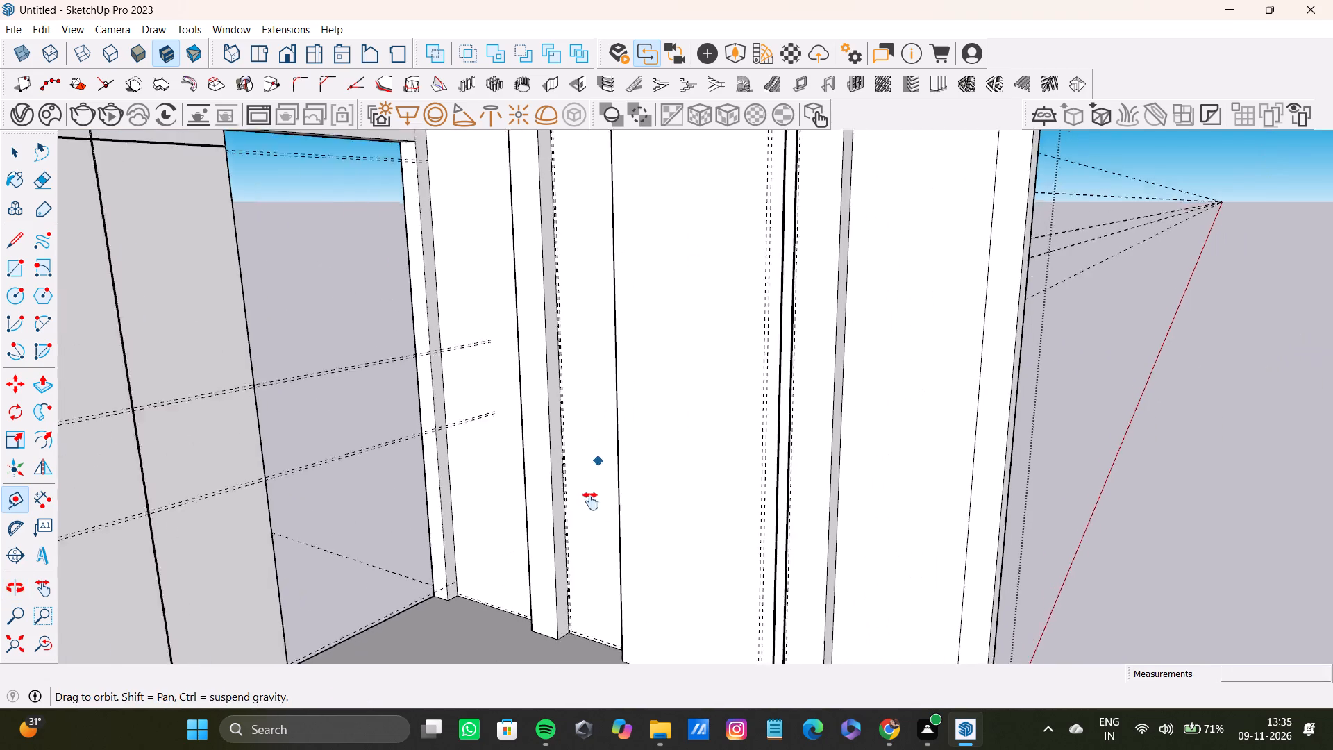
shift+middle_drag(591, 501, 562, 632)
shift+scroll(562, 630, down, 1)
scroll(555, 213, up, 20)
scroll(555, 213, up, 3)
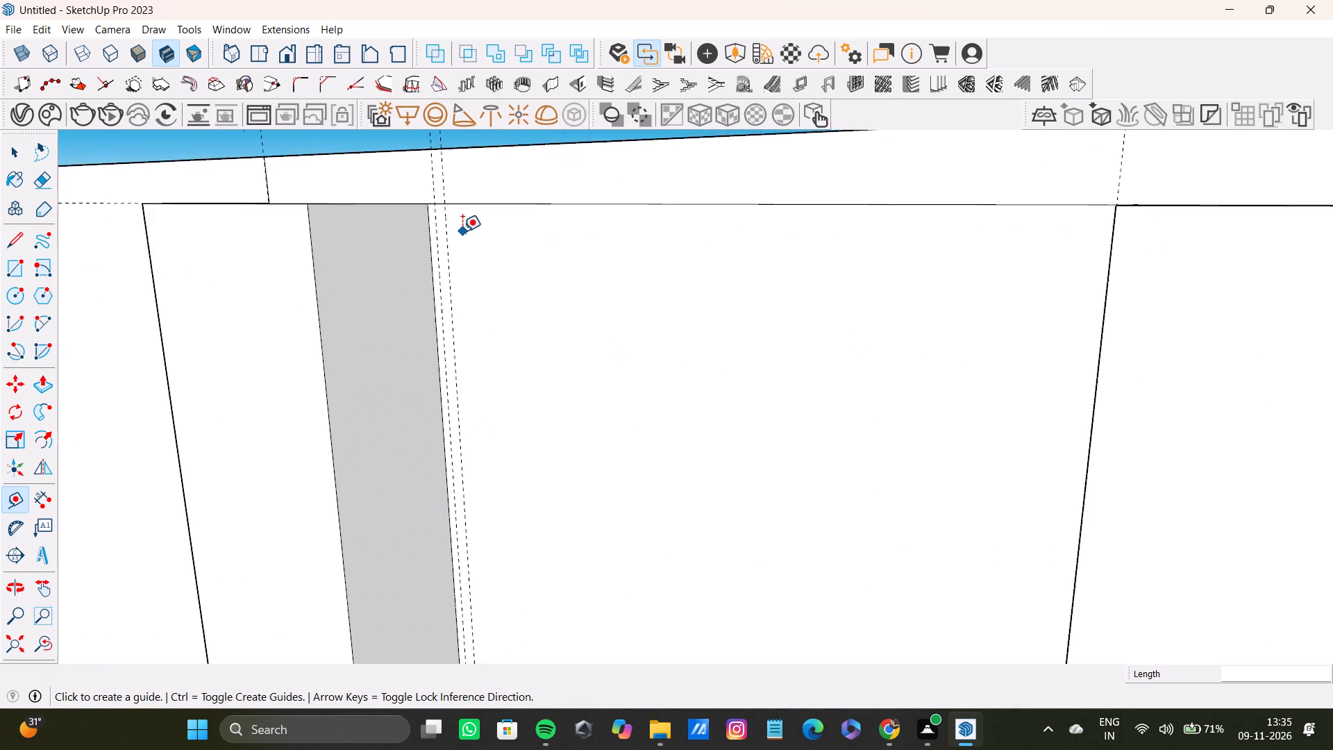
shift+middle_drag(462, 233, 613, 291)
scroll(614, 283, up, 18)
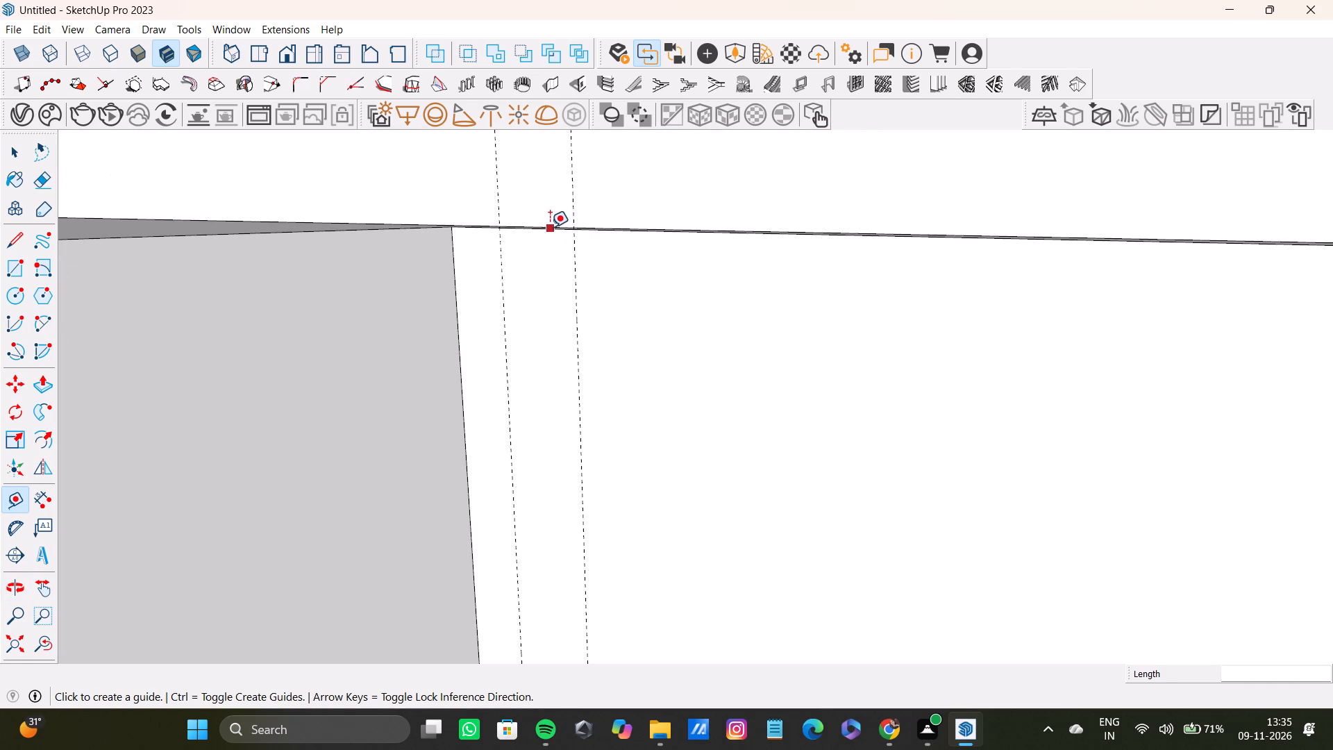
click(550, 227)
click(580, 301)
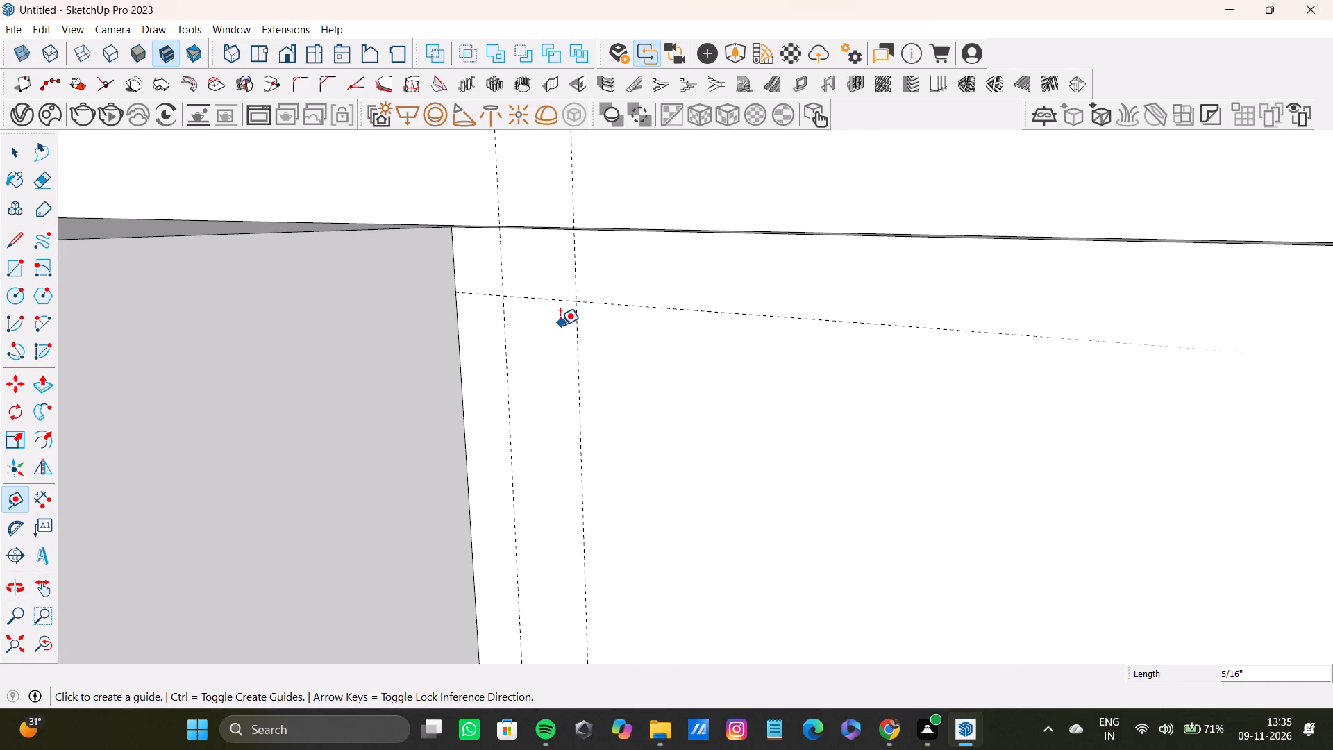
Draw a full-height rectangle about 12' 8 15/16" by 7/16" between the two vertical guides, from the upper to the lower horizontal guide.
key(r)
click(503, 294)
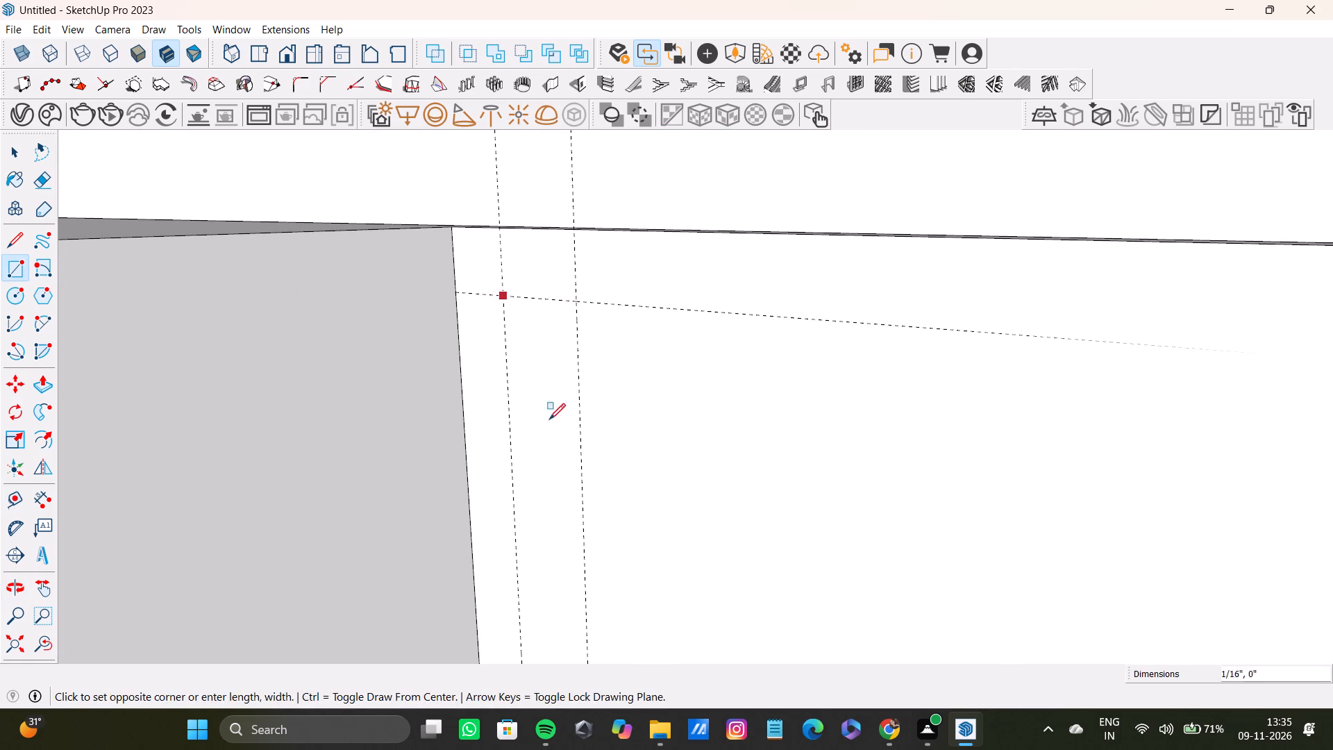
scroll(601, 515, down, 4)
shift+middle_drag(603, 560, 571, 124)
scroll(564, 518, down, 1)
middle_drag(551, 617, 584, 173)
middle_drag(587, 473, 611, 65)
middle_drag(657, 553, 618, 0)
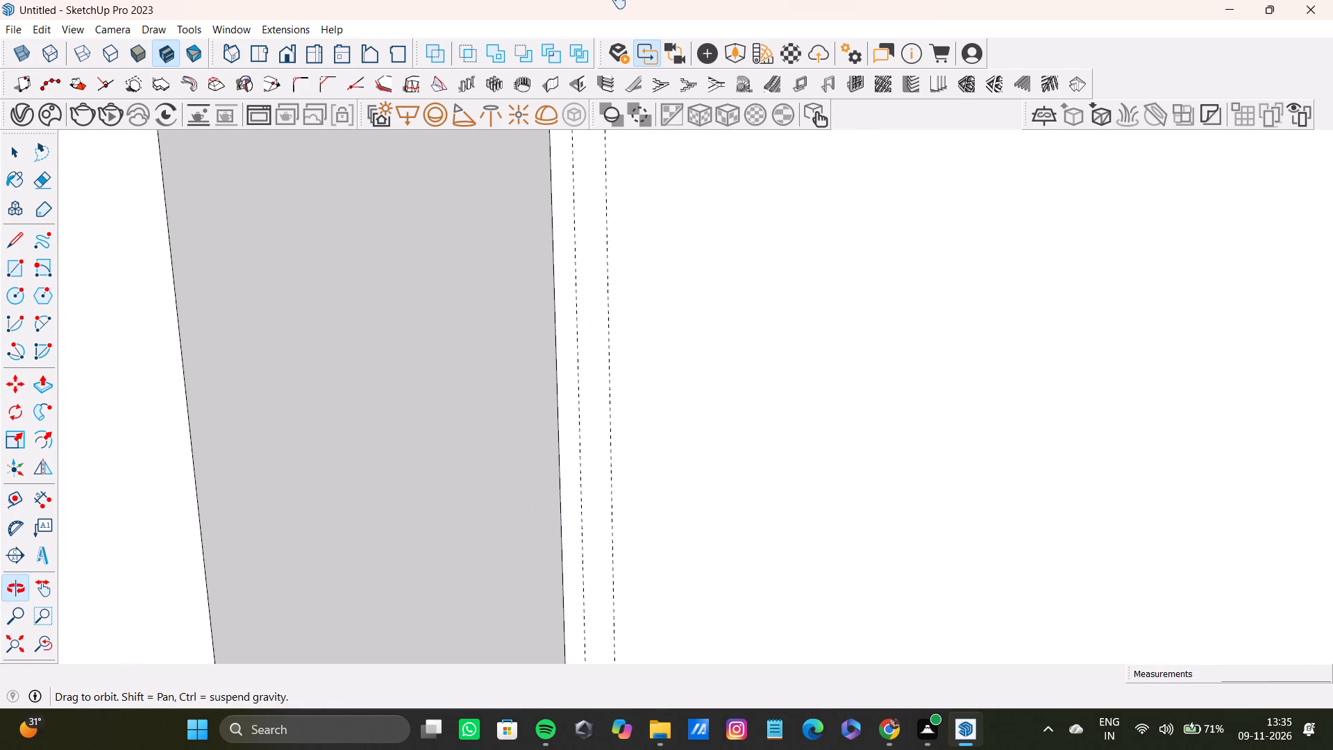
middle_drag(618, 0, 617, 0)
scroll(602, 519, down, 2)
shift+middle_drag(599, 518, 594, 40)
scroll(645, 460, down, 1)
middle_drag(631, 512, 615, 153)
middle_drag(610, 490, 607, 175)
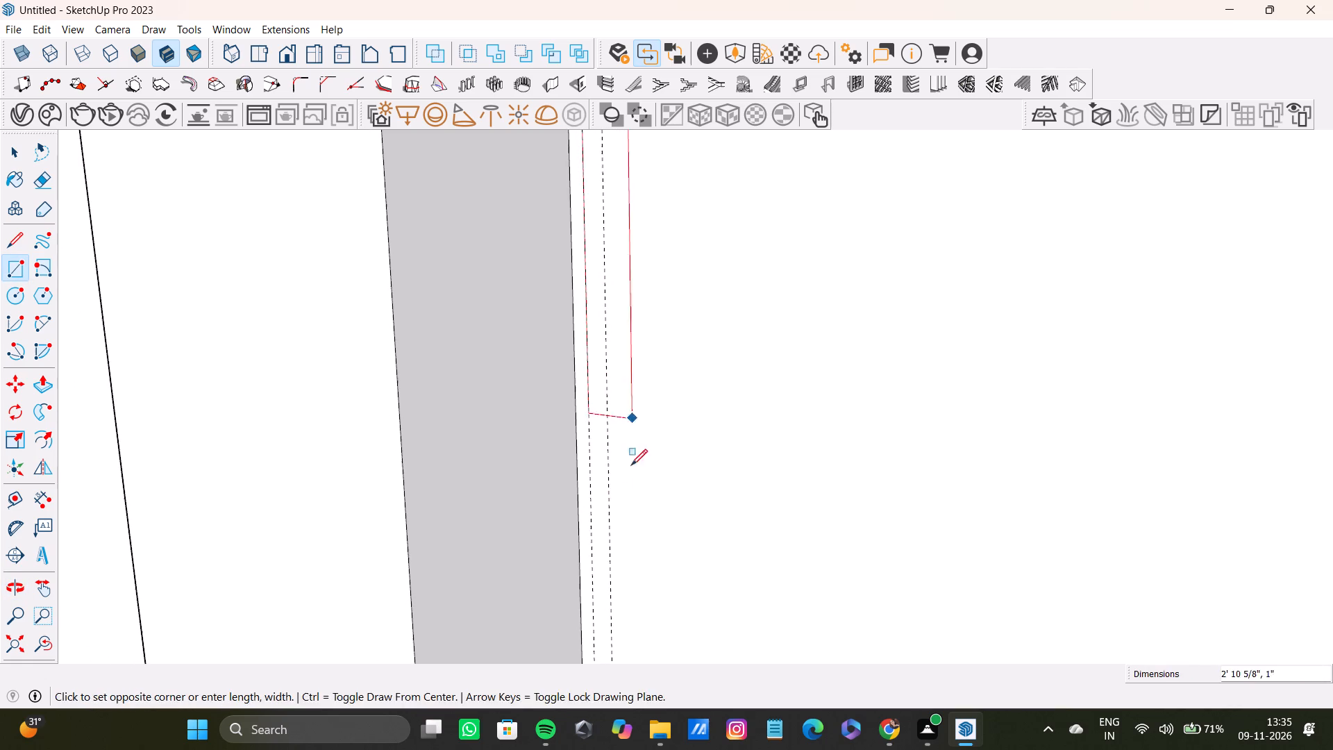
middle_drag(626, 504, 603, 164)
shift+middle_drag(624, 540, 626, 222)
middle_drag(619, 585, 625, 295)
shift+middle_drag(630, 533, 635, 237)
middle_drag(635, 539, 639, 323)
scroll(637, 551, down, 1)
shift+middle_drag(629, 612, 614, 192)
shift+middle_drag(652, 585, 642, 251)
shift+middle_drag(662, 531, 638, 278)
scroll(666, 481, up, 17)
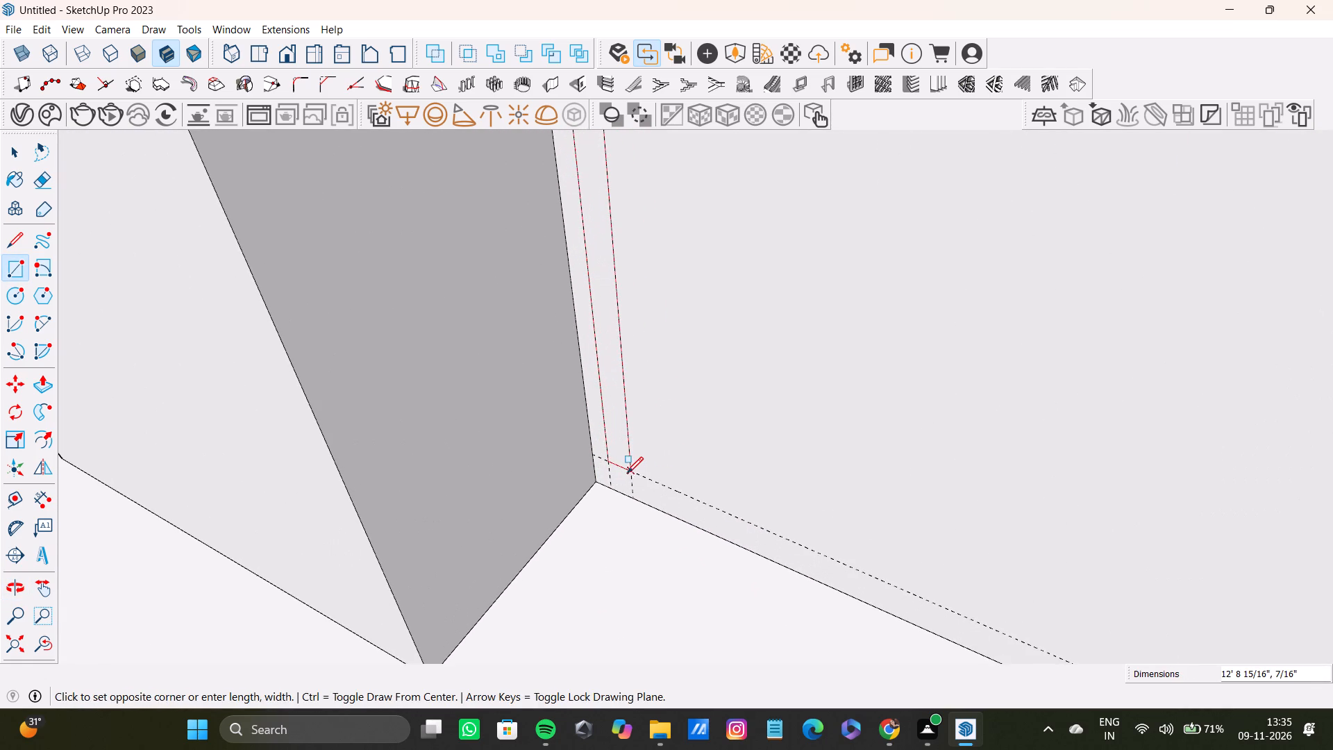
click(630, 474)
Push/Pull the narrow rectangle about 7/16" out from the recessed wall face.
scroll(757, 428, down, 7)
shift+scroll(706, 416, down, 3)
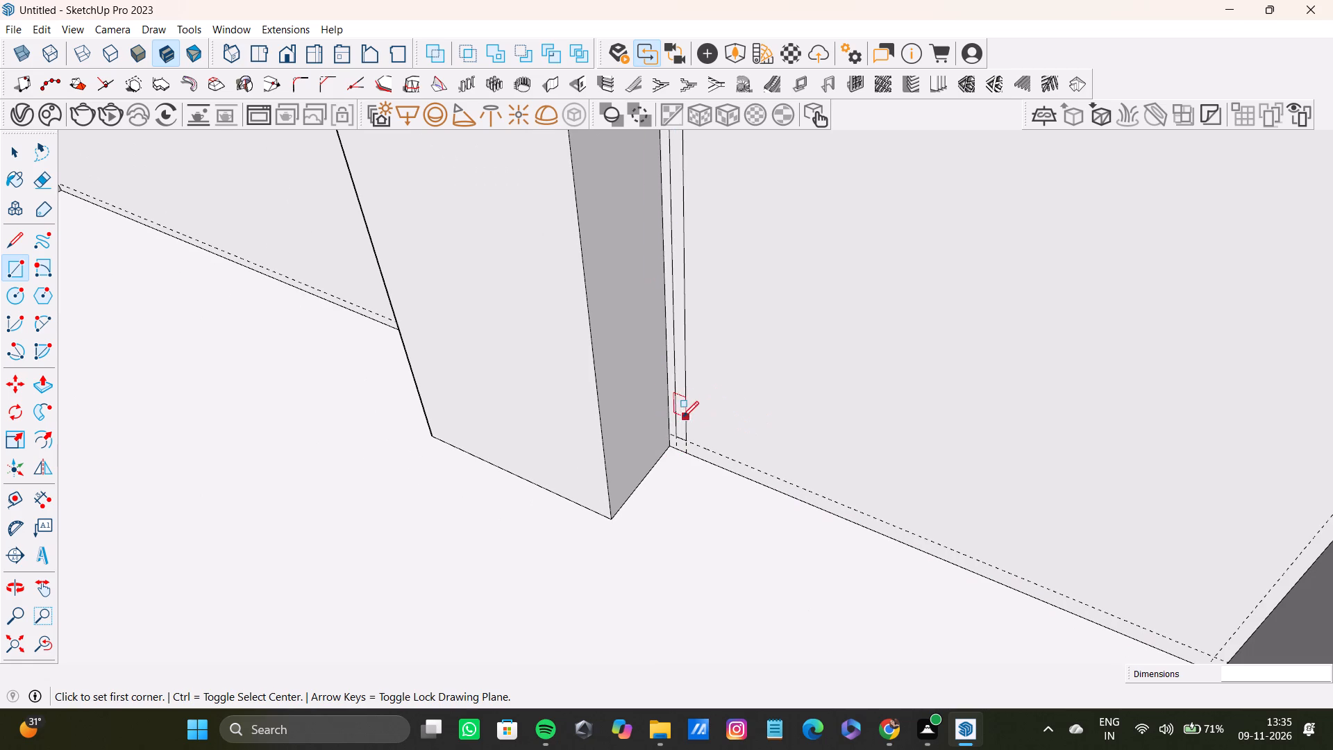
key(space)
click(683, 414)
key(p)
drag(683, 414, 673, 414)
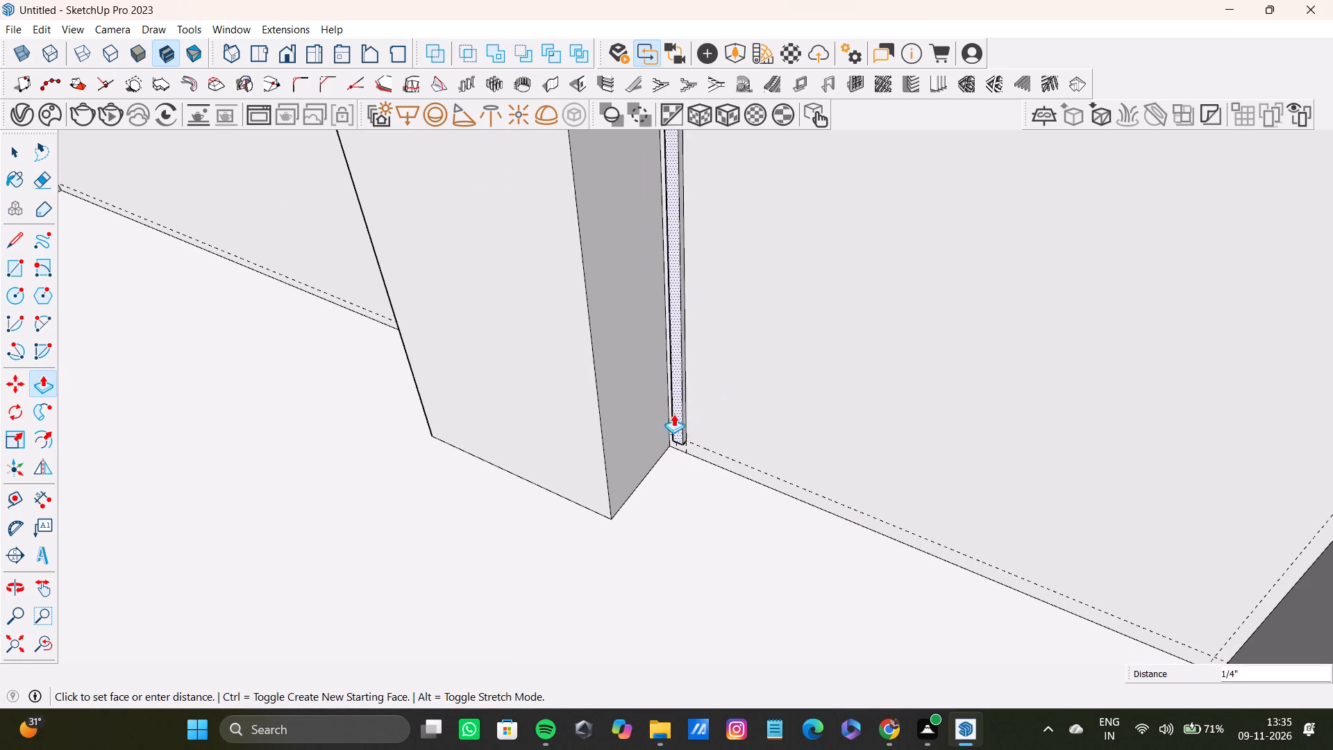
drag(673, 414, 670, 415)
scroll(705, 398, down, 7)
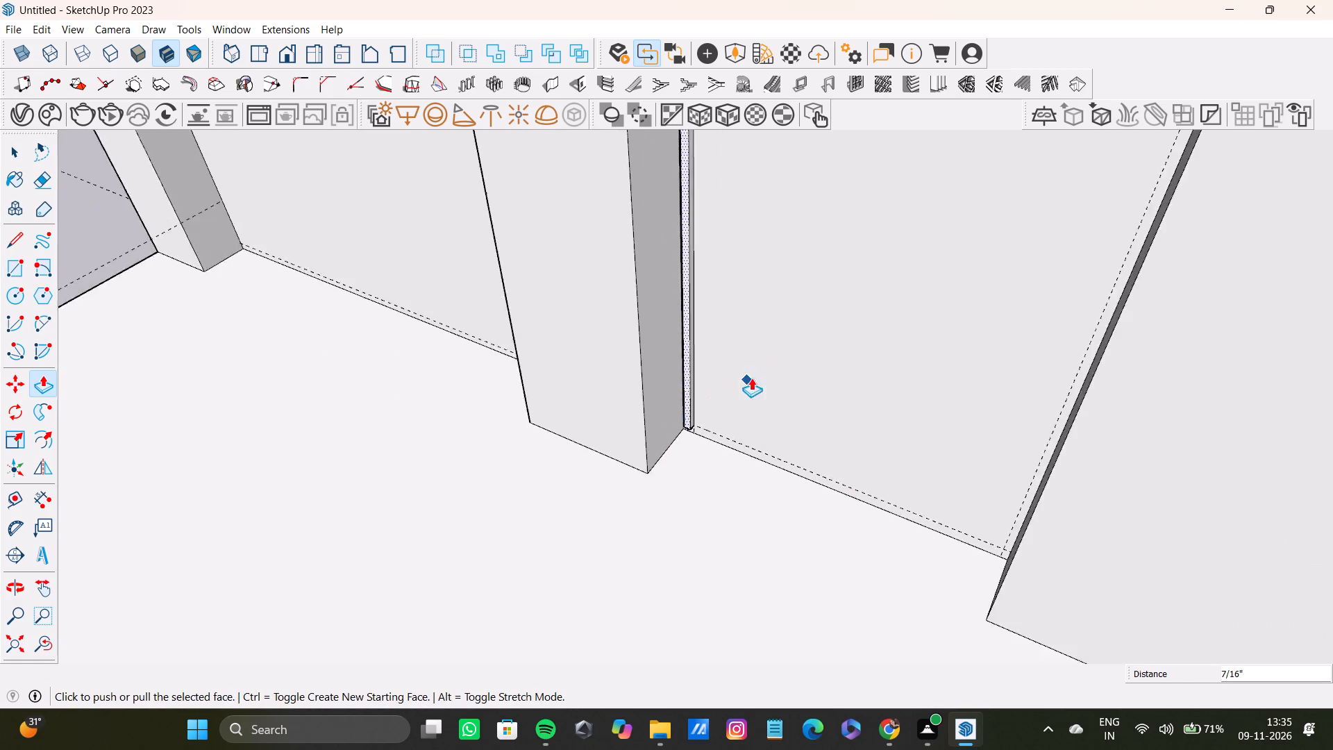
Pull the thin vertical strip's front face slightly further out from the recessed wall.
scroll(751, 378, down, 11)
shift+middle_drag(798, 341, 819, 644)
shift+scroll(818, 644, down, 1)
scroll(780, 464, down, 8)
shift+middle_drag(789, 366, 741, 629)
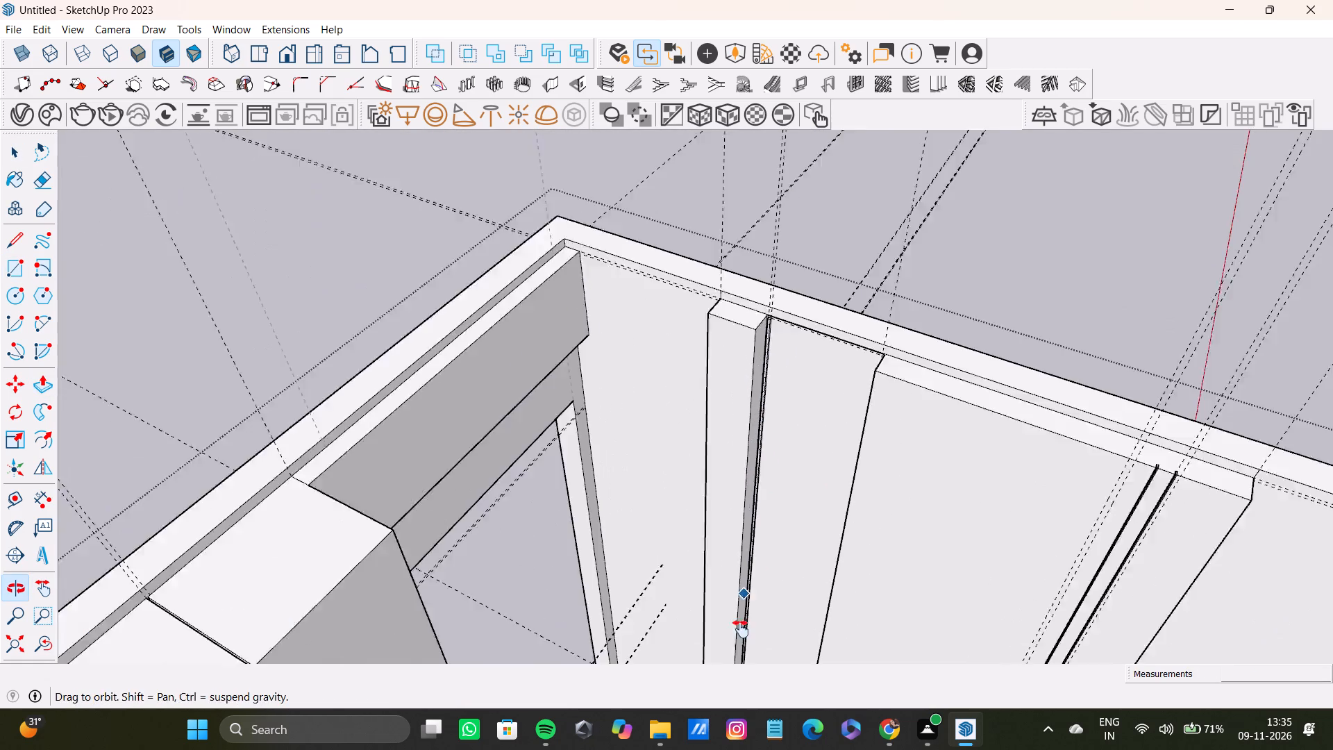
shift+middle_drag(741, 629, 741, 637)
scroll(764, 448, up, 20)
scroll(764, 448, up, 9)
drag(796, 349, 795, 351)
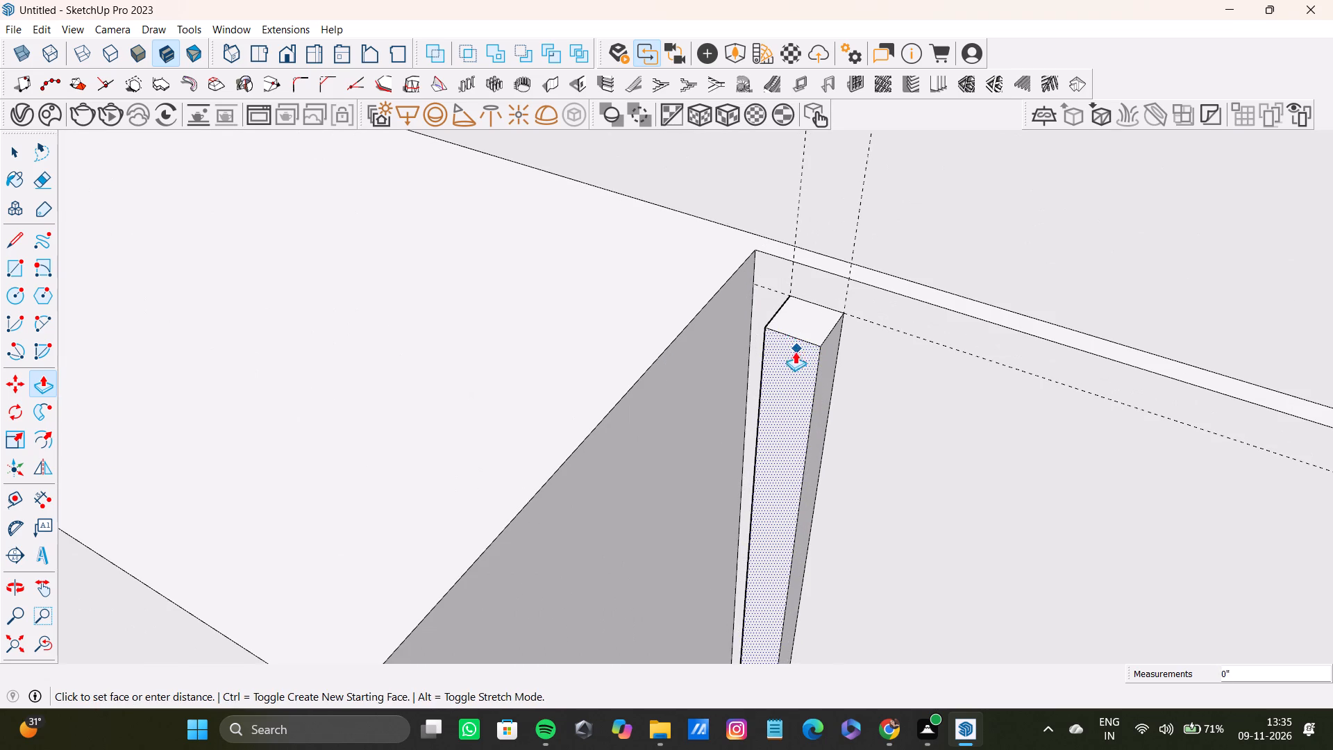
drag(795, 351, 785, 367)
Widen the thin vertical strip by pulling its side face away from the narrow raised panel, past the second vertical guide.
key(space)
click(828, 374)
key(p)
drag(821, 372, 830, 372)
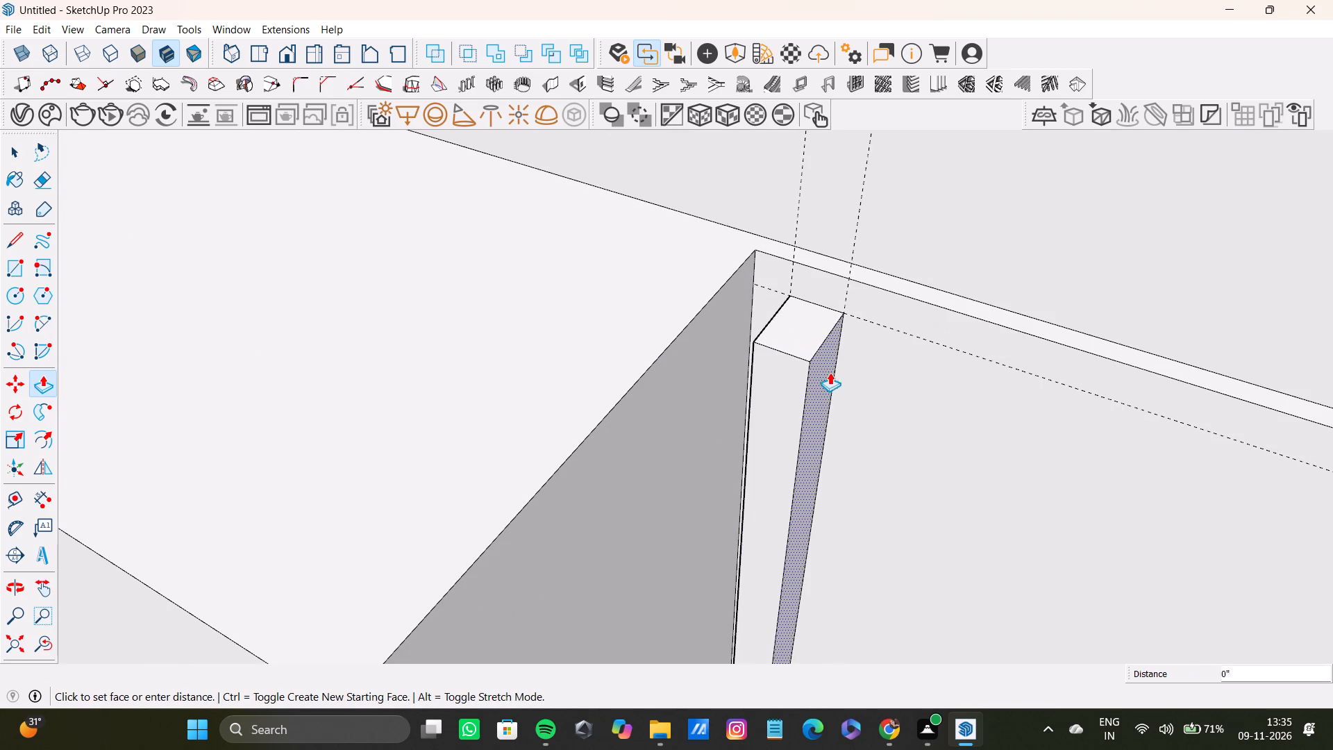
drag(830, 372, 864, 381)
key(space)
scroll(819, 367, down, 13)
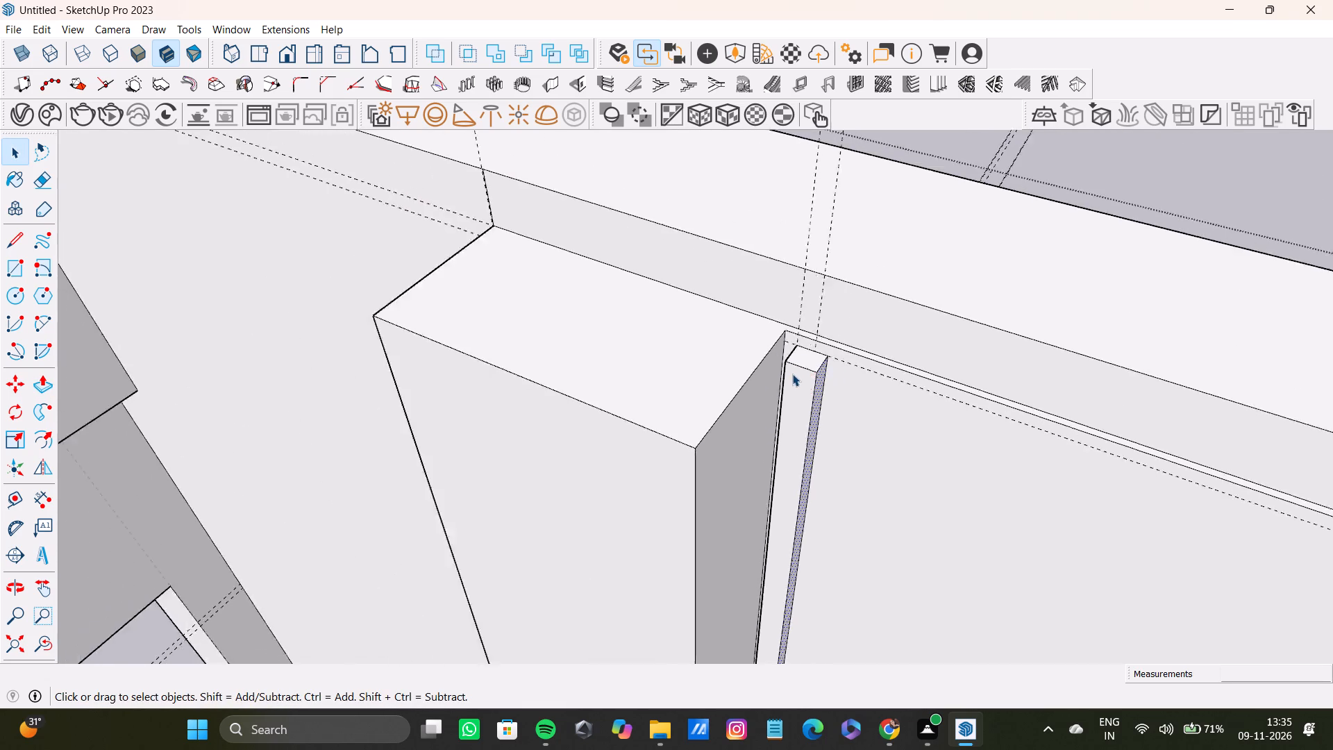
scroll(792, 374, down, 11)
middle_drag(810, 415, 782, 346)
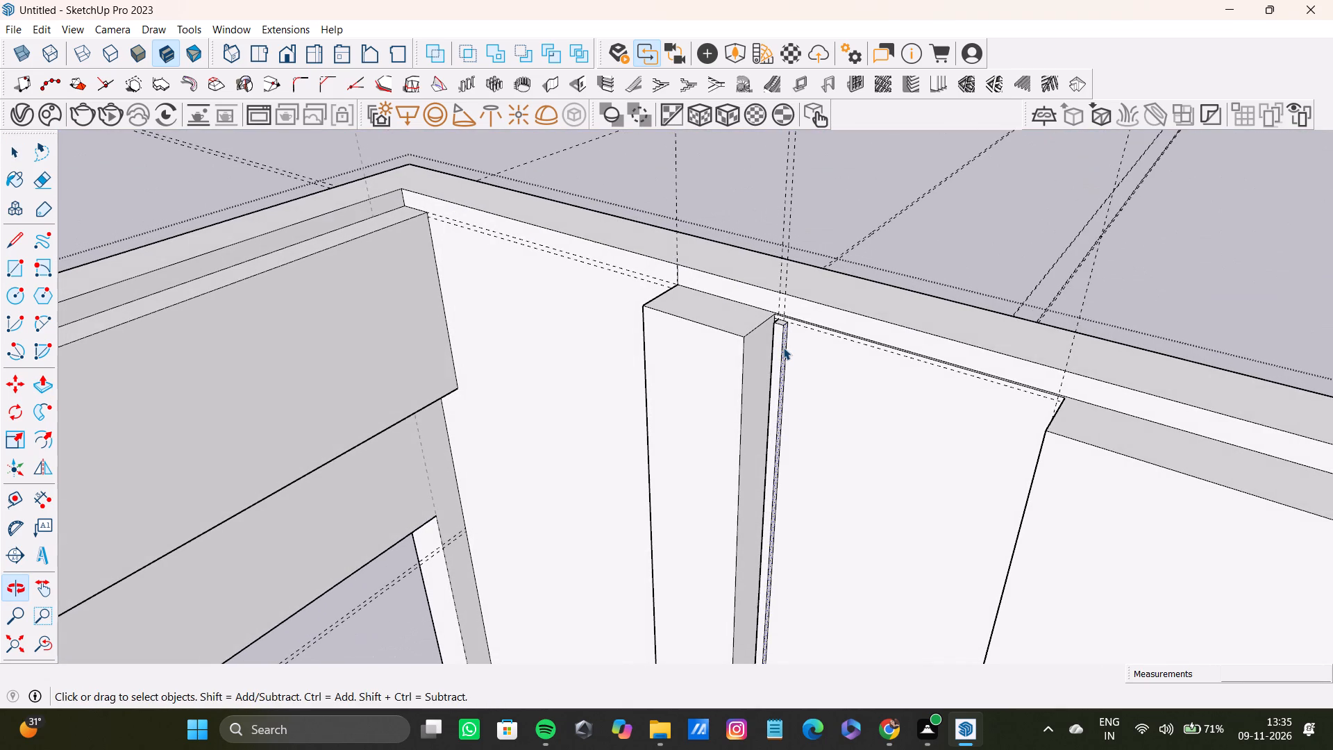
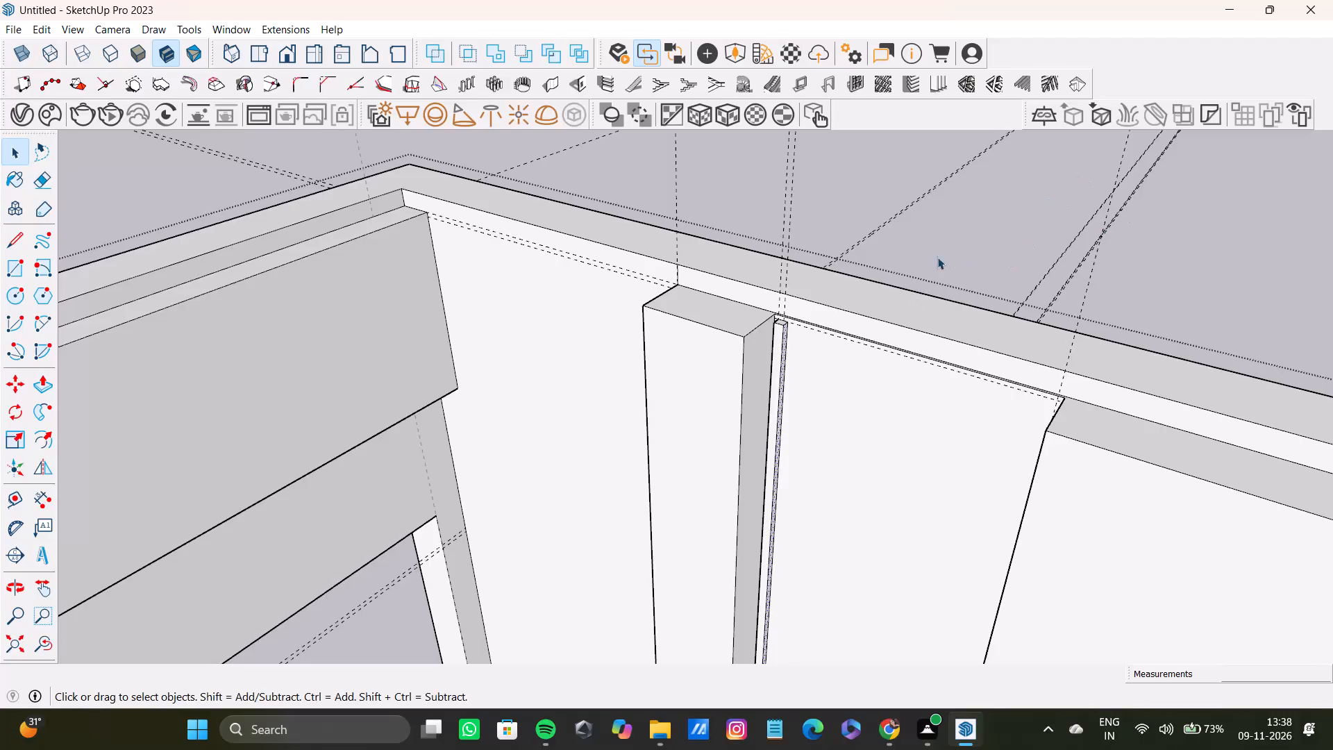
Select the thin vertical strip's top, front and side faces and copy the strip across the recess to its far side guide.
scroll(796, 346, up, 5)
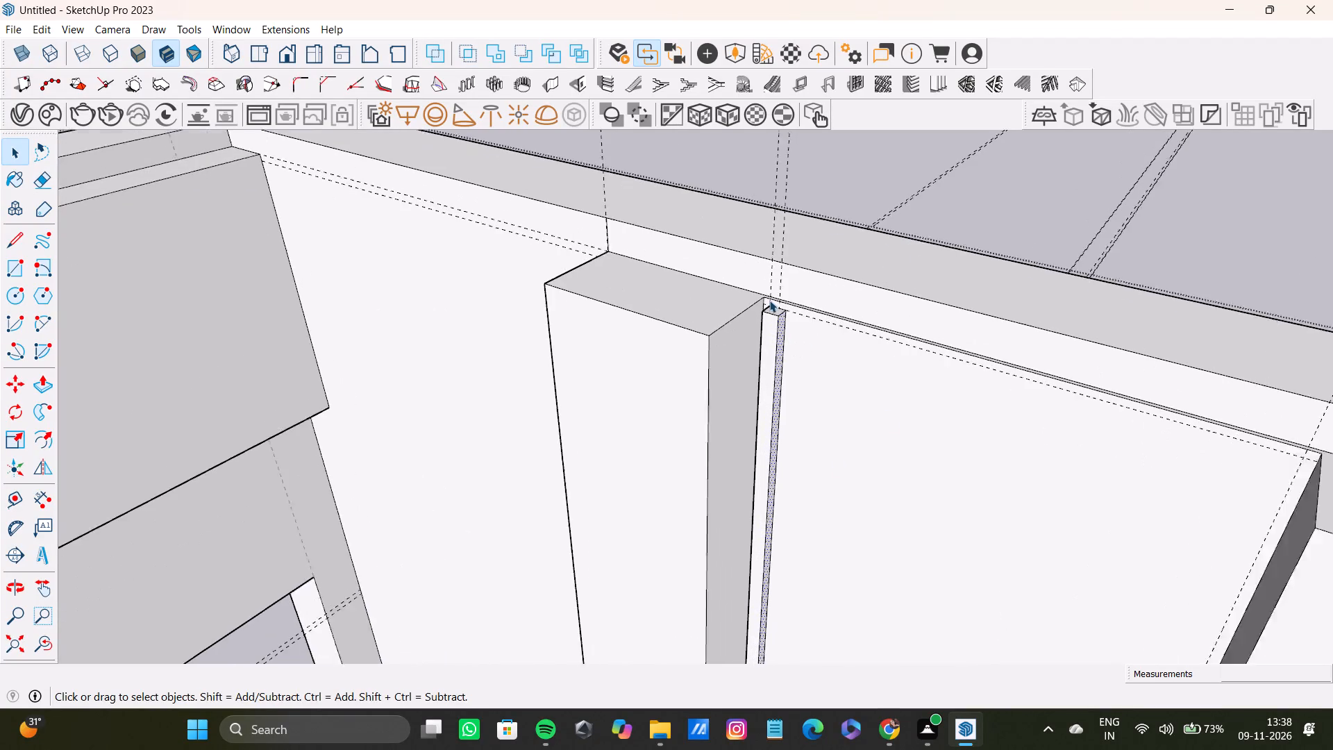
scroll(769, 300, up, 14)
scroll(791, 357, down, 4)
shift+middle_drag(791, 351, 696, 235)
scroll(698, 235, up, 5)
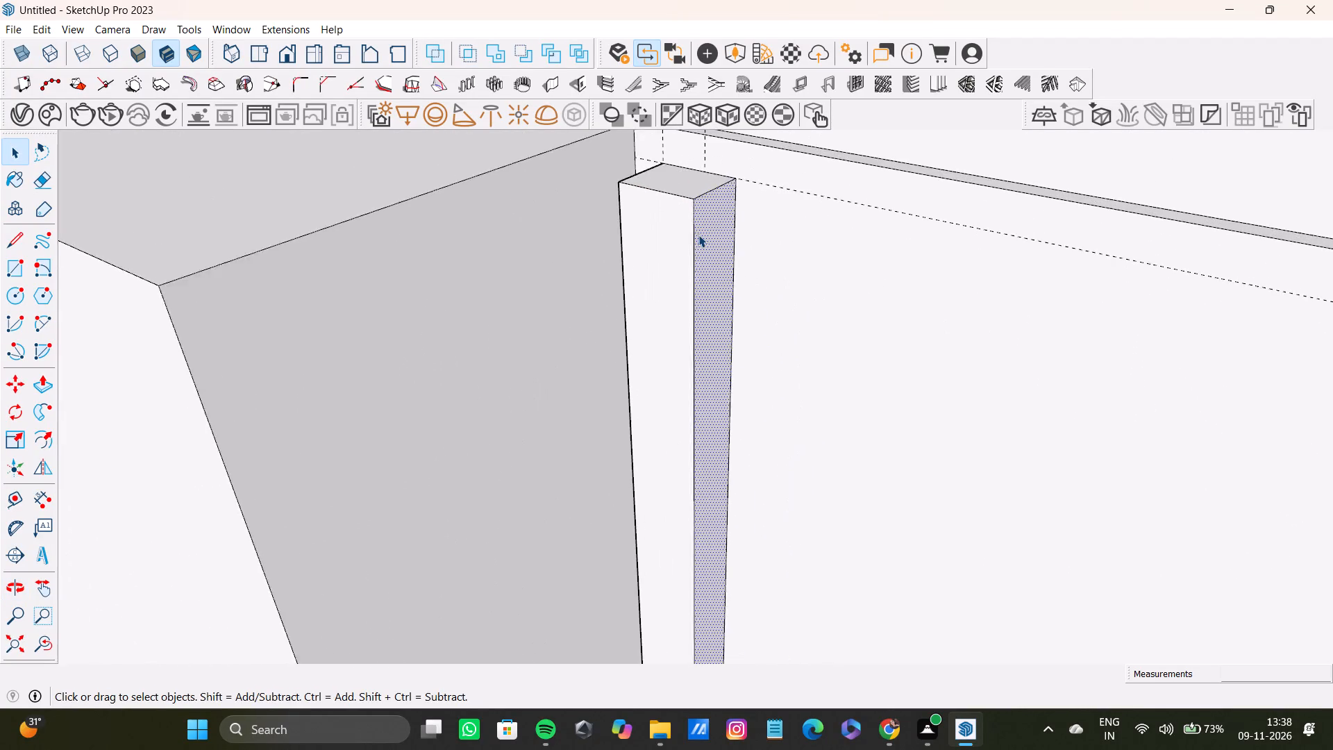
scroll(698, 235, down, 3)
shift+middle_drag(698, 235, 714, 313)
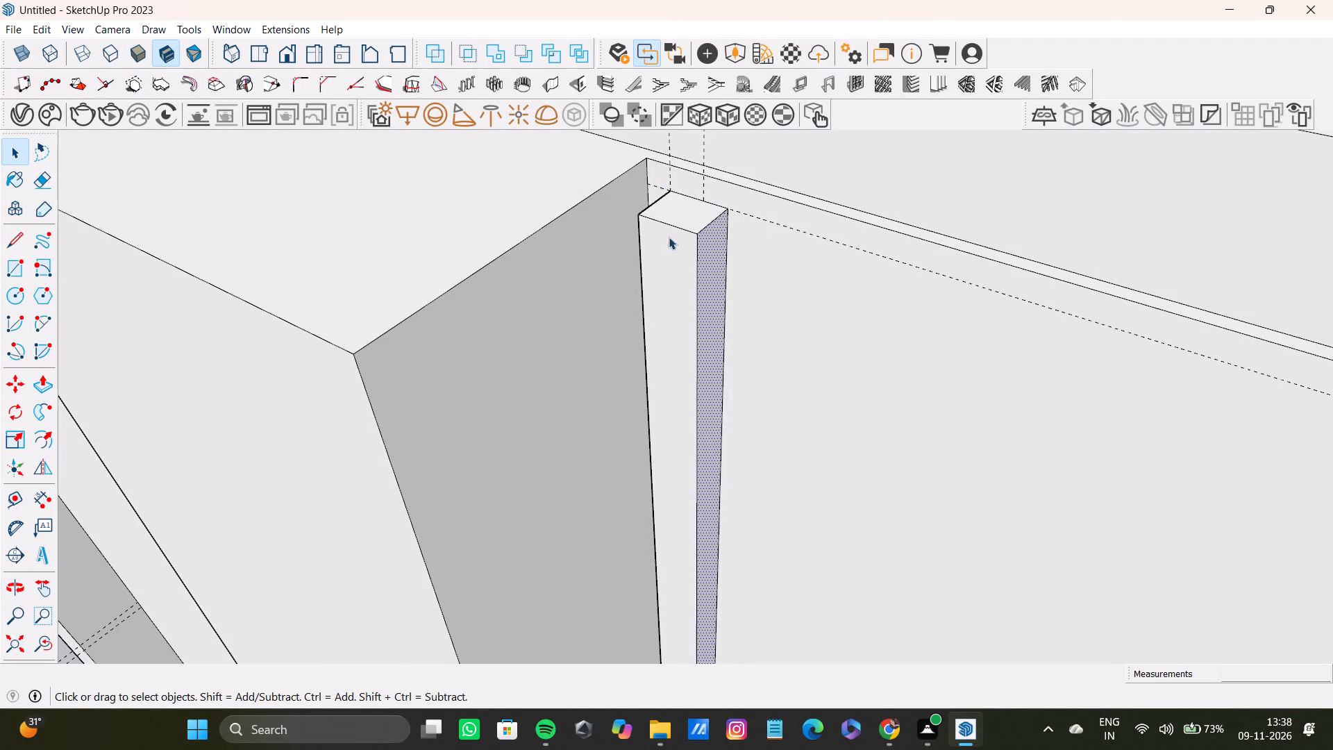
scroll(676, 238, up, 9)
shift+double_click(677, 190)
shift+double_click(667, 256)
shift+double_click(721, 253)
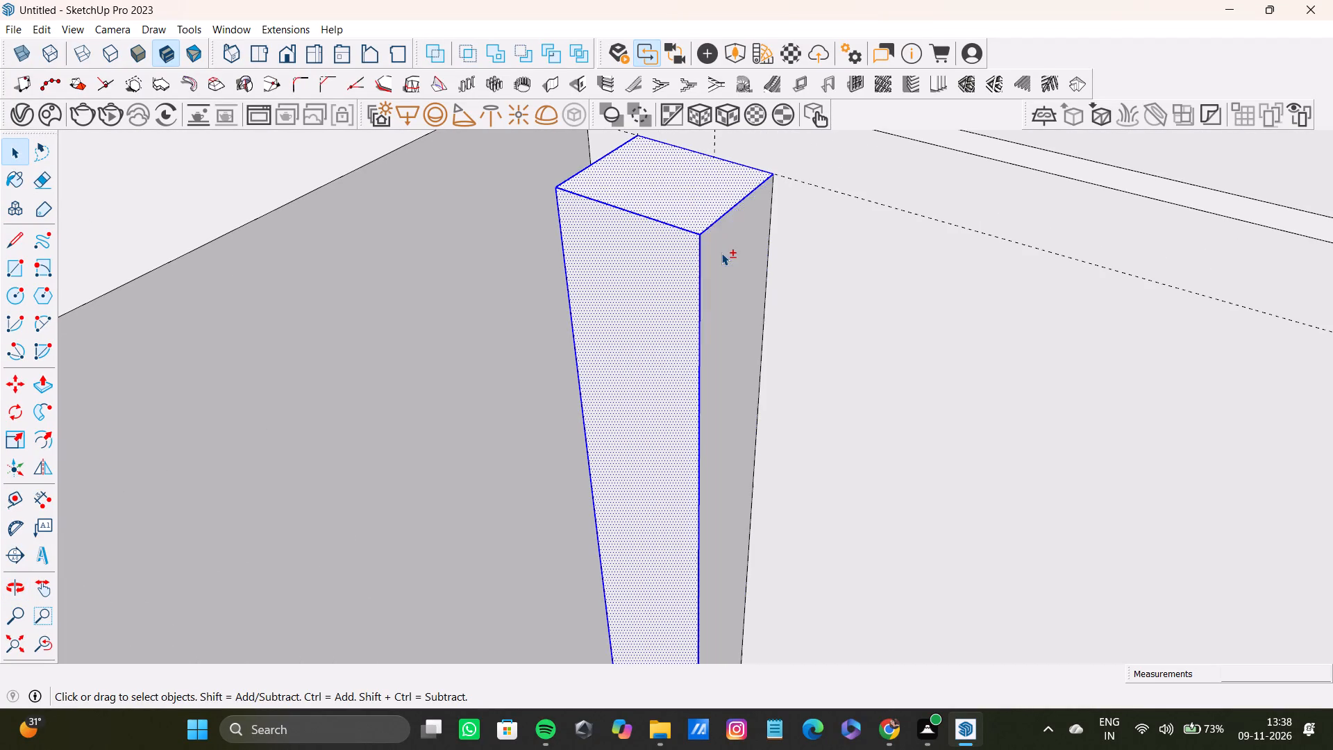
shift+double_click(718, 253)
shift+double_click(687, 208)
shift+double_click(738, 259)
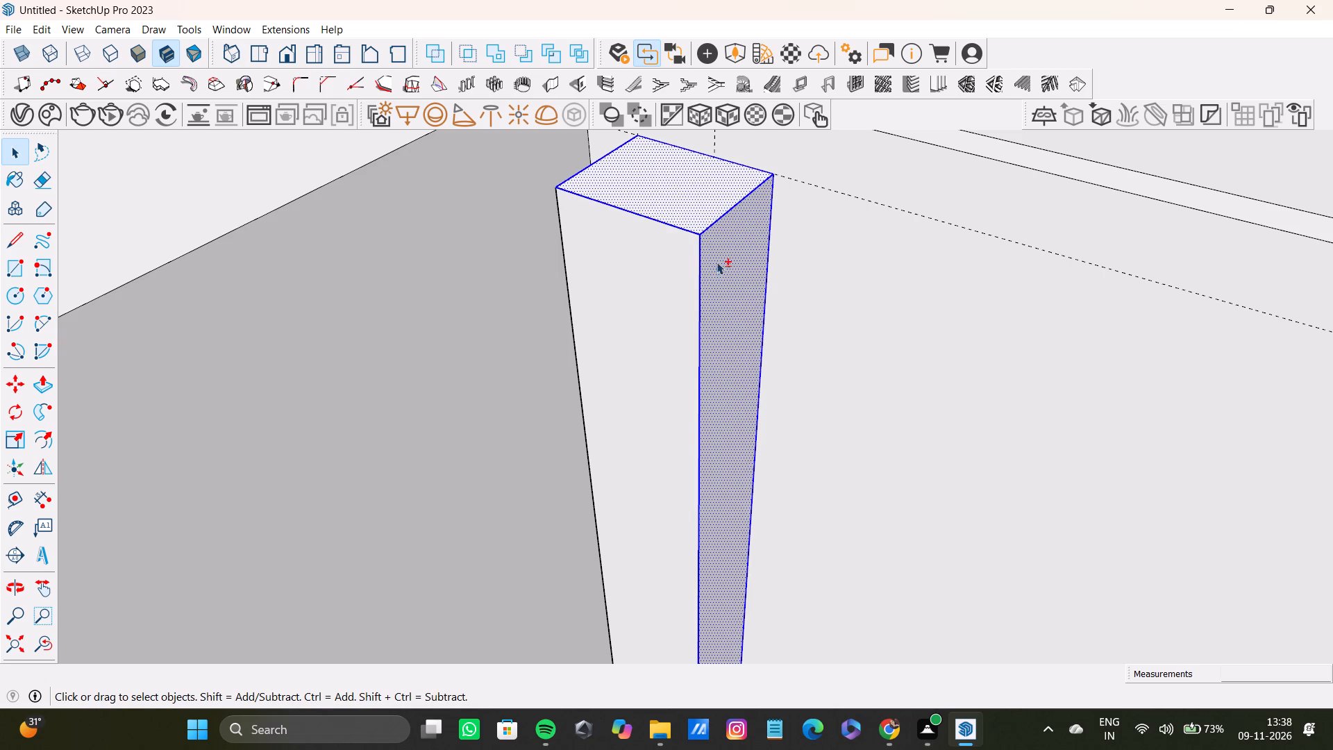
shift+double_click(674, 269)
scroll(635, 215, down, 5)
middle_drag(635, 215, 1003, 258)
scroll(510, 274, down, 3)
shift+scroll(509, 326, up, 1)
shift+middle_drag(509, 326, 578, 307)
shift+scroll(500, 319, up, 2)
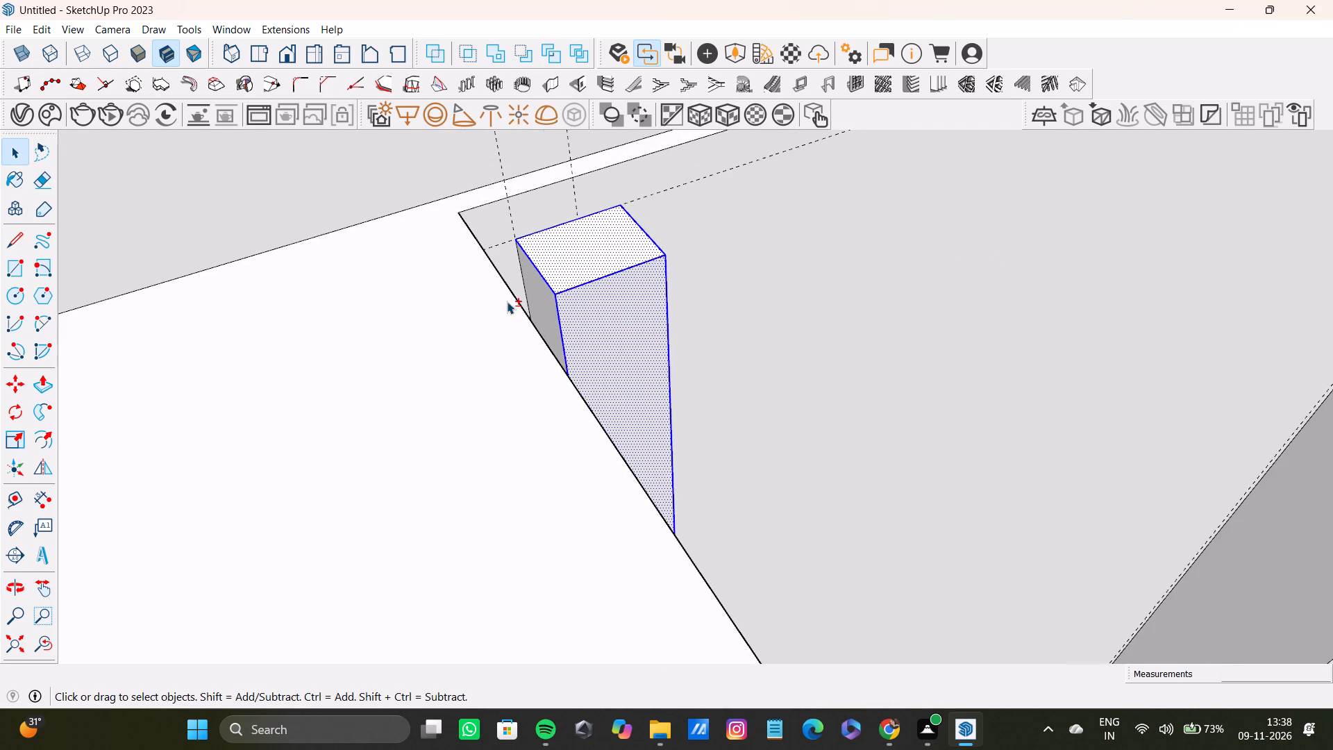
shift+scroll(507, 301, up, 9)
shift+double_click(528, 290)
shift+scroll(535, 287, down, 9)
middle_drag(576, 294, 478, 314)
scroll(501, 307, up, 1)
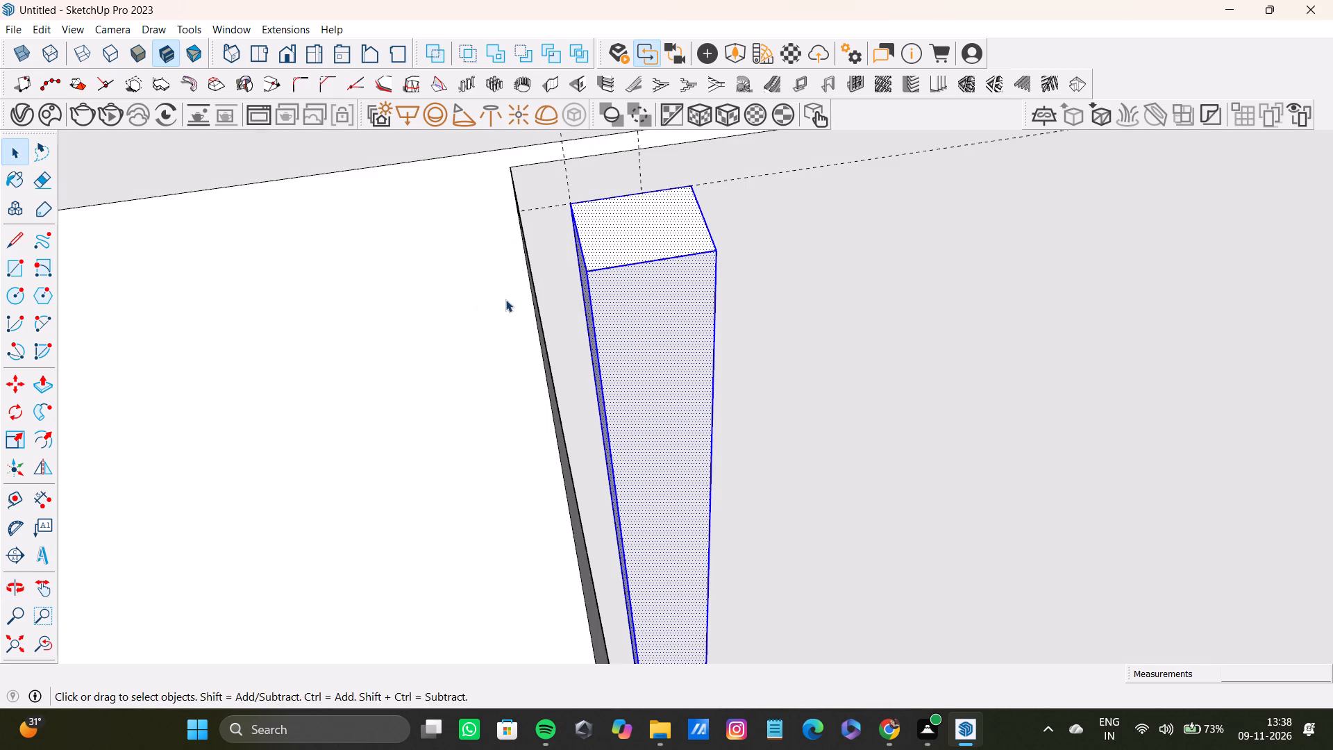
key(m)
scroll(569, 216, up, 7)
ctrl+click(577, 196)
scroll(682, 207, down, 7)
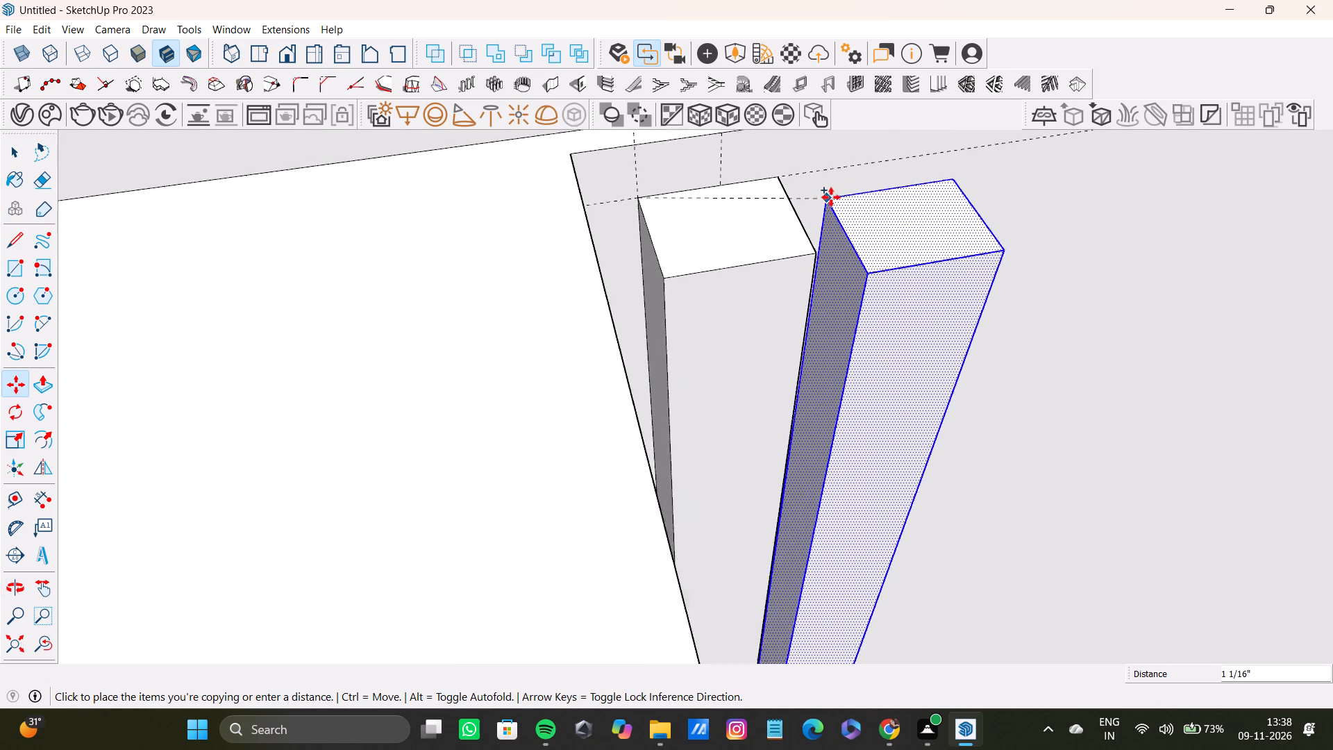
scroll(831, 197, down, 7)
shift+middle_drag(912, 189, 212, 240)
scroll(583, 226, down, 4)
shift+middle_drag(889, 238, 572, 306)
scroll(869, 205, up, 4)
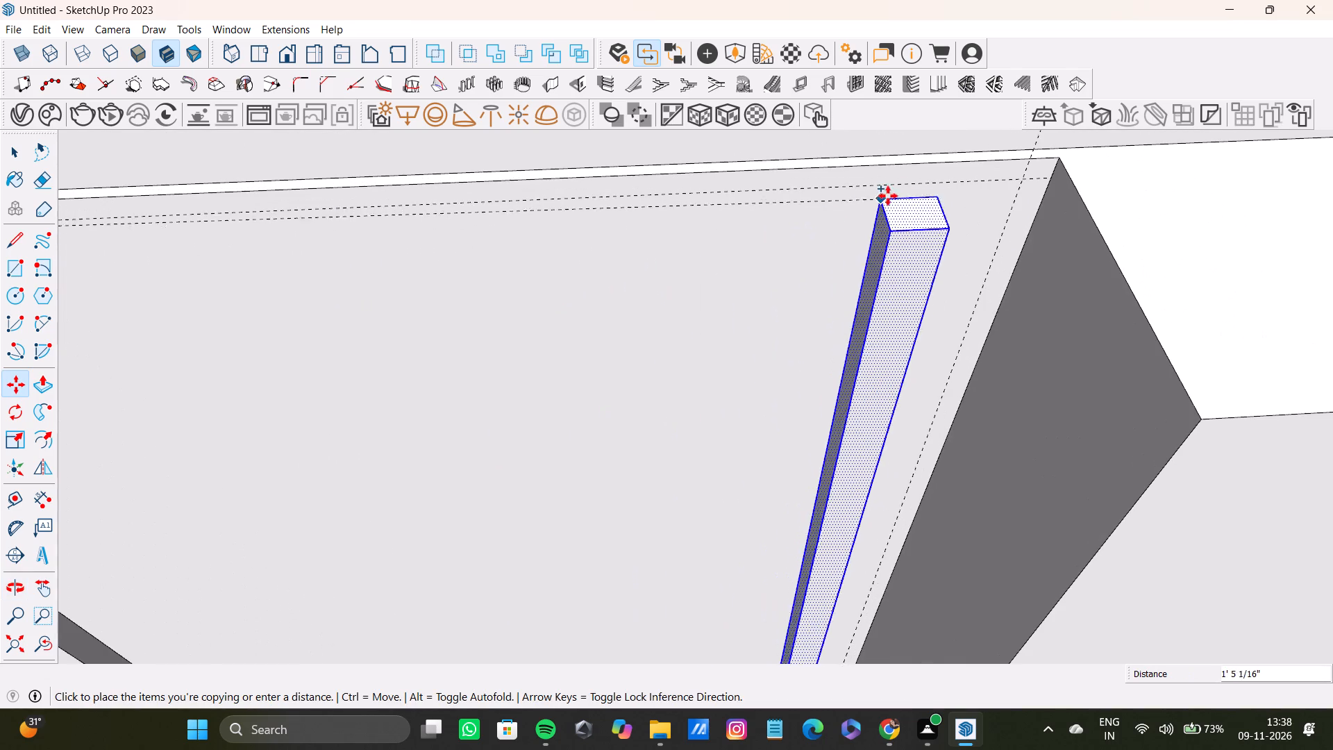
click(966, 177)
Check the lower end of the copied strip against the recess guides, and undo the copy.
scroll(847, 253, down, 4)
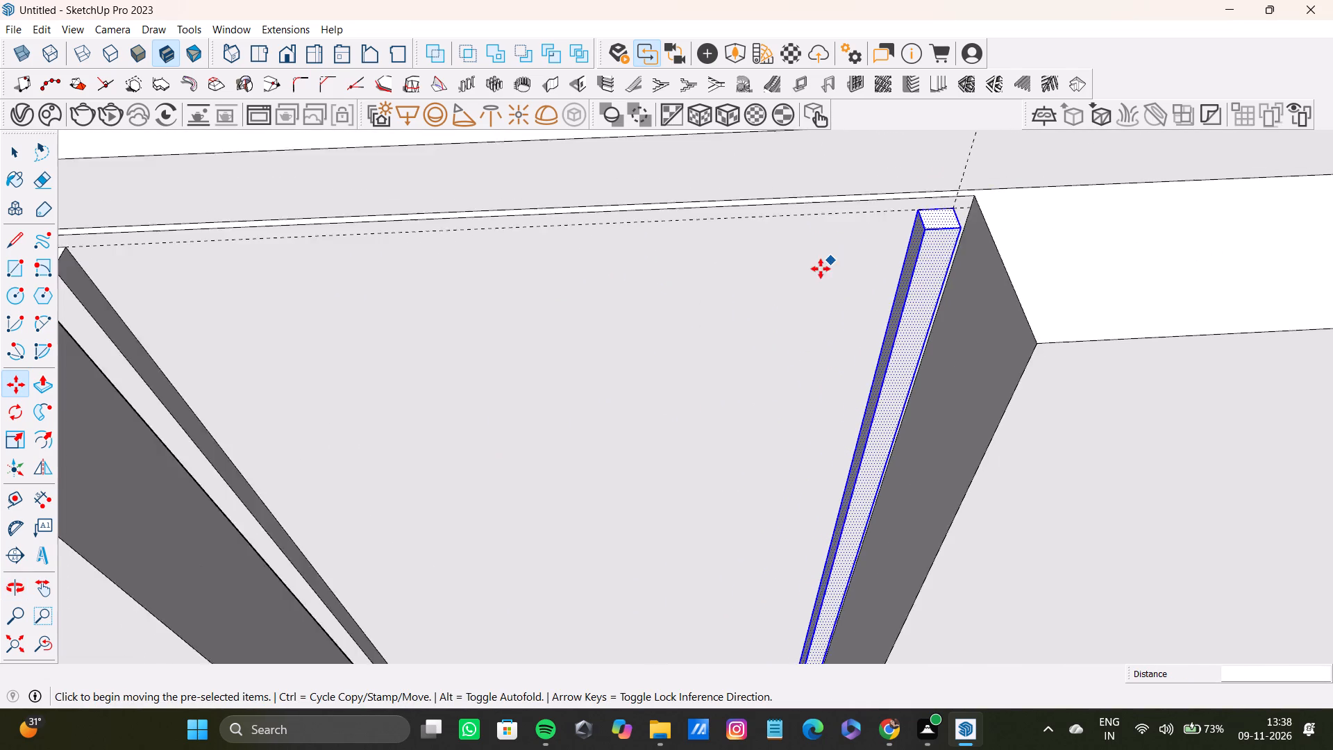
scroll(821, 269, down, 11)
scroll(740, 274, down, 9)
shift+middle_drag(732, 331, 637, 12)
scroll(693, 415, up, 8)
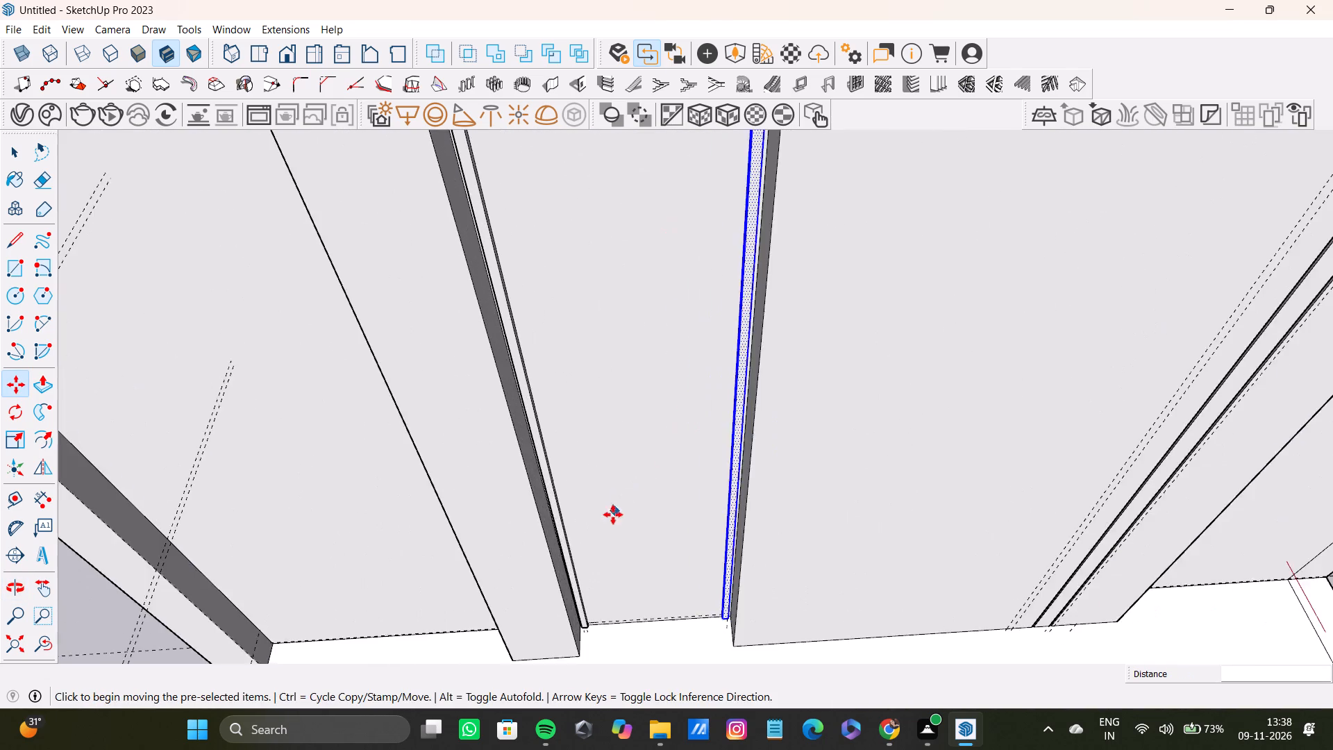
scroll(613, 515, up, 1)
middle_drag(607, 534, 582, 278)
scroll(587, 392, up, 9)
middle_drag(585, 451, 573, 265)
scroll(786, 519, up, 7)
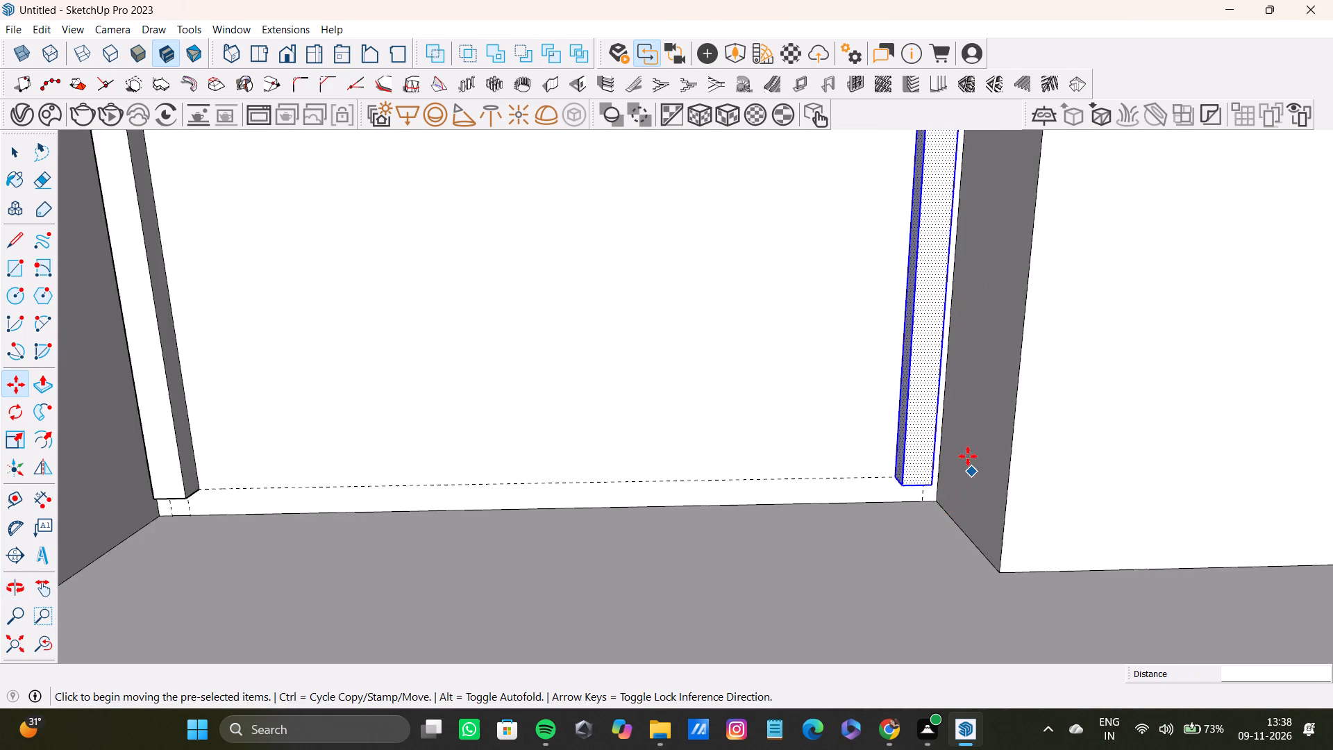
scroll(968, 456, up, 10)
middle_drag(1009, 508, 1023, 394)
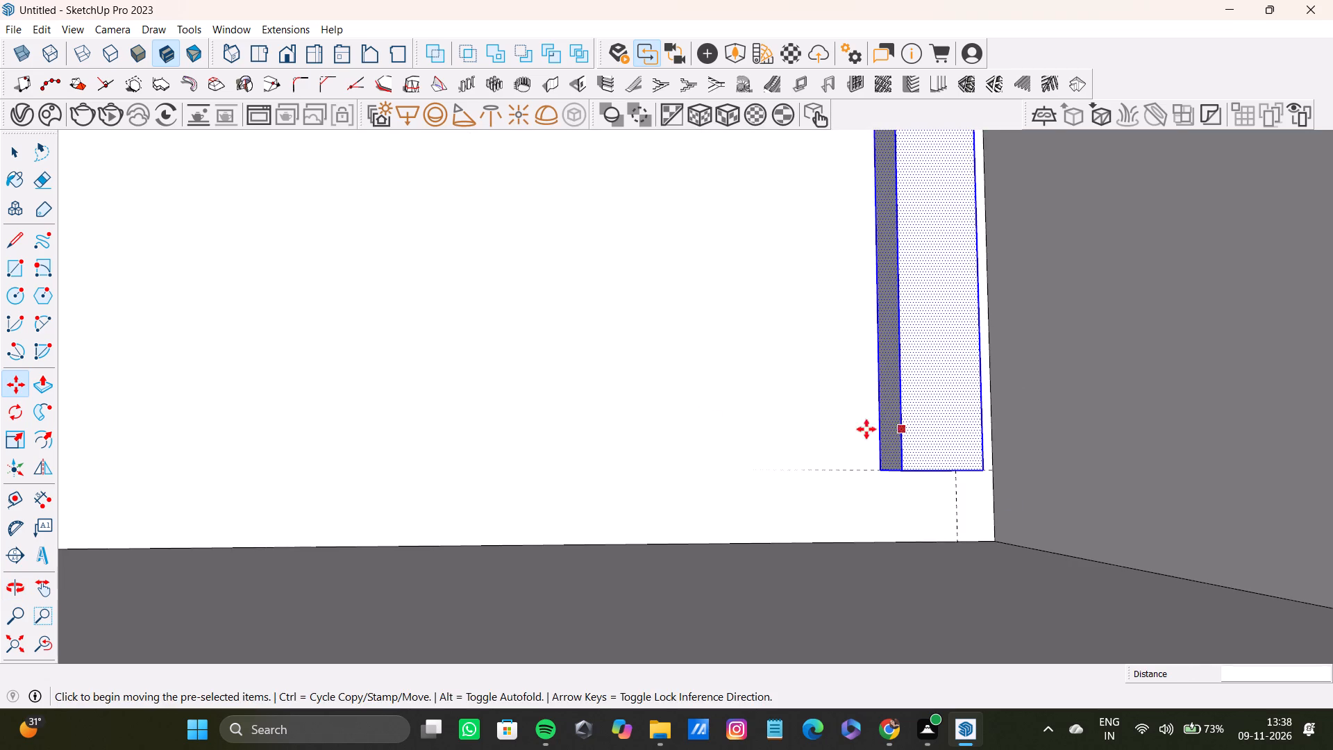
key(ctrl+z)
Select the thin strip's faces, including its bottom, and copy it about 1' 6 5/16" along the lower guide to the recess's far side.
scroll(639, 373, down, 4)
click(3, 639)
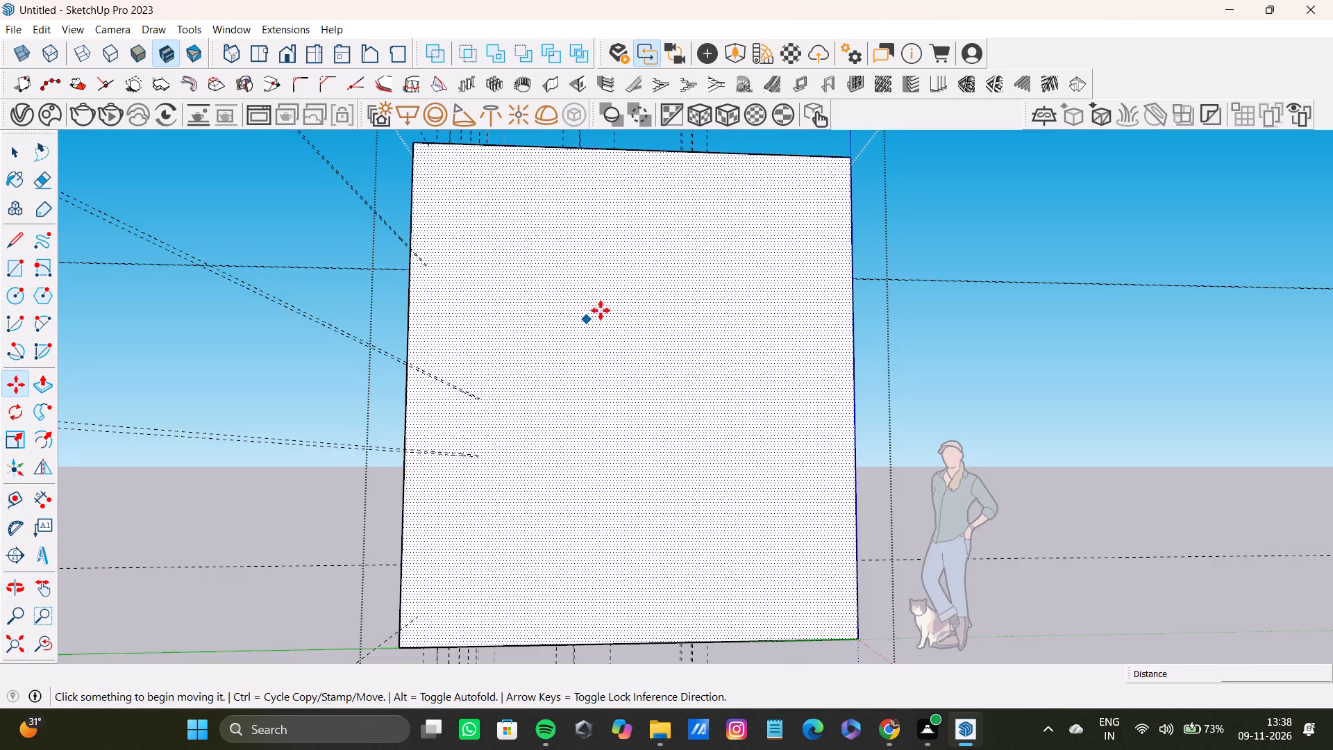
middle_drag(596, 311, 100, 443)
shift+middle_drag(745, 287, 855, 427)
scroll(688, 213, up, 9)
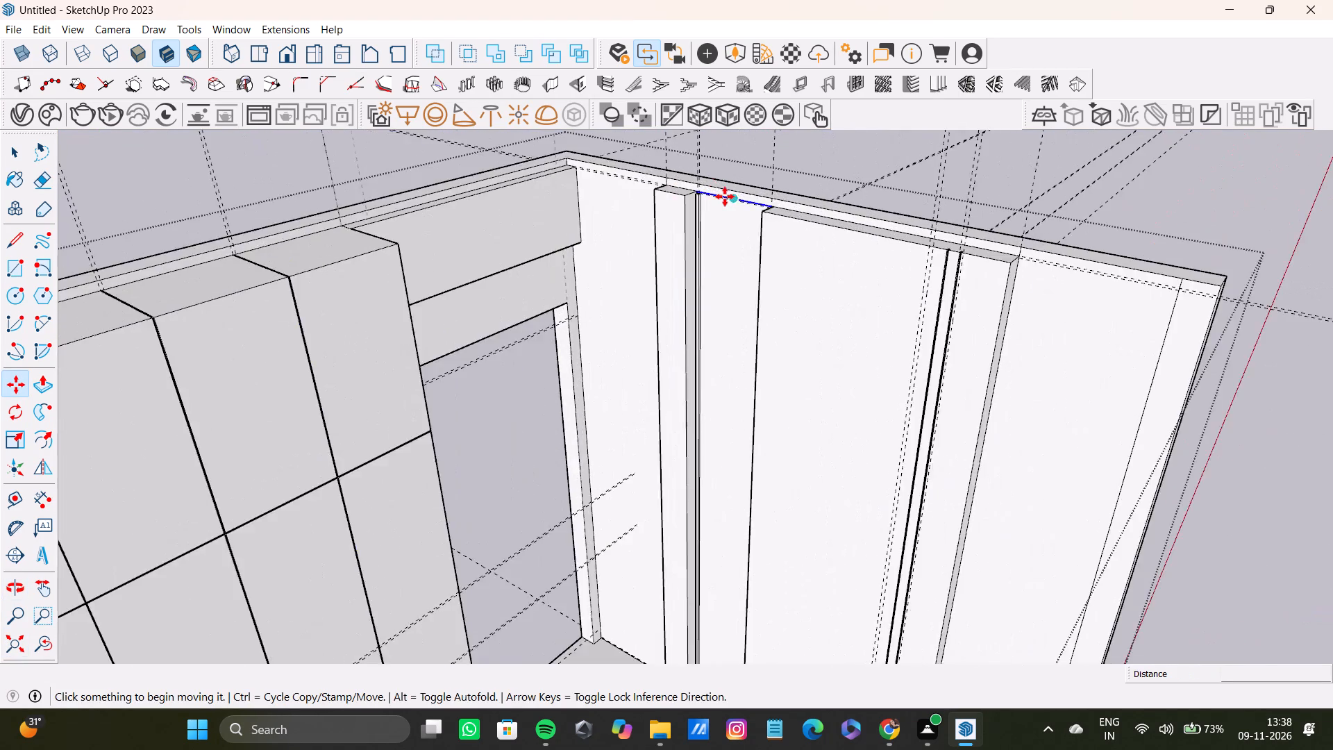
scroll(725, 197, up, 20)
scroll(725, 197, up, 3)
key(space)
scroll(682, 184, up, 3)
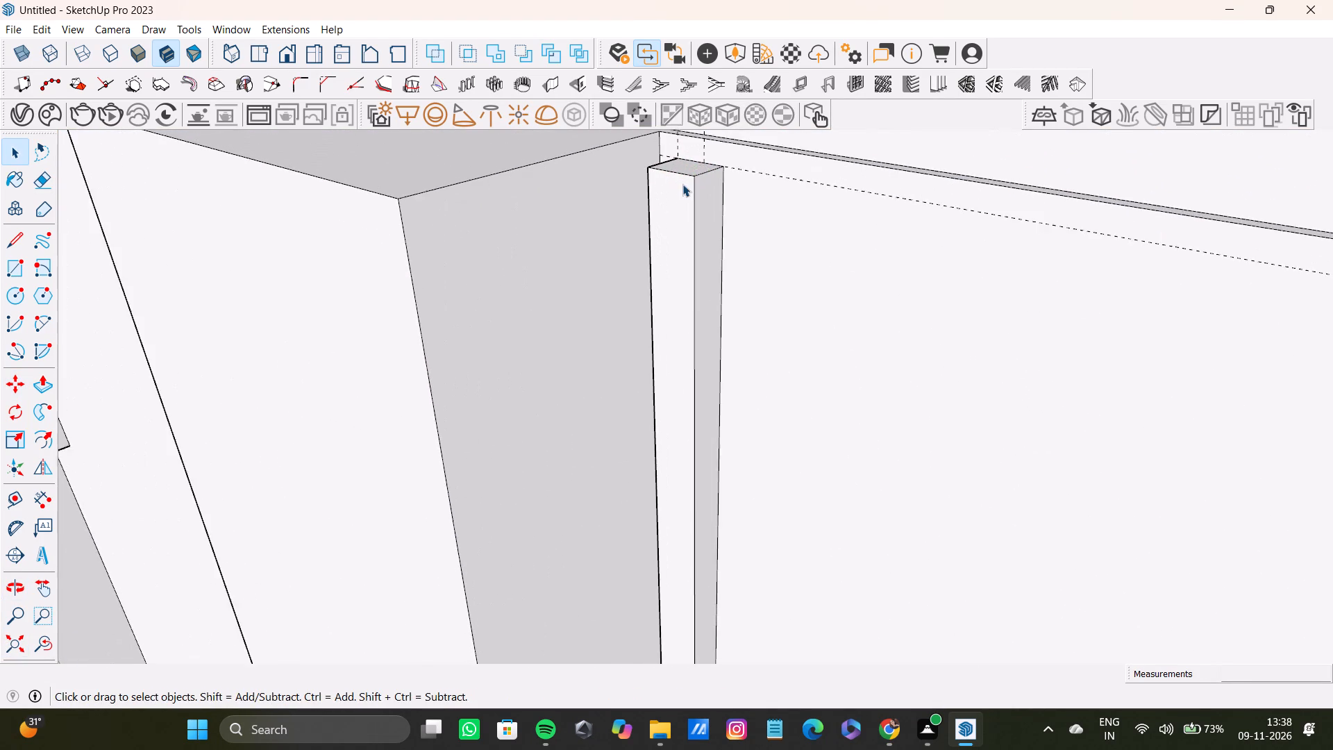
scroll(682, 184, up, 4)
shift+double_click(682, 184)
shift+double_click(714, 185)
shift+double_click(696, 159)
middle_drag(645, 158, 1042, 273)
scroll(480, 276, up, 7)
shift+double_click(480, 276)
shift+scroll(525, 273, down, 10)
middle_drag(723, 375, 252, 282)
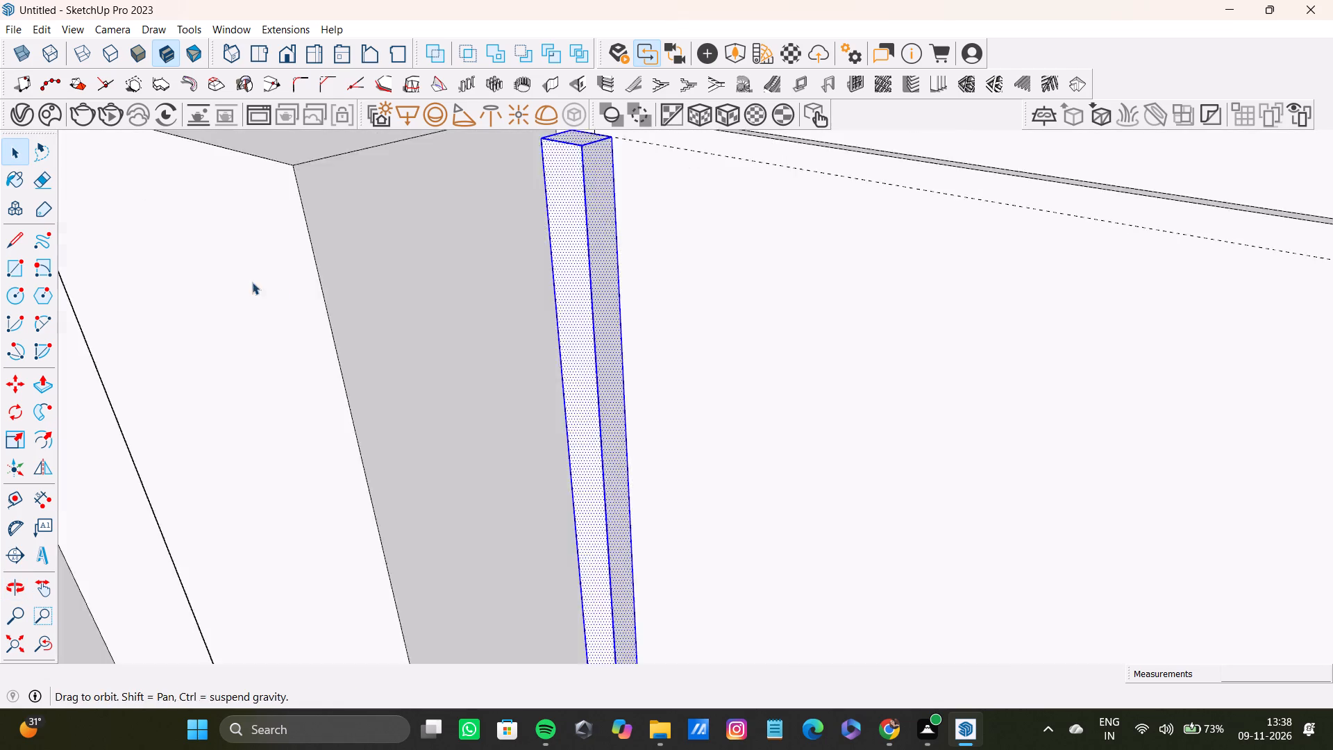
middle_drag(252, 282, 256, 282)
scroll(402, 291, down, 6)
shift+middle_drag(523, 373, 529, 126)
scroll(562, 306, down, 20)
scroll(562, 306, down, 6)
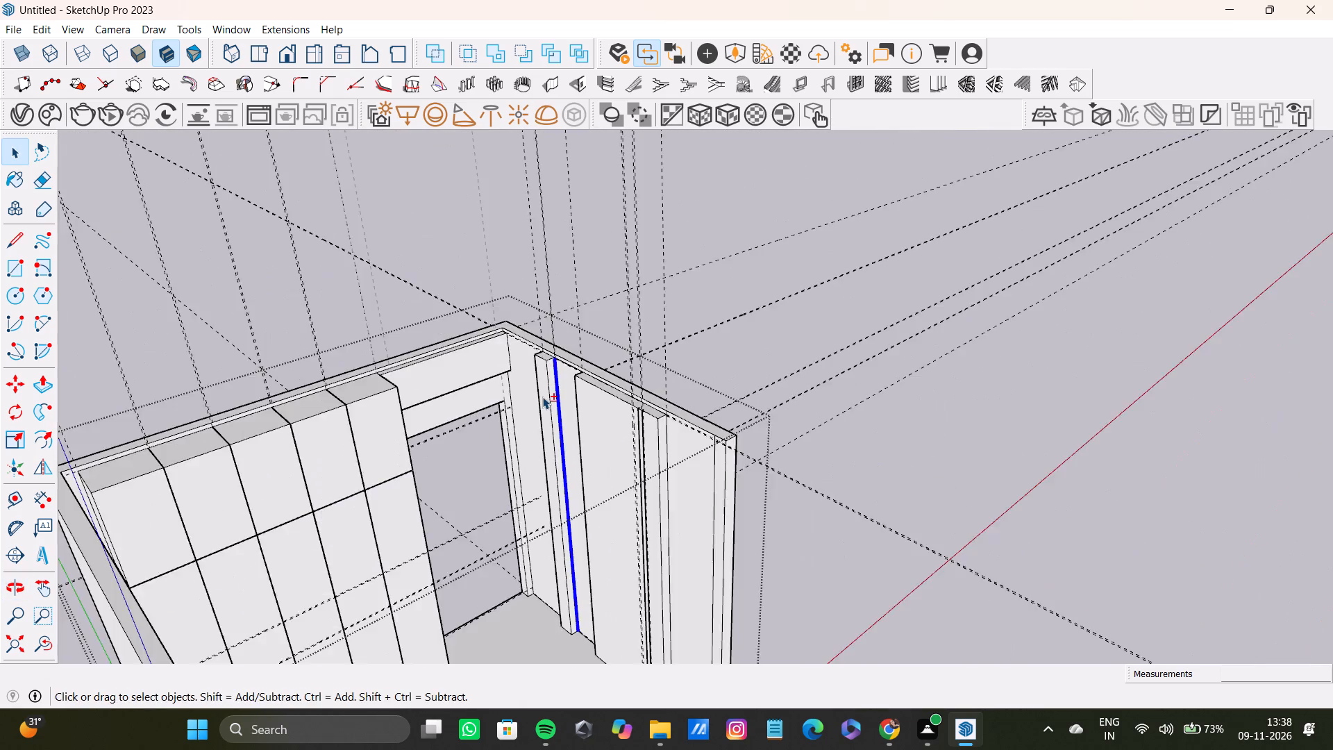
scroll(542, 397, down, 8)
shift+middle_drag(551, 434, 555, 244)
shift+scroll(562, 307, up, 5)
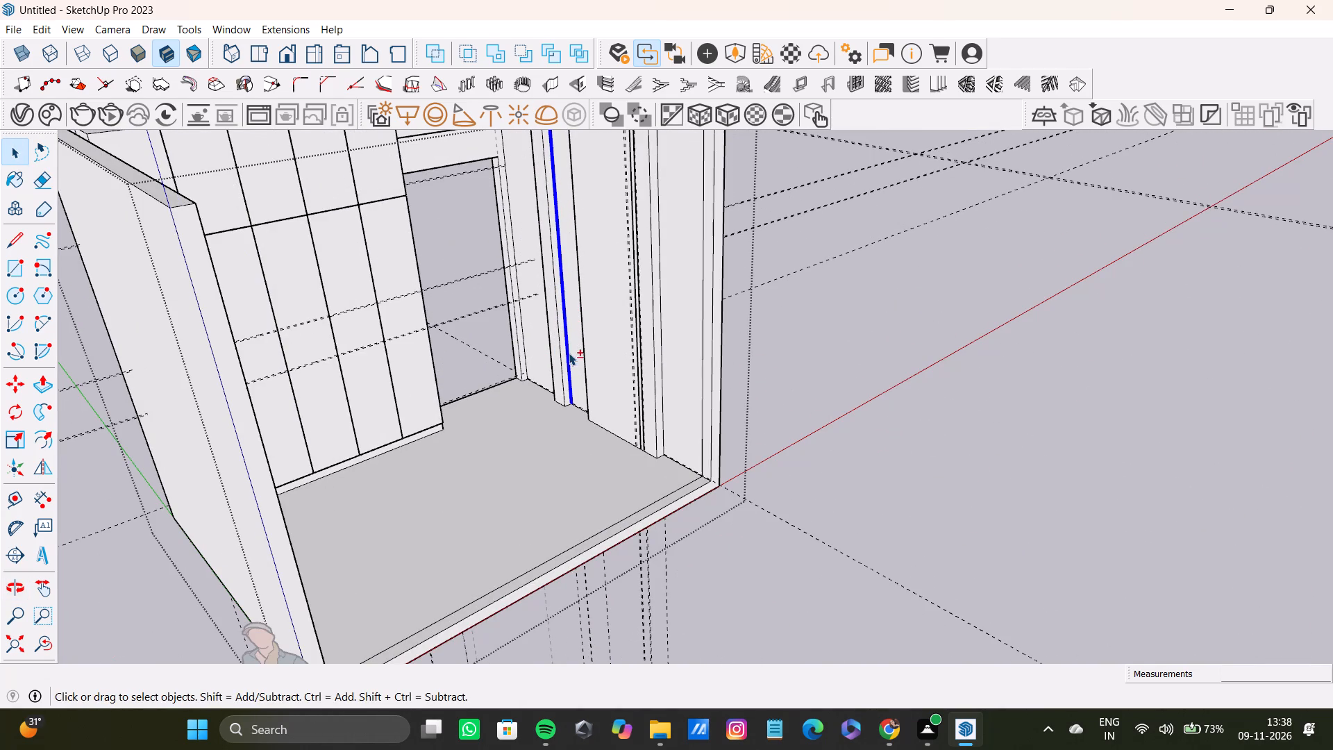
shift+scroll(545, 375, up, 20)
shift+scroll(545, 375, up, 3)
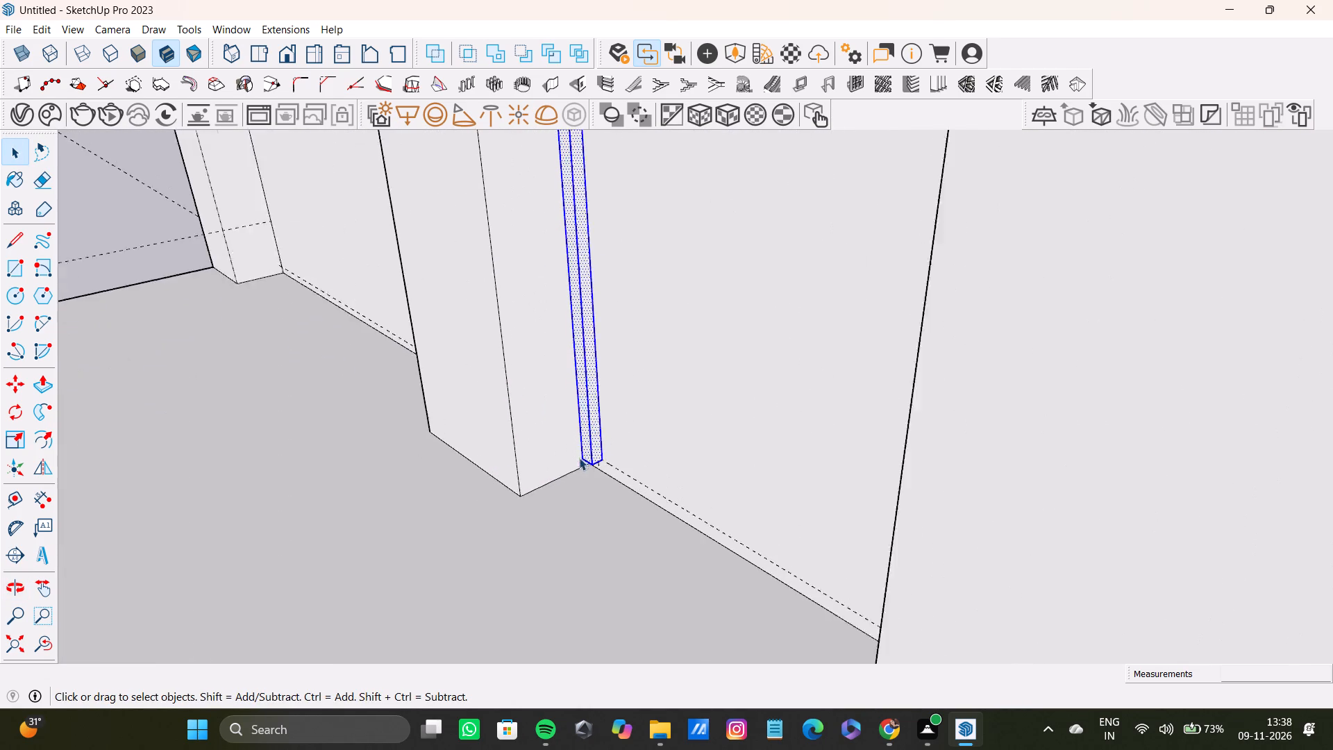
shift+scroll(579, 458, up, 20)
shift+scroll(579, 458, up, 8)
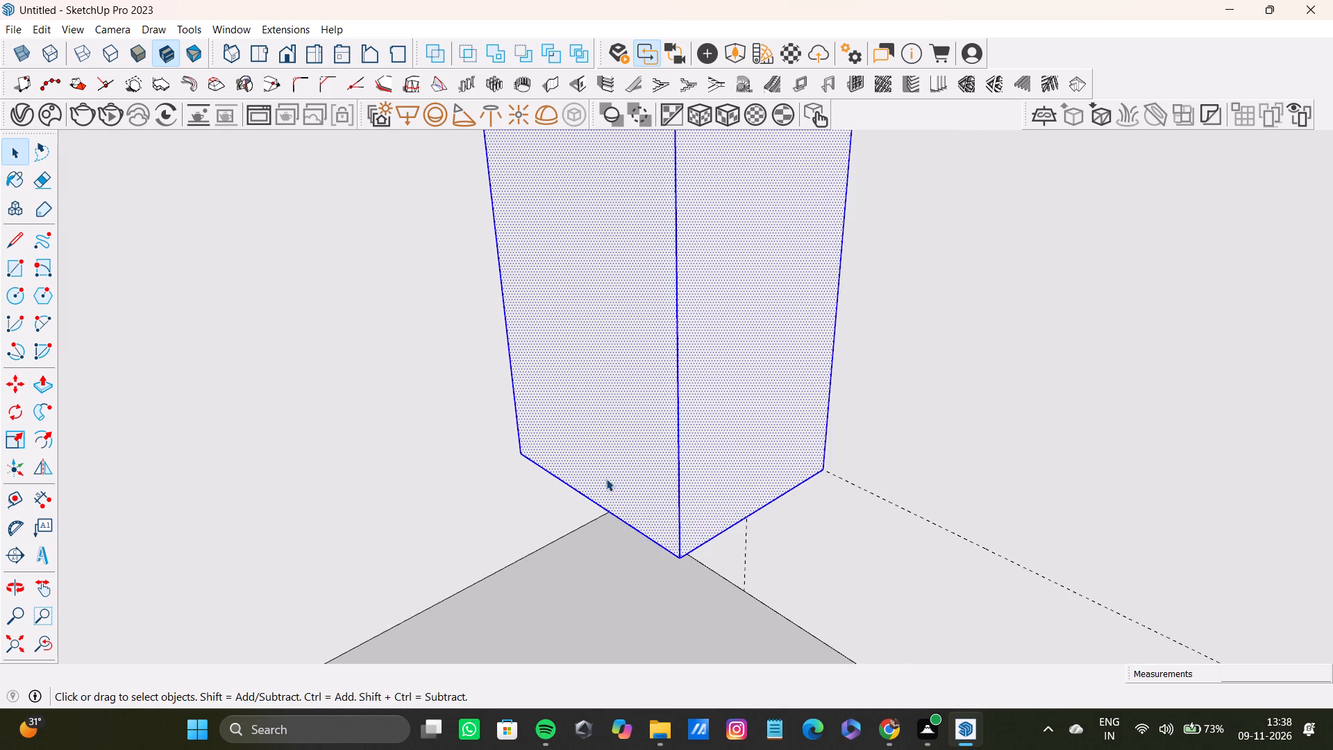
middle_drag(606, 478, 618, 224)
shift+scroll(713, 492, up, 7)
shift+click(689, 524)
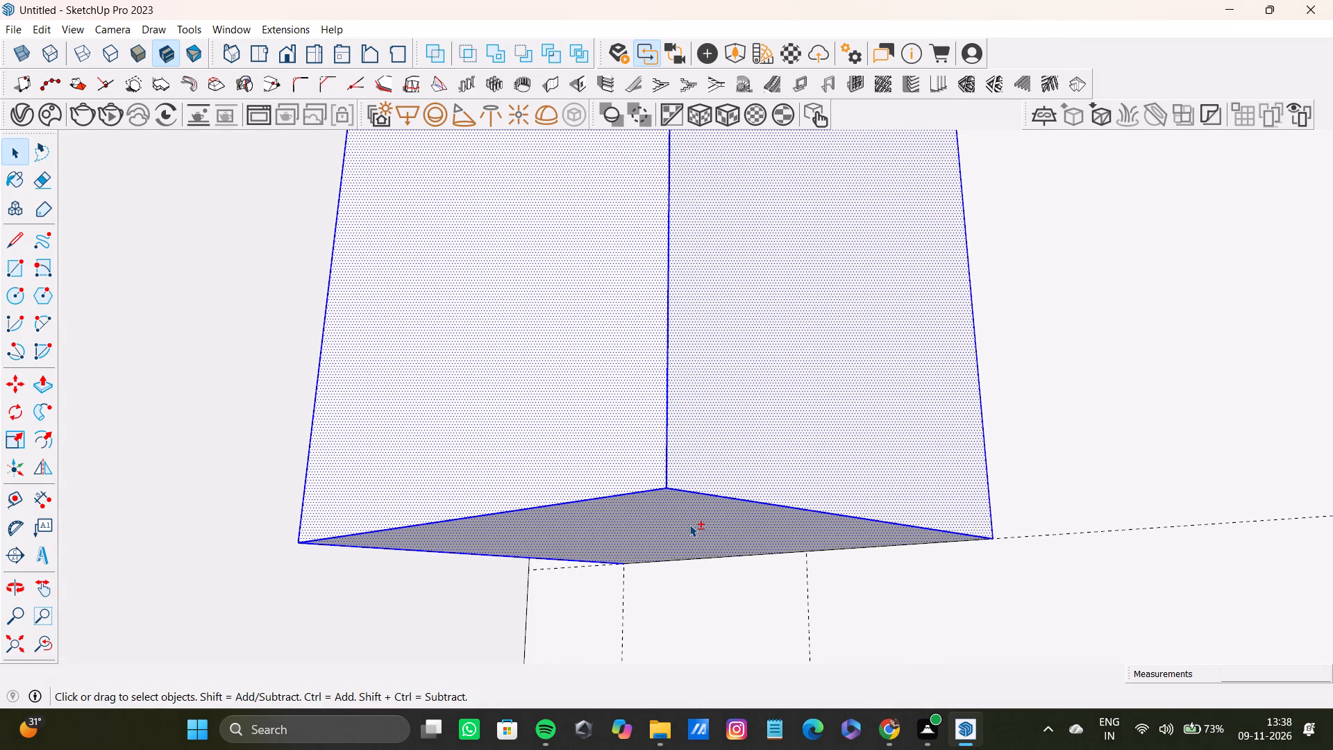
shift+click(795, 551)
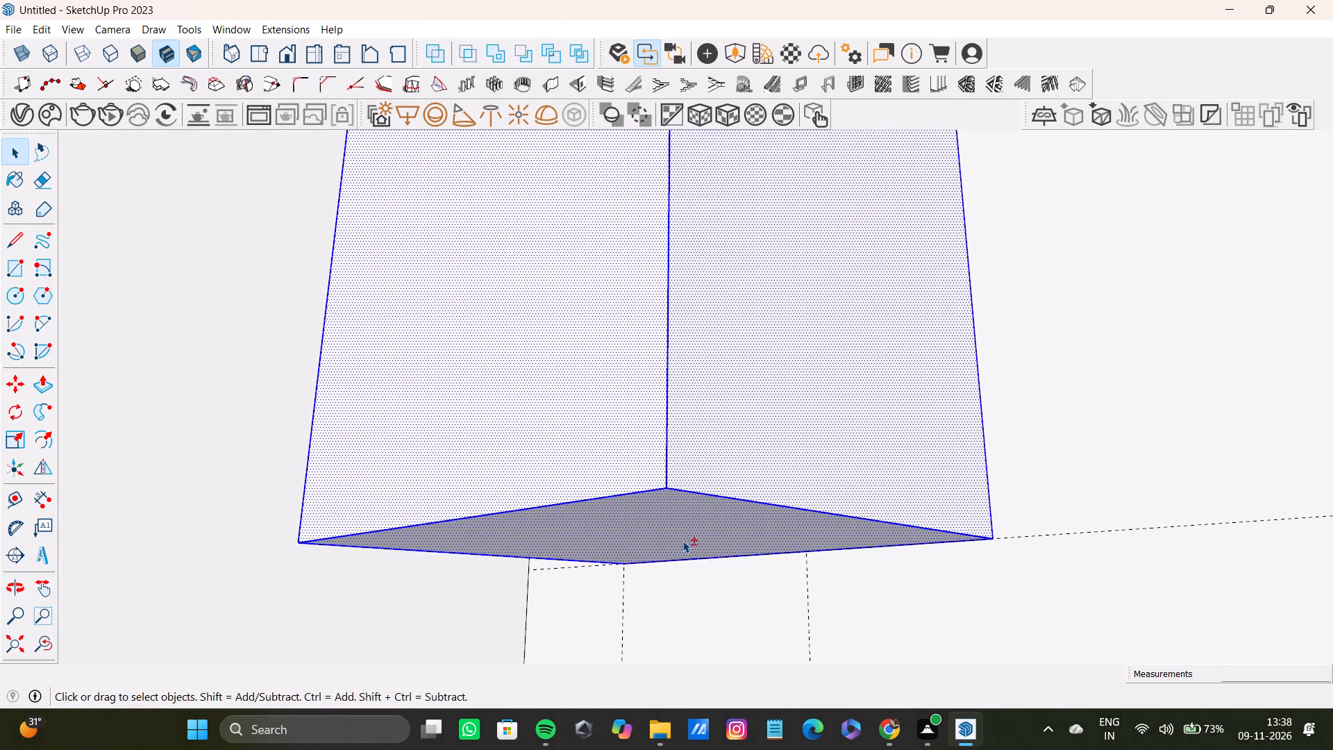
key(m)
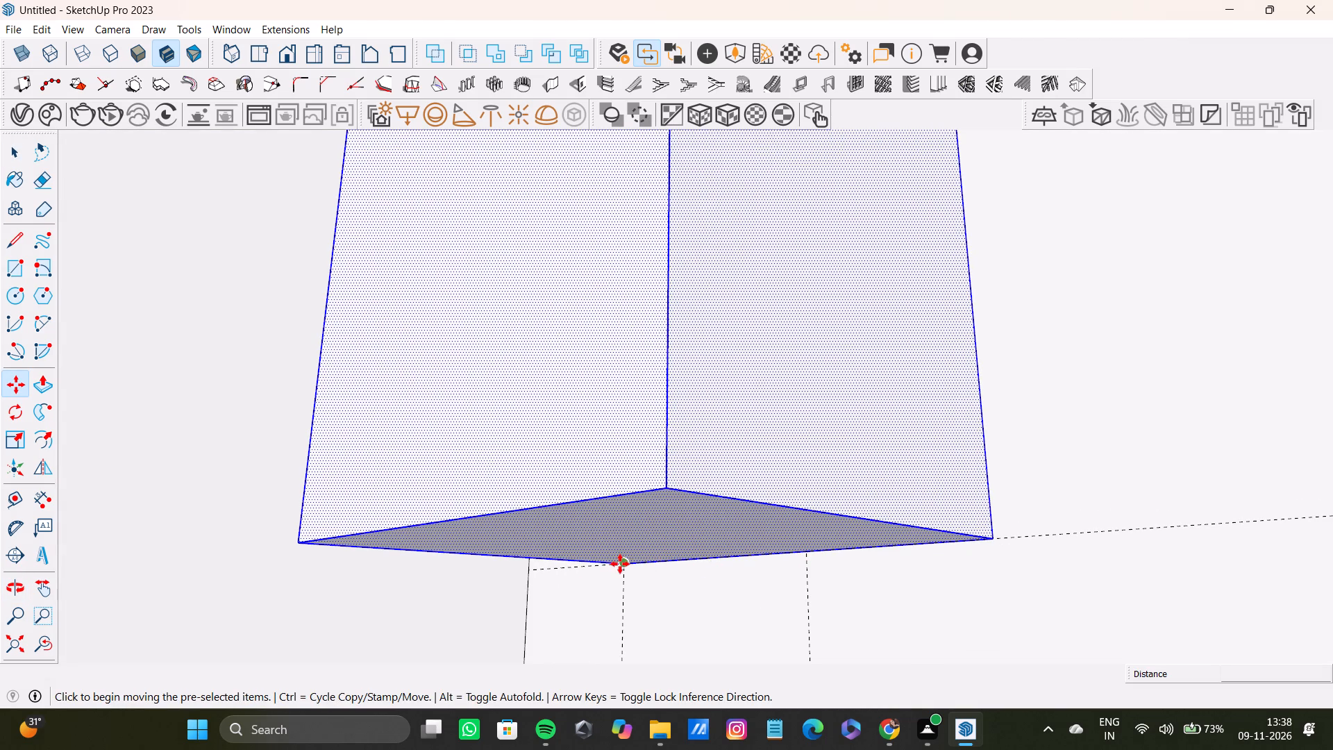
ctrl+click(621, 565)
scroll(1059, 507, down, 8)
shift+middle_drag(1051, 492, 1084, 445)
scroll(1069, 442, down, 3)
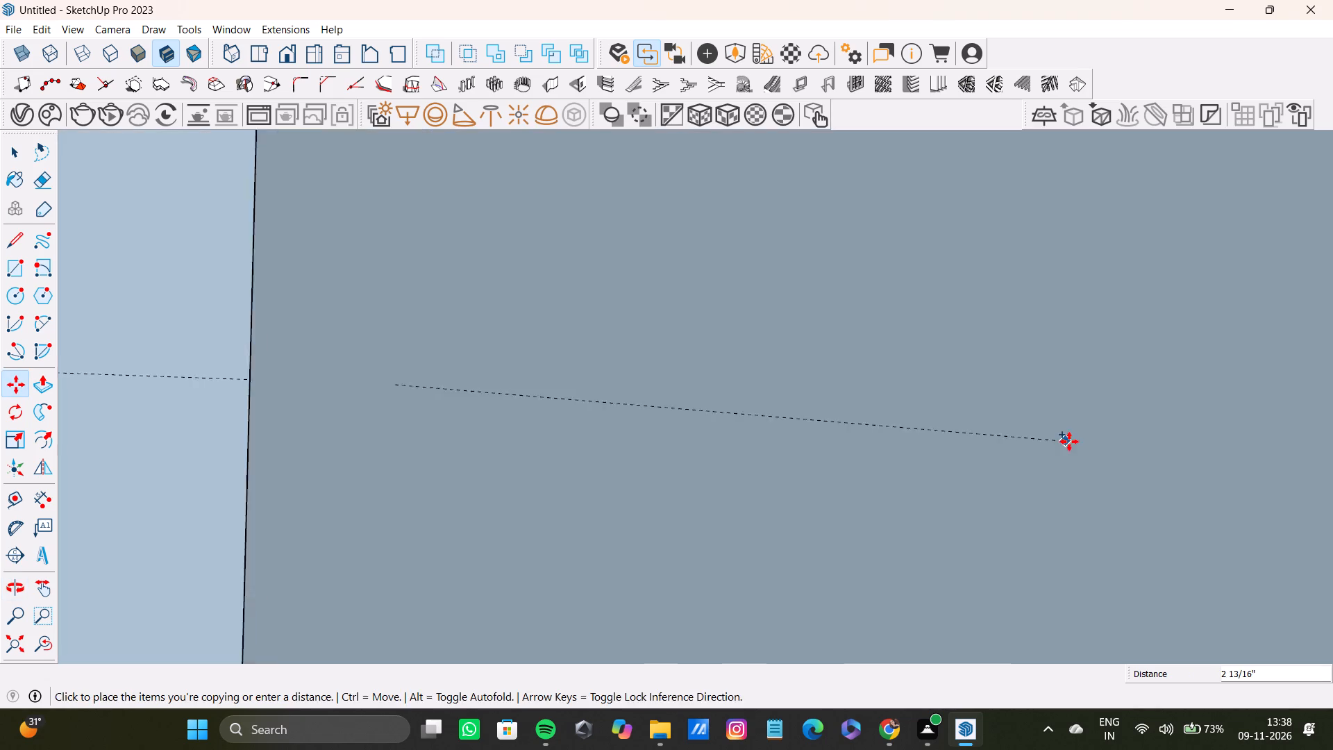
scroll(1069, 442, down, 2)
shift+middle_drag(935, 408, 822, 408)
click(13, 633)
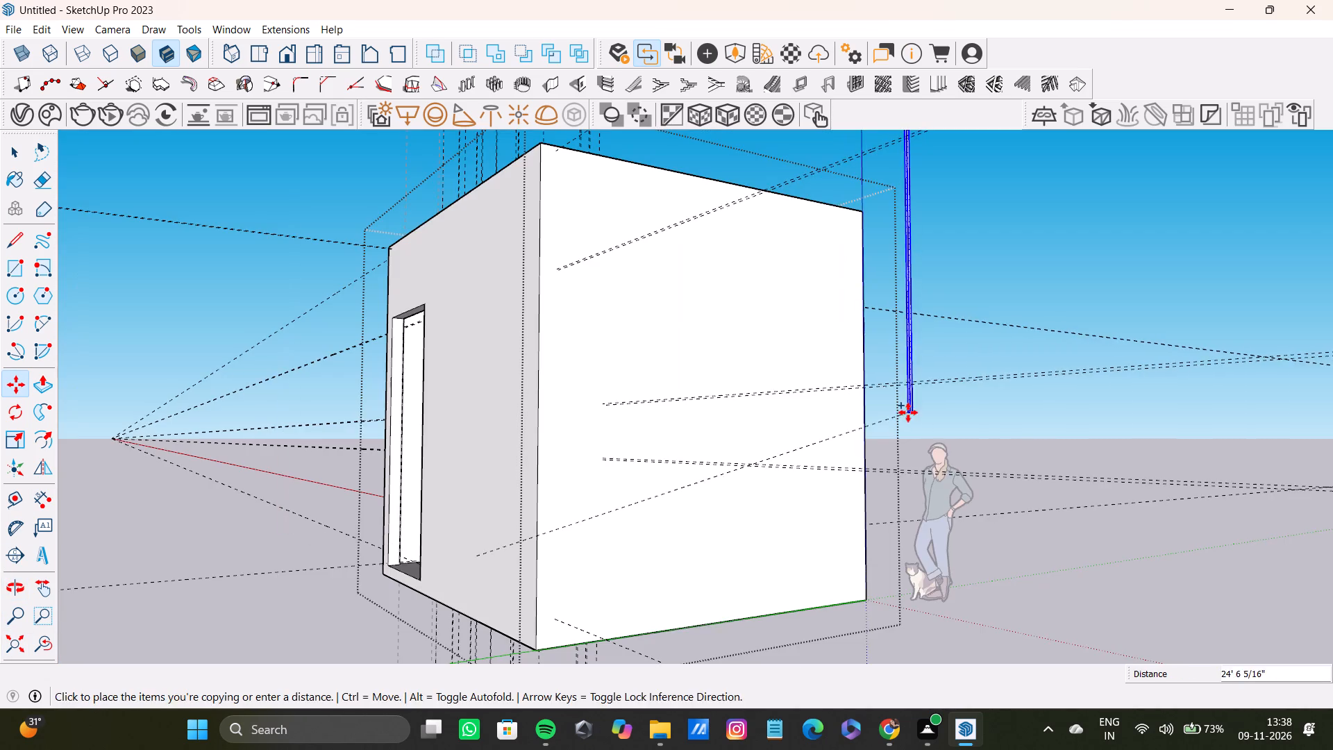
middle_drag(908, 412, 637, 456)
scroll(800, 453, up, 7)
shift+middle_drag(817, 460, 686, 430)
scroll(580, 424, up, 4)
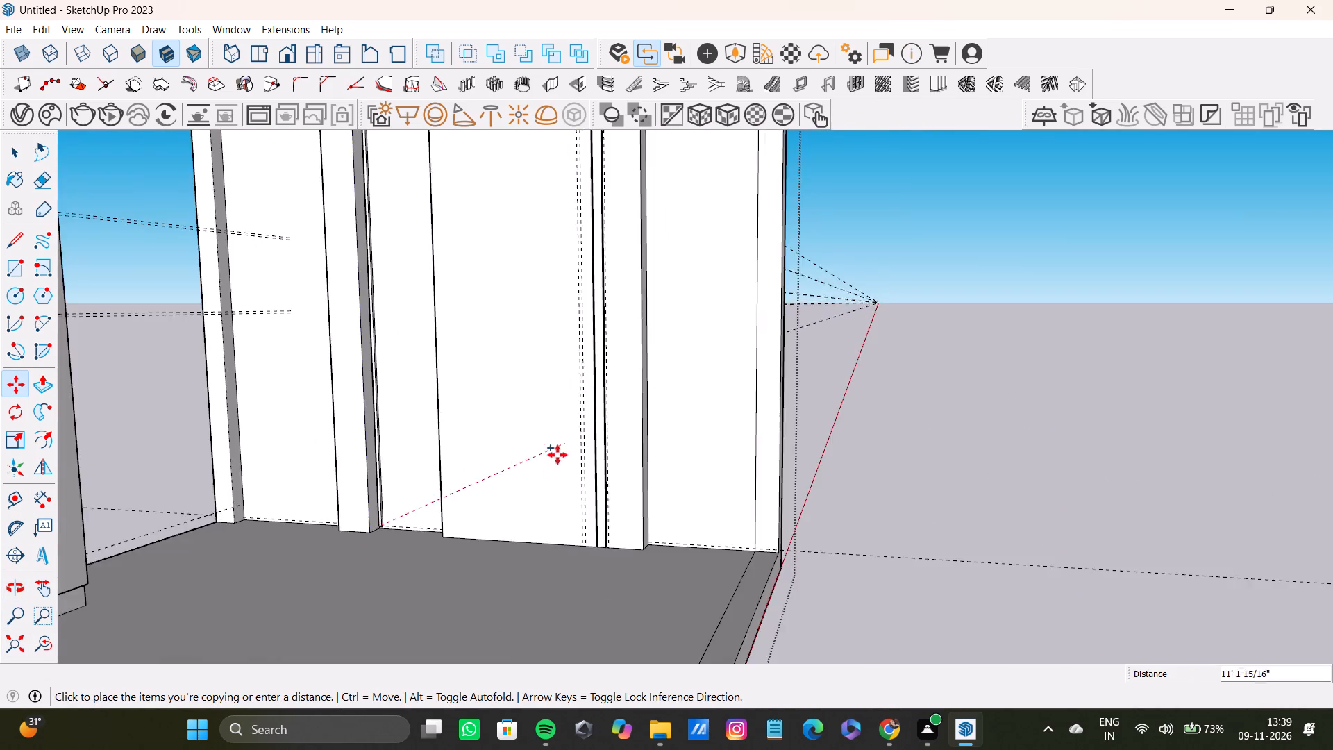
scroll(557, 455, up, 8)
middle_drag(401, 481, 887, 393)
scroll(717, 439, up, 9)
middle_drag(796, 484, 837, 481)
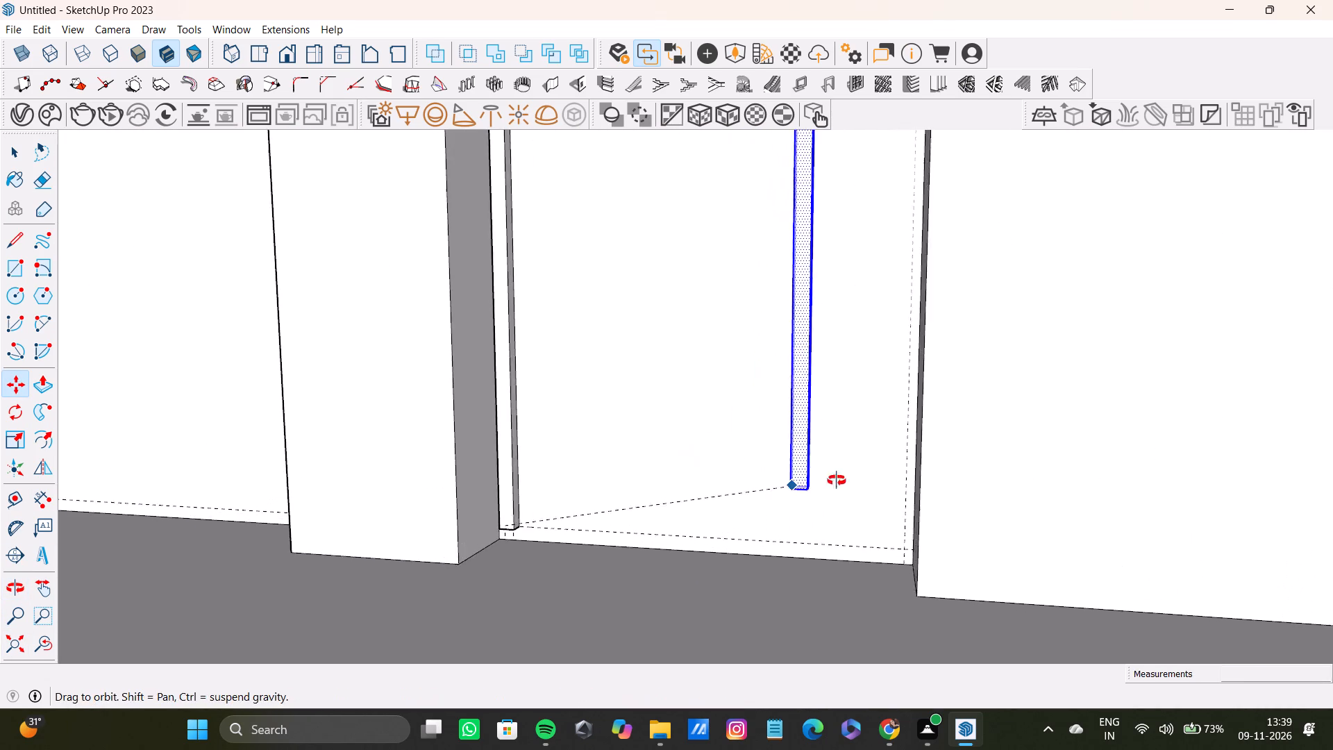
middle_drag(837, 481, 883, 479)
scroll(881, 493, up, 15)
scroll(859, 607, down, 3)
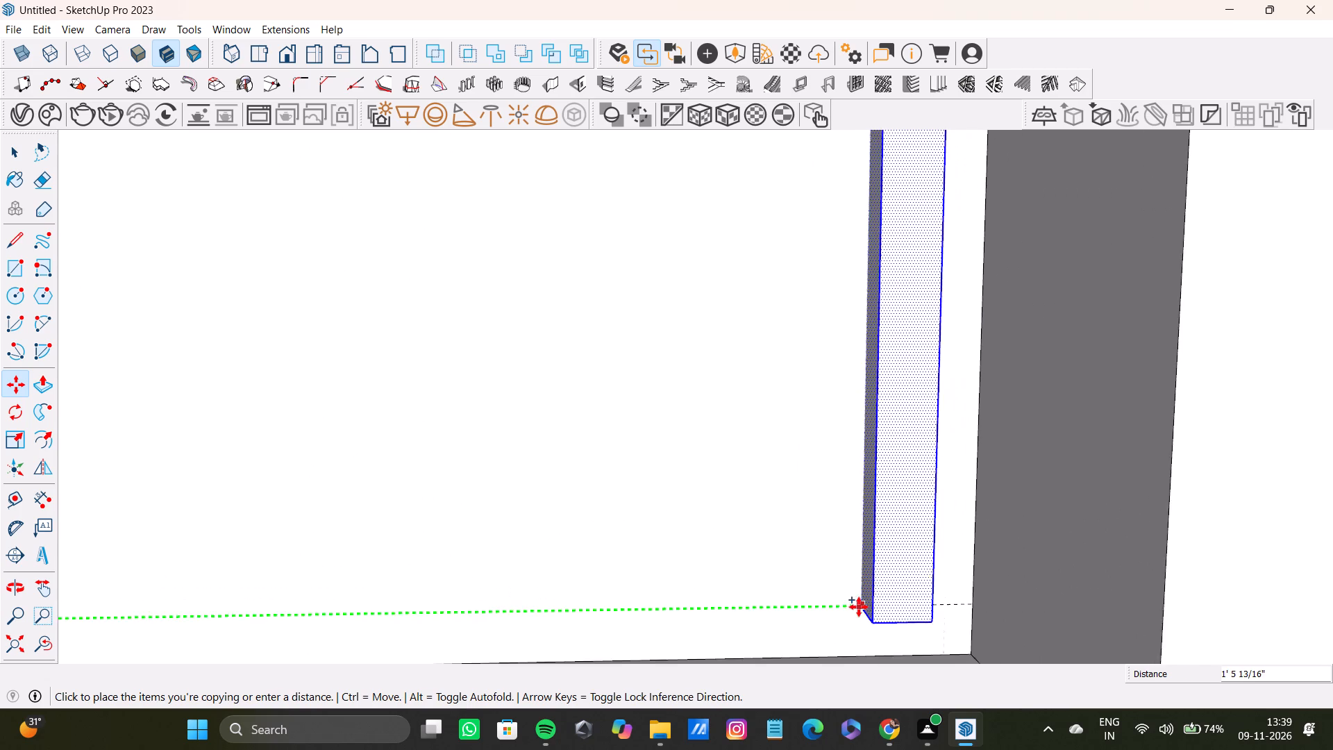
shift+middle_drag(859, 601, 862, 471)
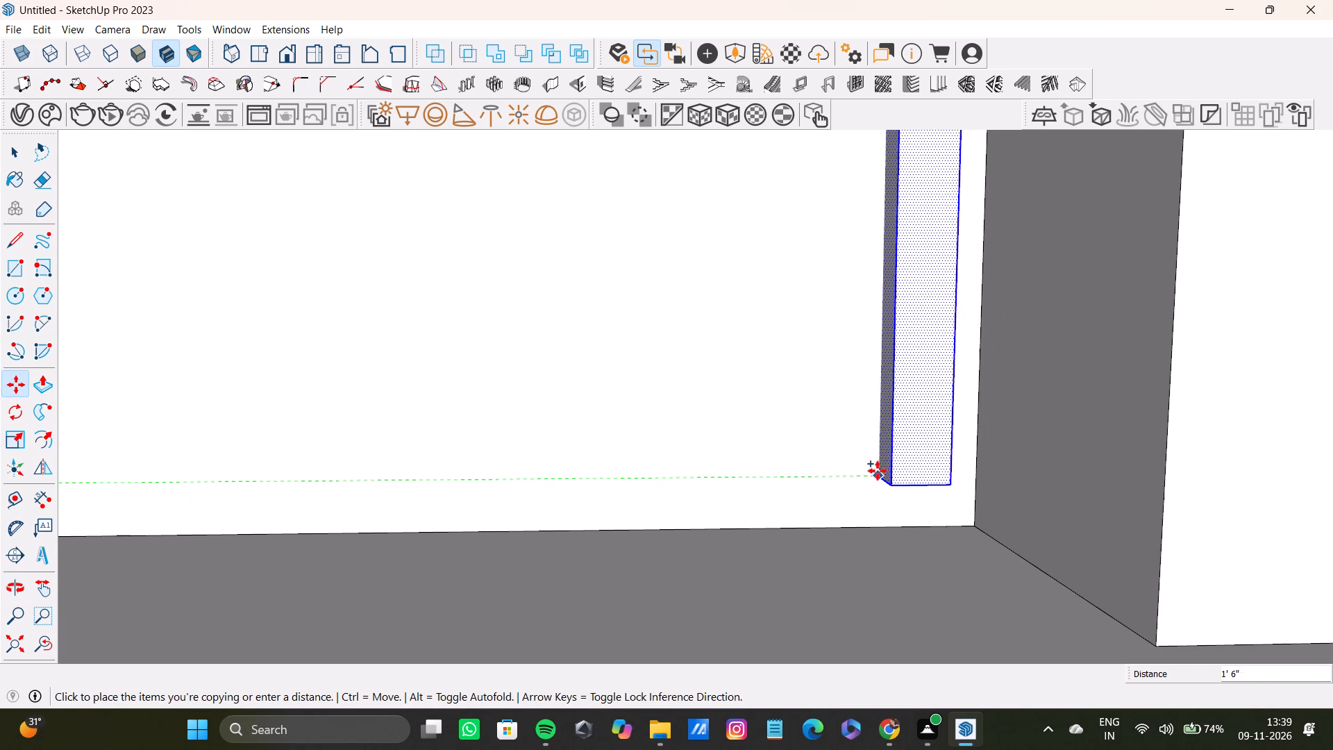
middle_drag(830, 443, 773, 535)
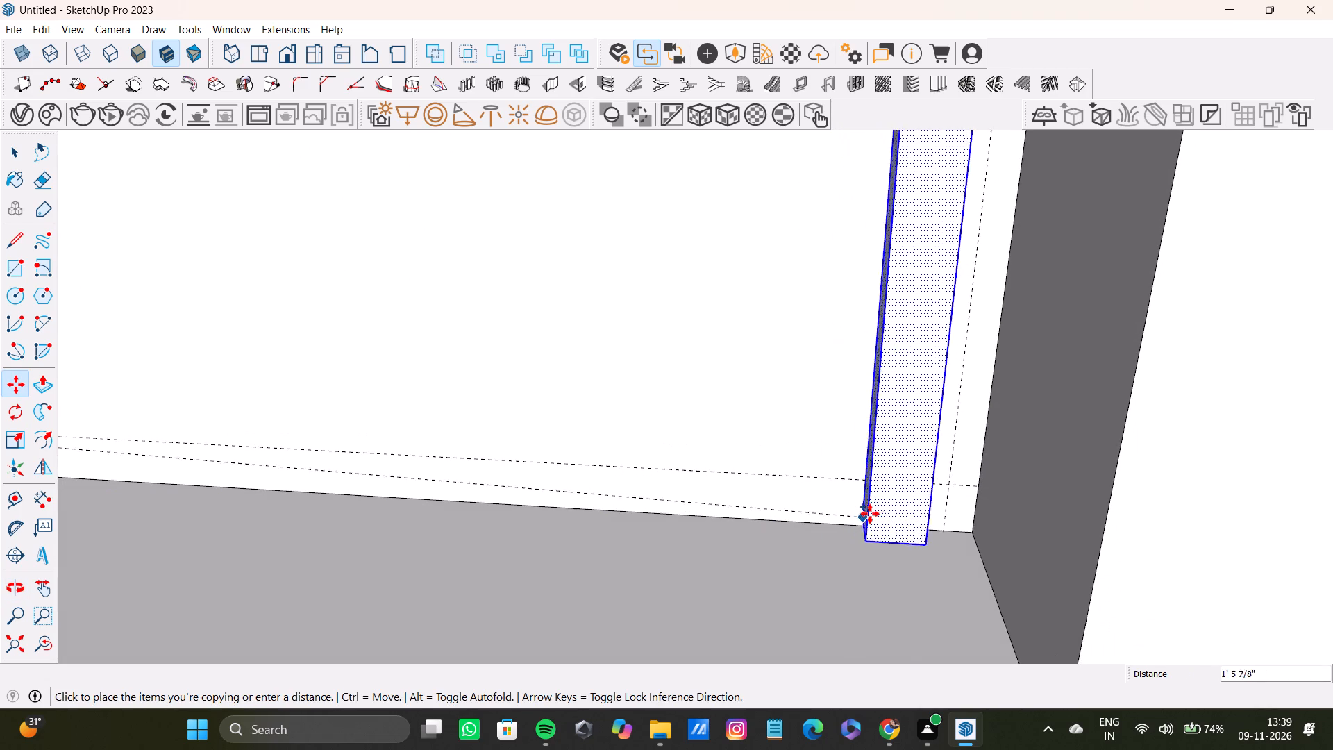
click(899, 485)
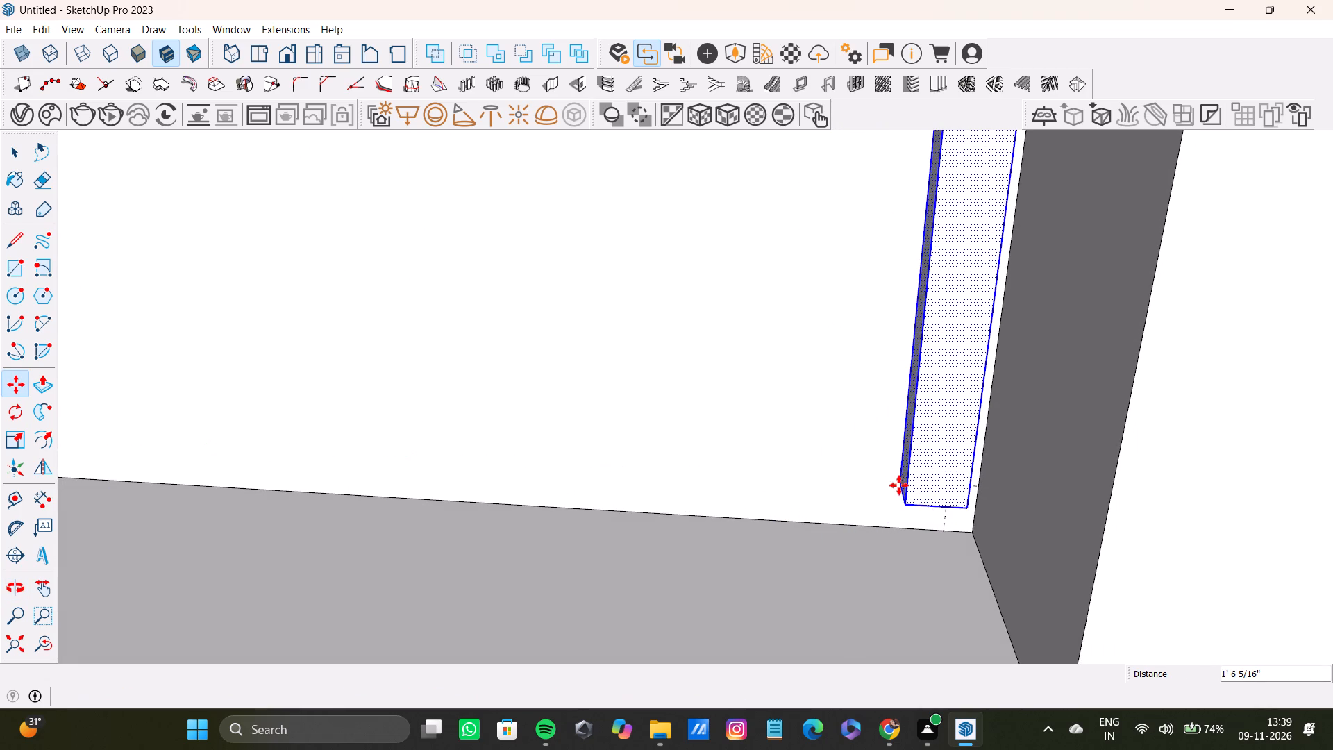
Divide the span between the original strip and its copy into 9 equal intervals, filling the recess with evenly spaced strips.
key(slash)
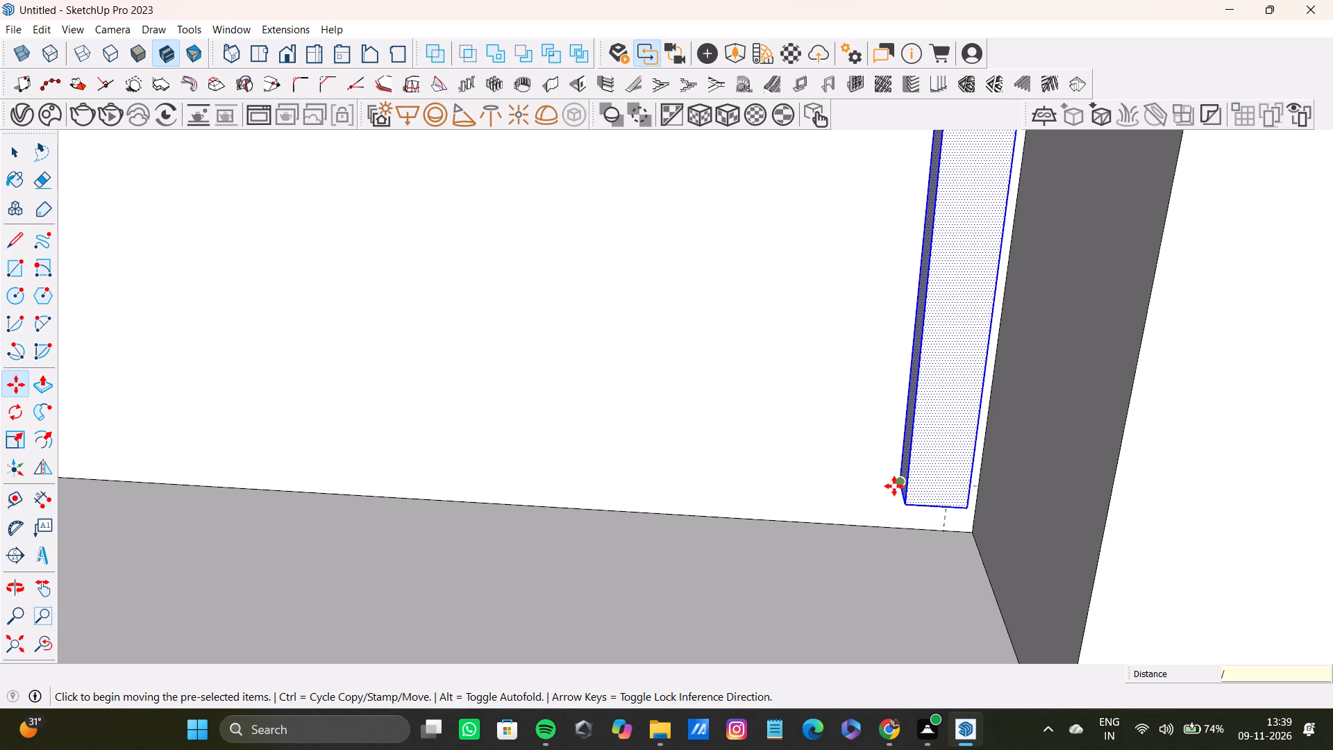
key(1)
key(BackSpace)
key(9)
key(Return)
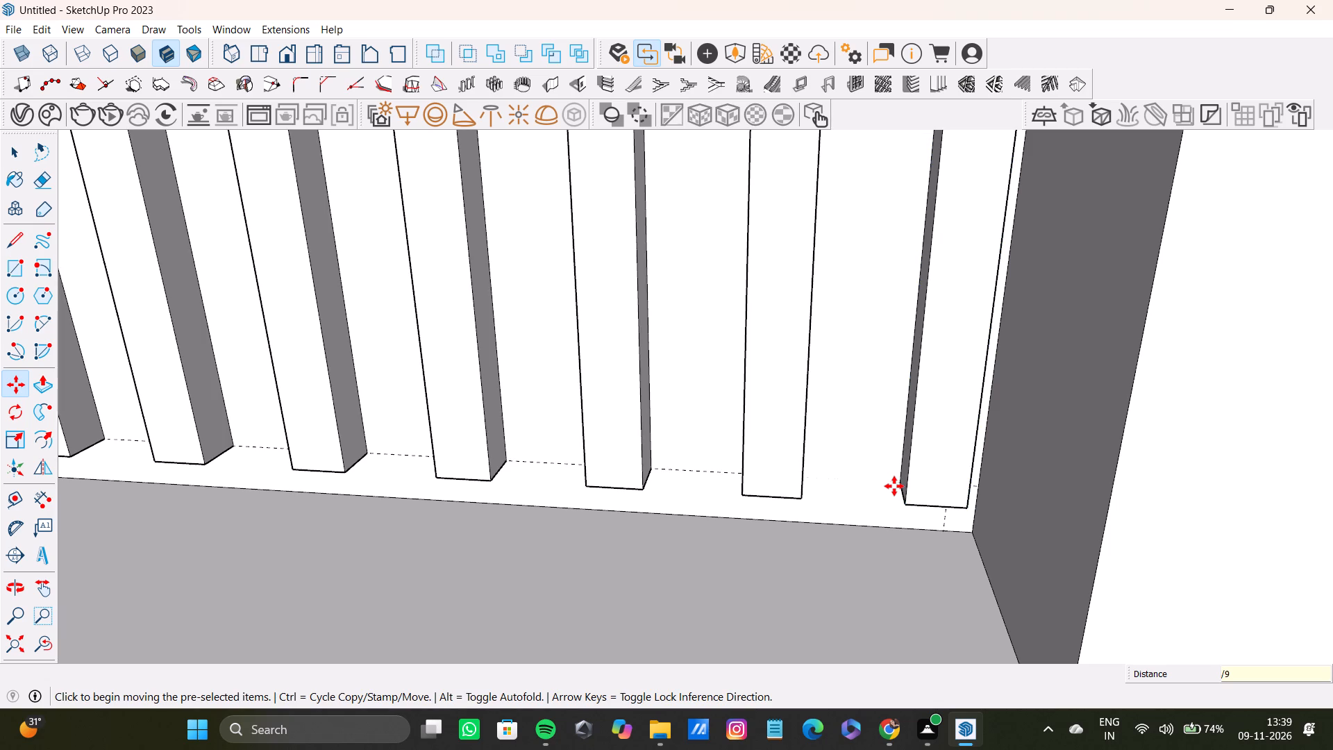
Move the first strip's front face out about 9/16" and its inner side face outward to thicken the strip.
click(2, 642)
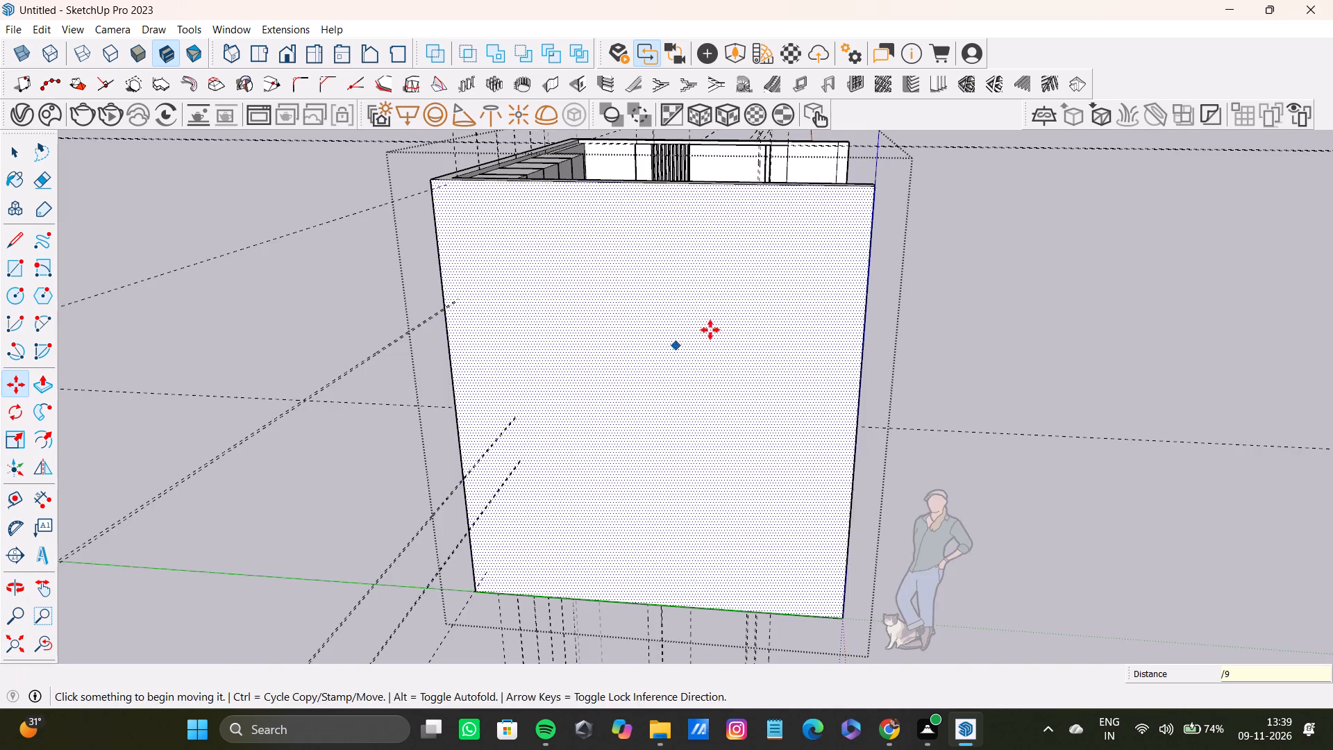
middle_drag(729, 323, 555, 315)
shift+scroll(821, 192, up, 12)
shift+middle_drag(804, 162, 828, 428)
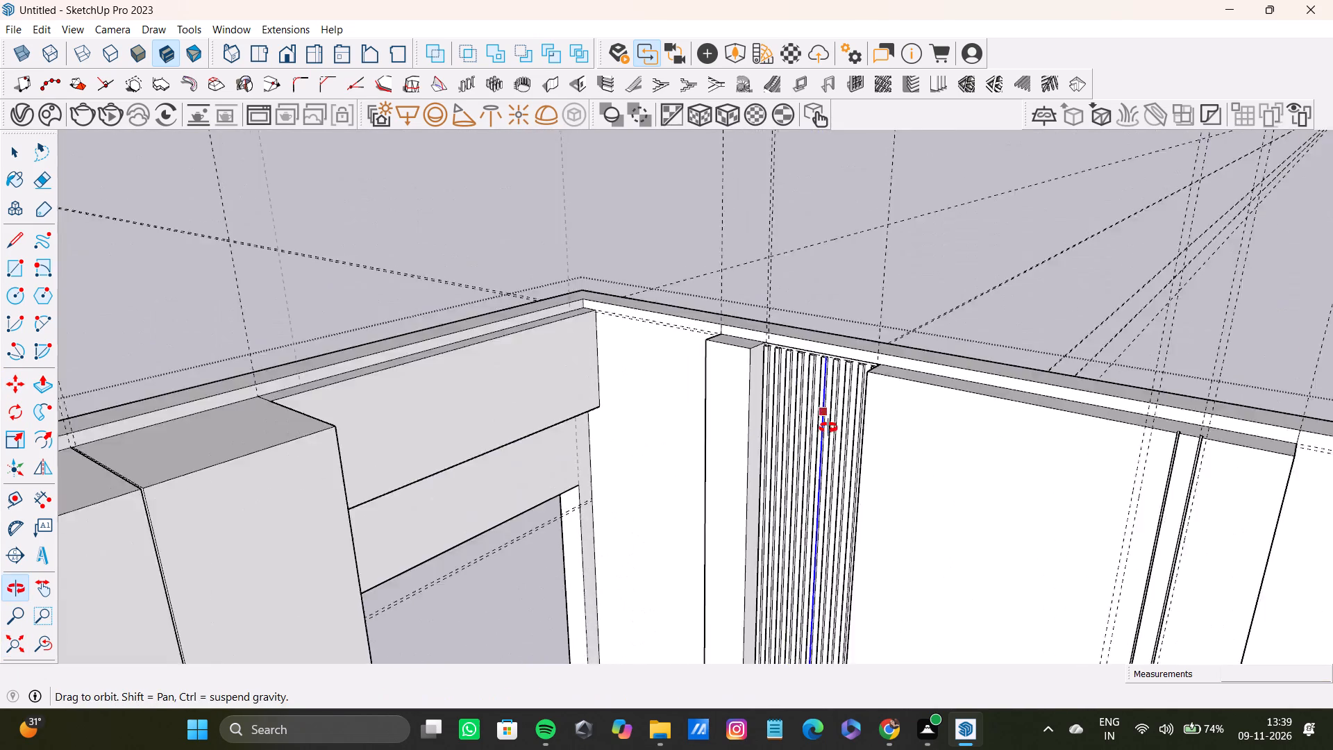
shift+middle_drag(828, 428, 942, 556)
scroll(878, 467, up, 20)
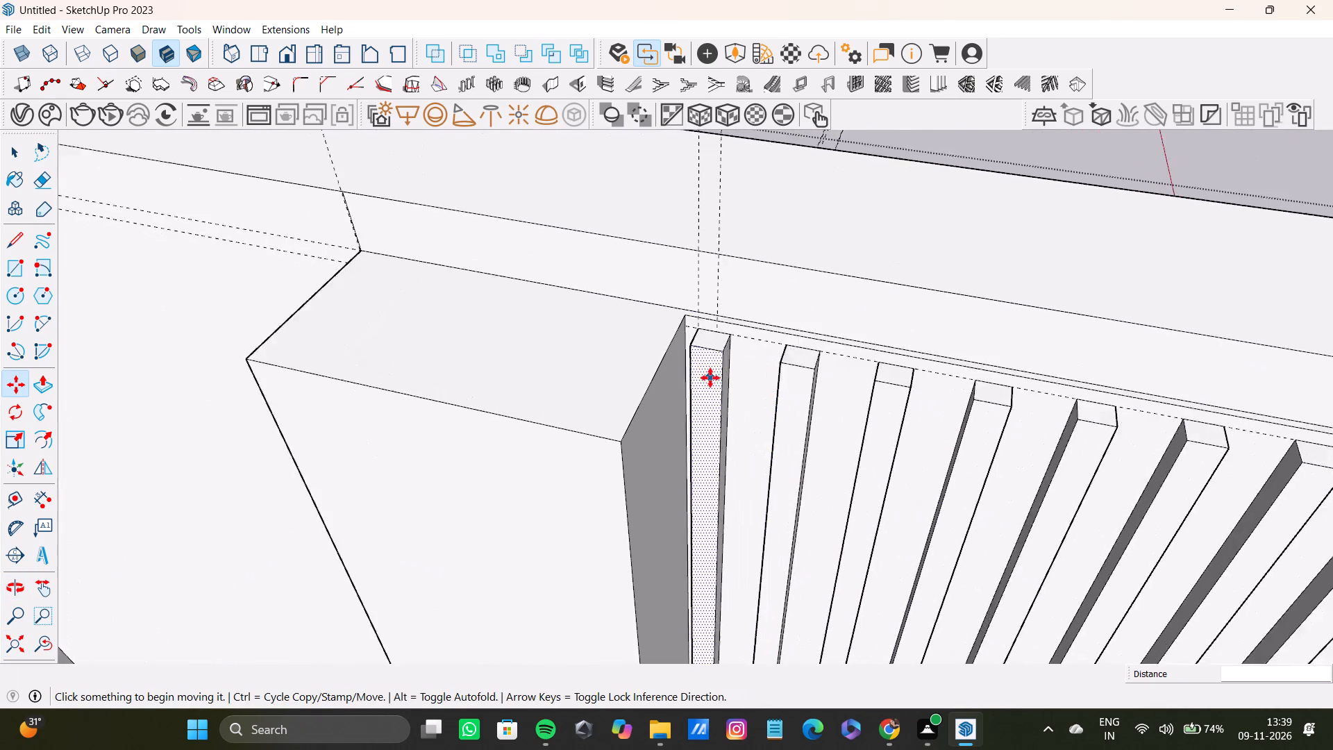
scroll(710, 378, up, 8)
drag(717, 353, 696, 394)
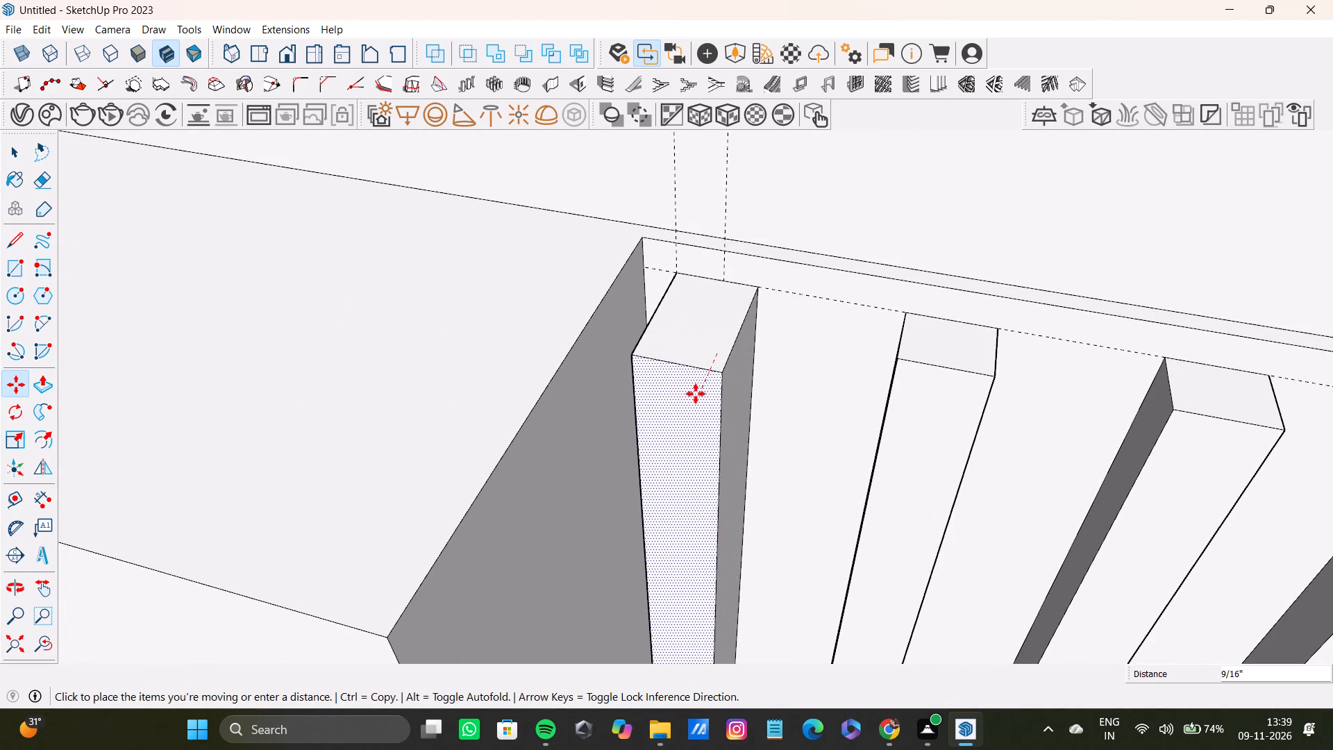
drag(696, 394, 694, 395)
drag(738, 381, 778, 393)
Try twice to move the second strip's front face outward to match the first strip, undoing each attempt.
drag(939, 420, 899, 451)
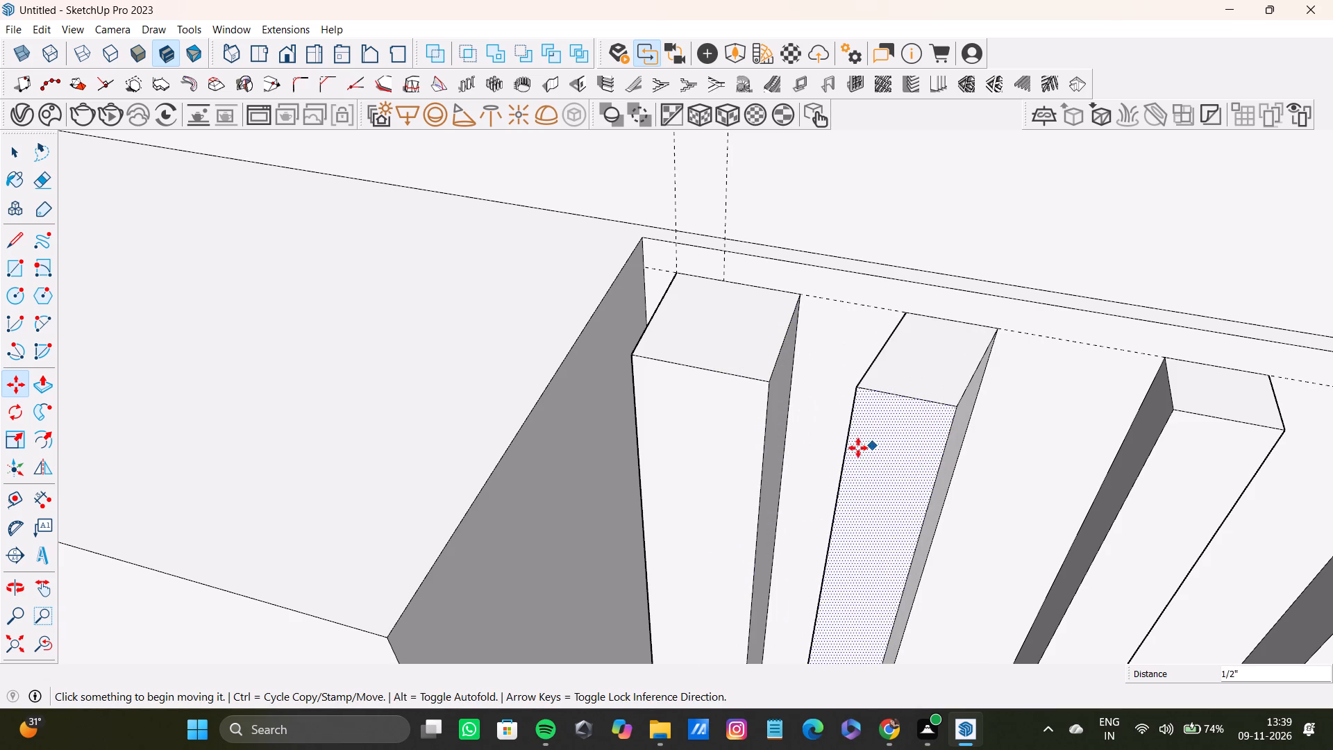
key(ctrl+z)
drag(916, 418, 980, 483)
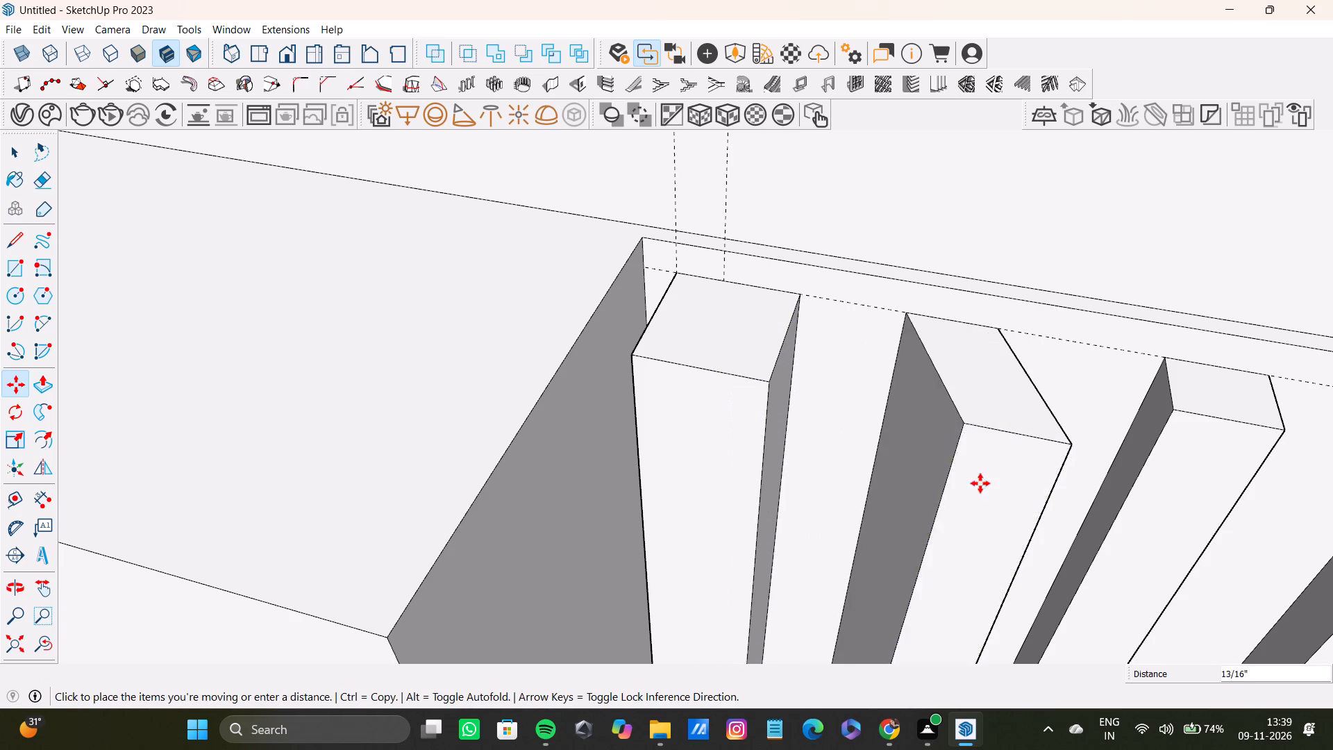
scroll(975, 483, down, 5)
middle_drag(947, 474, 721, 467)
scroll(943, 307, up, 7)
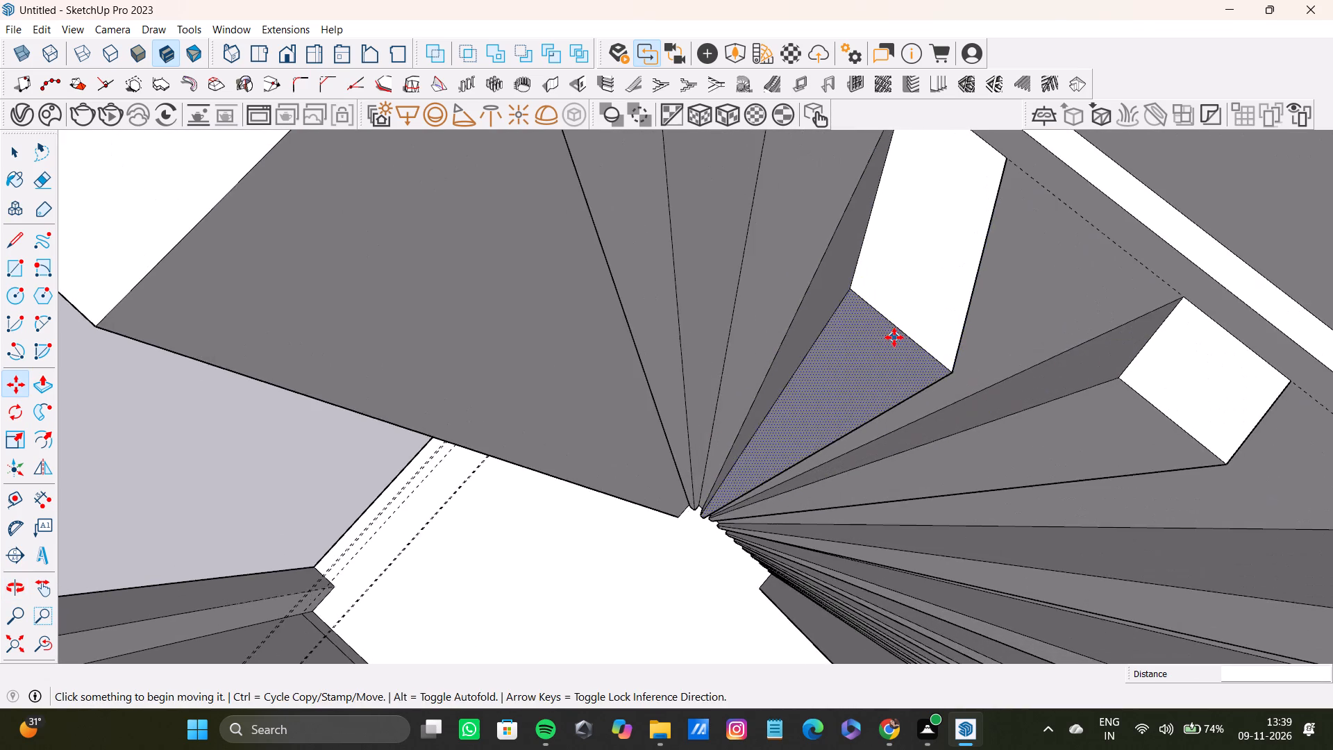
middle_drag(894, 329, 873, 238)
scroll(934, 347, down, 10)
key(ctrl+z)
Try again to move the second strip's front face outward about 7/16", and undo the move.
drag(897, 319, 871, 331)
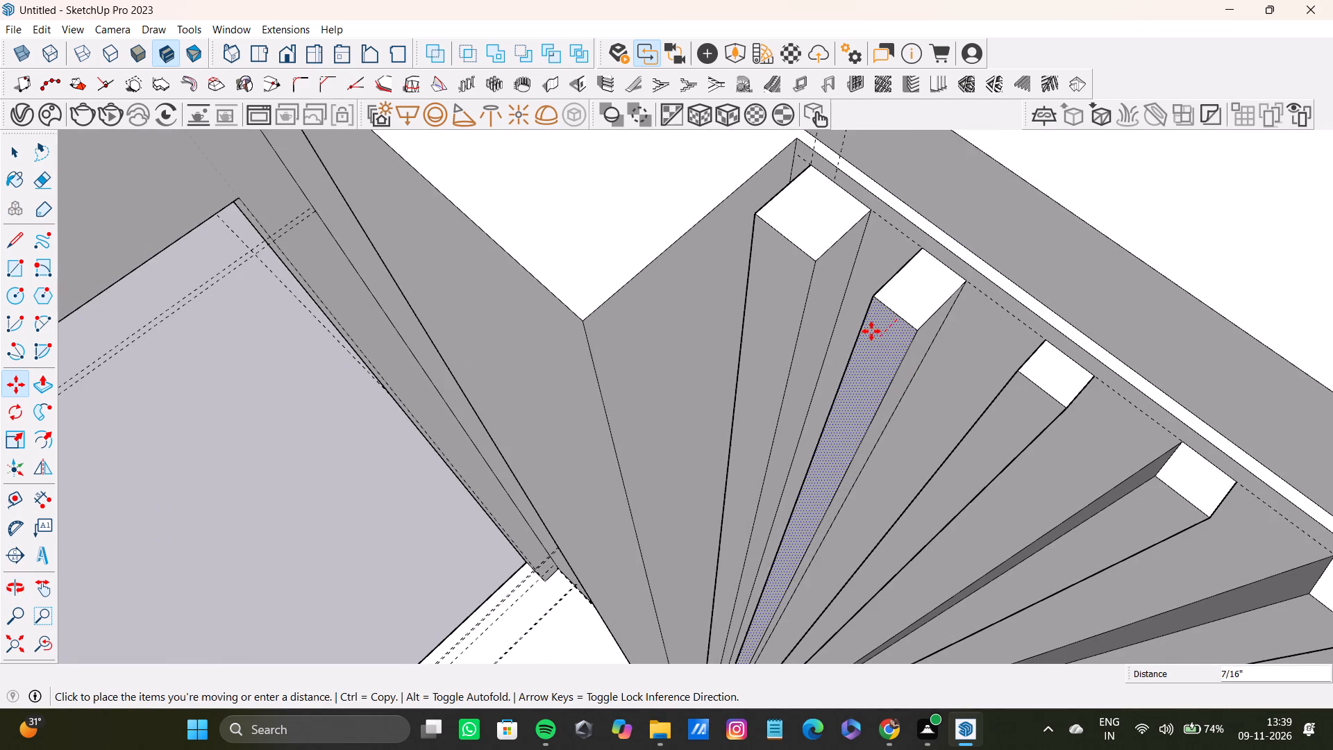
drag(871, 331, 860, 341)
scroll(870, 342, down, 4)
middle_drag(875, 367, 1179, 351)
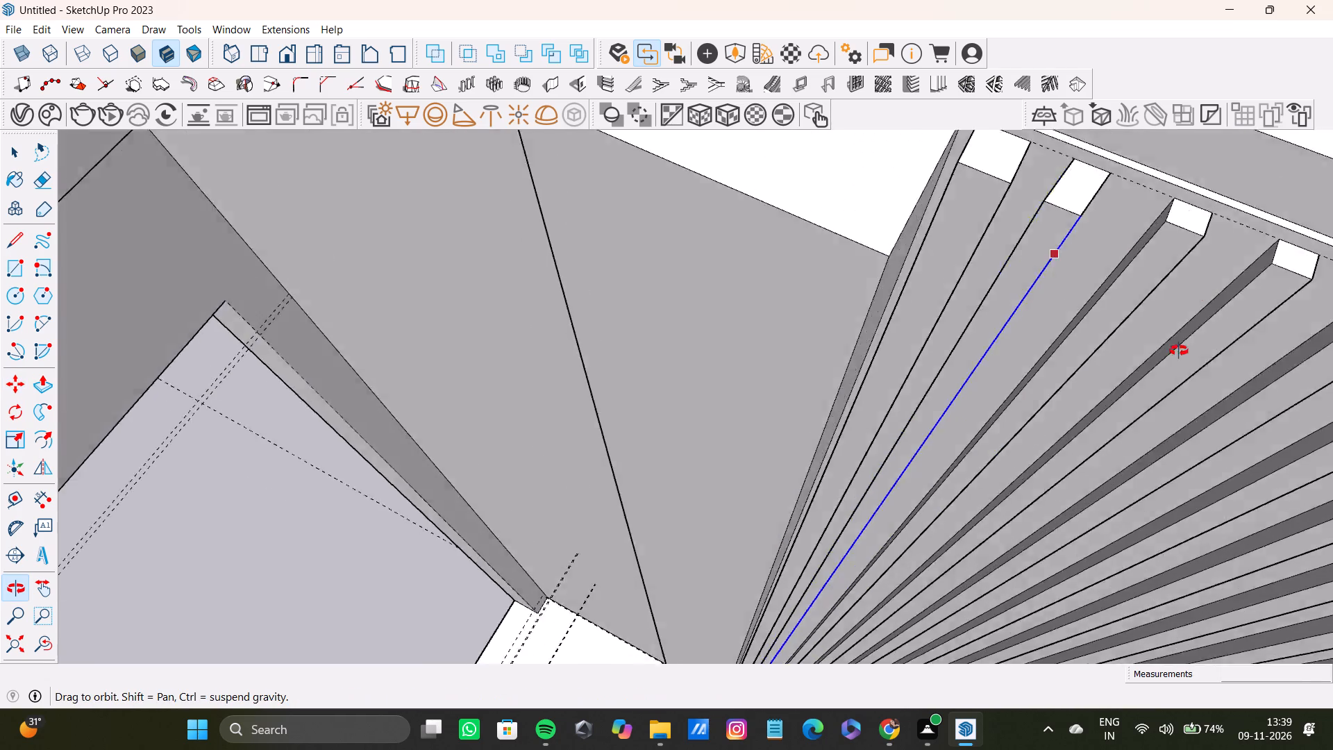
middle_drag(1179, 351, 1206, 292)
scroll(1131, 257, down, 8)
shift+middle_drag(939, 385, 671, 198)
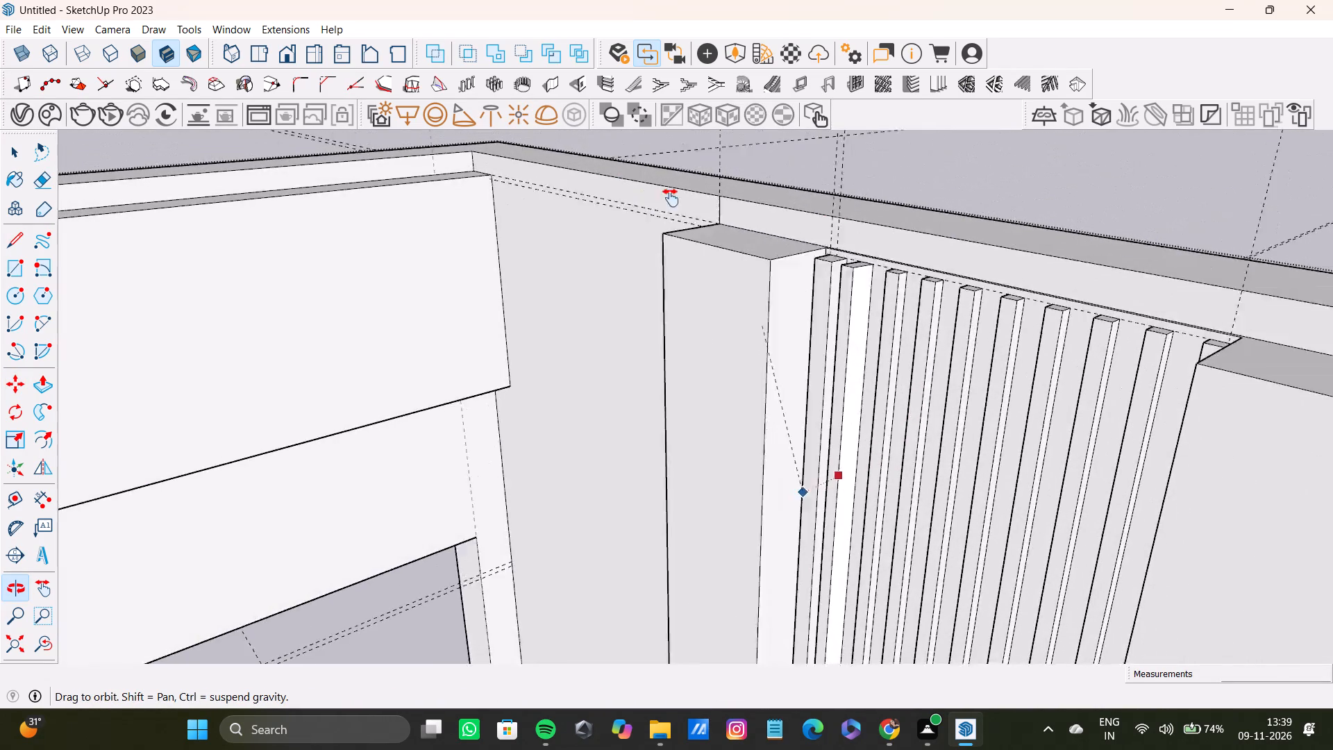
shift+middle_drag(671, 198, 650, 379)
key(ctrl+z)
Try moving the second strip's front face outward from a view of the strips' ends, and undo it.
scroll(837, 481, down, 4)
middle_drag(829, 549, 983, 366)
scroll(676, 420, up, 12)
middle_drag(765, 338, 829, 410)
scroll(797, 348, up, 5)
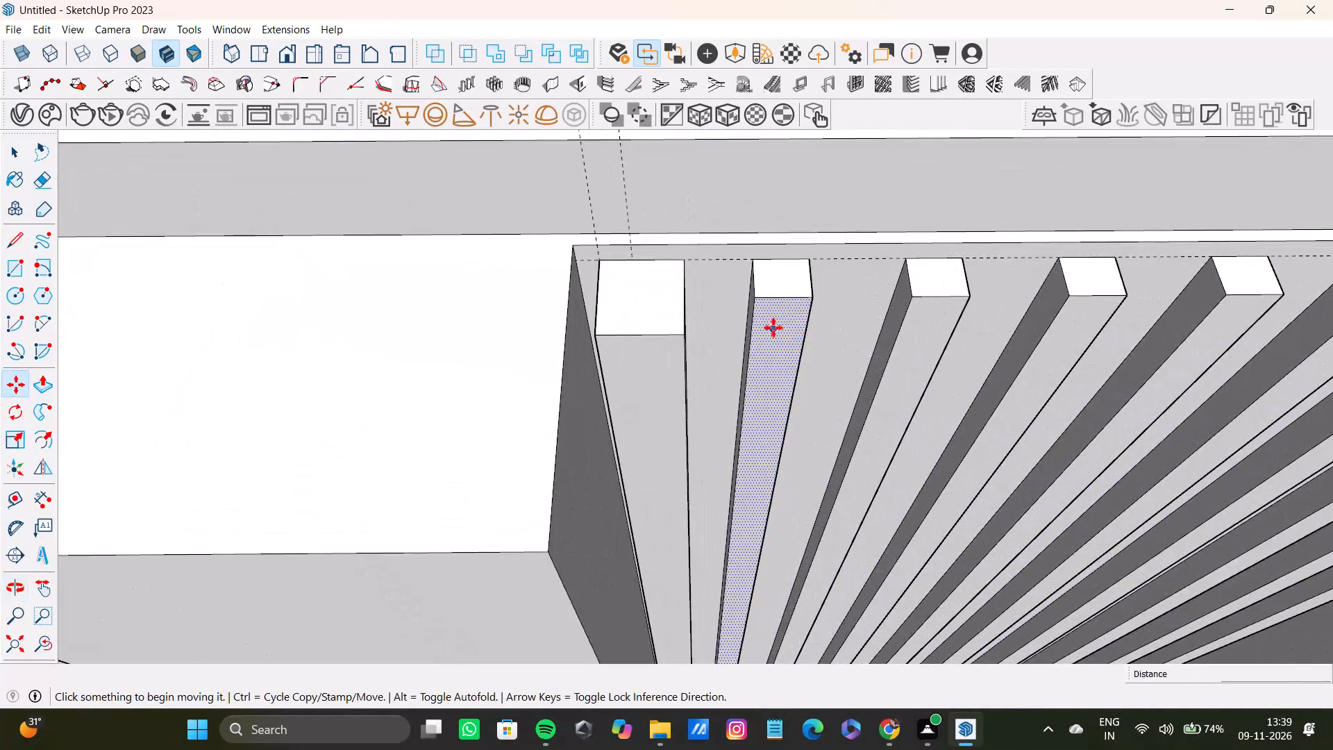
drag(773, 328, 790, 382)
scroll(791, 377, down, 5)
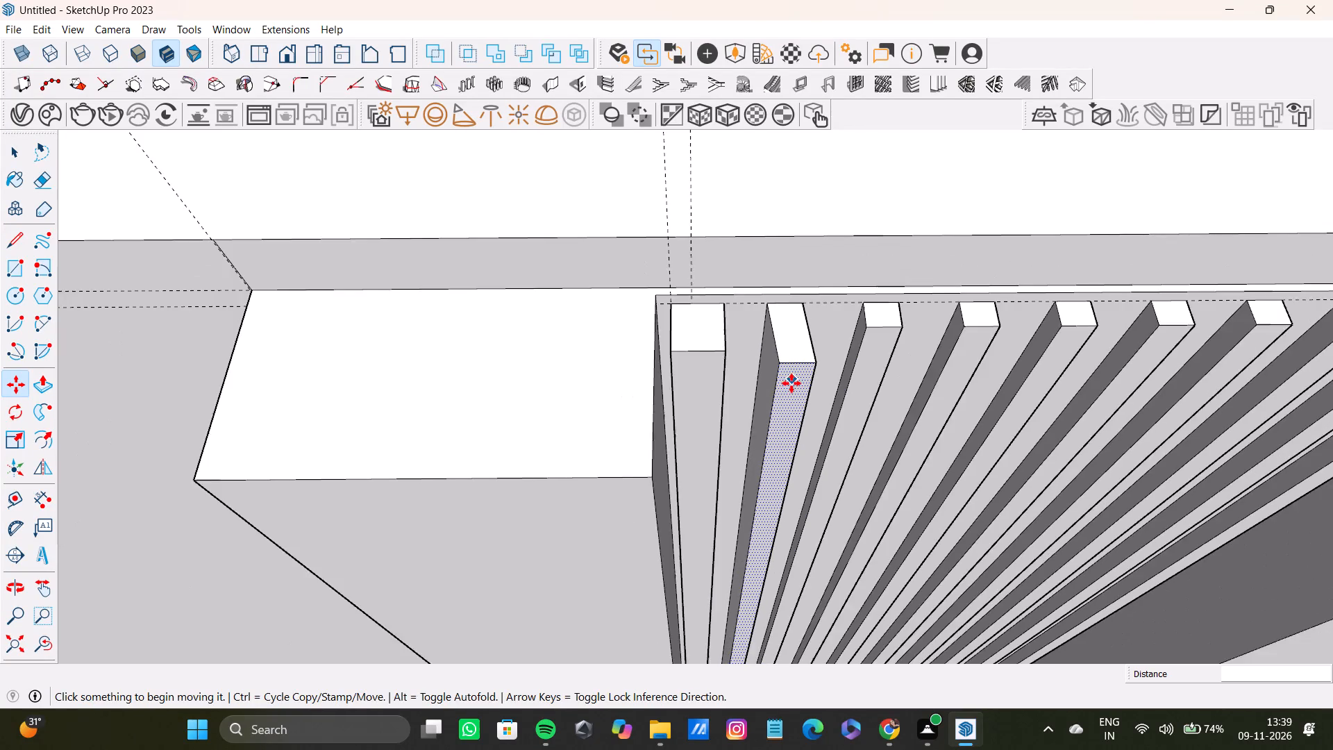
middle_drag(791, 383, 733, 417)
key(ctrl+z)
Push/Pull the second strip's front face outward until it is level with the first strip's front face.
scroll(829, 324, down, 20)
scroll(829, 324, down, 1)
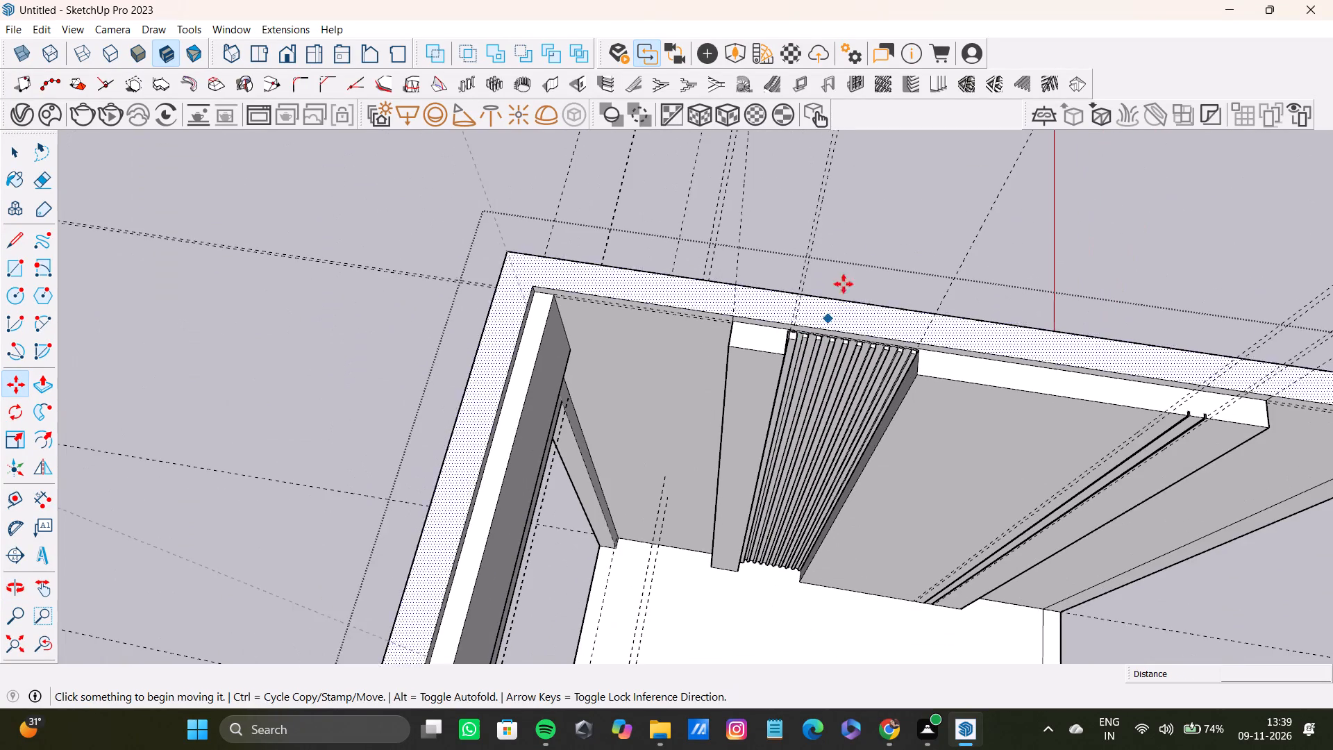
key(space)
click(873, 226)
scroll(778, 333, up, 20)
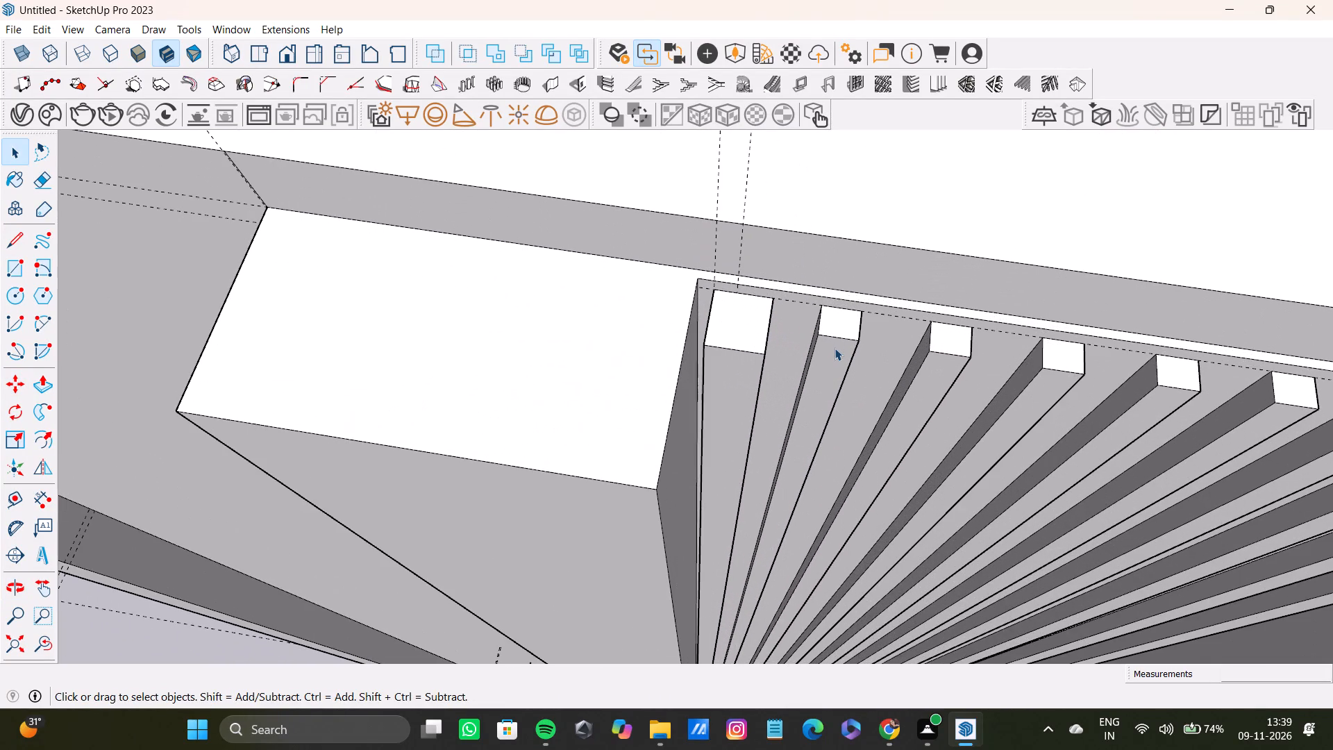
click(835, 348)
double_click(835, 351)
click(836, 360)
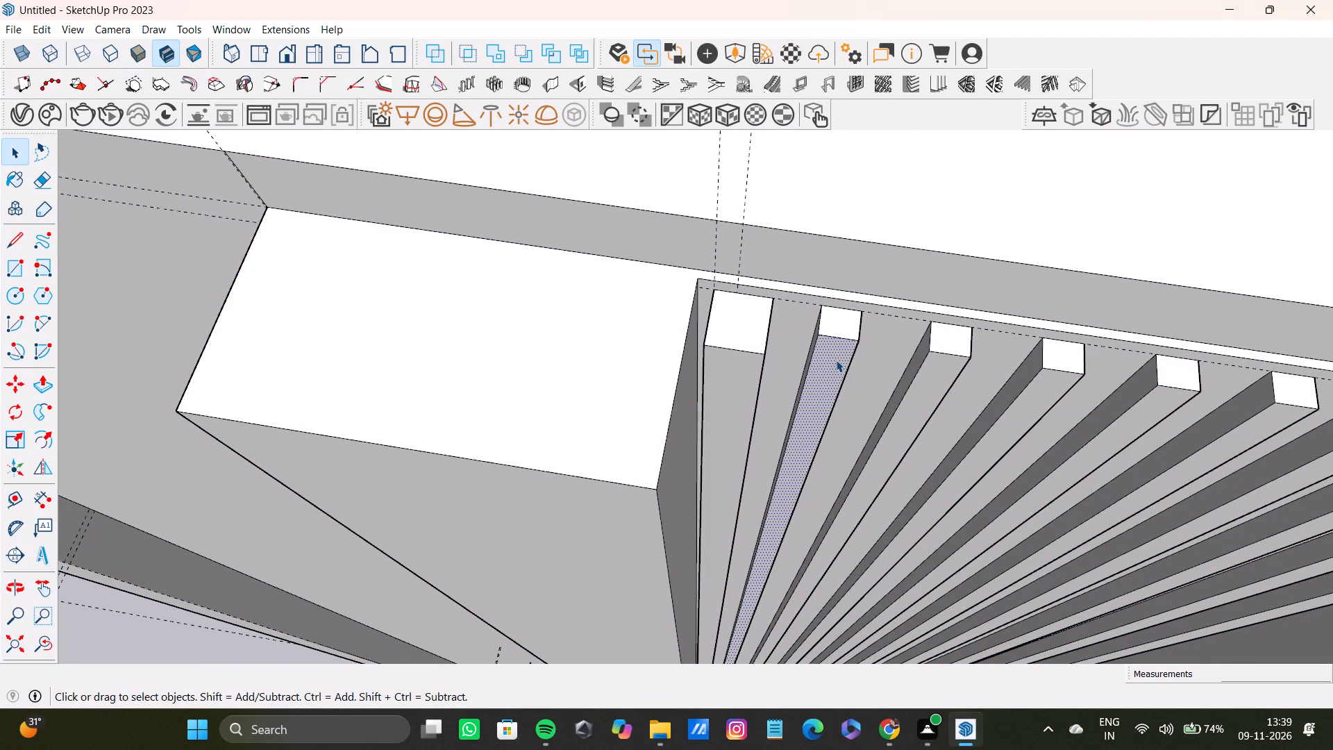
click(844, 347)
key(p)
drag(837, 341, 812, 397)
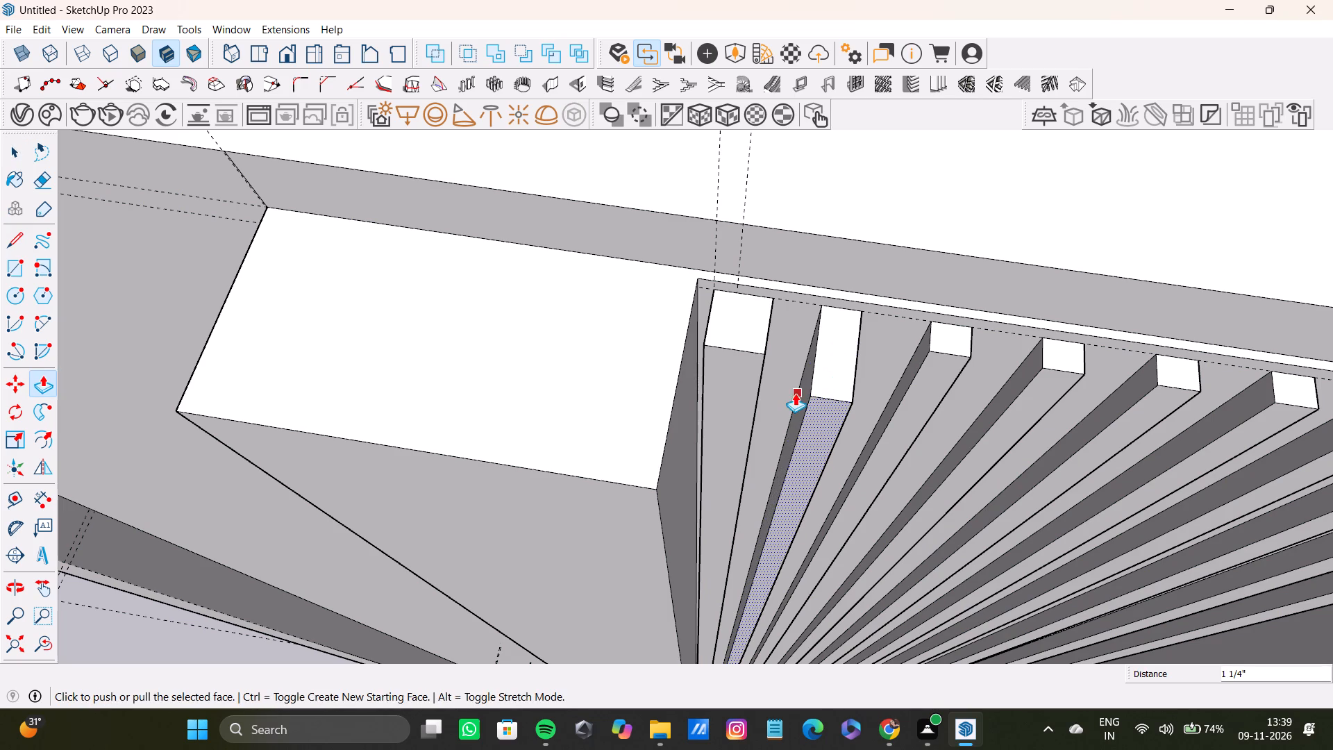
drag(825, 412, 730, 363)
Widen the second strip by pulling its side face facing the third strip out about 1/4".
scroll(837, 340, up, 6)
middle_drag(823, 349, 794, 288)
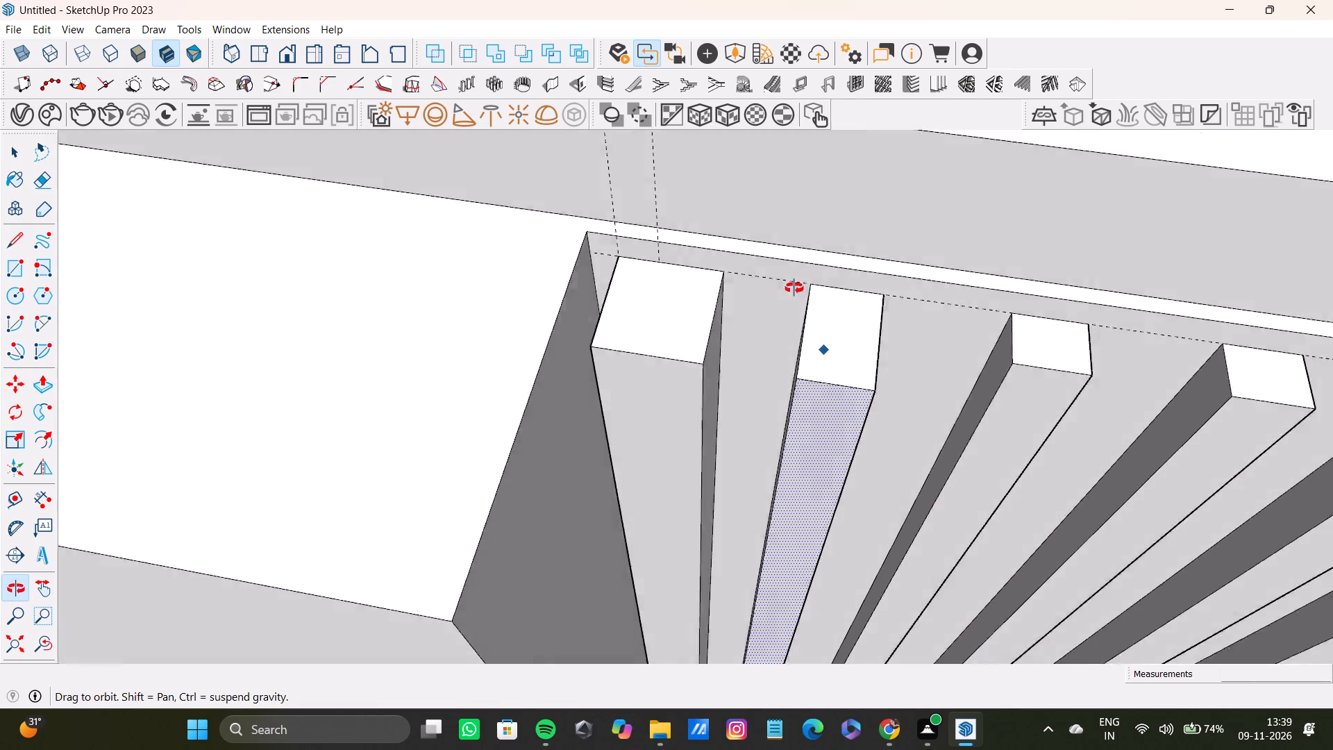
middle_drag(794, 288, 791, 285)
key(space)
scroll(915, 361, up, 4)
middle_drag(907, 365, 818, 337)
key(space)
scroll(832, 390, up, 3)
click(826, 435)
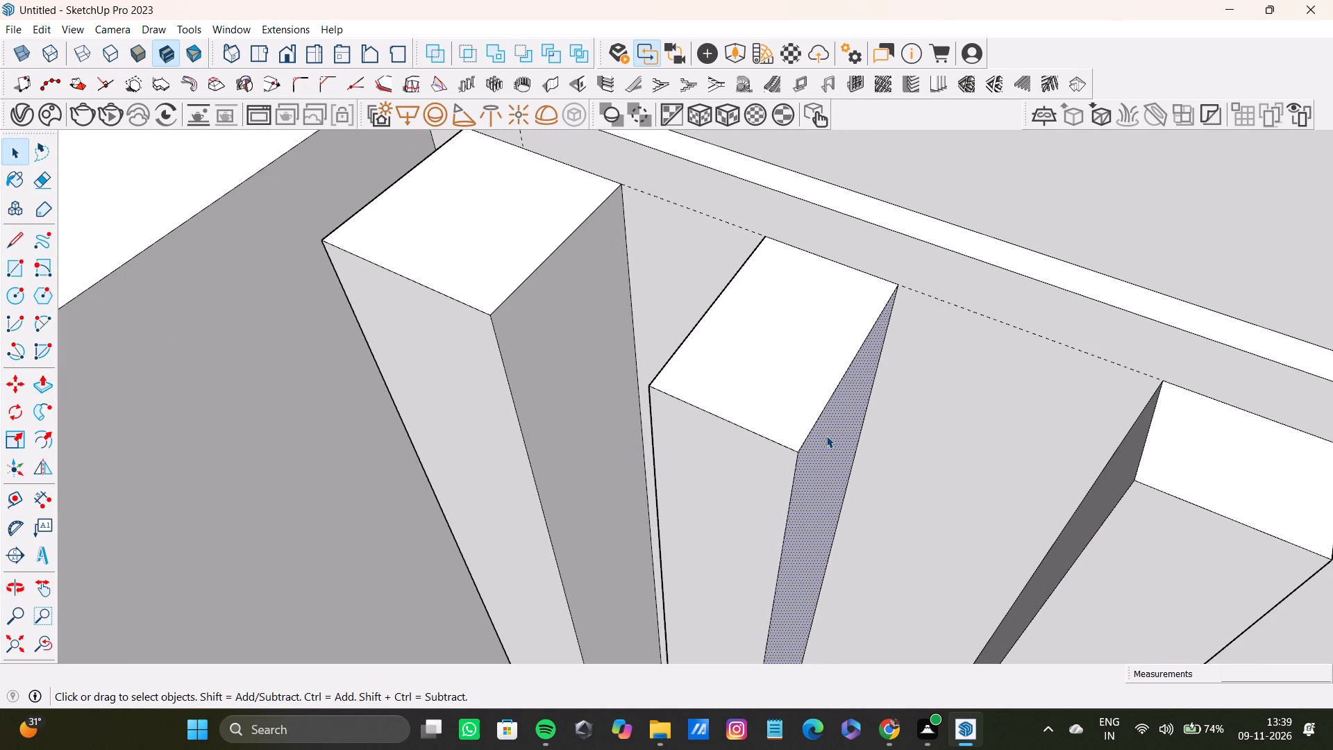
key(p)
drag(830, 434, 887, 441)
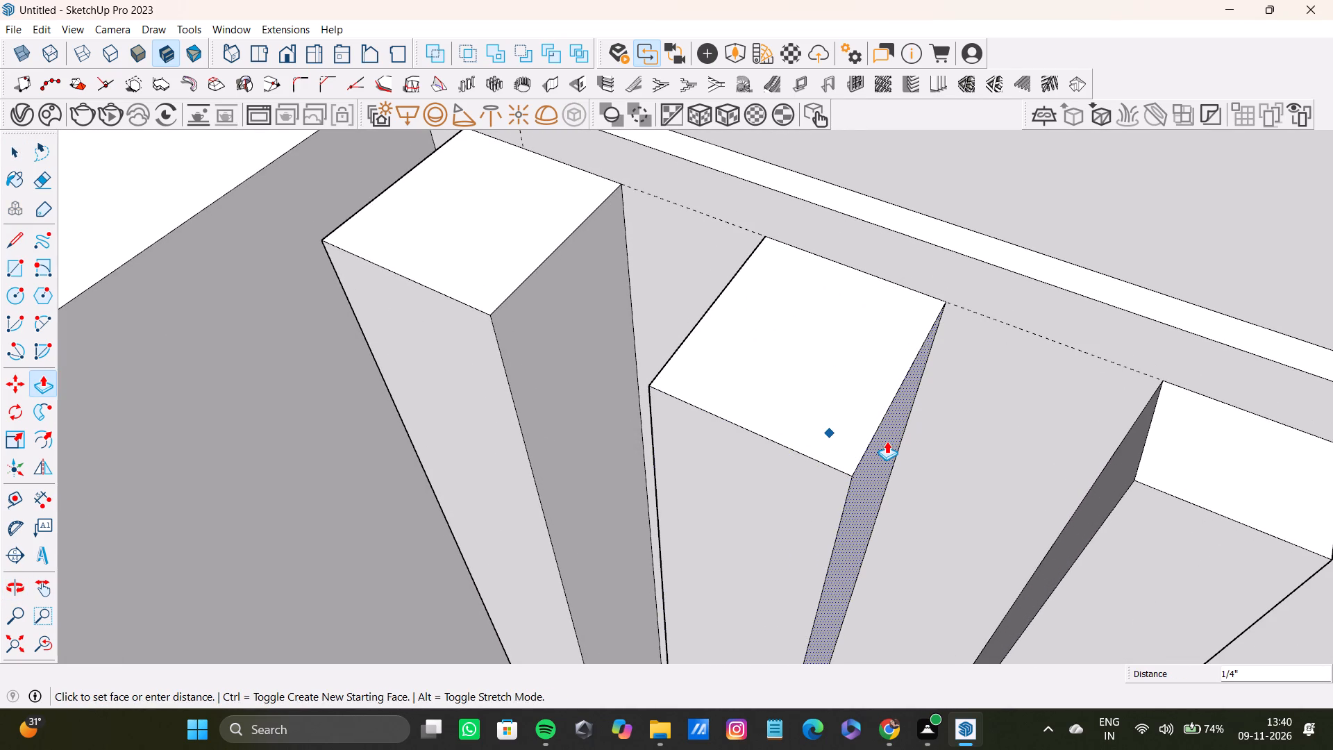
drag(887, 441, 889, 441)
Push/Pull the third strip's front face out 9/16", level with the second strip's front face.
scroll(888, 441, down, 10)
shift+middle_drag(825, 423, 691, 122)
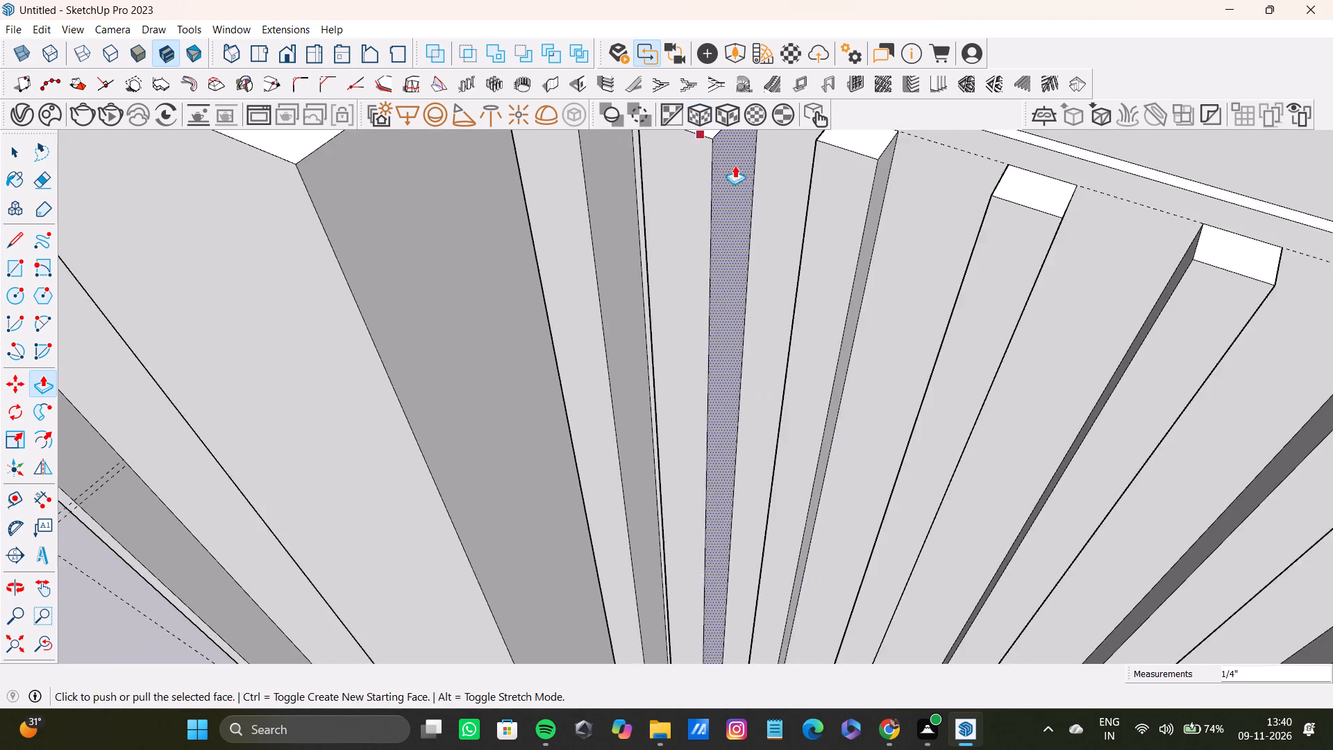
scroll(744, 176, down, 9)
shift+middle_drag(764, 216, 875, 344)
scroll(850, 310, up, 2)
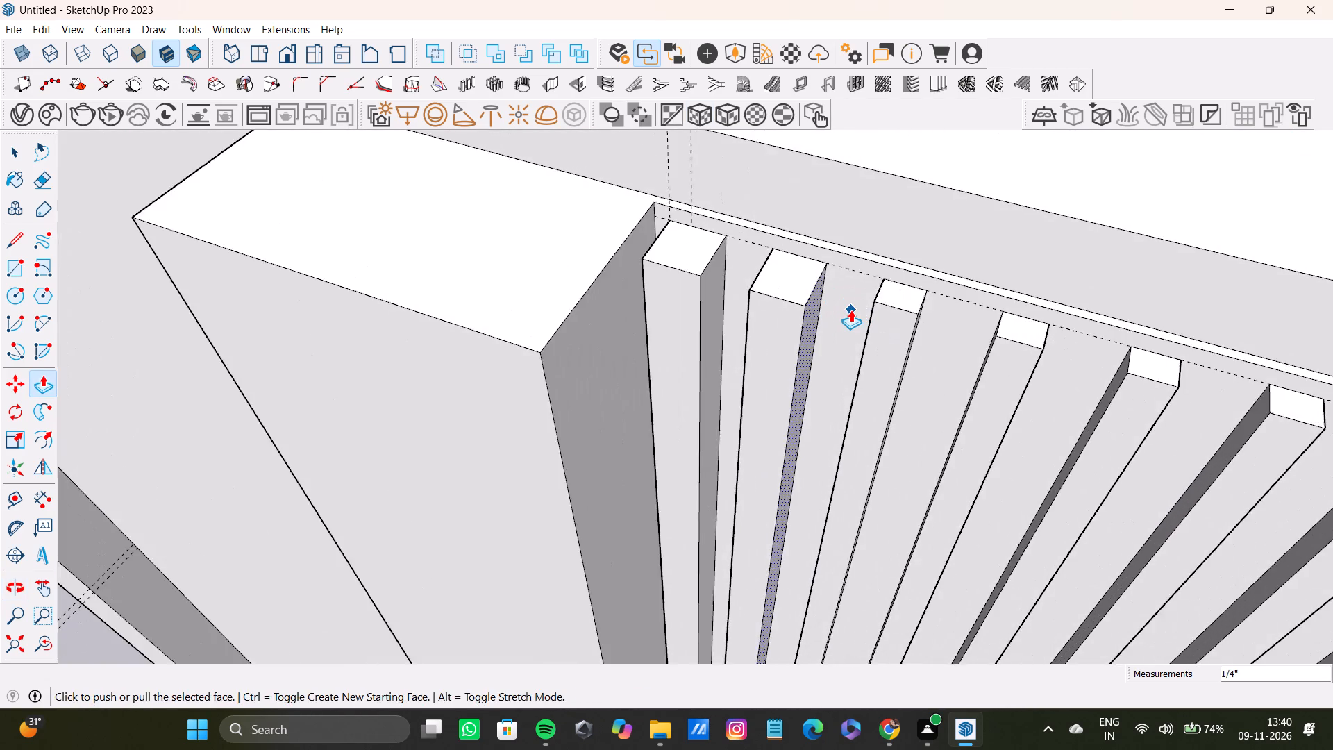
scroll(850, 310, up, 6)
shift+middle_drag(850, 308, 944, 453)
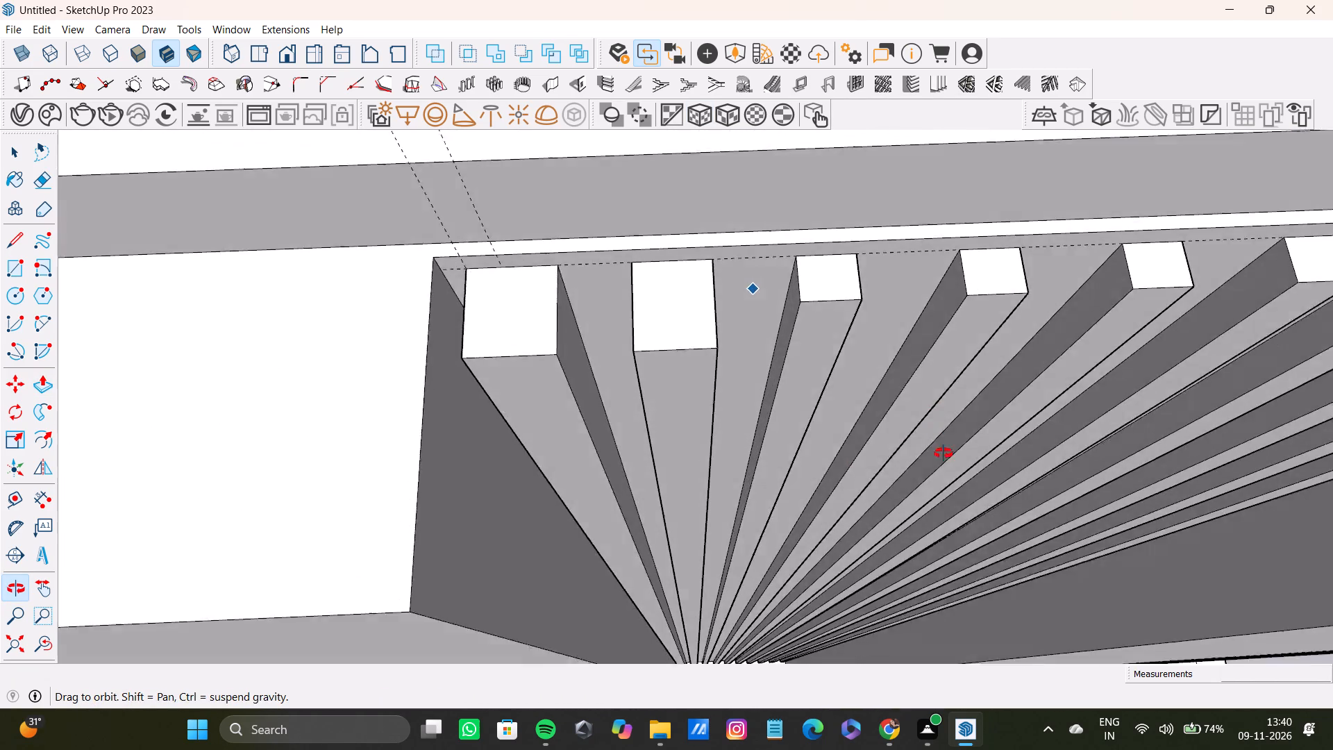
shift+middle_drag(944, 453, 853, 470)
scroll(830, 304, up, 7)
key(space)
click(833, 297)
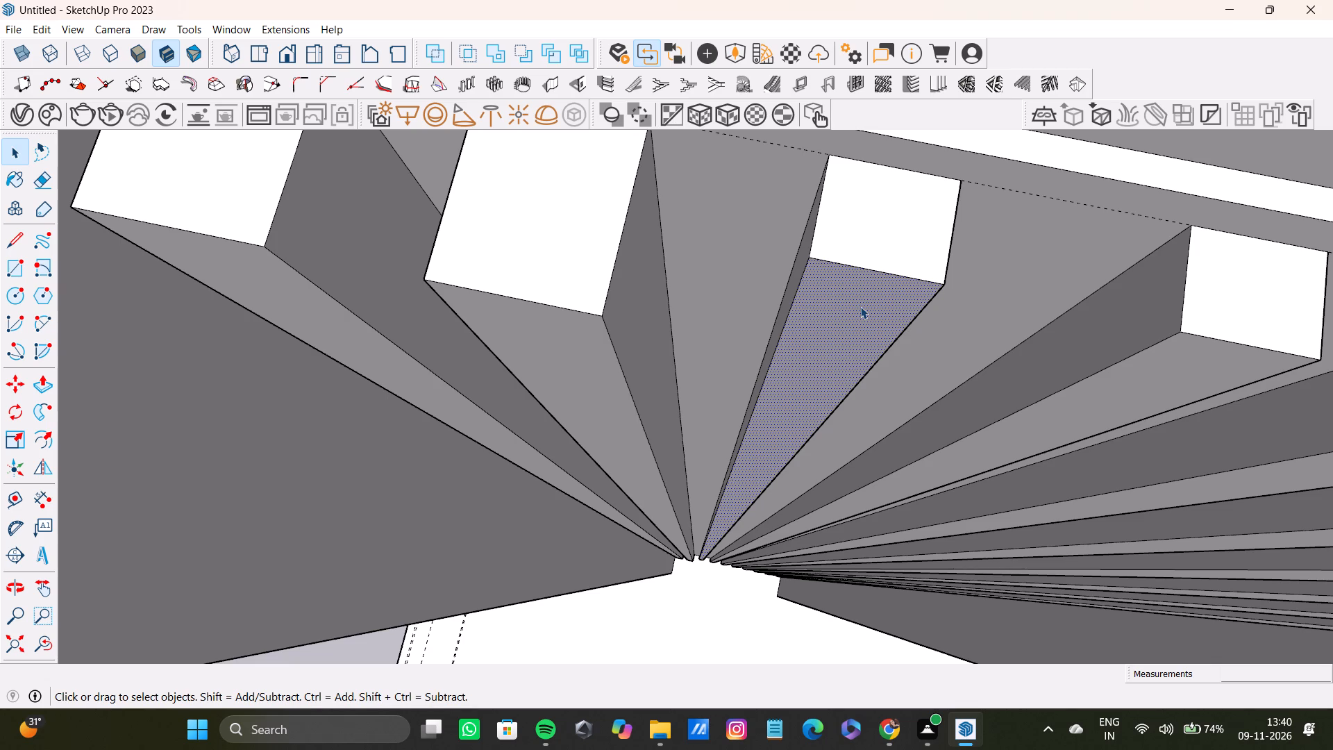
key(p)
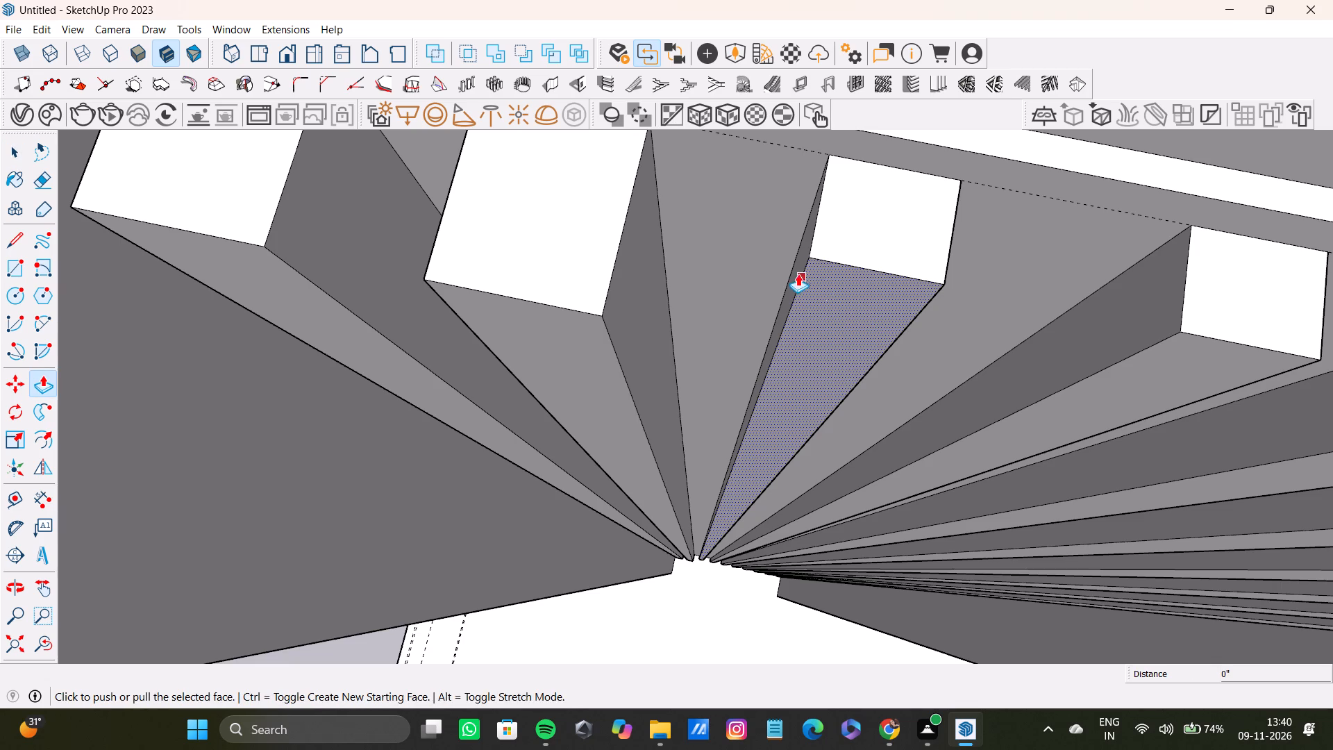
drag(830, 276, 588, 331)
Widen the third strip by pulling its side face facing the fourth strip out about 1/4".
scroll(661, 338, down, 10)
middle_drag(678, 340, 631, 138)
scroll(711, 210, down, 4)
middle_drag(705, 244, 560, 246)
scroll(807, 212, up, 12)
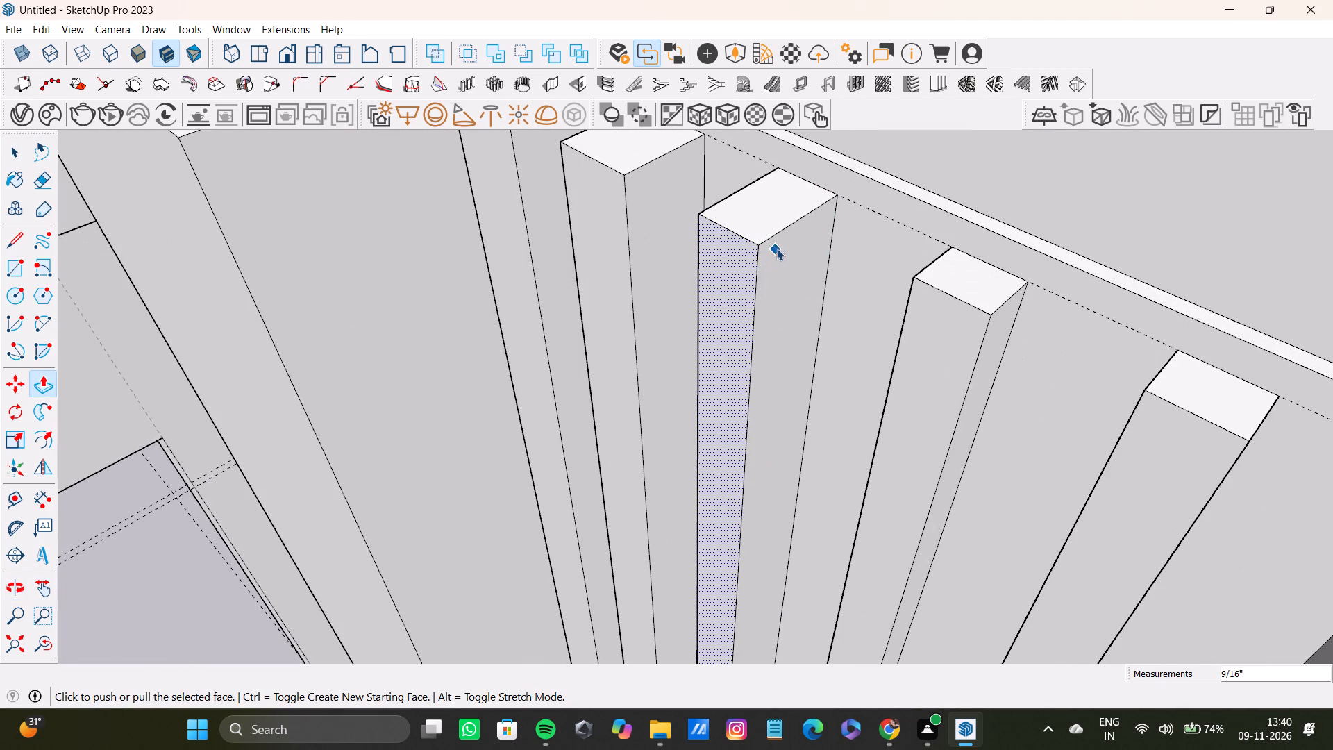
key(space)
click(777, 248)
key(p)
drag(777, 248, 800, 253)
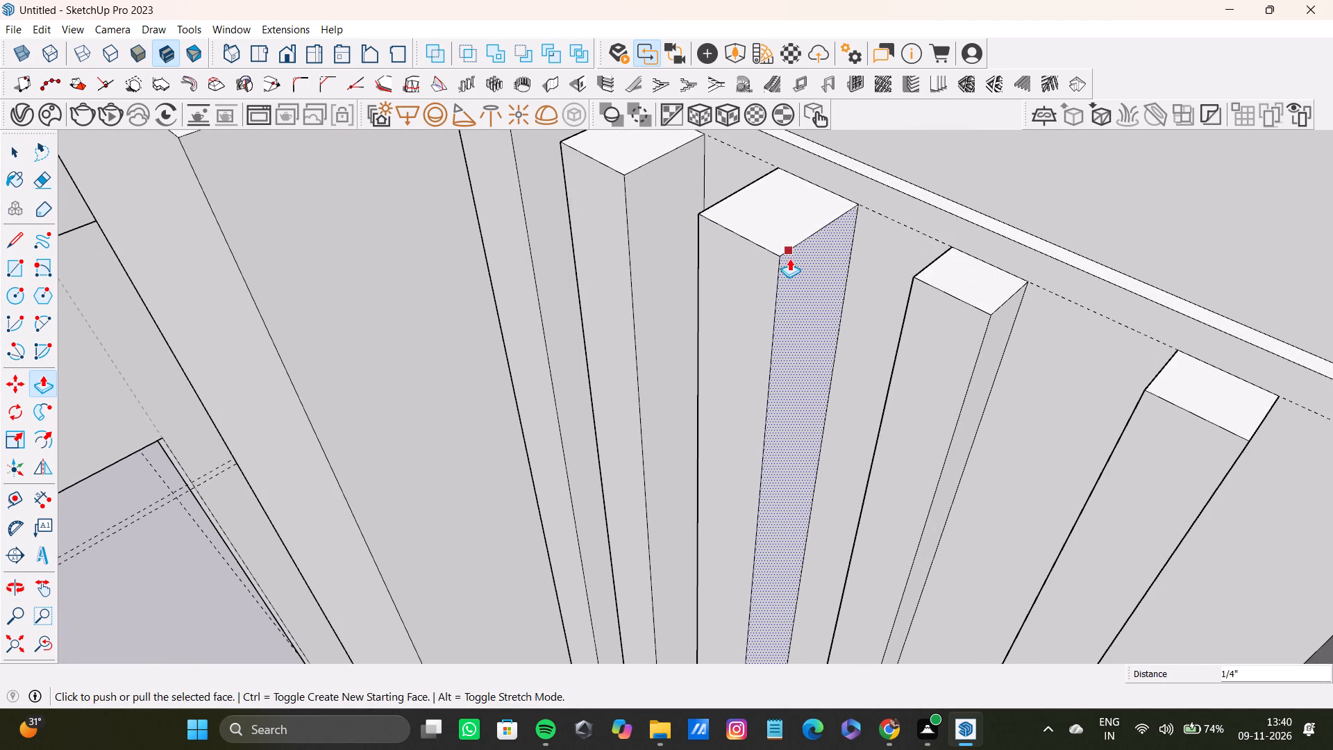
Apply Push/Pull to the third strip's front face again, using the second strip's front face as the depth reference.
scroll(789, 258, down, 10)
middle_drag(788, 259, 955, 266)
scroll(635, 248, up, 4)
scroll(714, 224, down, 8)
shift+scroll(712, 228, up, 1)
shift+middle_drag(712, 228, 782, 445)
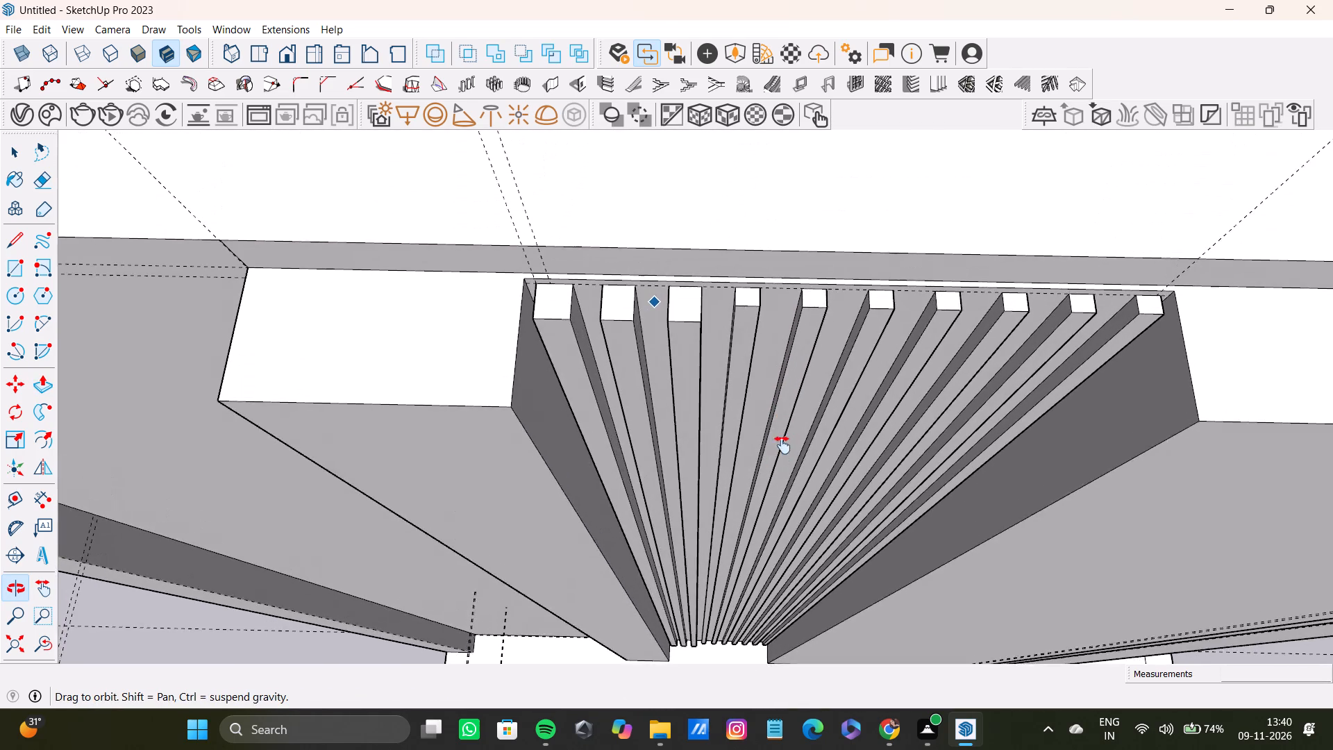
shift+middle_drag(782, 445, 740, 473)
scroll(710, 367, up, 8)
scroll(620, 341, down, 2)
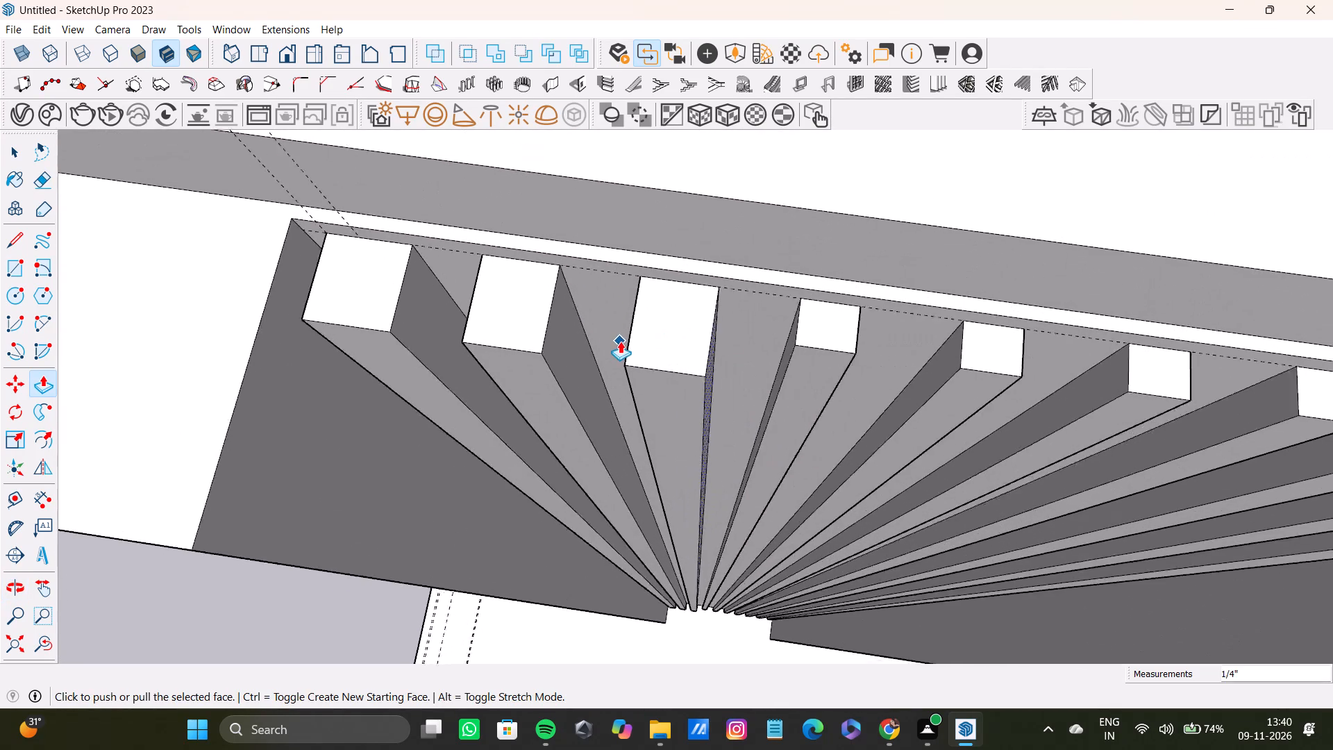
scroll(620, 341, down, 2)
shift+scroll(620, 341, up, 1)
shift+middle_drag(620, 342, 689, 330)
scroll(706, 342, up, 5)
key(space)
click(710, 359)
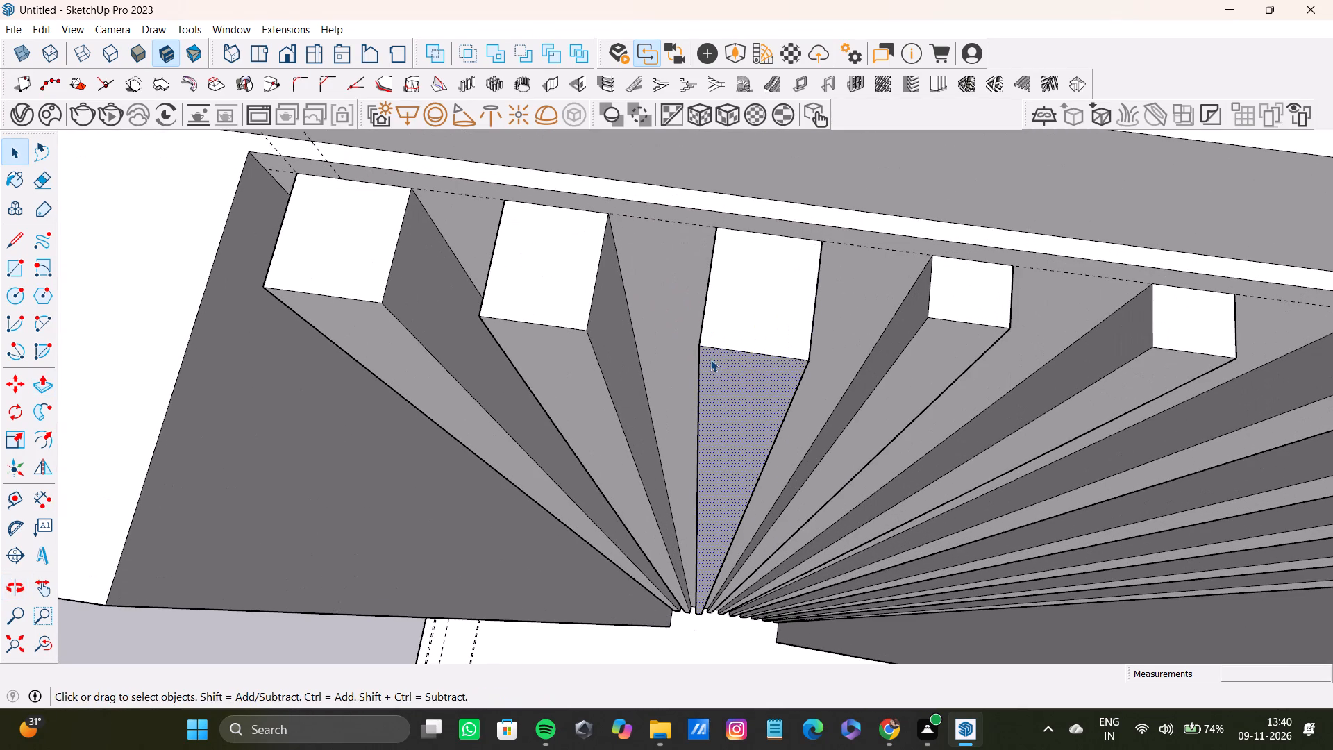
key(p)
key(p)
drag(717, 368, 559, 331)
Push/Pull the fourth strip's front face outward about 7/8".
scroll(610, 338, down, 8)
shift+middle_drag(621, 342, 624, 282)
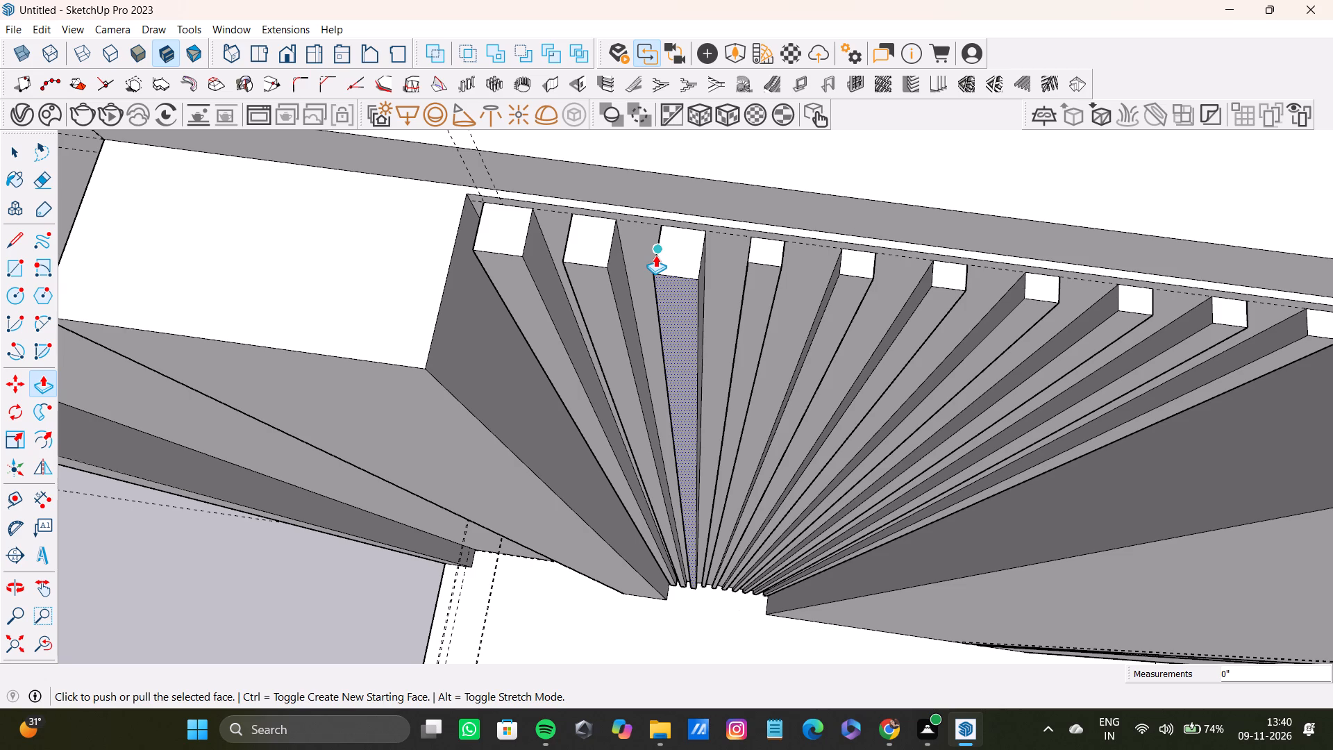
scroll(756, 257, up, 5)
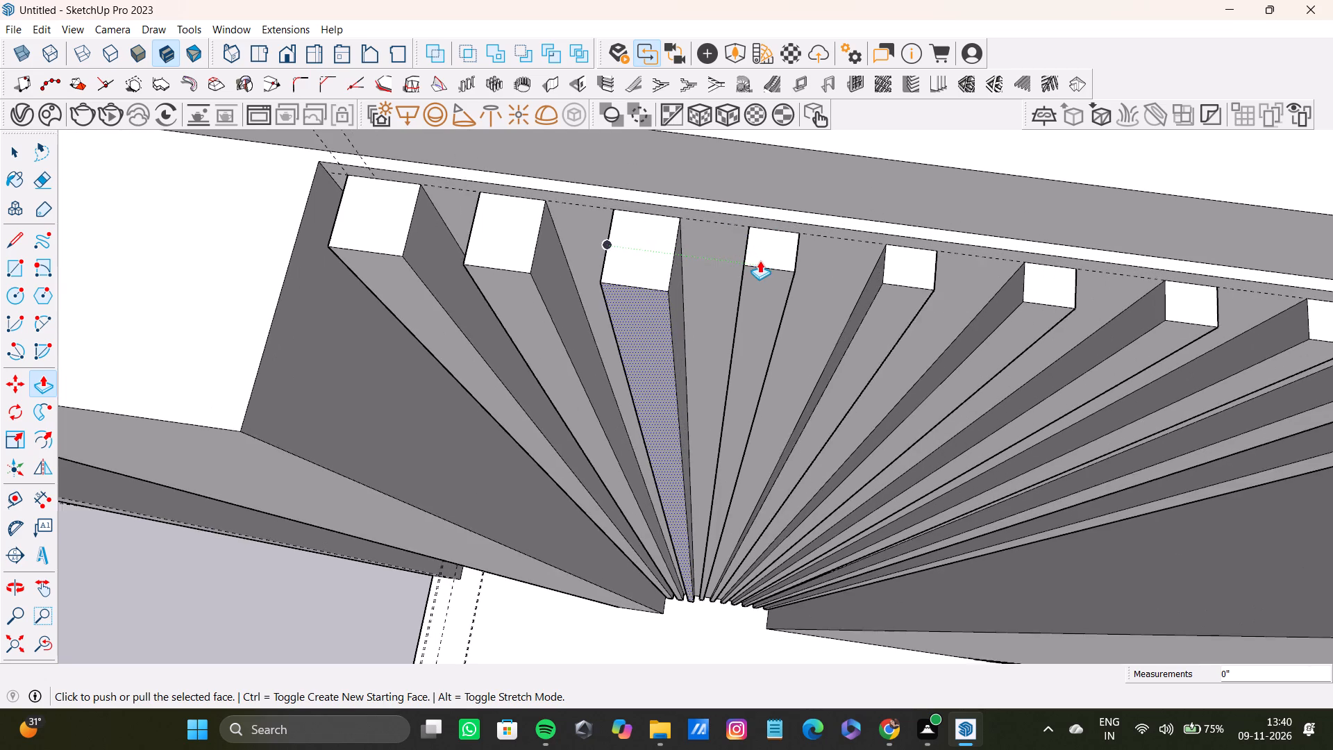
scroll(760, 260, up, 2)
key(space)
click(762, 276)
key(p)
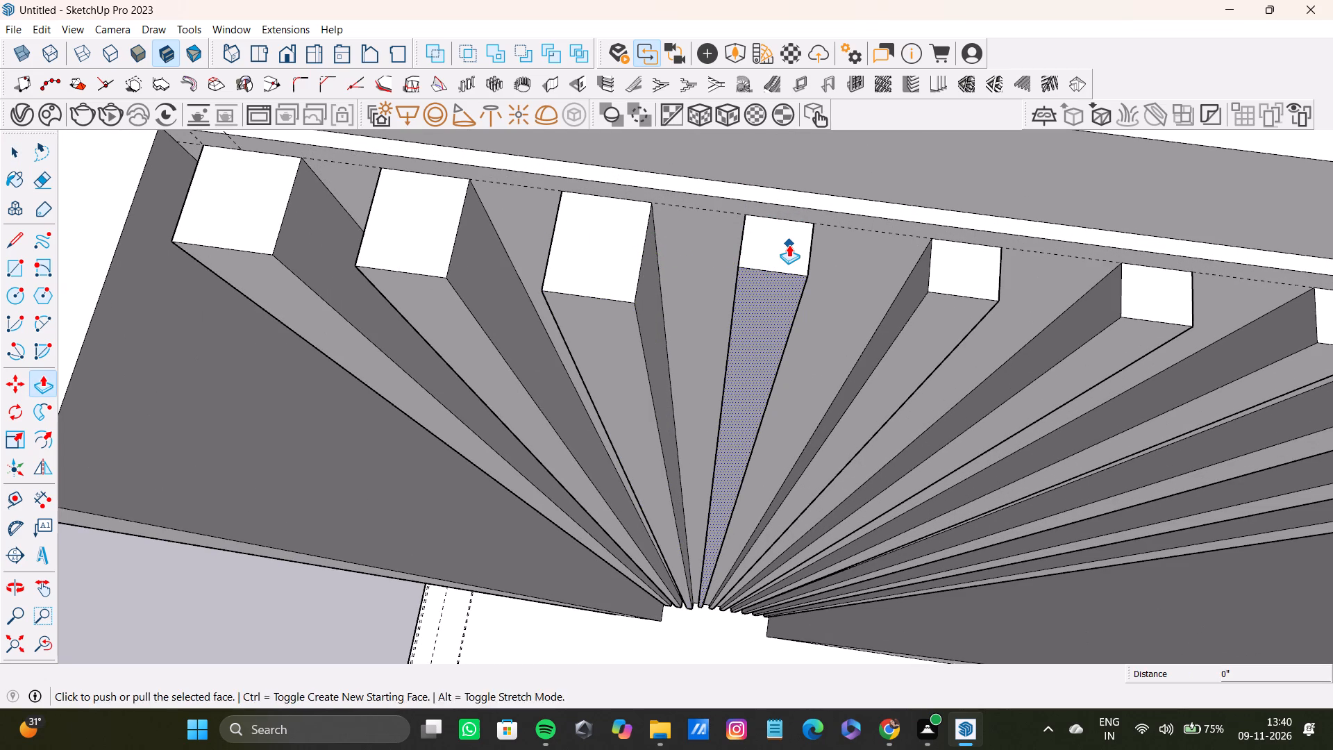
click(789, 244)
click(621, 308)
scroll(892, 392, down, 3)
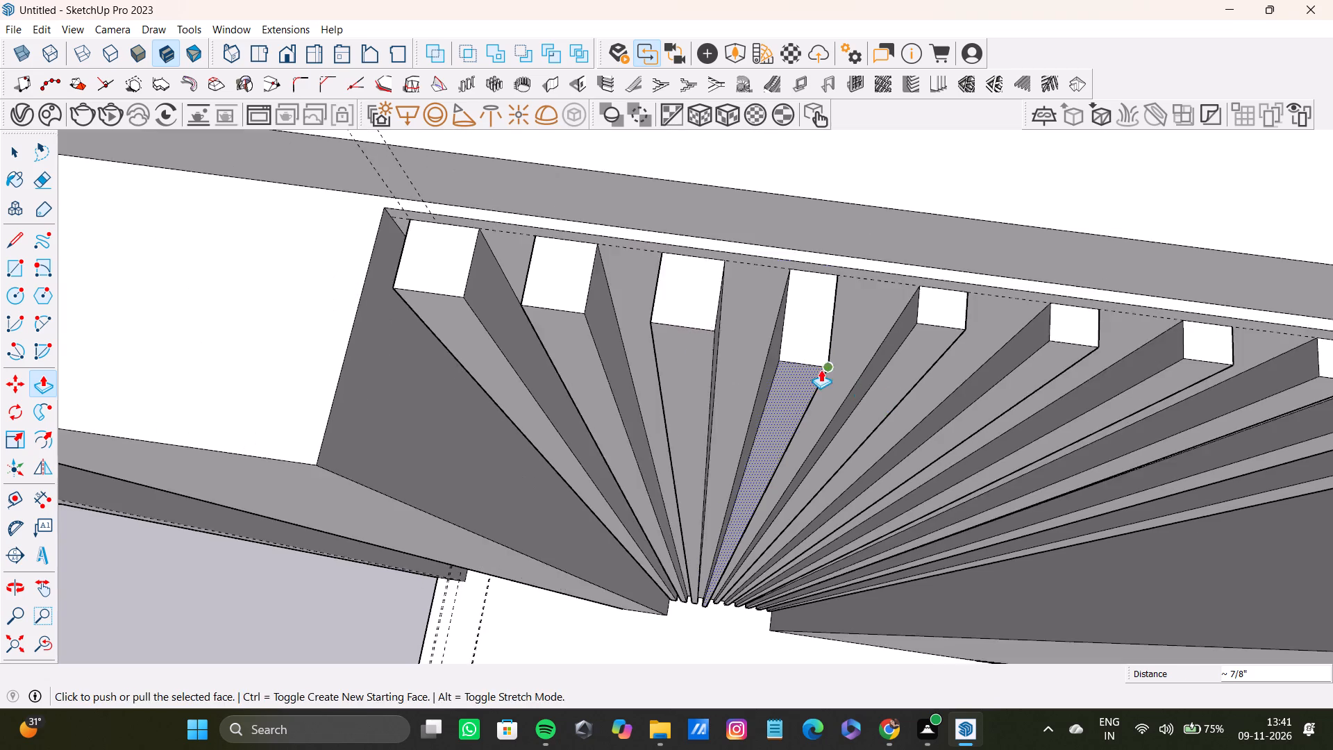
Push the fourth strip's front face back about 5/16", level with the third strip's front face.
middle_drag(821, 367, 800, 144)
scroll(801, 339, up, 1)
scroll(801, 339, down, 4)
middle_drag(799, 346, 525, 253)
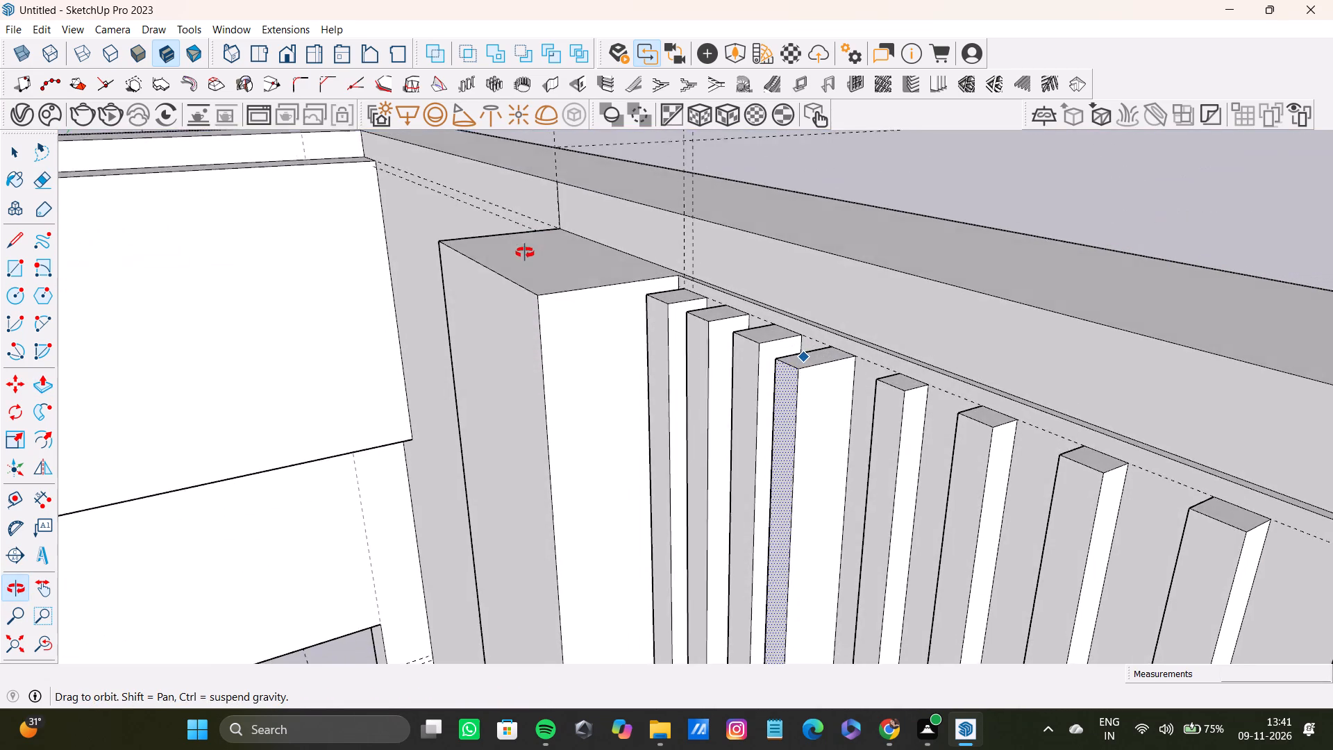
middle_drag(525, 253, 528, 251)
scroll(739, 359, up, 9)
drag(840, 367, 742, 303)
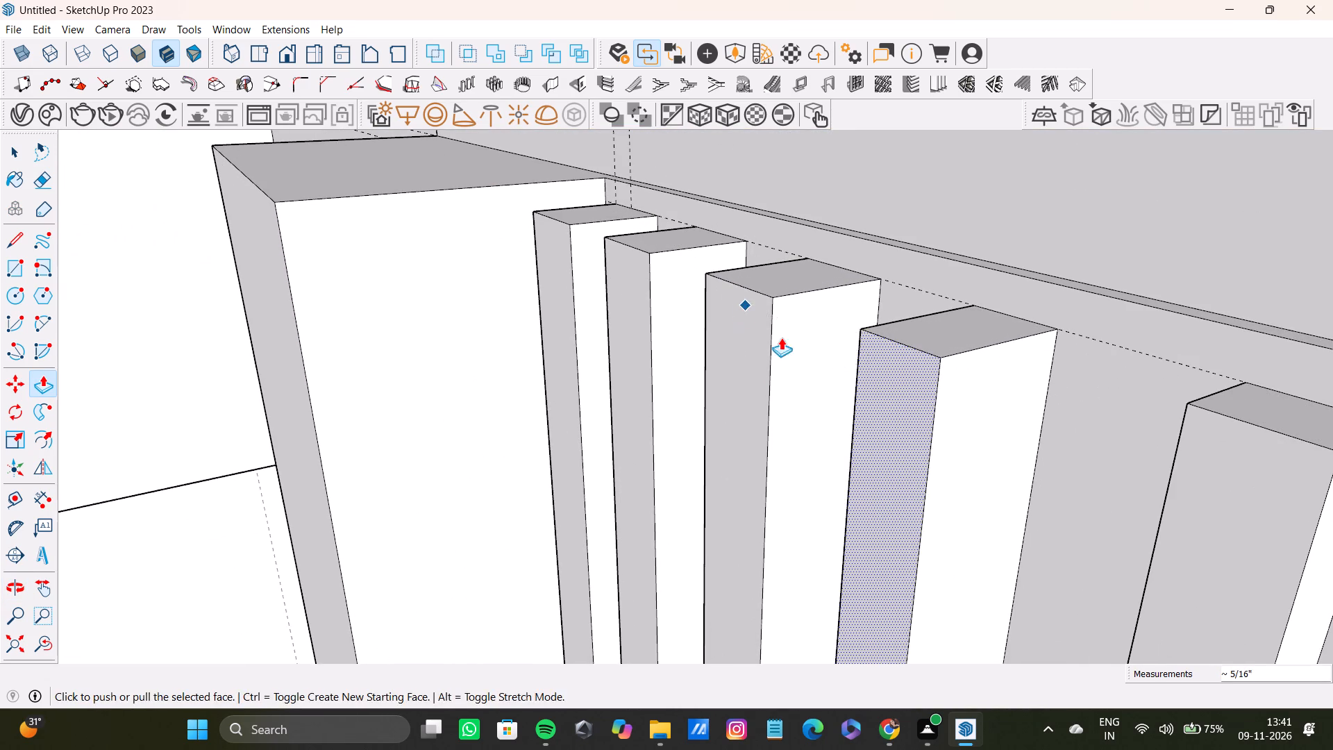
Widen the fourth strip by pulling its side face facing the fifth strip out about 1/4".
scroll(797, 340, down, 5)
middle_drag(798, 344, 1080, 356)
scroll(841, 340, down, 5)
shift+scroll(839, 340, up, 1)
shift+middle_drag(839, 338, 963, 405)
shift+scroll(928, 388, down, 5)
shift+scroll(915, 376, up, 1)
shift+middle_drag(915, 376, 731, 424)
shift+scroll(782, 368, up, 8)
shift+middle_drag(830, 299, 667, 312)
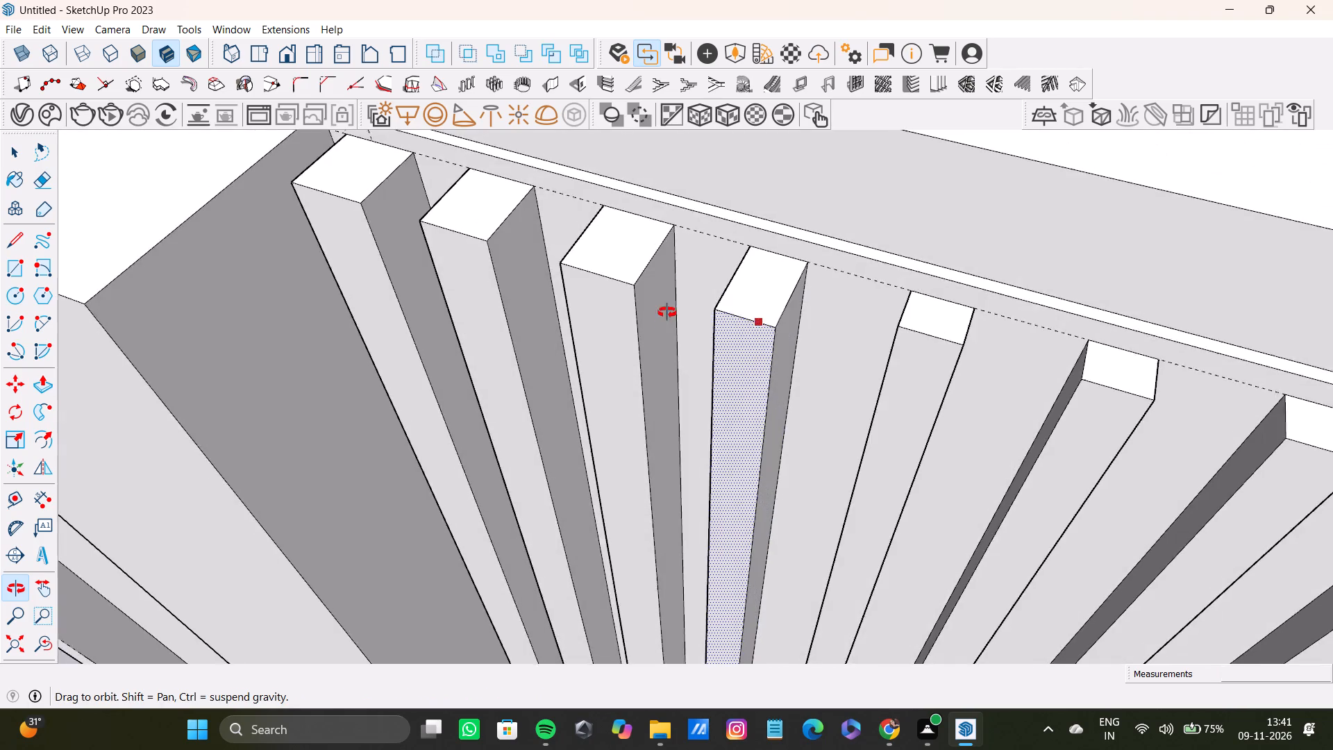
shift+middle_drag(667, 312, 666, 312)
scroll(737, 314, up, 8)
key(space)
click(821, 335)
key(p)
drag(821, 335, 850, 342)
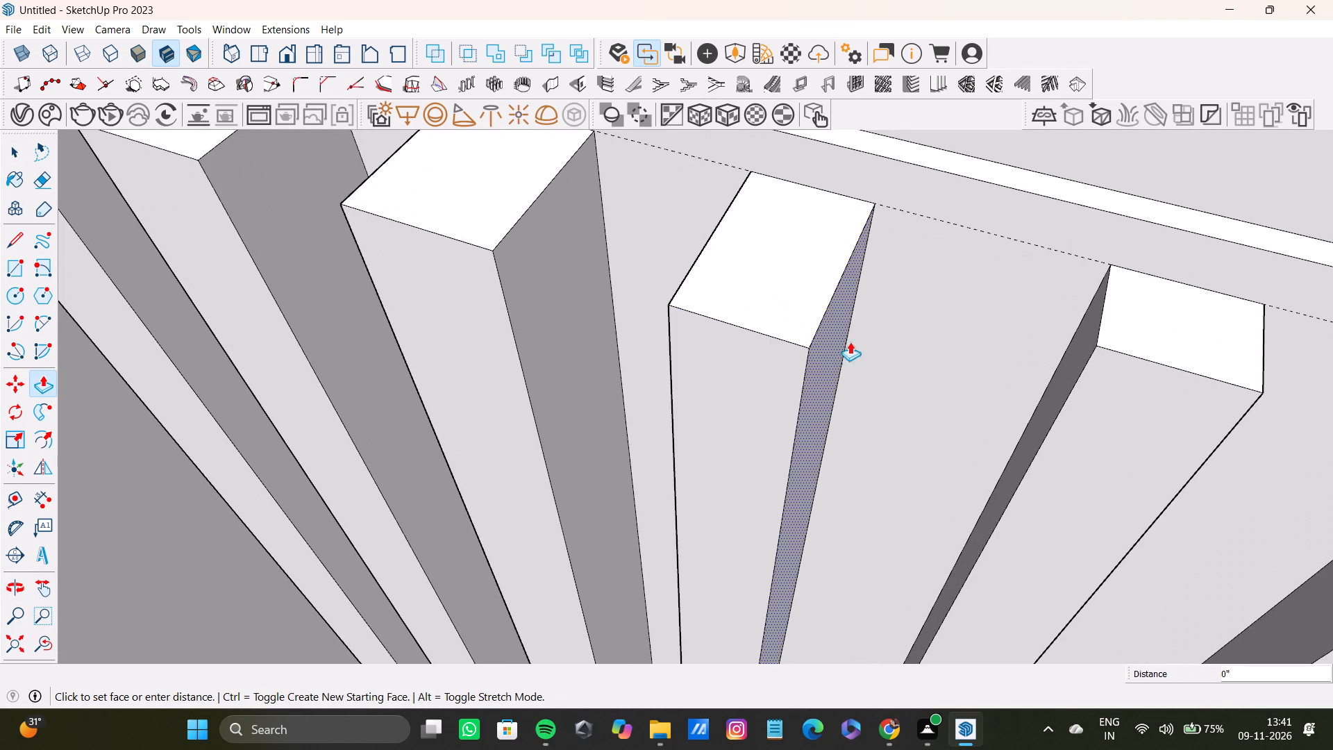
drag(850, 342, 866, 344)
Push/Pull the fifth strip's front face outward about 9/16", level with the fourth strip's front face.
scroll(864, 345, down, 10)
shift+middle_drag(860, 349, 764, 226)
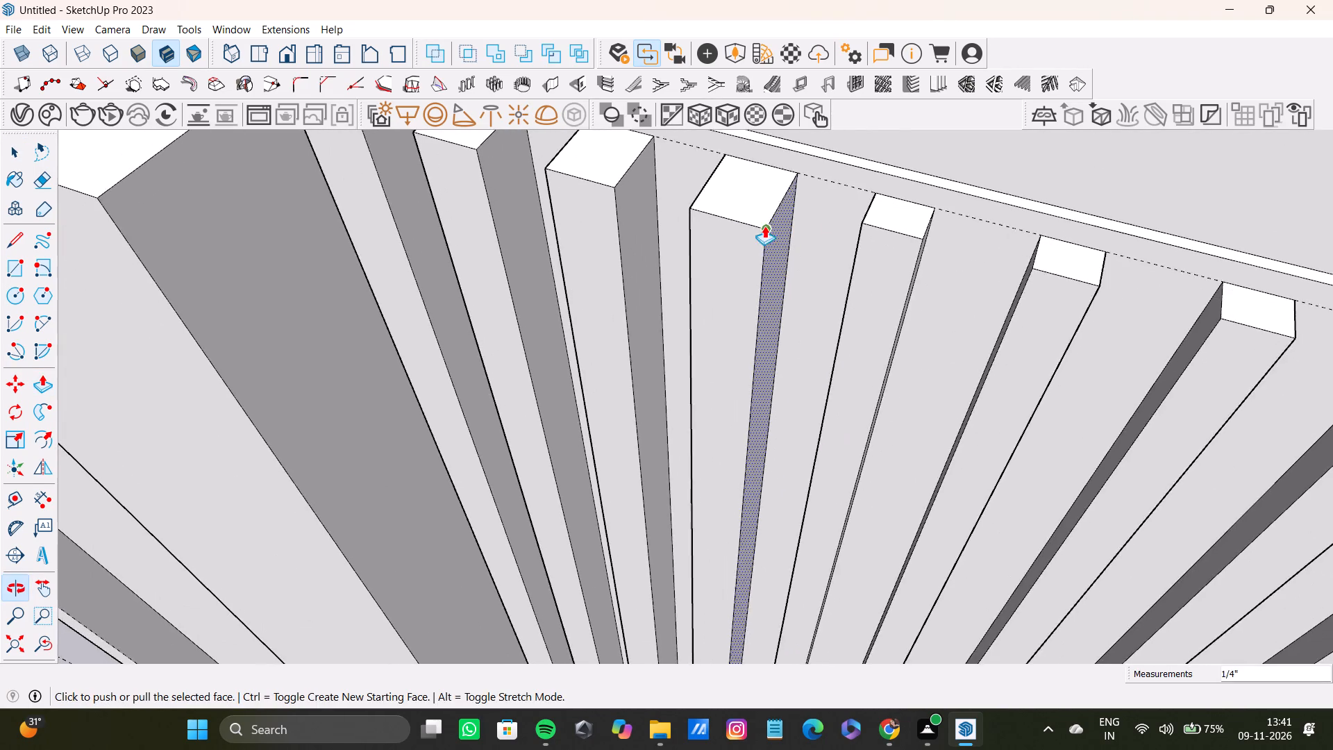
scroll(771, 247, down, 18)
scroll(756, 262, up, 1)
middle_drag(756, 262, 833, 251)
scroll(705, 244, up, 10)
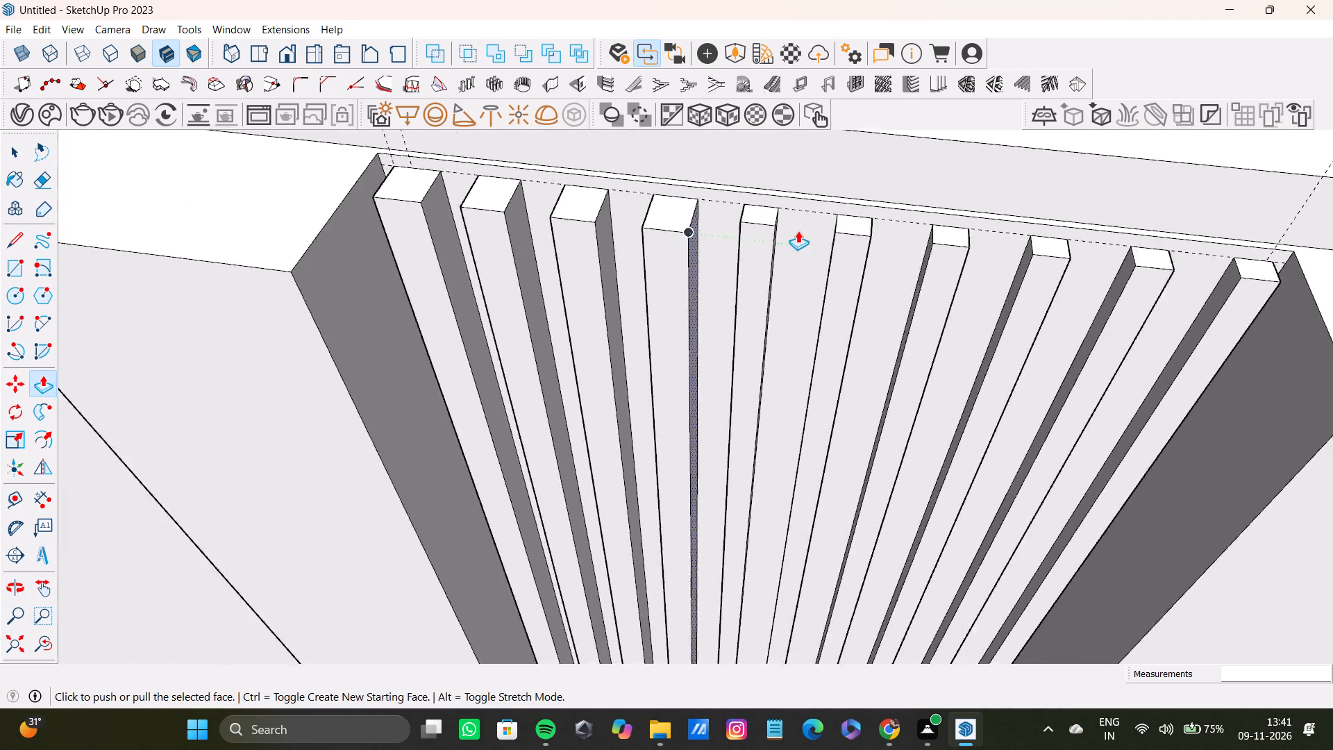
scroll(798, 231, up, 6)
scroll(549, 192, down, 7)
shift+middle_drag(569, 236, 795, 267)
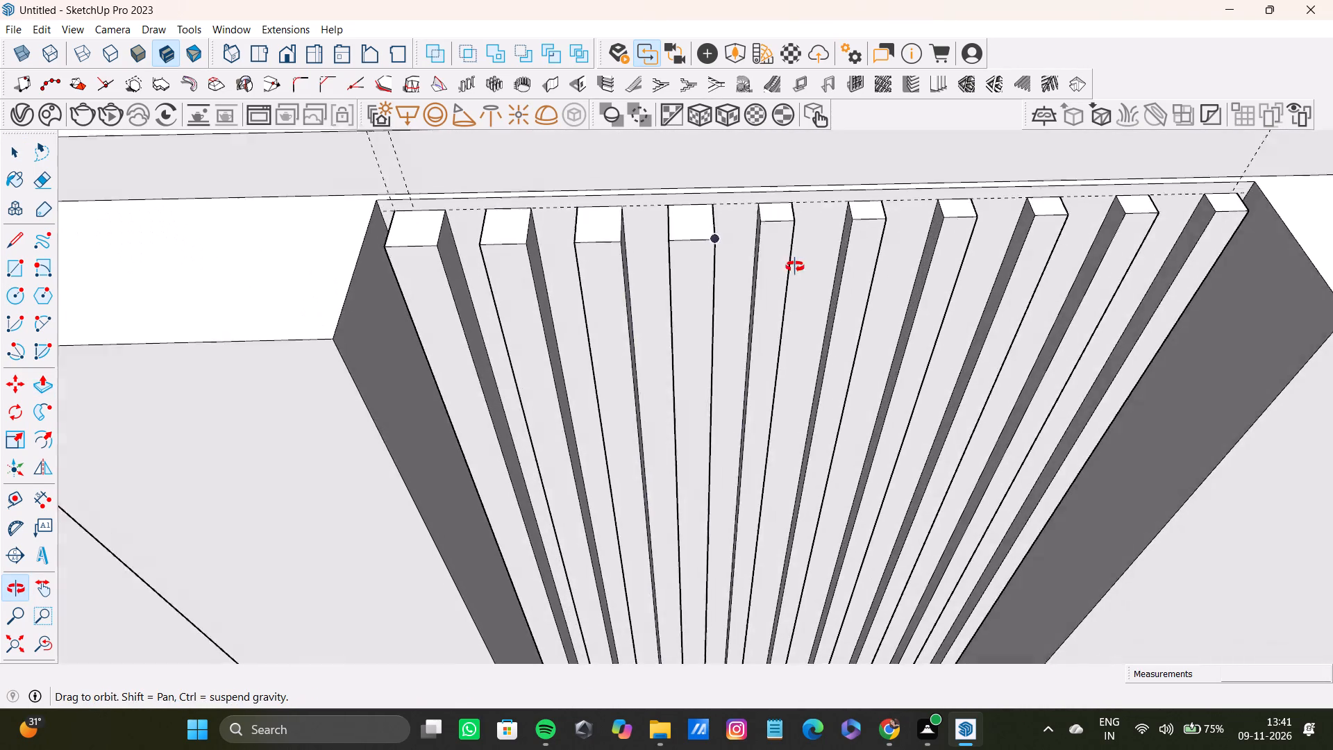
shift+middle_drag(795, 267, 691, 295)
scroll(769, 246, down, 4)
shift+middle_drag(769, 246, 726, 385)
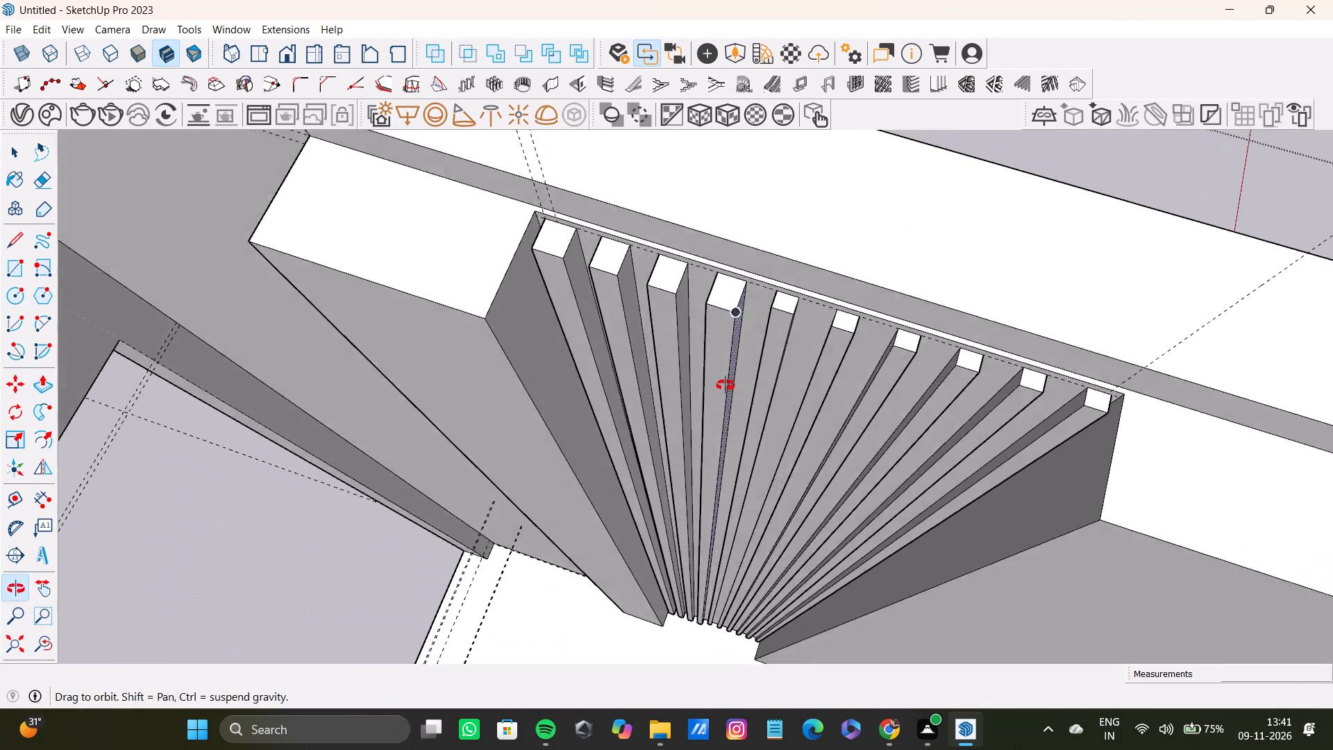
shift+middle_drag(726, 385, 726, 387)
scroll(774, 300, up, 16)
key(space)
click(778, 337)
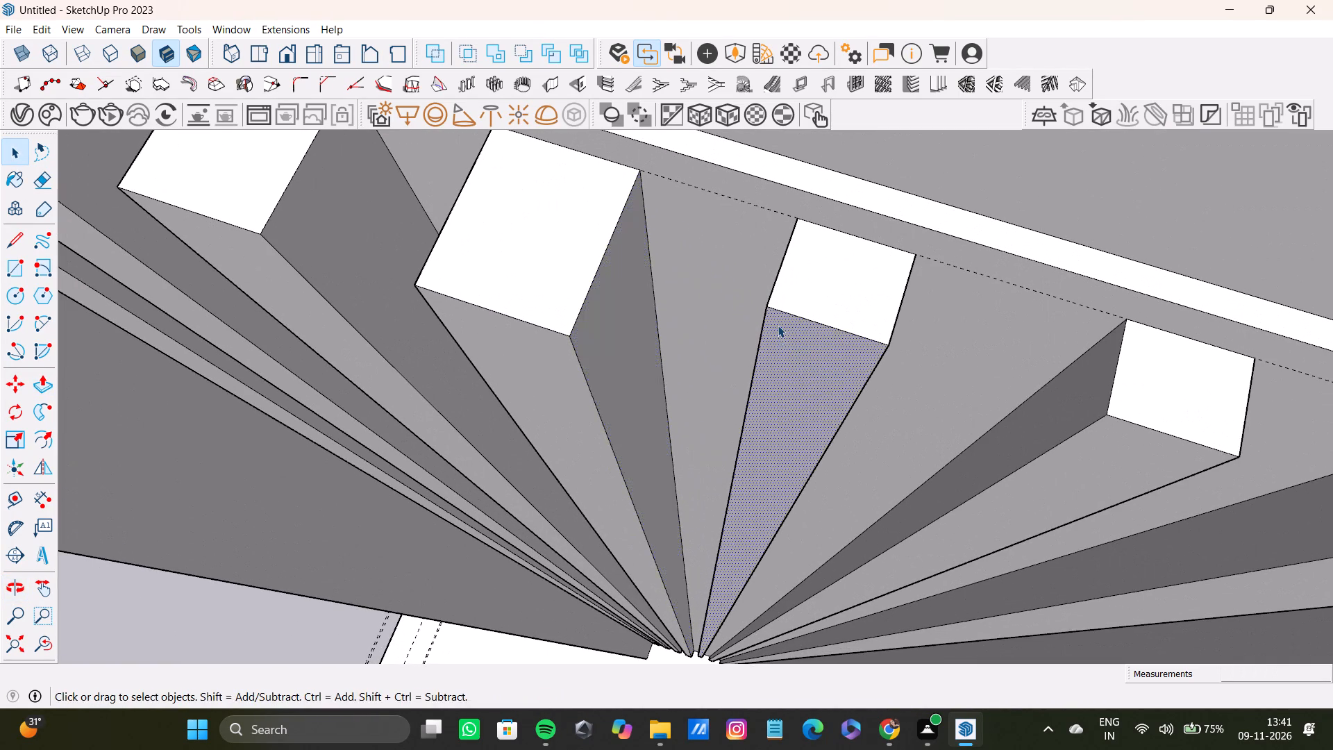
key(p)
drag(788, 334, 555, 349)
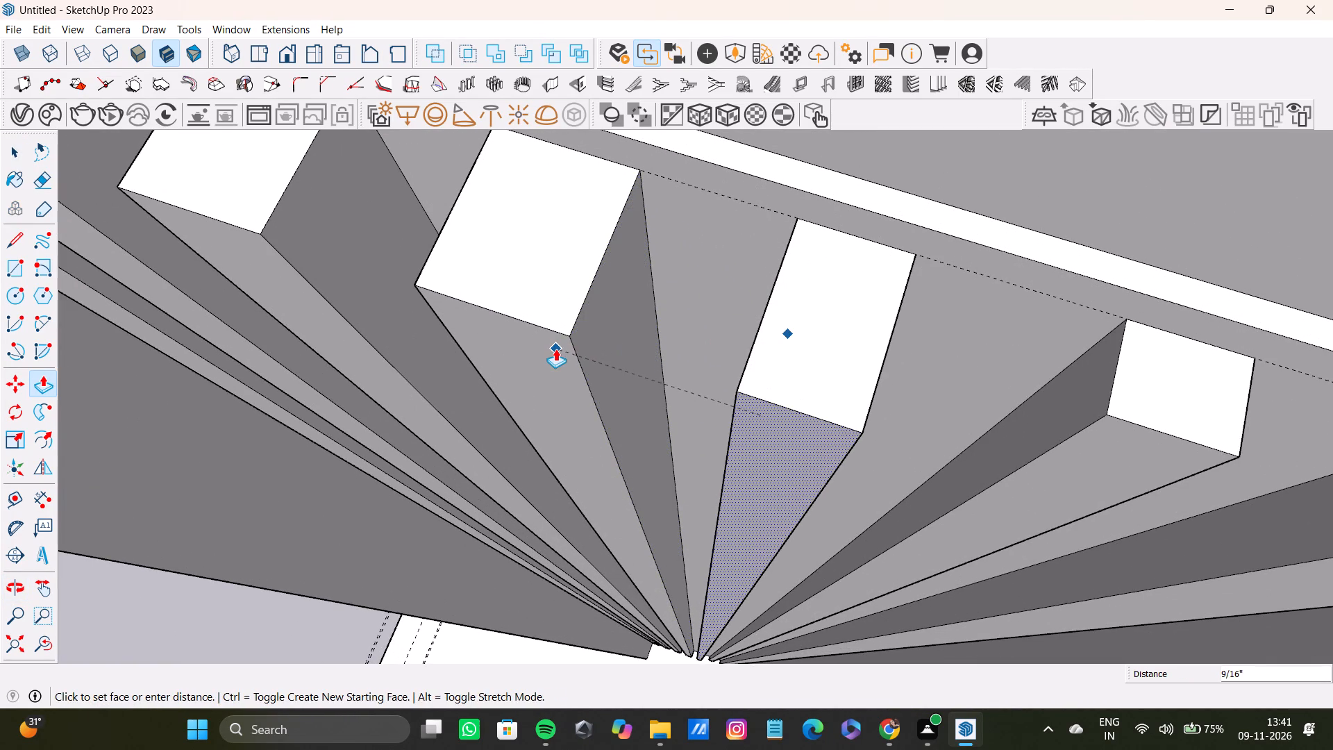
drag(555, 349, 557, 344)
Widen the fifth strip by pulling its side face facing the sixth strip out about 5/16".
scroll(611, 332, down, 6)
middle_drag(662, 337, 639, 192)
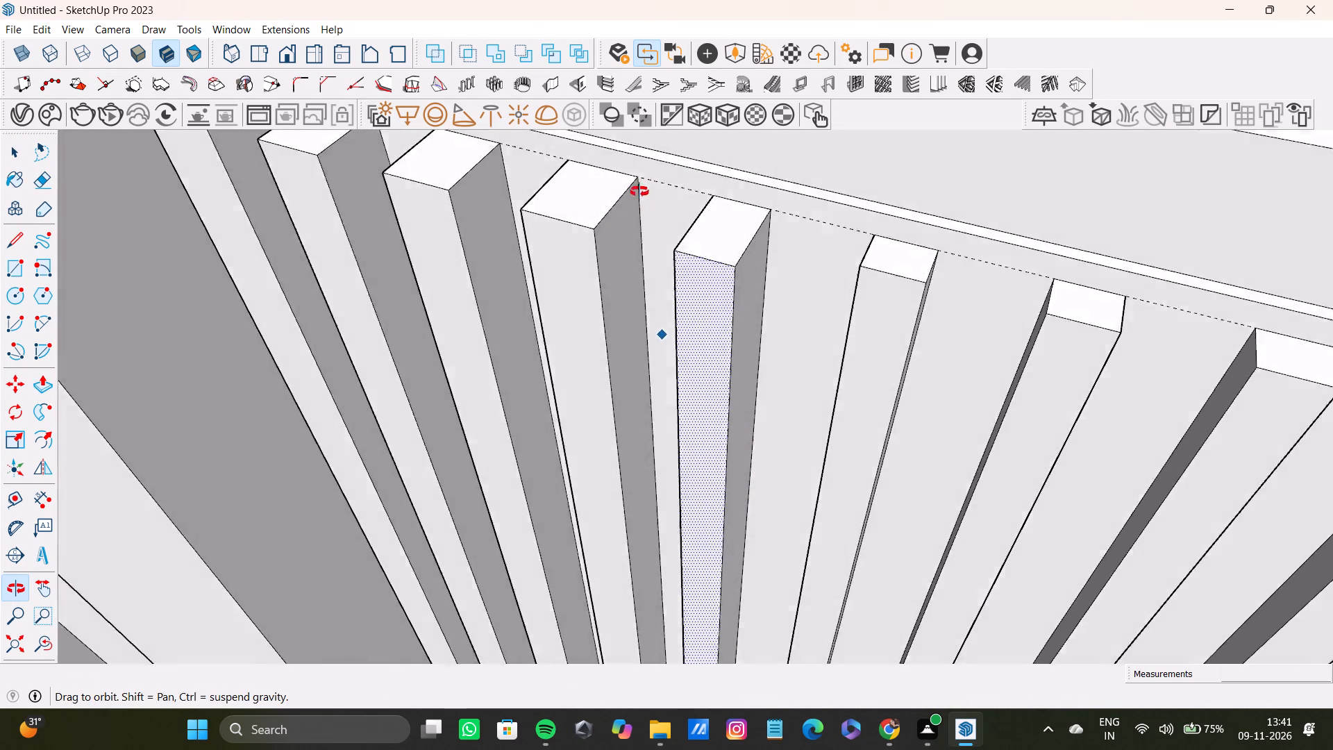
middle_drag(639, 192, 632, 226)
scroll(766, 259, up, 4)
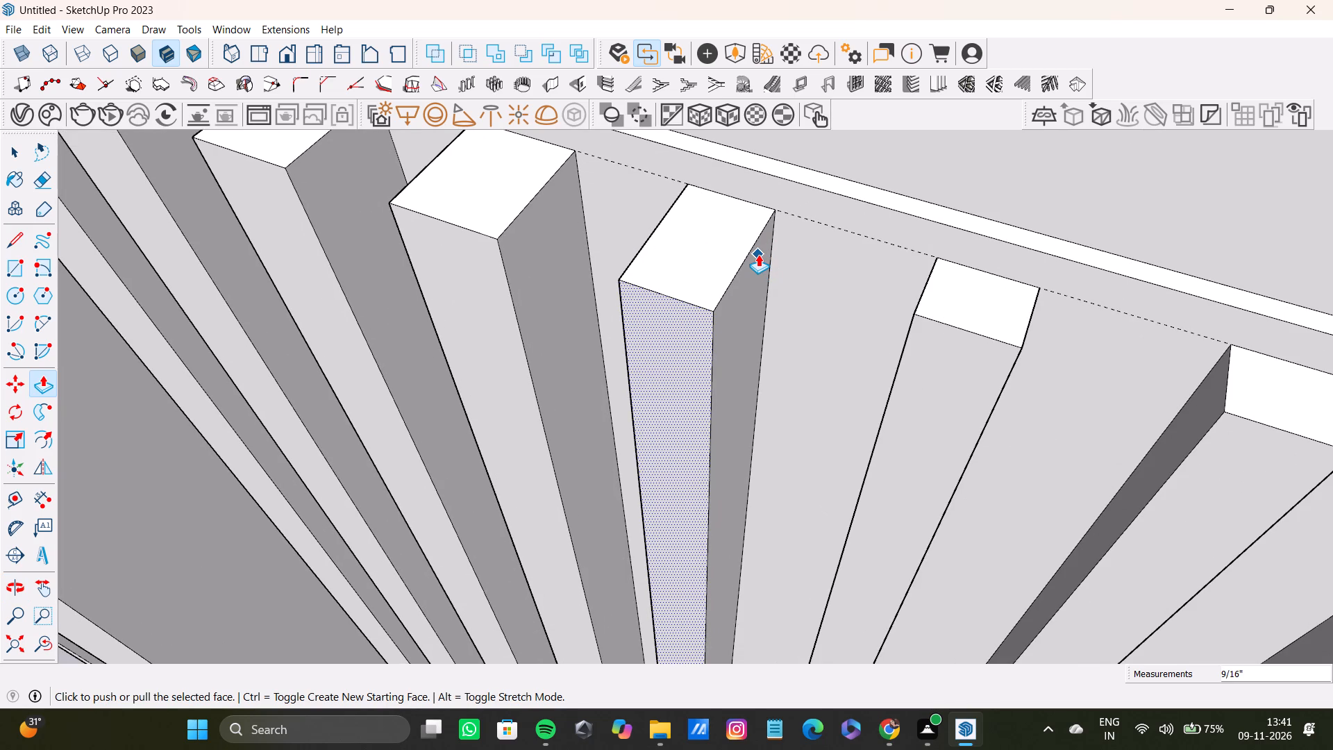
scroll(758, 251, down, 4)
shift+middle_drag(755, 253, 752, 238)
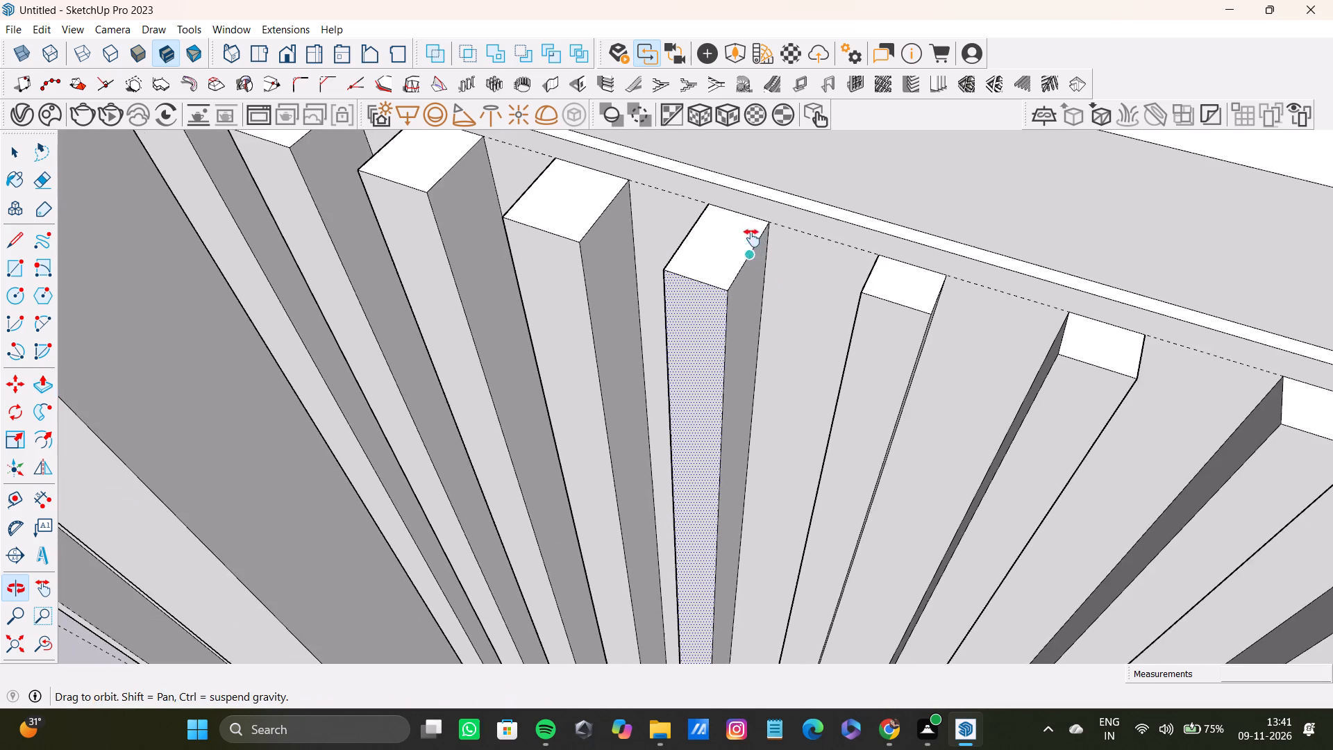
shift+middle_drag(752, 238, 764, 262)
scroll(752, 263, up, 4)
shift+scroll(739, 241, down, 8)
shift+middle_drag(739, 240, 673, 333)
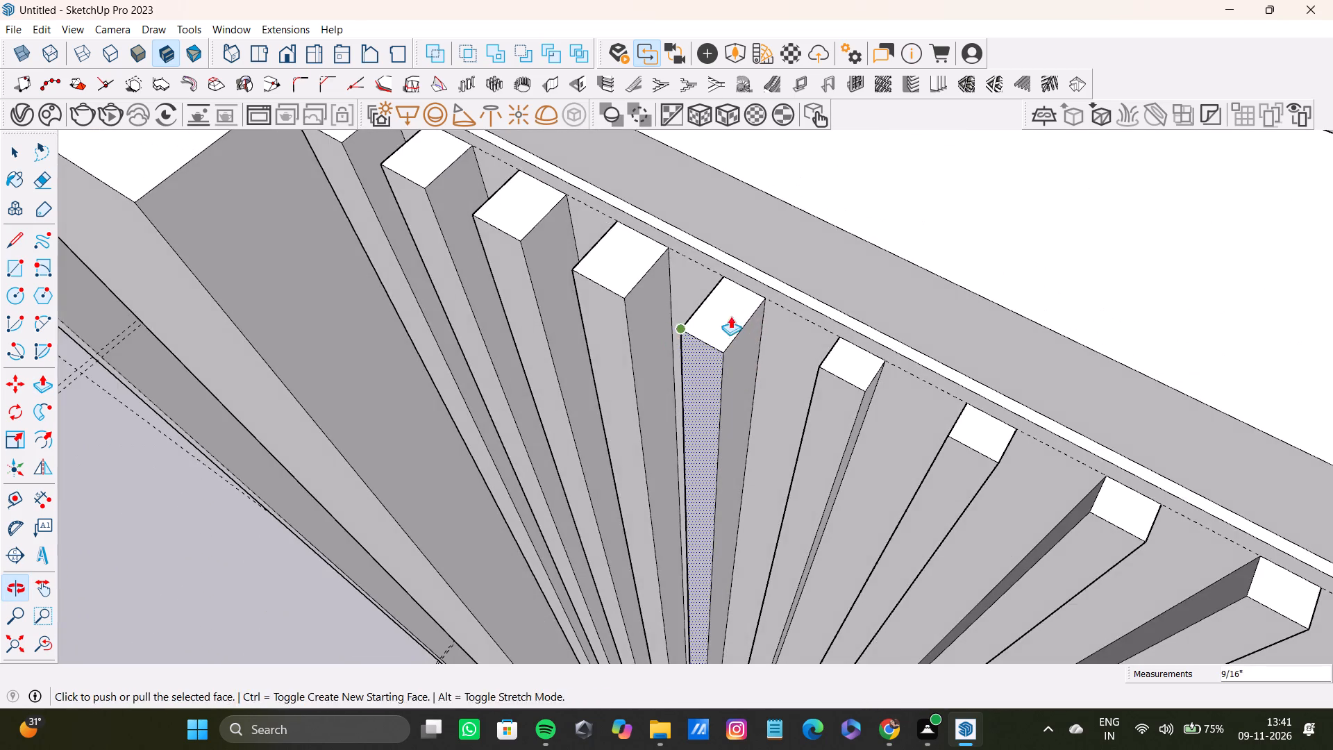
key(space)
scroll(754, 315, up, 7)
click(726, 362)
key(p)
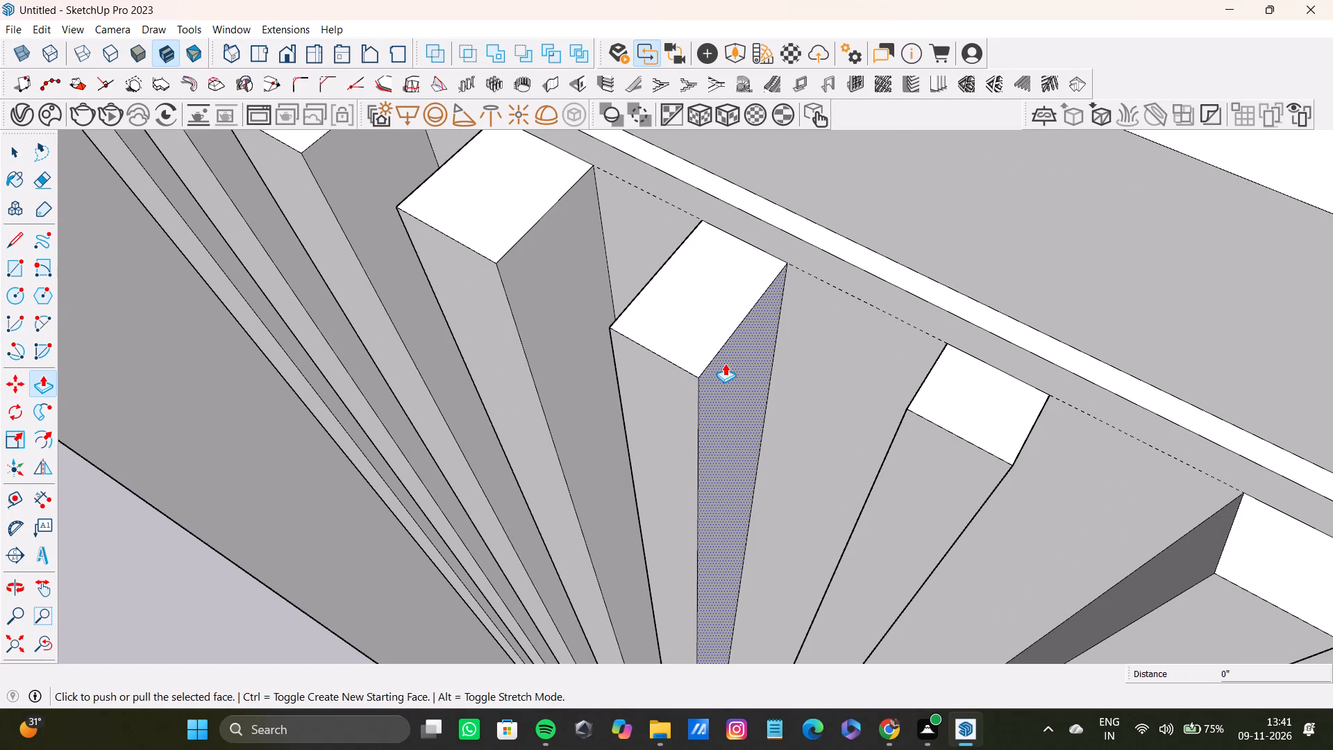
drag(725, 363, 769, 366)
Push/Pull the sixth strip's front face outward about 9/16", level with the fifth strip's front face.
scroll(769, 366, down, 8)
shift+scroll(769, 366, up, 1)
middle_drag(769, 367, 932, 310)
scroll(900, 317, down, 8)
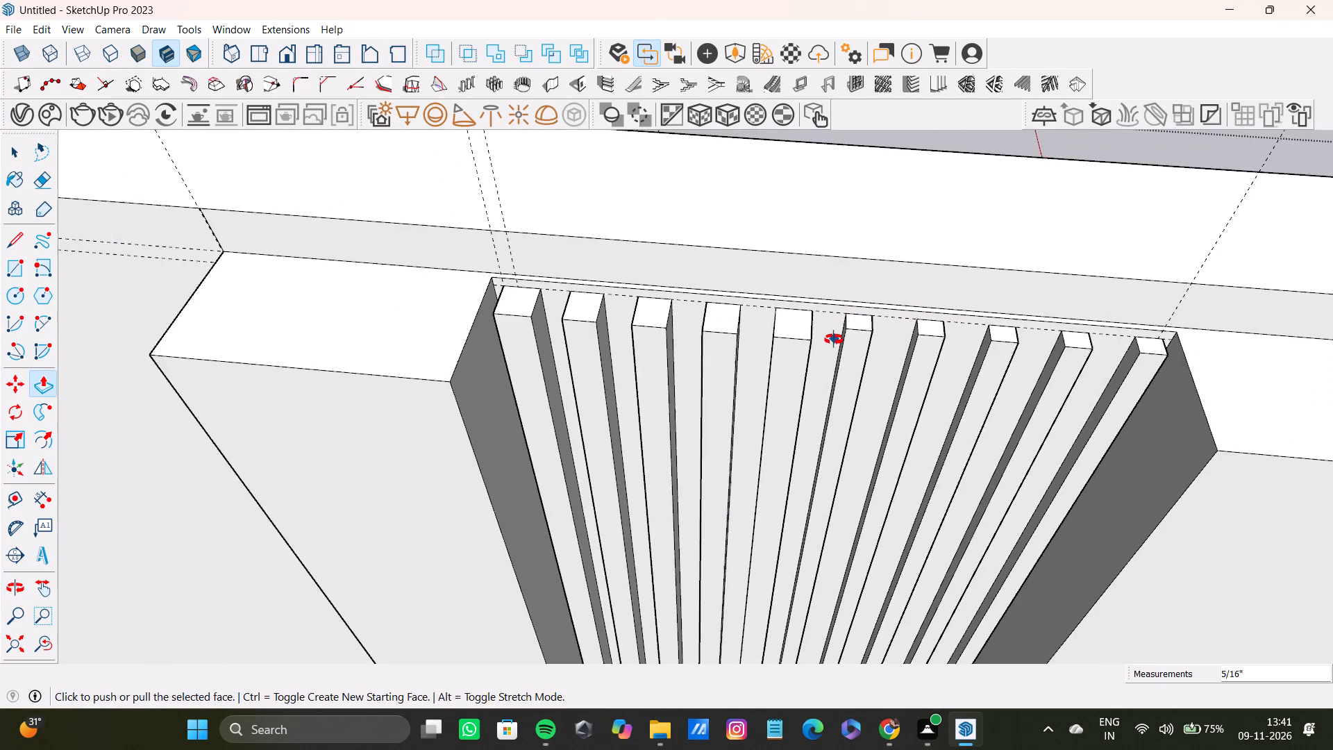
middle_drag(834, 340, 752, 340)
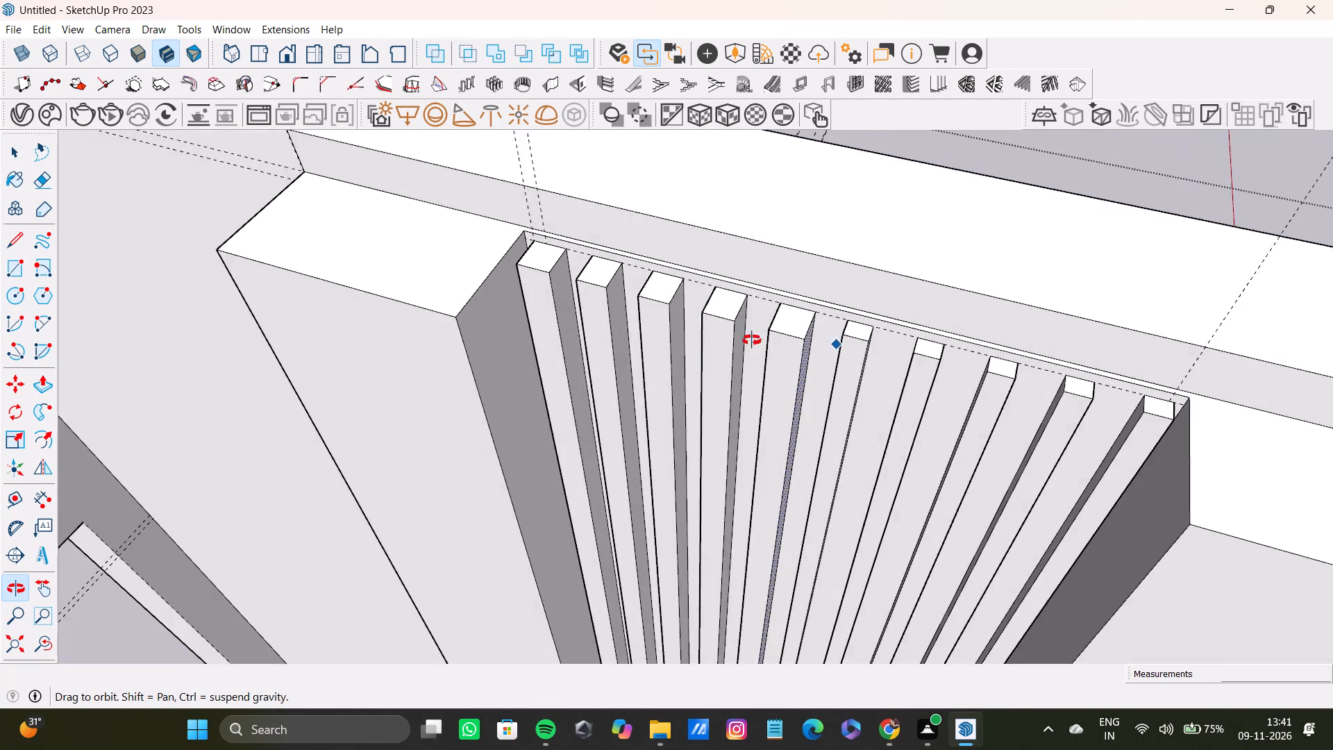
middle_drag(752, 340, 733, 301)
scroll(856, 333, up, 8)
key(space)
click(798, 268)
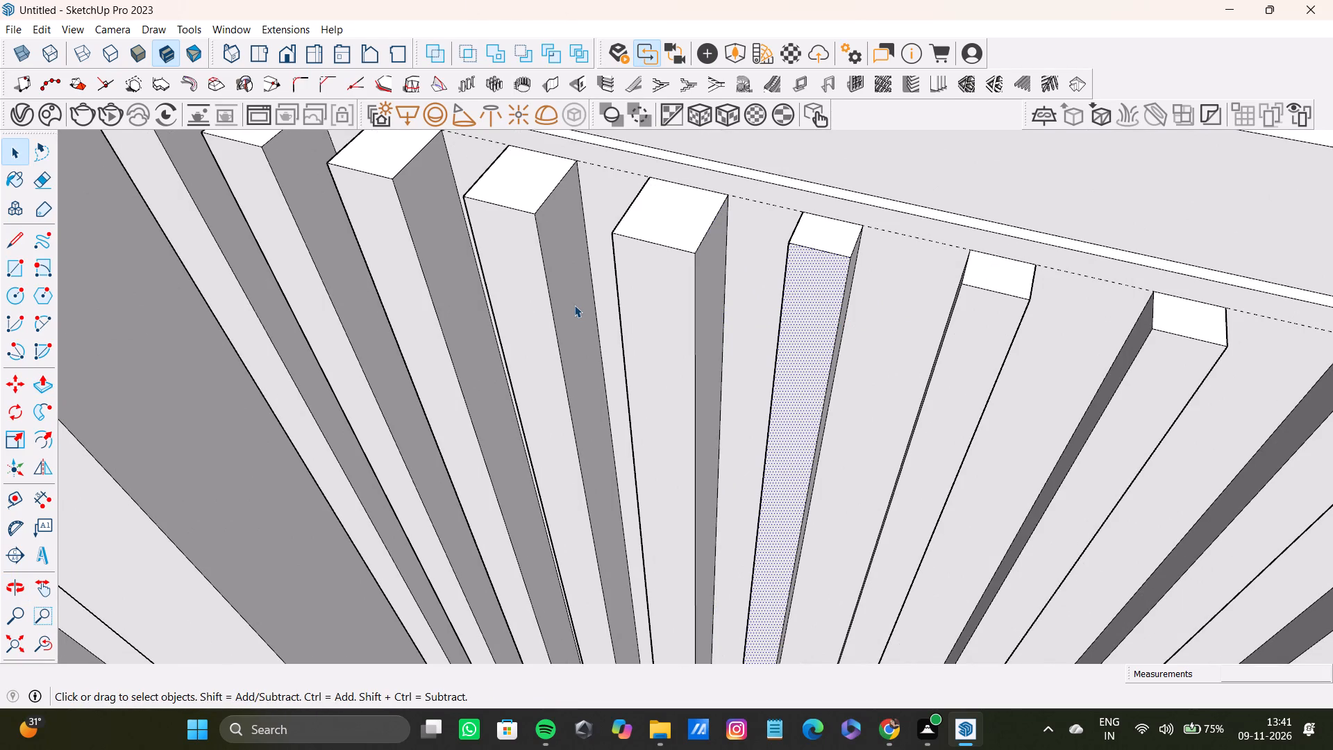
key(p)
drag(798, 260, 663, 278)
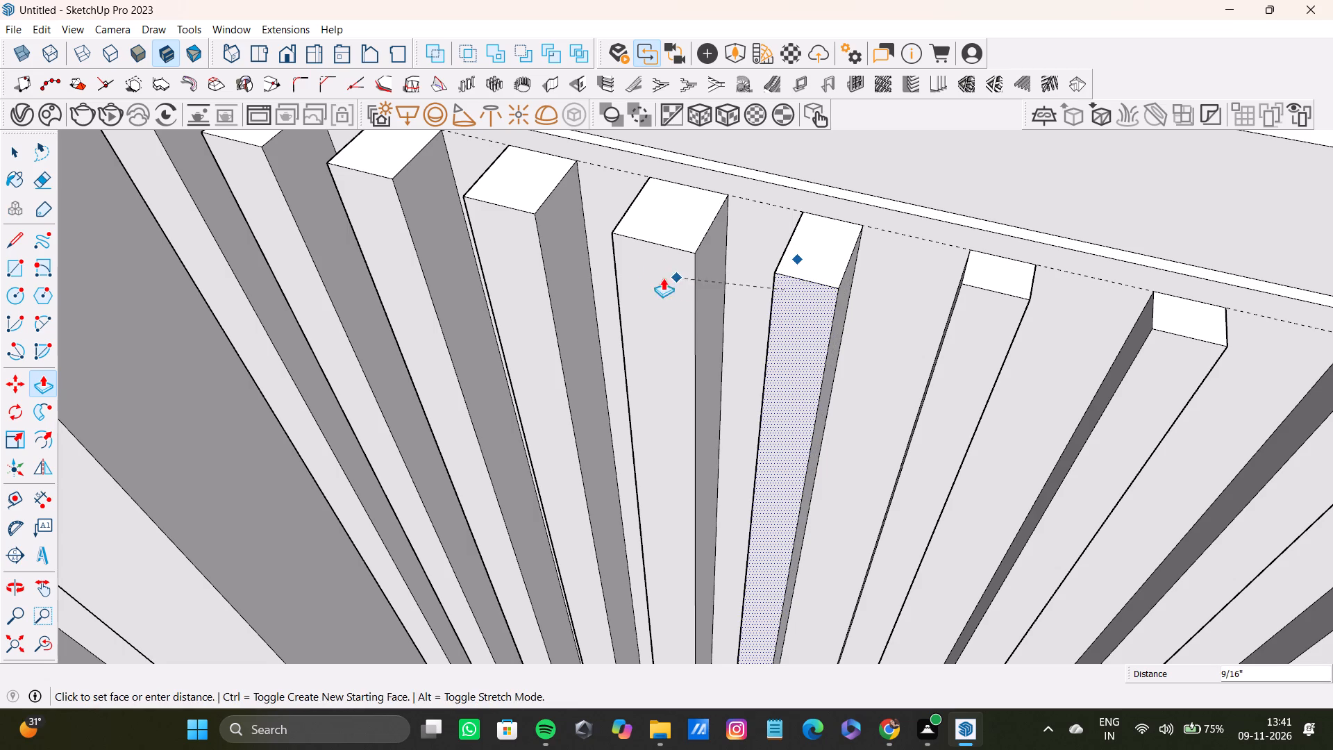
drag(663, 278, 650, 272)
Widen the sixth strip by pulling its side face facing the seventh strip out about 5/16".
scroll(697, 272, down, 4)
middle_drag(703, 280, 494, 271)
scroll(837, 324, up, 7)
key(space)
click(793, 331)
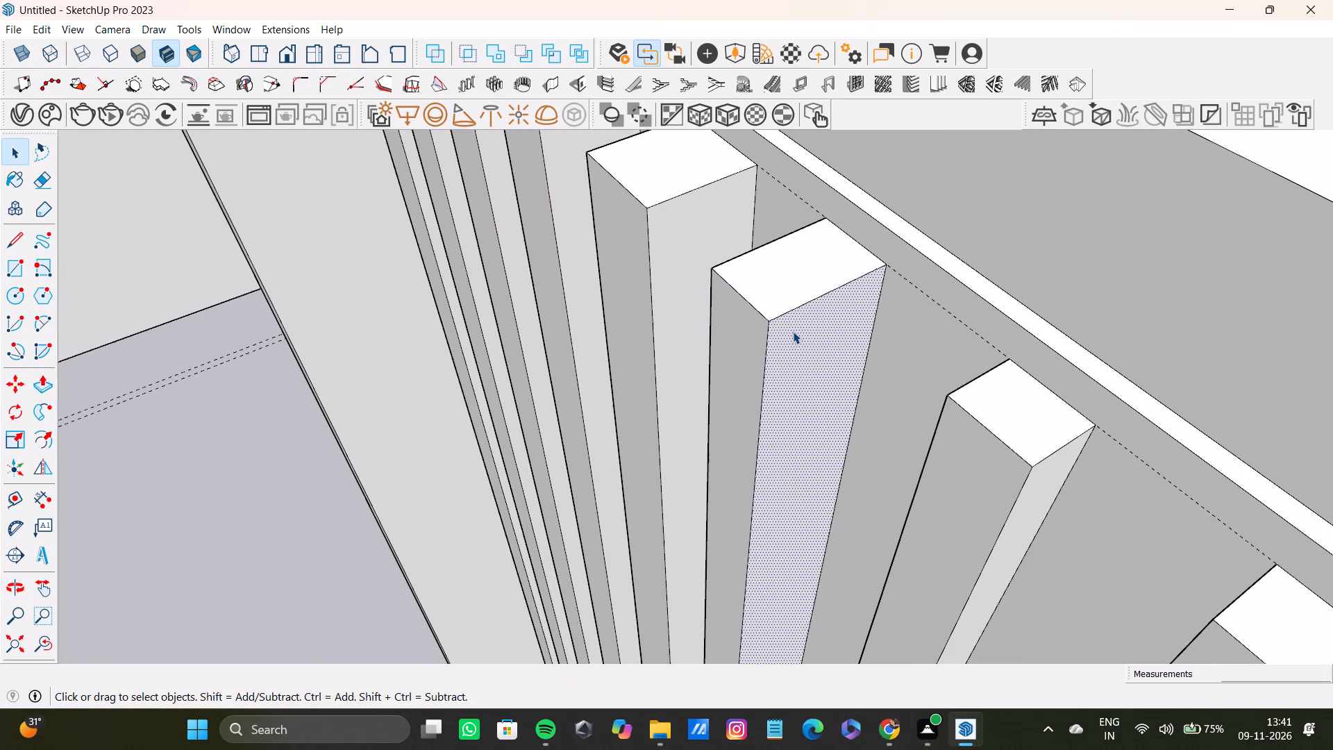
key(p)
drag(793, 331, 821, 342)
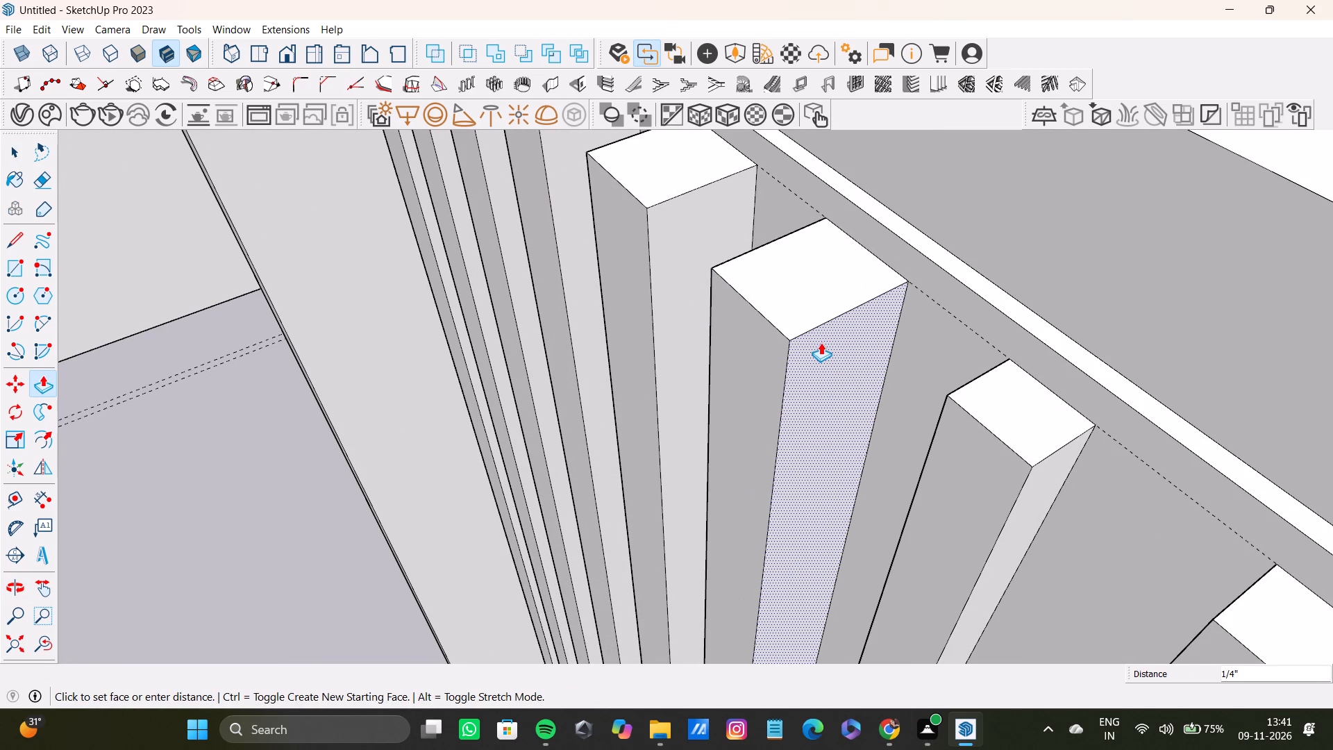
drag(821, 342, 823, 345)
Push/Pull the seventh strip's front face outward, using the sixth strip's front face as the depth reference.
scroll(823, 345, down, 7)
shift+middle_drag(813, 345, 1061, 367)
scroll(609, 311, down, 10)
middle_drag(671, 328, 675, 226)
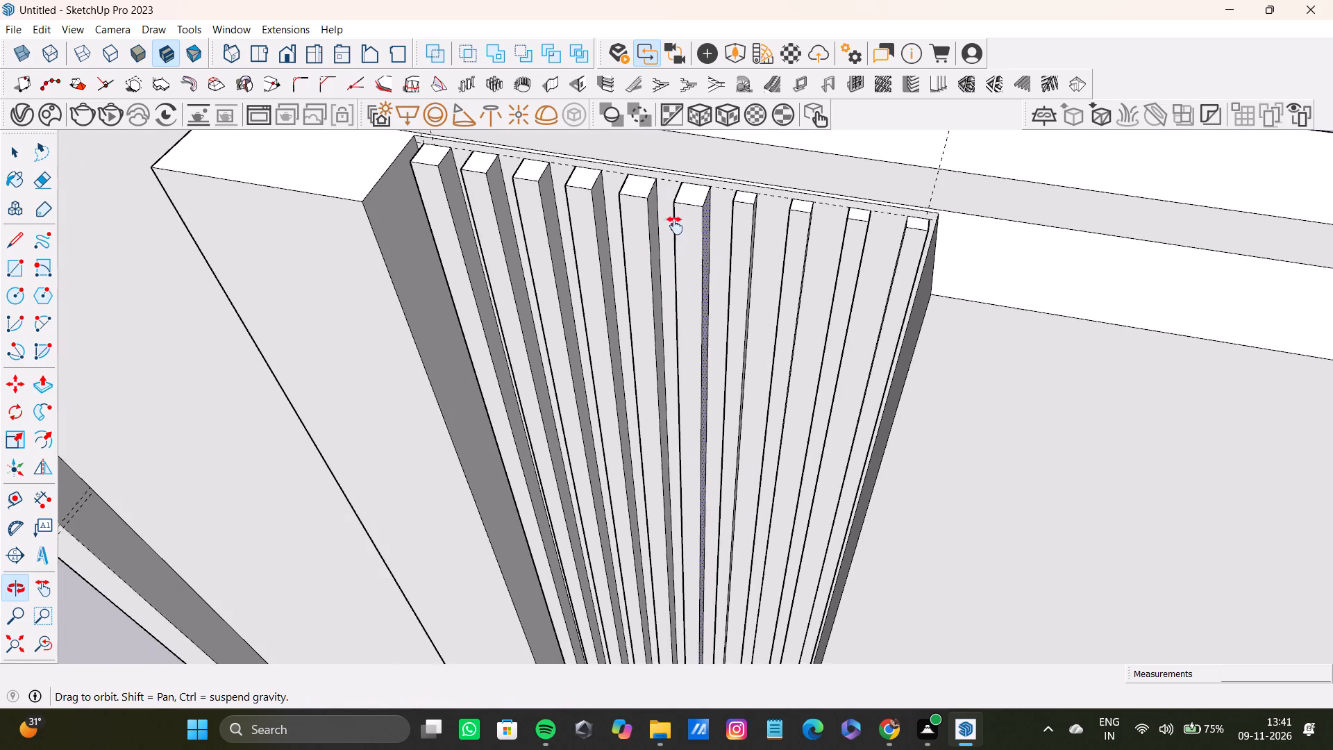
middle_drag(675, 226, 712, 188)
scroll(618, 220, up, 4)
scroll(618, 220, down, 5)
shift+middle_drag(618, 220, 587, 403)
scroll(678, 344, up, 4)
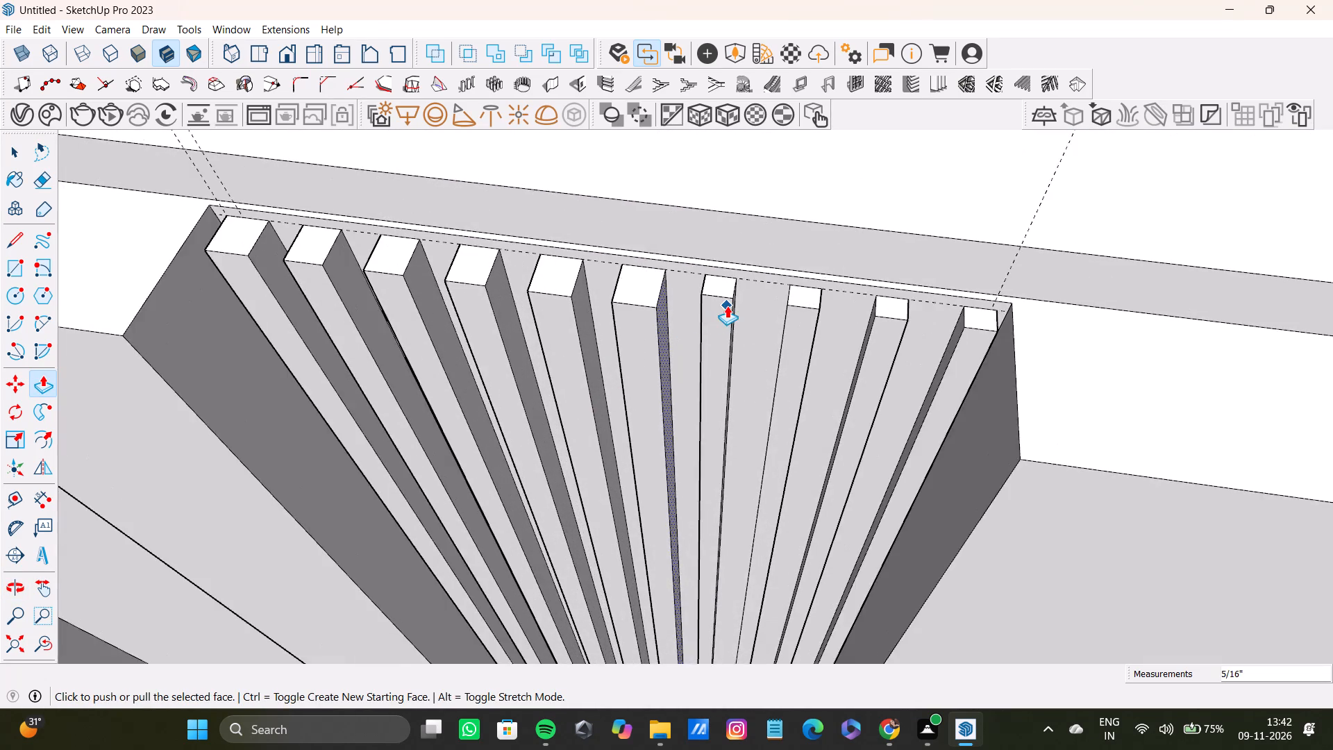
scroll(727, 306, up, 6)
key(space)
click(705, 299)
key(p)
drag(705, 308, 651, 319)
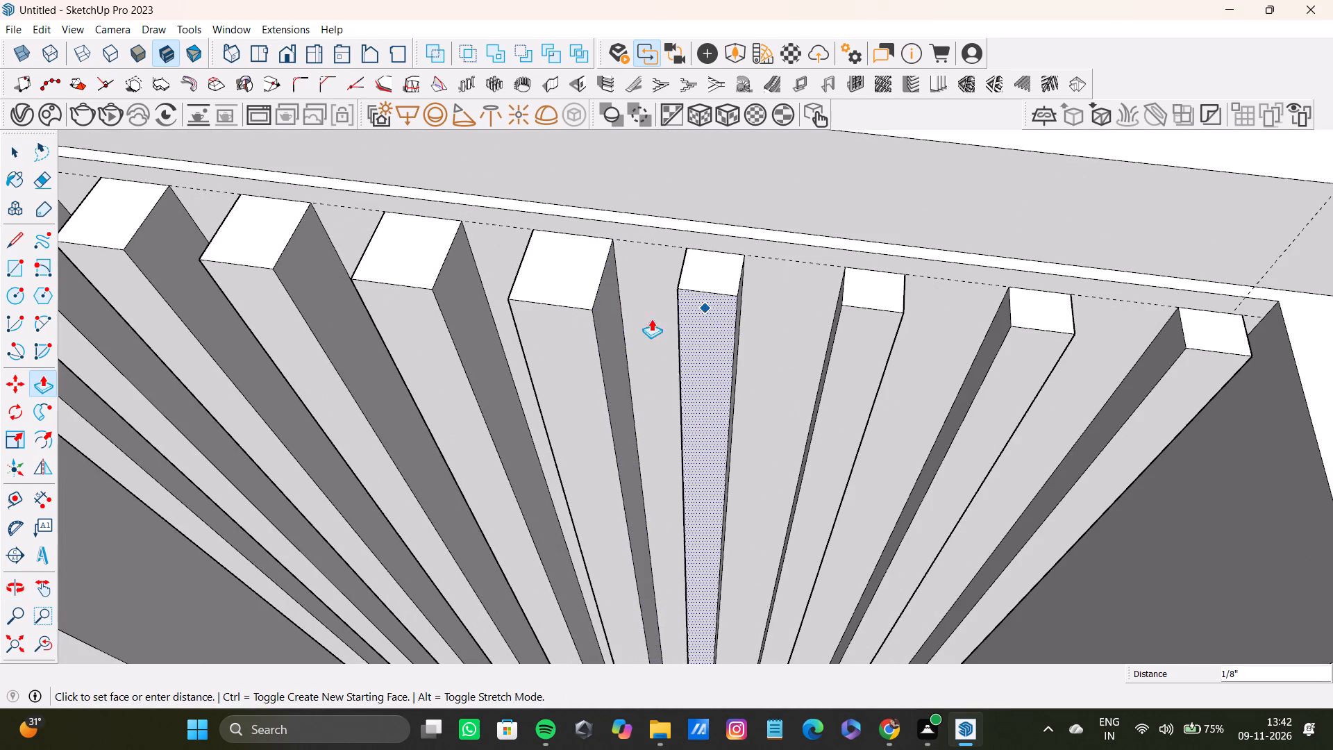
drag(651, 319, 560, 331)
Widen the seventh strip by pulling its side face facing the eighth strip out about 3/8".
scroll(642, 319, down, 4)
scroll(666, 331, up, 1)
middle_drag(666, 331, 550, 307)
scroll(549, 306, down, 1)
scroll(721, 303, up, 8)
key(space)
click(711, 348)
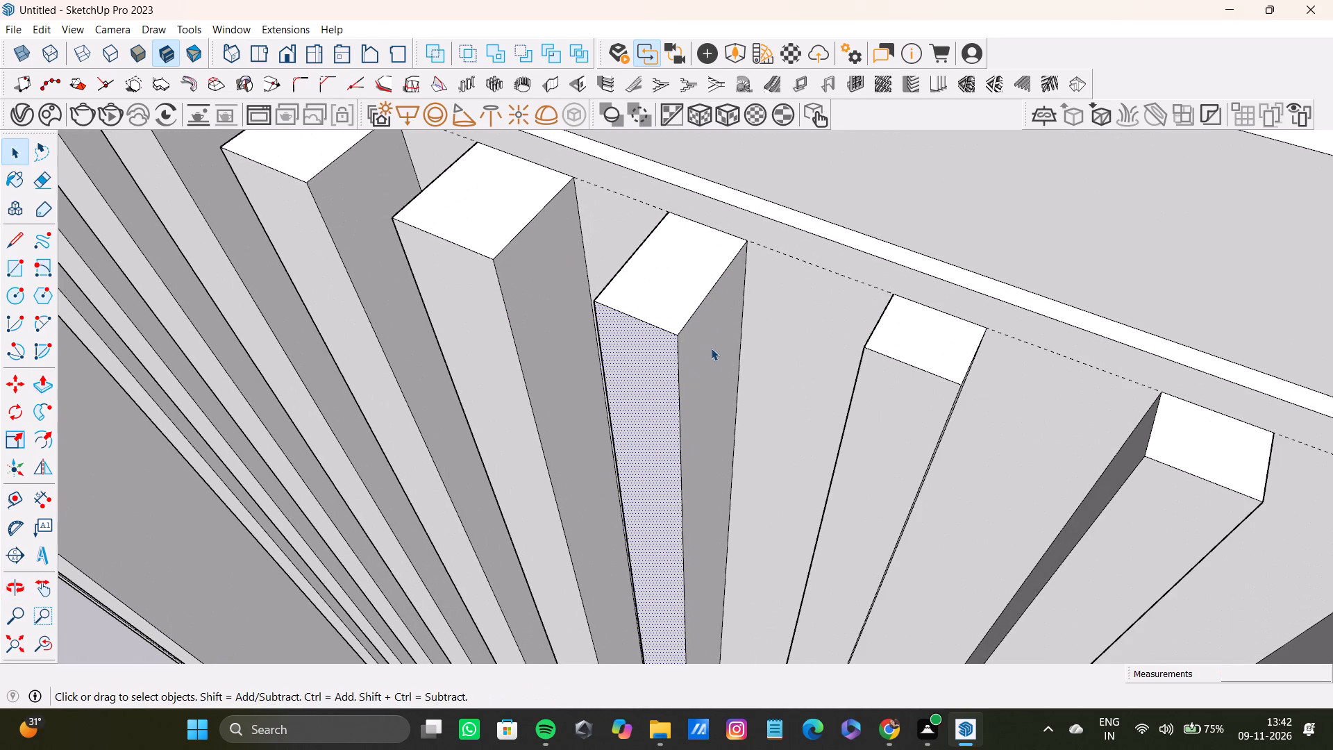
key(p)
drag(725, 358, 756, 371)
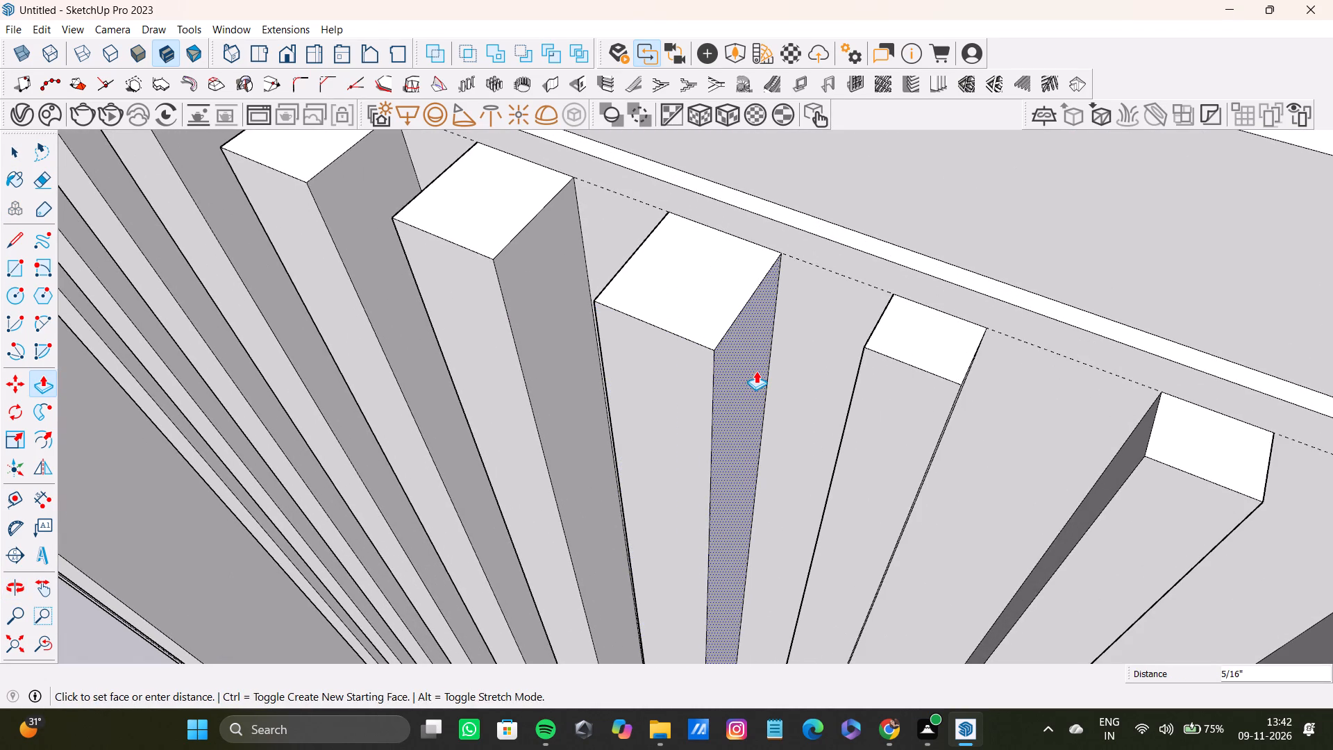
drag(756, 371, 760, 372)
Examine the top ends of the recess's ten strips to compare their depths, widths and spacing.
scroll(755, 374, down, 10)
shift+middle_drag(754, 373, 900, 479)
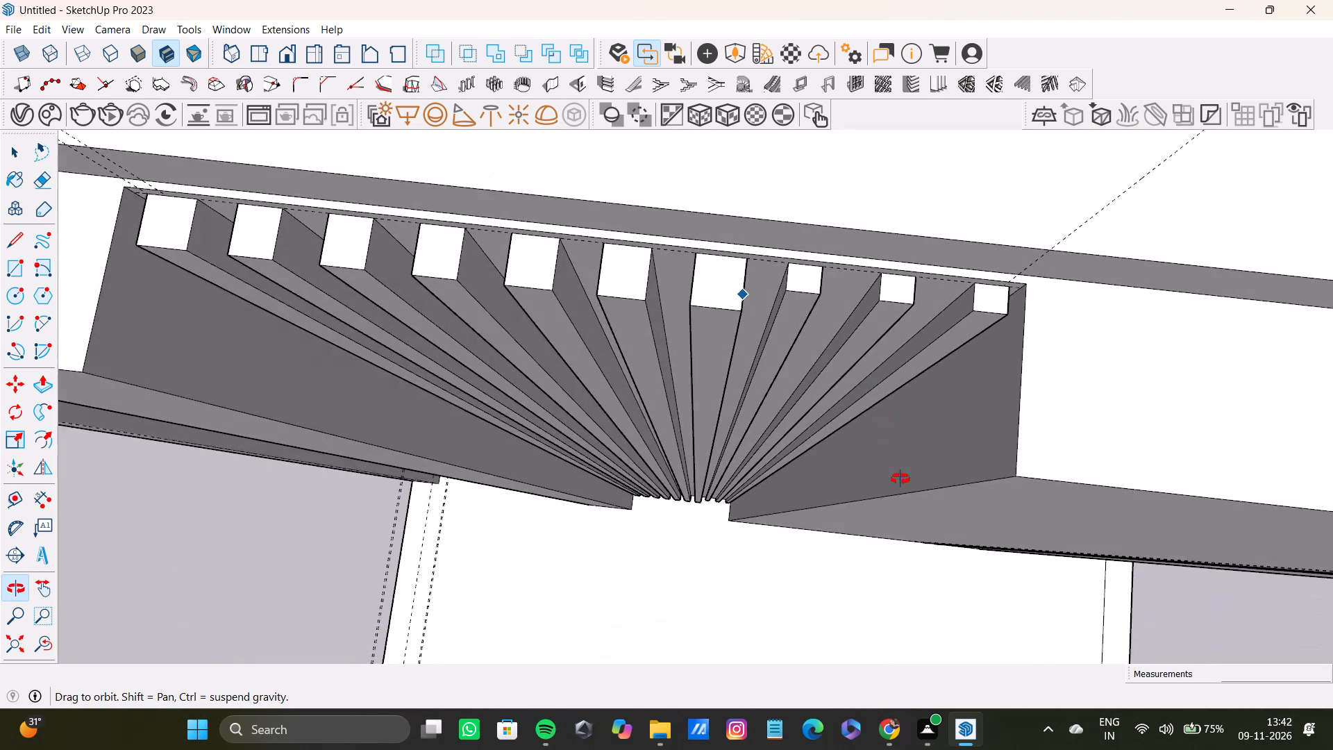
shift+middle_drag(900, 479, 904, 490)
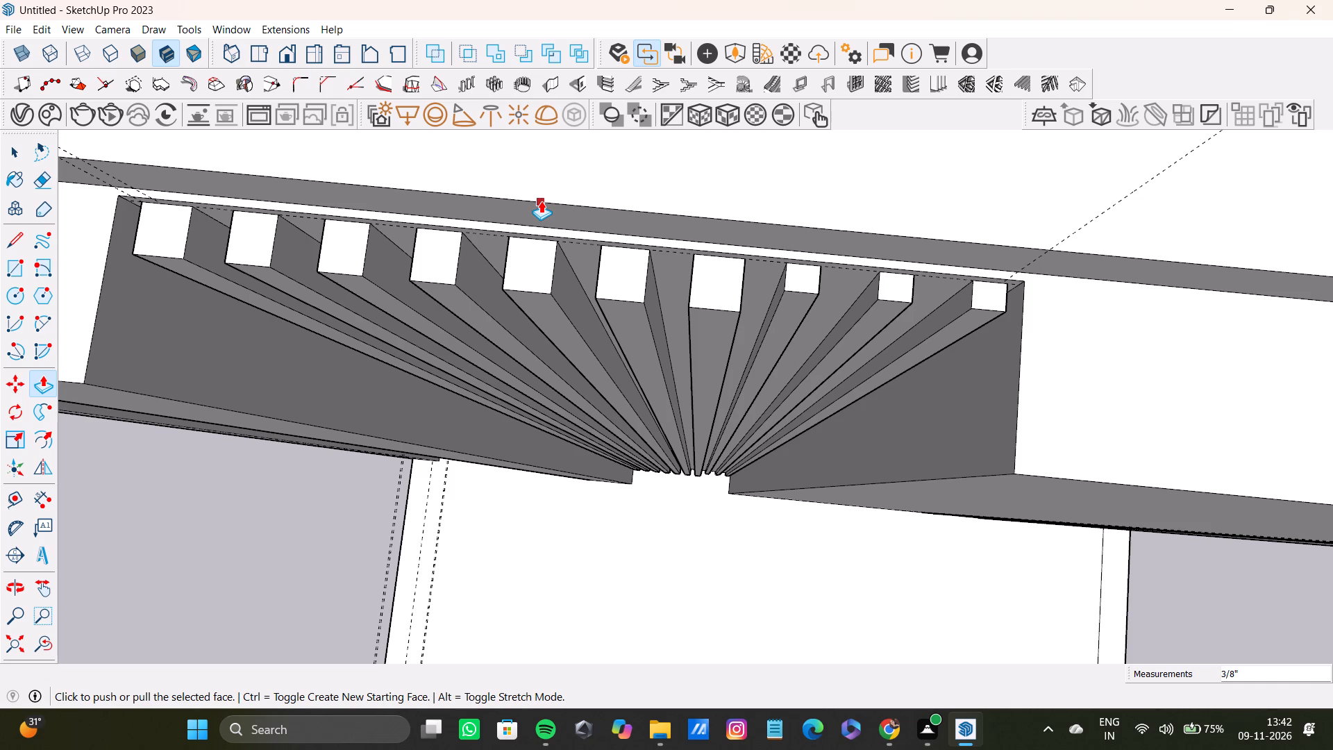
scroll(534, 315, down, 2)
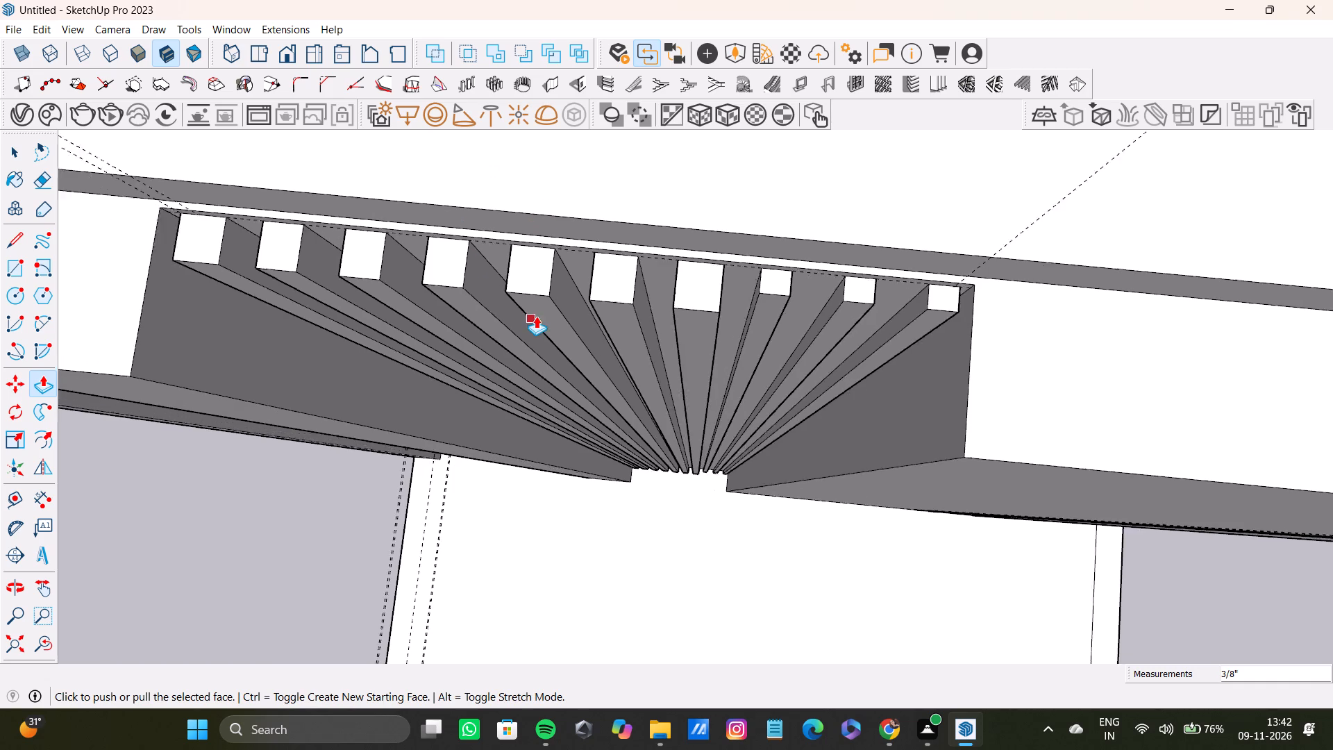
scroll(536, 316, down, 6)
shift+middle_drag(549, 314, 467, 315)
scroll(547, 333, down, 5)
shift+middle_drag(550, 331, 620, 330)
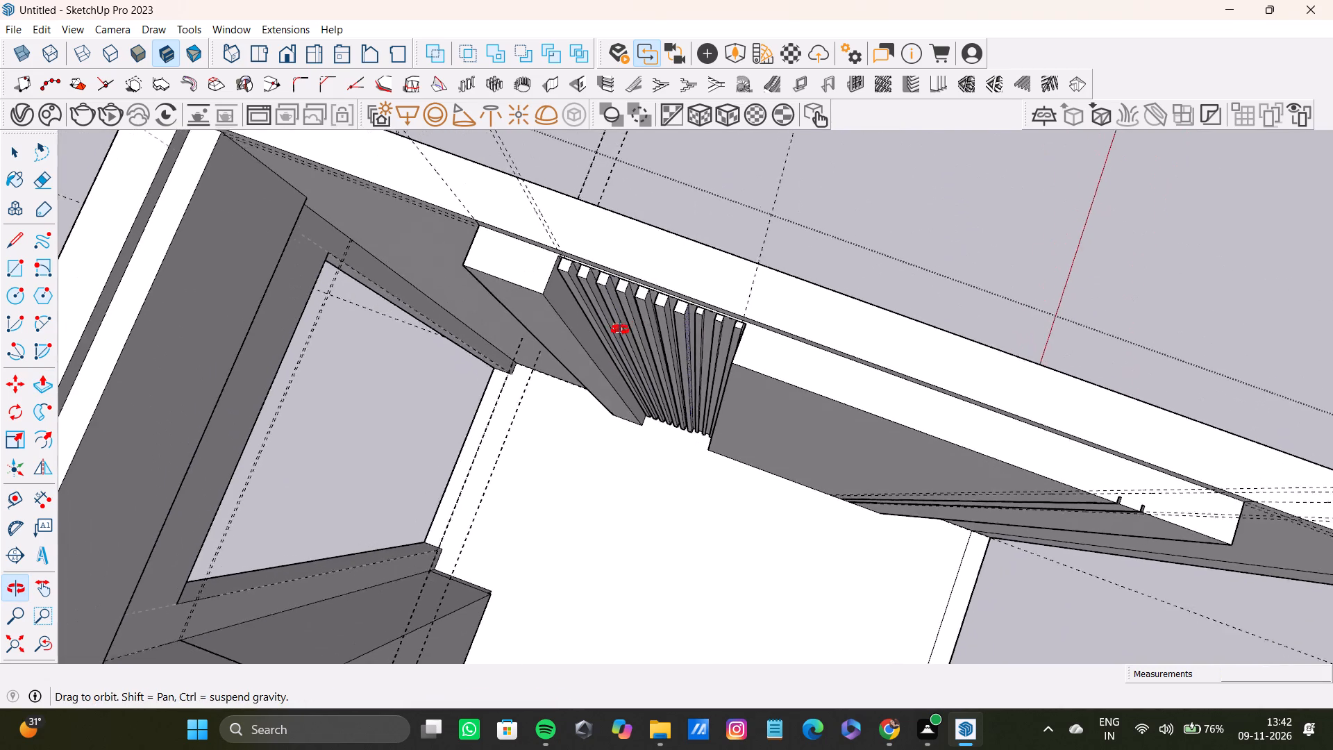
shift+middle_drag(620, 330, 683, 306)
scroll(675, 303, up, 13)
scroll(679, 293, down, 5)
middle_drag(679, 293, 680, 292)
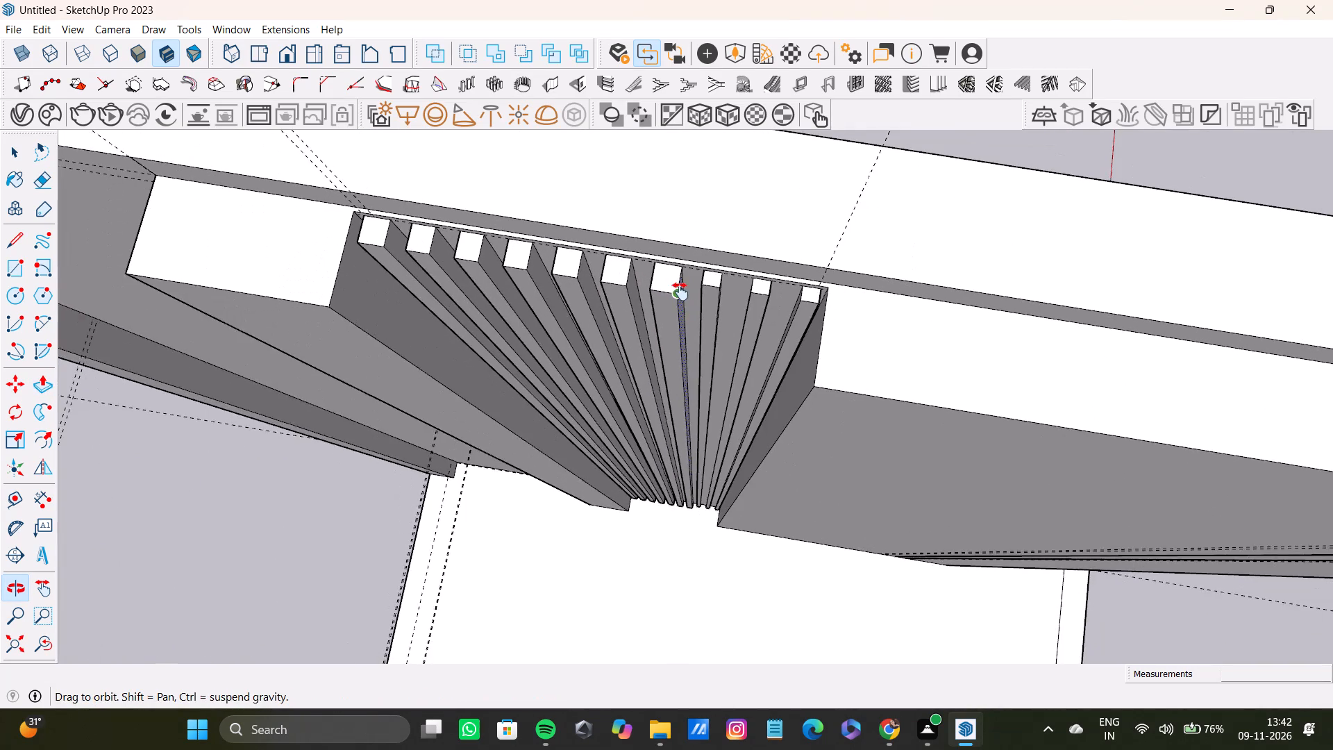
middle_drag(680, 292, 645, 303)
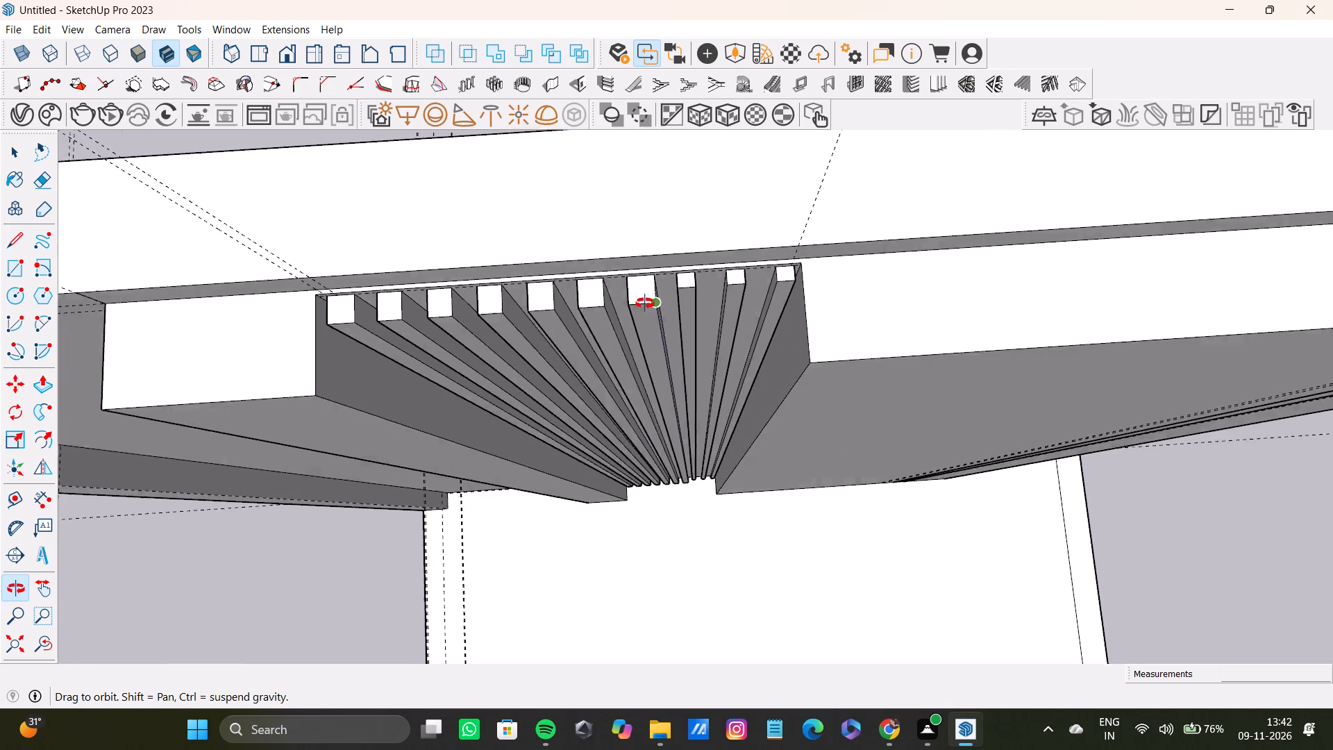
middle_drag(645, 303, 640, 298)
scroll(652, 278, up, 13)
scroll(653, 319, down, 9)
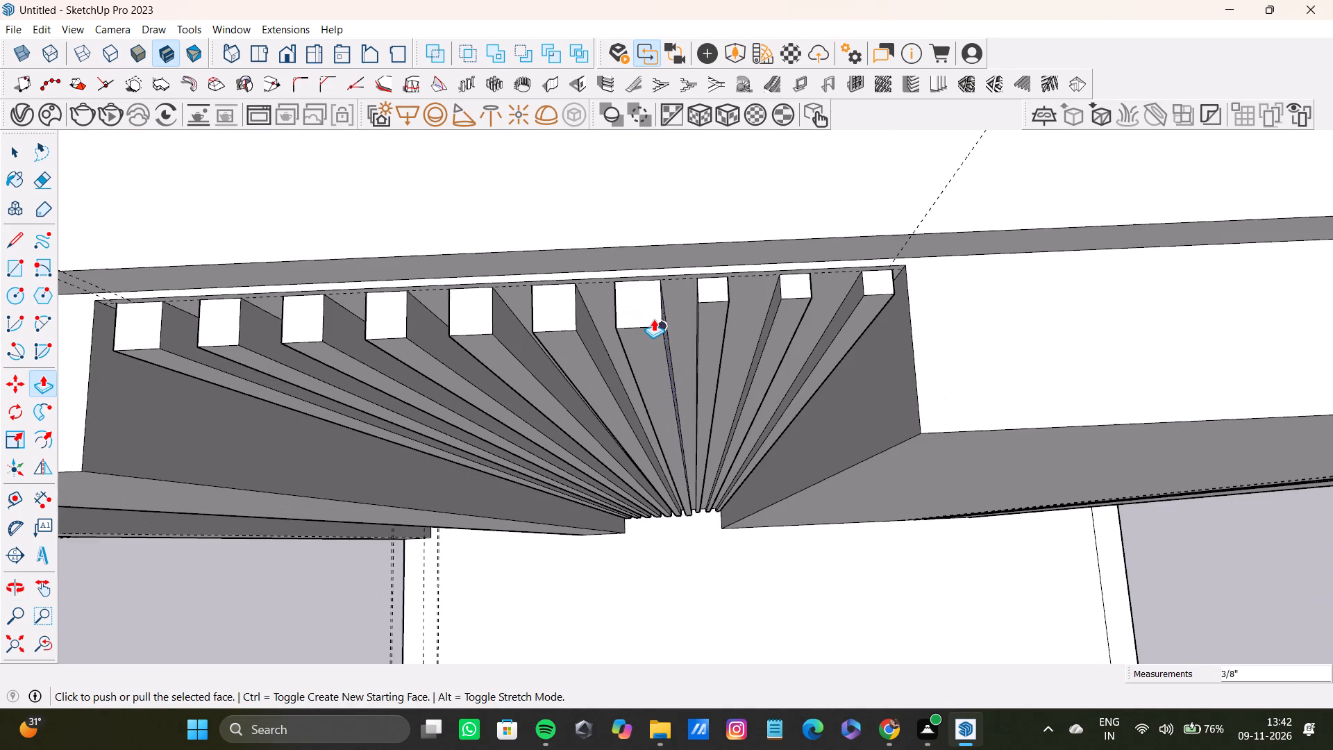
middle_drag(653, 319, 551, 303)
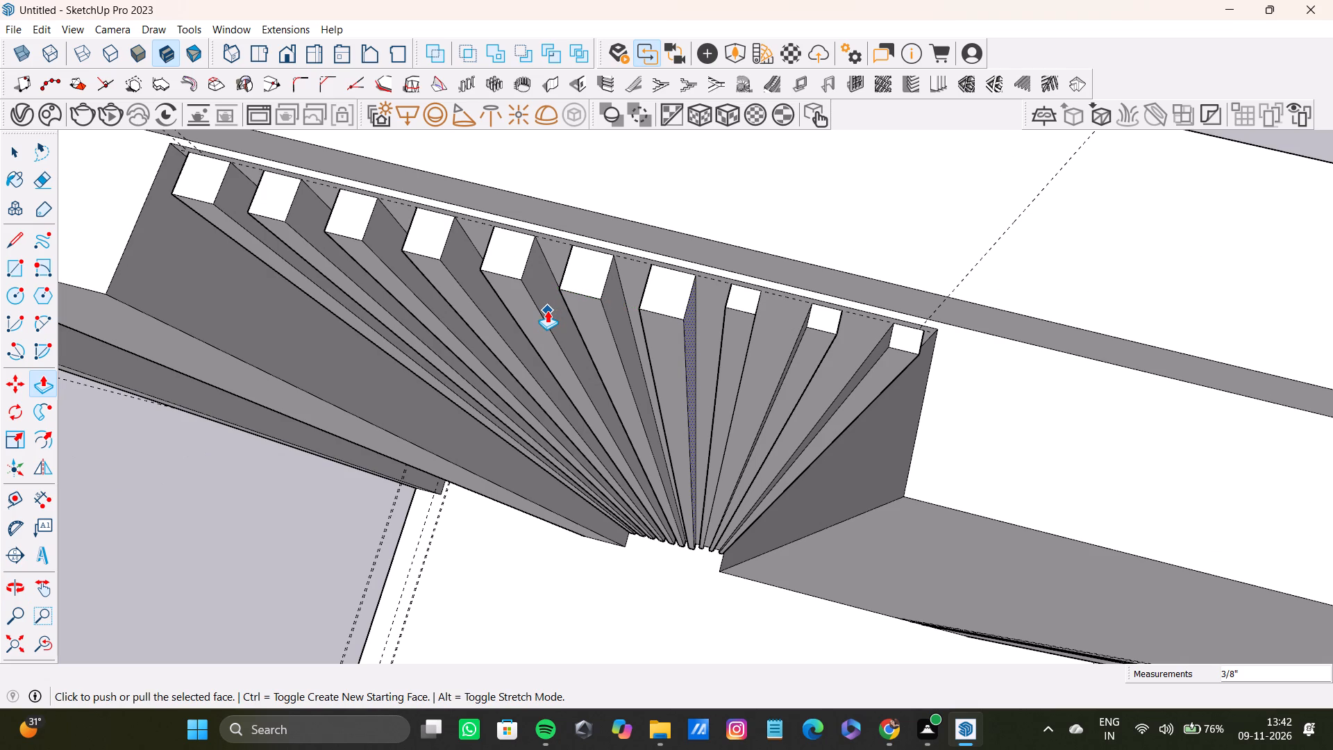
scroll(596, 300, down, 9)
shift+middle_drag(585, 338, 728, 468)
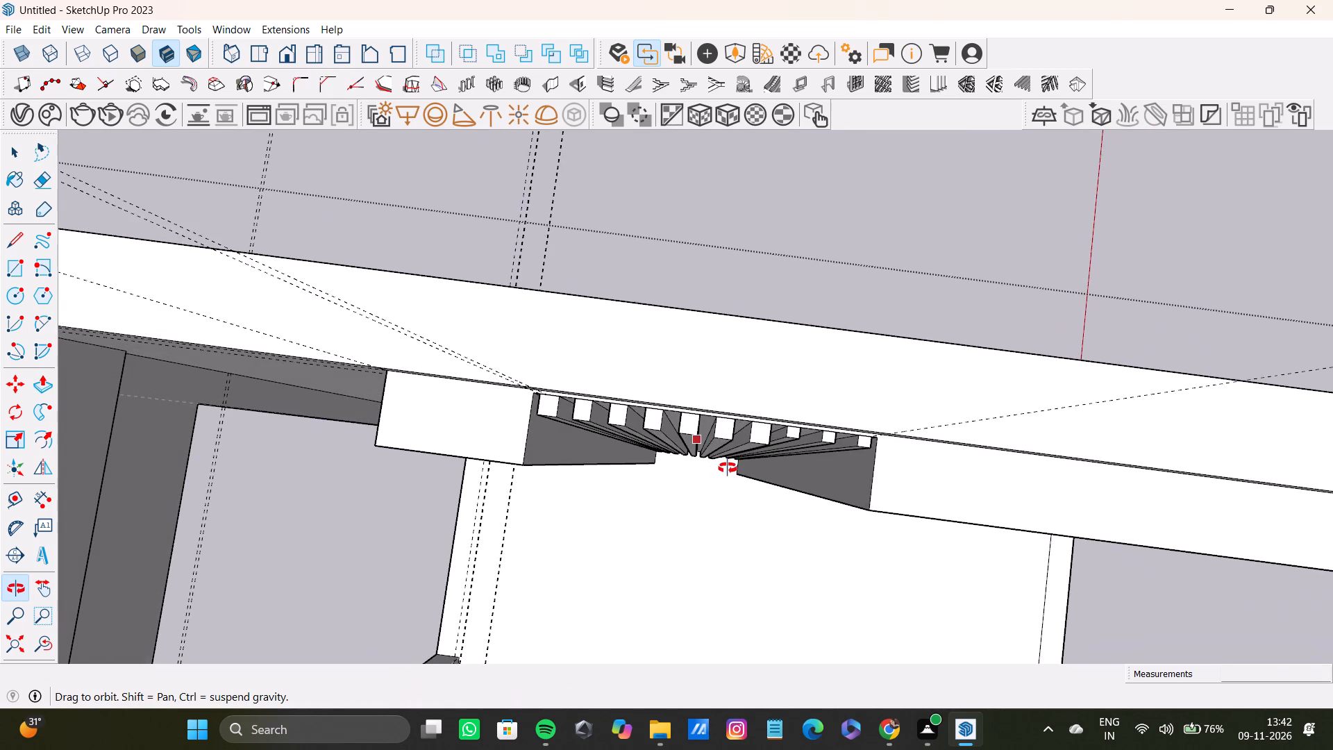
shift+middle_drag(728, 468, 737, 459)
scroll(666, 433, up, 12)
scroll(650, 399, down, 13)
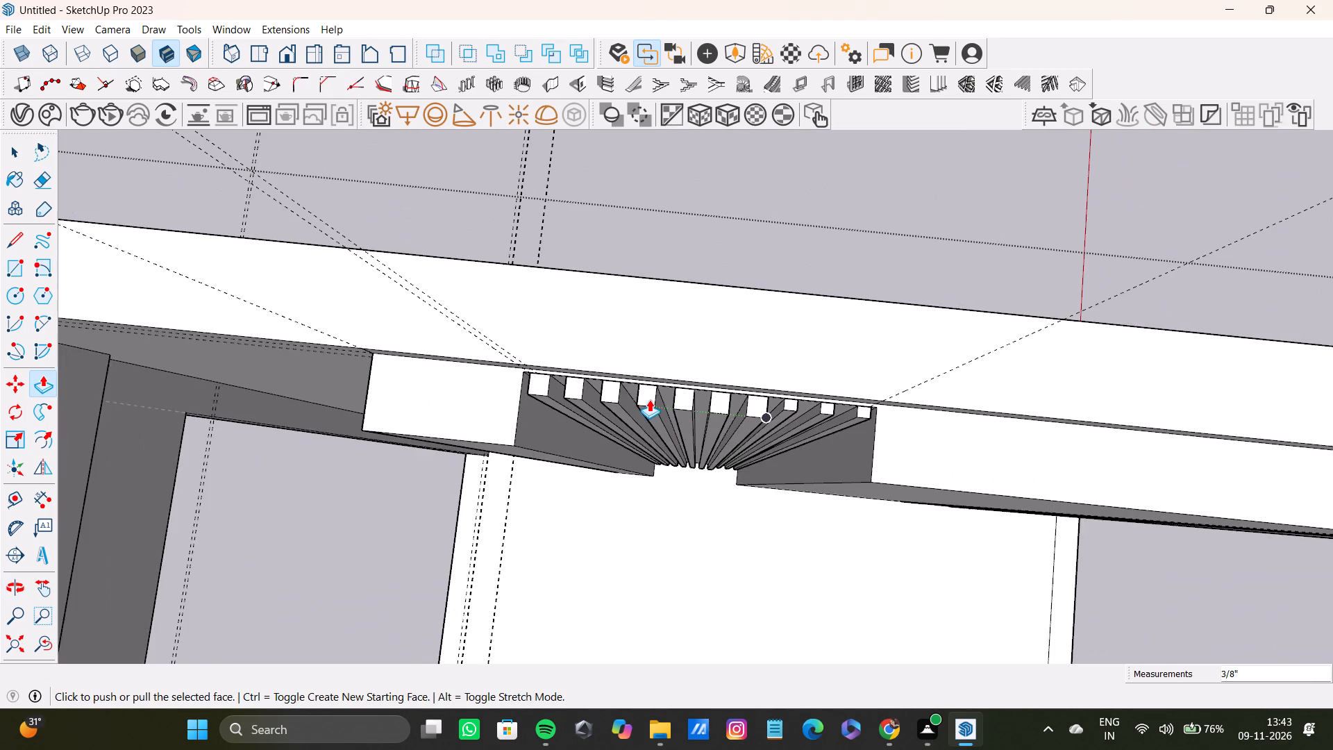
scroll(649, 399, down, 1)
middle_drag(649, 399, 652, 298)
scroll(669, 436, up, 13)
middle_drag(637, 355, 620, 349)
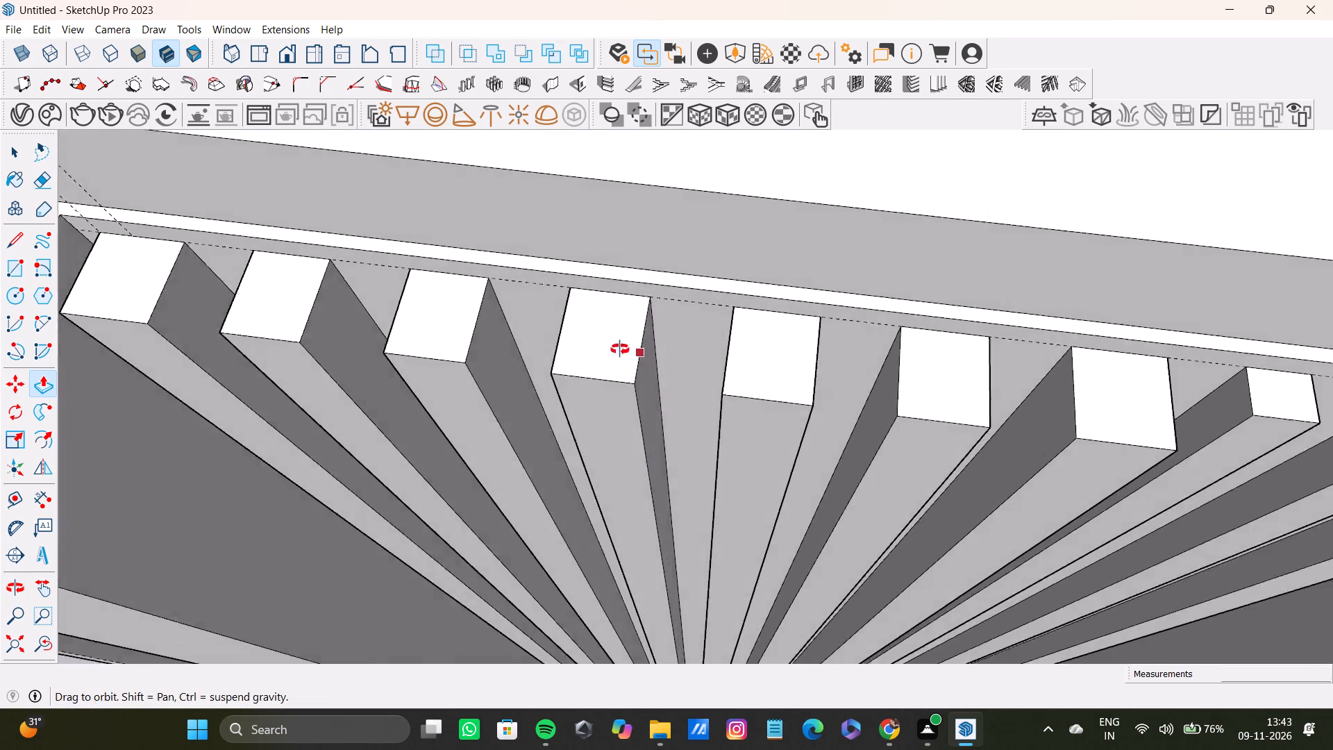
Widen the fourth strip by pulling its side face facing the fifth strip out about 1/8".
middle_drag(620, 349, 582, 353)
key(space)
click(645, 365)
key(p)
drag(651, 375, 661, 378)
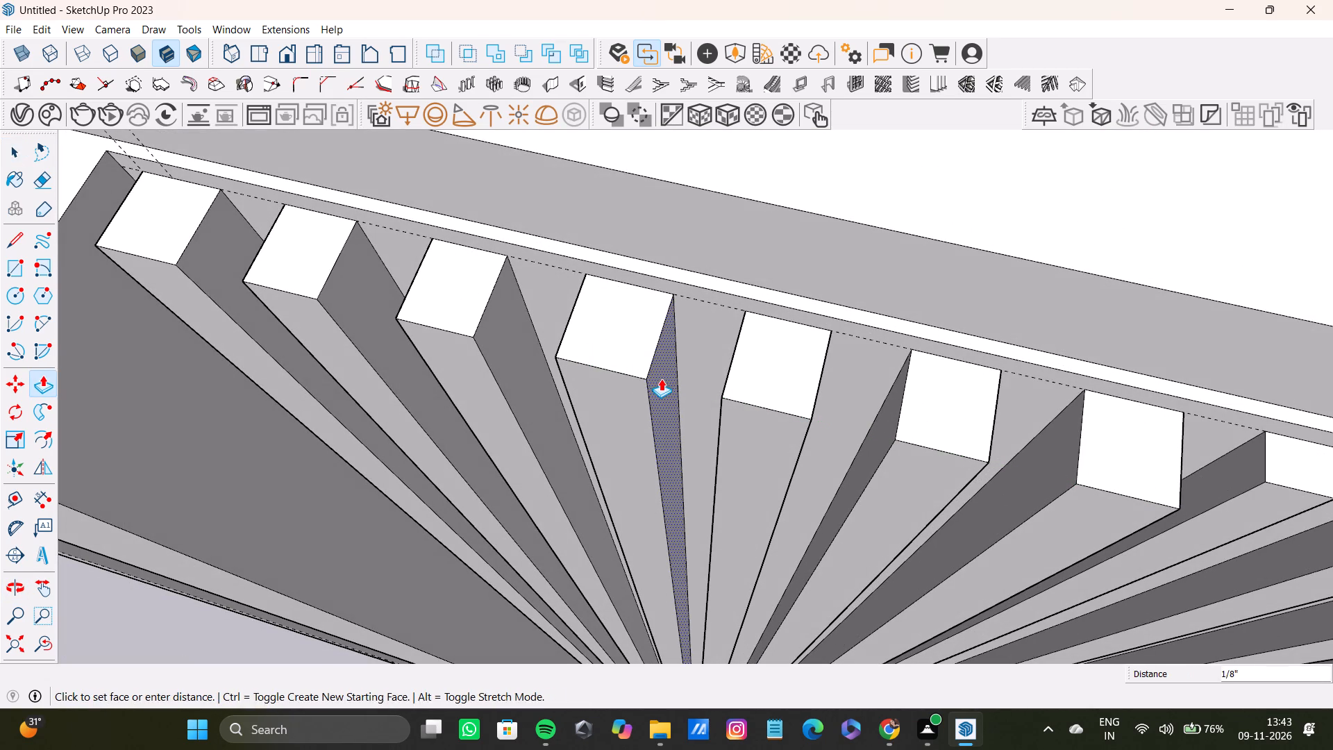
drag(661, 378, 661, 379)
Push/Pull the eighth strip's front face outward about 9/16", using the seventh strip's front face as the depth reference.
scroll(446, 337, down, 6)
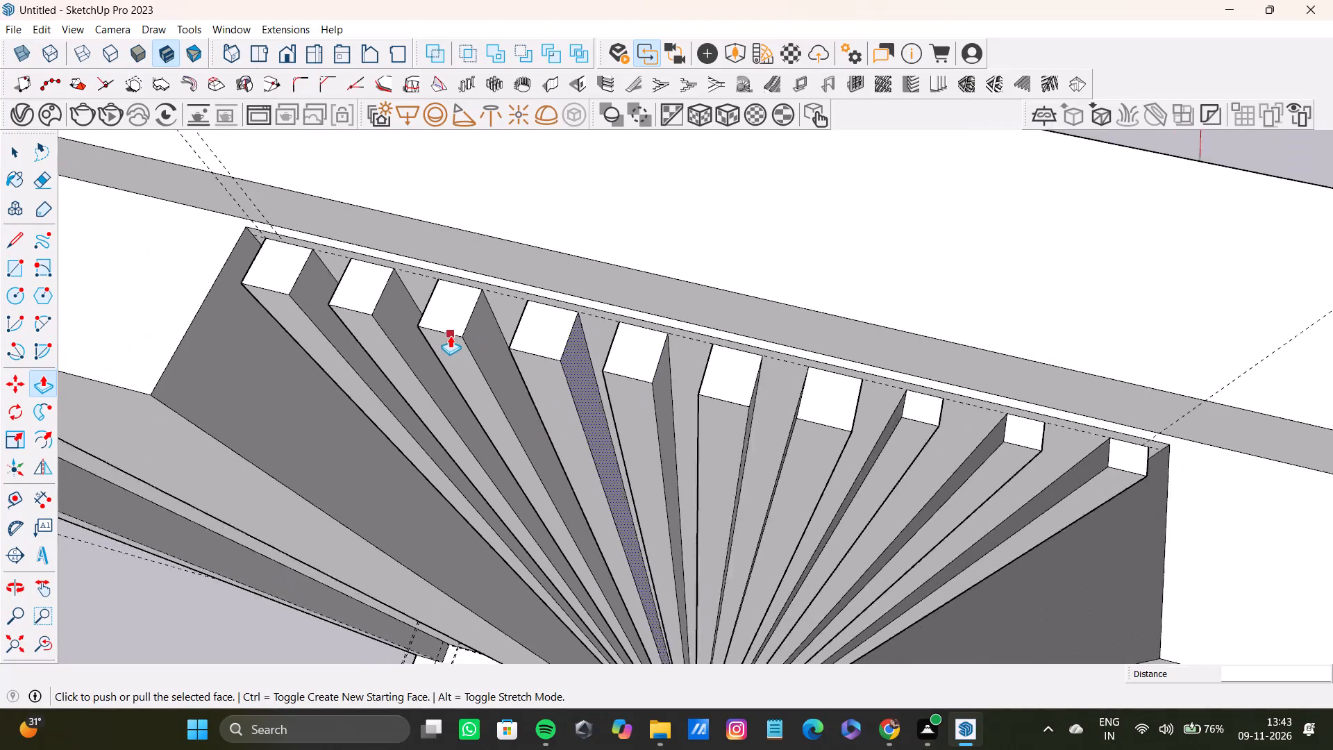
scroll(450, 335, down, 15)
shift+middle_drag(480, 357, 662, 464)
scroll(641, 431, up, 14)
middle_drag(699, 400, 664, 401)
key(space)
click(679, 398)
key(p)
drag(700, 378, 601, 408)
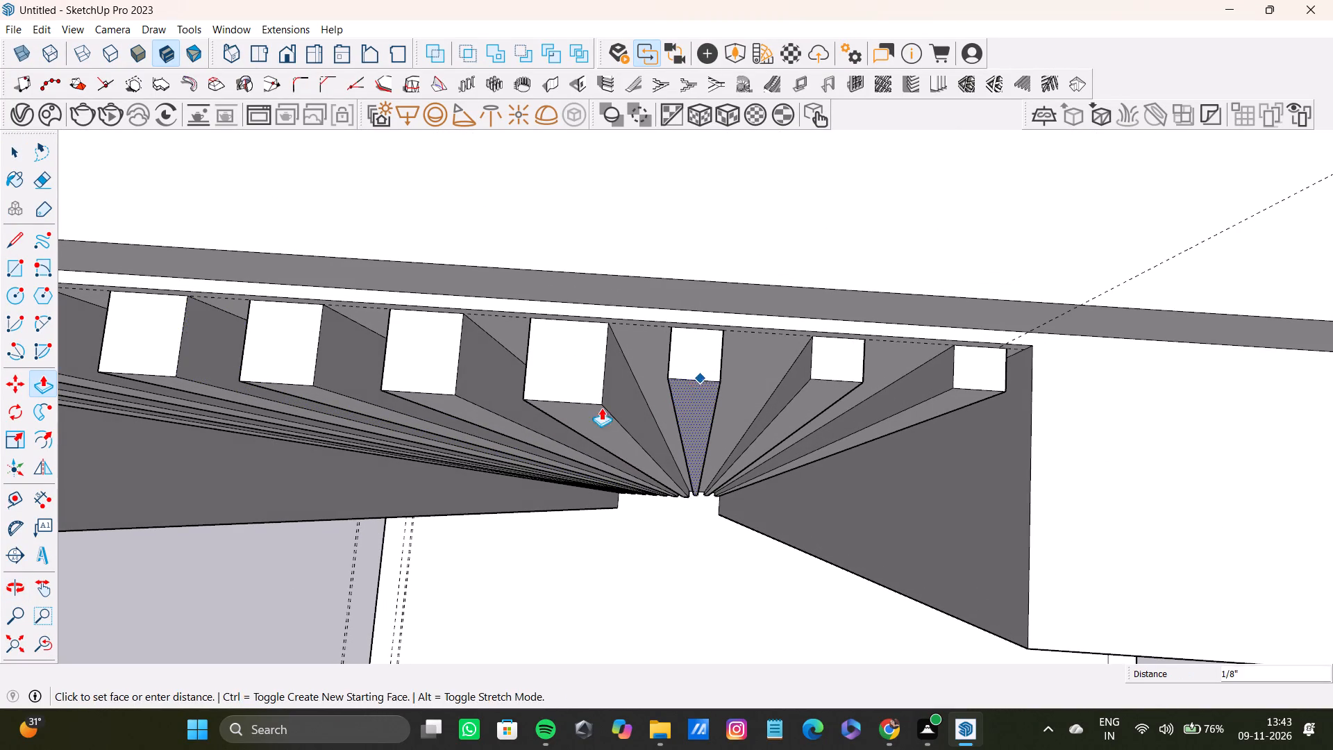
drag(601, 408, 558, 422)
Widen the eighth strip by pulling its side face facing the ninth strip out about 7/16".
scroll(637, 446, down, 4)
middle_click(551, 307)
middle_drag(598, 430, 452, 353)
scroll(838, 383, up, 3)
key(space)
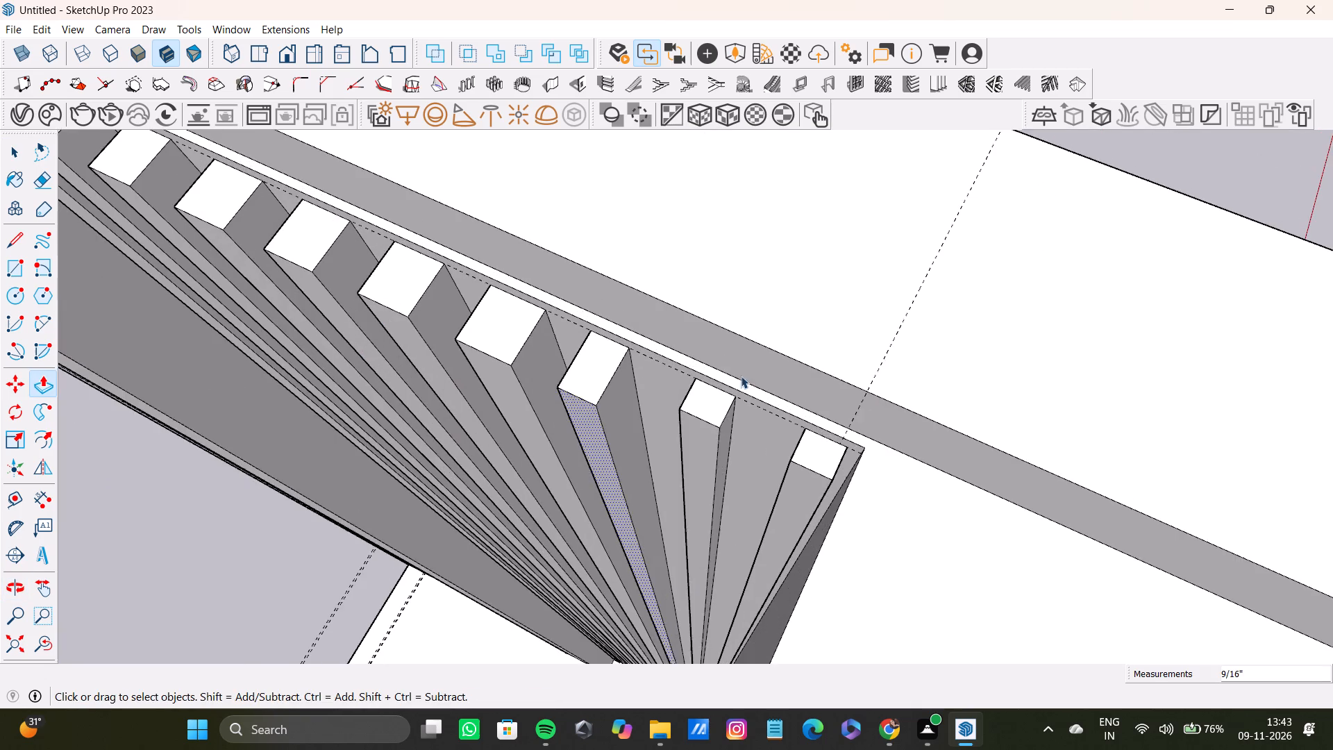
scroll(741, 376, up, 5)
click(617, 395)
key(p)
drag(617, 396, 658, 399)
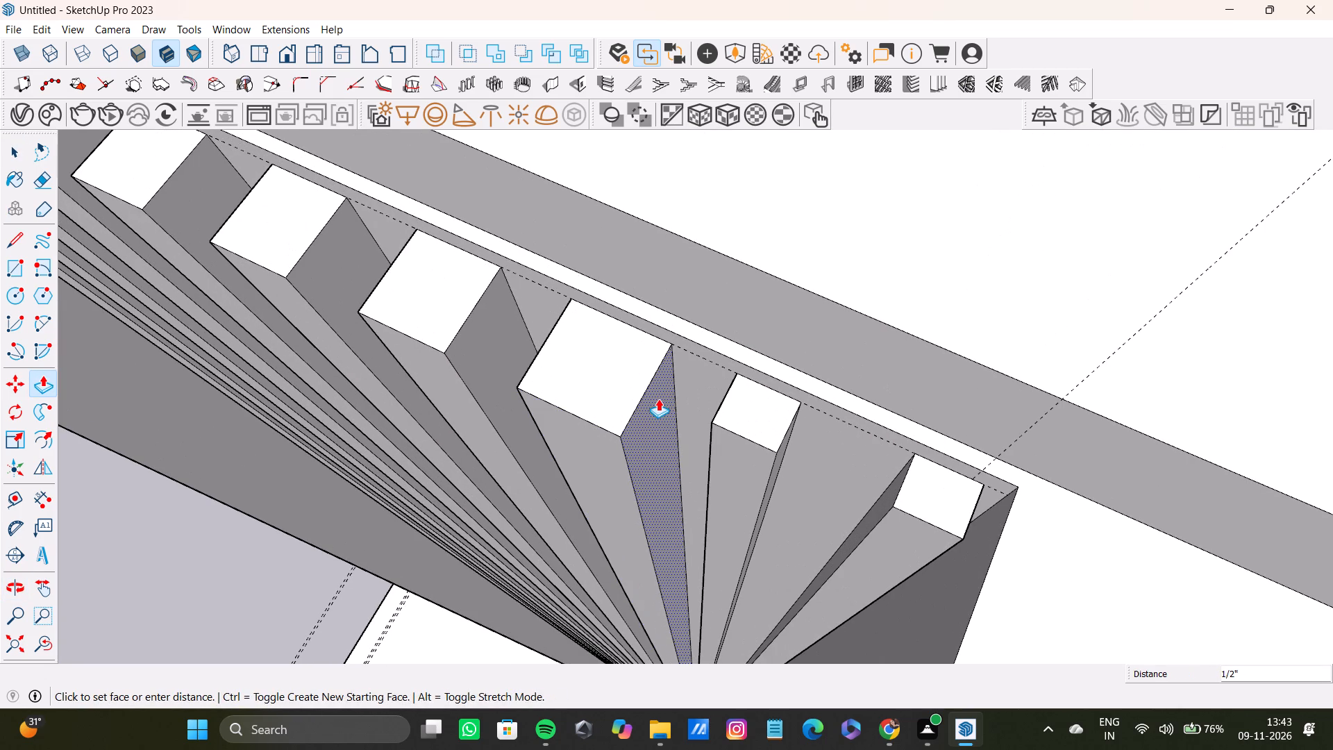
drag(658, 399, 653, 401)
Widen the tenth strip by pulling its side face facing the recess's end wall out about 1/8".
scroll(653, 409, down, 10)
middle_drag(614, 433, 807, 451)
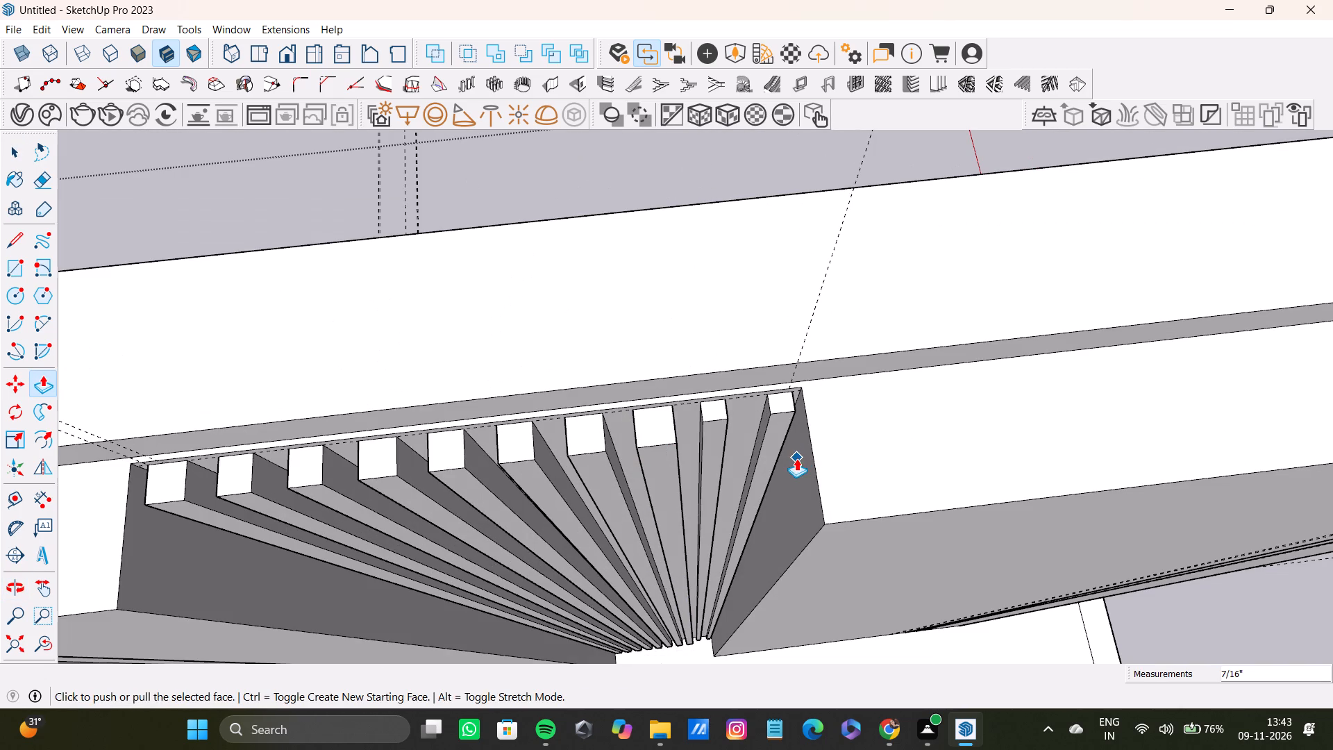
scroll(812, 433, up, 13)
middle_drag(792, 381, 661, 370)
scroll(797, 383, up, 8)
key(space)
middle_drag(803, 448, 771, 444)
scroll(798, 437, up, 5)
middle_drag(801, 447, 666, 359)
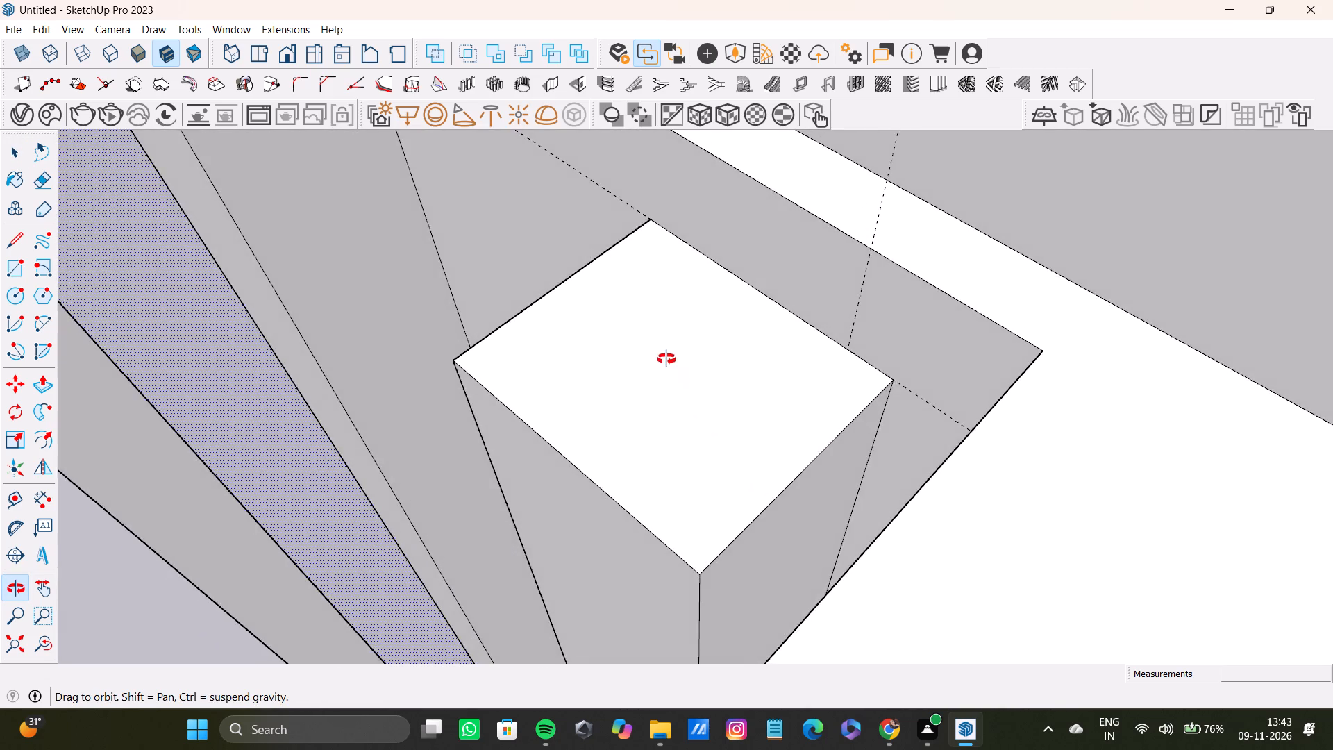
middle_drag(666, 359, 706, 387)
click(793, 535)
key(p)
drag(793, 535, 828, 542)
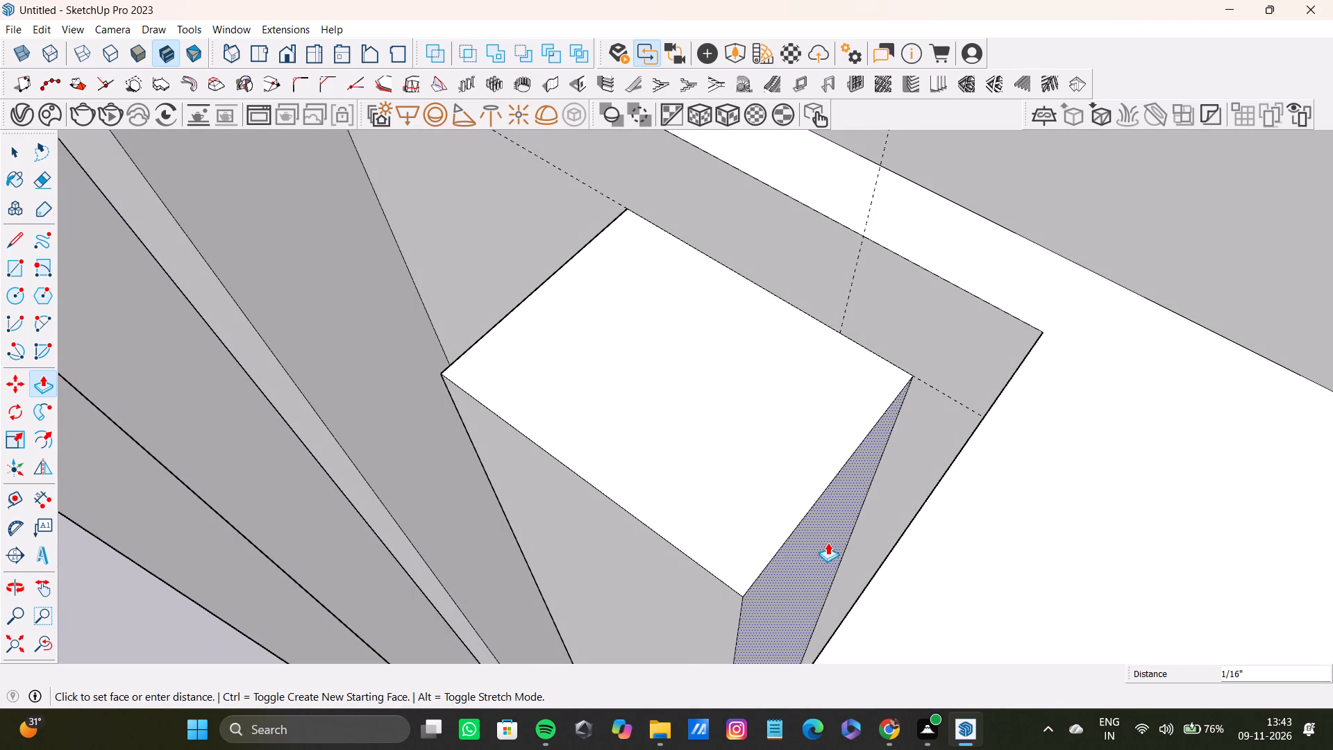
drag(828, 542, 832, 544)
Widen the ninth strip by pulling its side face facing the tenth strip out about 3/16".
scroll(753, 544, down, 14)
middle_drag(592, 492, 919, 485)
scroll(803, 478, down, 4)
shift+middle_drag(721, 526, 655, 378)
scroll(654, 369, up, 4)
middle_drag(648, 371, 620, 380)
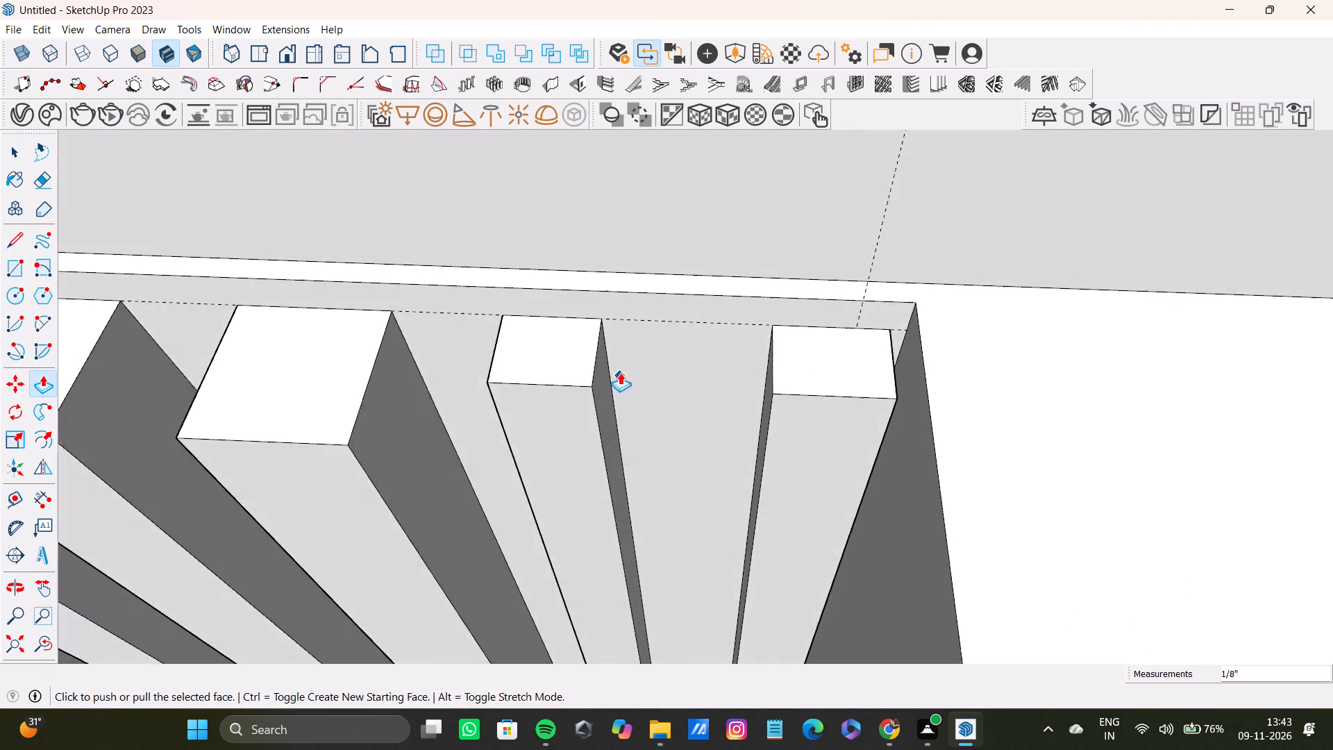
key(space)
scroll(620, 371, up, 5)
click(594, 392)
key(p)
drag(594, 392, 620, 398)
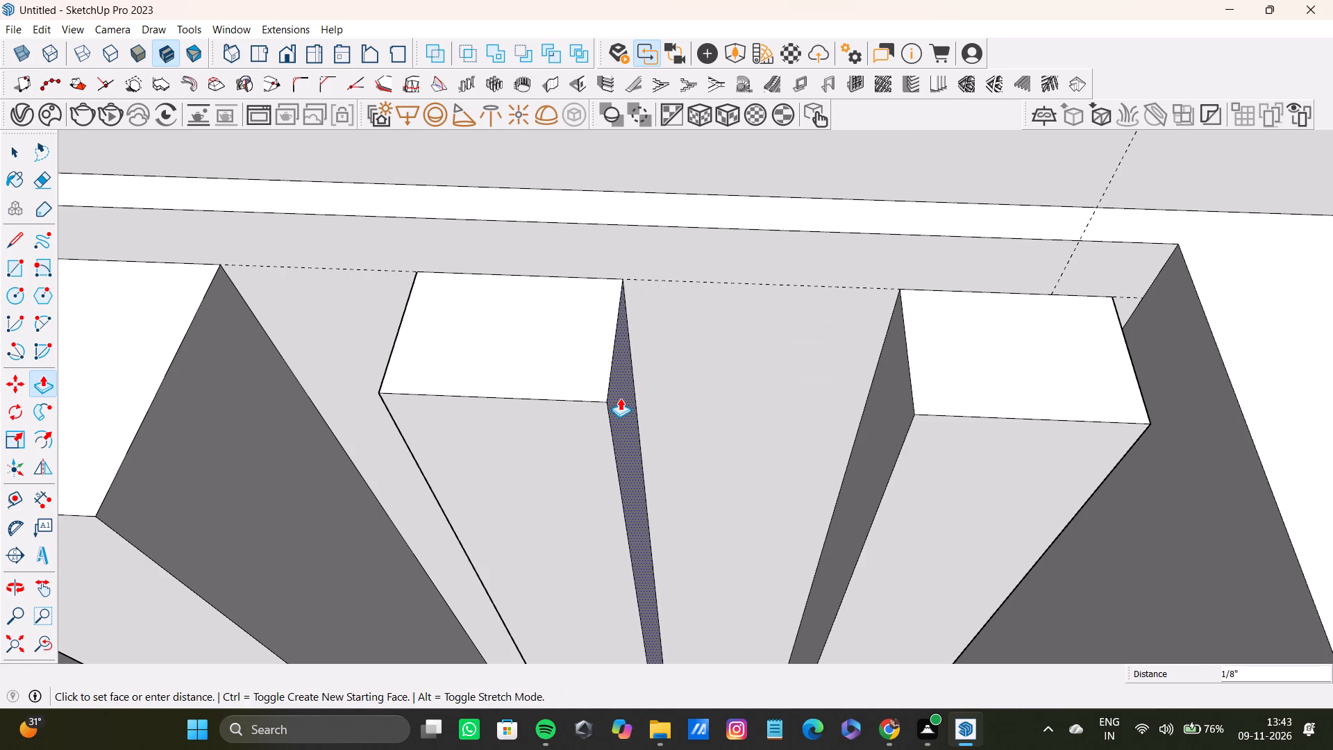
drag(620, 398, 633, 399)
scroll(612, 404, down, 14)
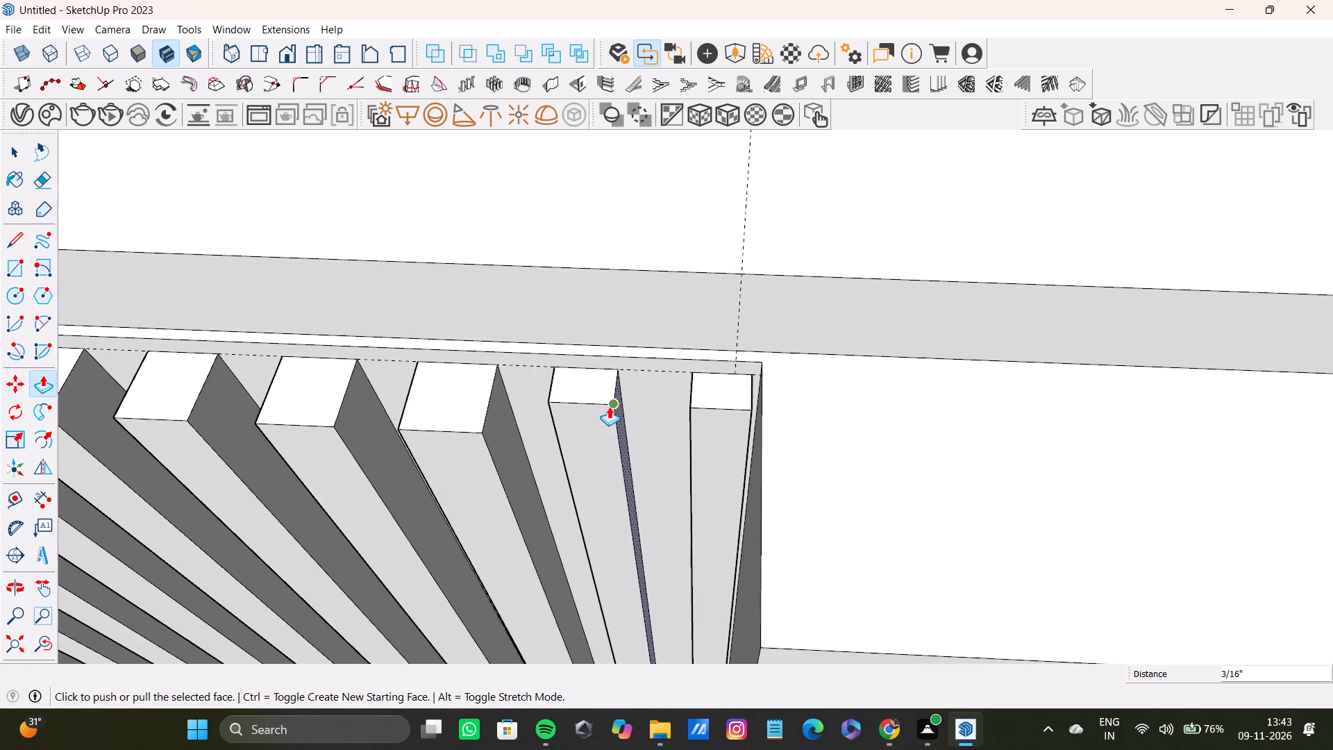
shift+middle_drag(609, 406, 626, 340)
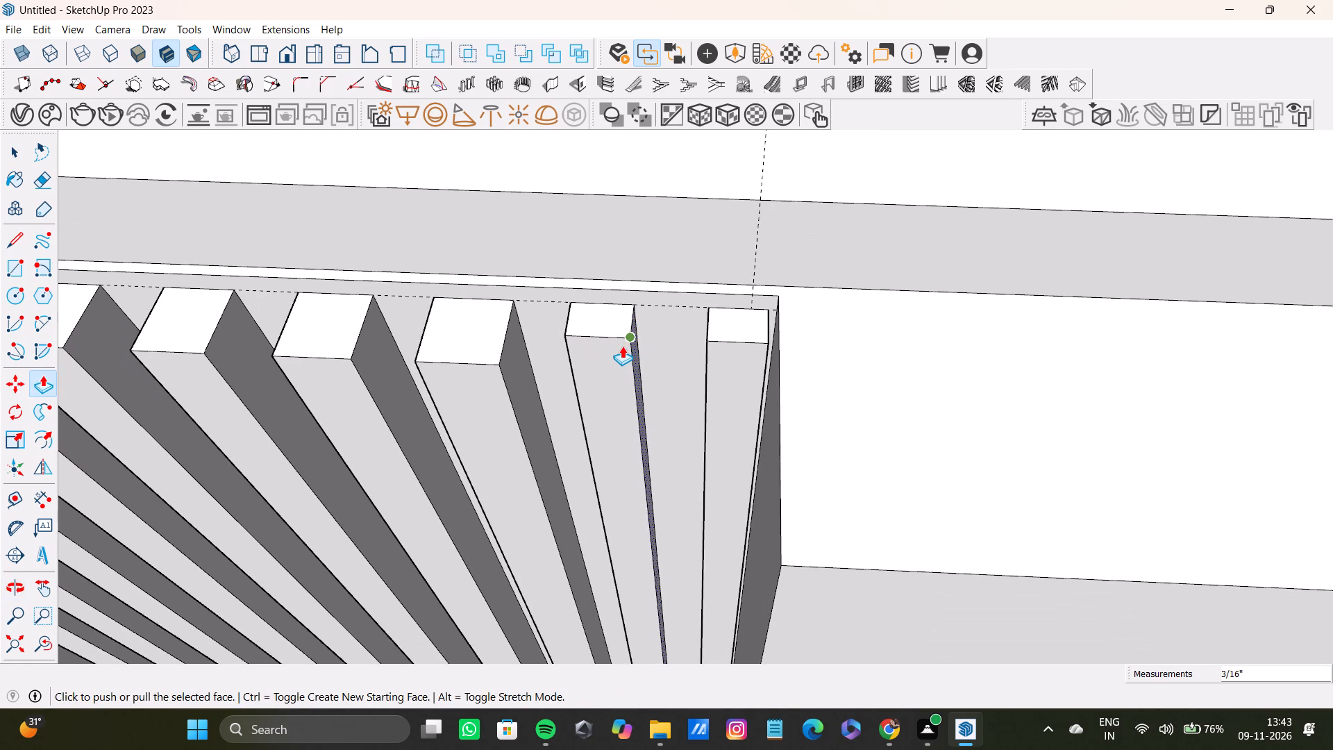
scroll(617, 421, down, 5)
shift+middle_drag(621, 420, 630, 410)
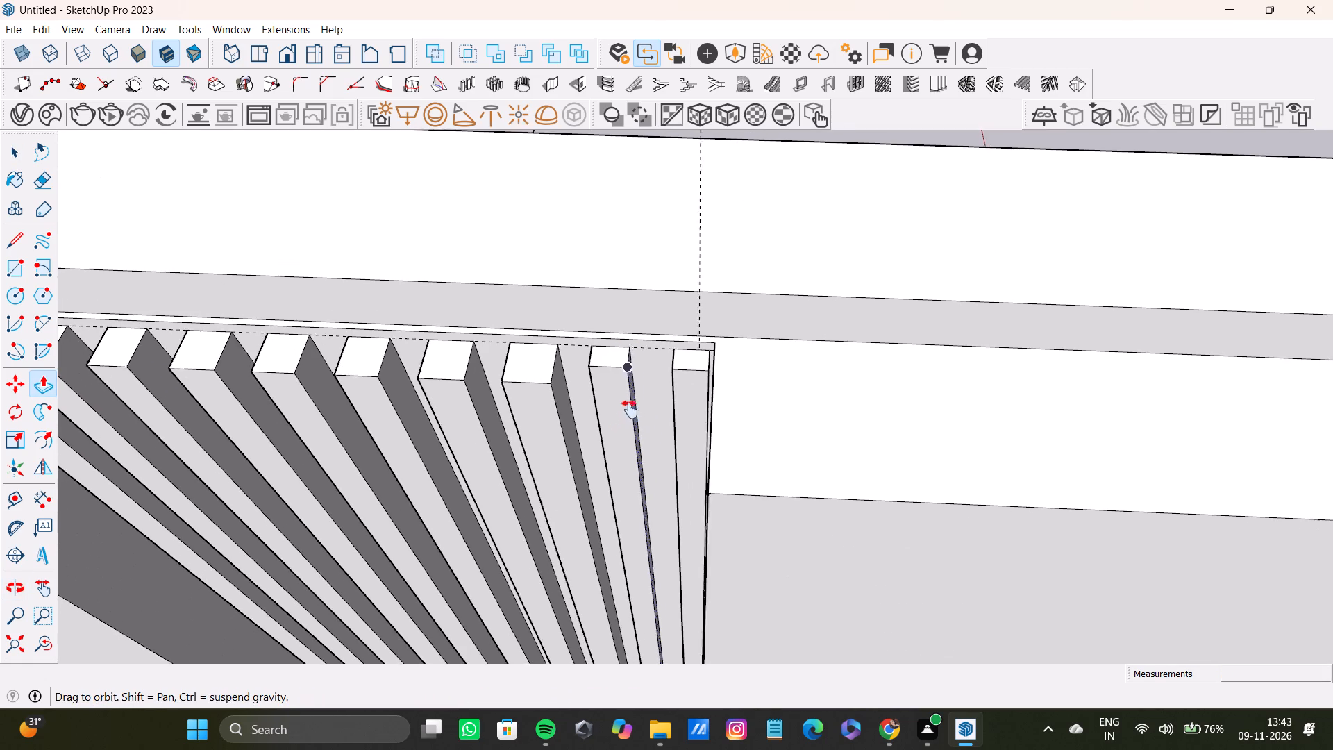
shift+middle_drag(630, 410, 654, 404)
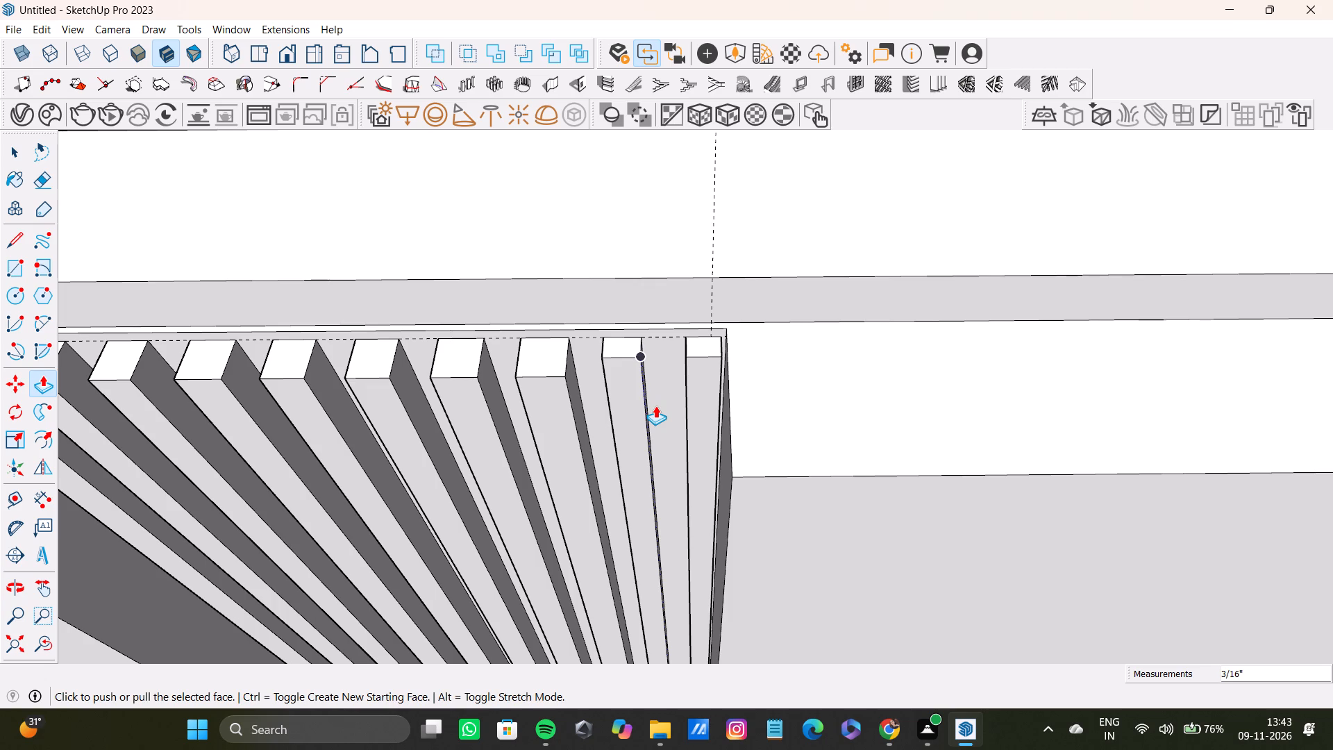
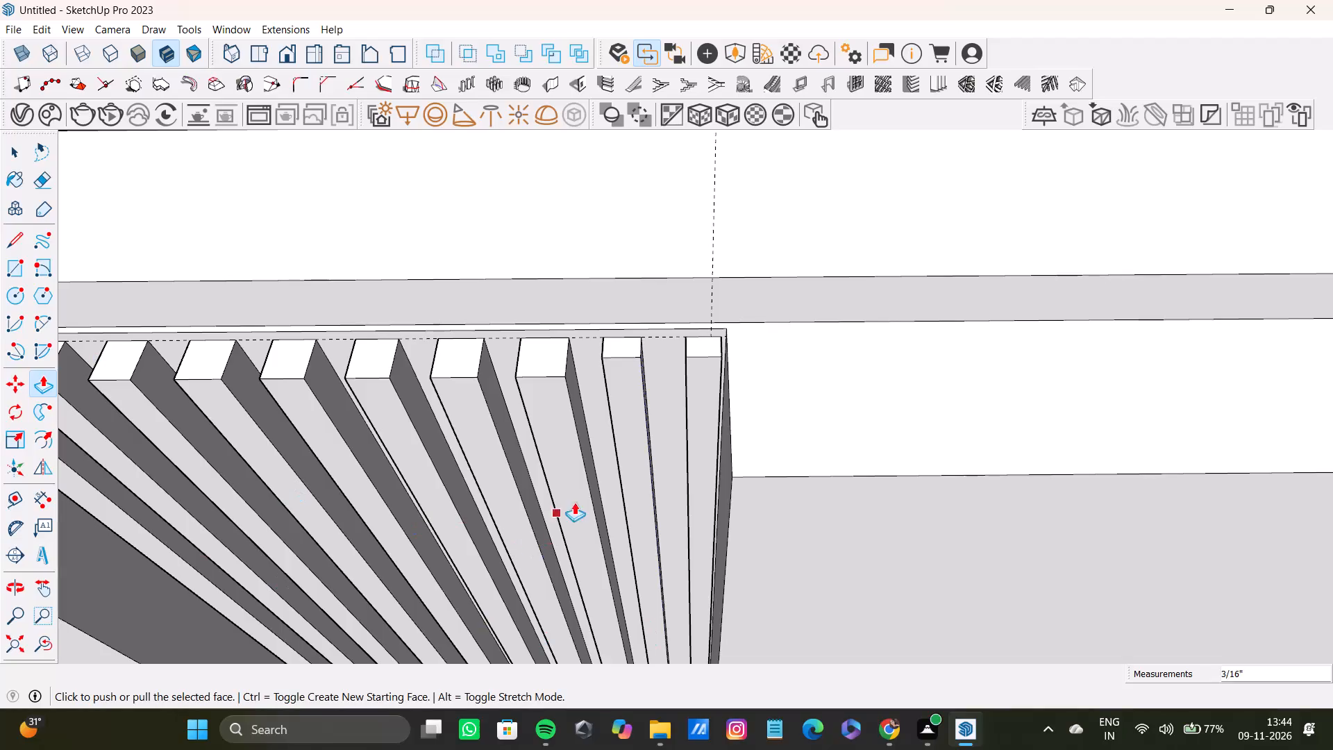
Push/Pull the ninth strip's front face outward, using the eighth strip's front face as the depth reference.
scroll(591, 401, up, 5)
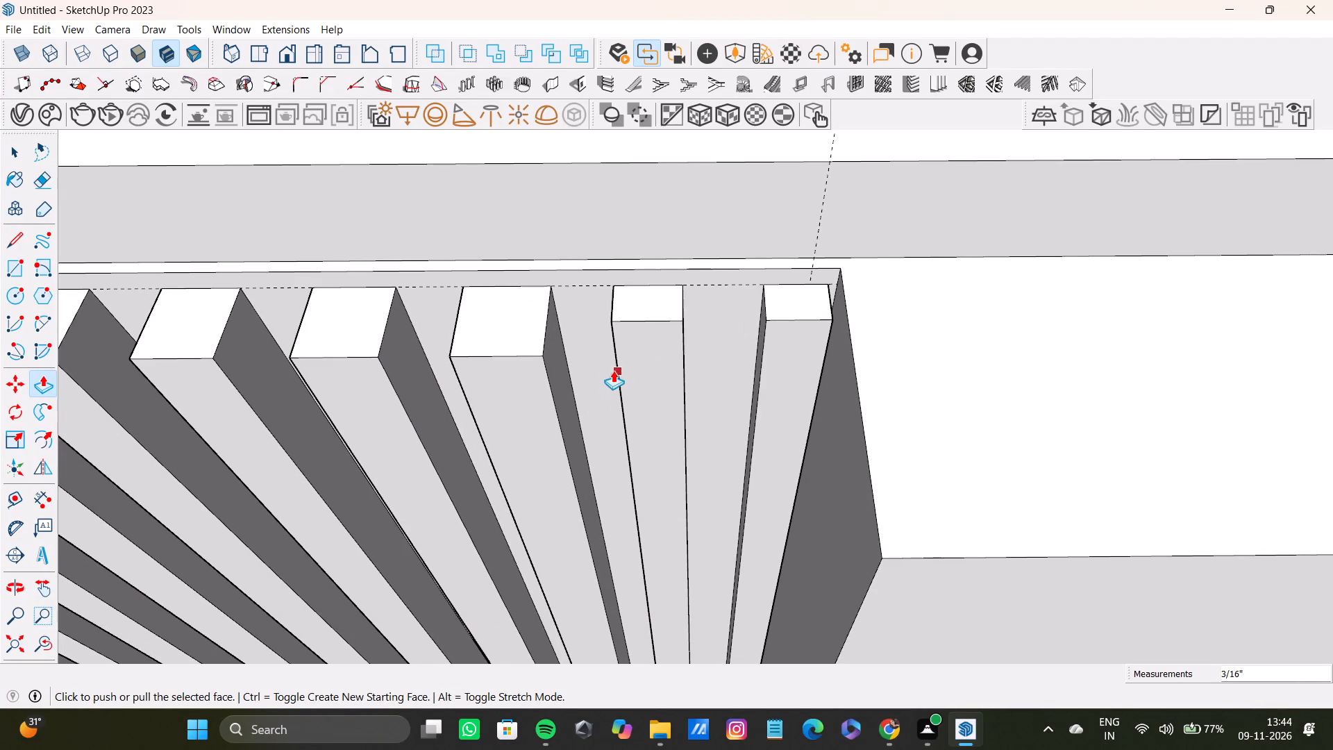
scroll(642, 311, up, 3)
key(space)
click(637, 362)
key(p)
drag(639, 359, 607, 366)
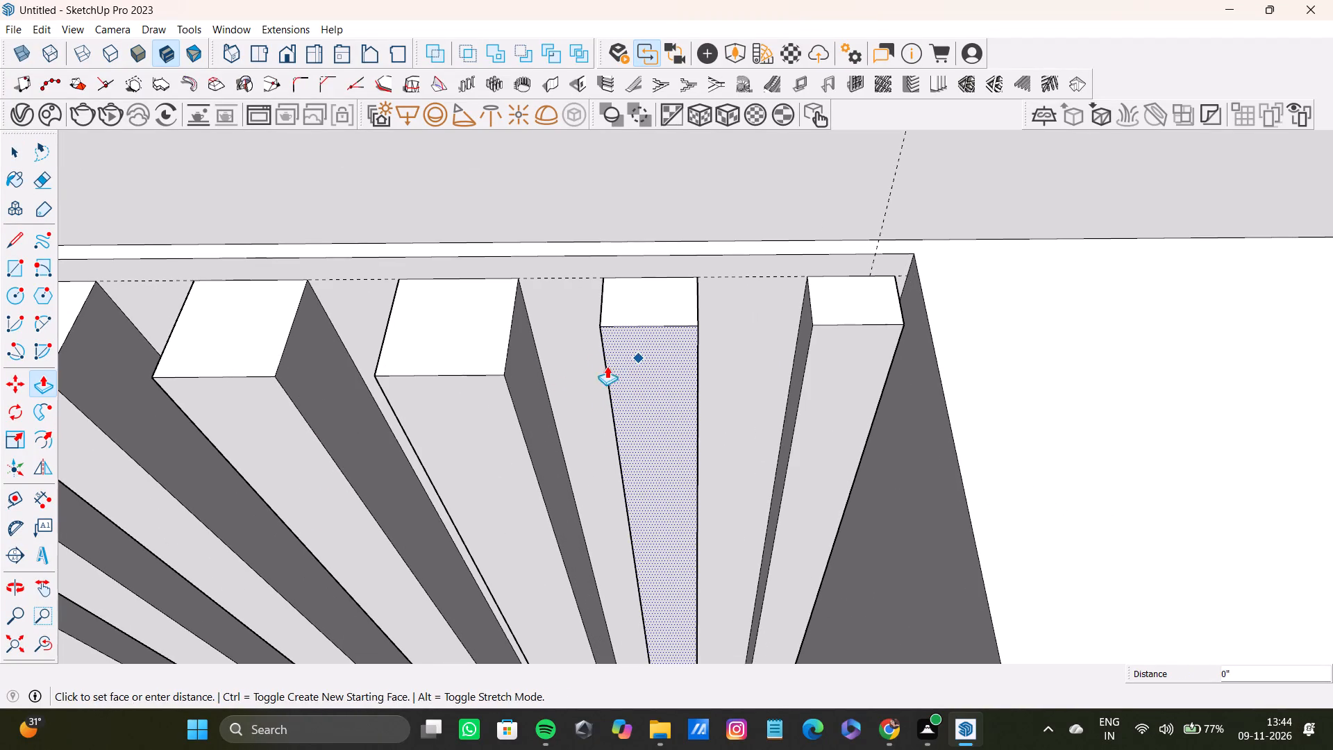
drag(607, 366, 470, 392)
scroll(622, 412, down, 4)
Widen the ninth strip by pulling its side face facing the tenth strip out about 1/4".
middle_drag(626, 413, 405, 396)
scroll(637, 383, up, 8)
key(space)
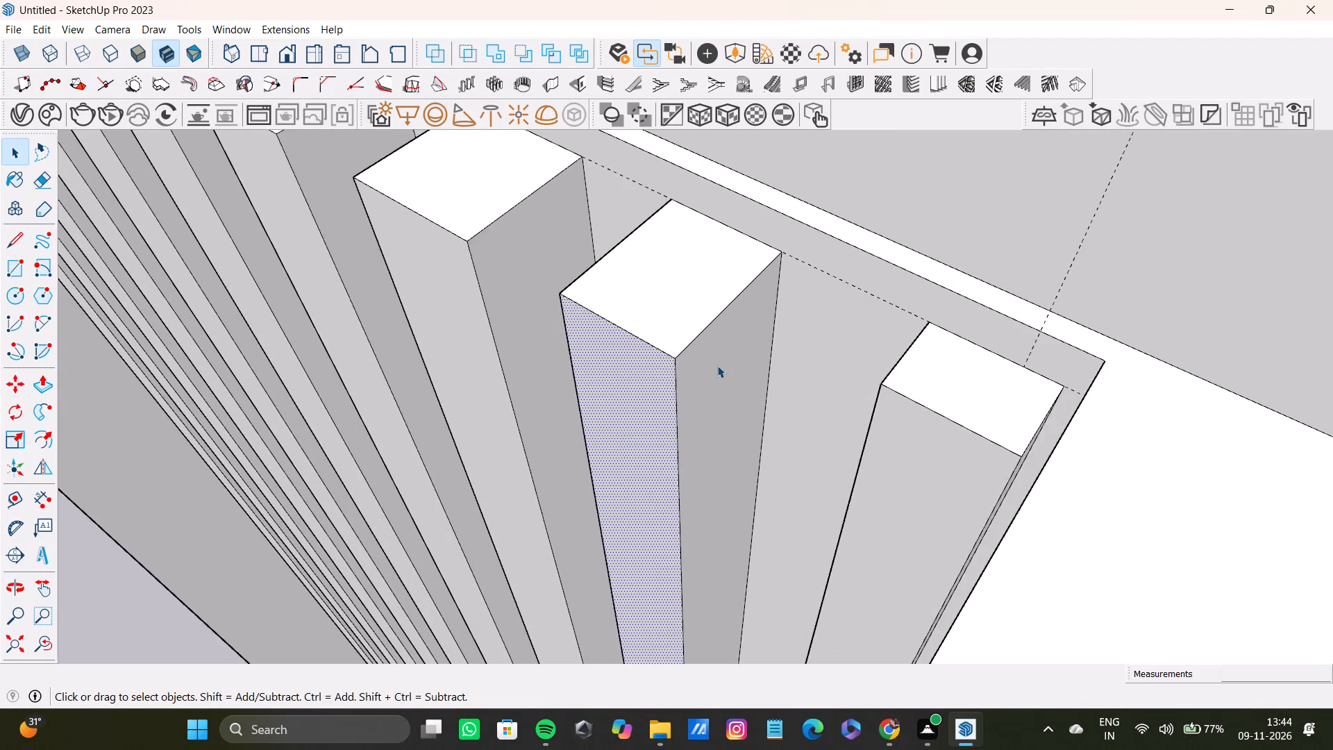
click(718, 365)
key(p)
drag(710, 370, 737, 386)
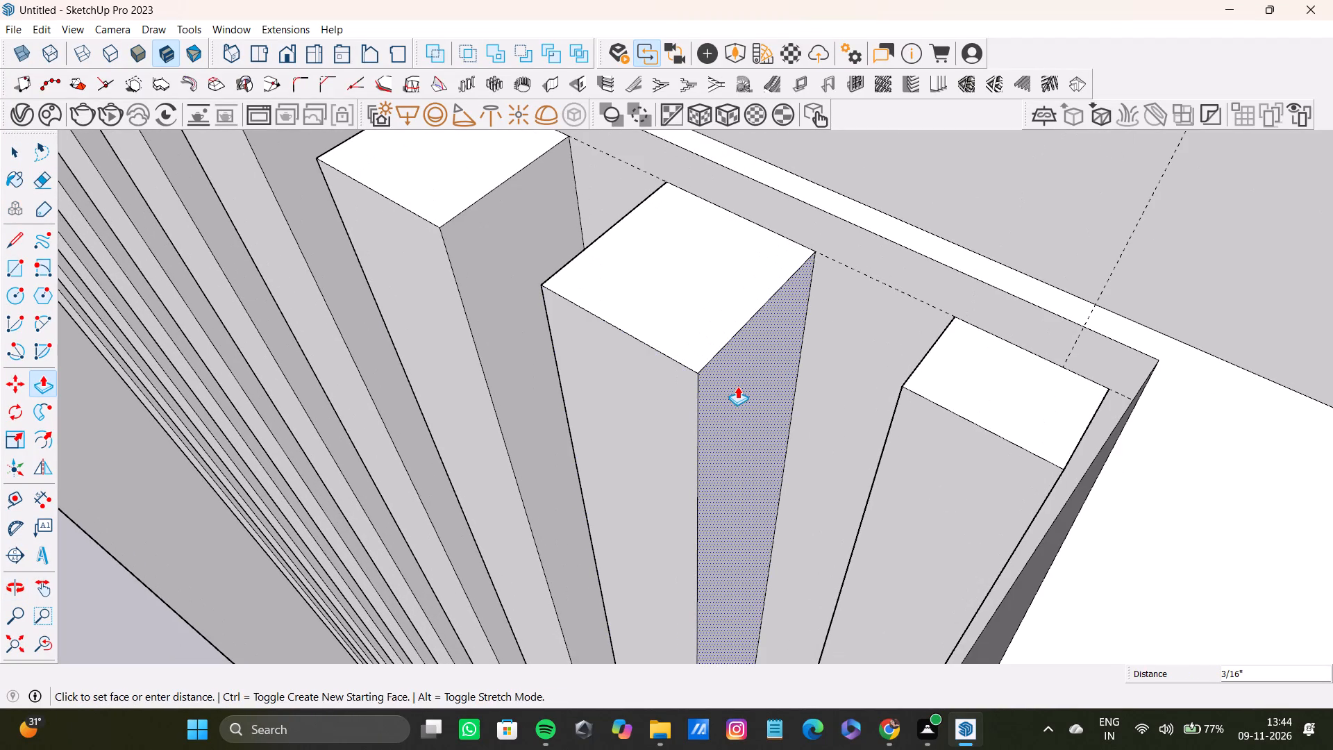
drag(737, 386, 744, 389)
Push/Pull the tenth strip's front face outward, using the ninth strip's front face as the depth reference.
scroll(727, 420, down, 12)
middle_drag(723, 422, 873, 435)
scroll(723, 422, up, 1)
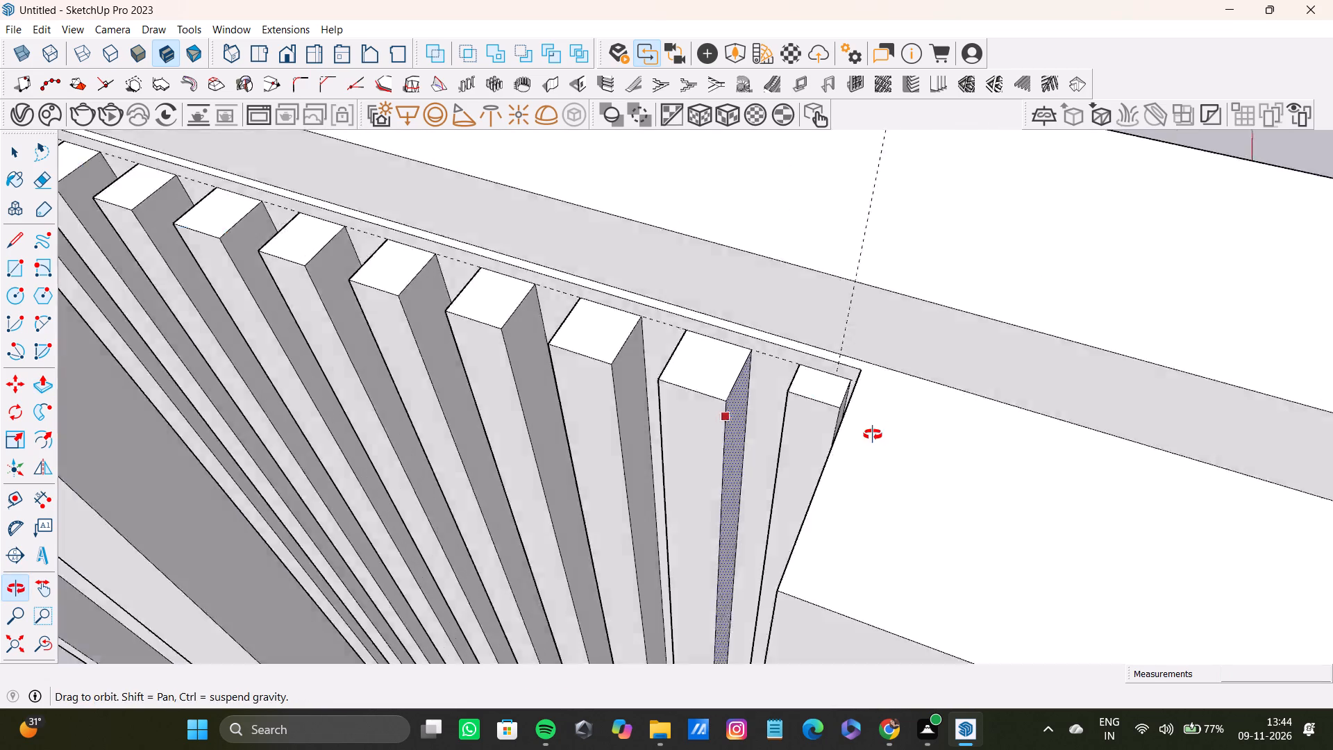
middle_drag(873, 435, 882, 435)
scroll(774, 428, up, 5)
middle_drag(774, 428, 887, 353)
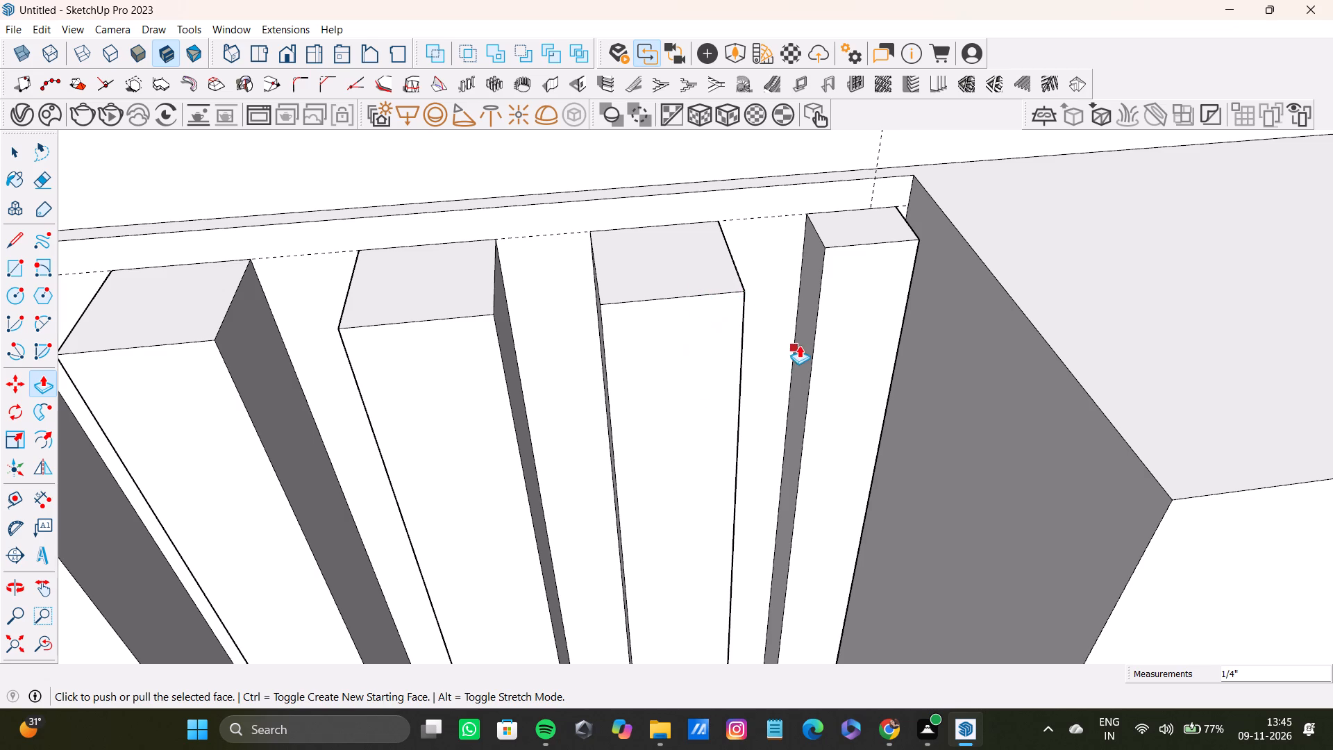
scroll(799, 345, down, 8)
middle_drag(799, 345, 787, 506)
scroll(796, 381, up, 5)
key(space)
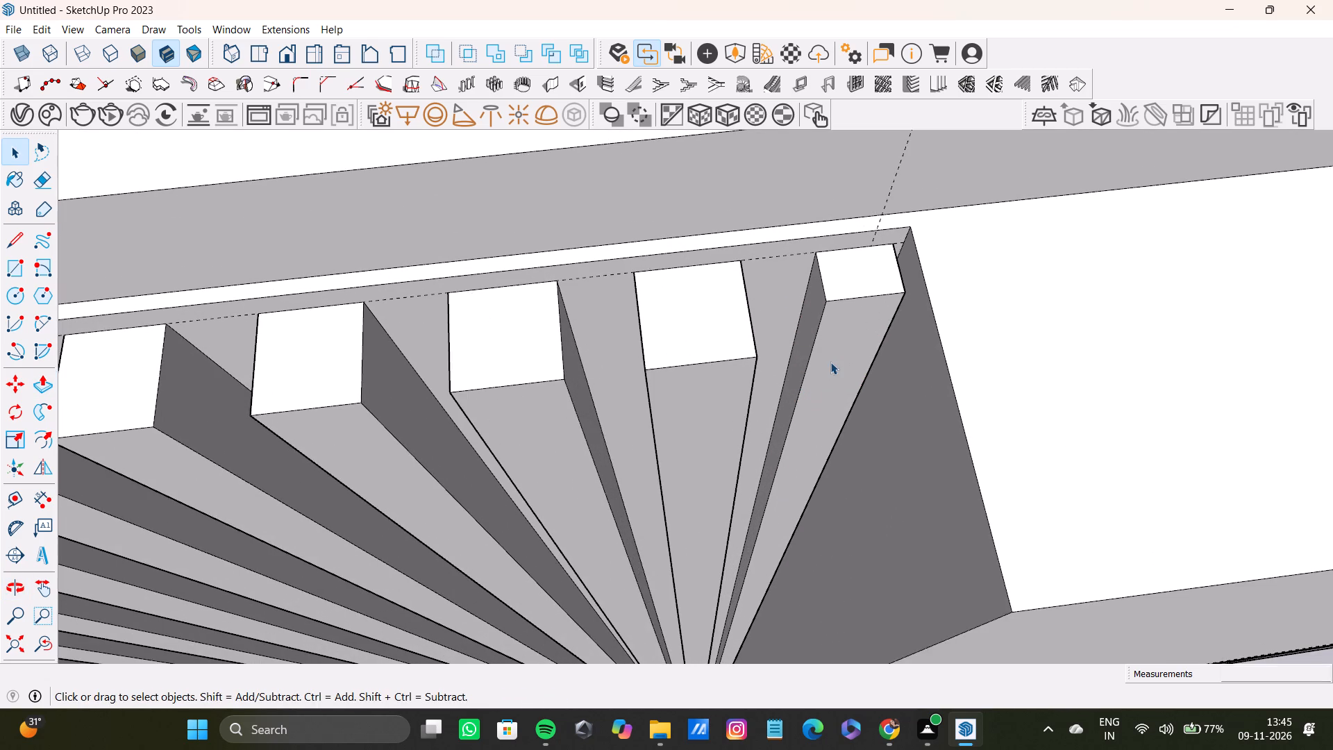
scroll(830, 362, up, 4)
click(831, 347)
key(p)
drag(828, 346, 565, 397)
Widen the tenth strip by pulling its side face facing the ninth strip out about 3/16".
scroll(628, 383, down, 2)
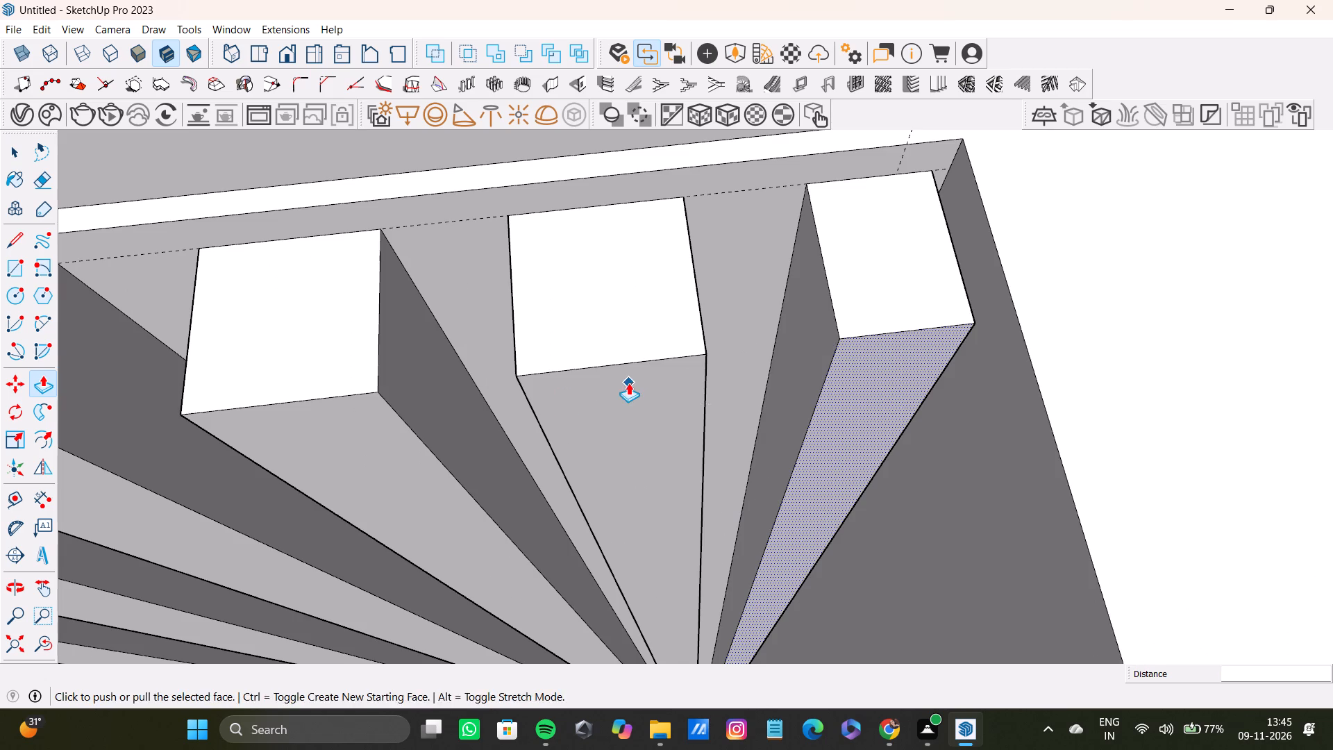
scroll(628, 383, down, 3)
scroll(604, 394, up, 1)
middle_drag(604, 394, 761, 347)
key(space)
scroll(726, 335, up, 4)
click(725, 334)
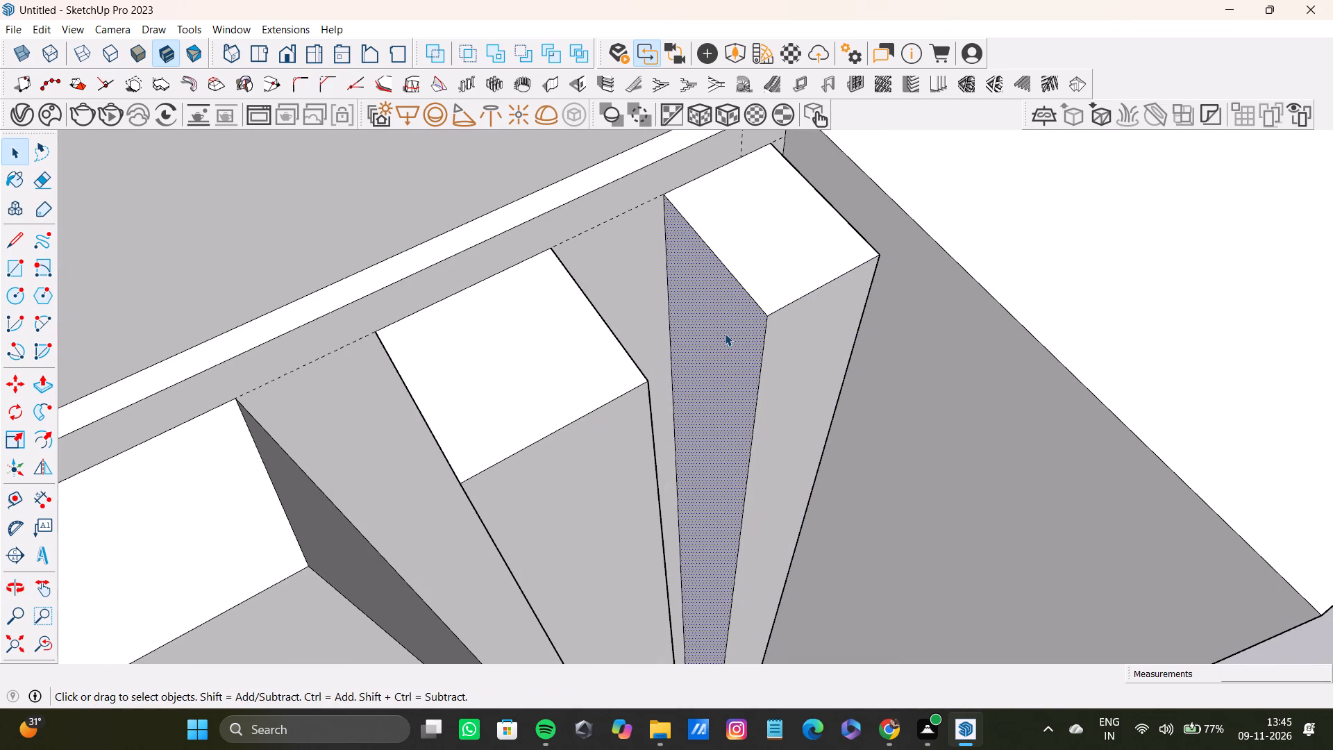
key(p)
drag(725, 333, 701, 350)
Examine the strips' depth, widths and spacing in the recess, both close up and within the whole room.
scroll(701, 355, down, 4)
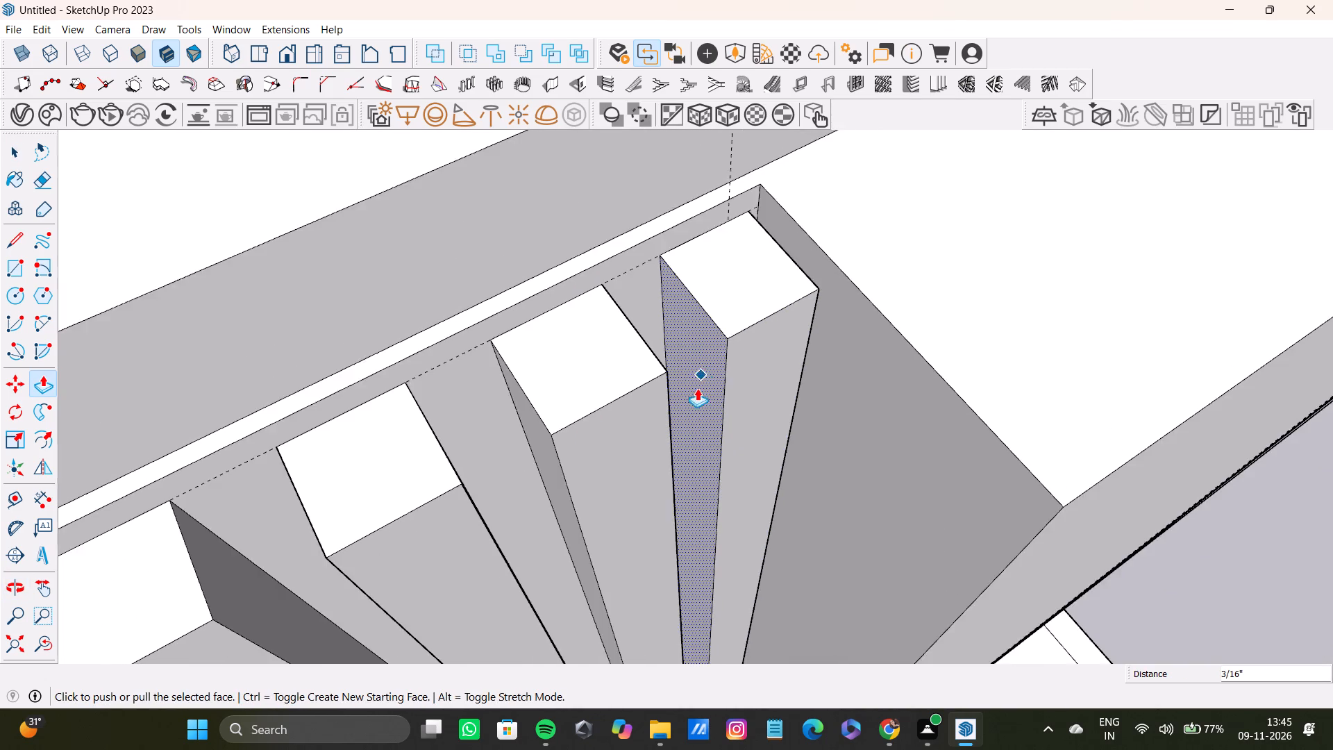
scroll(697, 388, down, 14)
middle_drag(707, 432, 301, 321)
scroll(334, 318, down, 5)
shift+middle_drag(478, 362, 747, 294)
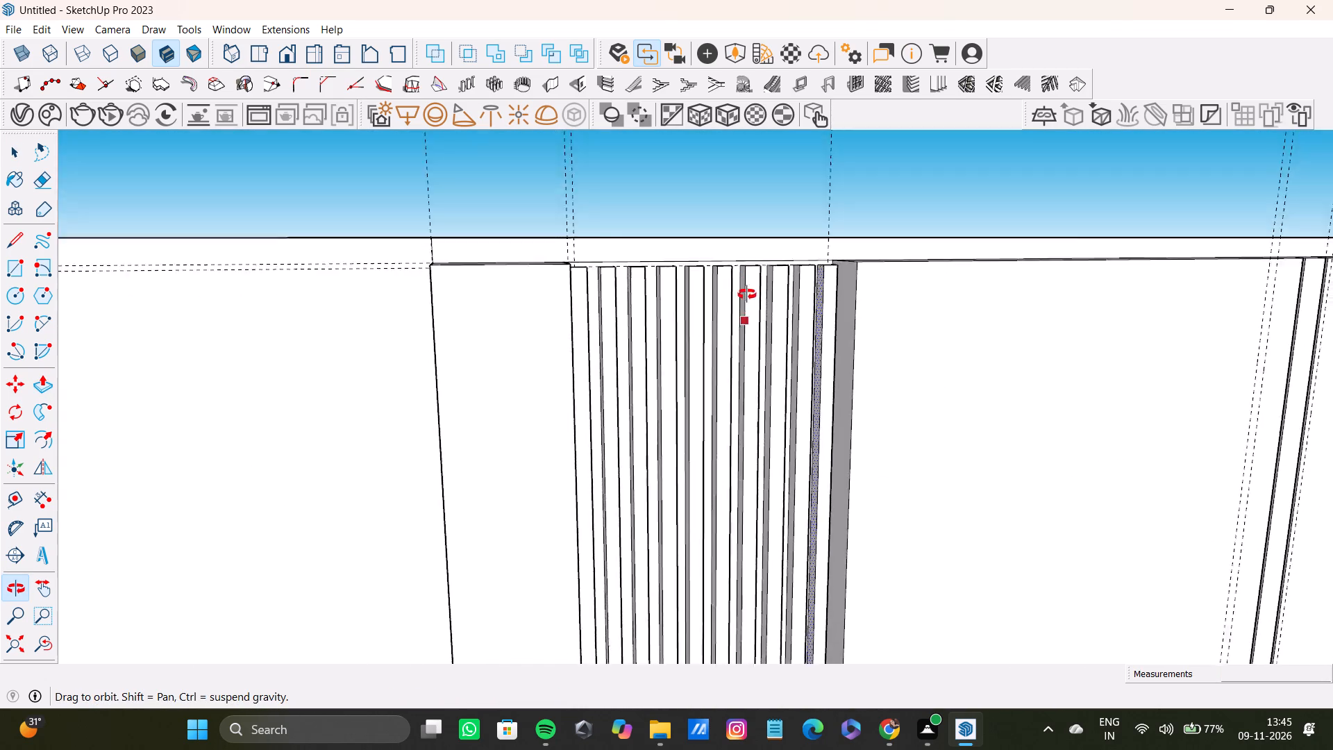
shift+middle_drag(747, 294, 655, 286)
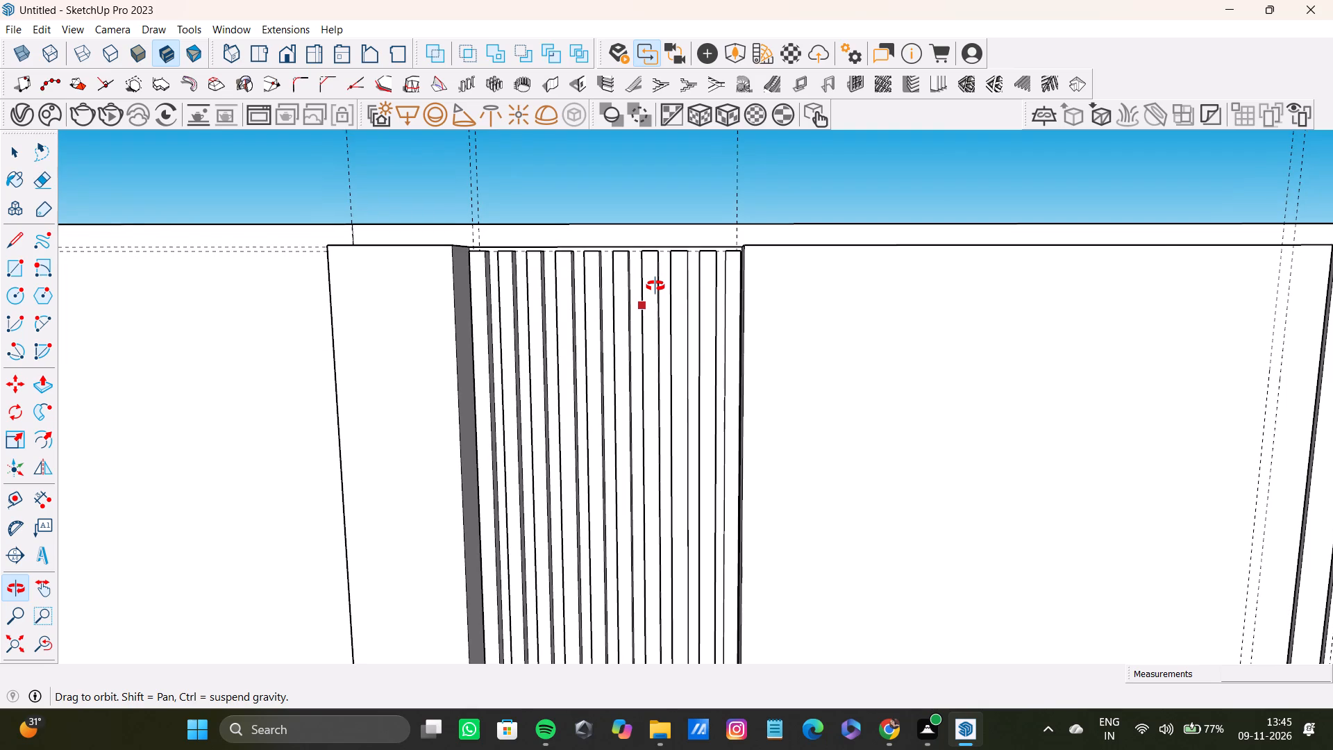
shift+middle_drag(655, 286, 660, 395)
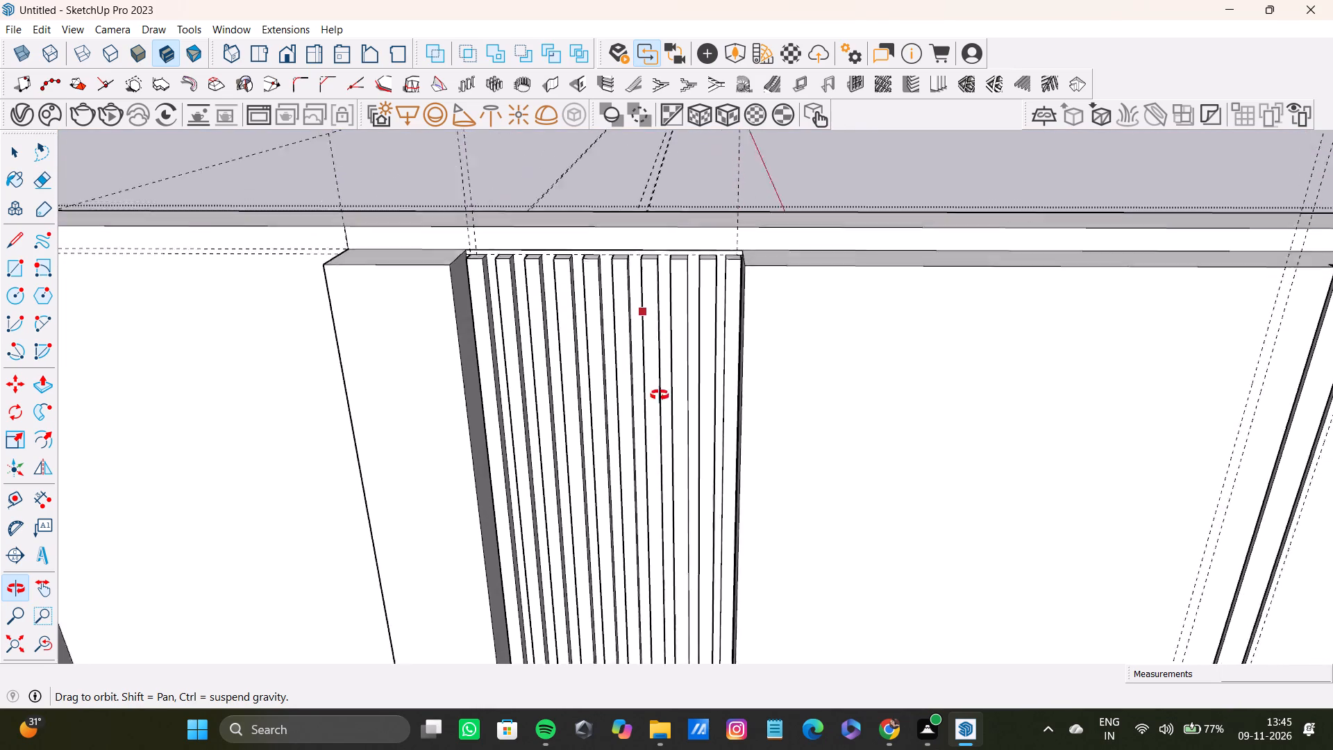
shift+middle_drag(660, 395, 656, 503)
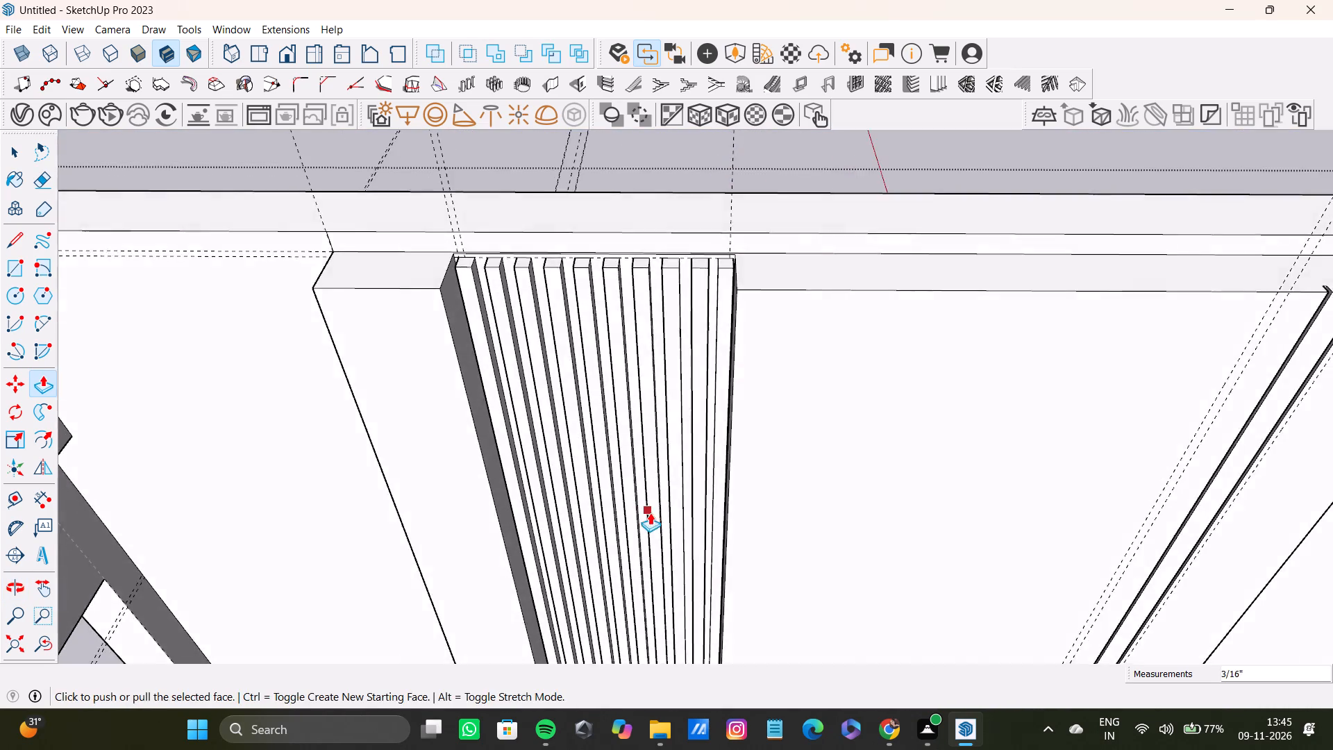
scroll(649, 512, down, 9)
shift+middle_drag(644, 492, 773, 349)
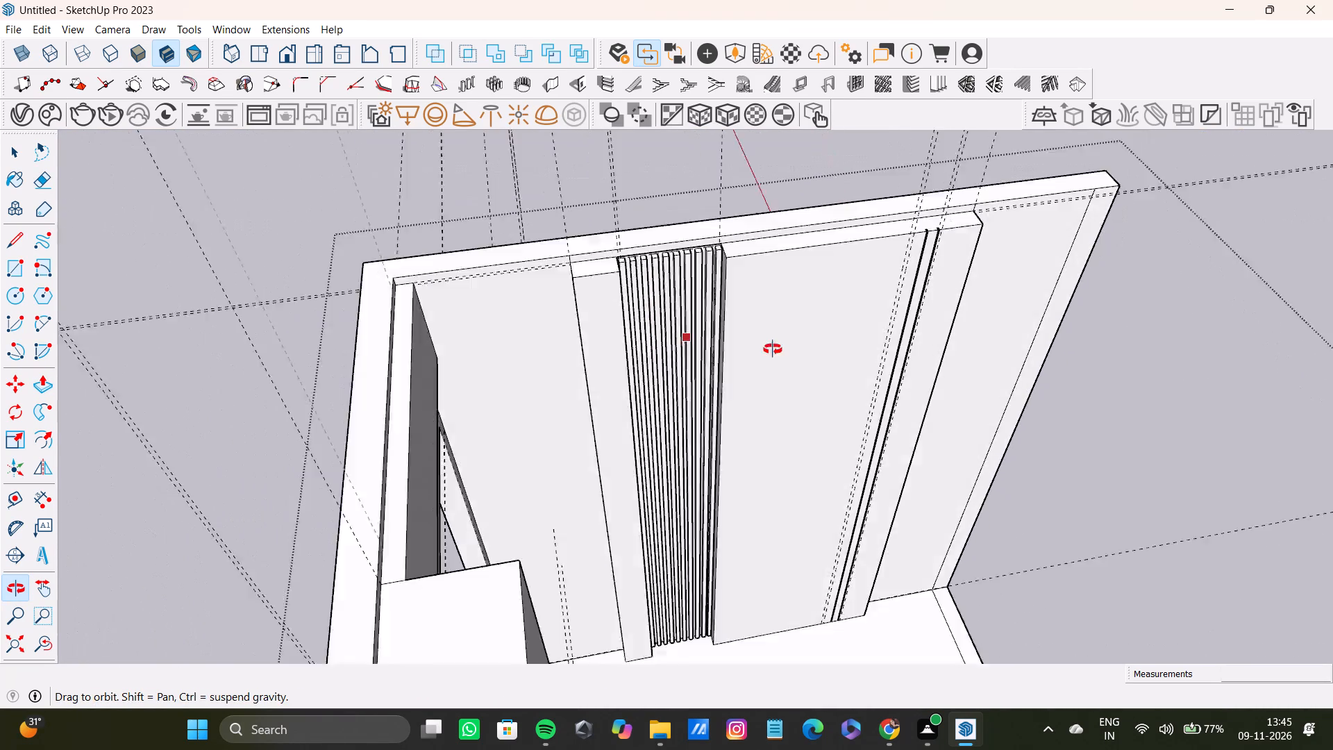
shift+middle_drag(773, 349, 574, 319)
scroll(626, 369, down, 5)
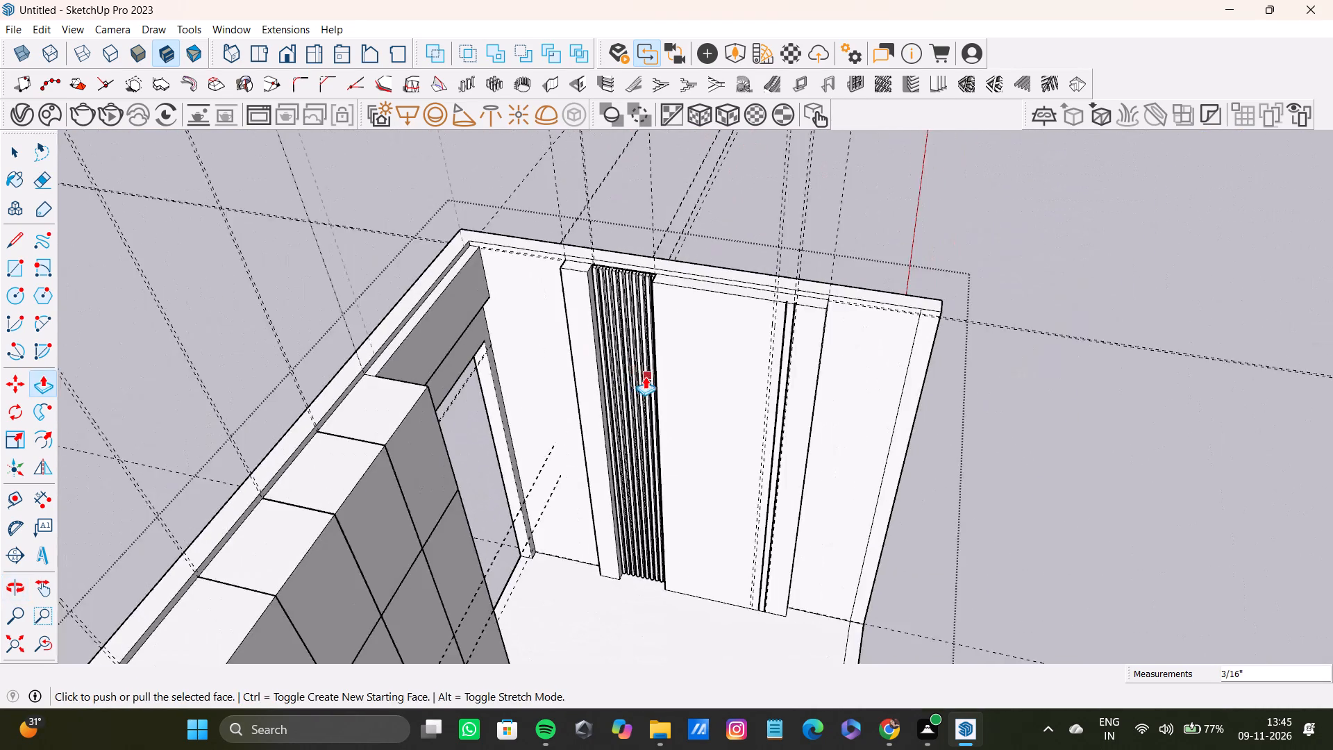
scroll(645, 376, down, 4)
shift+middle_drag(653, 397, 450, 256)
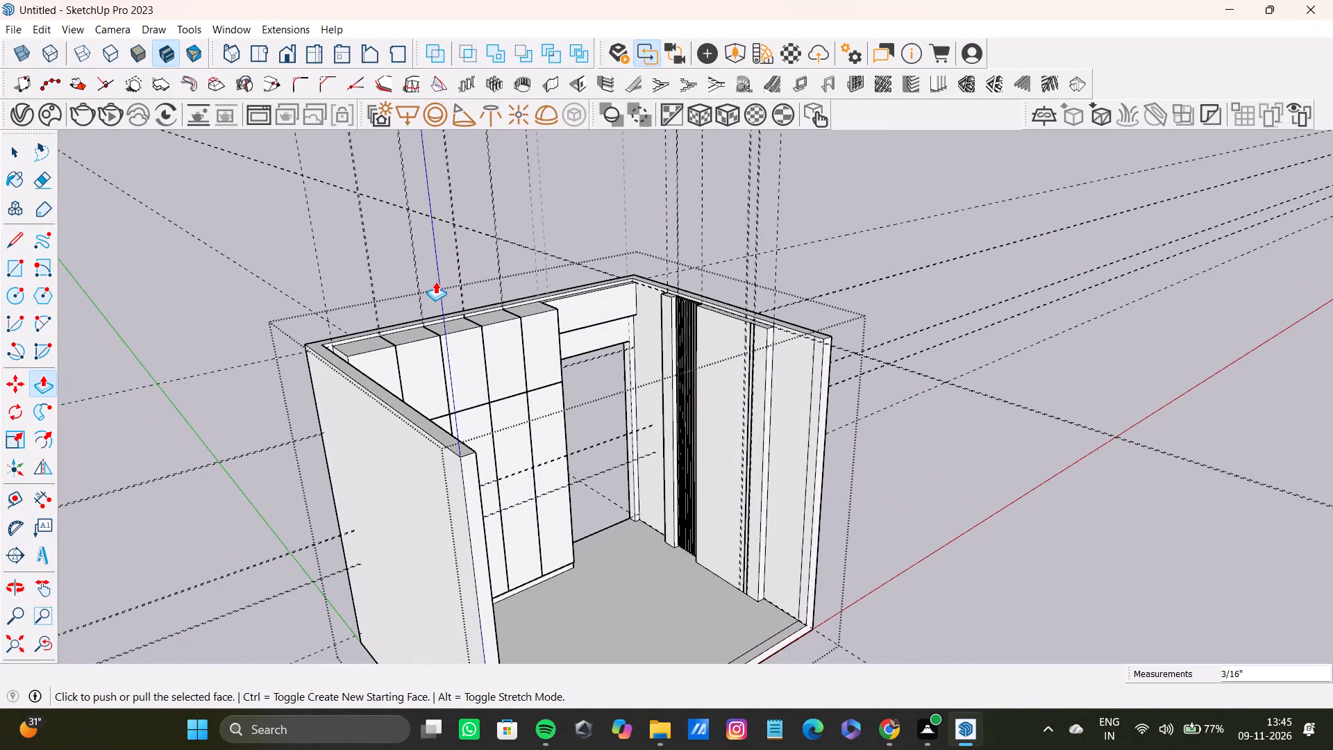
Place a horizontal guide 2' 2 5/8" above the bottom edge of the flat wall panel beside the strips.
scroll(744, 441, down, 4)
scroll(744, 460, up, 1)
scroll(742, 460, down, 3)
scroll(732, 476, up, 12)
shift+middle_drag(723, 510, 787, 360)
scroll(667, 443, up, 8)
shift+scroll(687, 453, down, 4)
shift+middle_drag(687, 453, 652, 531)
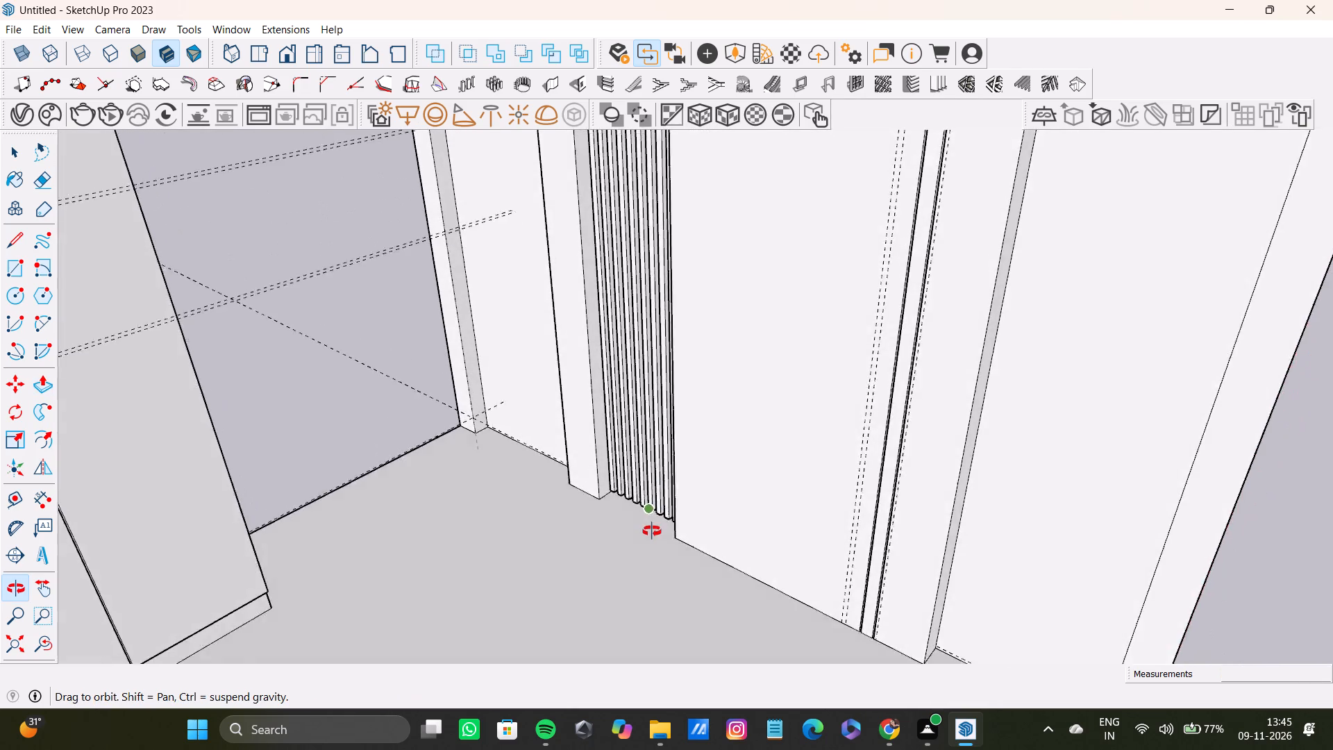
shift+middle_drag(652, 531, 640, 485)
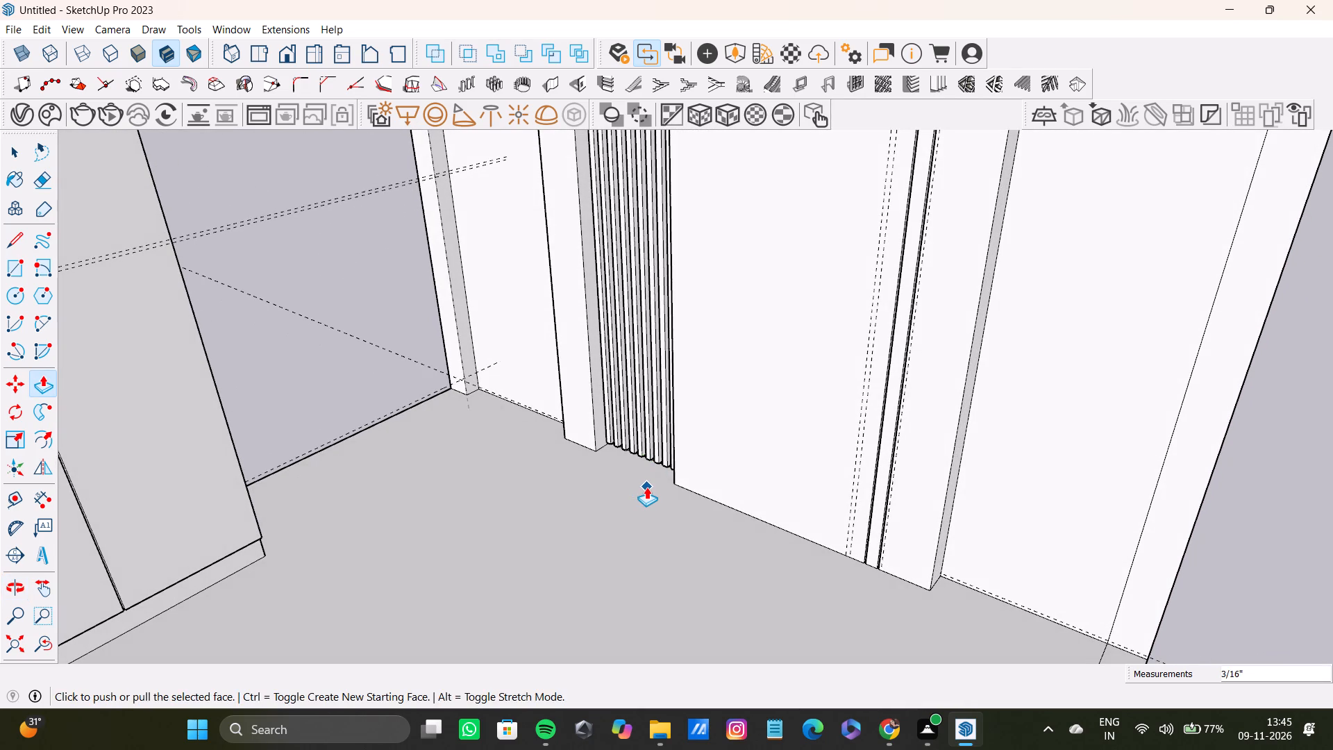
key(t)
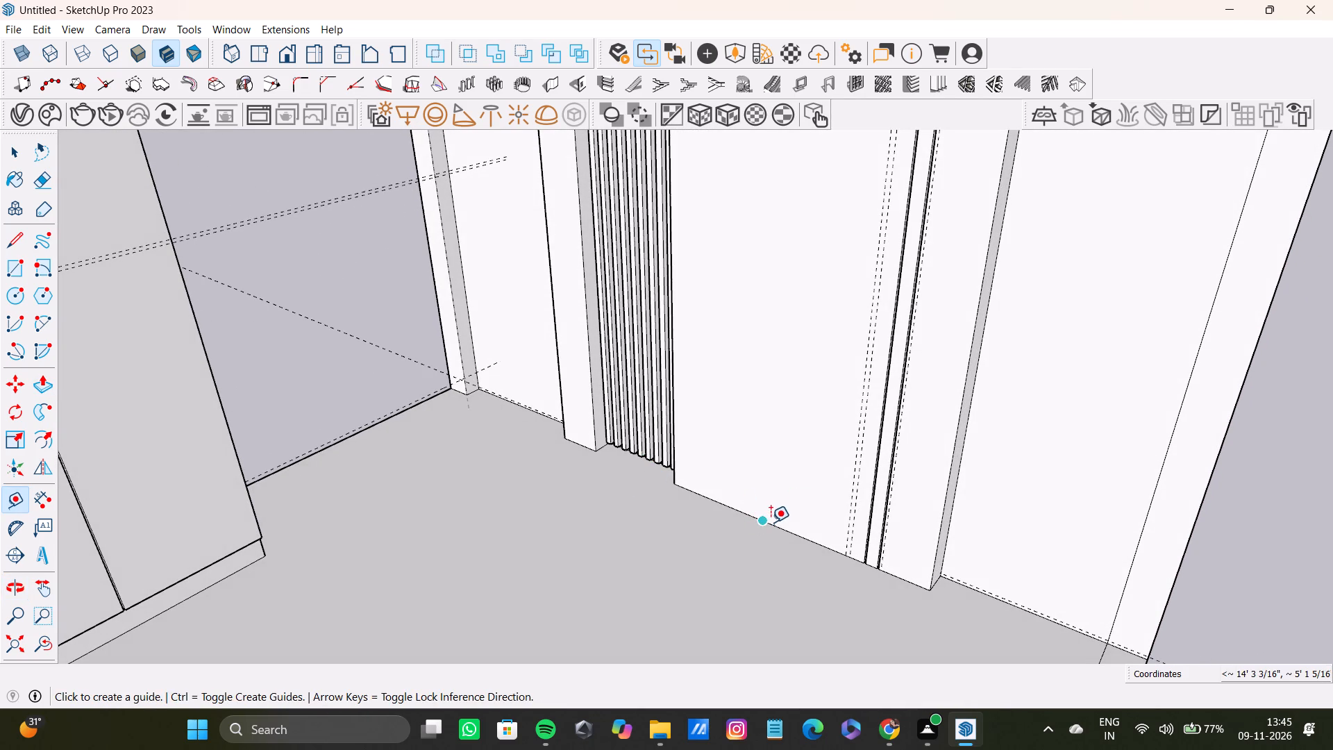
click(771, 522)
key(space)
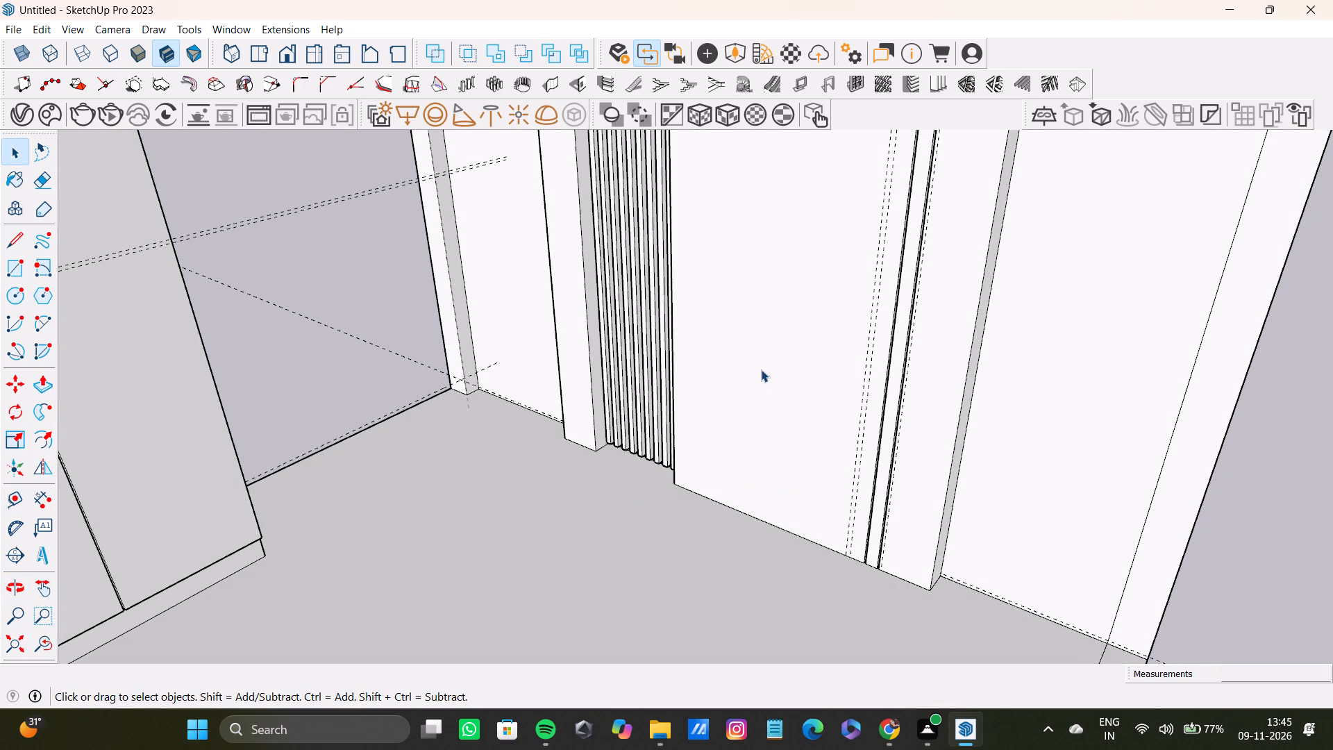
key(t)
drag(756, 516, 756, 503)
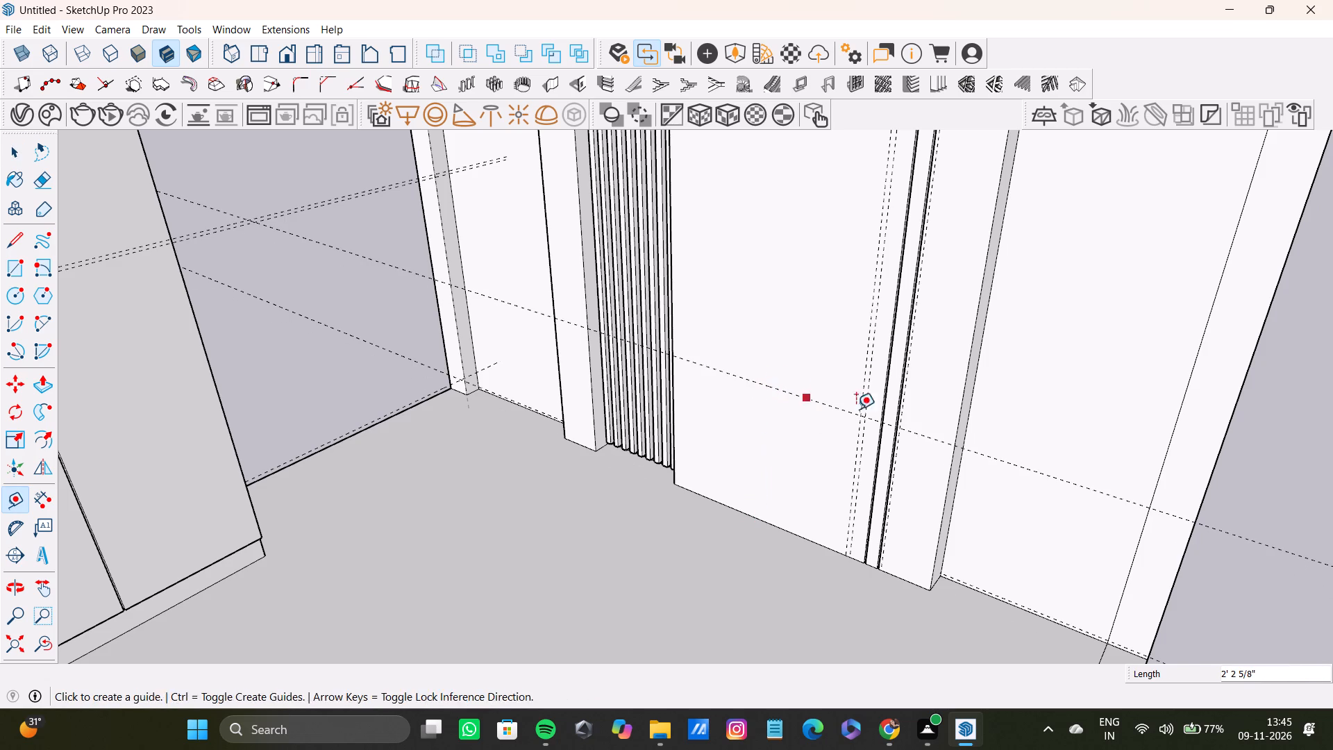
key(space)
Examine how the new guide crosses the wall panel, grooves and strips, and its height within the room.
scroll(887, 435, up, 20)
scroll(887, 435, up, 6)
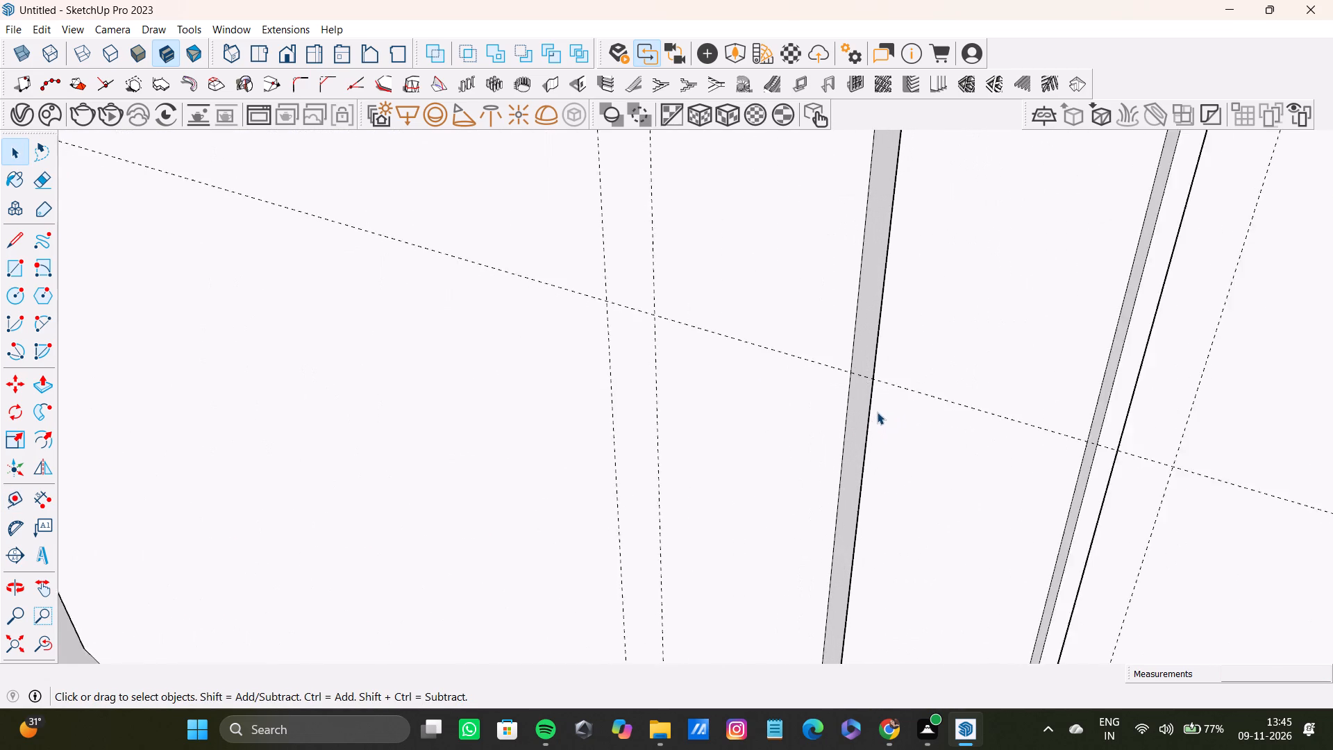
scroll(877, 412, up, 3)
scroll(841, 412, down, 17)
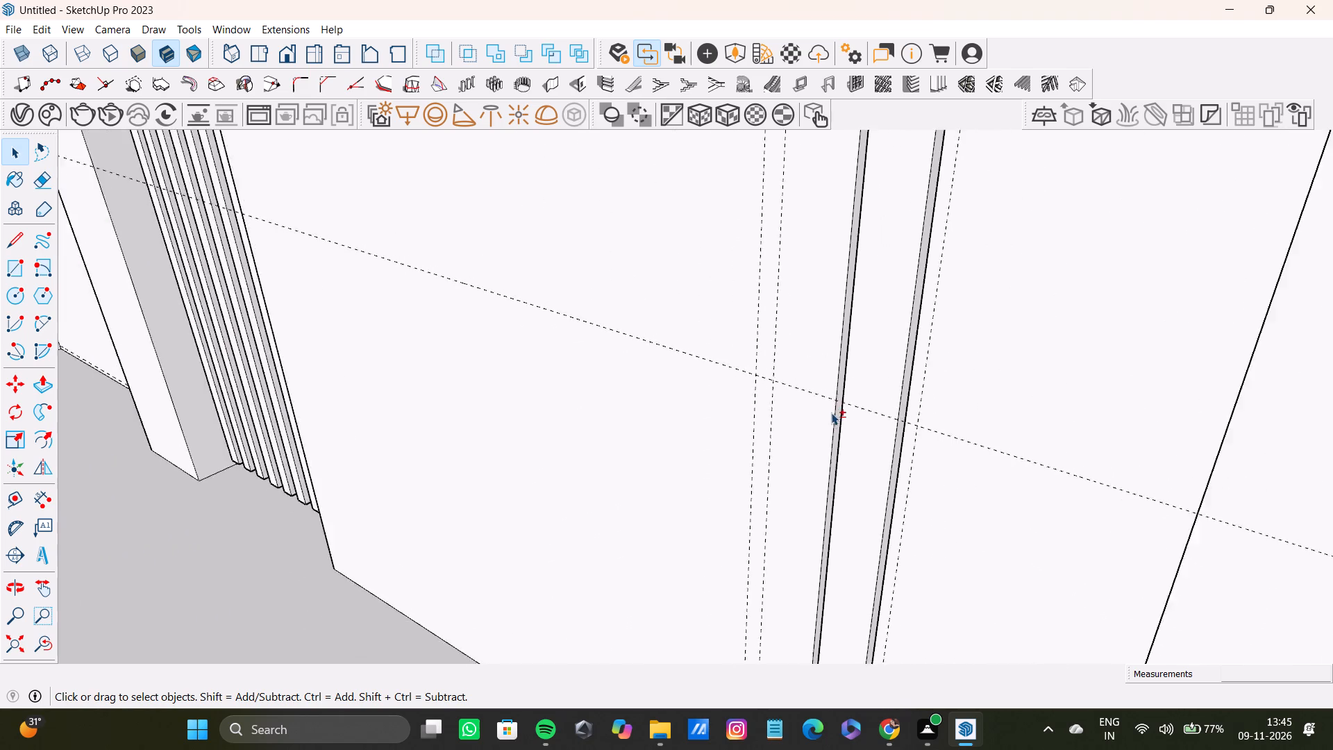
scroll(831, 412, down, 20)
scroll(831, 412, down, 5)
middle_drag(823, 409, 810, 374)
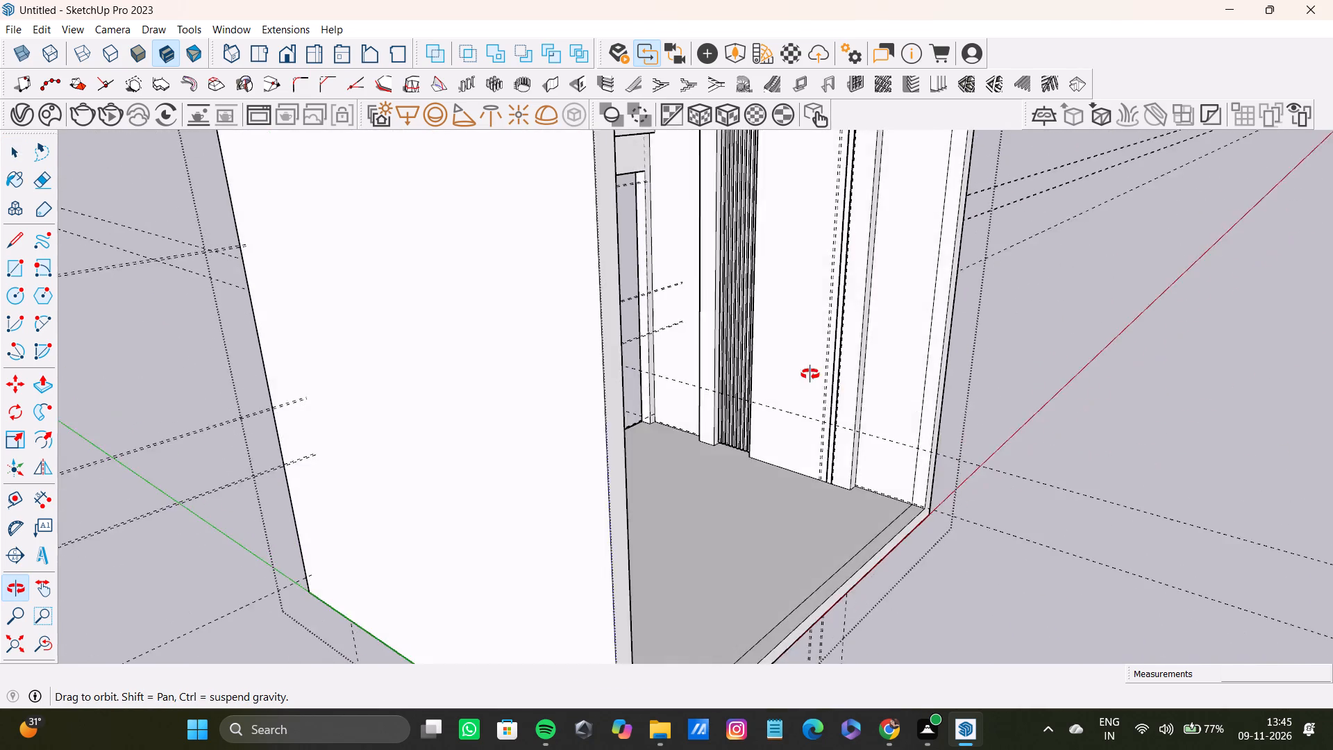
middle_drag(810, 374, 576, 238)
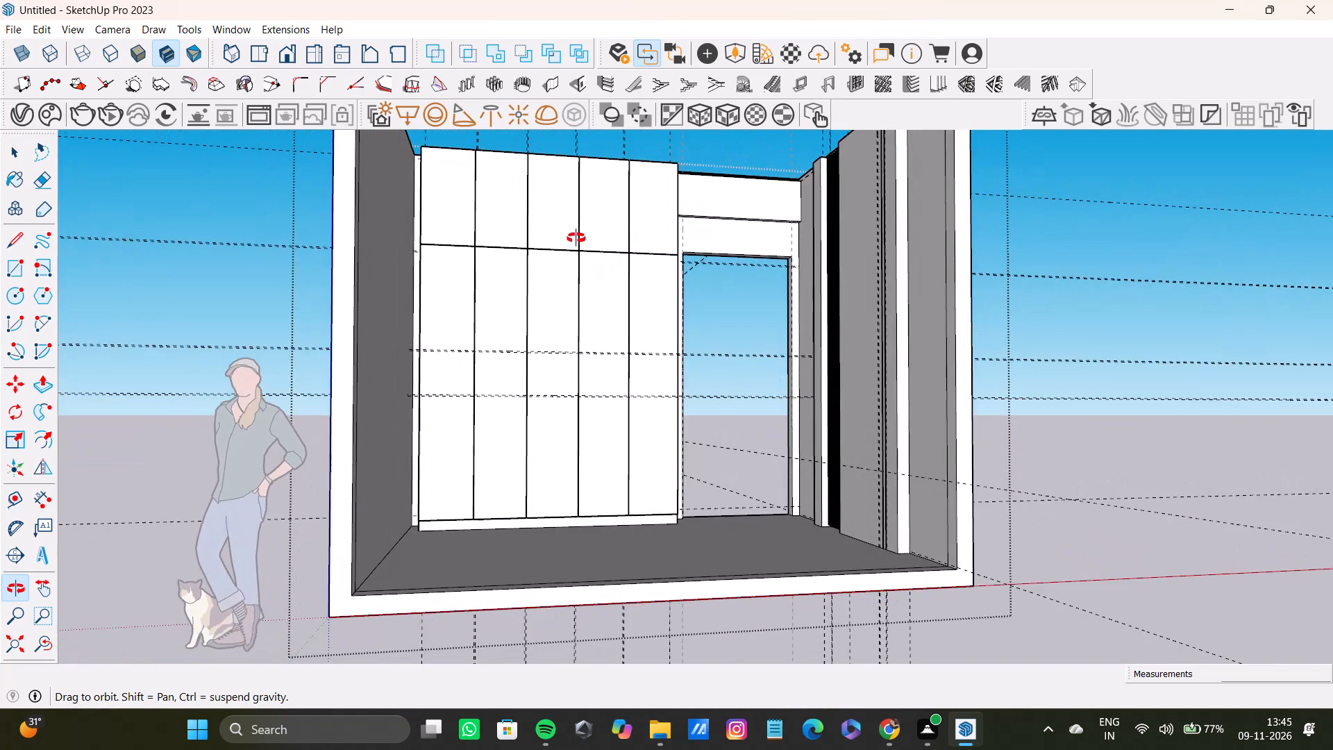
middle_drag(576, 238, 640, 237)
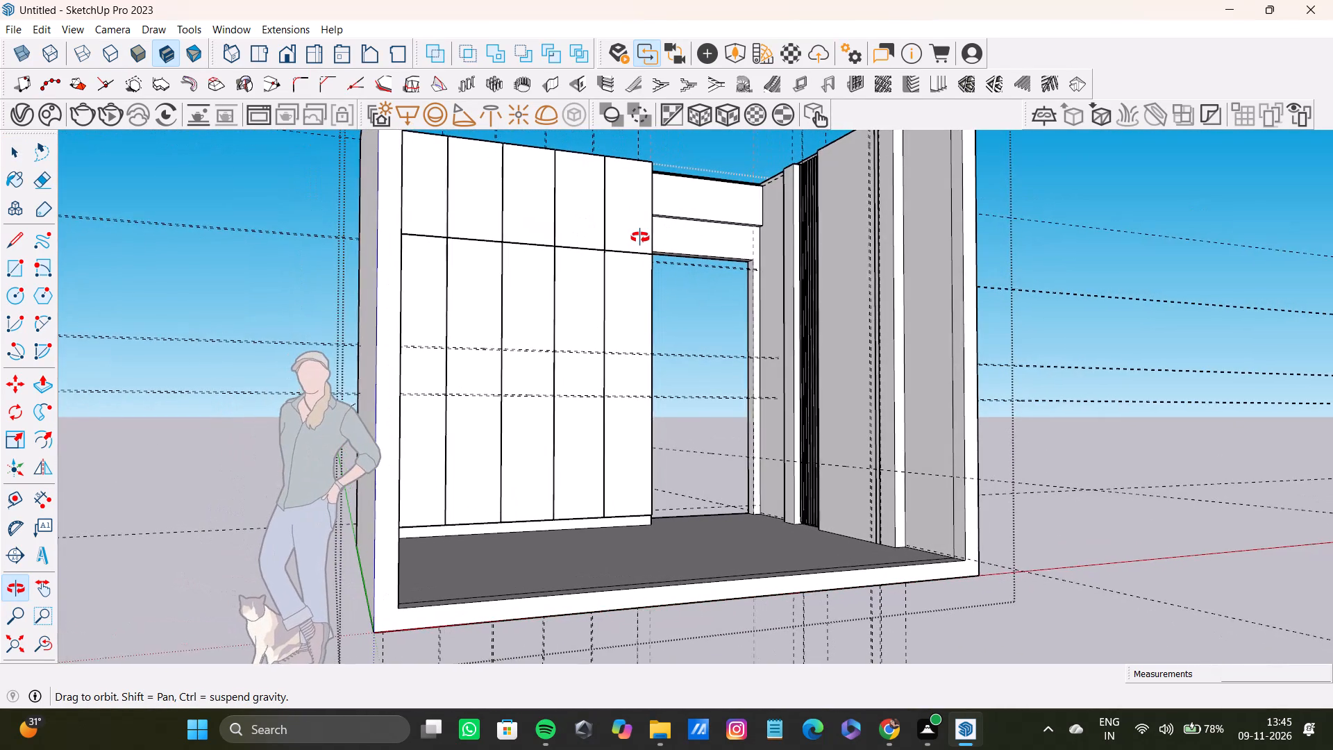
middle_drag(640, 237, 637, 309)
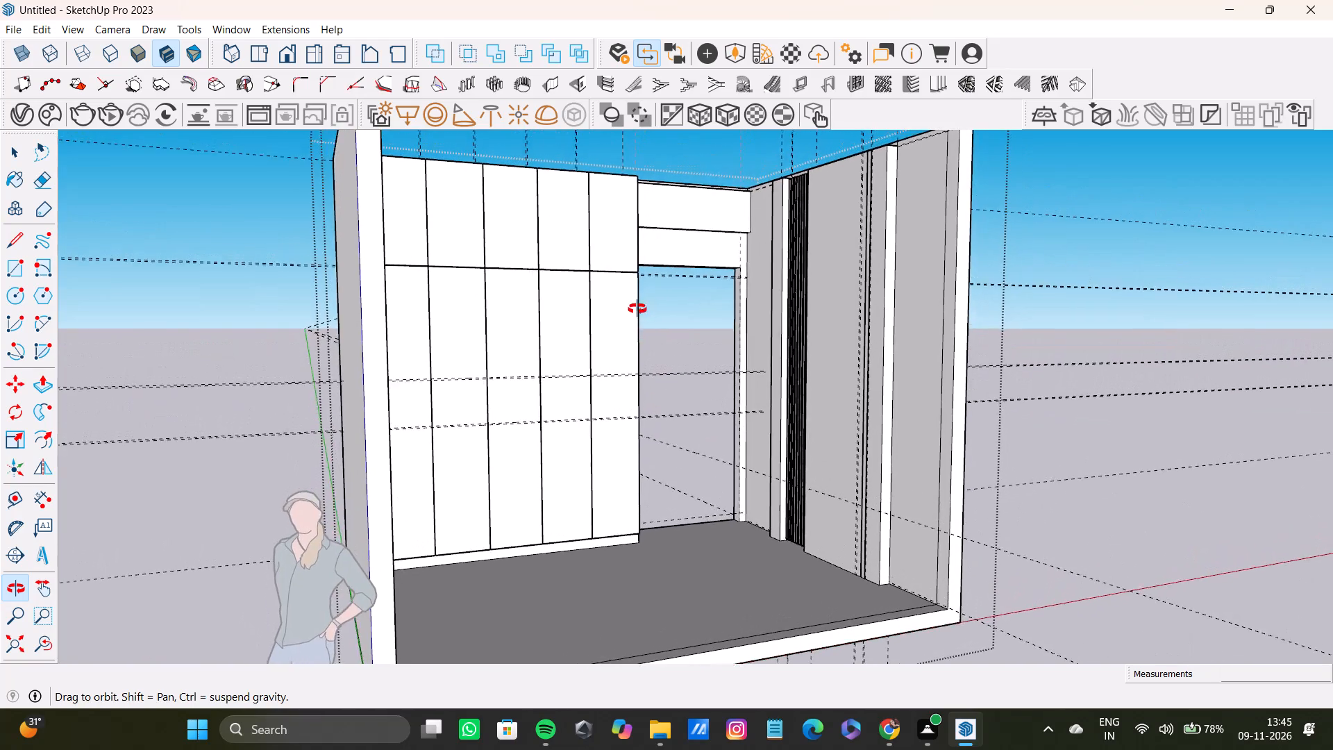
middle_drag(637, 309, 728, 314)
Draw a rectangle of 2' 2 5/8" by about 6' 6 5/16" from the guide at the pillar's outer edge to the panel's far bottom corner.
scroll(746, 397, up, 4)
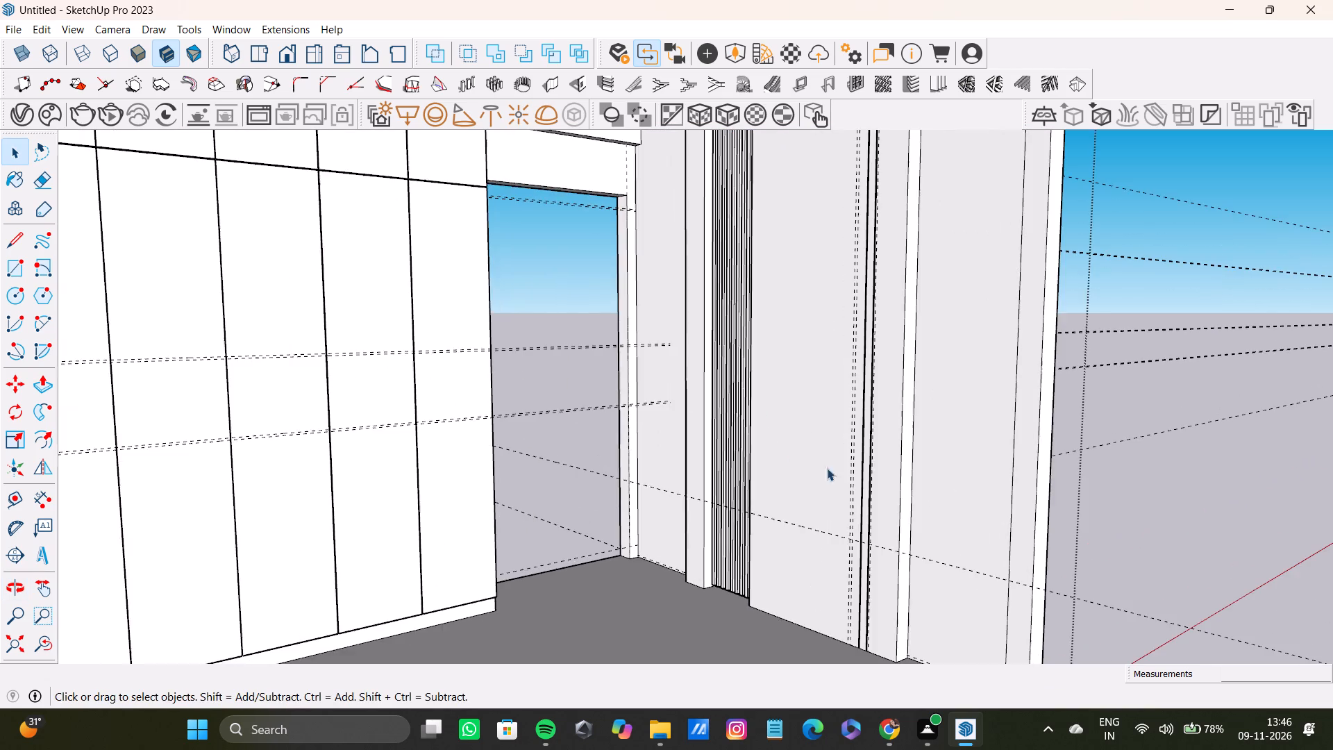
scroll(703, 509, down, 4)
shift+middle_click(705, 499)
key(r)
scroll(694, 516, up, 8)
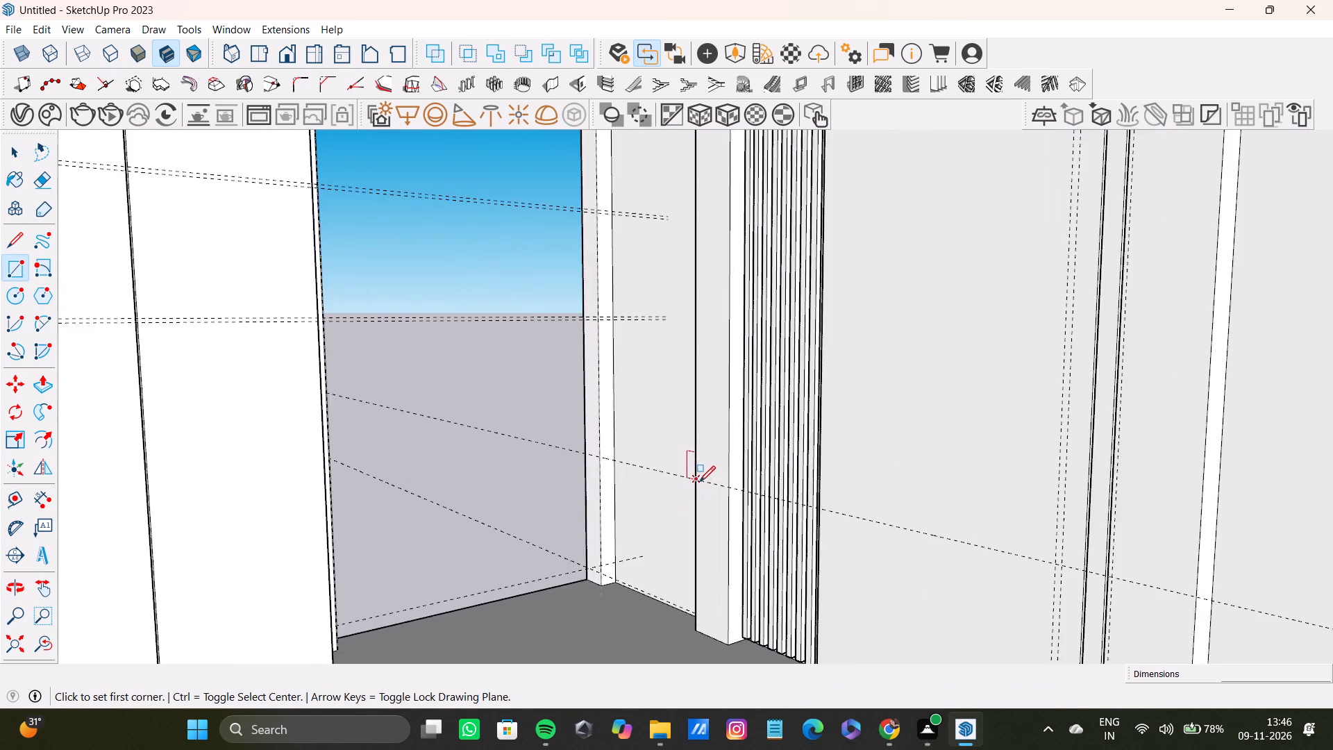
scroll(699, 482, up, 8)
click(694, 476)
scroll(975, 638, down, 7)
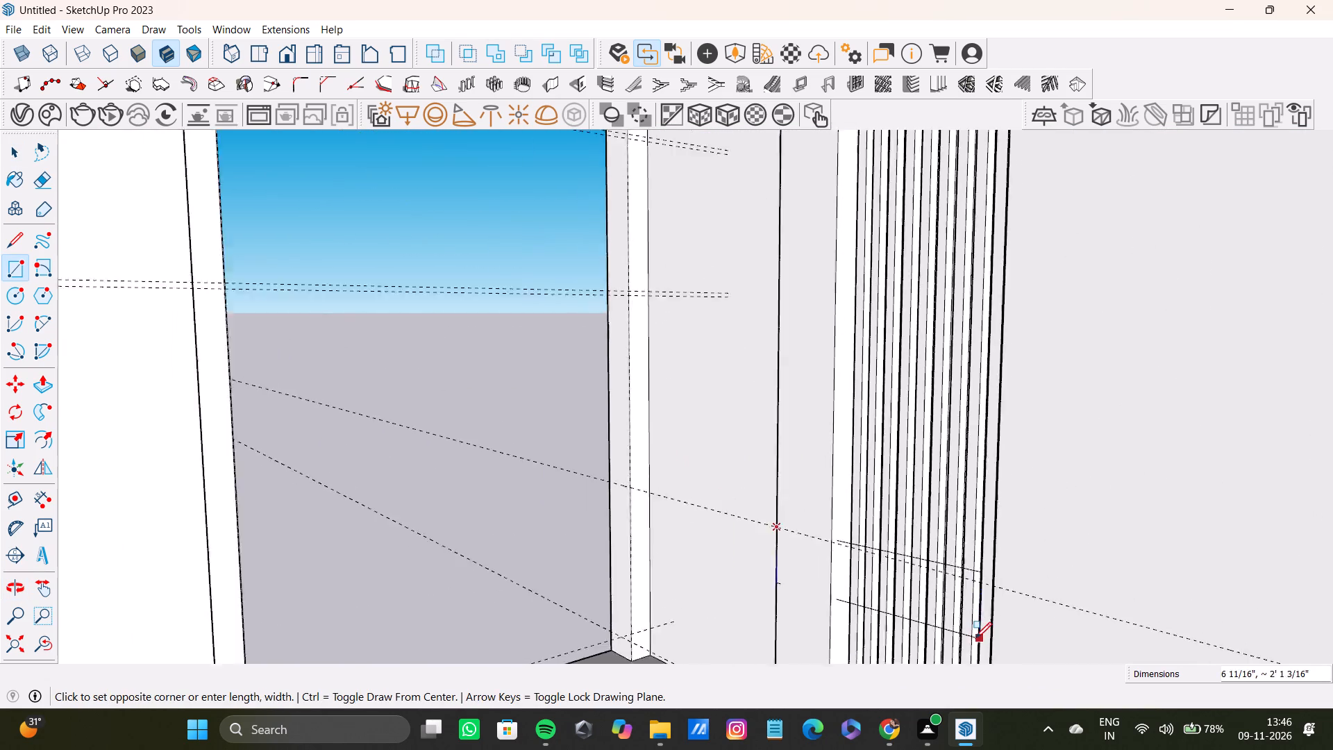
scroll(975, 638, down, 2)
shift+scroll(976, 638, up, 1)
shift+middle_drag(976, 637, 737, 342)
shift+scroll(764, 381, down, 5)
click(980, 519)
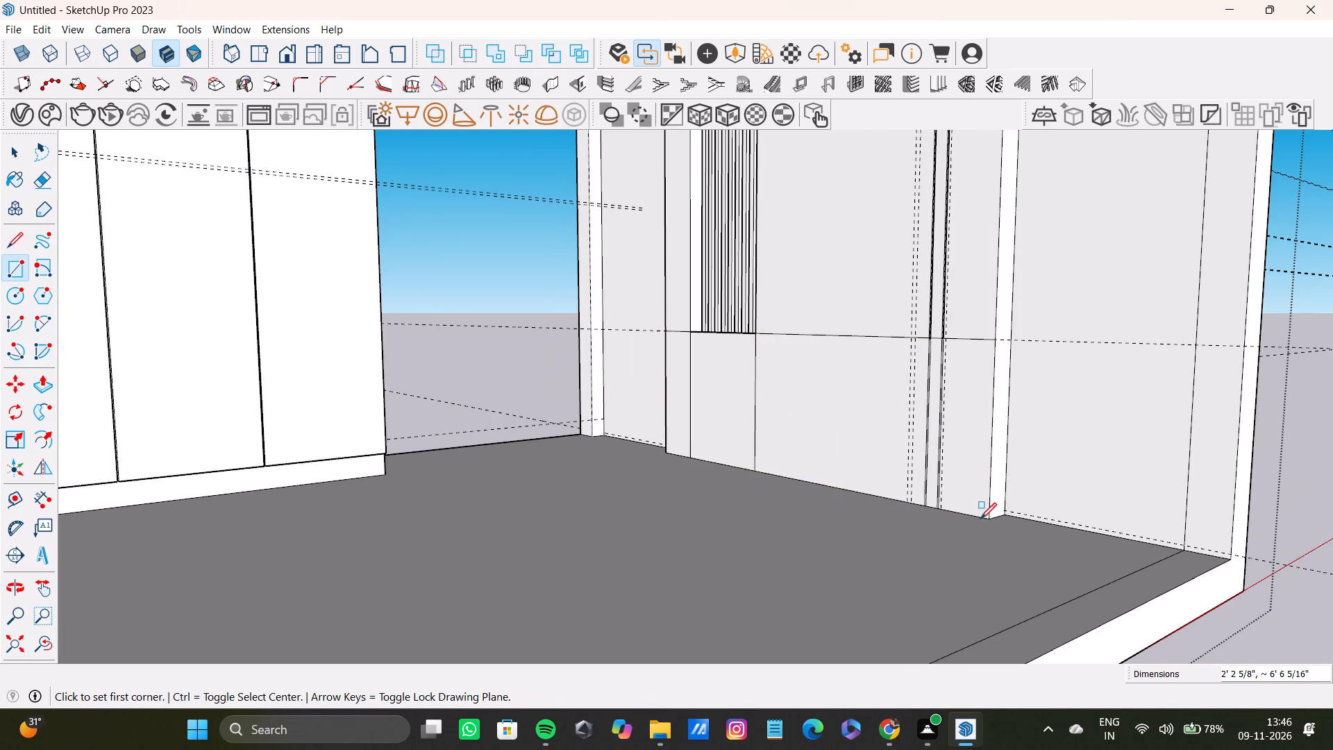
Pull the narrow face below the guide at the wall's far end, beyond the strips, out 9 9/16".
key(space)
click(808, 388)
click(705, 372)
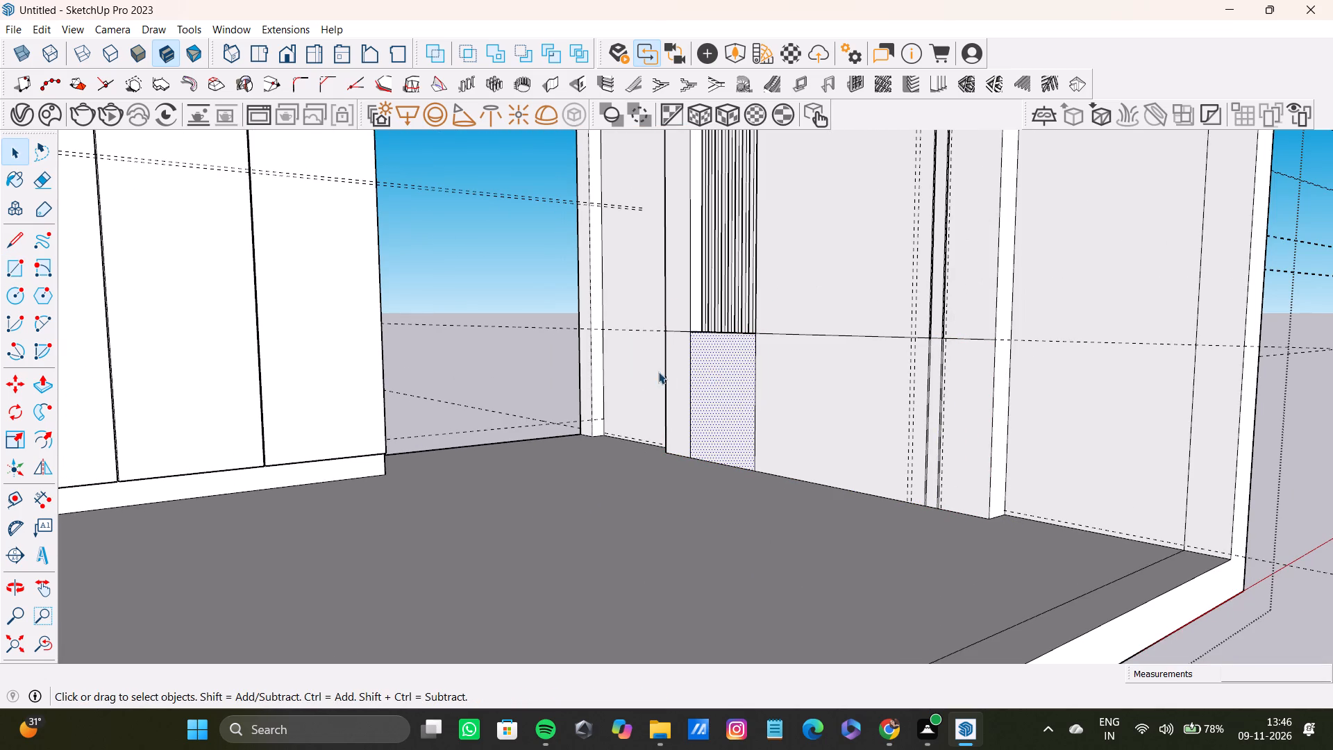
click(657, 372)
click(676, 376)
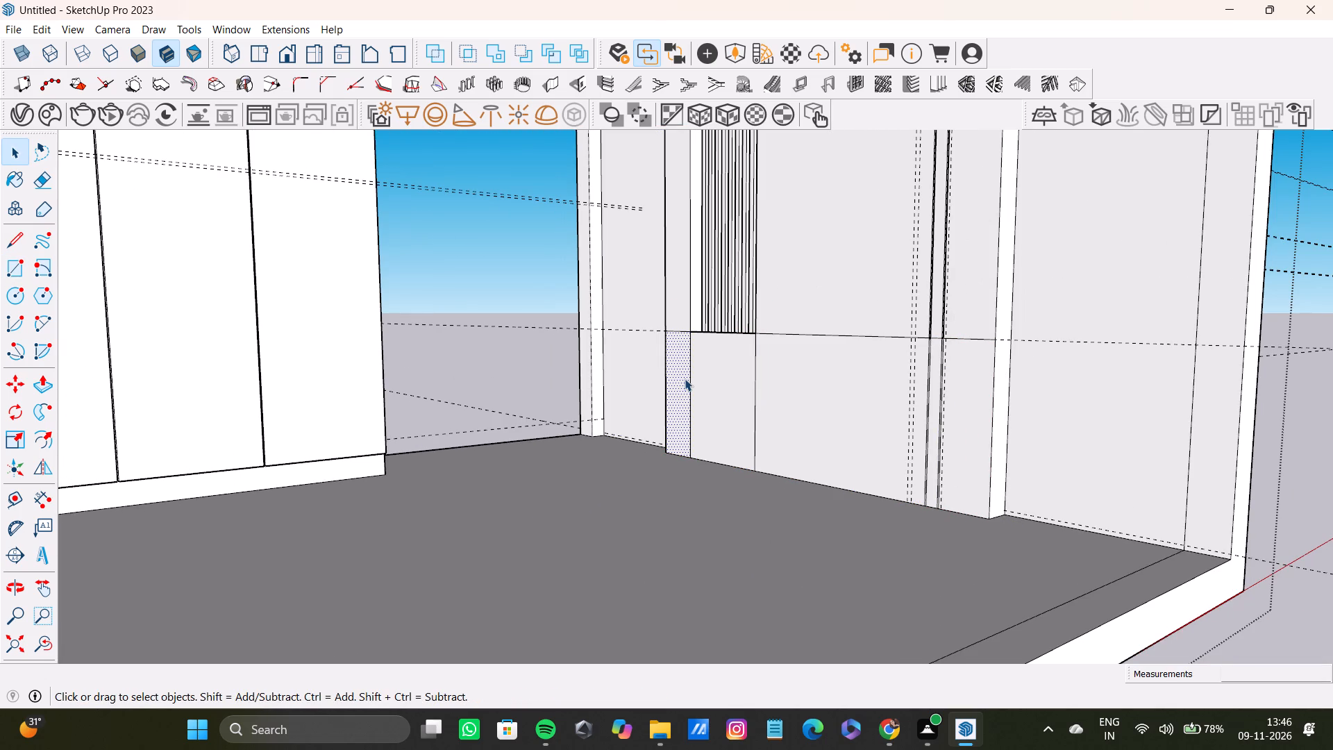
key(p)
drag(682, 381, 628, 398)
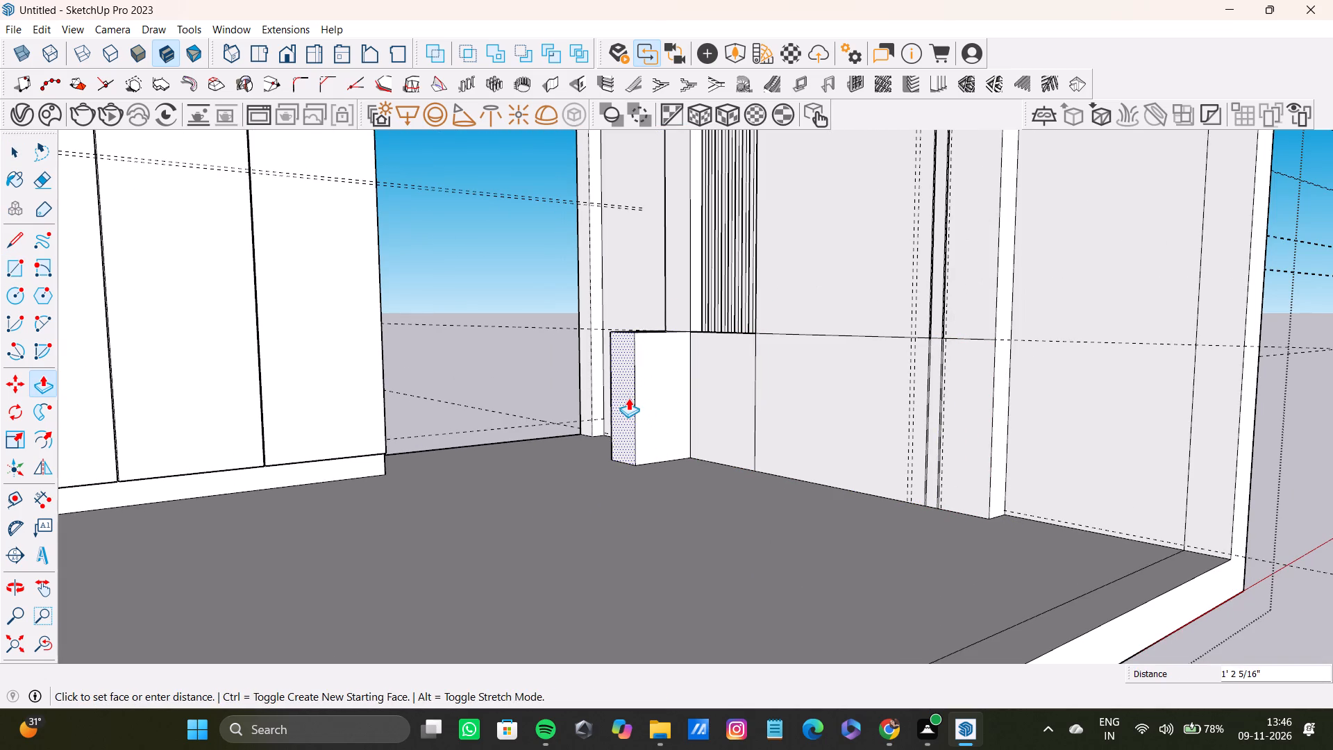
drag(628, 398, 651, 399)
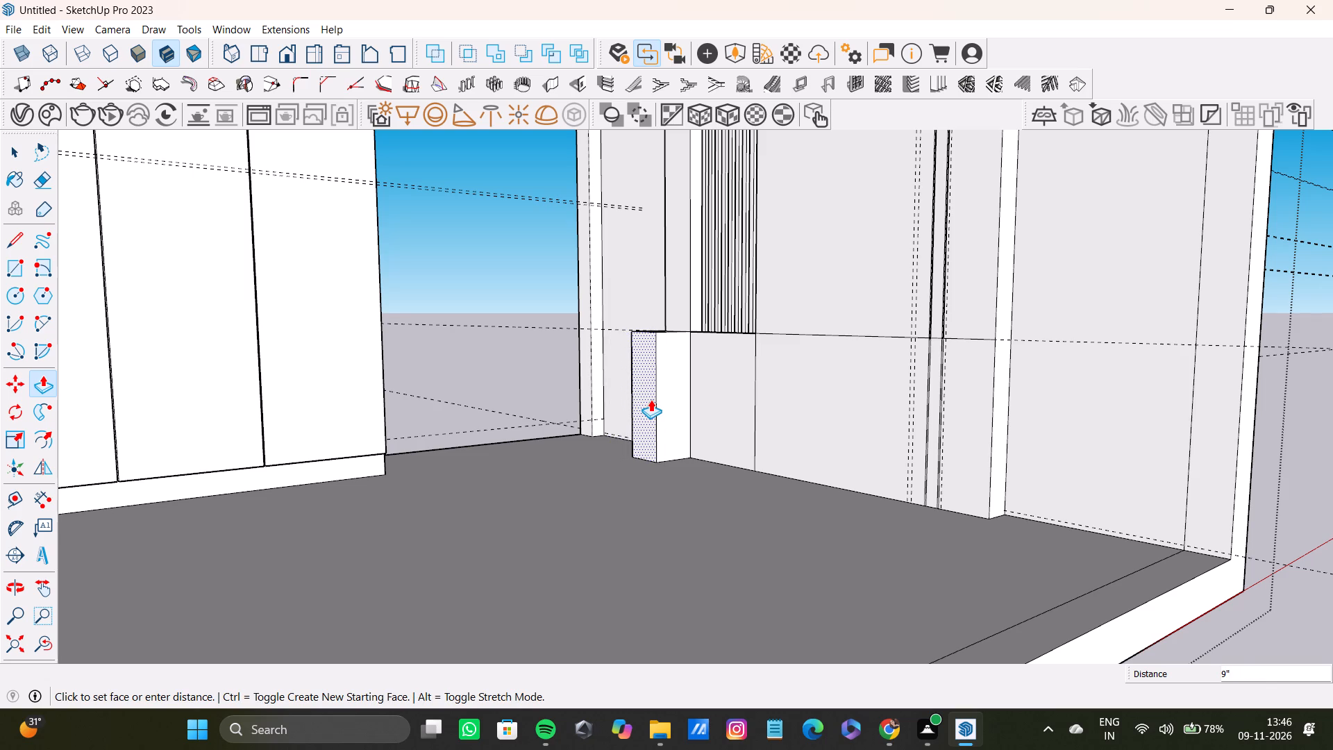
drag(651, 399, 648, 400)
scroll(654, 385, down, 1)
middle_drag(654, 385, 649, 621)
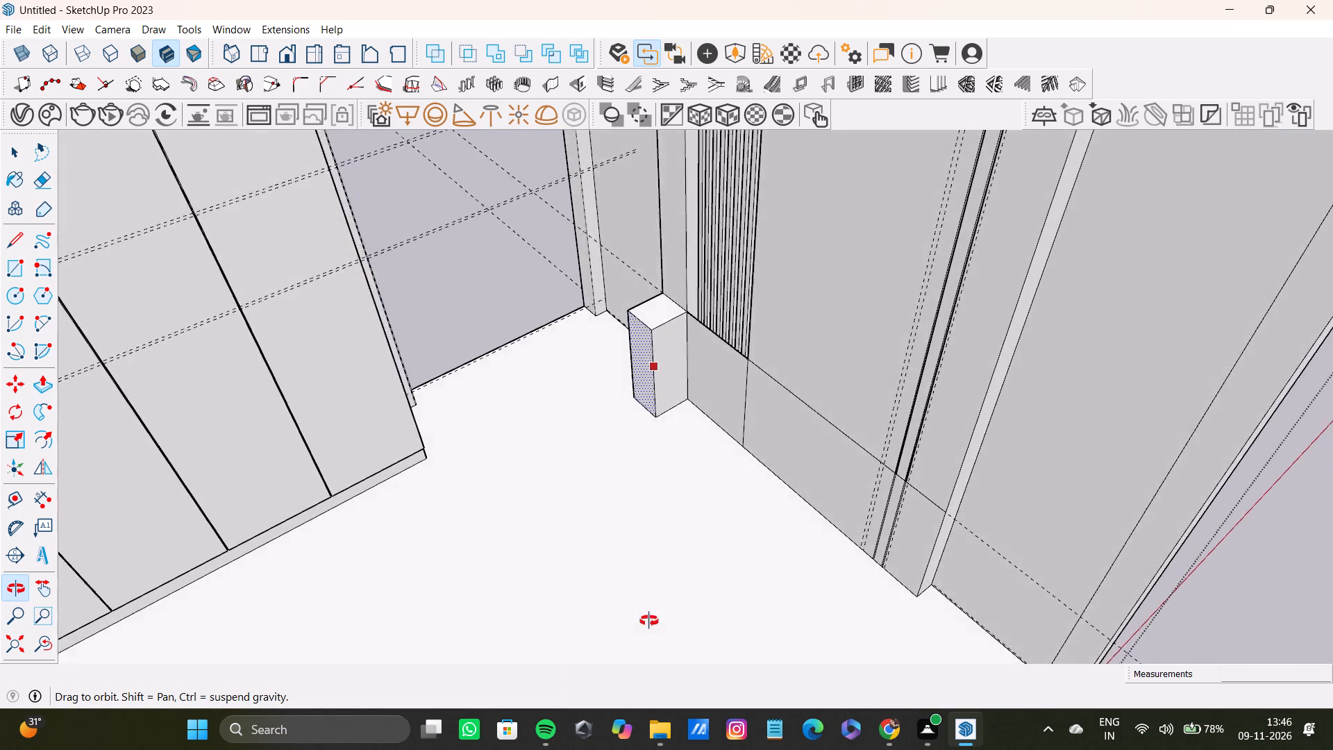
middle_drag(649, 621, 608, 624)
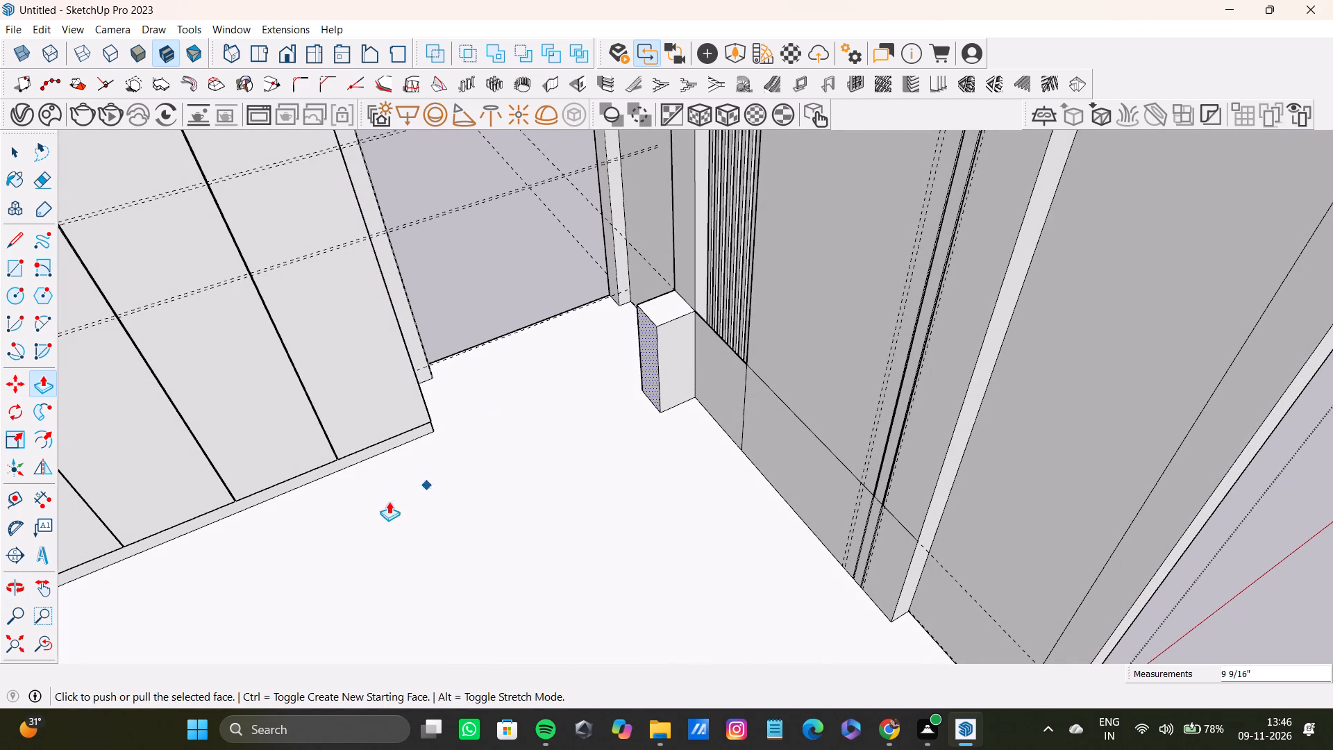
Pull the lower faces under the strips, across the flat panel and between the two grooves out 9 9/16", flush with the far block.
key(space)
click(714, 373)
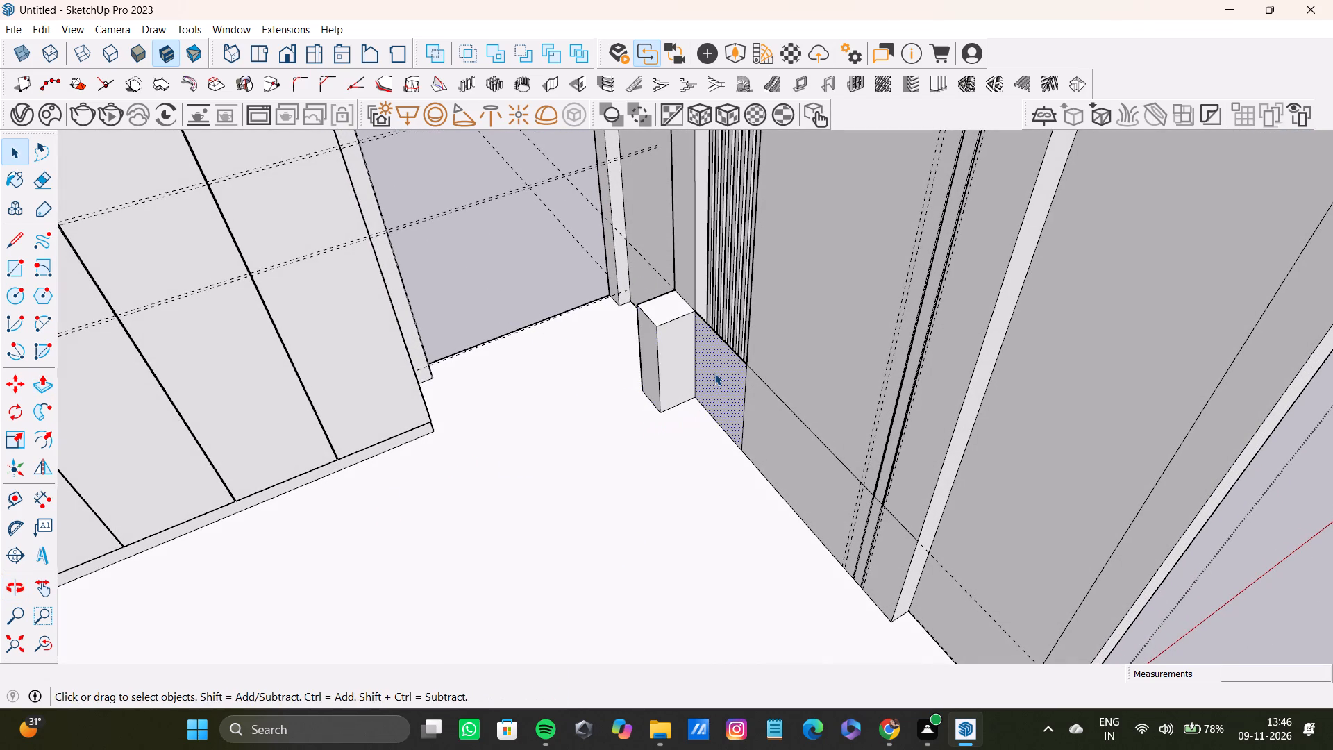
key(p)
drag(714, 373, 652, 329)
key(space)
click(769, 431)
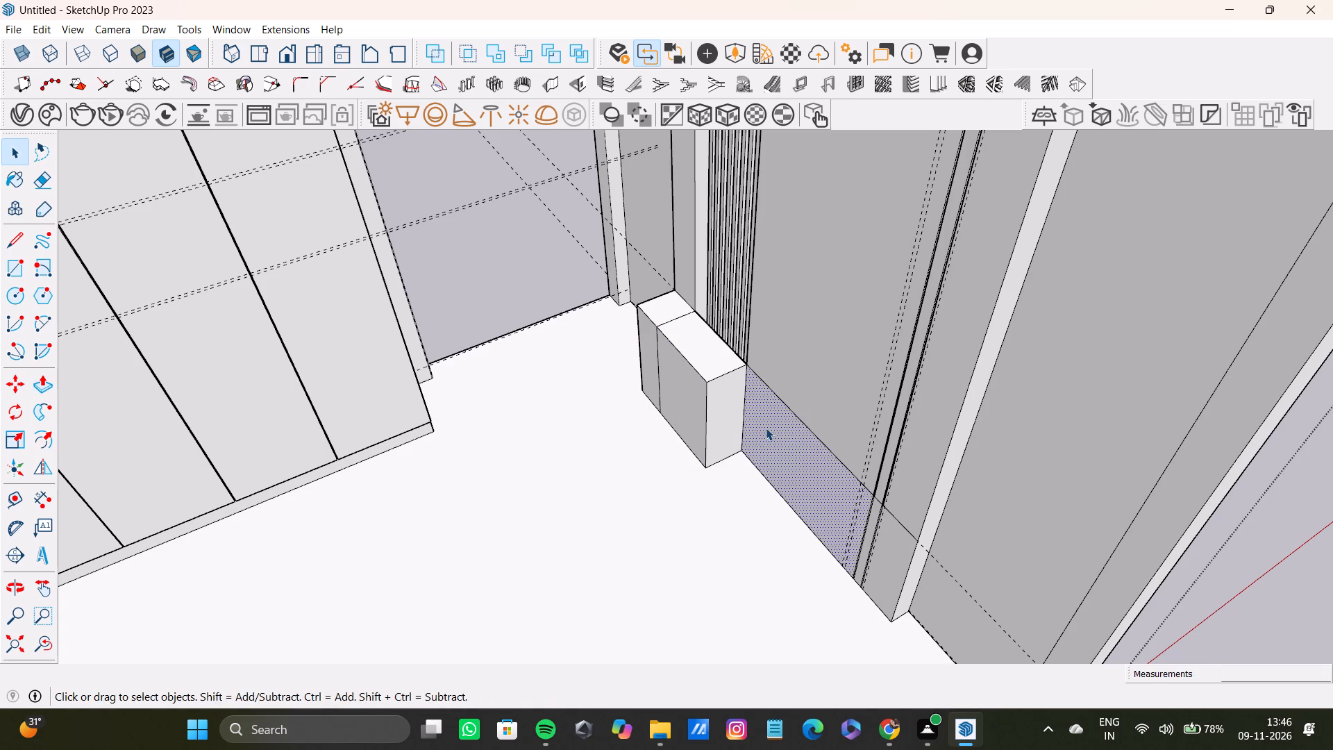
key(p)
drag(764, 412, 698, 381)
key(space)
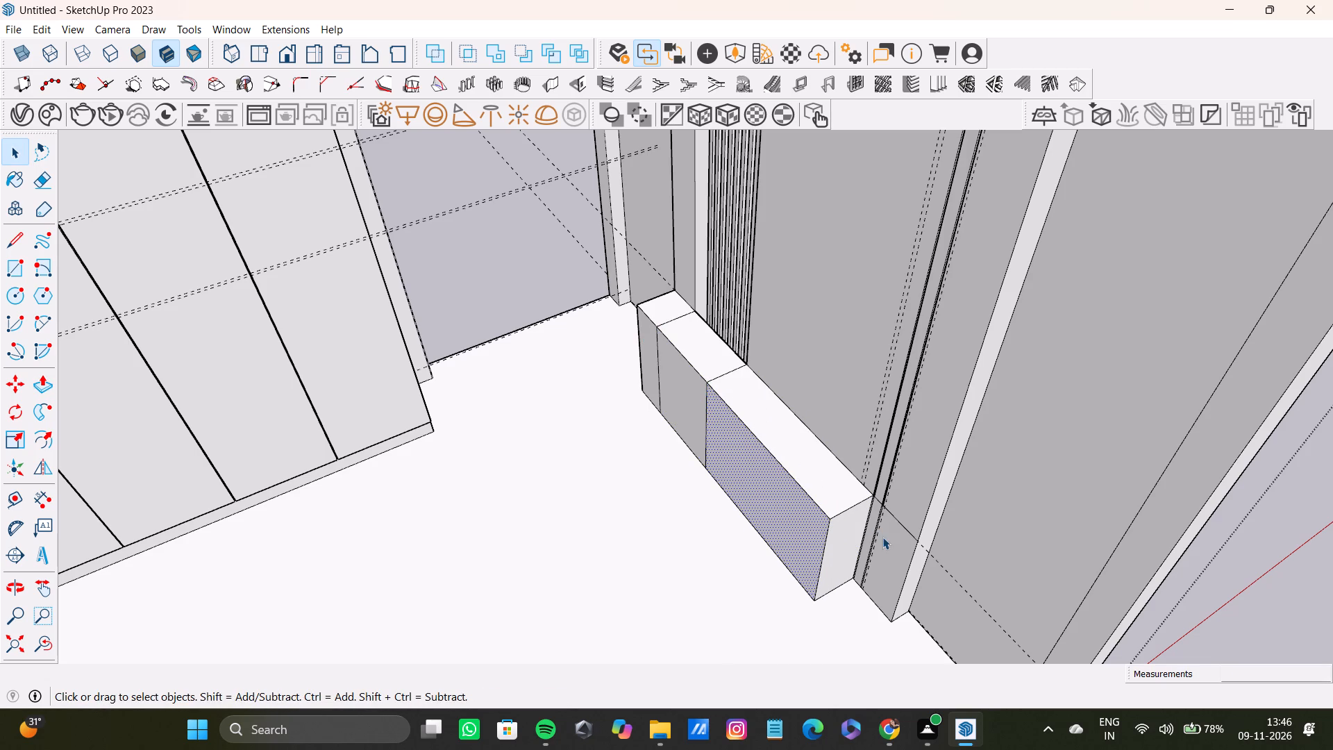
scroll(853, 490, up, 16)
click(885, 503)
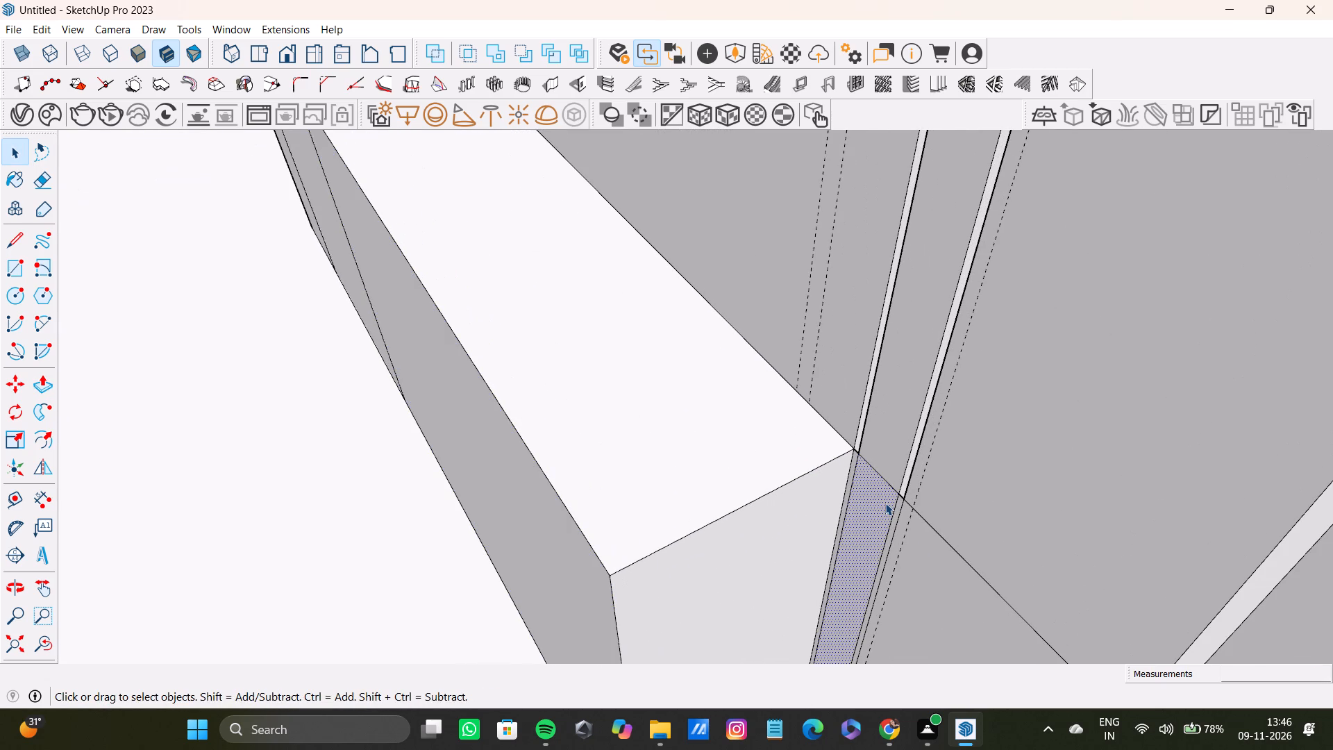
key(p)
drag(871, 490, 579, 556)
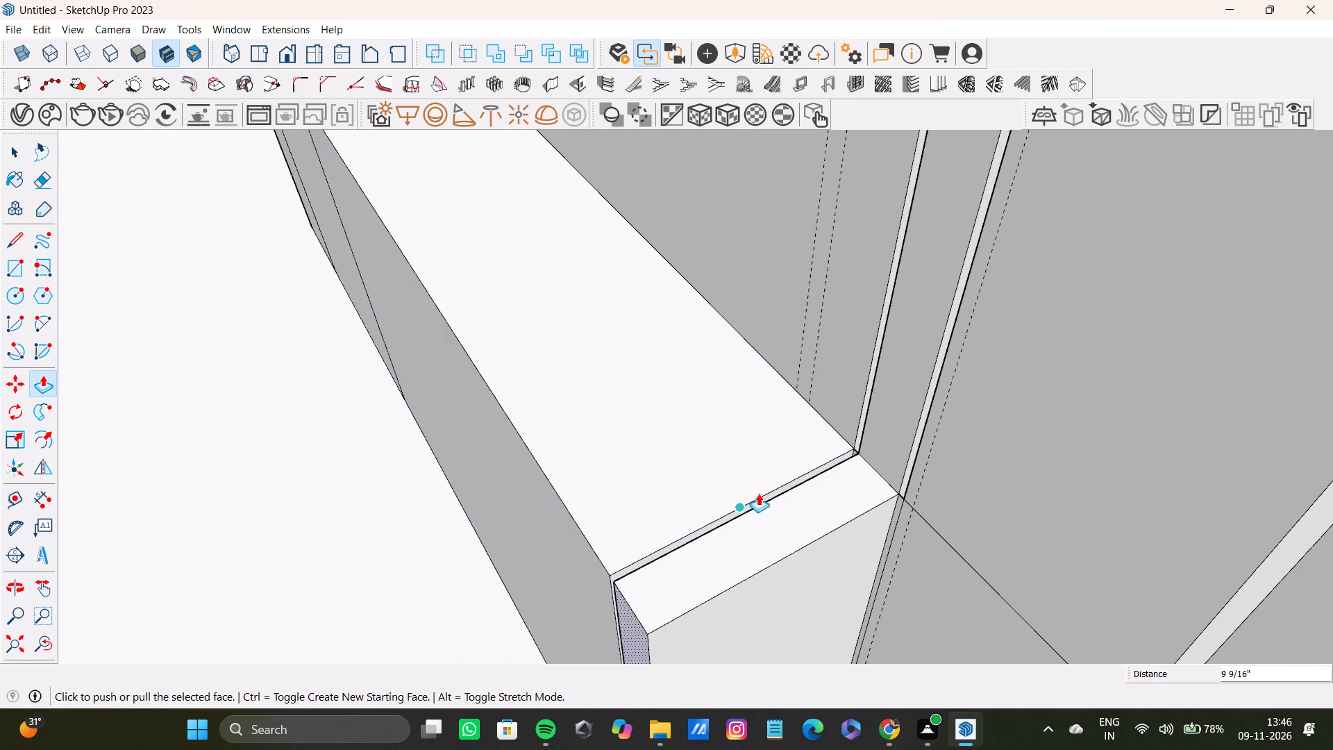
Pull the thin face of the groove nearest the flat panel out in stages until it is flush with the unit's front.
scroll(794, 479, up, 10)
middle_drag(881, 440, 953, 449)
scroll(766, 419, up, 8)
key(space)
click(940, 404)
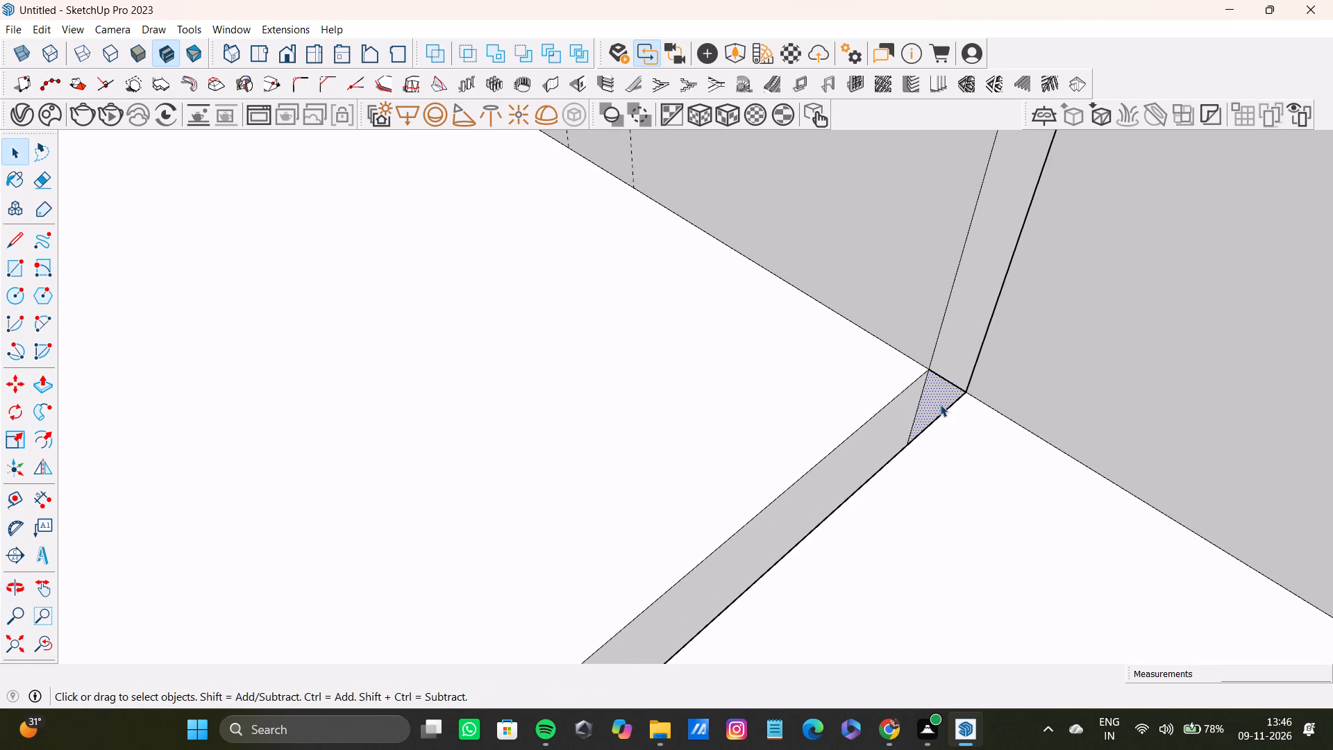
key(p)
drag(939, 391, 375, 570)
scroll(394, 547, down, 5)
shift+middle_drag(401, 544, 501, 227)
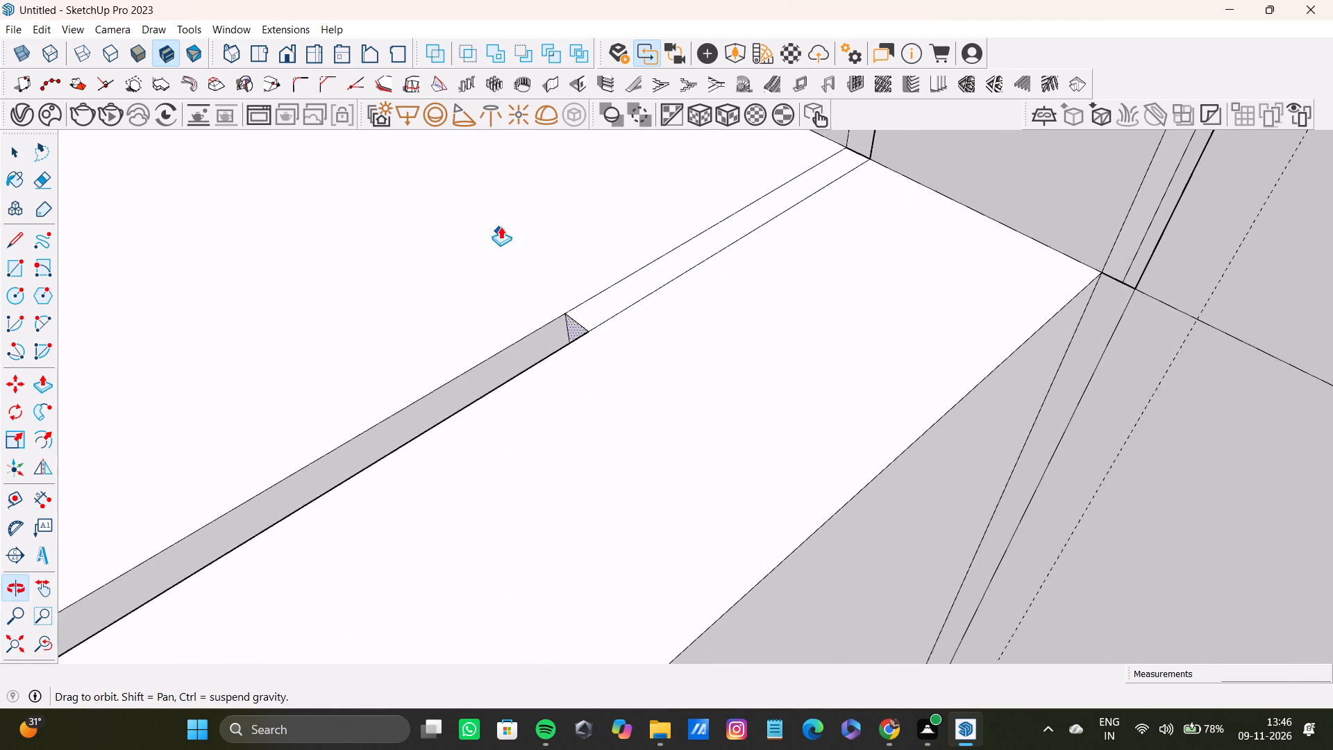
scroll(503, 320, up, 4)
drag(595, 317, 111, 374)
scroll(246, 386, down, 4)
shift+middle_drag(230, 407, 589, 288)
scroll(590, 369, up, 5)
drag(667, 367, 61, 442)
scroll(193, 424, down, 5)
shift+middle_drag(196, 448, 712, 242)
scroll(693, 333, up, 4)
drag(864, 370, 58, 398)
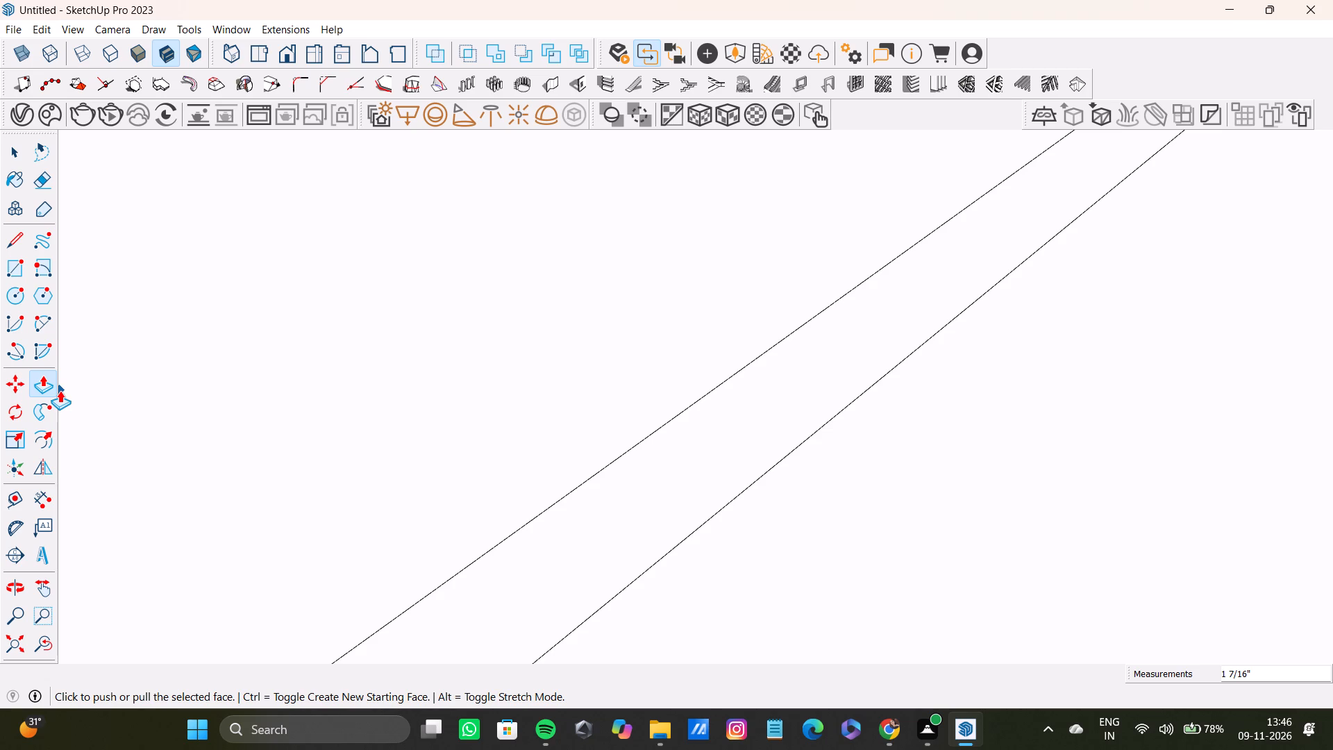
scroll(60, 388, down, 9)
shift+middle_drag(60, 388, 610, 285)
scroll(602, 353, down, 6)
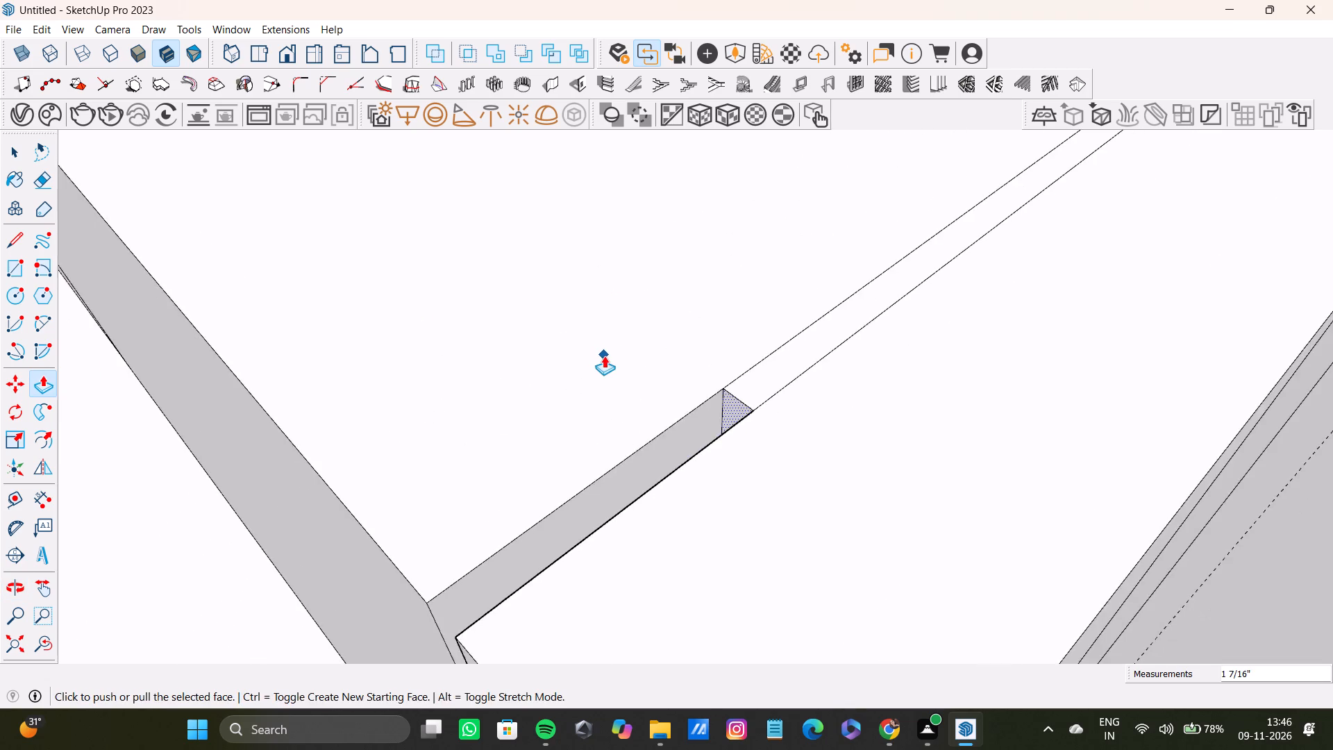
scroll(604, 356, down, 2)
shift+middle_drag(603, 361, 703, 262)
scroll(718, 294, up, 1)
middle_drag(718, 294, 822, 311)
scroll(769, 291, up, 3)
drag(757, 261, 401, 475)
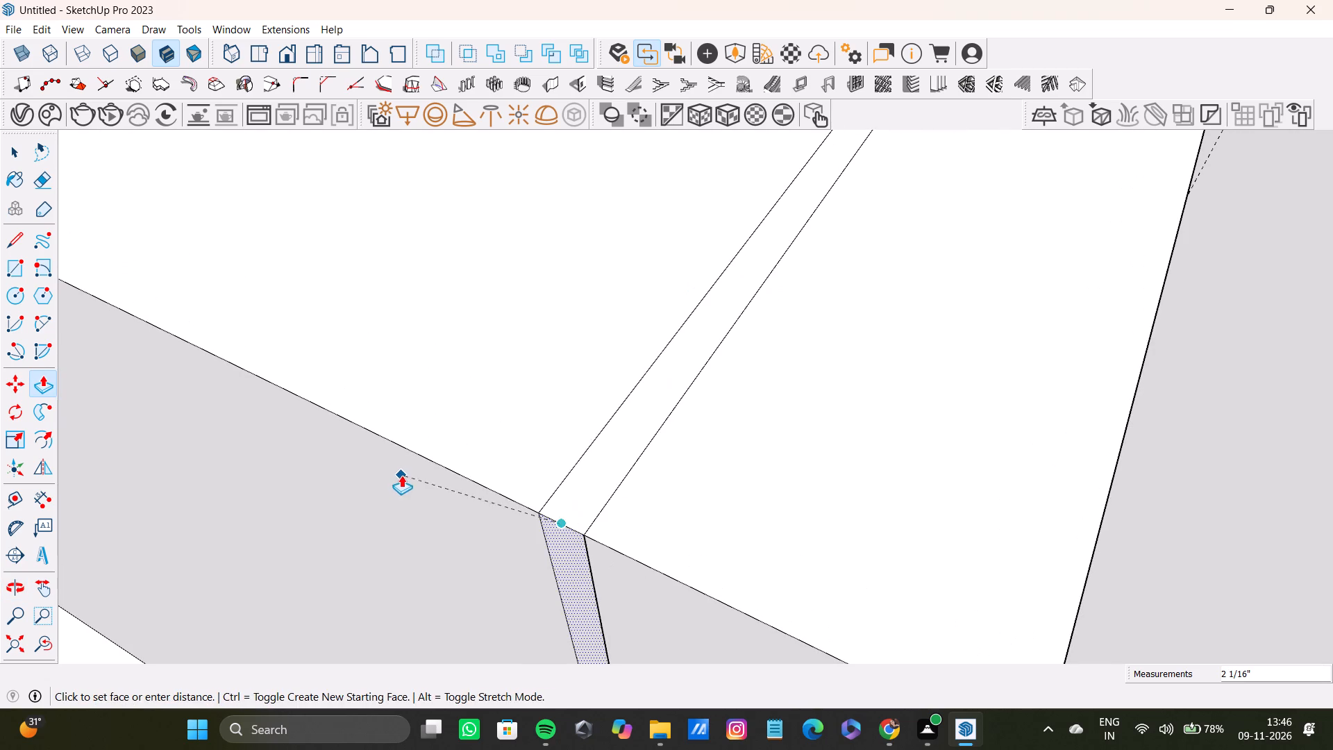
drag(401, 475, 401, 472)
scroll(413, 460, down, 19)
middle_drag(446, 467, 452, 363)
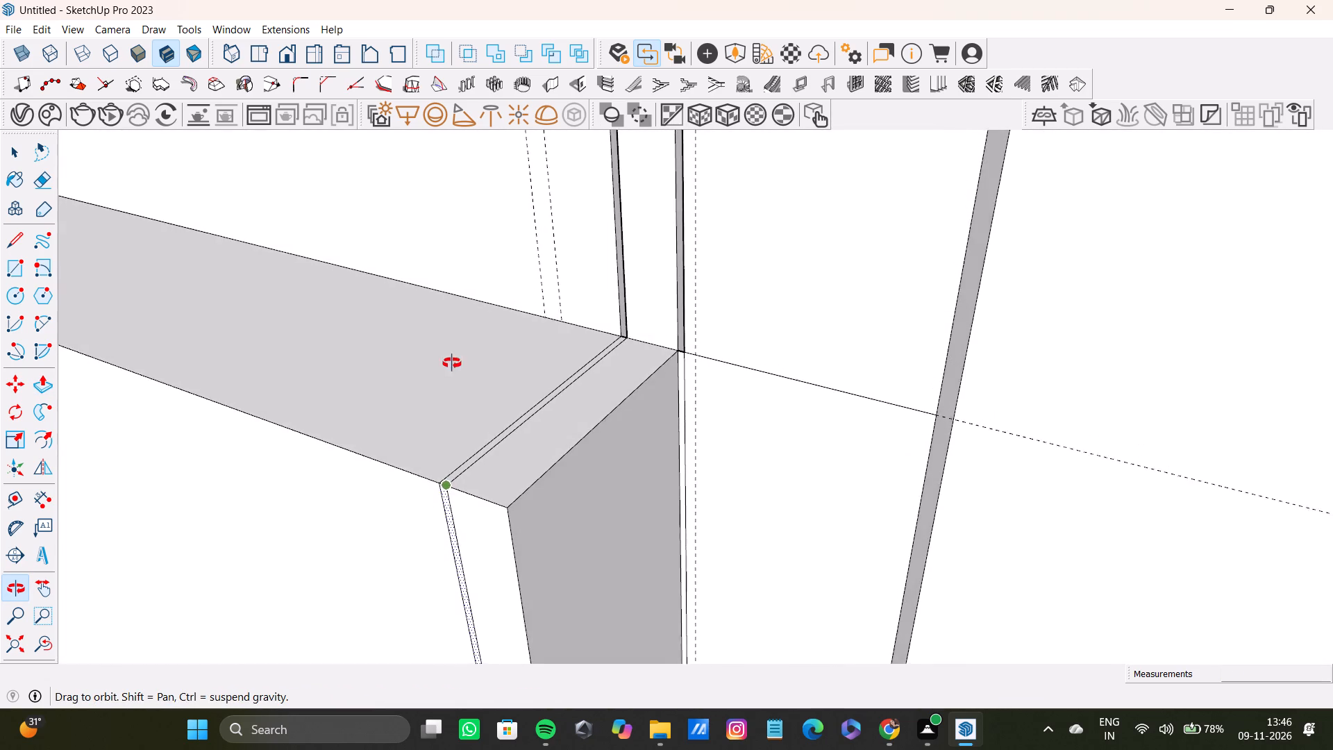
middle_drag(452, 363, 422, 394)
Pull the second groove's thin lower face out flush with the front of the low unit.
key(space)
scroll(691, 371, up, 4)
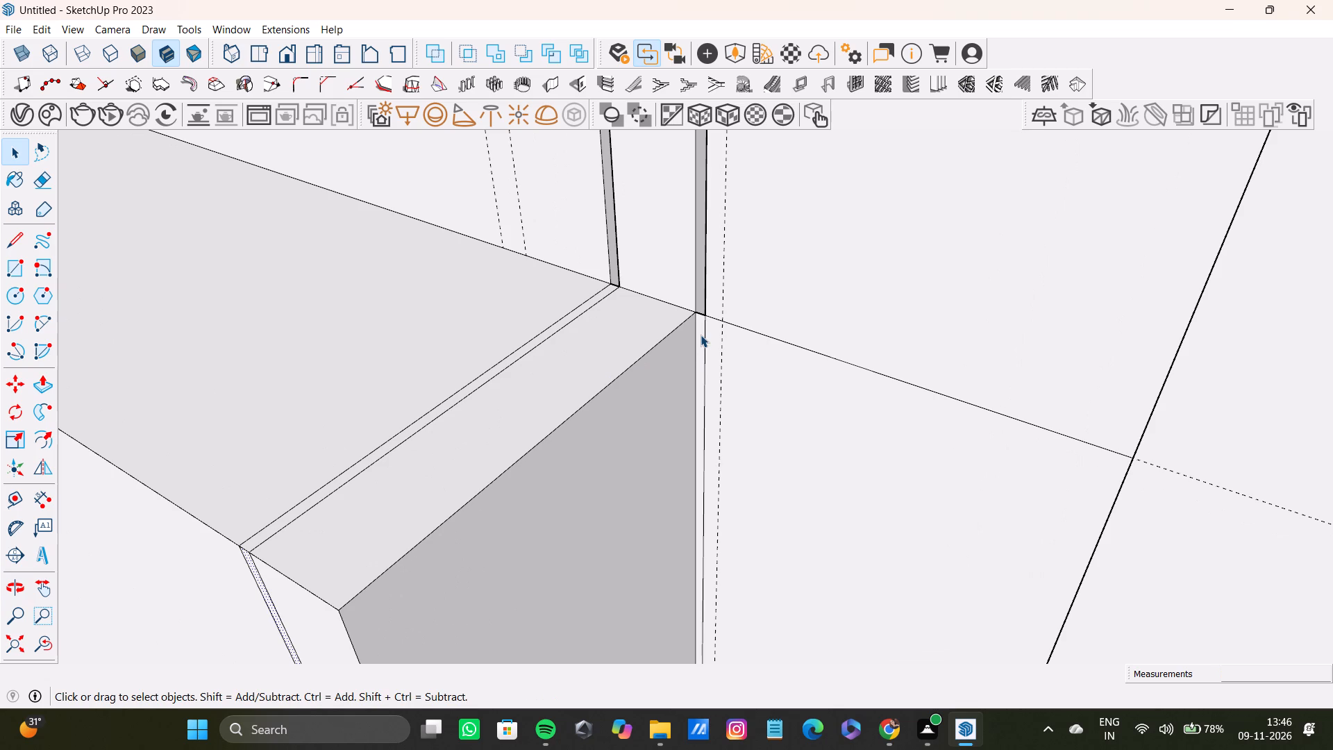
click(701, 334)
key(p)
drag(701, 333, 354, 564)
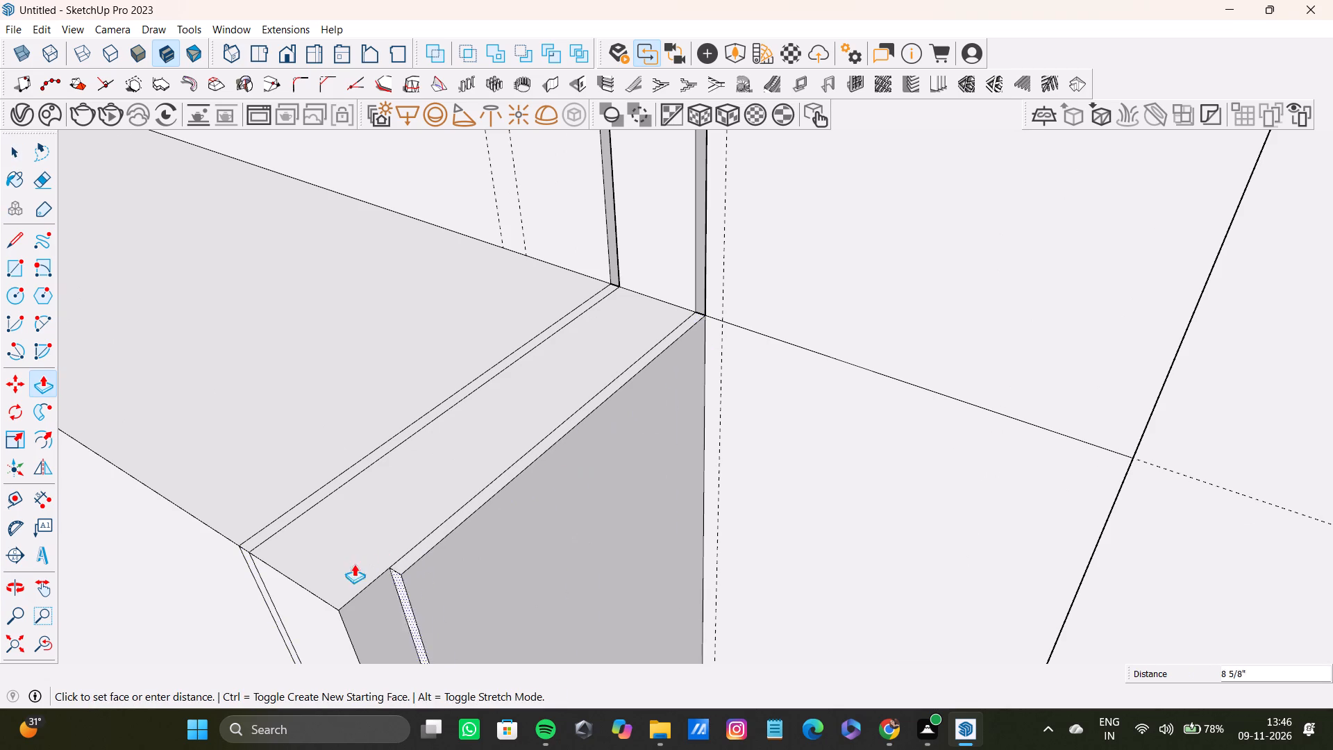
drag(354, 564, 312, 594)
shift+middle_drag(552, 465, 551, 368)
Pull the remaining lower face between the second groove and the pillar's outer edge out 9 9/16".
click(818, 303)
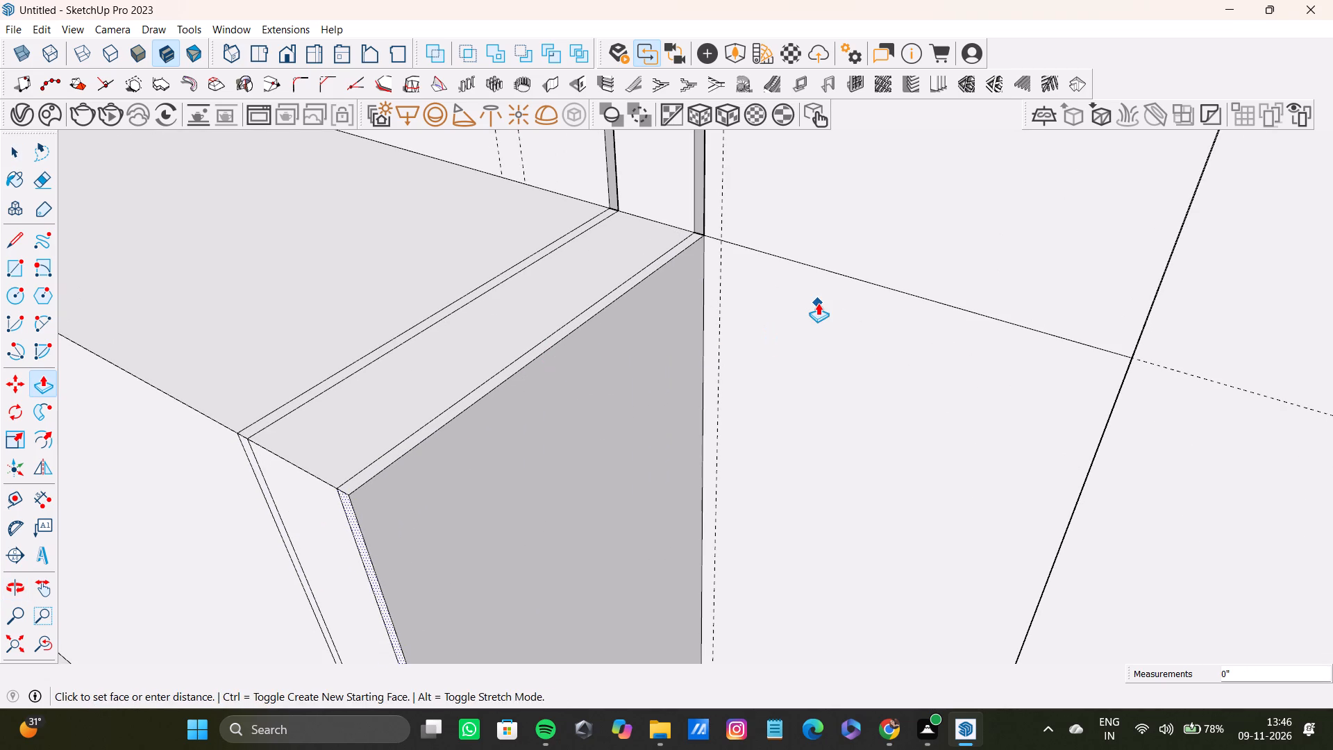
key(space)
key(space)
click(789, 319)
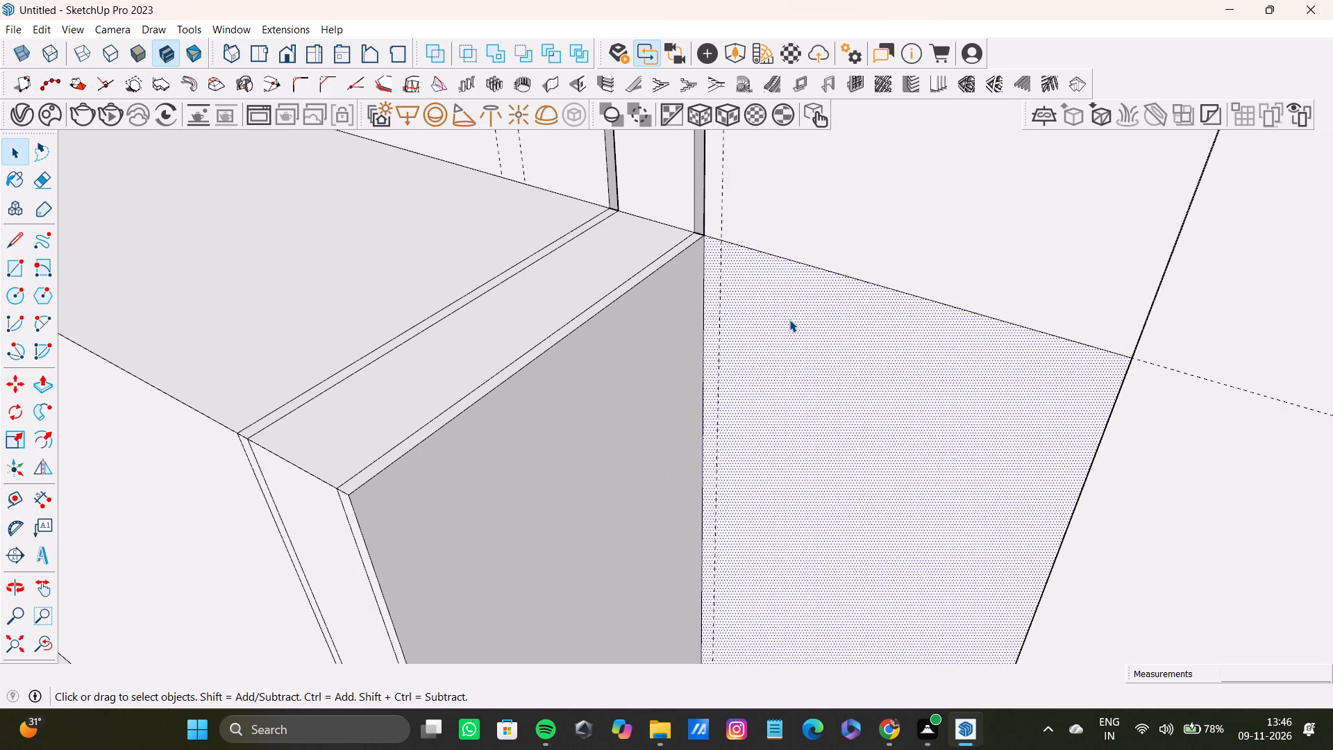
key(p)
scroll(732, 272, down, 3)
shift+middle_drag(723, 308, 712, 243)
drag(728, 208, 424, 329)
scroll(435, 307, up, 4)
scroll(464, 318, down, 7)
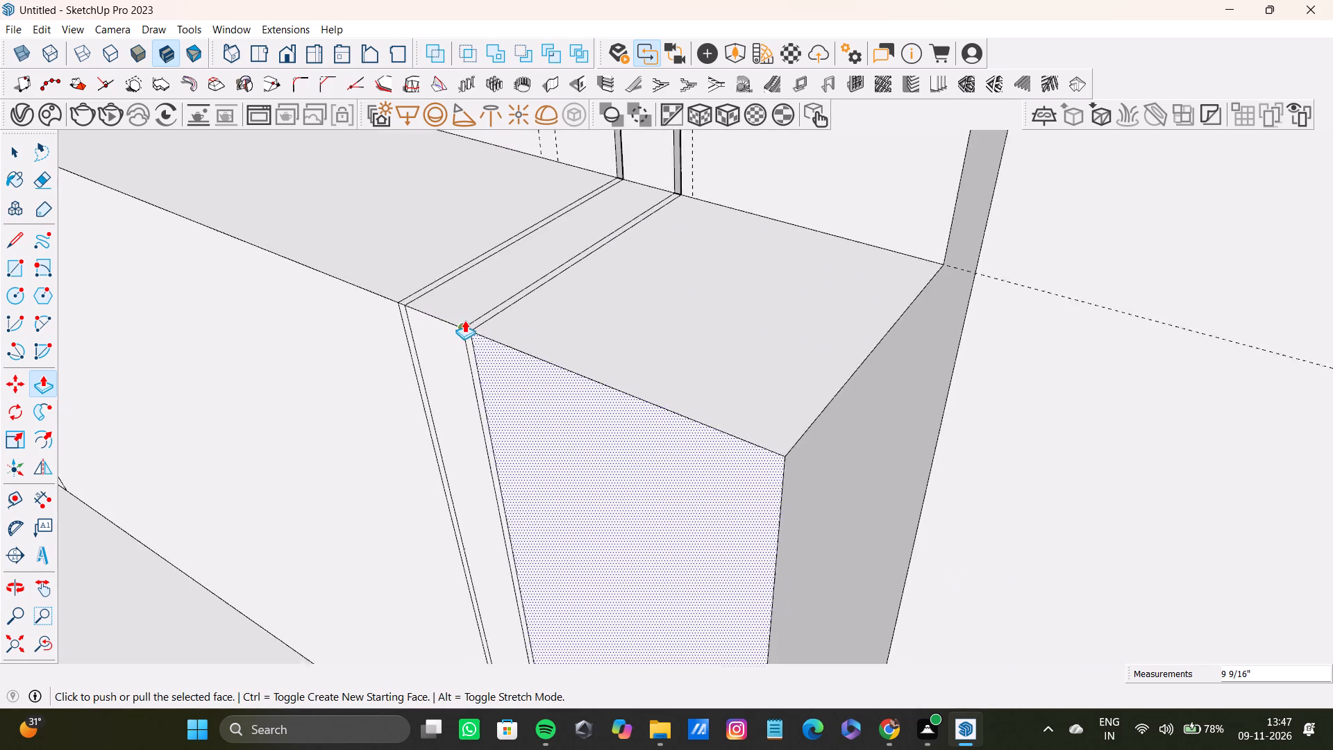
Pull the front face of the unit's outer end section forward another 6 9/16".
scroll(464, 320, down, 2)
middle_drag(464, 320, 505, 236)
scroll(597, 312, down, 5)
shift+middle_drag(694, 344, 362, 444)
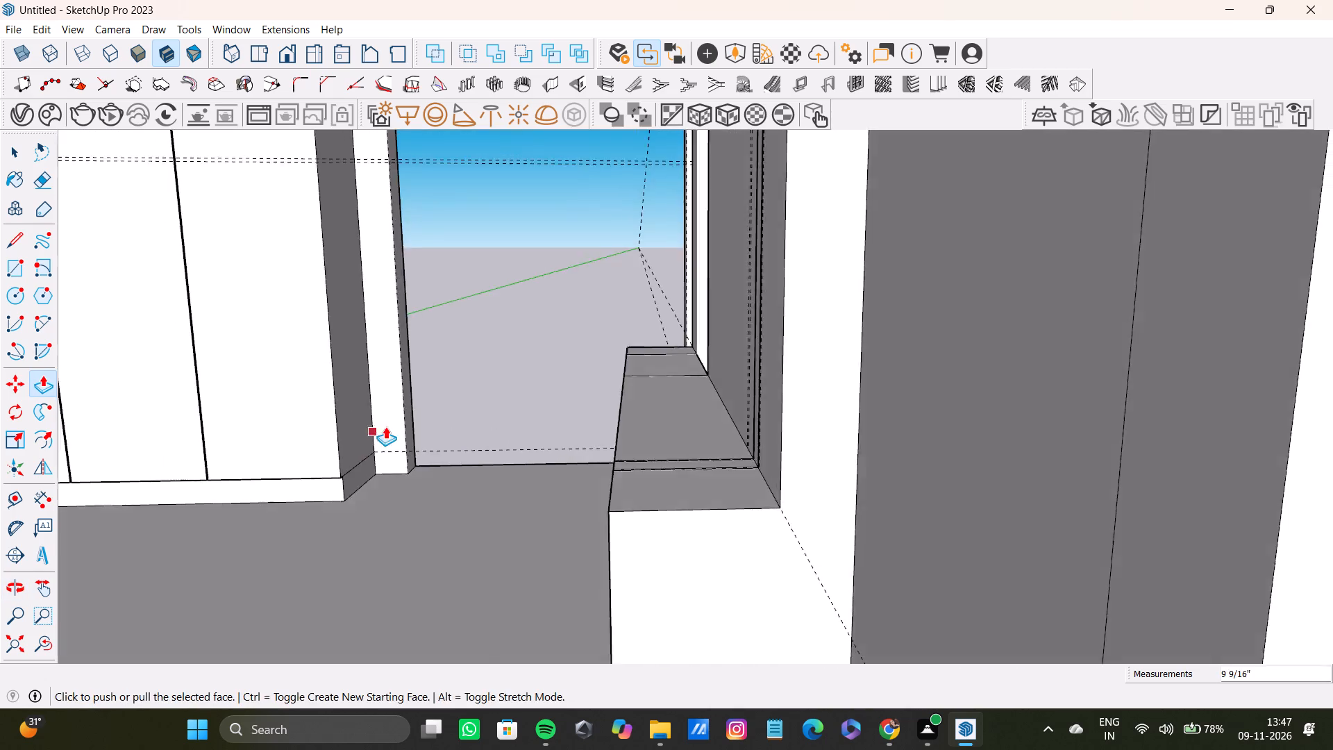
scroll(385, 426, down, 10)
shift+scroll(411, 428, up, 1)
shift+middle_drag(411, 428, 800, 403)
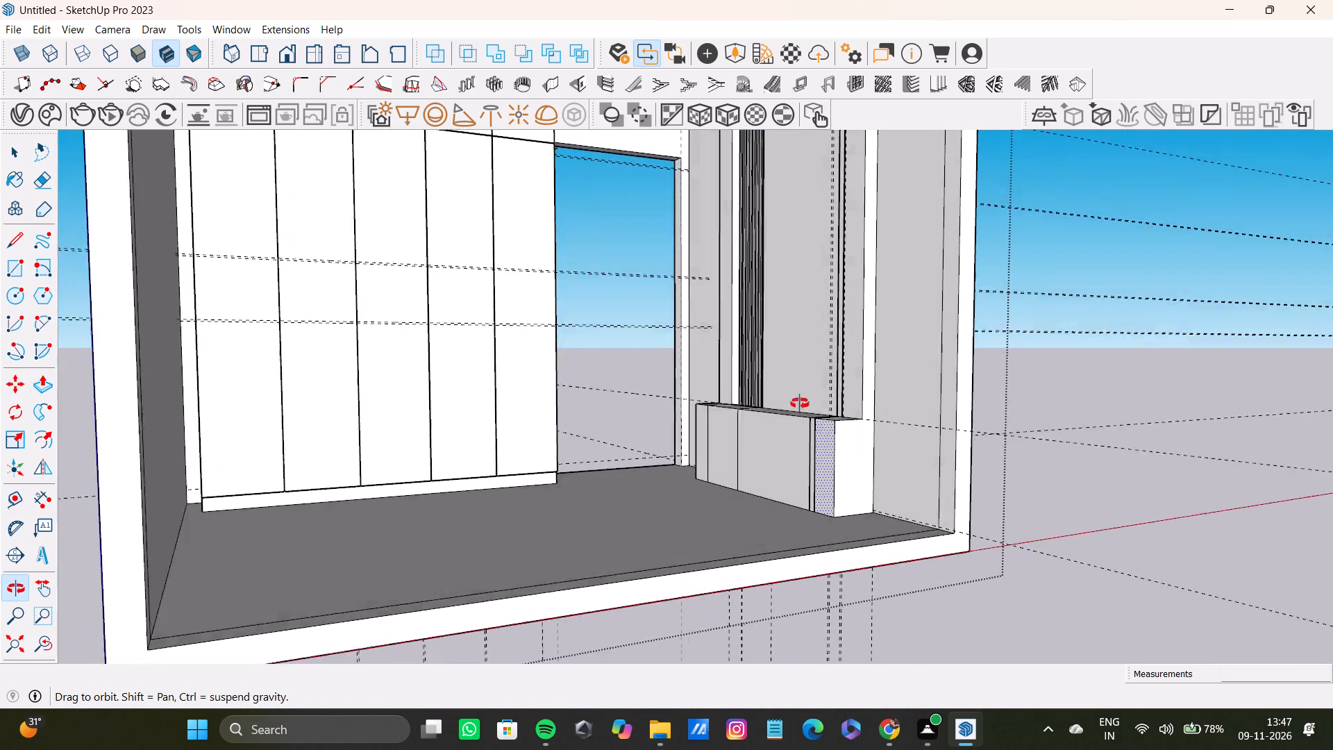
shift+middle_drag(800, 403, 844, 462)
scroll(844, 462, up, 16)
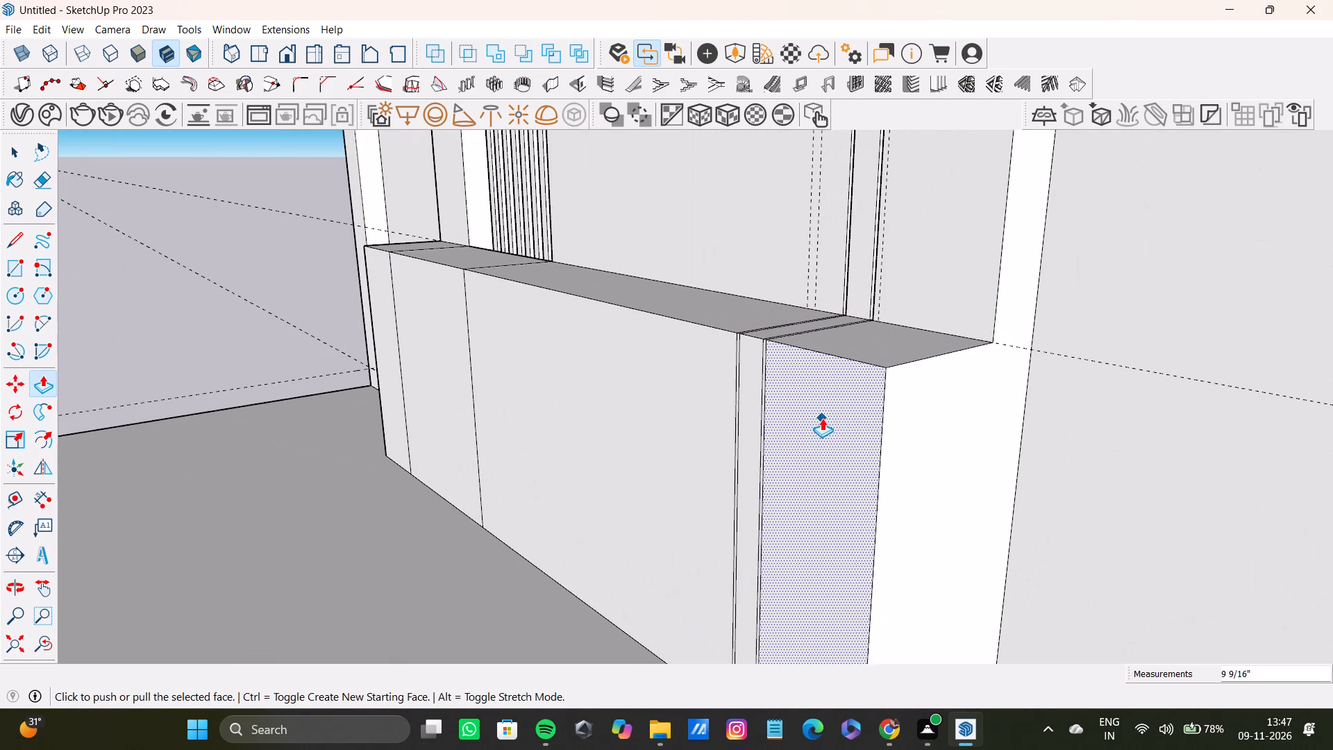
drag(822, 418, 738, 460)
Pull the thin groove strip beside the projecting end section forward in stages until flush with its front.
scroll(736, 462, down, 4)
shift+middle_drag(736, 462, 901, 505)
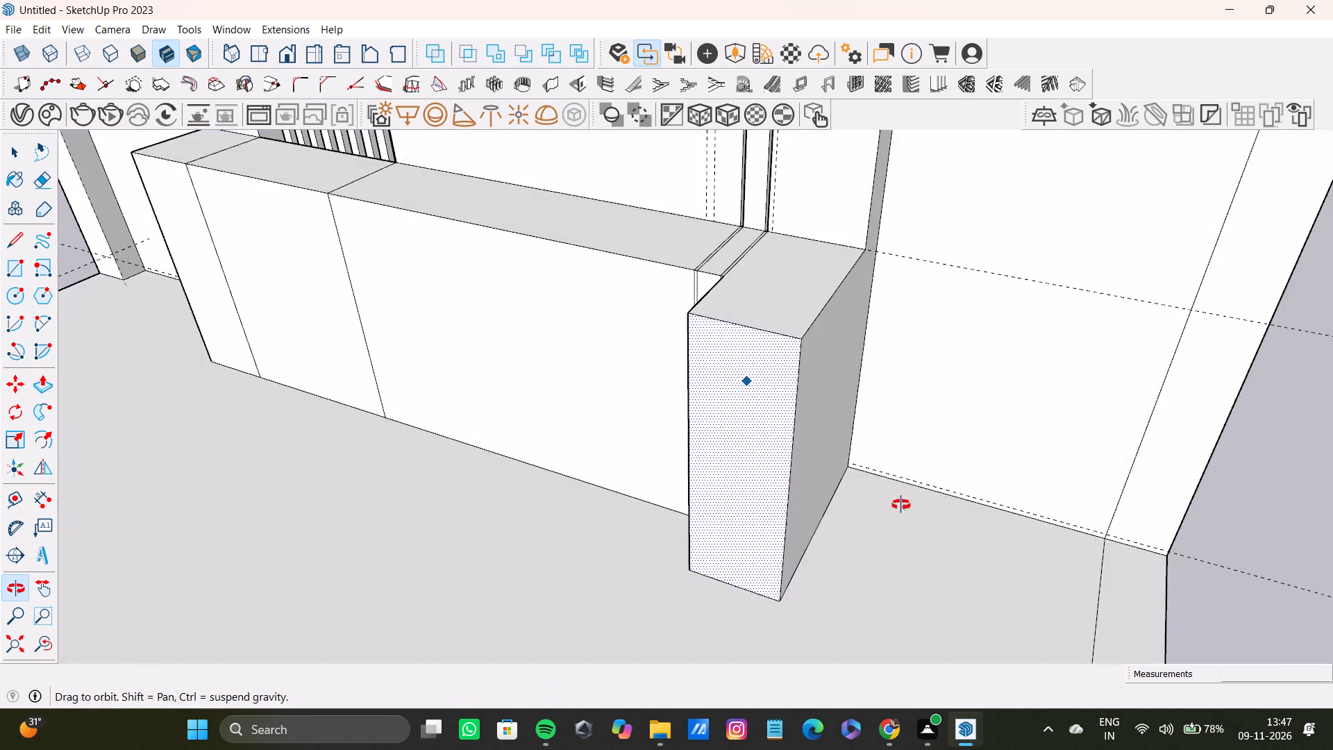
shift+middle_drag(901, 505, 898, 481)
scroll(733, 301, up, 13)
middle_drag(701, 321, 888, 333)
scroll(853, 276, up, 7)
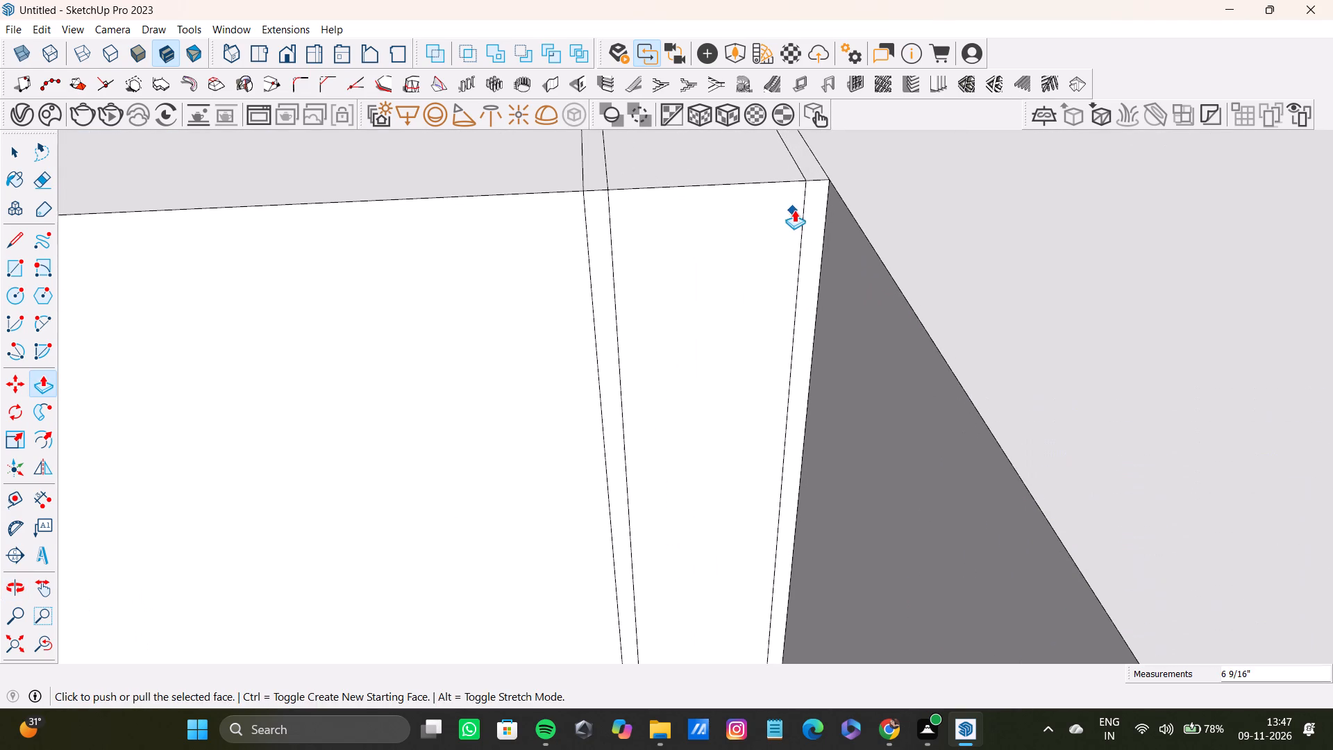
key(space)
click(805, 201)
click(819, 212)
key(p)
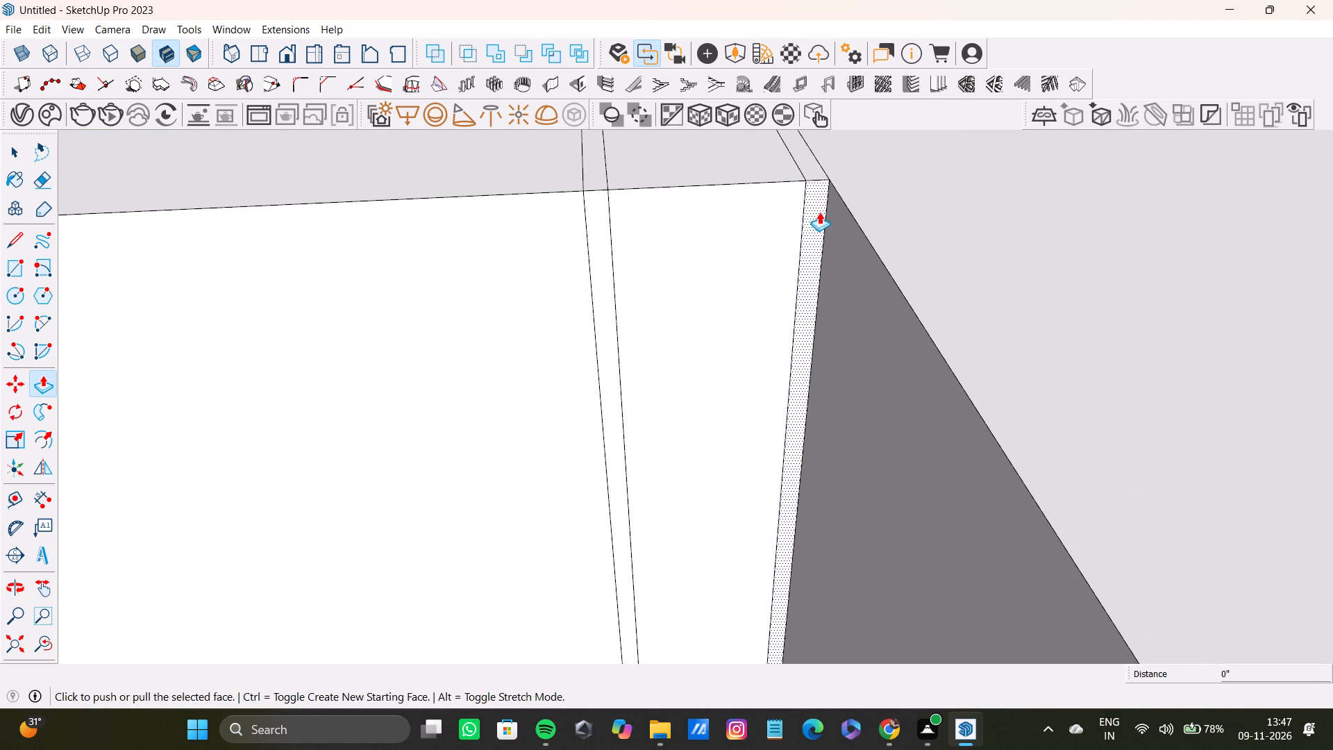
drag(819, 212, 860, 349)
scroll(860, 349, down, 10)
shift+middle_drag(860, 350, 794, 170)
scroll(794, 170, up, 4)
drag(797, 176, 869, 324)
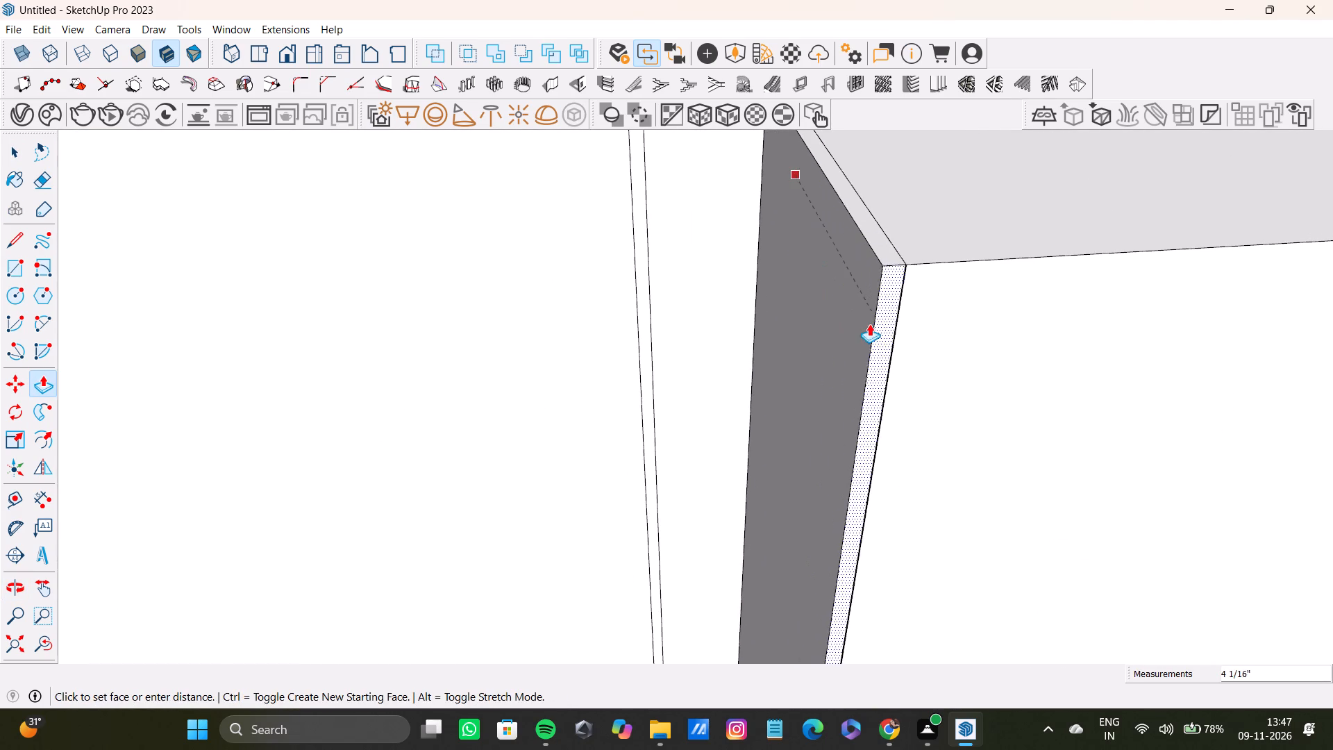
drag(869, 324, 931, 288)
Pull the section between the grooves and the remaining thin groove strip forward 6 9/16", flush with the end section.
scroll(619, 192, down, 9)
shift+middle_drag(644, 178, 644, 198)
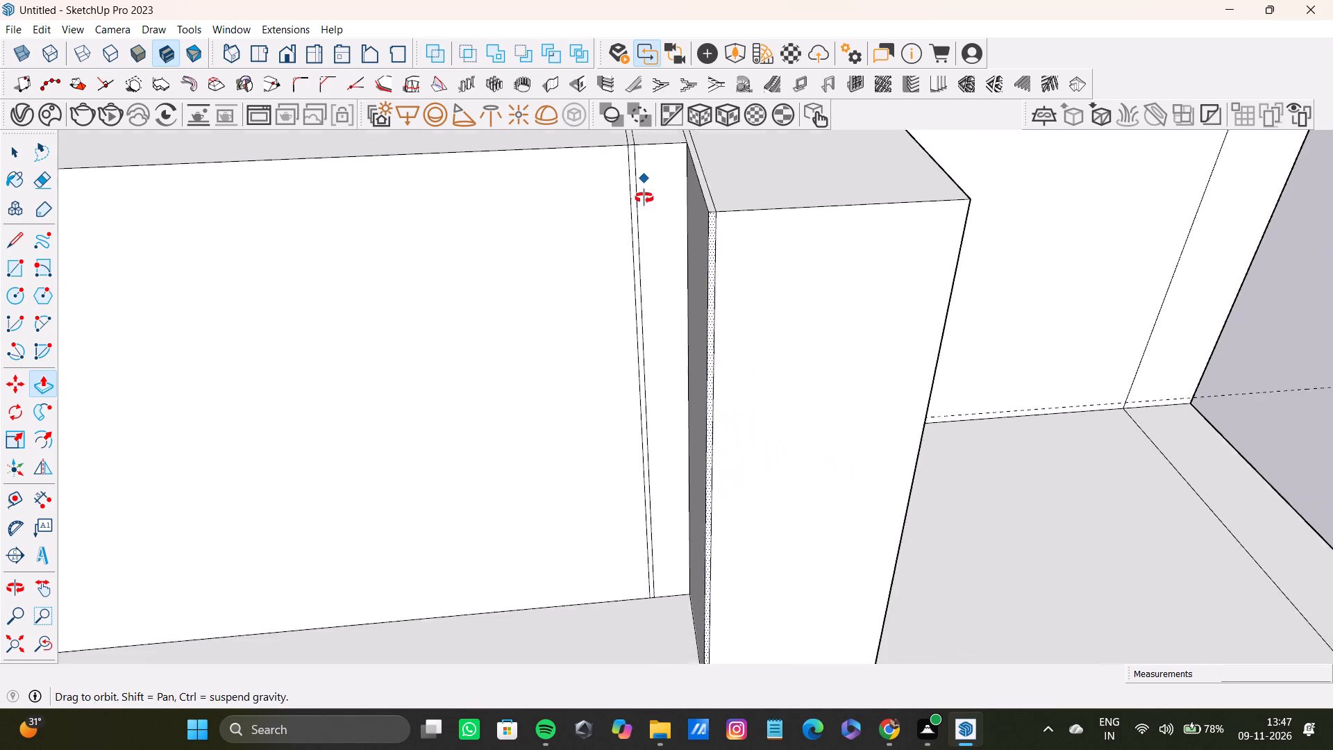
shift+middle_drag(644, 198, 632, 328)
key(space)
click(680, 190)
key(p)
drag(680, 190, 727, 284)
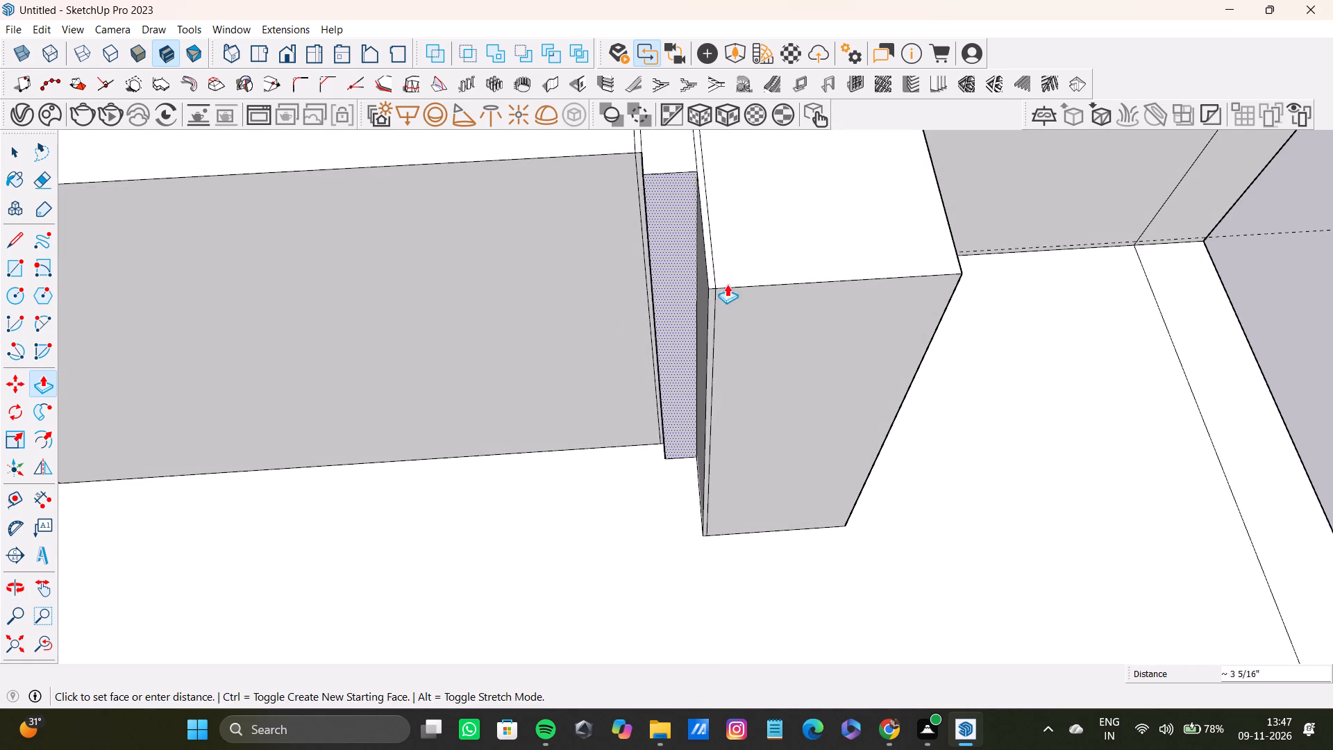
drag(727, 284, 753, 321)
key(space)
scroll(630, 156, up, 8)
click(645, 162)
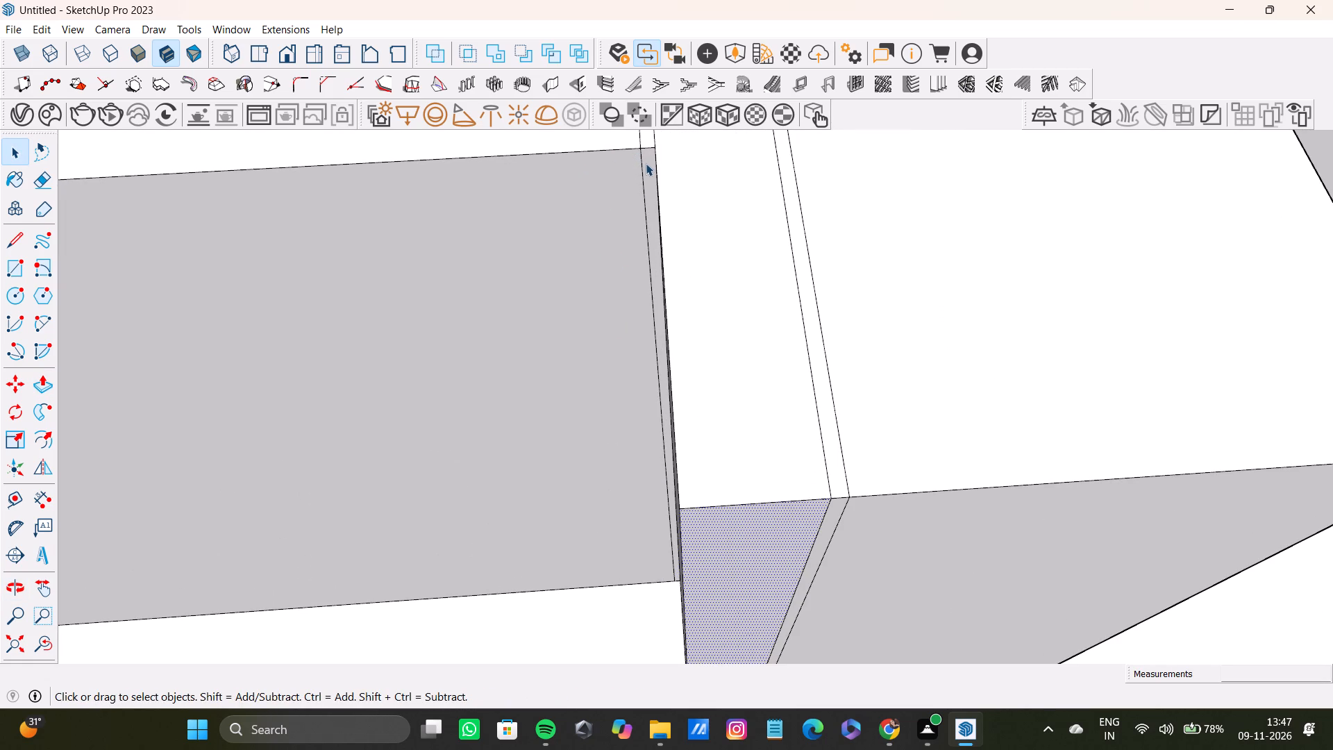
key(p)
drag(646, 163, 676, 522)
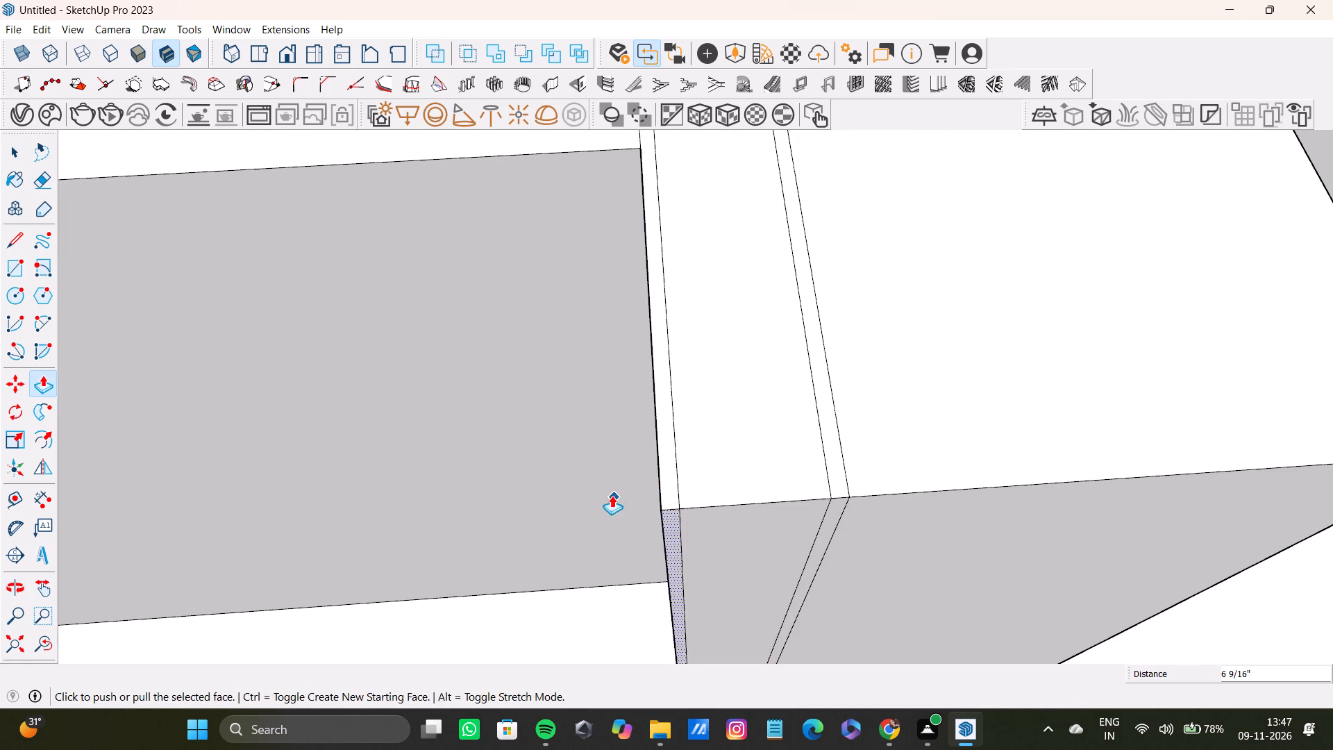
Pull the front face of the long section beside the grooves forward 6 9/16", flush with the projecting end section.
scroll(610, 492, down, 10)
shift+middle_drag(556, 467, 638, 359)
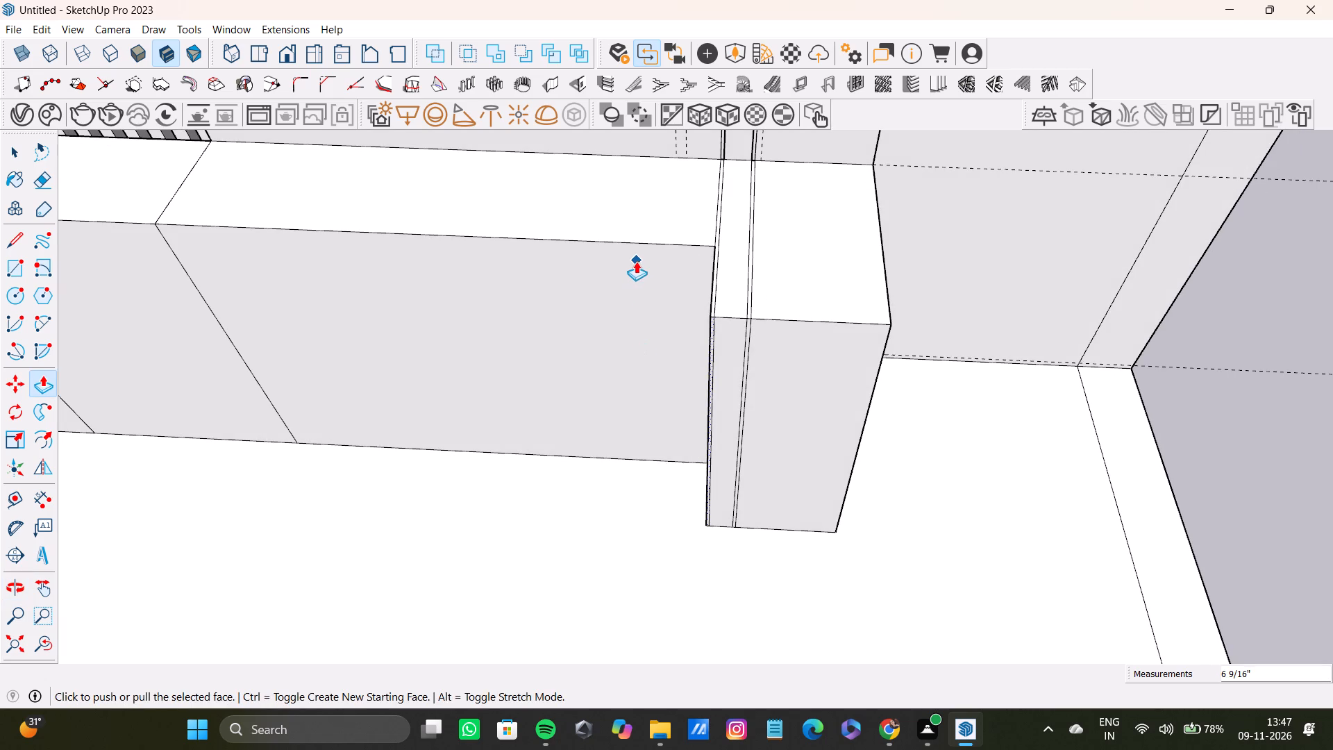
key(space)
click(632, 261)
key(p)
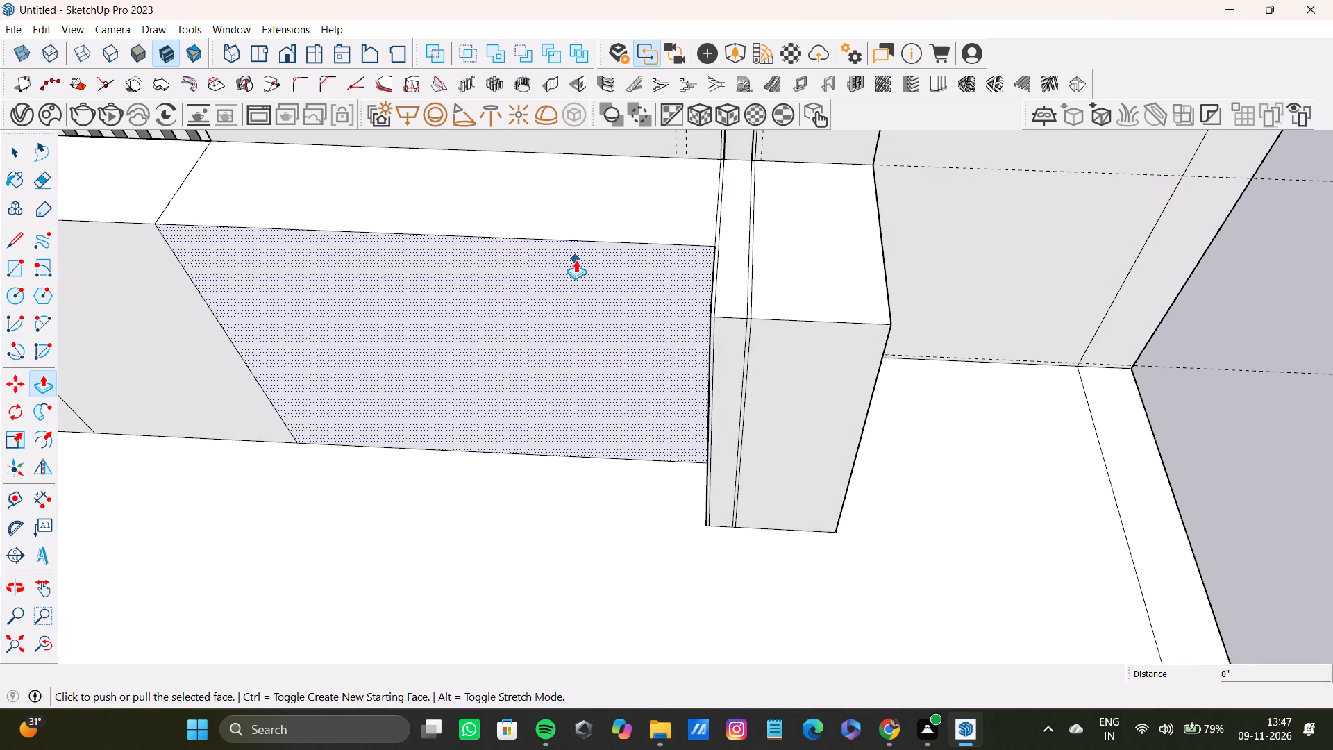
drag(562, 279, 795, 466)
Pull the front face of the unit's section below the vertical wall strips forward 6 9/16", flush with the long section.
scroll(435, 369, down, 9)
shift+middle_drag(435, 367, 1180, 431)
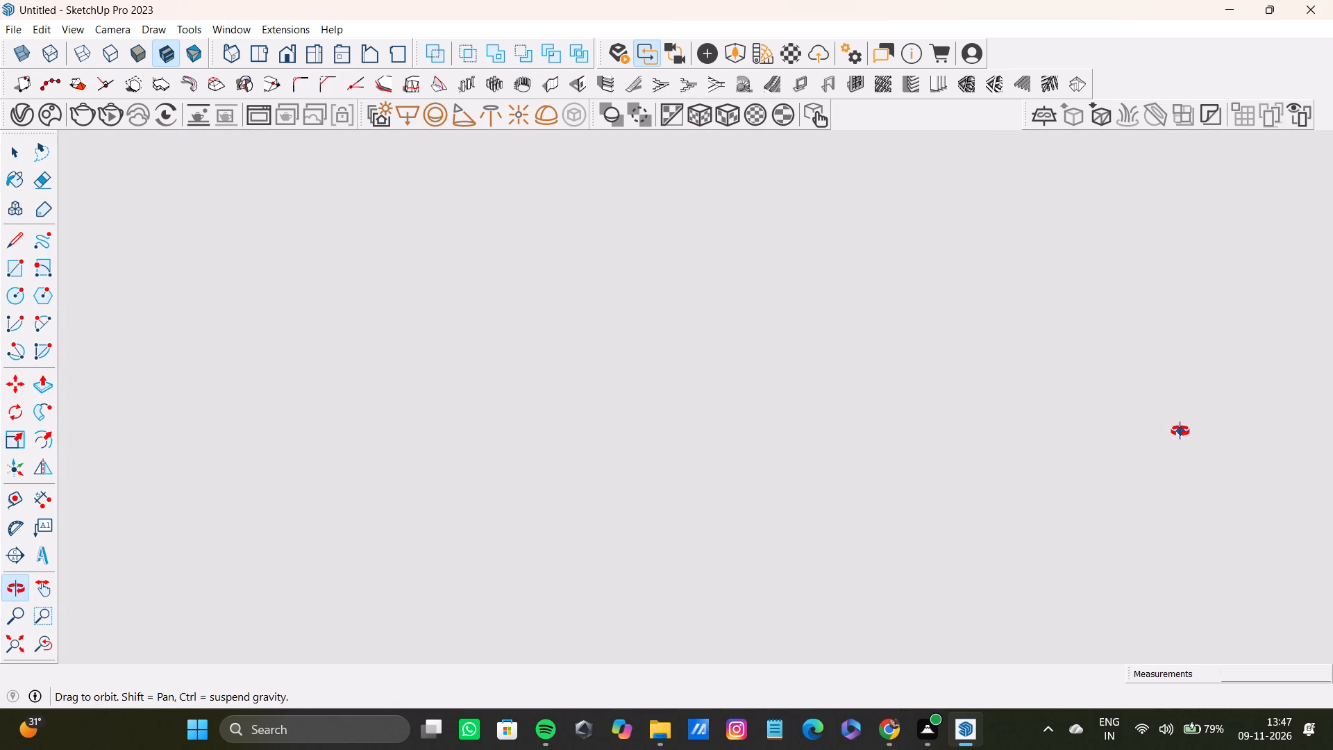
shift+middle_drag(1180, 431, 1177, 424)
click(8, 640)
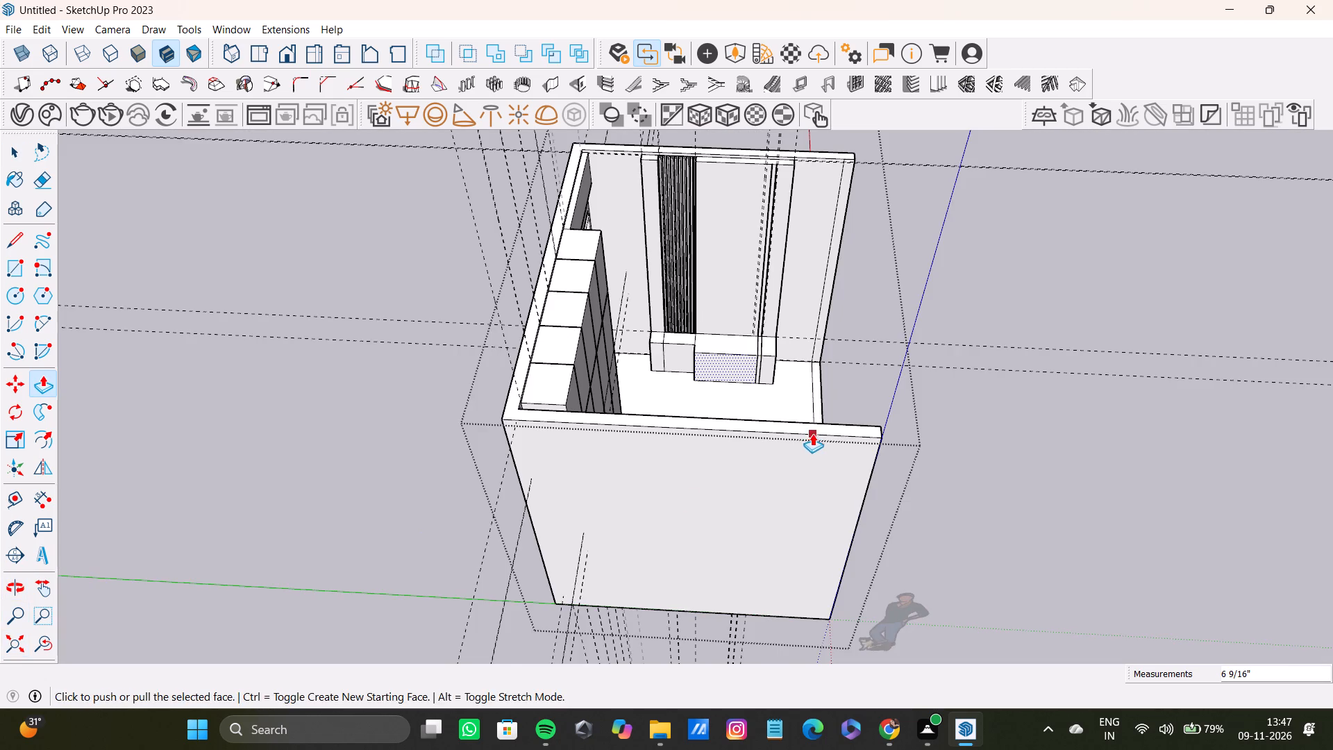
shift+middle_drag(813, 431, 740, 499)
scroll(631, 419, up, 20)
scroll(631, 419, up, 2)
middle_drag(646, 361, 646, 360)
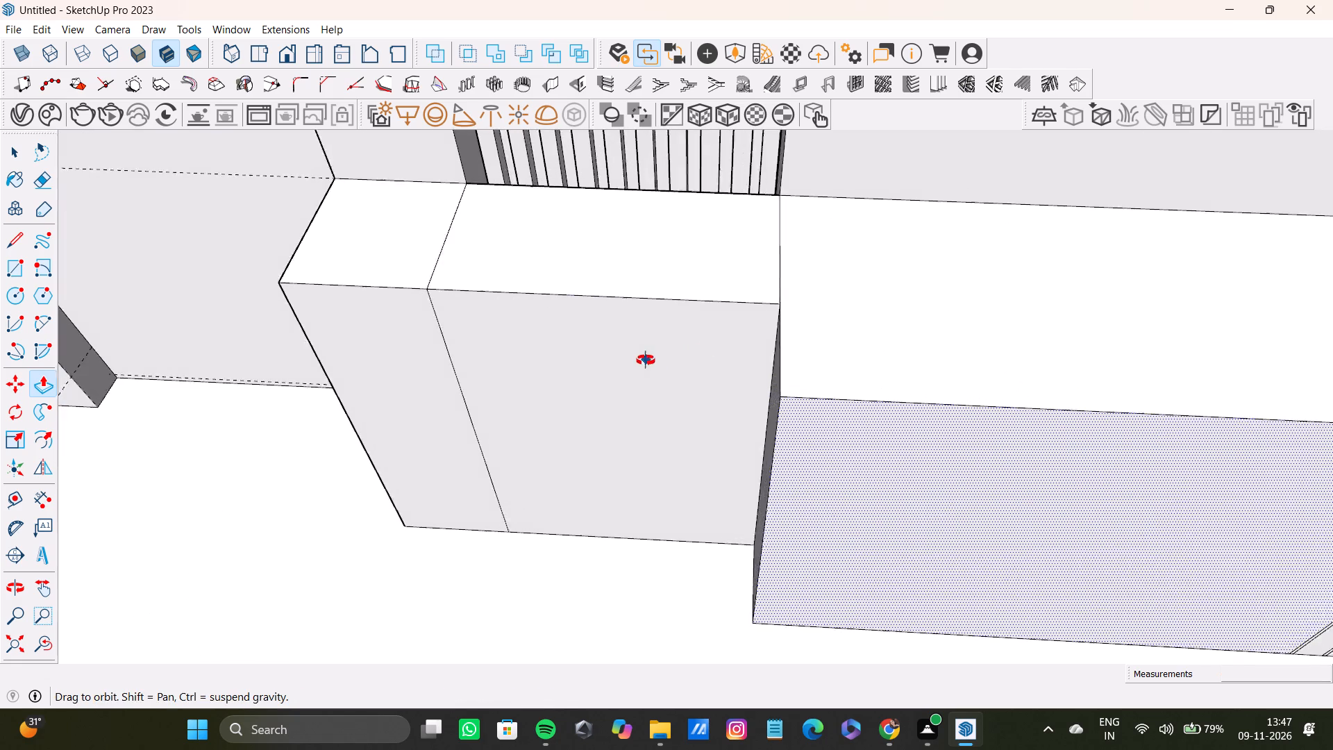
middle_drag(646, 360, 701, 389)
key(space)
click(647, 374)
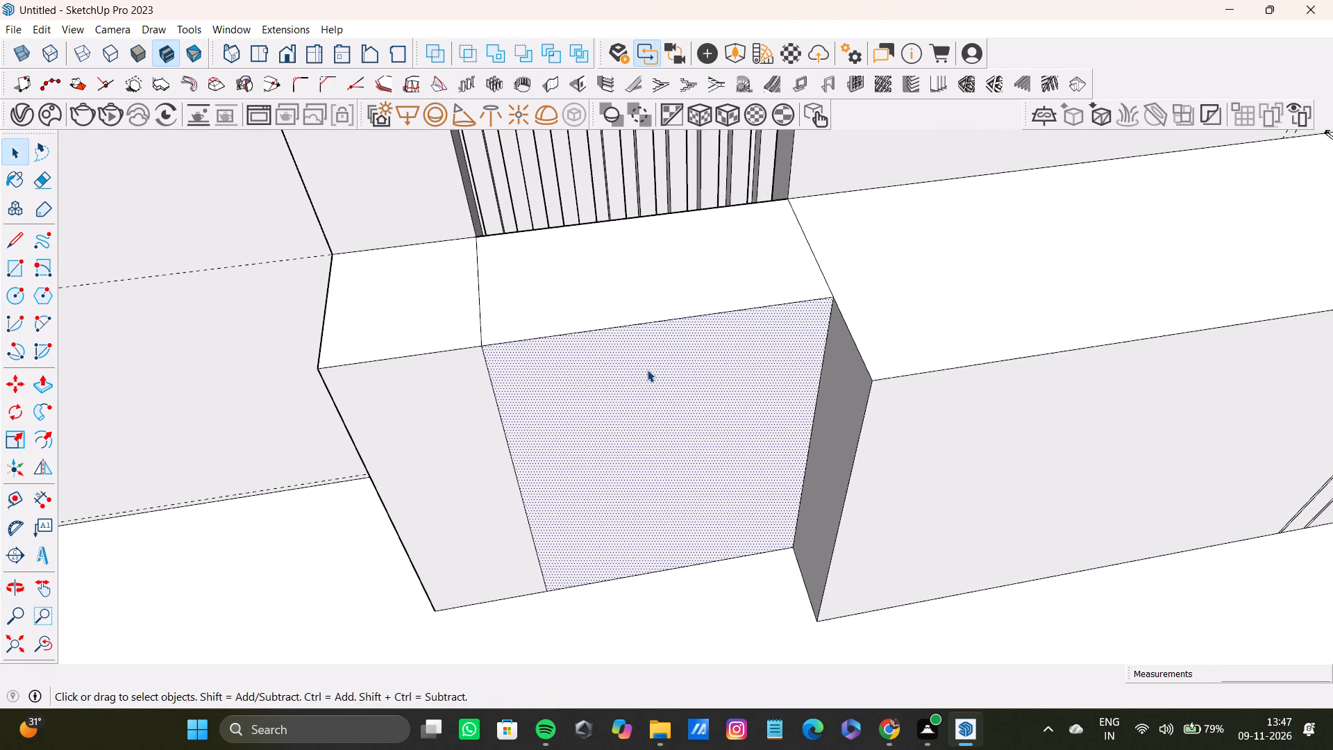
key(p)
drag(601, 354, 930, 466)
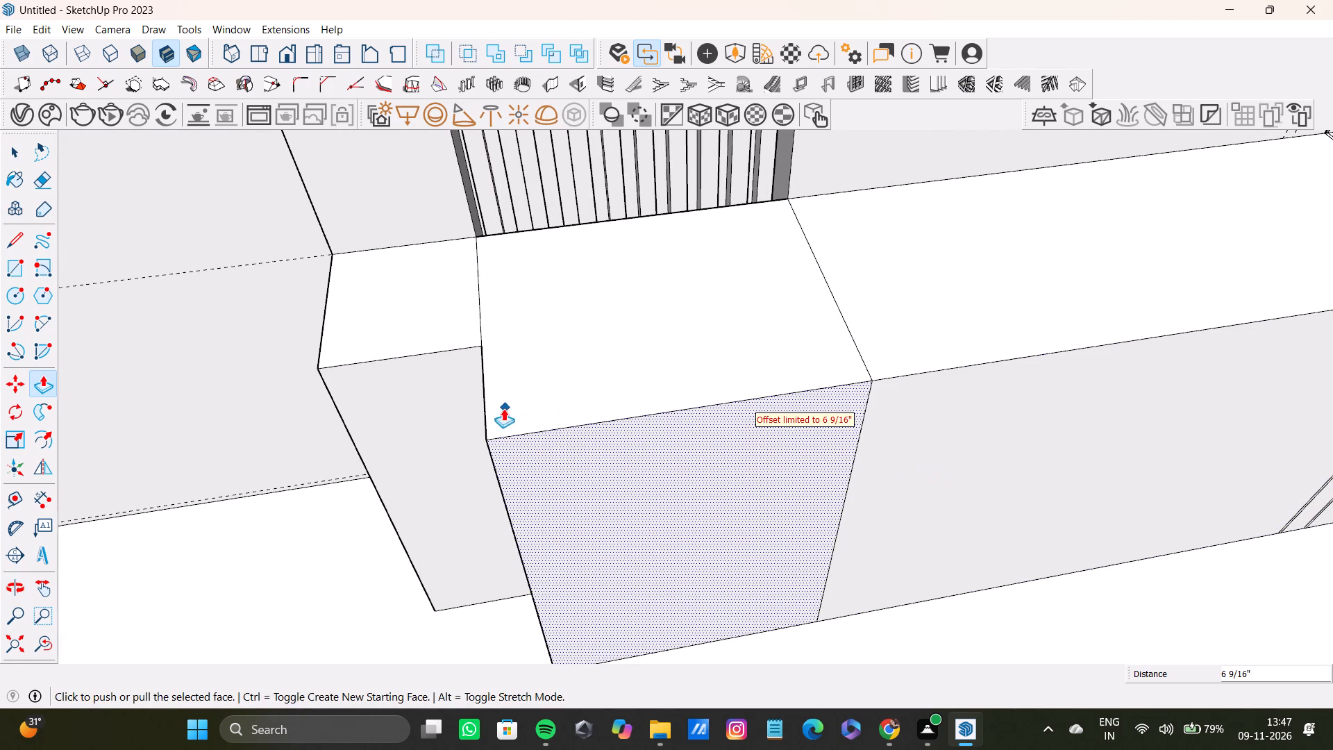
Pull the last recessed end section beyond the strips forward 6 9/16" so the unit's whole front is flush.
key(space)
click(450, 406)
key(p)
drag(448, 401, 597, 531)
scroll(596, 524, down, 2)
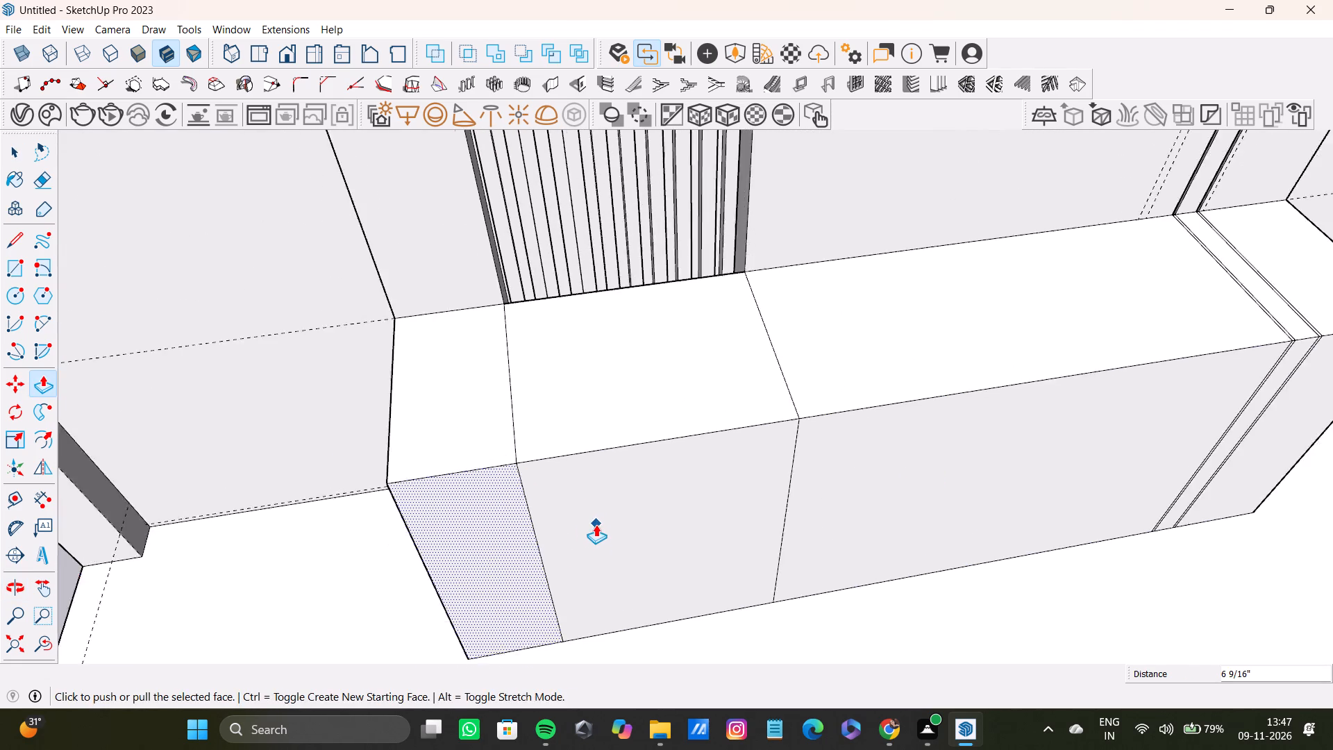
Delete all the dividing edges across the low unit's top and front faces, including the groove lines, leaving one plain box.
scroll(596, 524, down, 7)
middle_drag(592, 519, 520, 518)
key(space)
scroll(536, 447, up, 15)
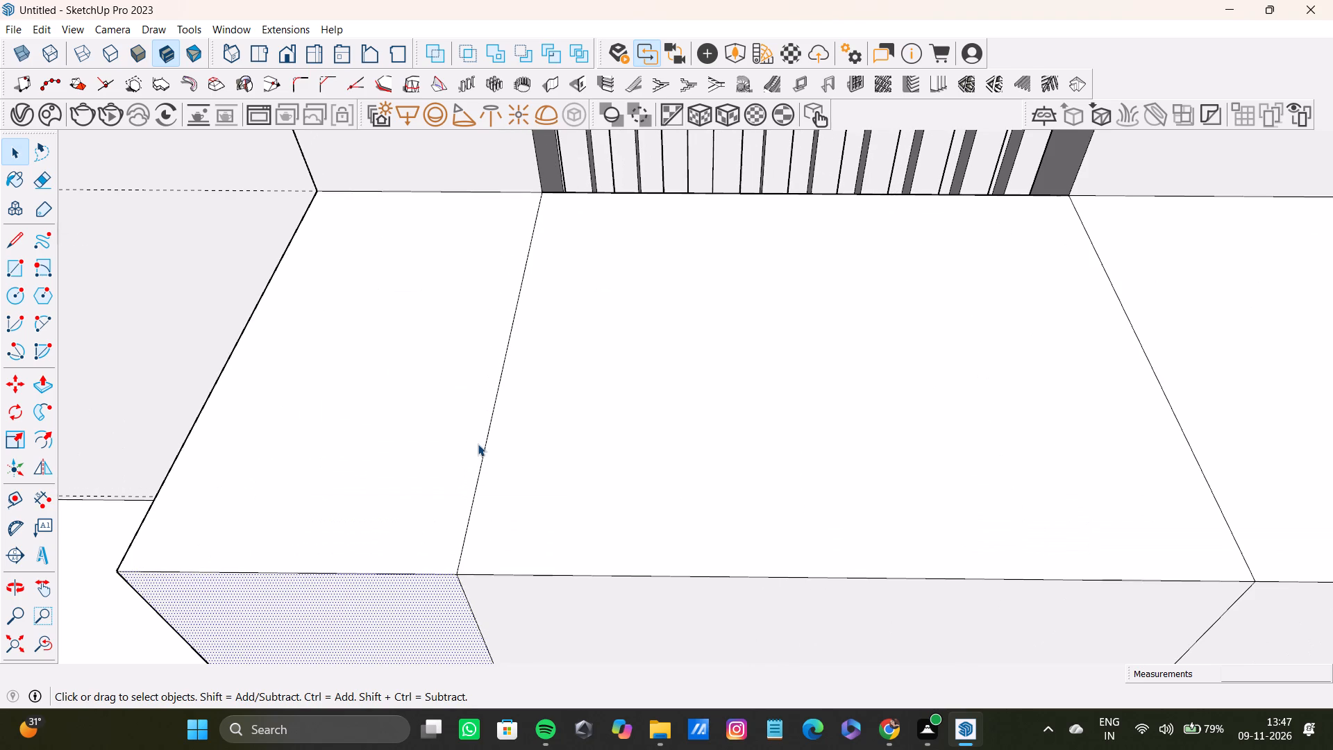
click(480, 459)
shift+click(1192, 447)
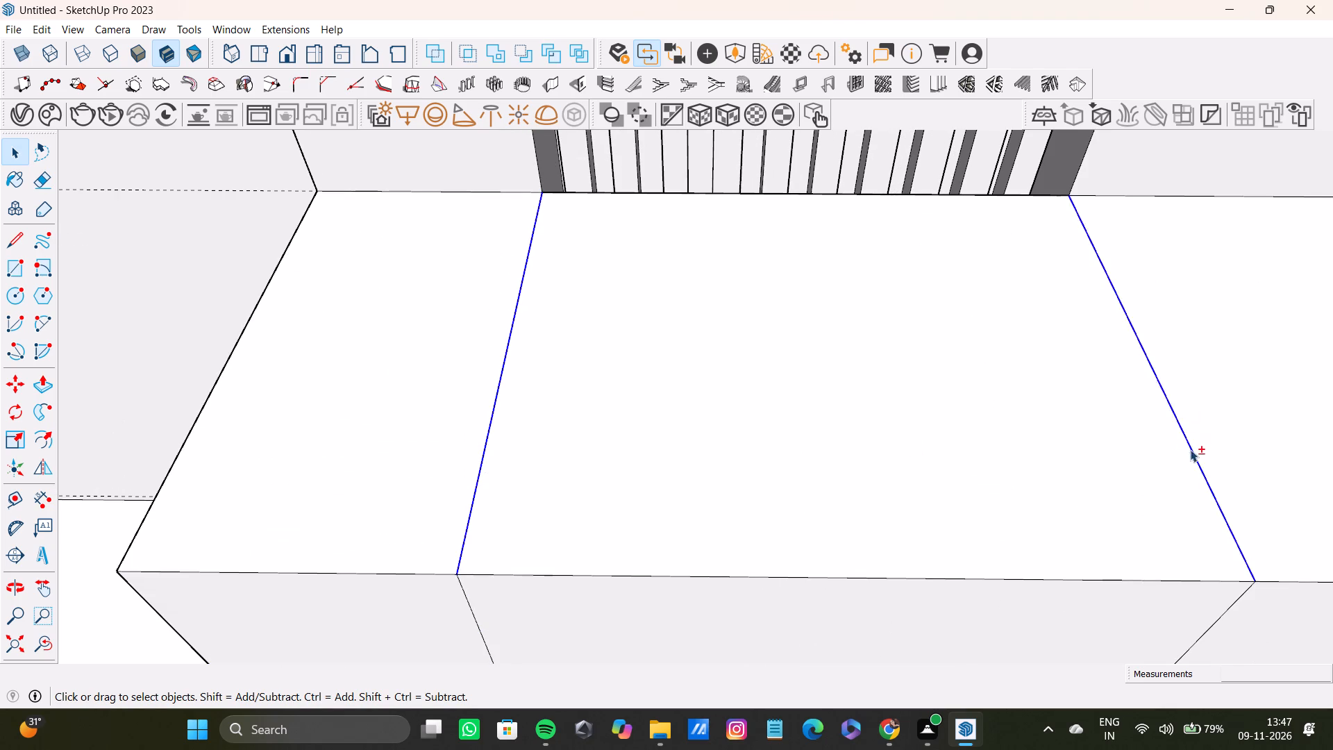
shift+scroll(1123, 457, down, 9)
shift+middle_drag(1057, 412, 682, 353)
shift+scroll(1134, 336, down, 8)
shift+scroll(1116, 340, up, 1)
shift+middle_drag(1116, 340, 719, 389)
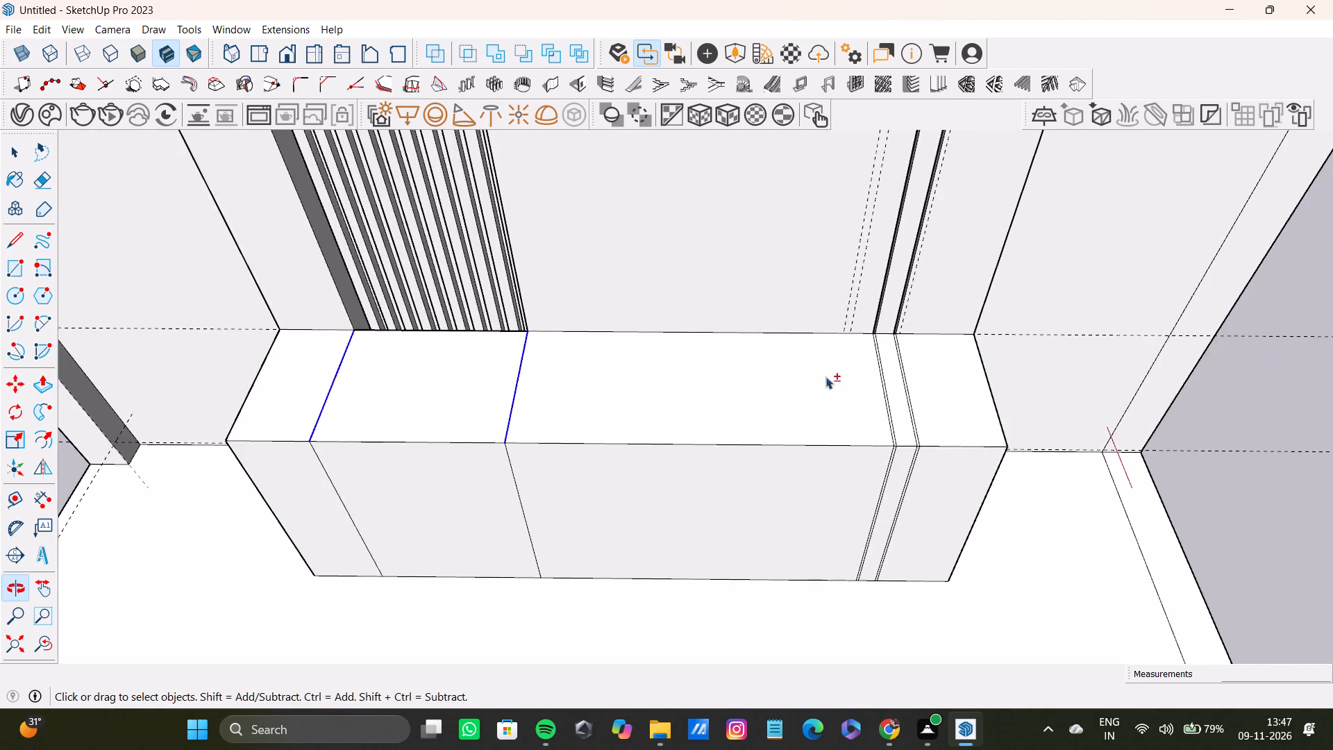
shift+scroll(919, 415, up, 20)
shift+scroll(919, 415, up, 2)
shift+click(896, 456)
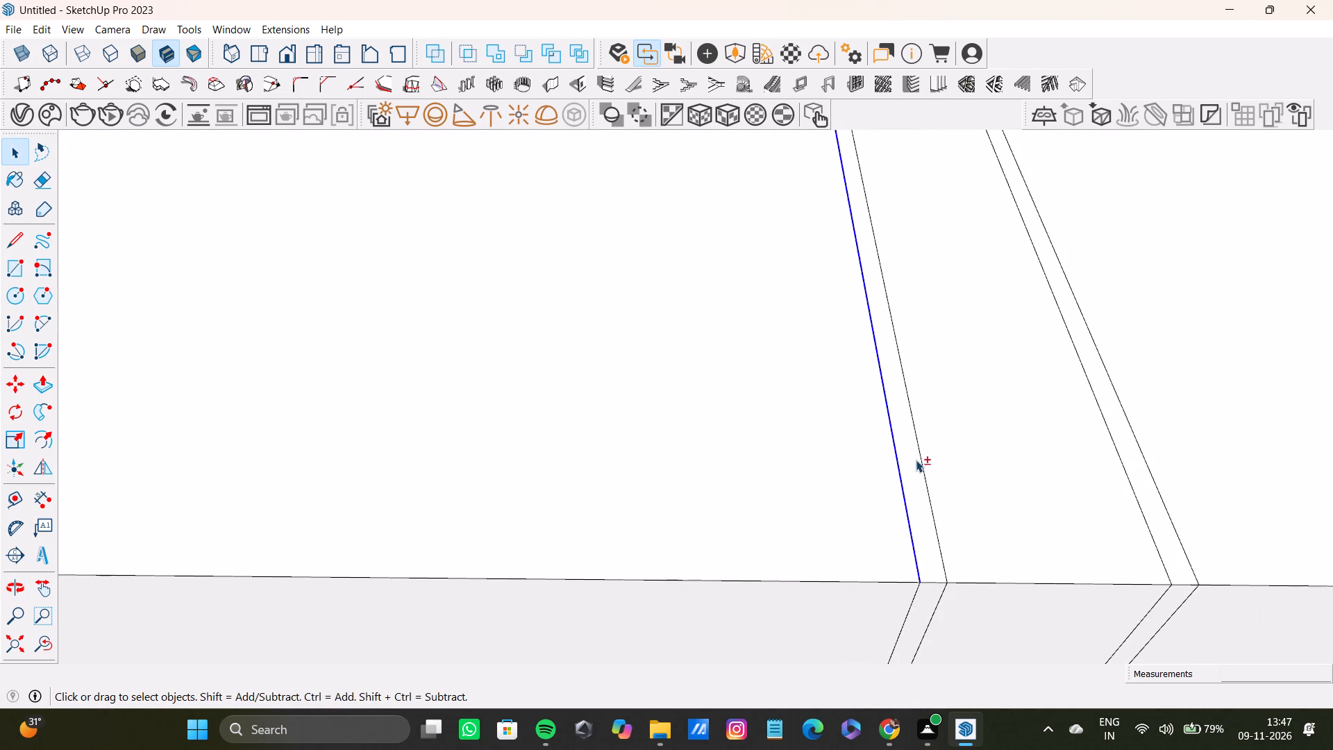
shift+click(925, 469)
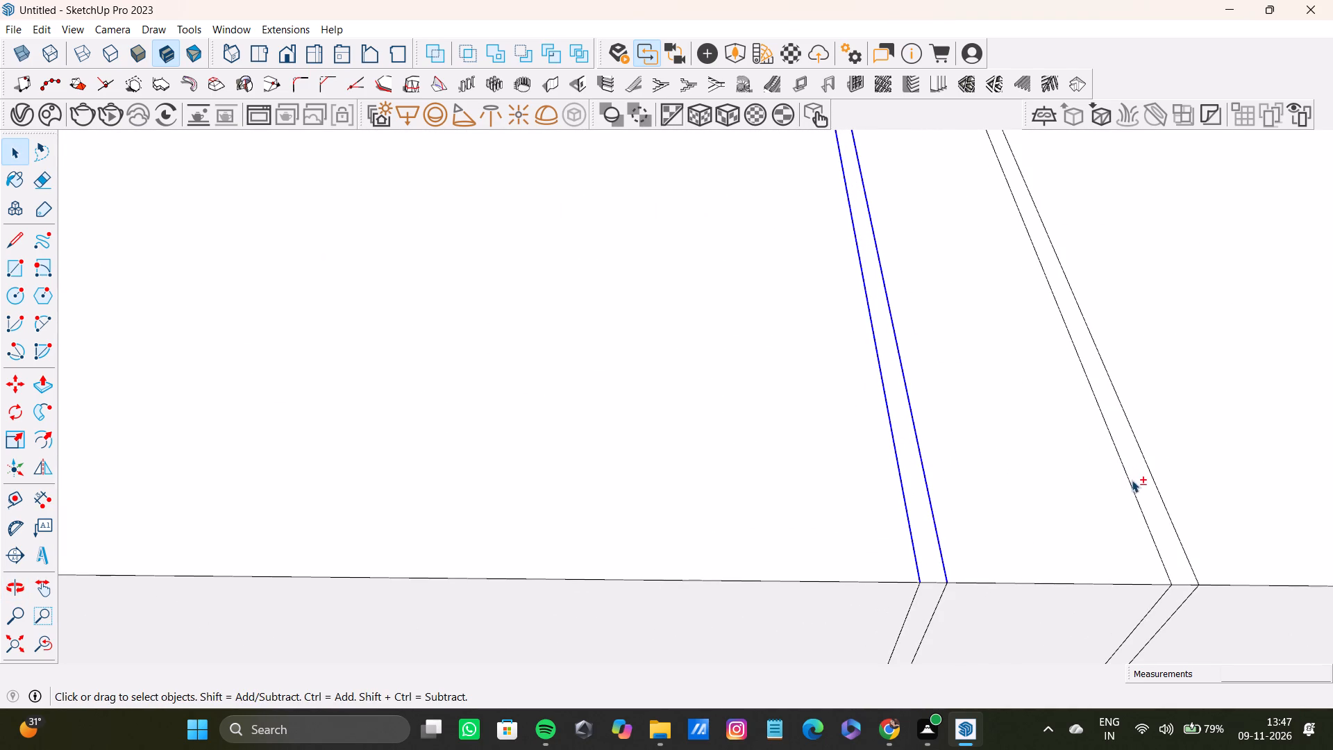
shift+click(1132, 480)
shift+middle_drag(975, 417, 767, 487)
shift+scroll(896, 497, up, 3)
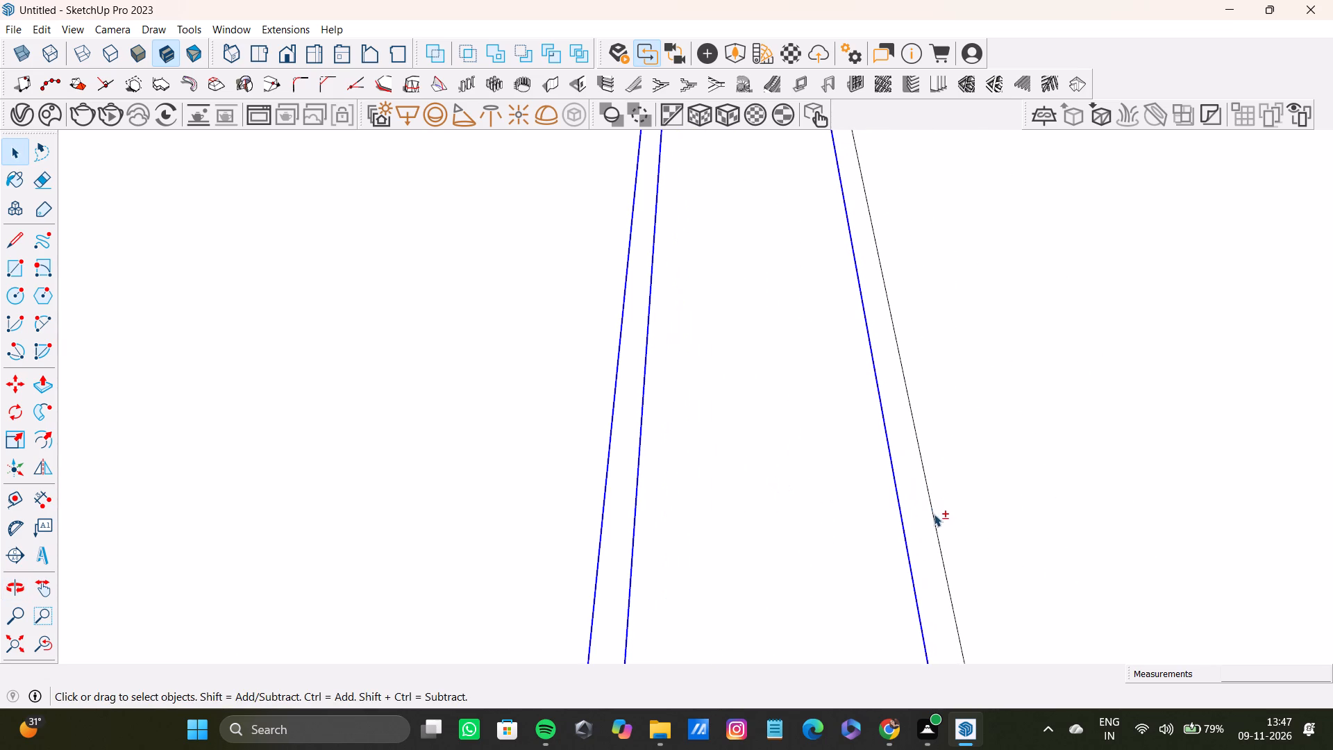
shift+click(930, 517)
shift+scroll(926, 515, down, 8)
shift+click(925, 509)
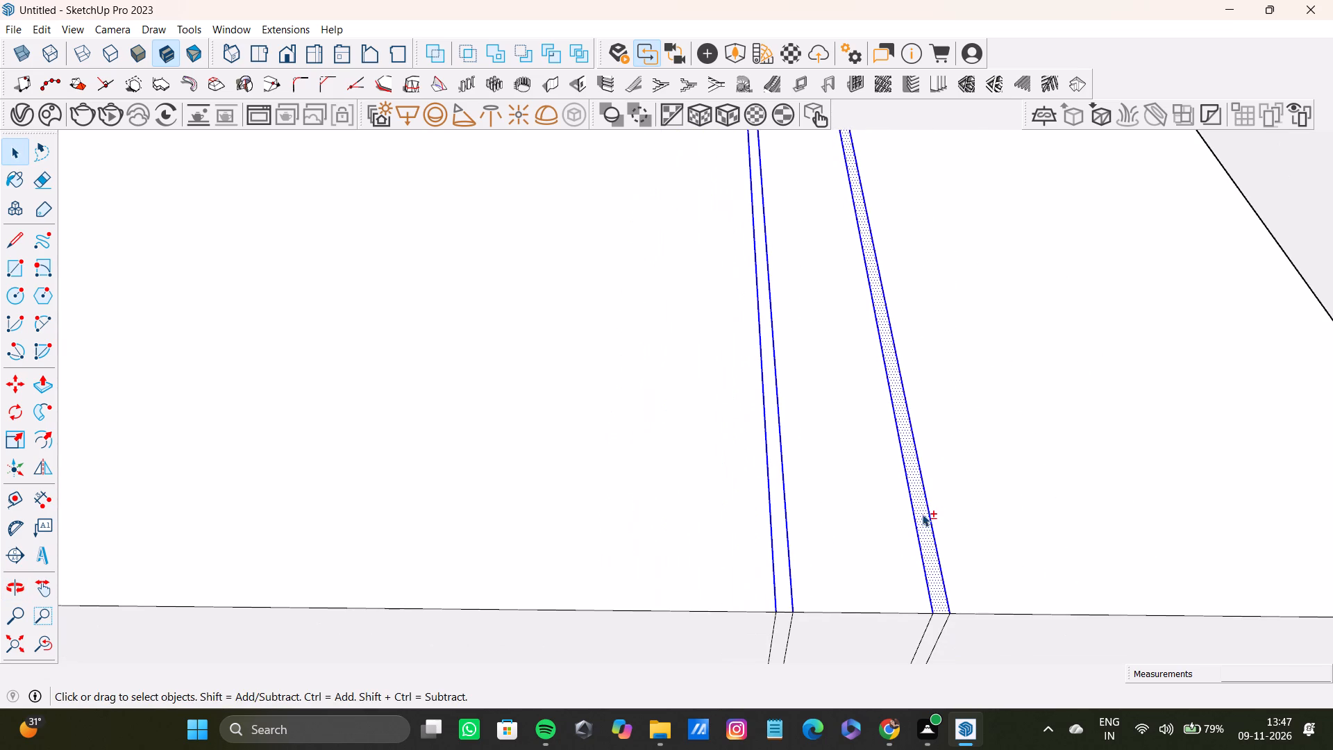
shift+click(922, 514)
shift+scroll(920, 514, down, 10)
shift+middle_drag(918, 510, 885, 220)
shift+scroll(883, 335, up, 7)
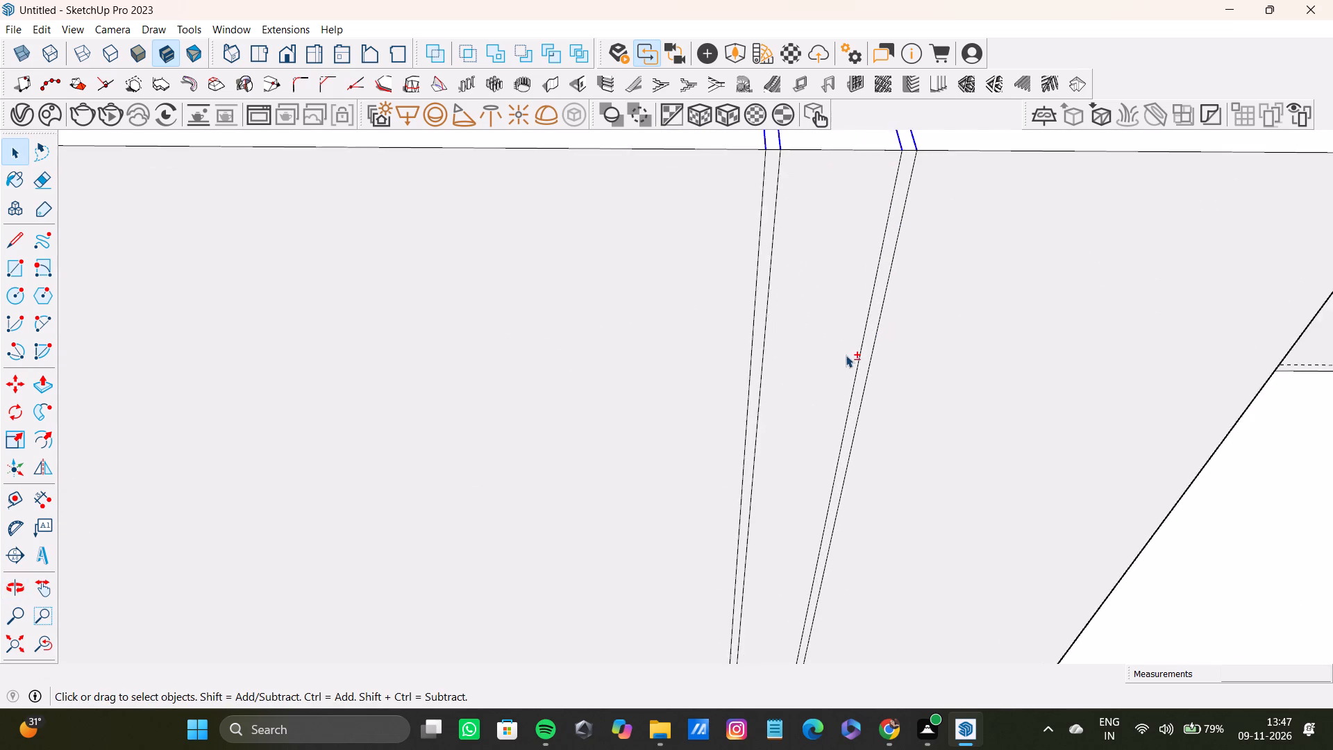
shift+scroll(846, 355, up, 2)
shift+click(855, 380)
shift+click(867, 394)
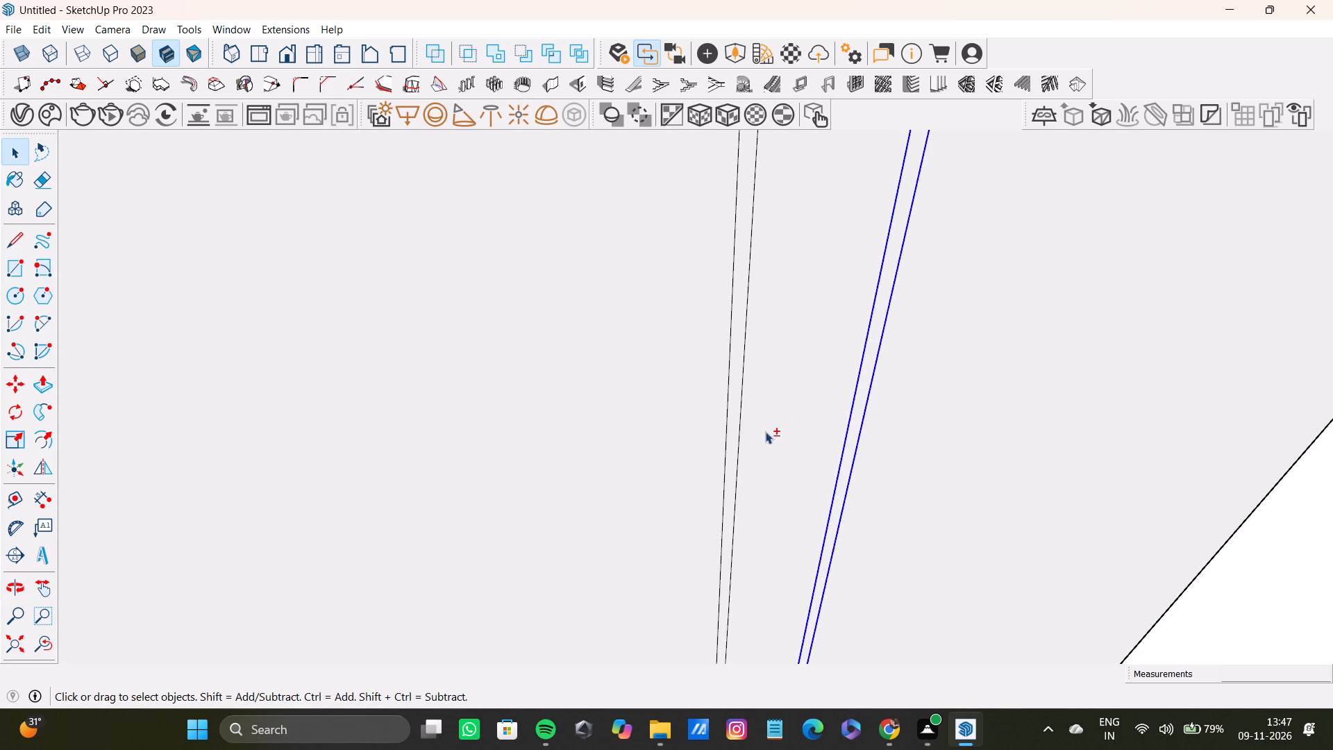
shift+click(723, 442)
shift+drag(698, 440, 705, 440)
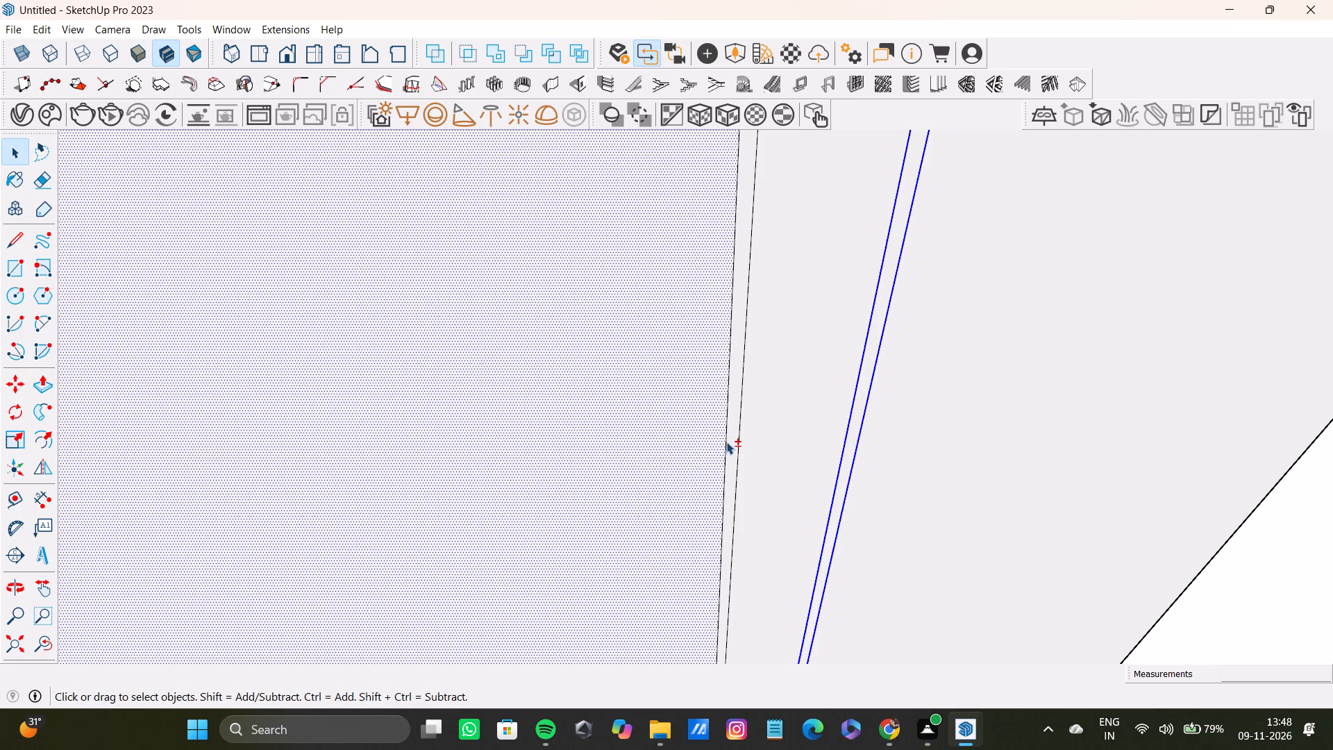
shift+click(726, 442)
shift+click(737, 444)
shift+click(692, 443)
shift+scroll(659, 416, down, 14)
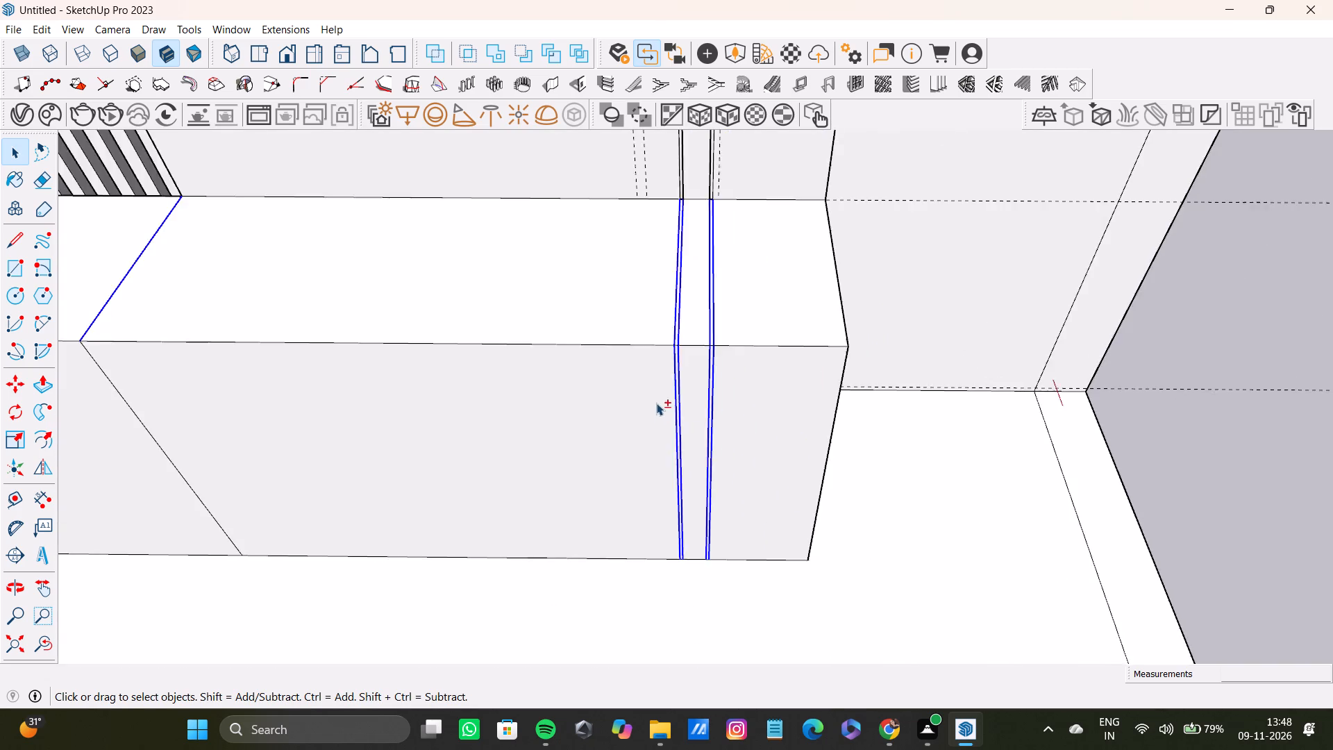
shift+middle_drag(656, 403, 1091, 403)
shift+scroll(605, 346, up, 8)
shift+click(526, 388)
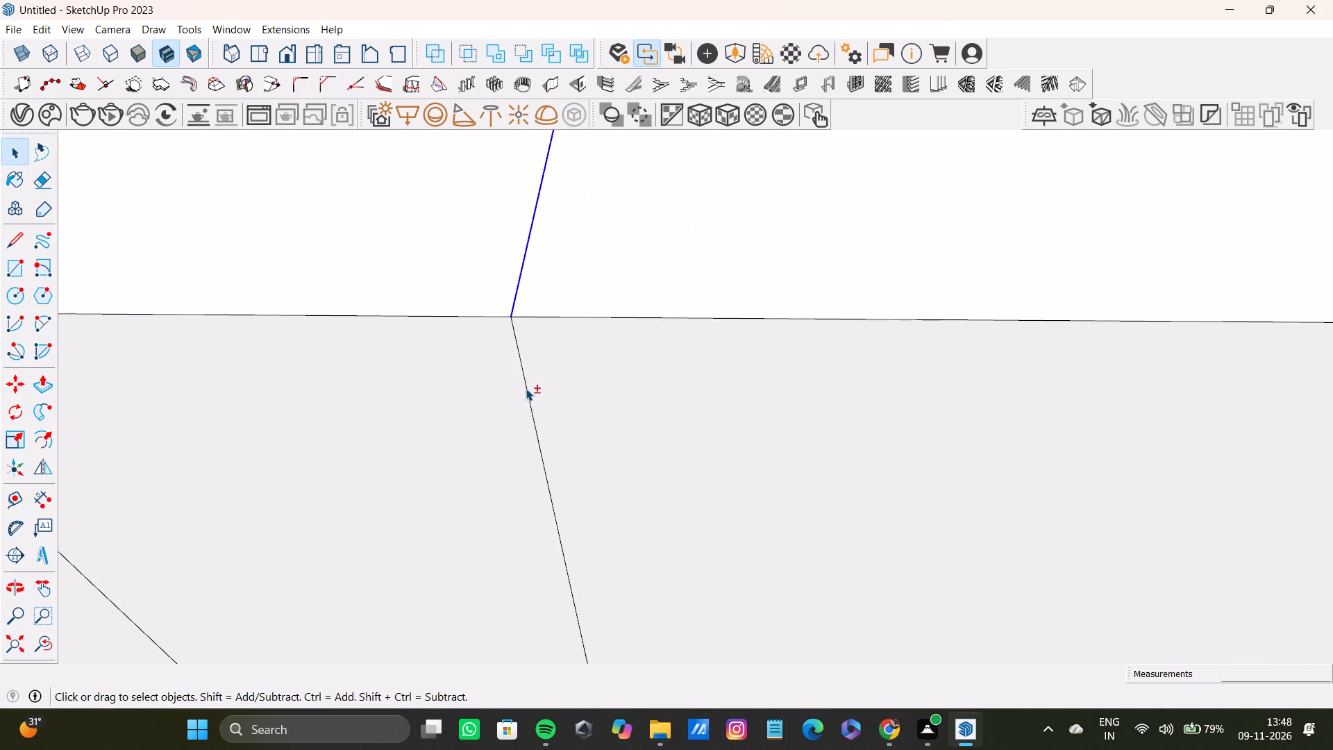
shift+scroll(526, 388, down, 8)
shift+middle_drag(518, 358, 769, 378)
shift+scroll(323, 373, up, 11)
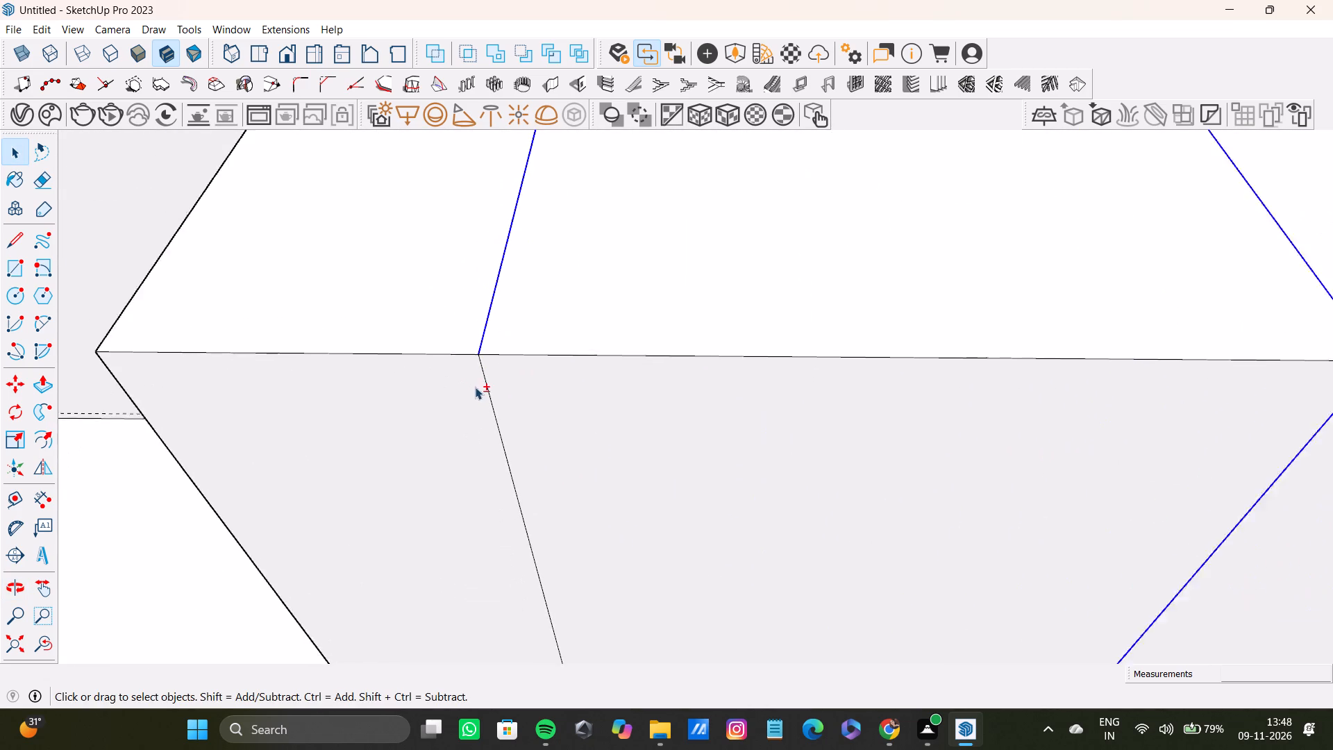
shift+scroll(475, 387, up, 3)
shift+click(494, 393)
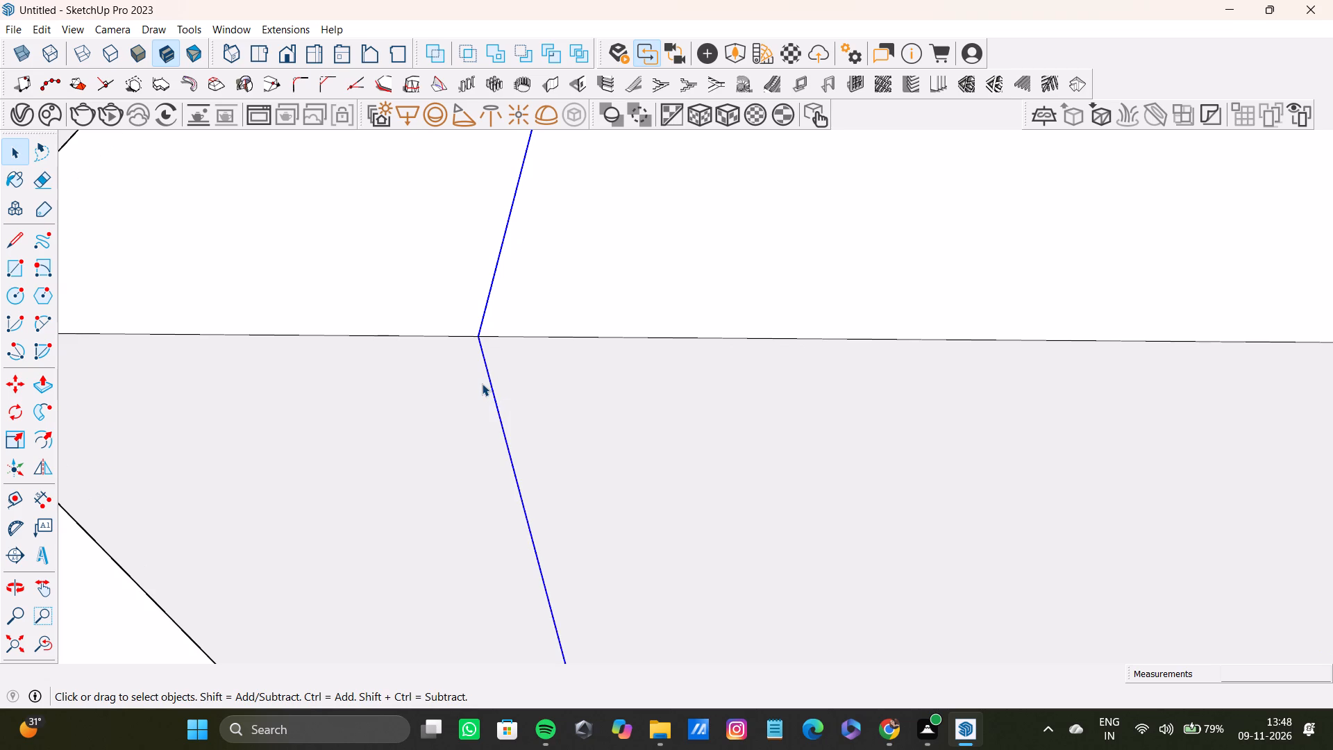
key(Delete)
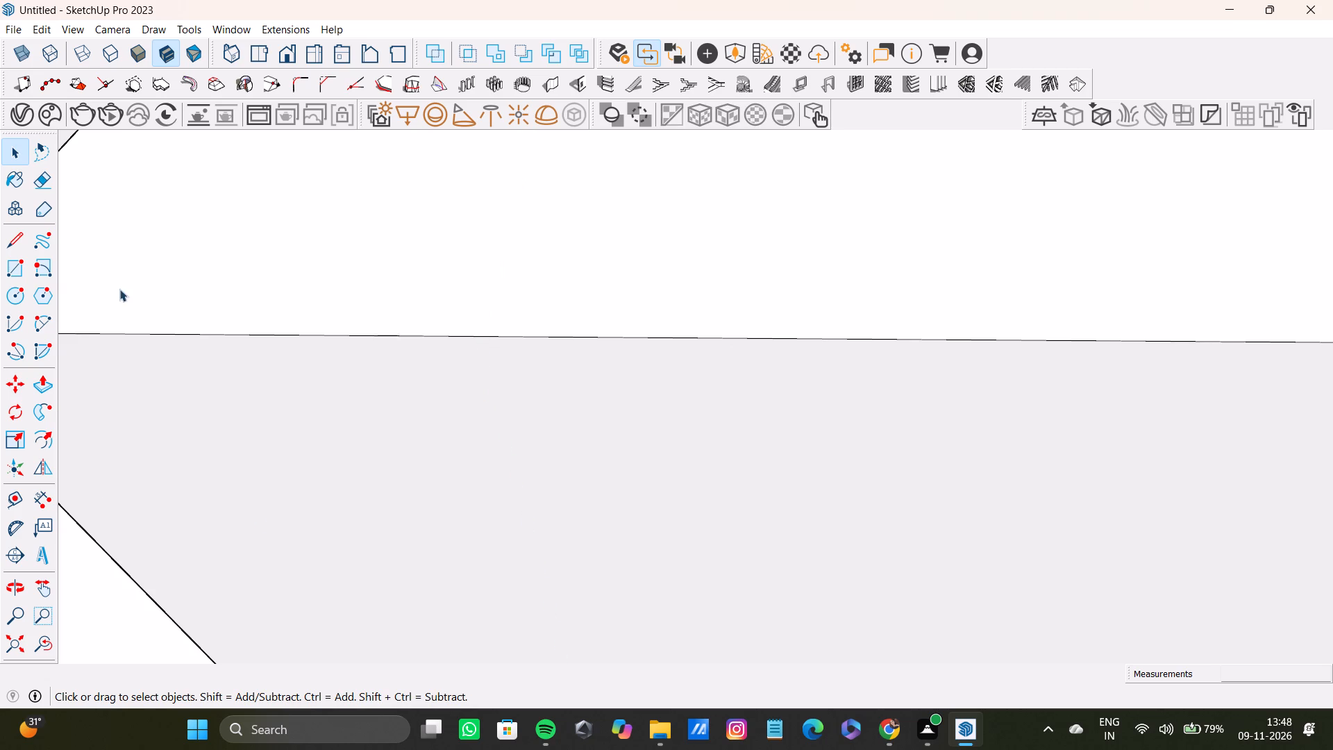
Place a vertical guide on the unit's end face, offset from the wall-side edge to line up with the pillar's front edge.
click(8, 640)
scroll(710, 374, down, 5)
middle_drag(716, 377, 342, 322)
scroll(762, 398, up, 3)
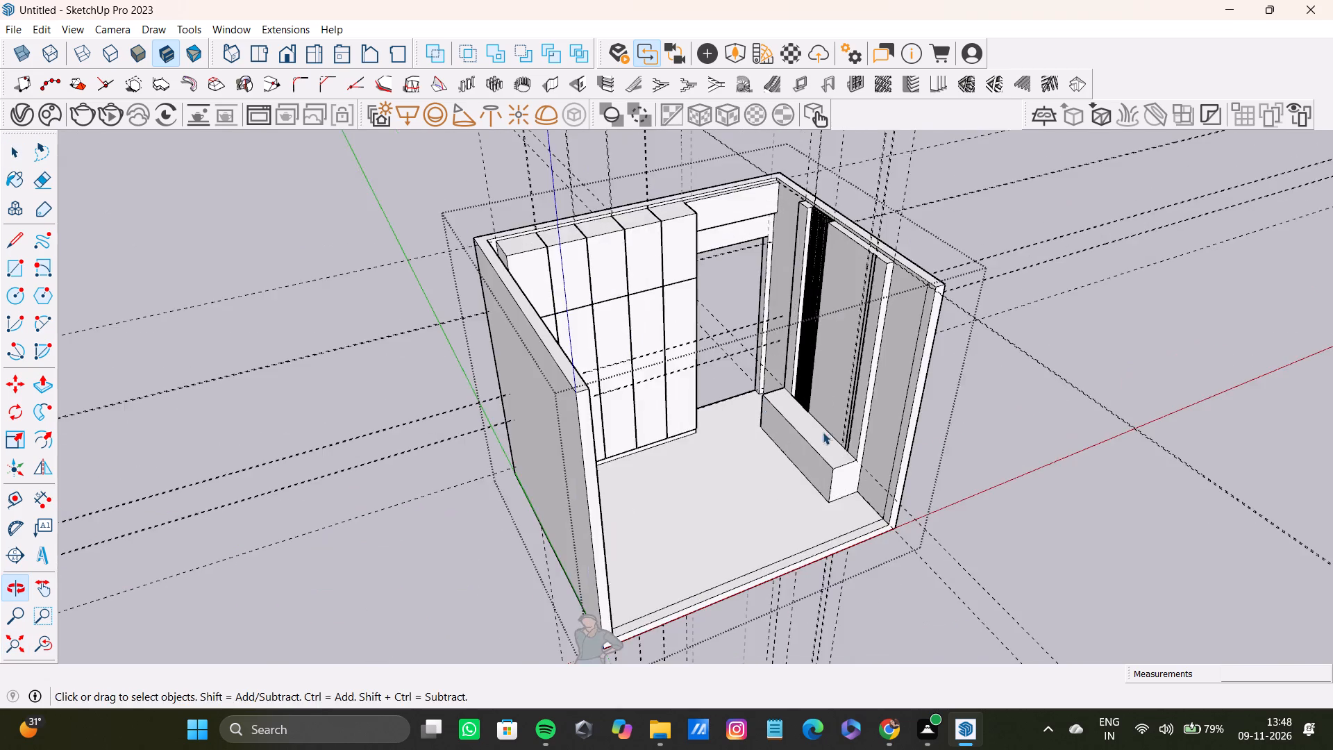
scroll(823, 432, up, 8)
middle_drag(821, 433, 763, 224)
scroll(832, 312, up, 4)
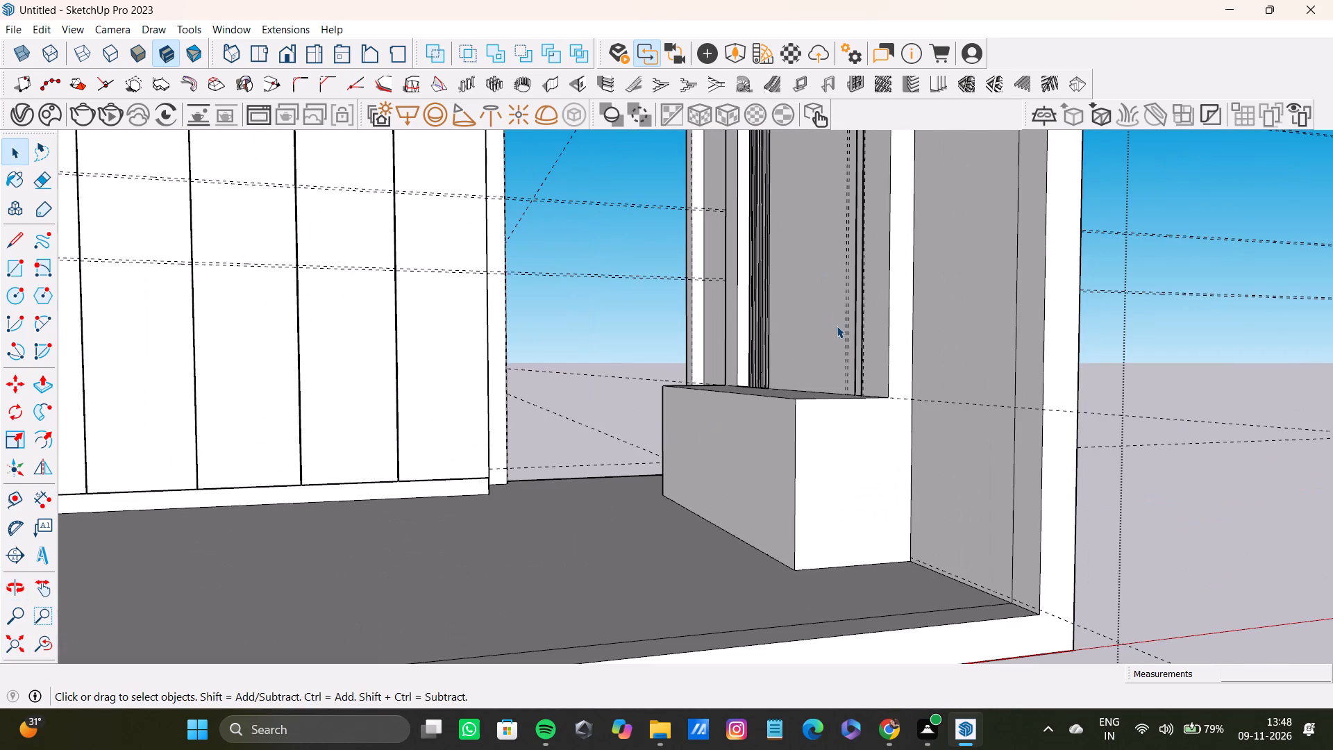
key(t)
scroll(904, 339, up, 11)
click(917, 324)
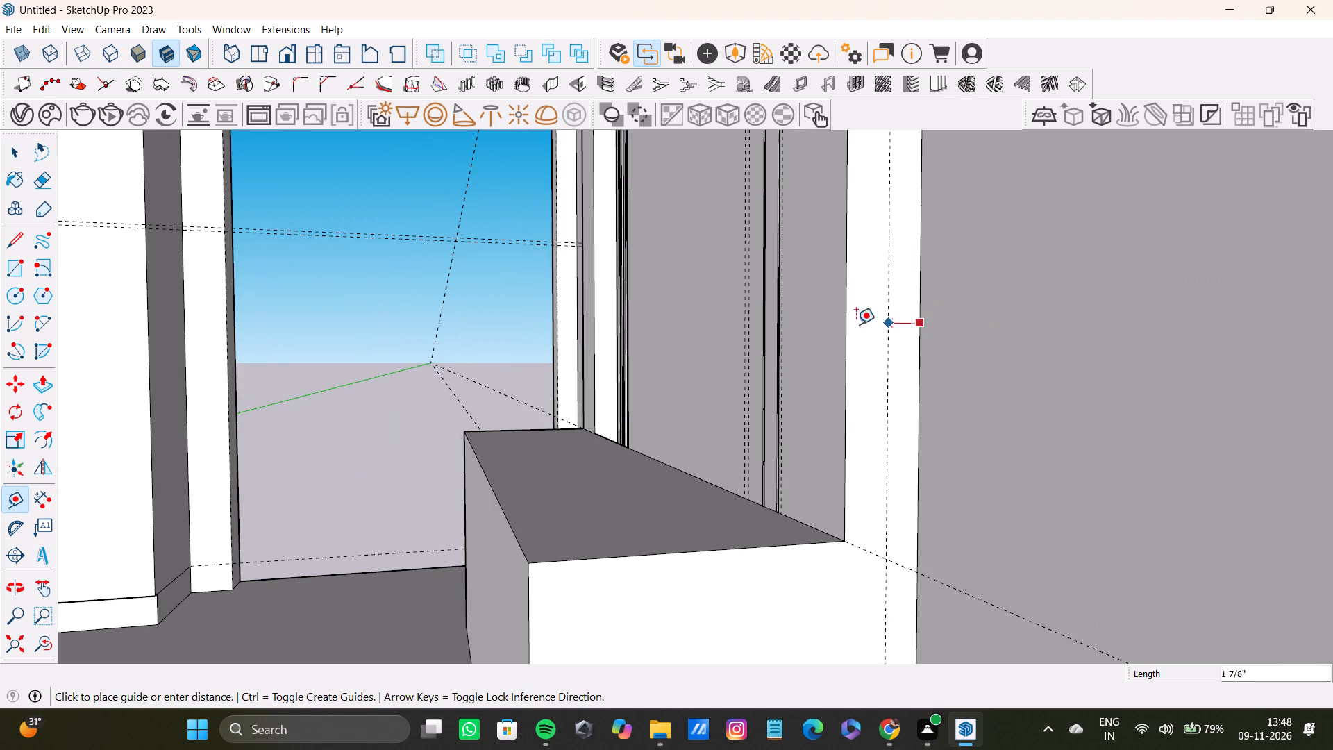
click(849, 336)
Draw a 2' 2 5/8" vertical line along the guide from the unit's top corner down to the floor.
scroll(846, 423, down, 8)
shift+middle_drag(846, 470, 823, 316)
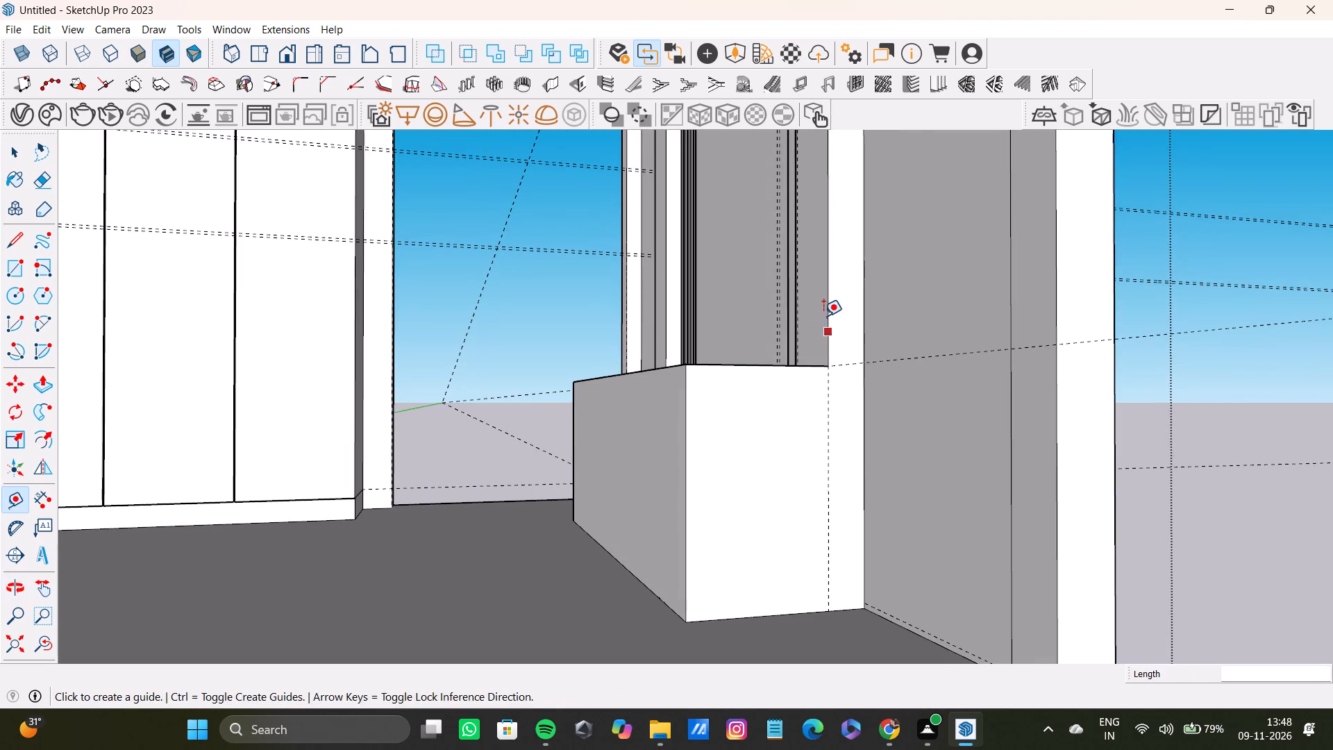
key(l)
scroll(860, 492, up, 7)
click(814, 292)
scroll(800, 446, down, 4)
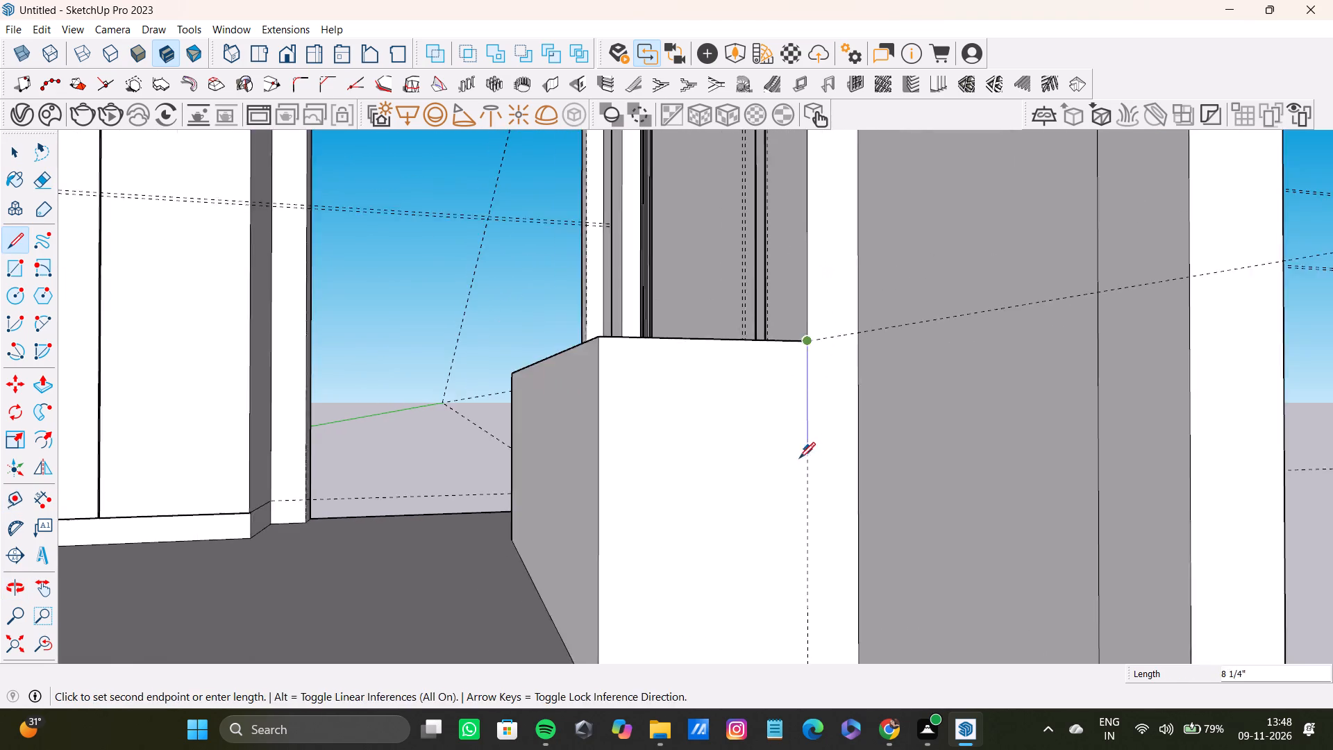
shift+middle_drag(798, 460, 779, 210)
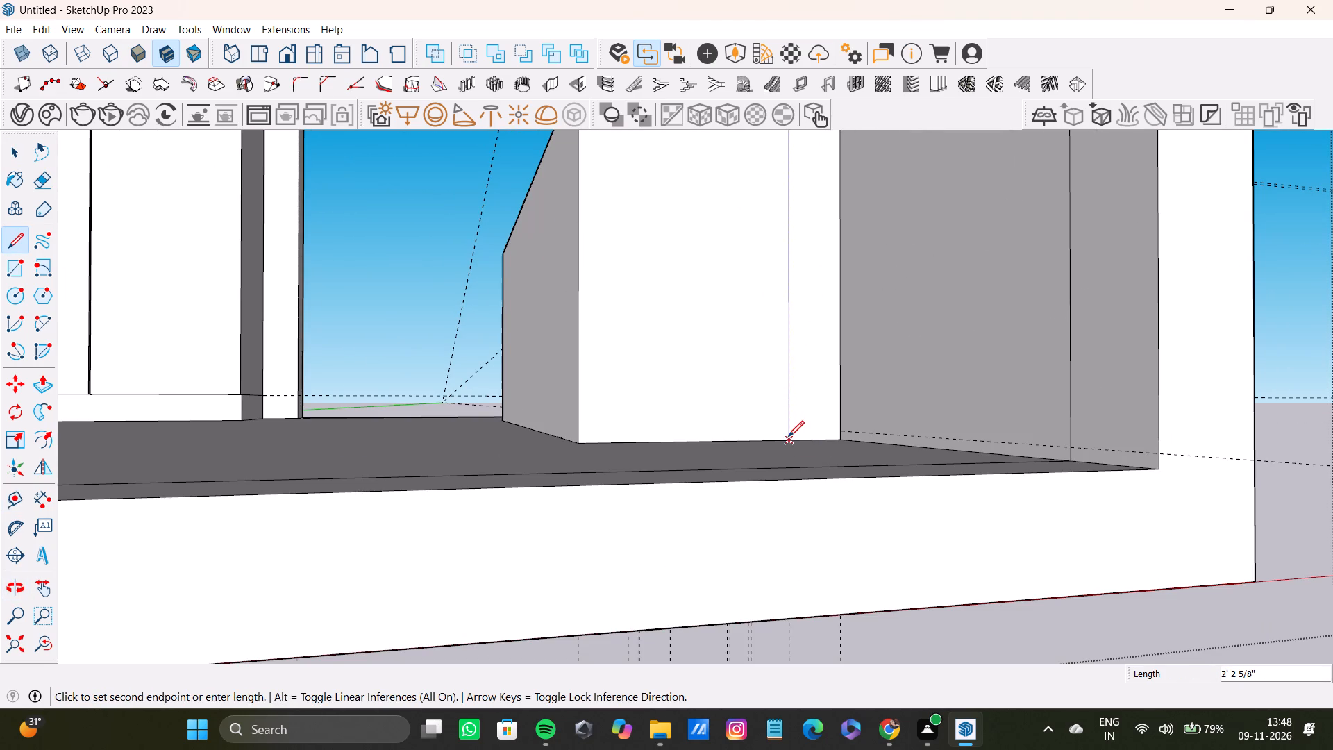
click(788, 437)
Place a matching vertical guide on the unit's opposite end face, from the wall-side edge to the pillar's front edge.
scroll(771, 406, down, 4)
middle_drag(757, 385, 939, 438)
scroll(839, 412, down, 8)
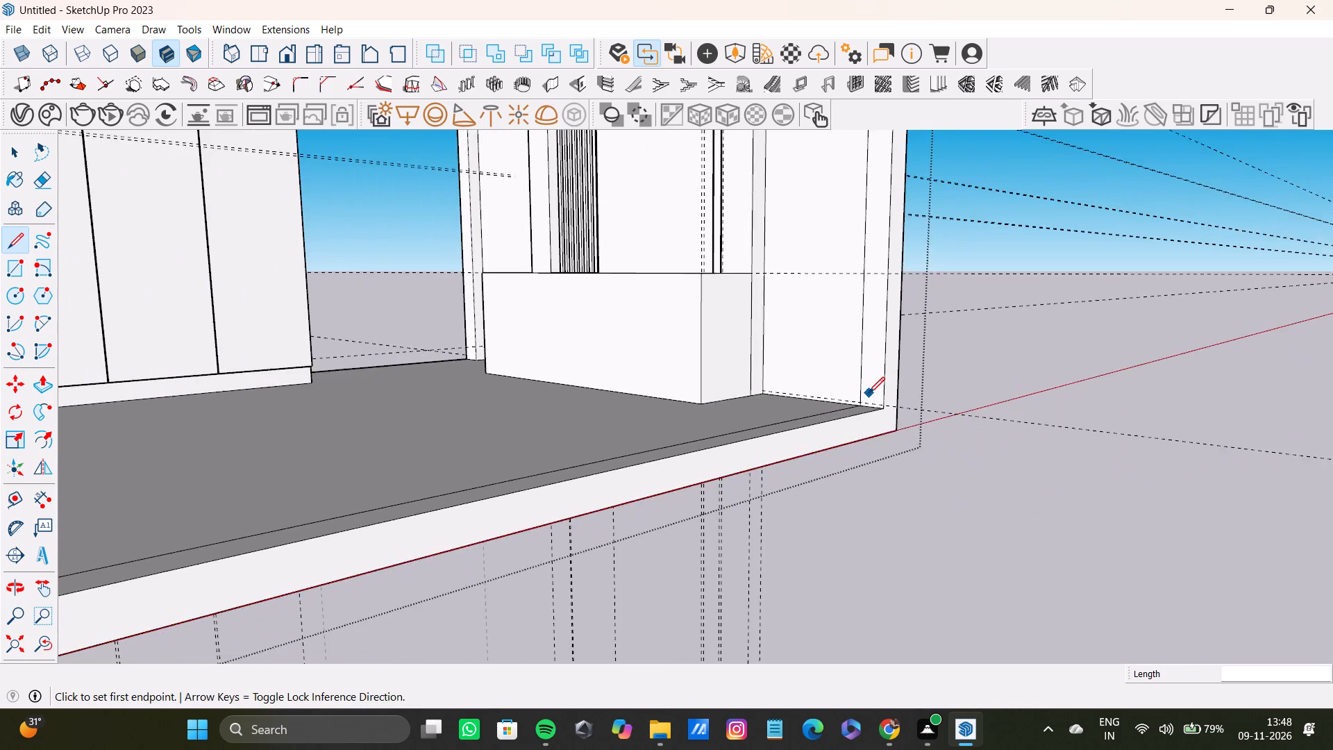
shift+middle_drag(869, 393, 879, 483)
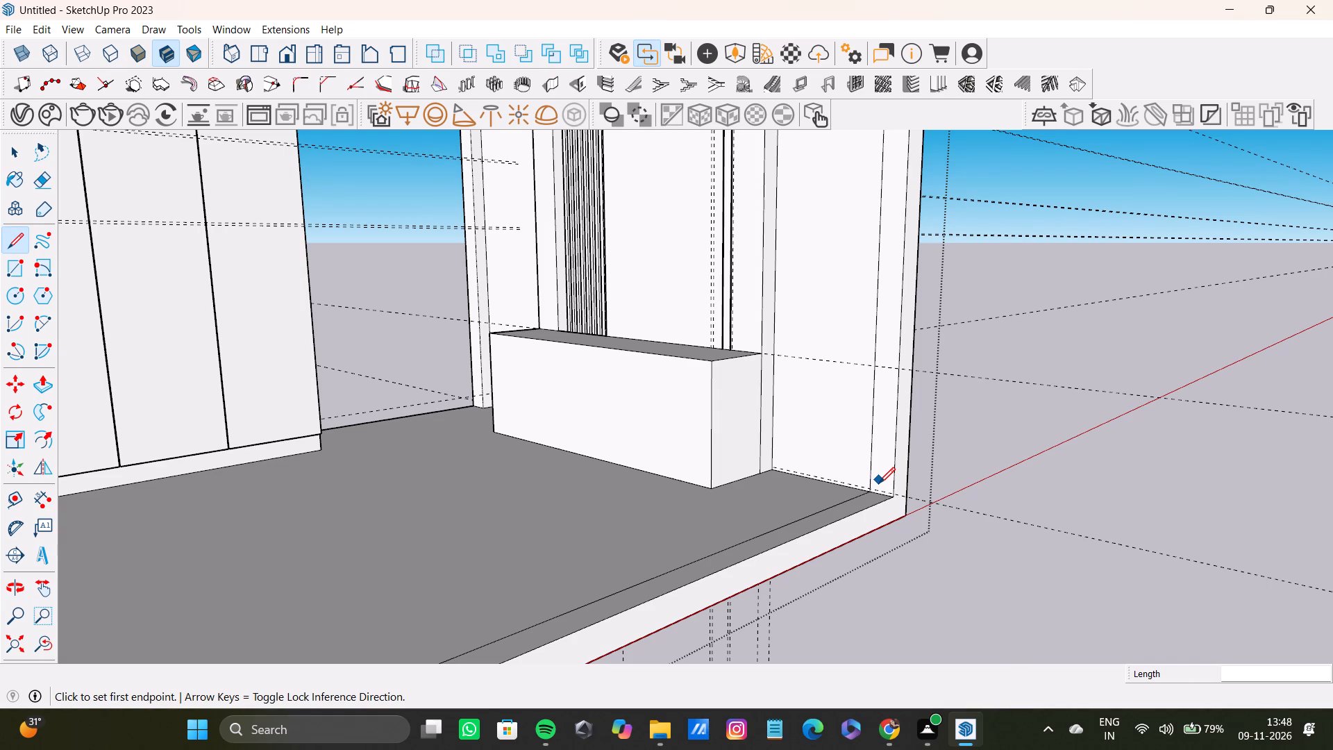
scroll(672, 392, down, 3)
shift+scroll(631, 413, up, 13)
middle_drag(551, 347, 984, 393)
scroll(876, 293, up, 12)
click(880, 276)
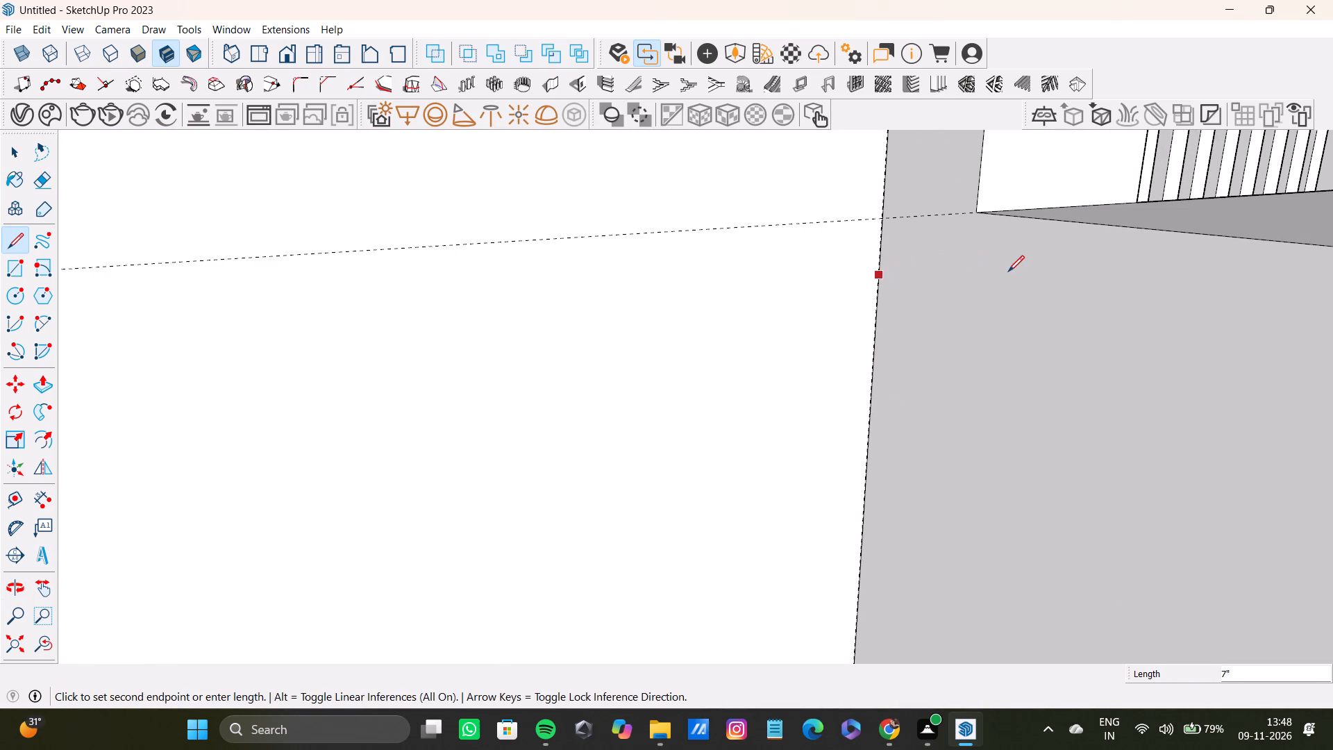
key(space)
key(t)
click(875, 342)
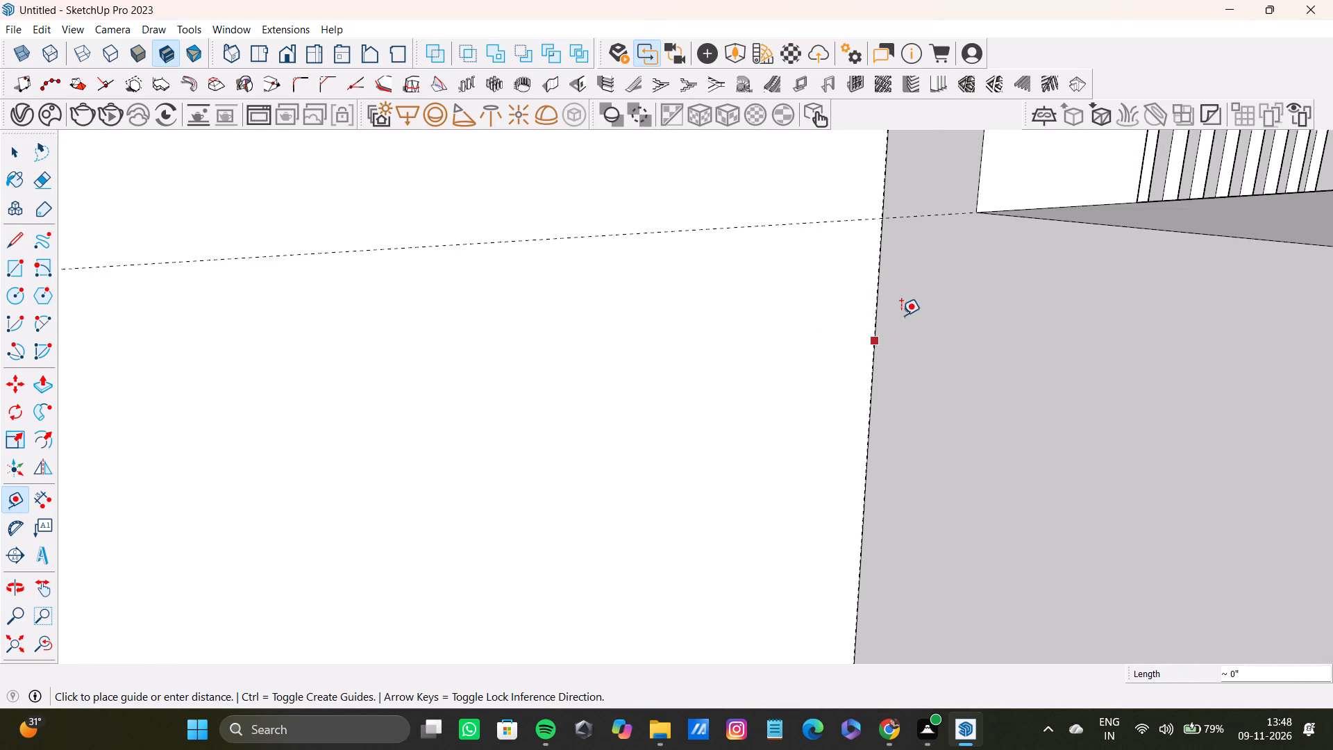
click(975, 216)
Draw a vertical line about 2' 2 11/16" long along the guide on the unit's opposite end face, from top corner to floor.
key(l)
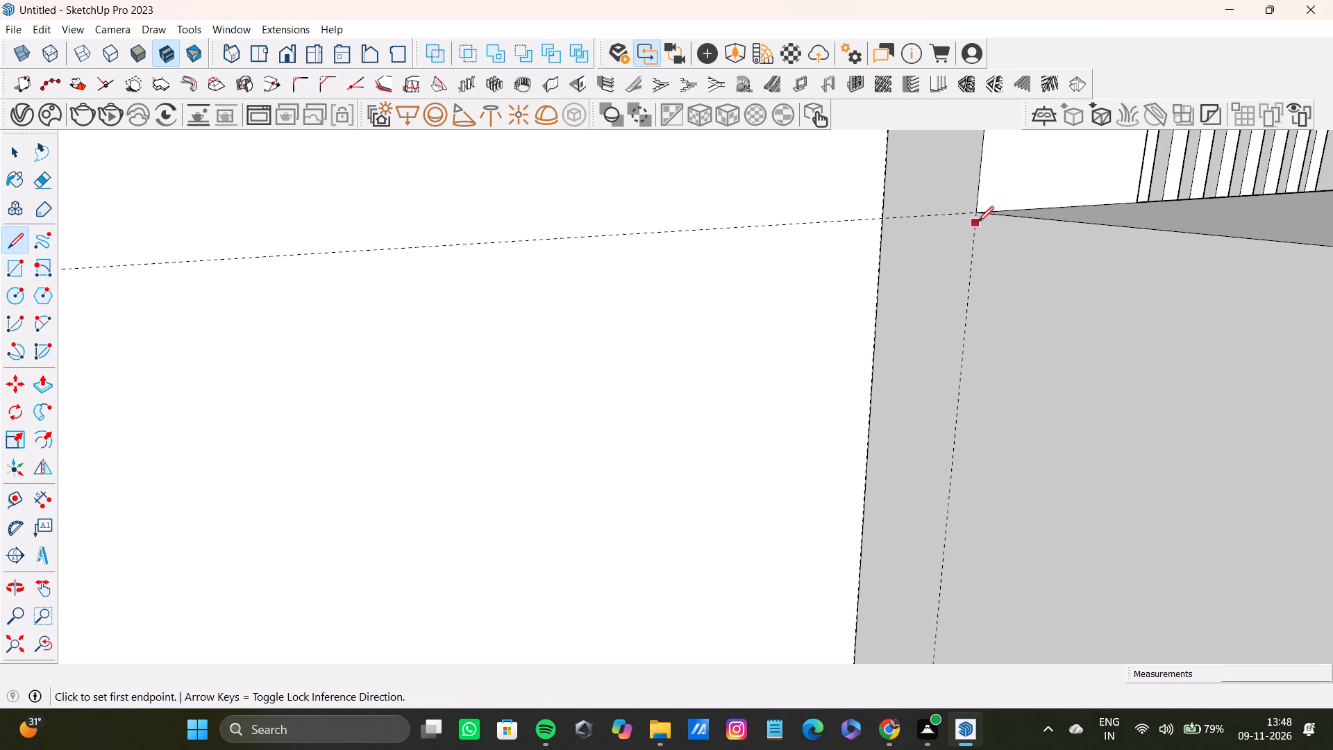
click(972, 212)
scroll(971, 487, down, 4)
middle_drag(962, 501, 961, 300)
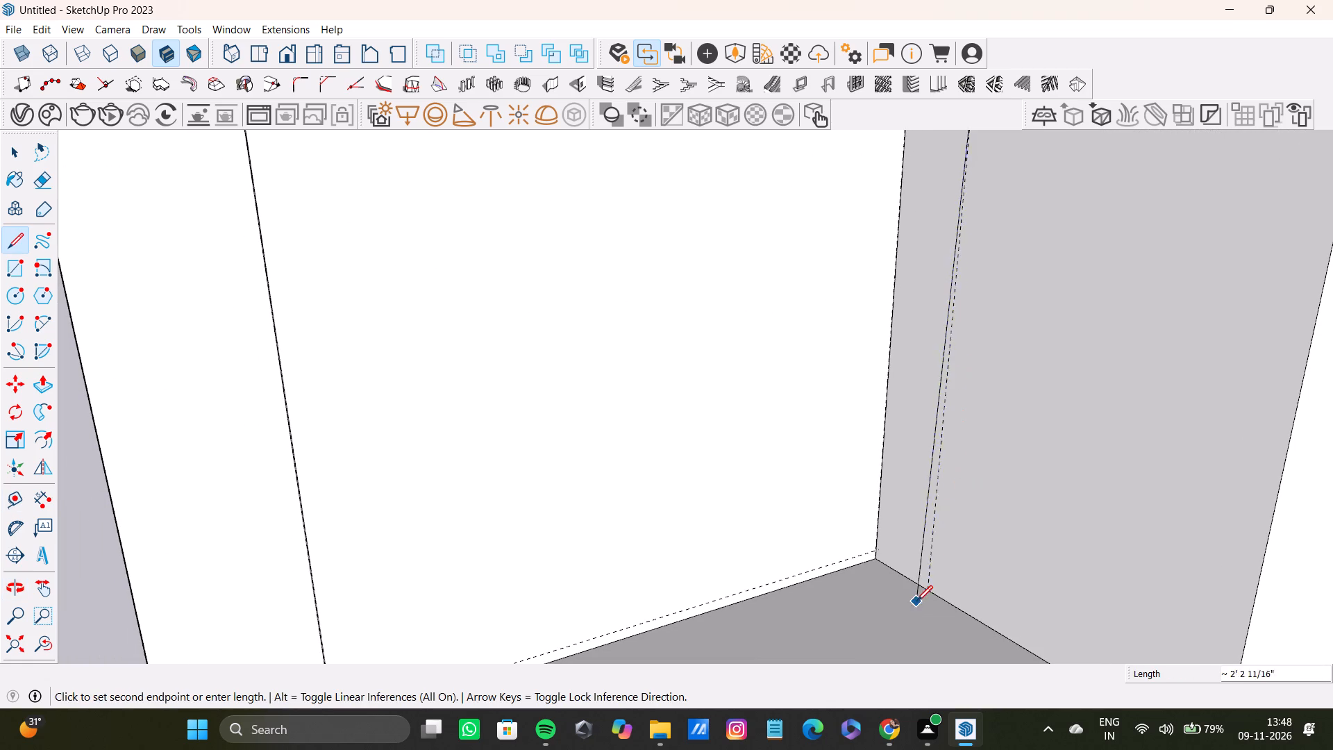
click(927, 590)
key(space)
Push/Pull the low unit's top face upward by about 8 3/16" to make the box taller.
click(18, 651)
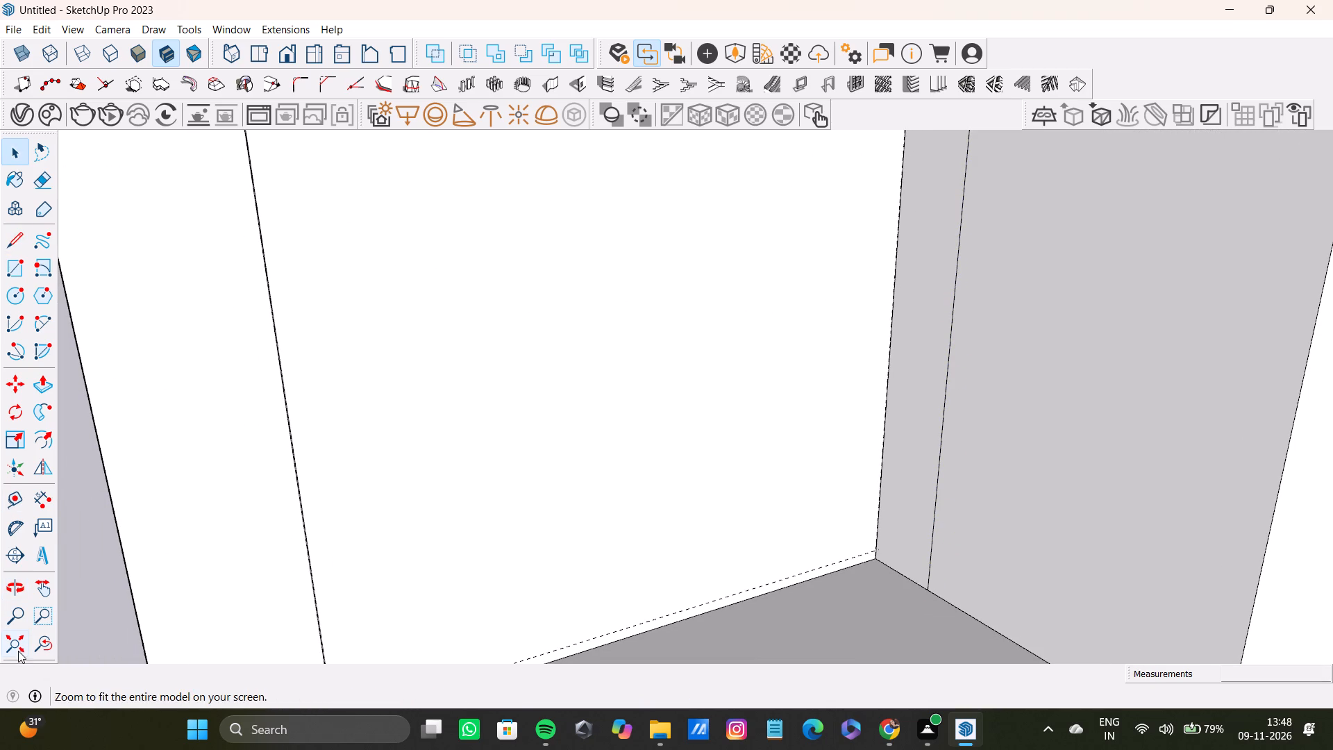
middle_drag(974, 409, 325, 390)
scroll(686, 337, down, 4)
middle_click(700, 363)
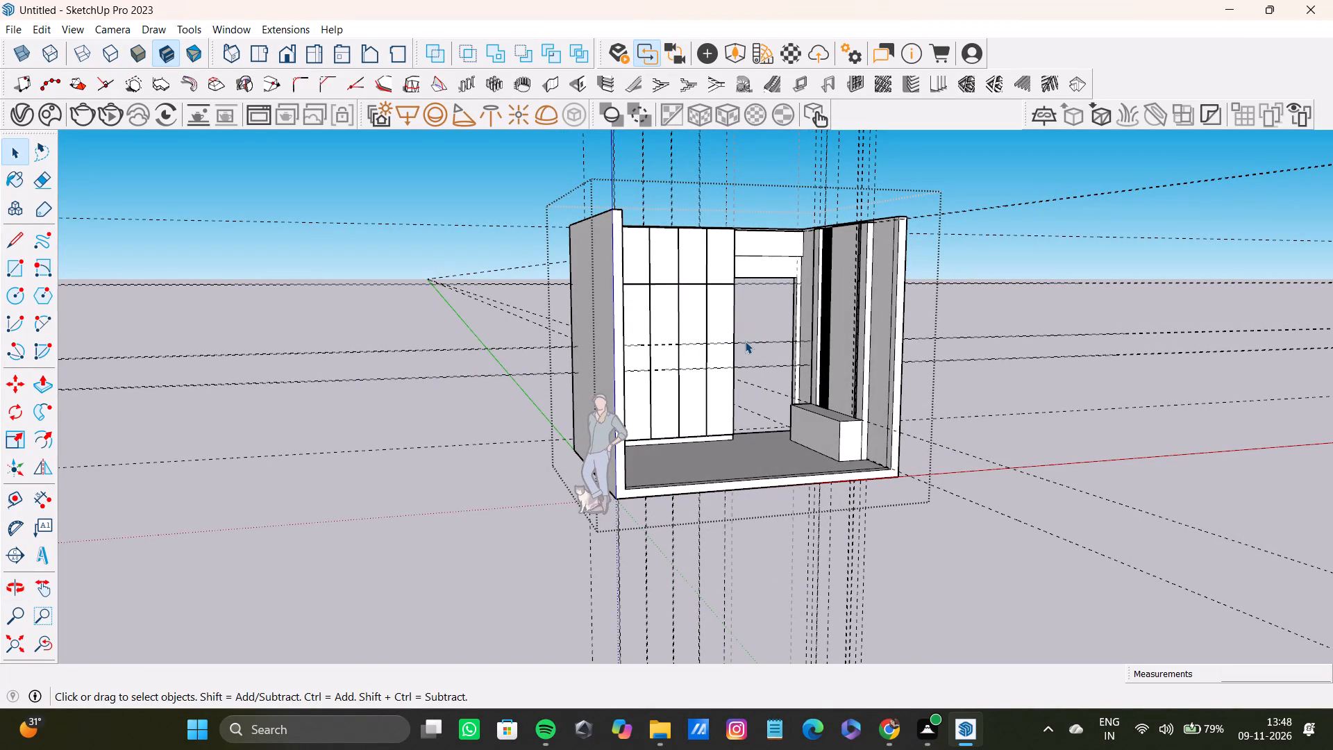
scroll(798, 444, up, 2)
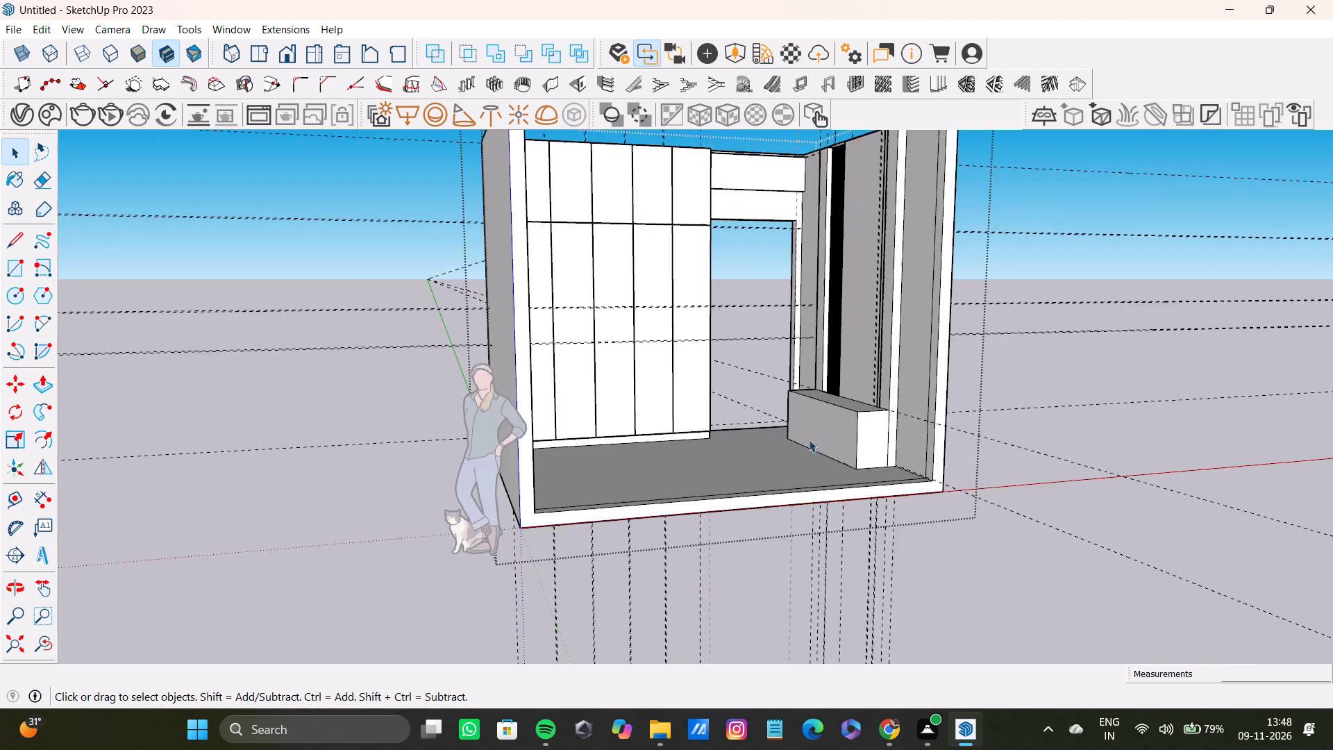
scroll(809, 440, up, 8)
shift+middle_drag(848, 412, 853, 499)
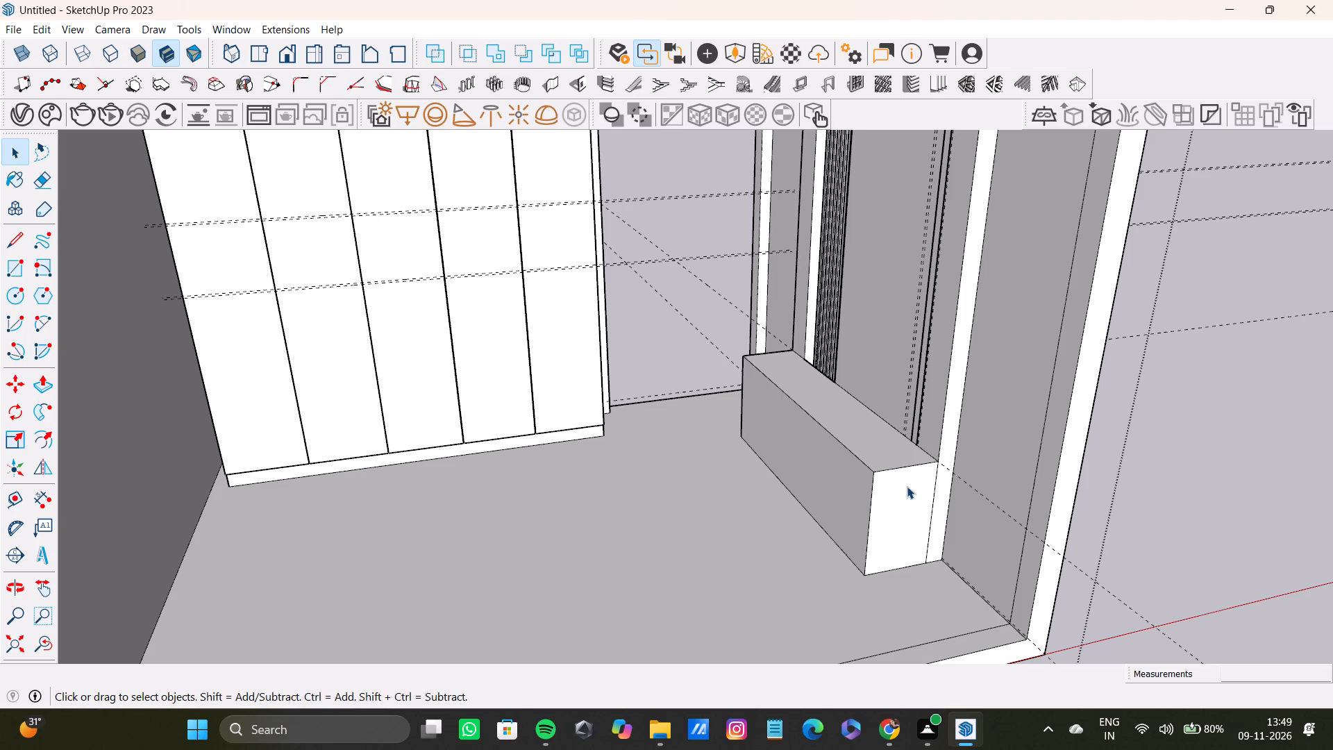
key(space)
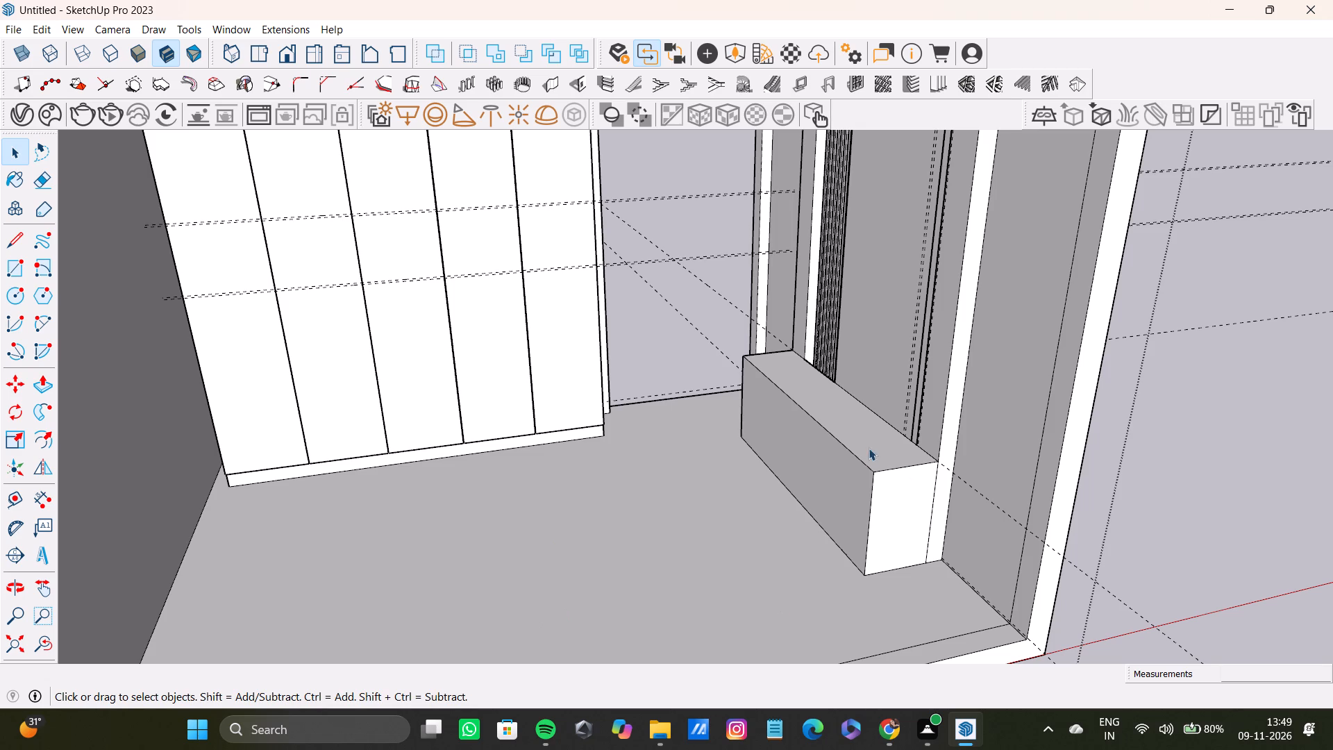
click(875, 442)
key(p)
drag(870, 440, 863, 409)
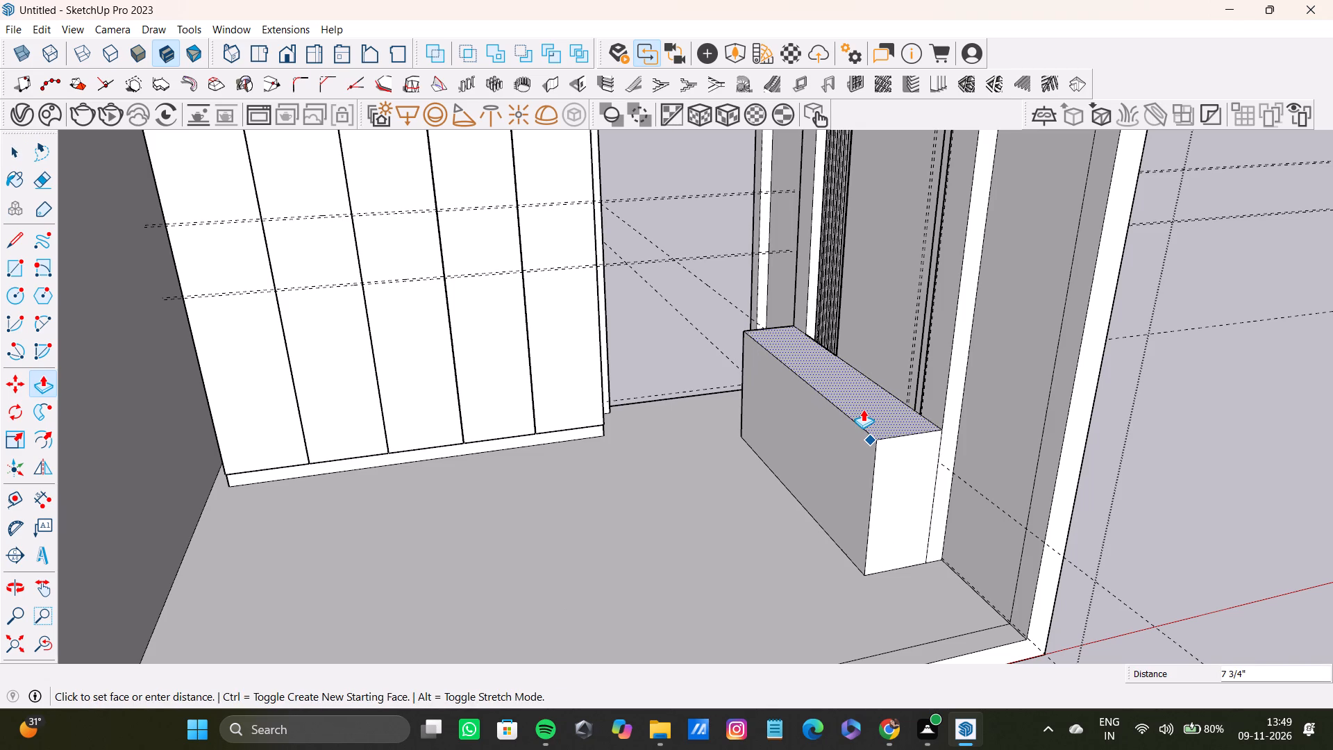
drag(863, 409, 875, 408)
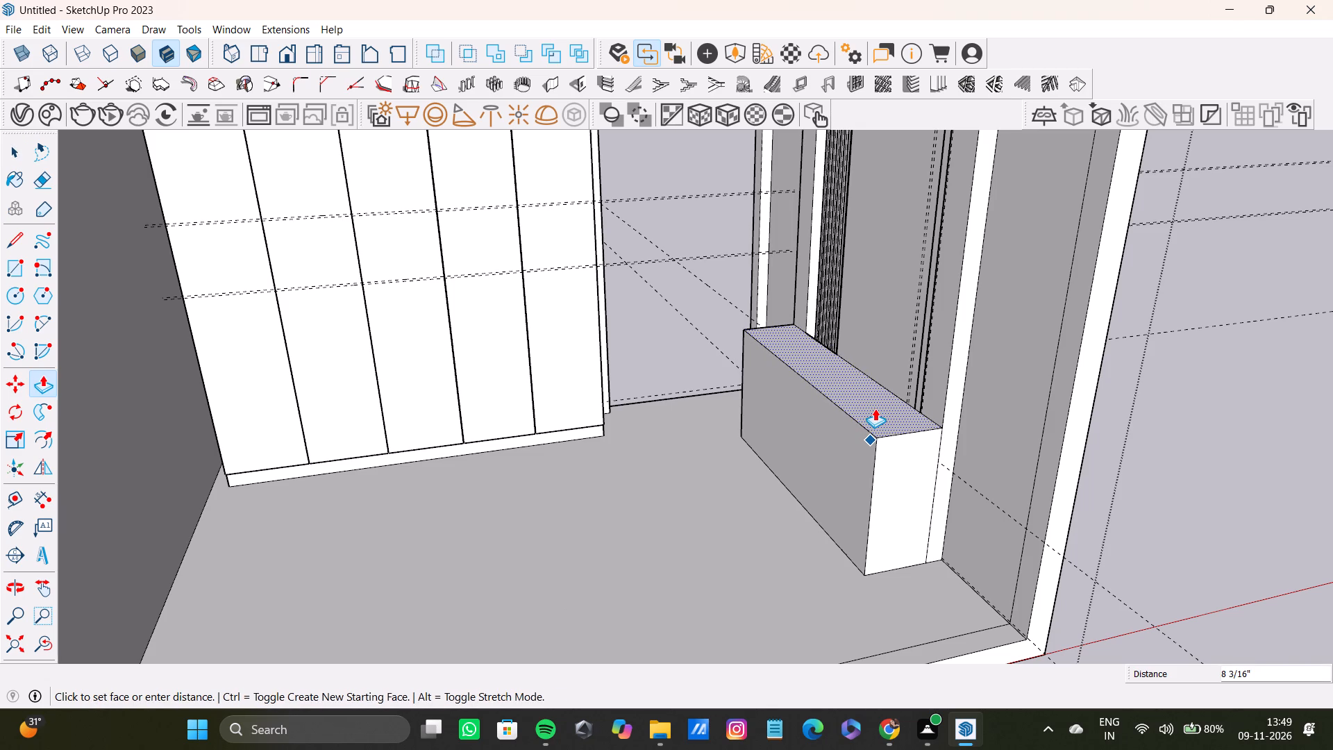
Examine the room from several angles, checking the raised low unit against the fluted panel, pillars, wardrobe and door opening.
click(8, 642)
middle_drag(641, 442, 896, 489)
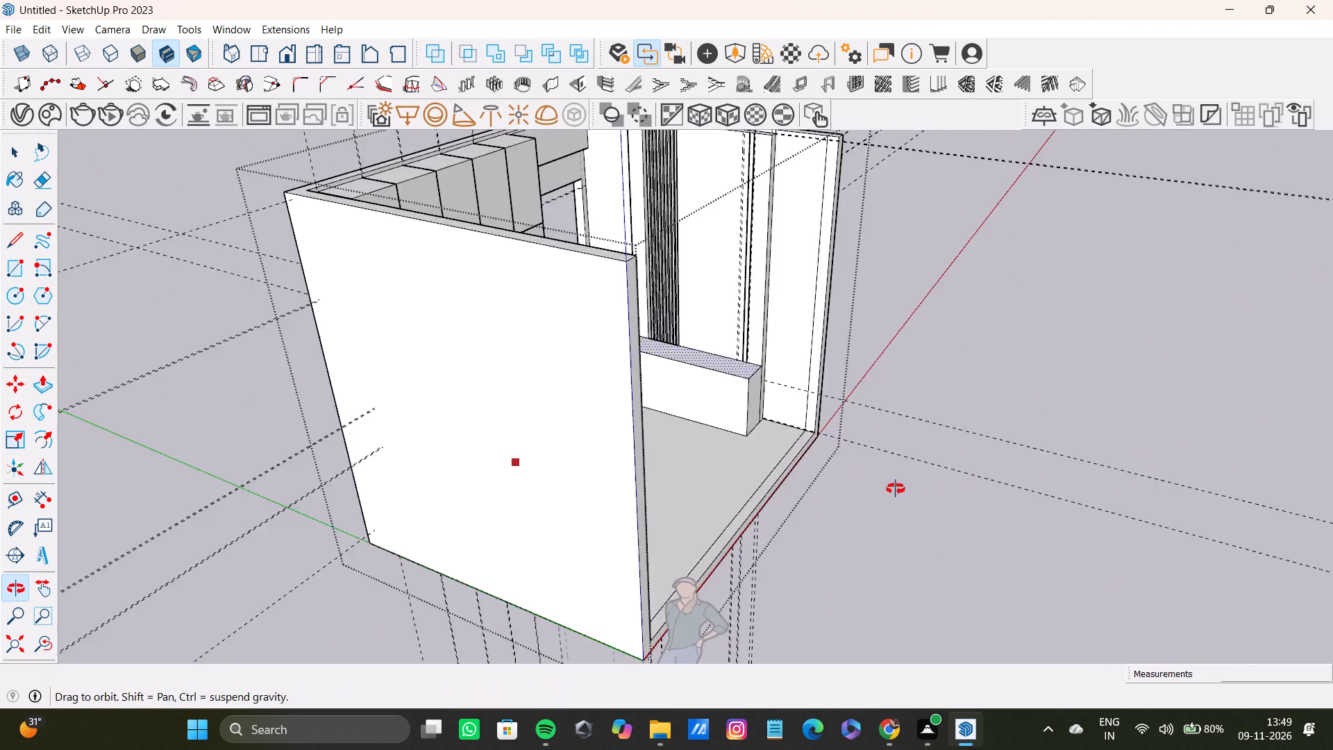
middle_drag(896, 489, 1182, 558)
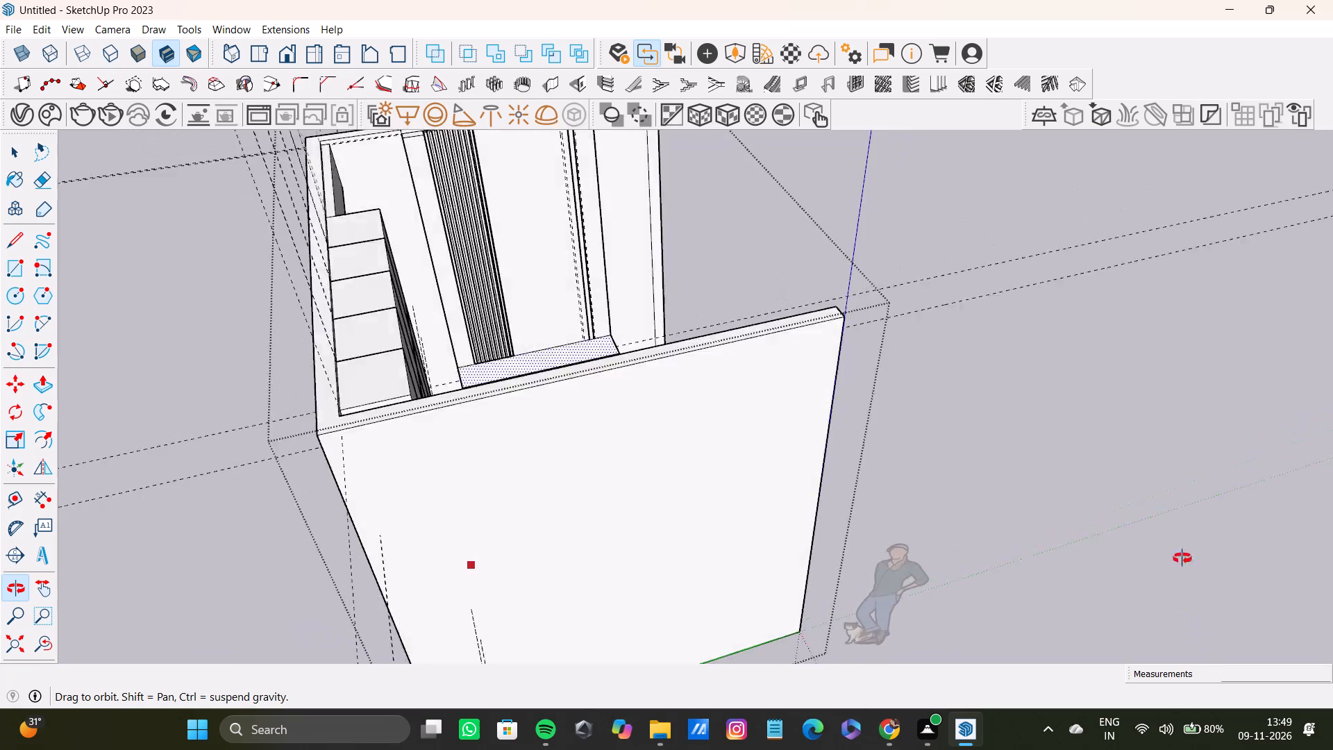
middle_drag(1182, 558, 735, 351)
scroll(757, 284, up, 7)
scroll(782, 196, down, 4)
middle_drag(776, 191, 863, 376)
scroll(863, 383, down, 9)
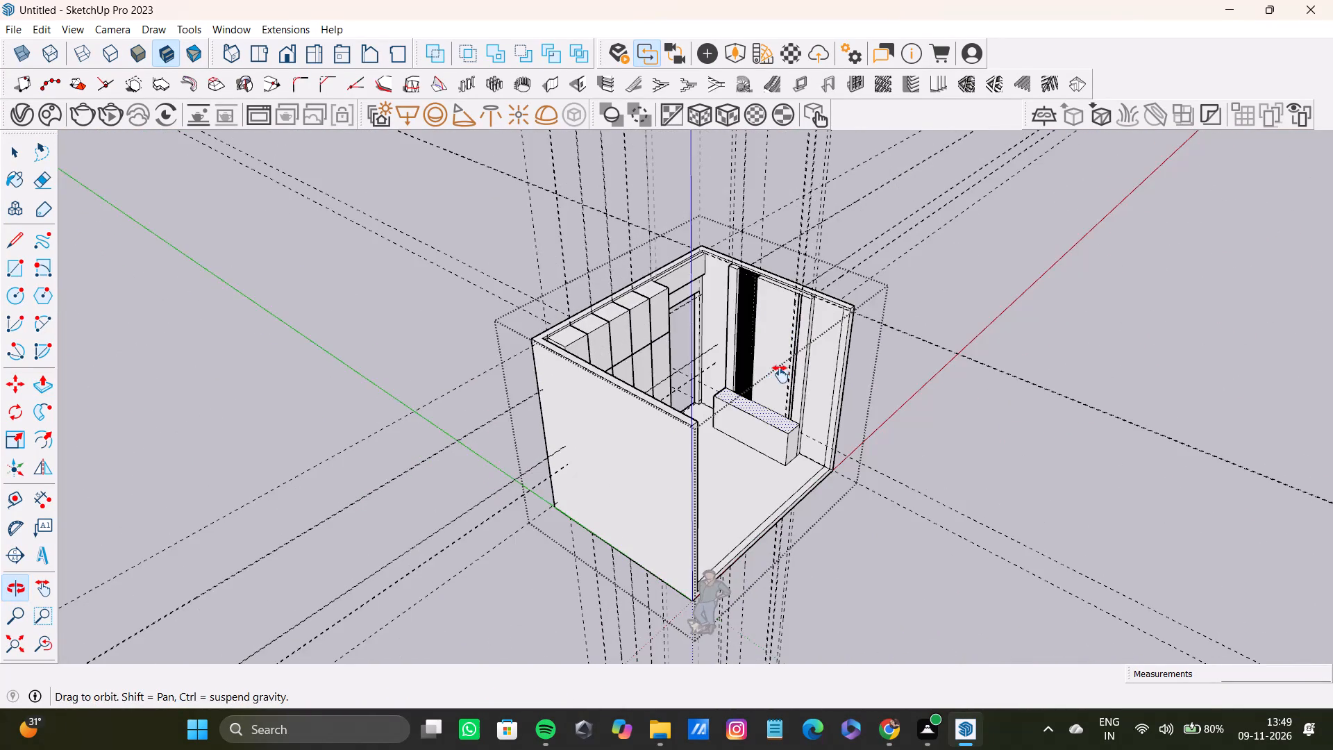
scroll(731, 390, up, 16)
middle_drag(714, 409, 714, 408)
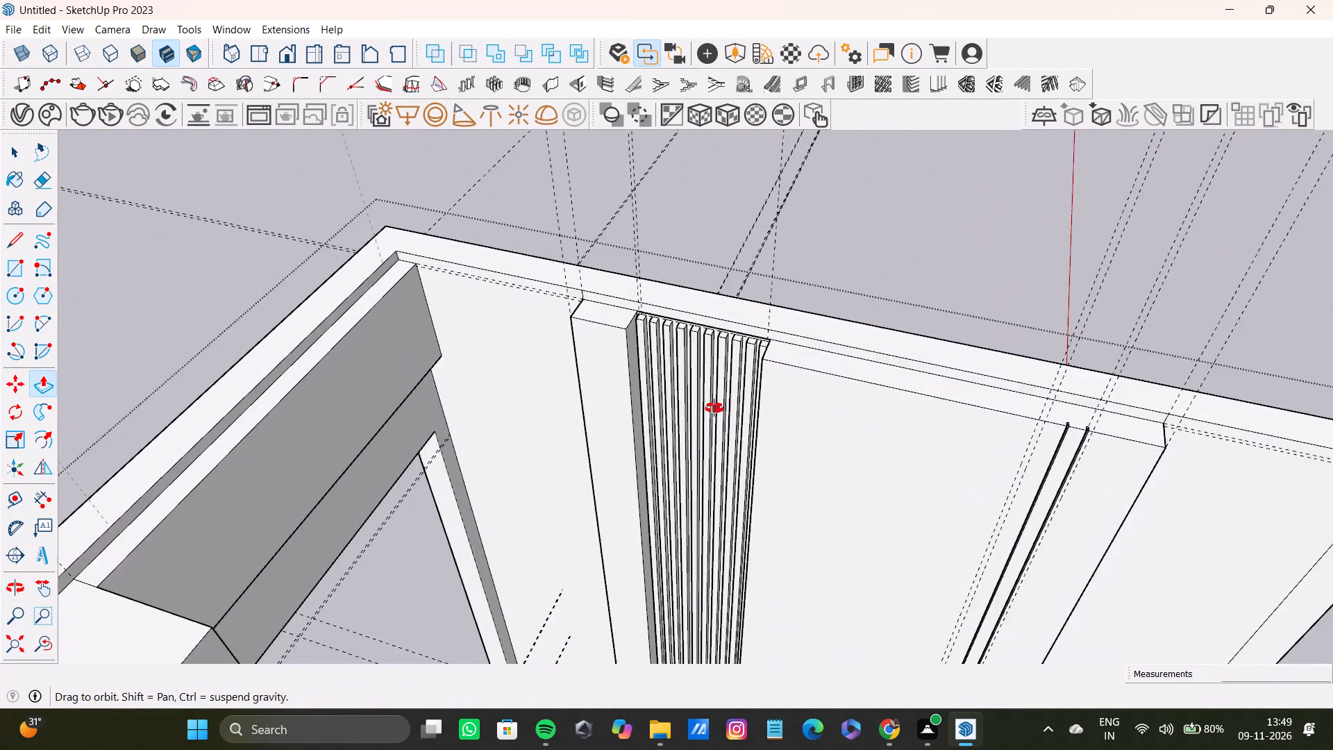
middle_drag(714, 408, 685, 451)
scroll(697, 441, down, 9)
shift+middle_drag(722, 435, 670, 410)
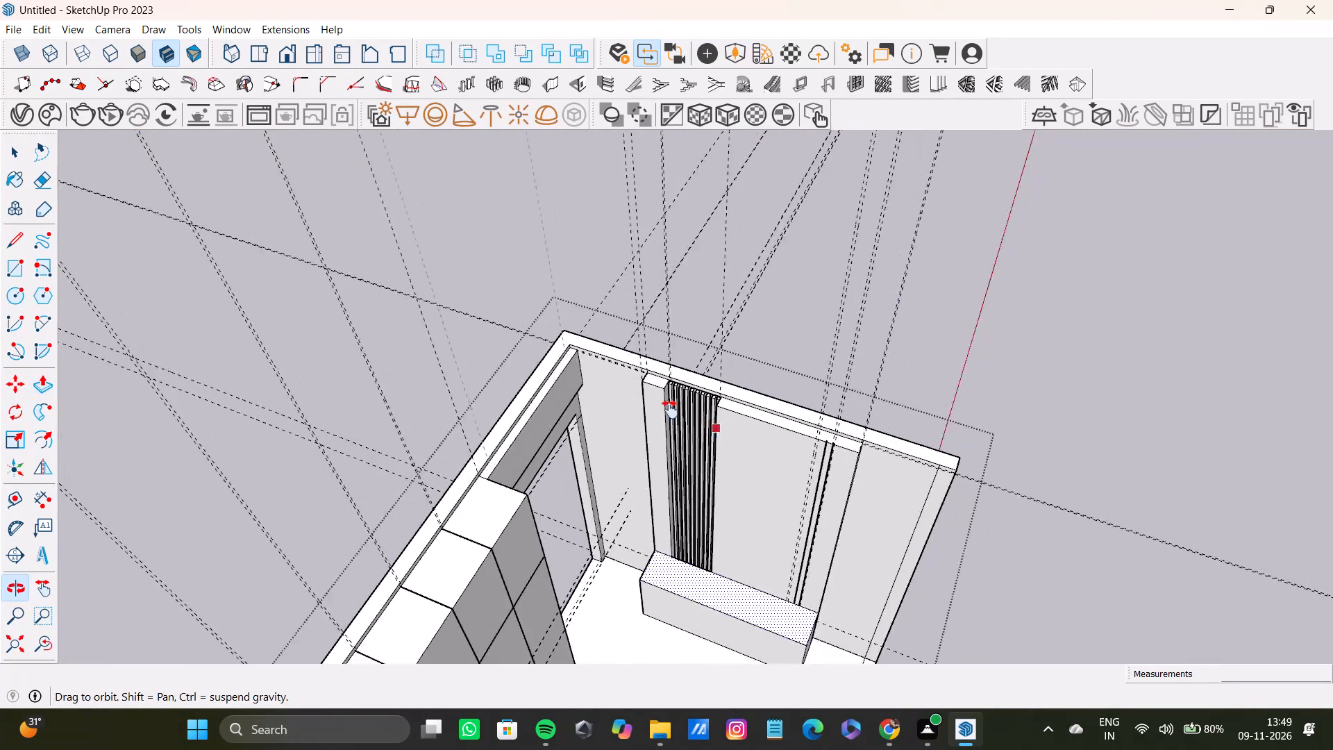
shift+middle_drag(670, 410, 621, 344)
scroll(626, 332, down, 9)
middle_drag(654, 399, 435, 392)
scroll(599, 396, down, 4)
middle_drag(599, 435, 451, 325)
scroll(557, 408, up, 3)
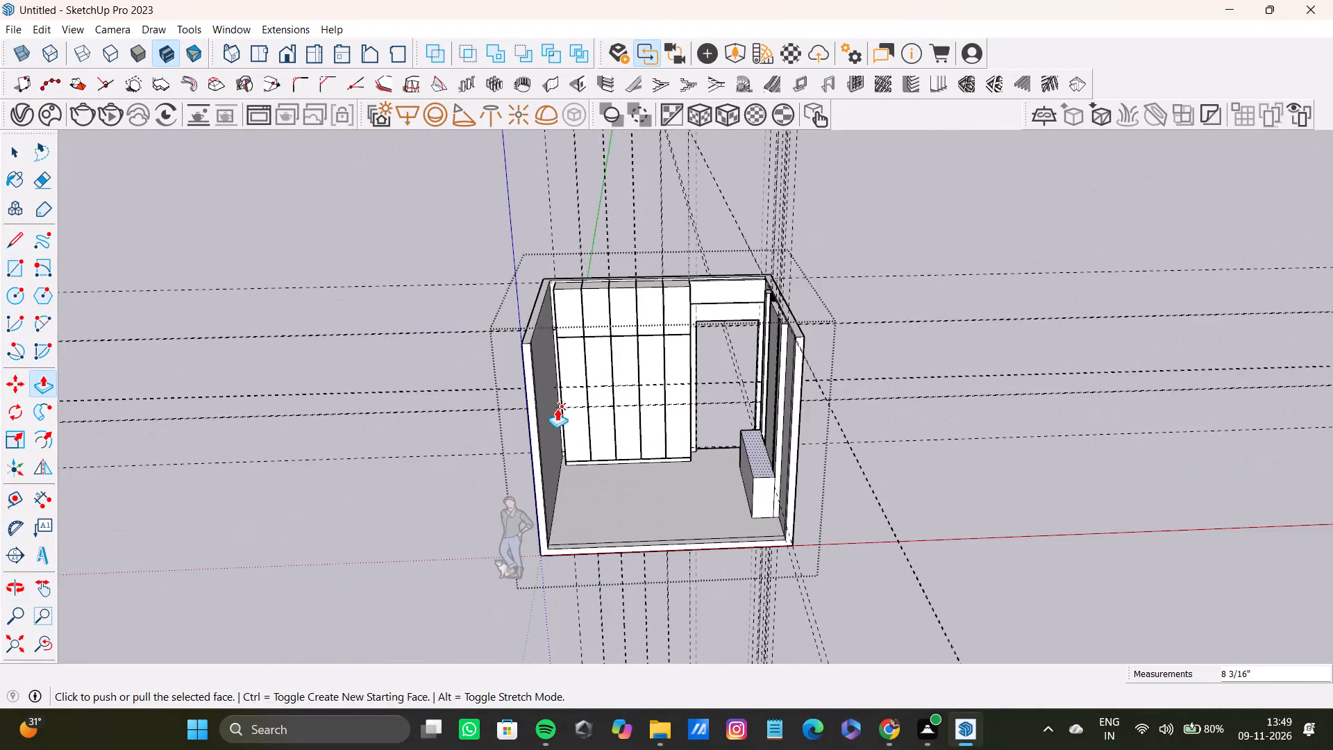
scroll(557, 408, up, 11)
scroll(609, 392, down, 8)
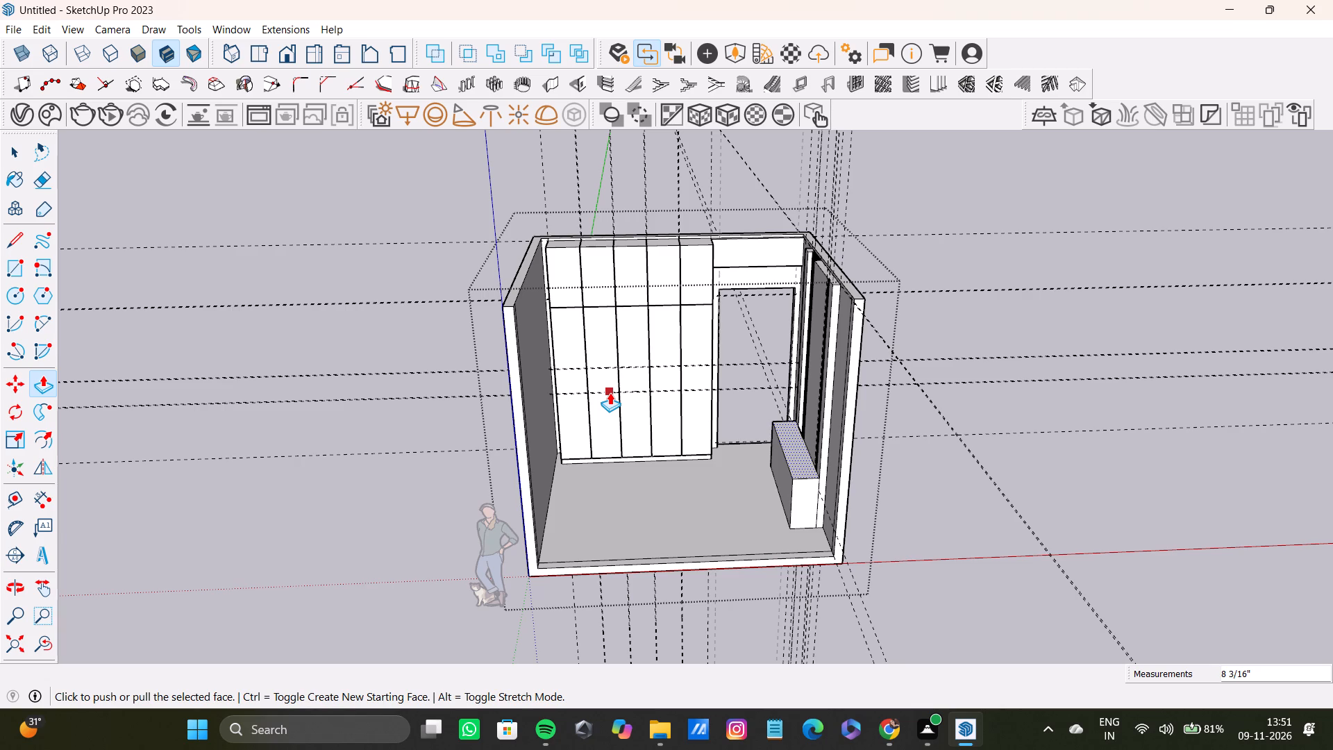
scroll(789, 322, up, 9)
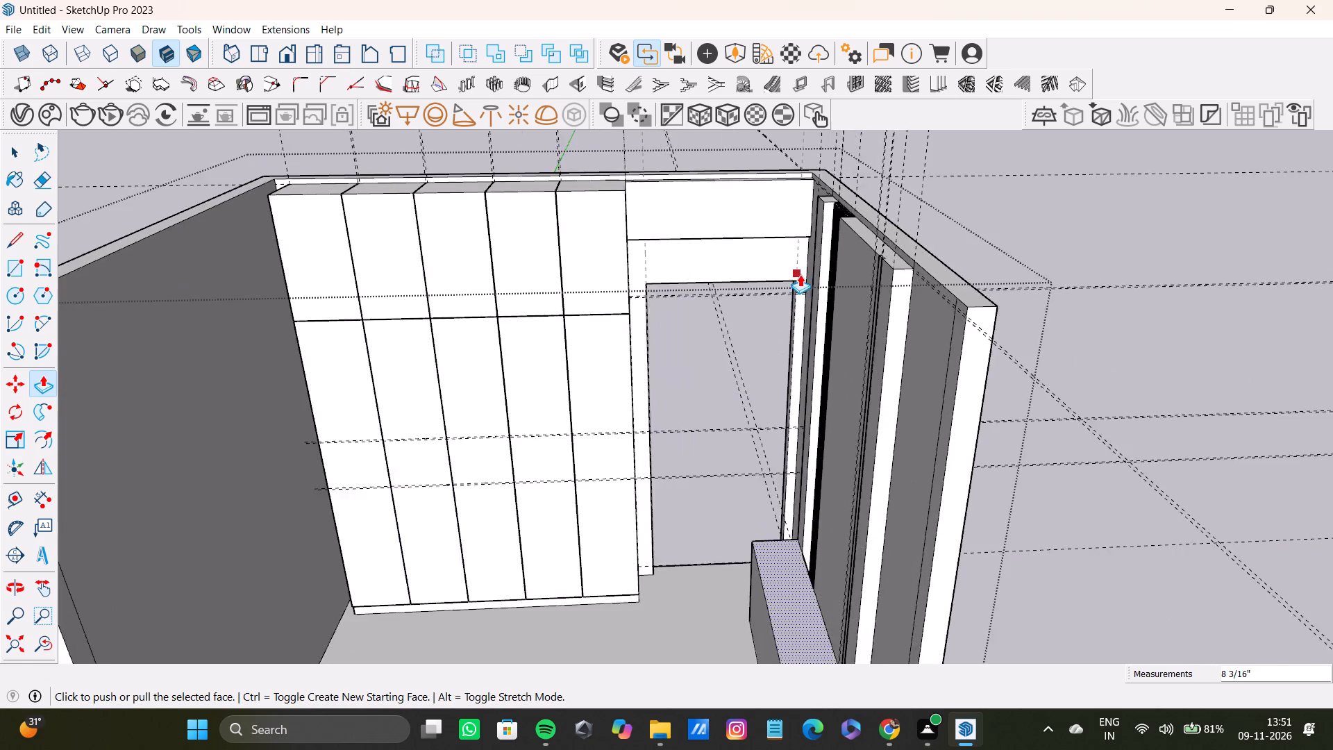
scroll(800, 274, up, 3)
scroll(800, 274, down, 8)
middle_drag(799, 281, 1143, 493)
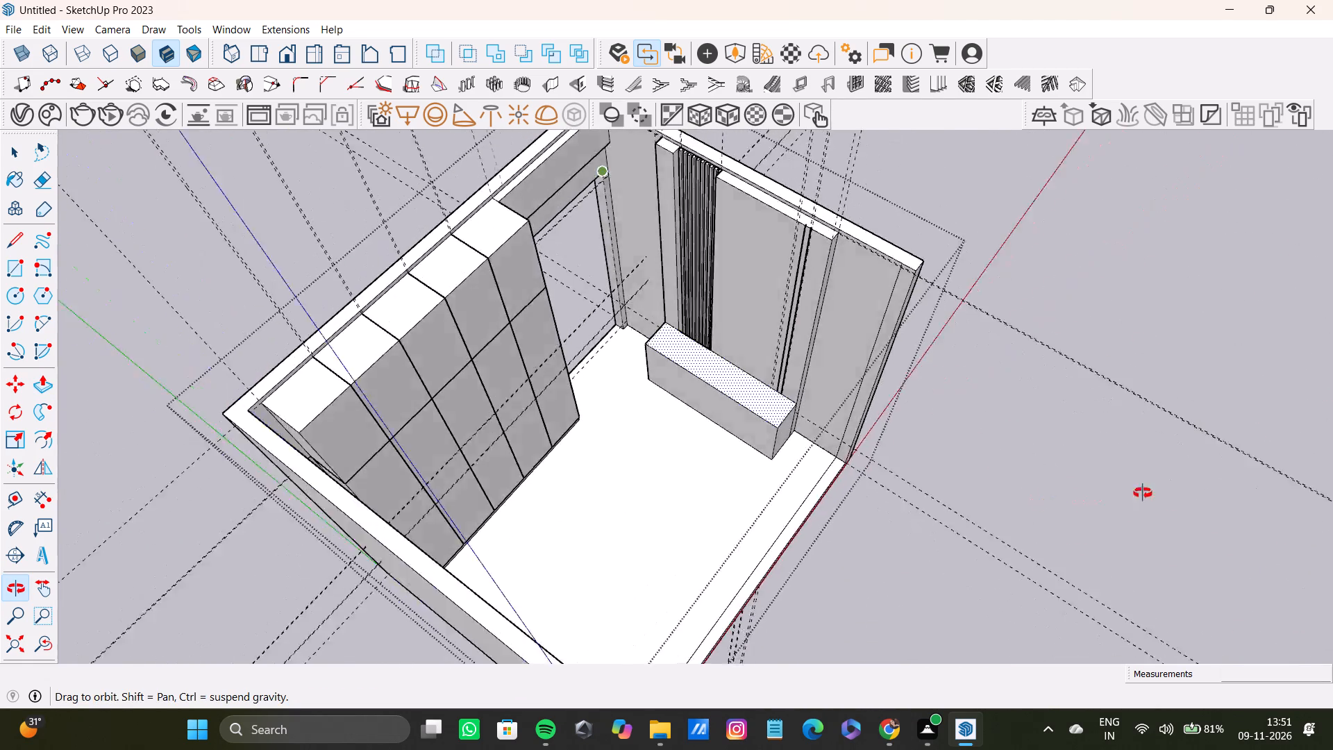
middle_drag(1143, 493, 787, 267)
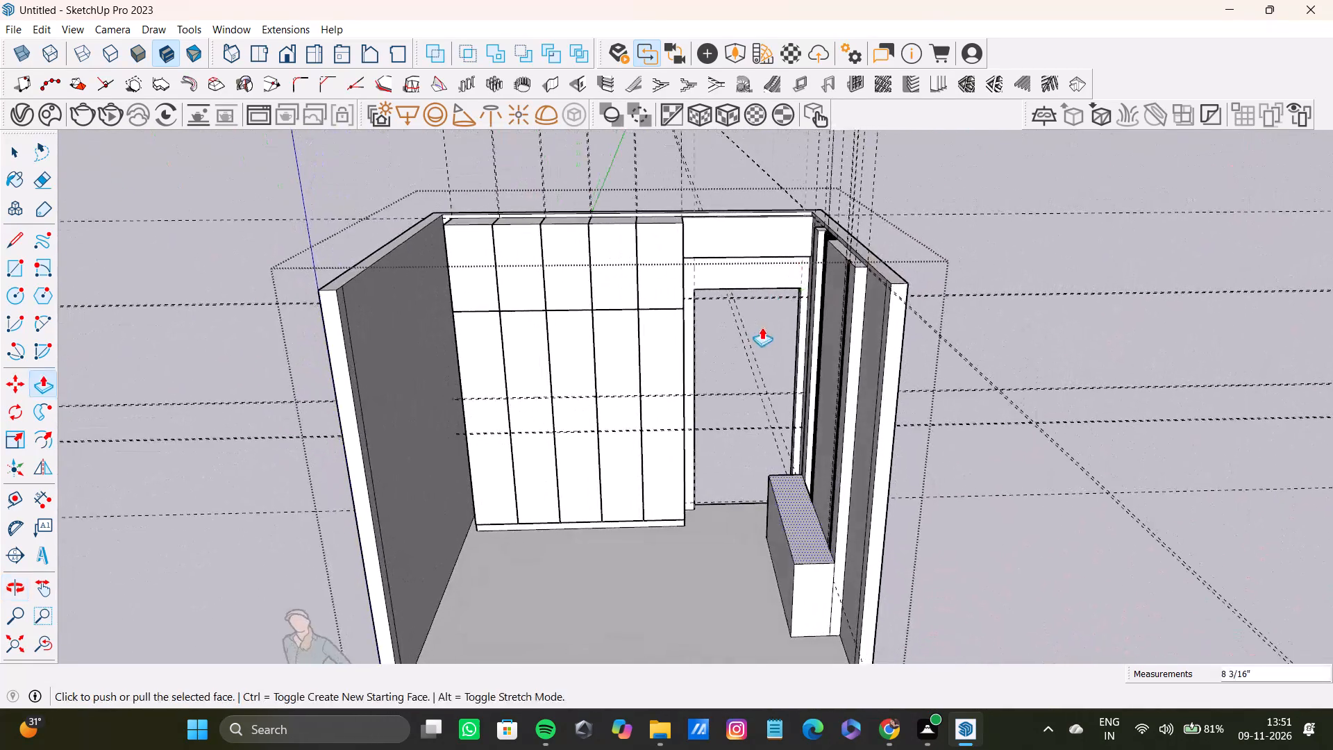
scroll(763, 343, down, 7)
middle_drag(769, 376, 585, 369)
scroll(656, 262, up, 2)
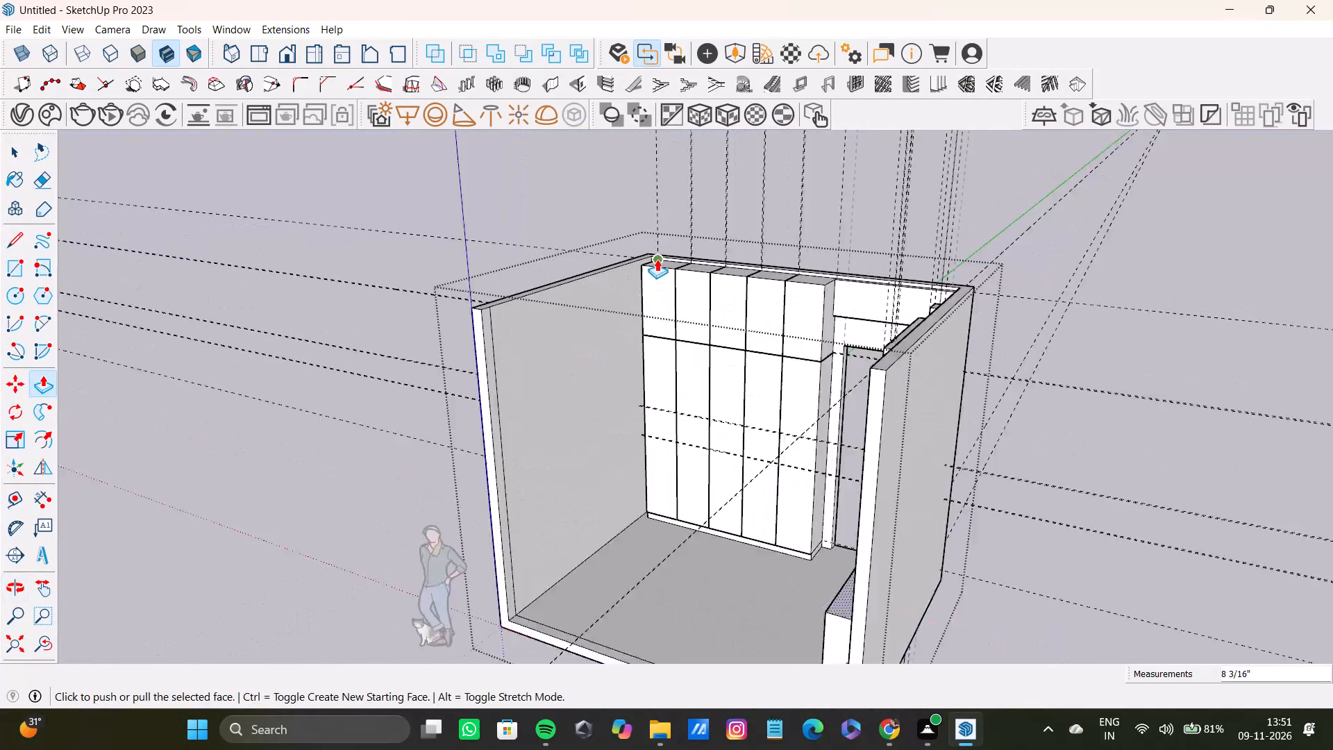
scroll(657, 259, up, 10)
scroll(598, 385, down, 13)
middle_drag(615, 389, 1332, 616)
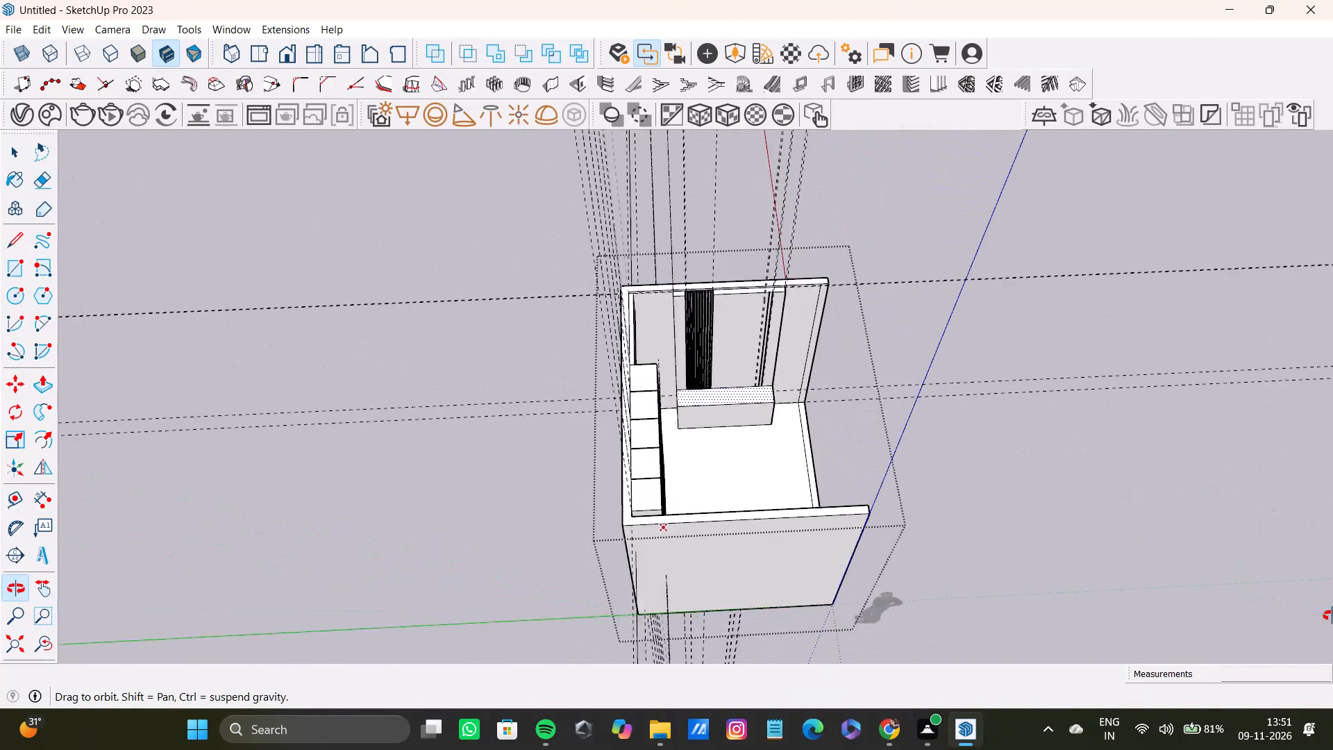
middle_drag(1332, 616, 1275, 487)
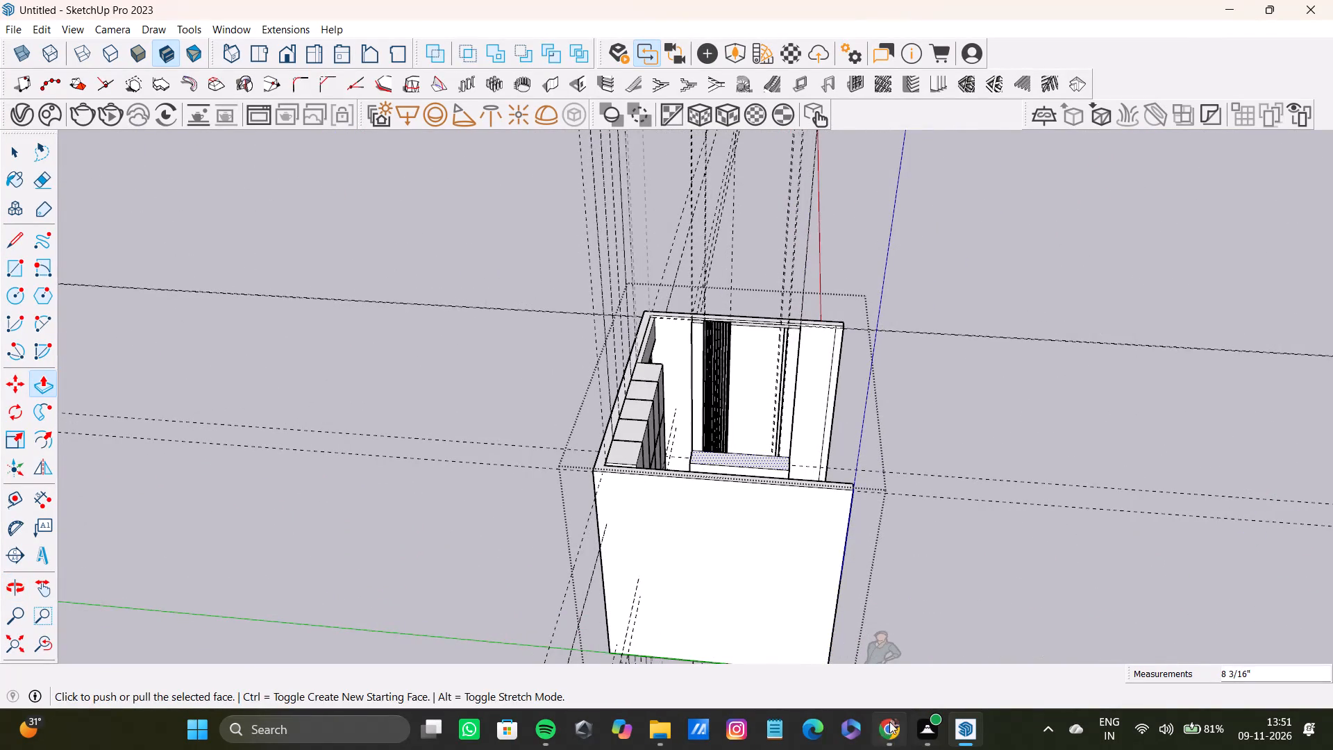
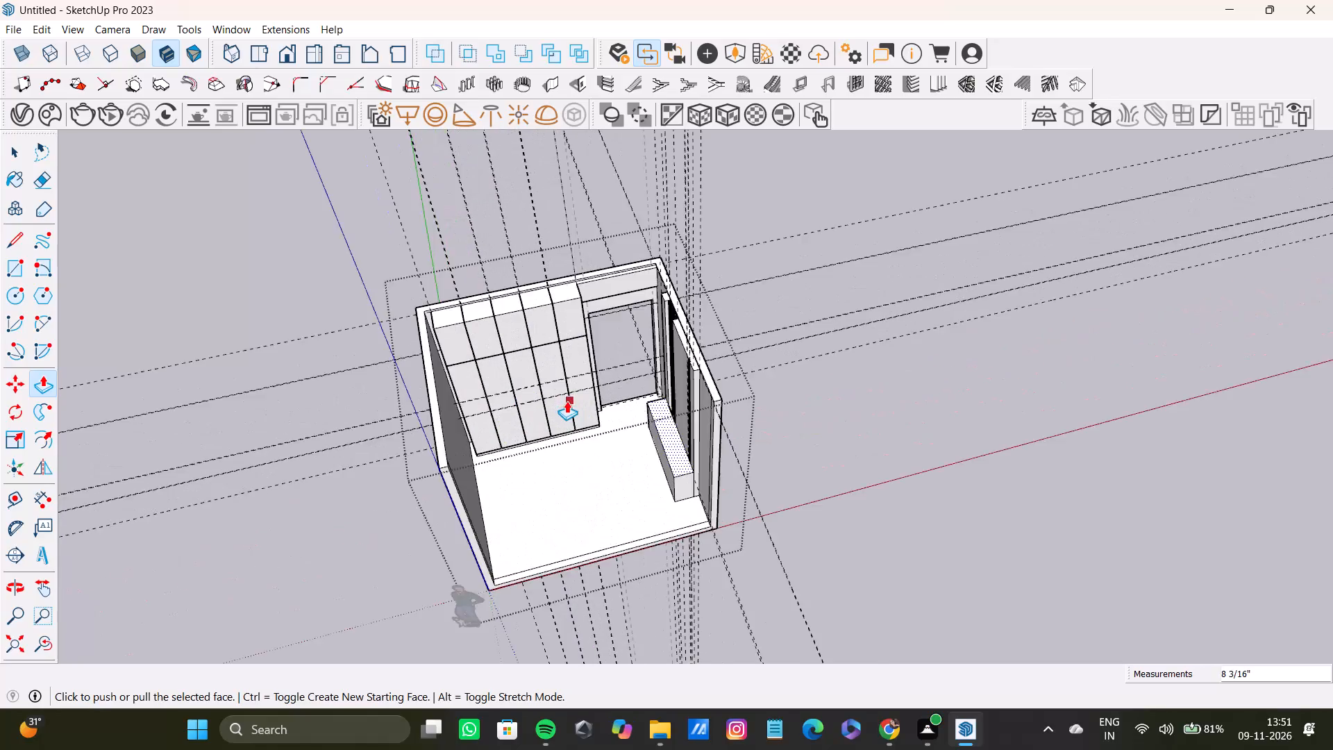
Examine the room from above and outside, checking the outer walls, the open front and the panelled wardrobe on the back wall.
scroll(569, 395, down, 1)
middle_drag(569, 395, 364, 401)
scroll(364, 398, down, 10)
scroll(381, 392, up, 1)
middle_drag(381, 392, 225, 492)
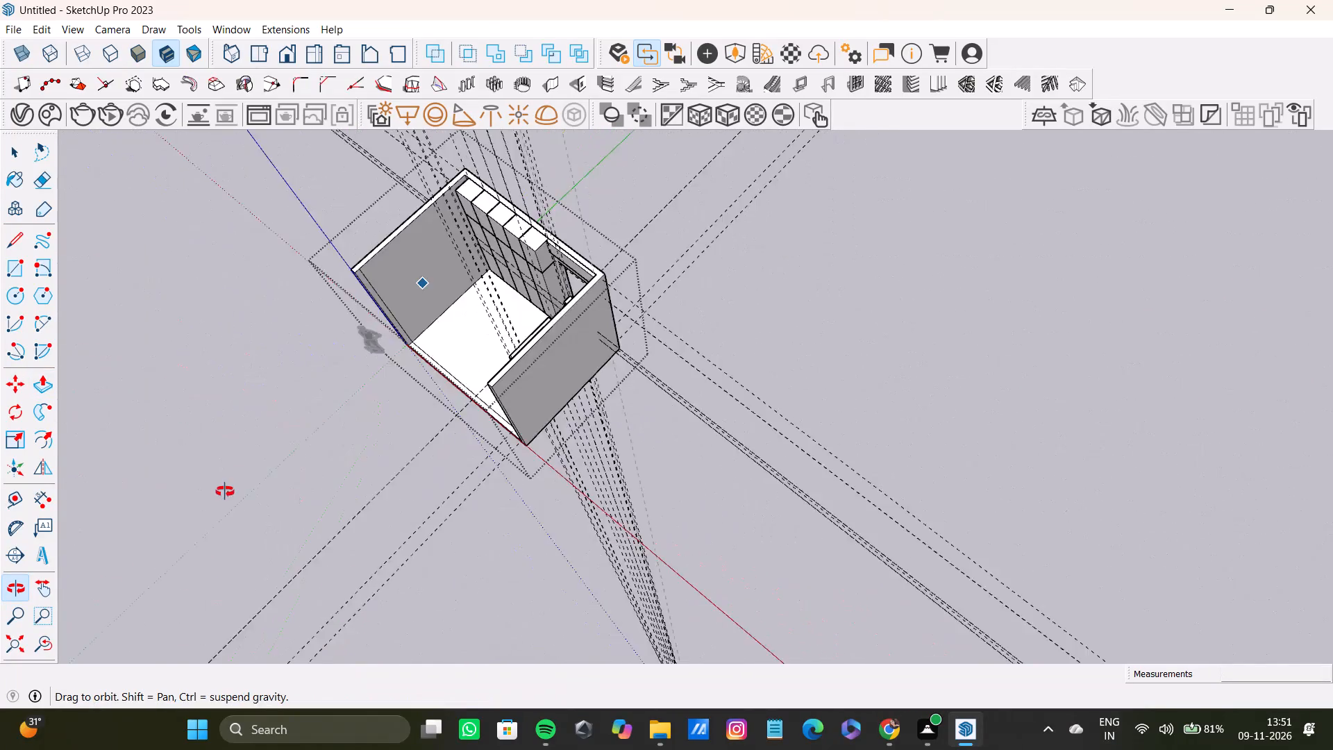
middle_drag(225, 492, 372, 274)
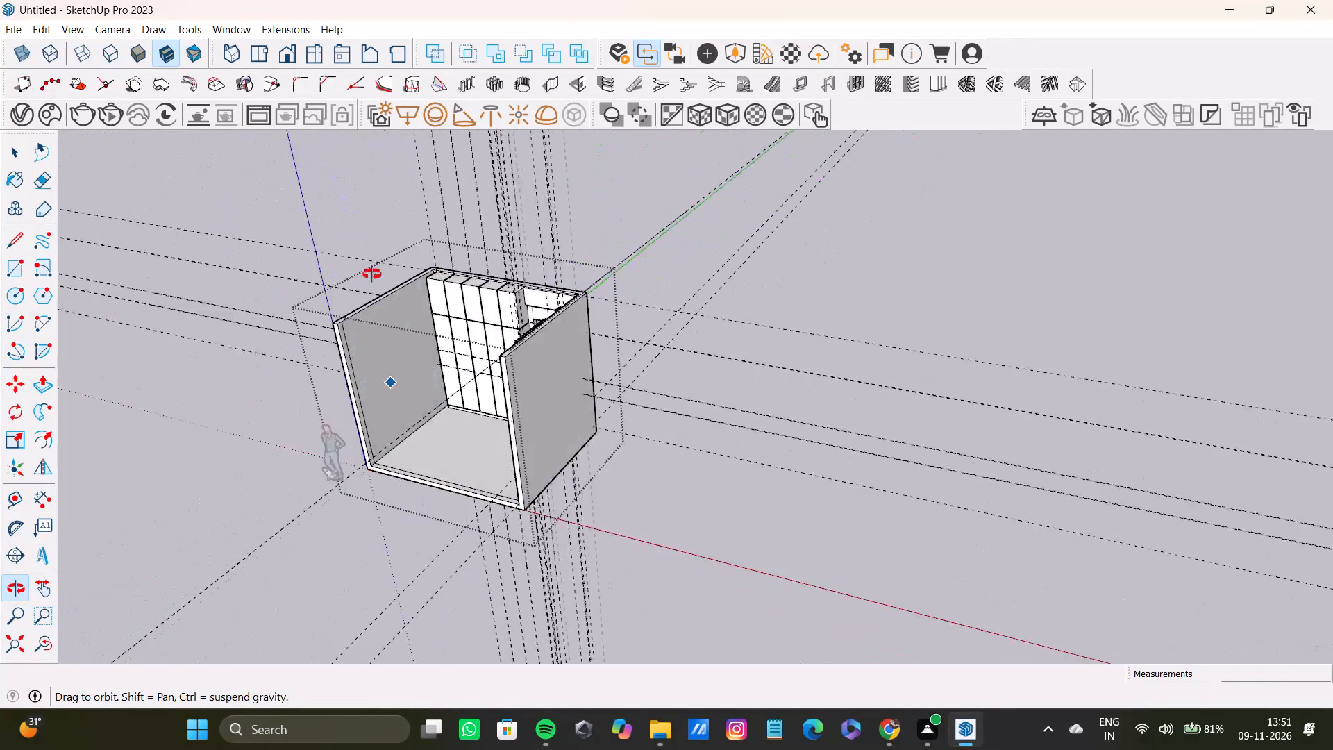
middle_drag(372, 274, 285, 322)
scroll(367, 319, up, 8)
middle_drag(414, 312, 277, 294)
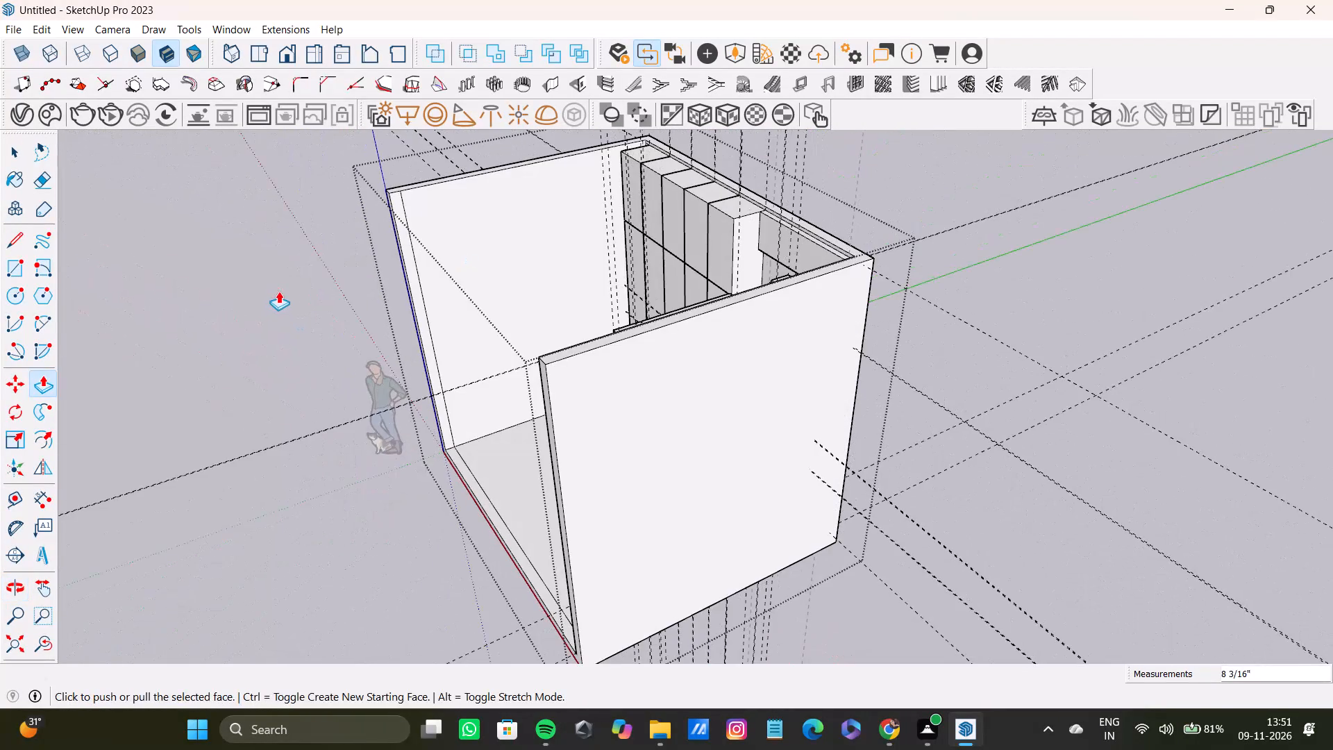
middle_click(291, 292)
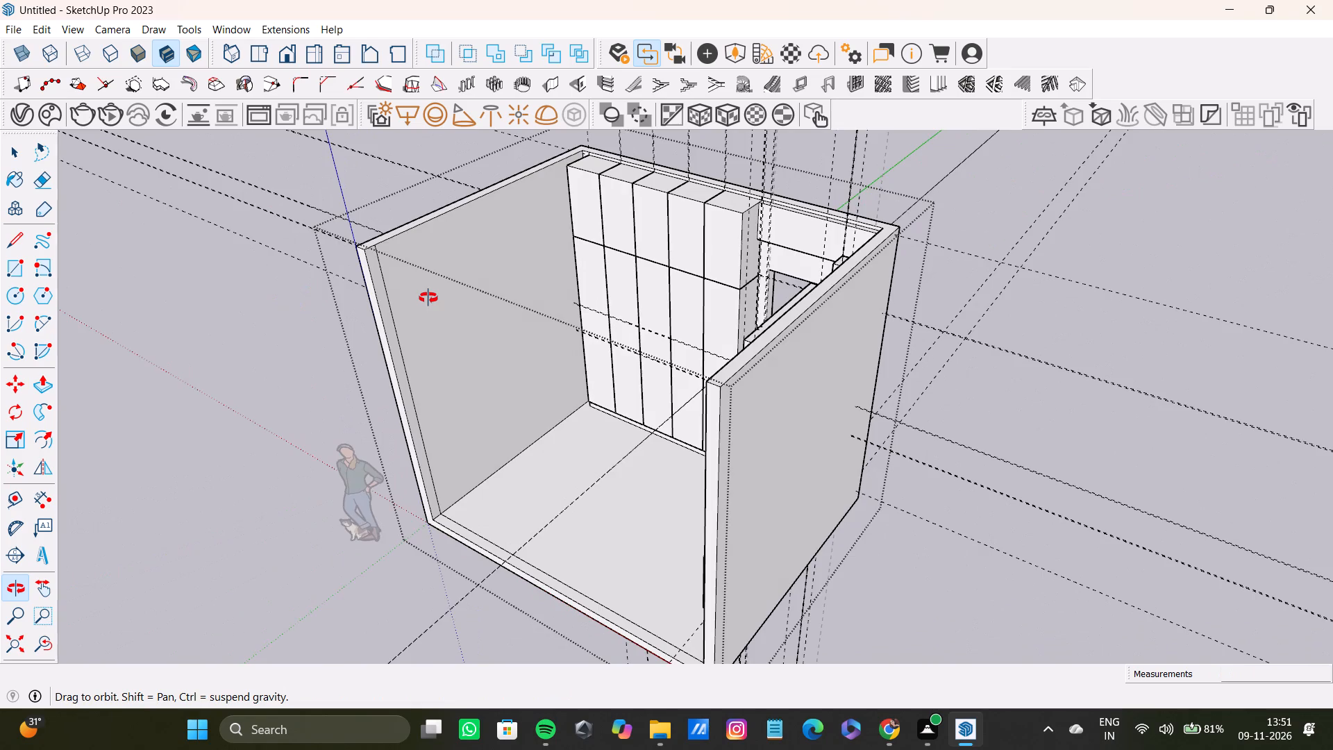
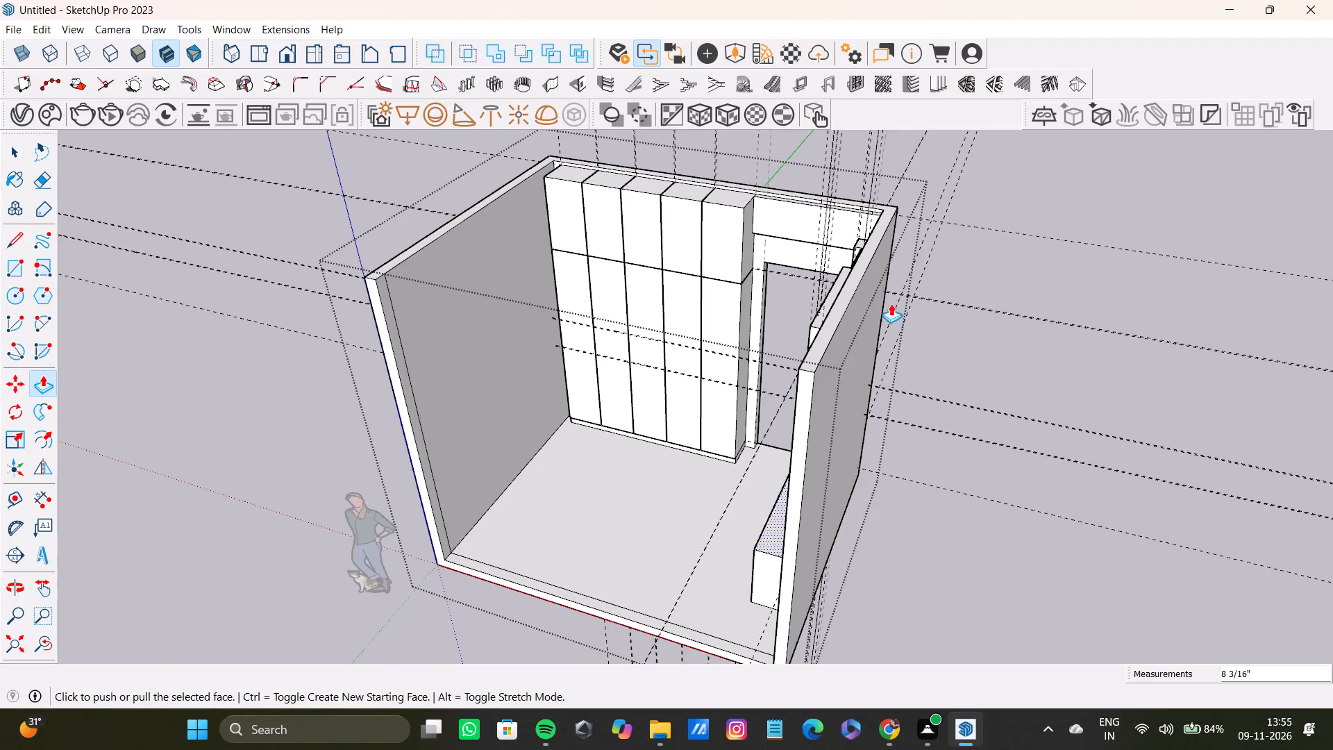
Place a vertical guide on the inner face of the side wall, about 3' 7 7/8" from the wardrobe-side corner.
scroll(233, 324, up, 2)
scroll(455, 183, down, 6)
shift+middle_drag(509, 202, 380, 435)
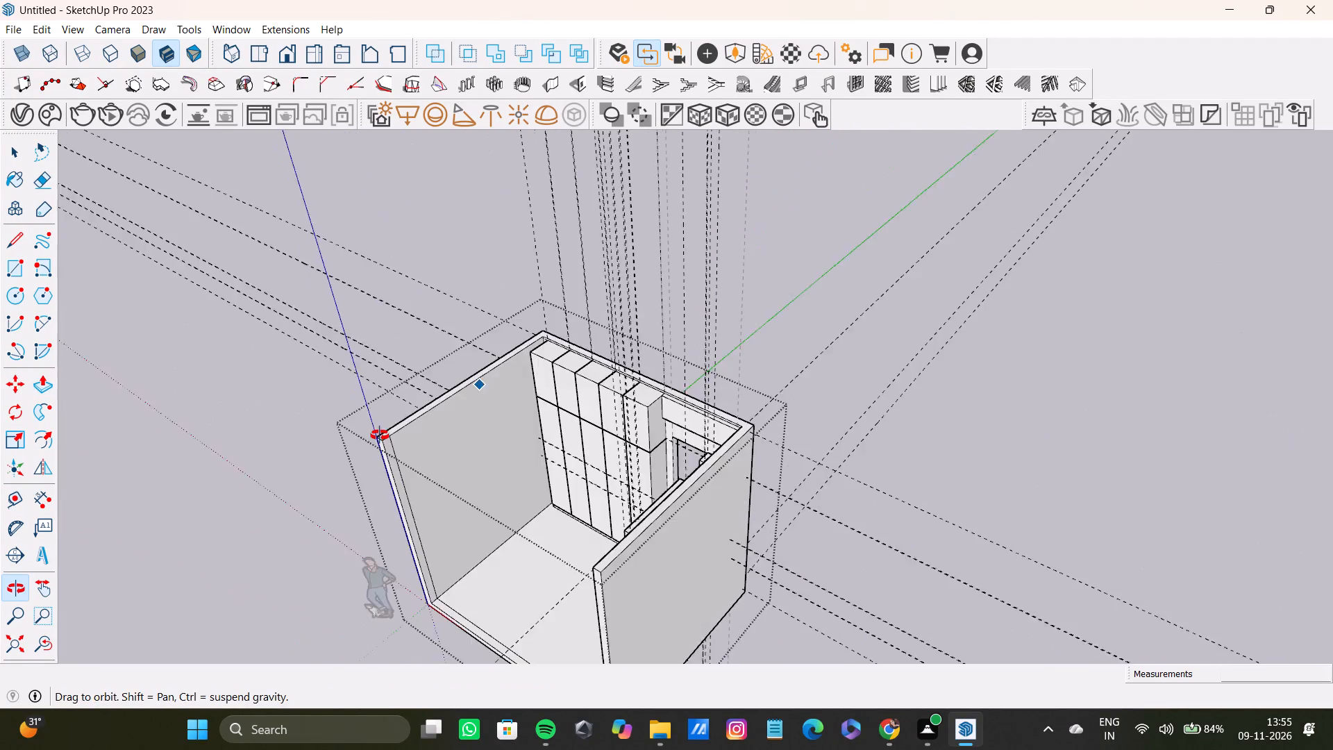
shift+middle_drag(380, 435, 387, 420)
scroll(462, 369, up, 16)
shift+middle_click(459, 378)
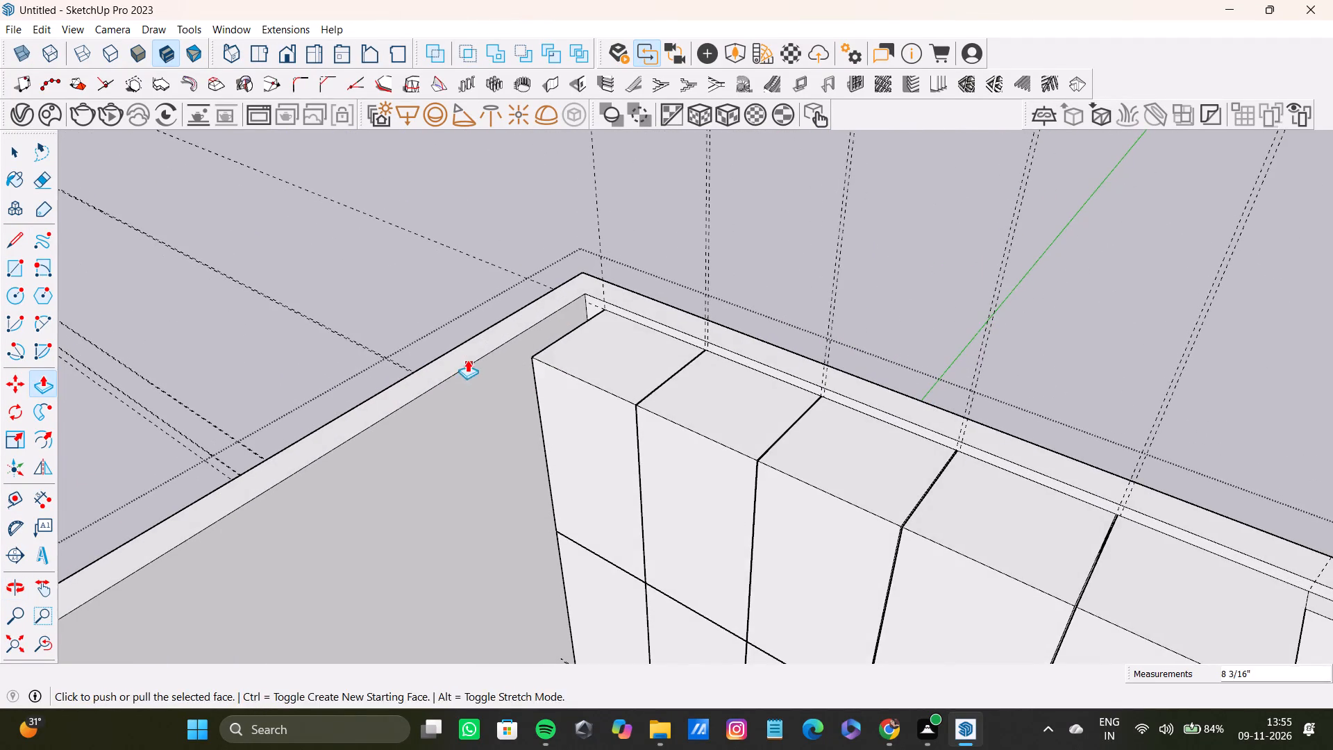
key(t)
scroll(473, 350, up, 7)
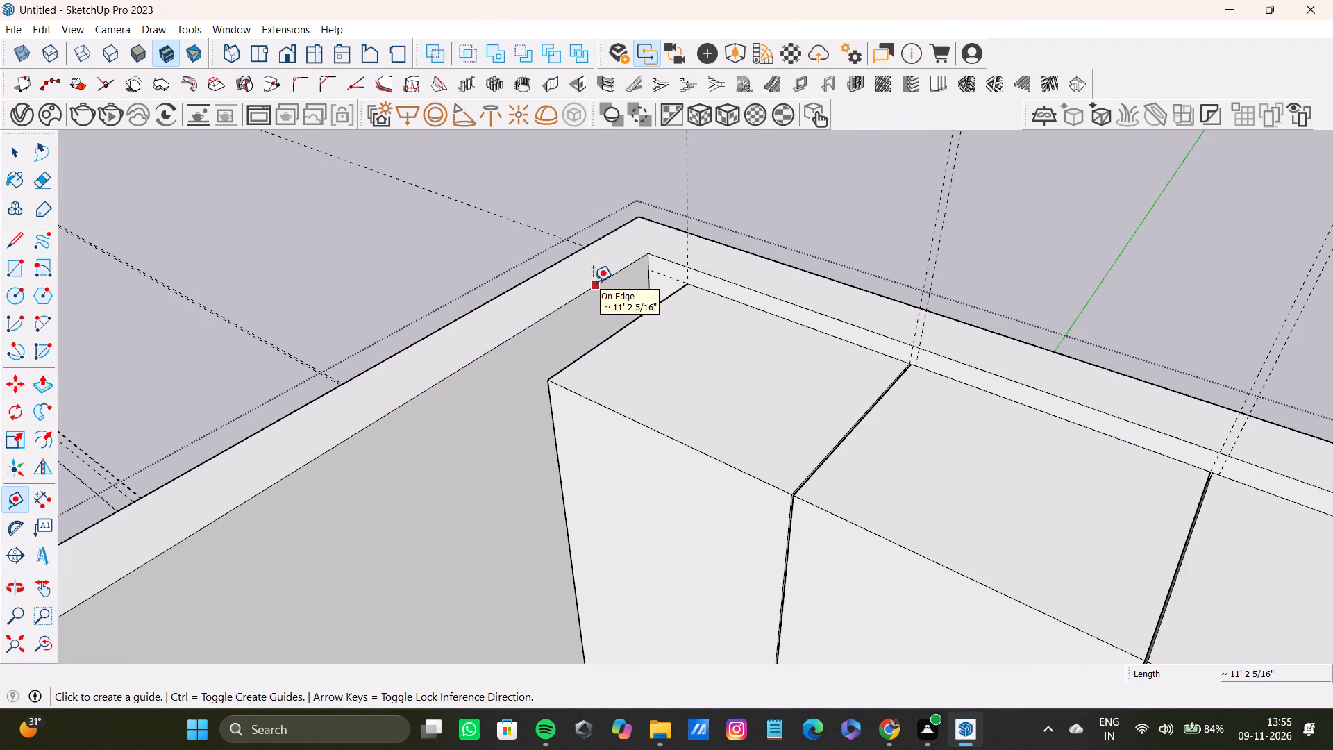
key(t)
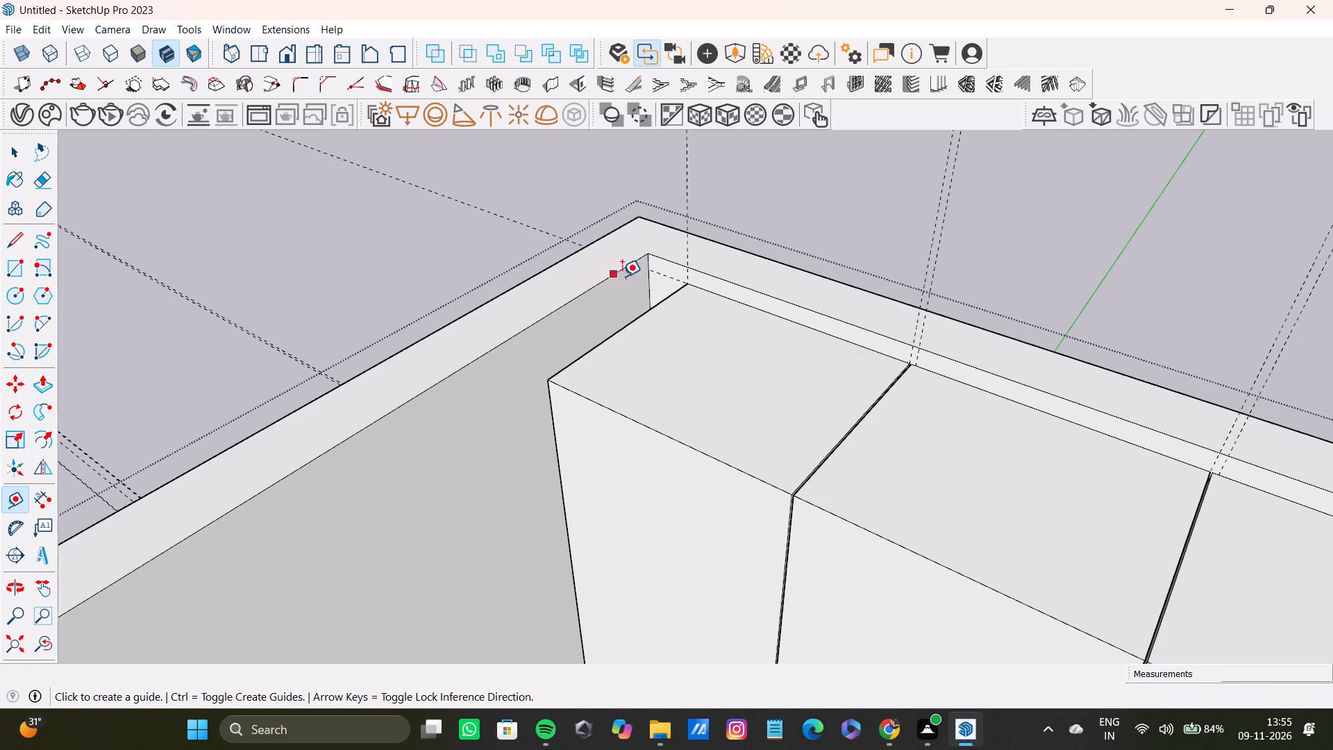
click(650, 280)
scroll(371, 400, down, 7)
shift+middle_drag(399, 444, 442, 316)
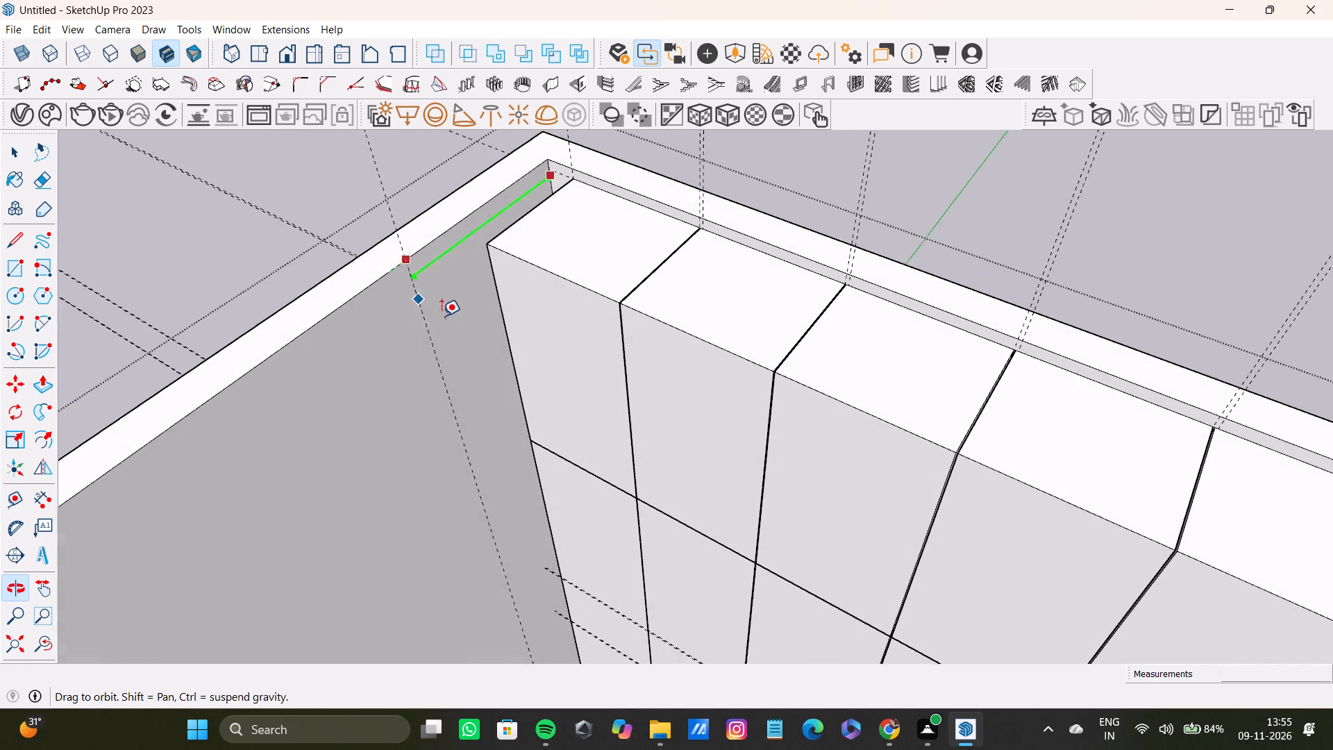
shift+middle_drag(442, 316, 442, 320)
scroll(383, 313, down, 4)
shift+middle_drag(383, 313, 455, 290)
shift+scroll(455, 292, down, 4)
middle_drag(455, 321, 473, 220)
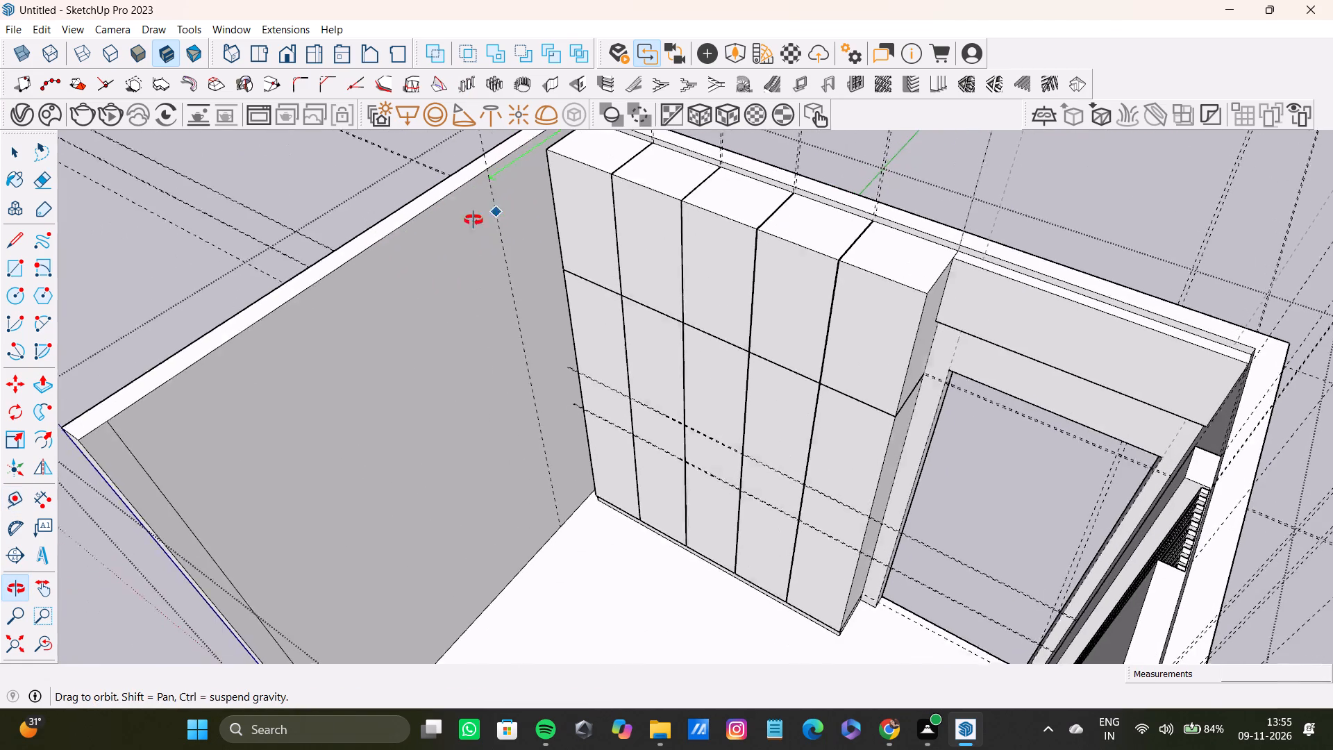
middle_drag(473, 220, 414, 217)
scroll(414, 217, down, 5)
shift+middle_drag(448, 235, 369, 432)
scroll(542, 378, up, 8)
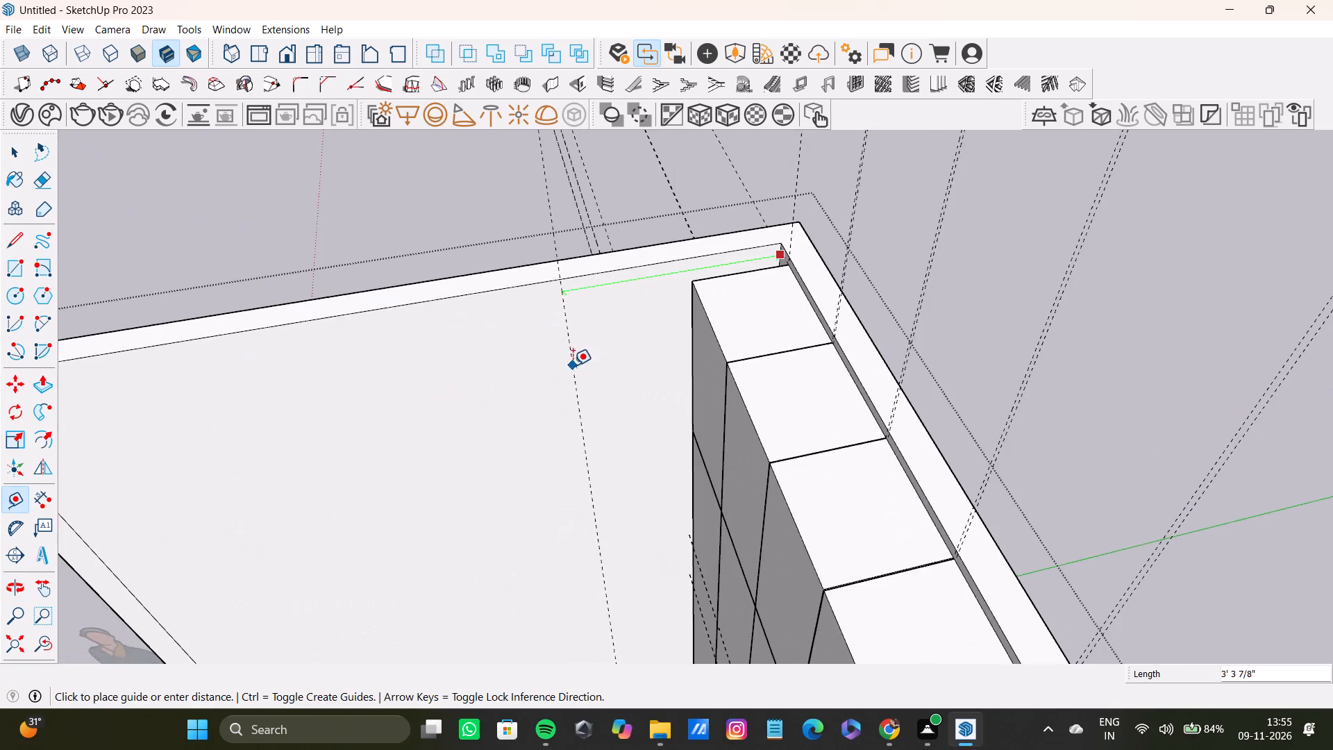
middle_drag(573, 365, 553, 285)
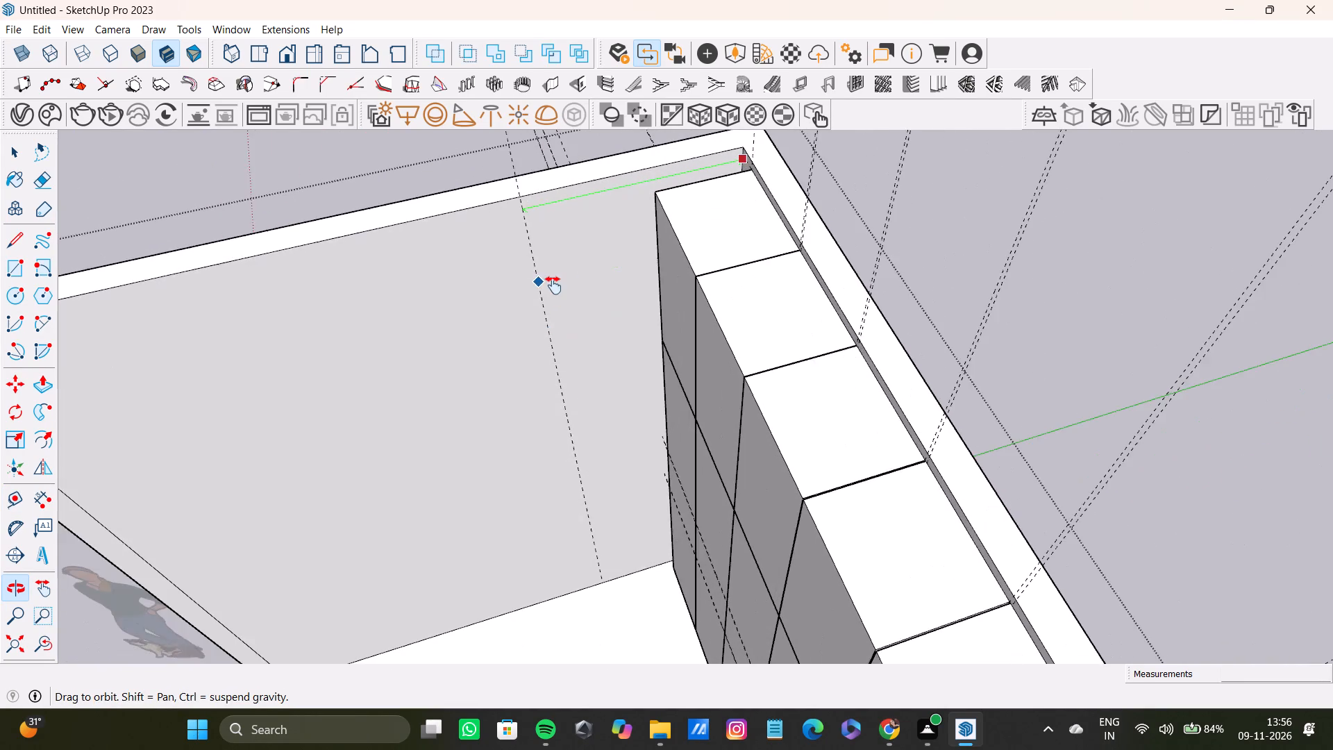
middle_drag(553, 285, 590, 317)
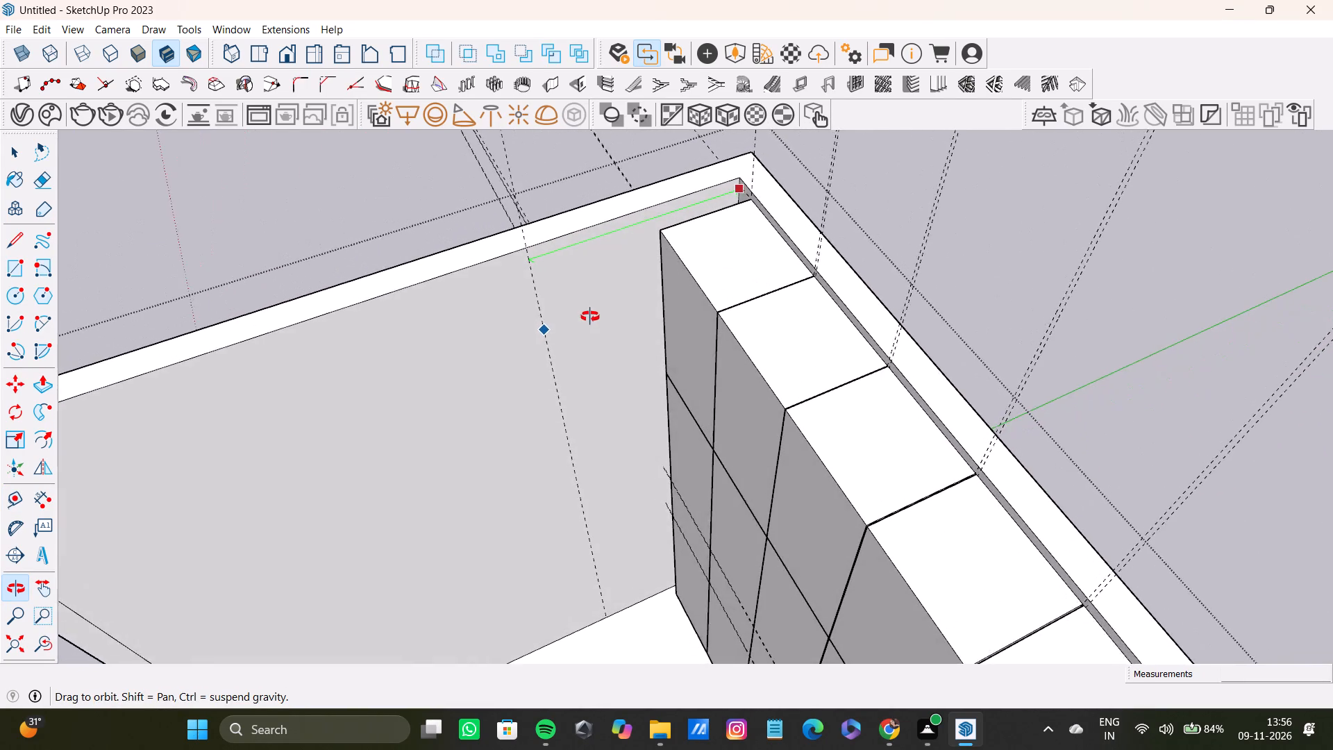
middle_drag(590, 317, 617, 258)
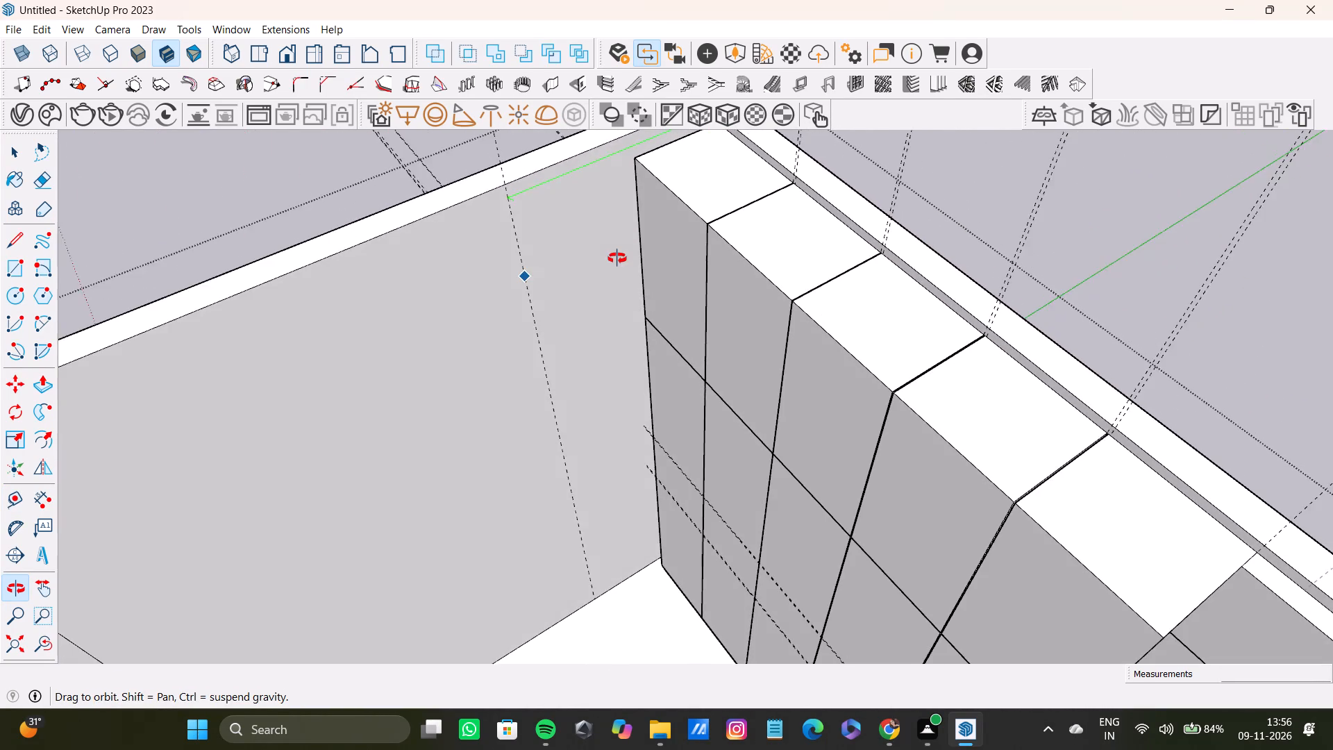
middle_drag(617, 258, 612, 260)
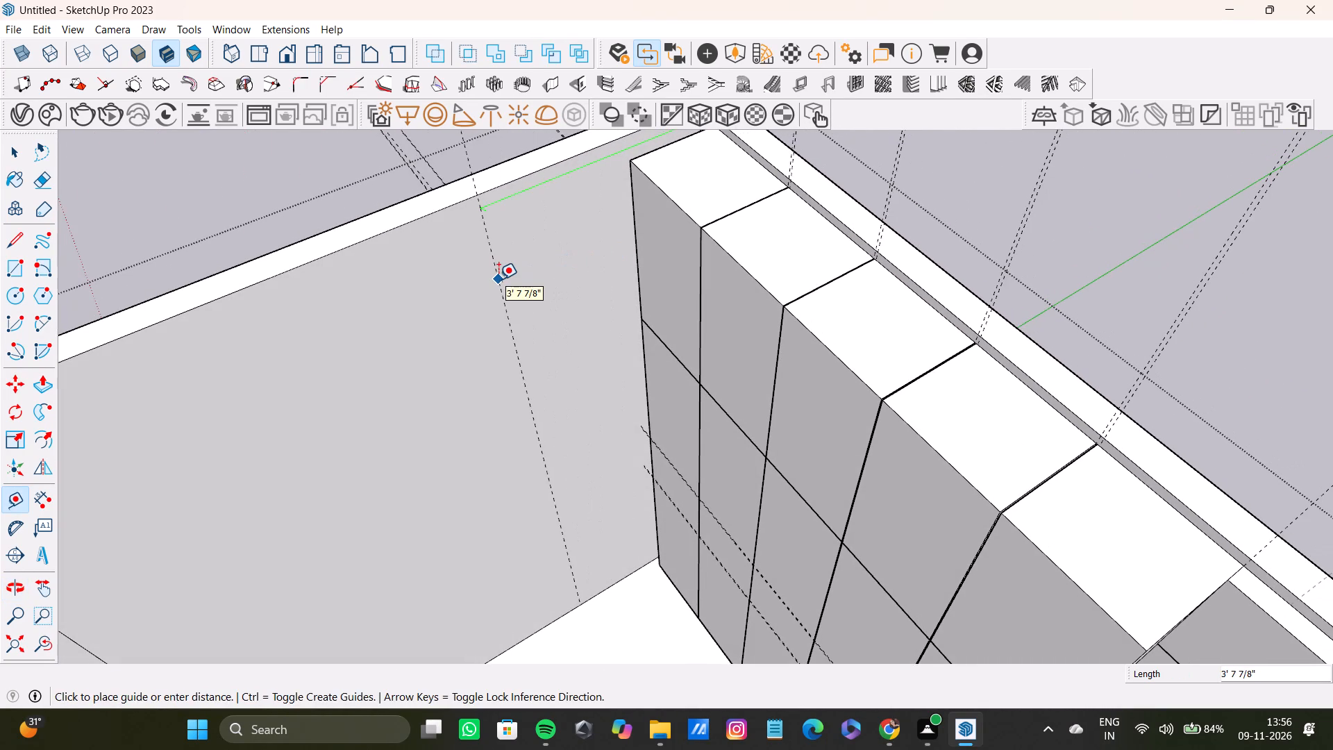
click(498, 279)
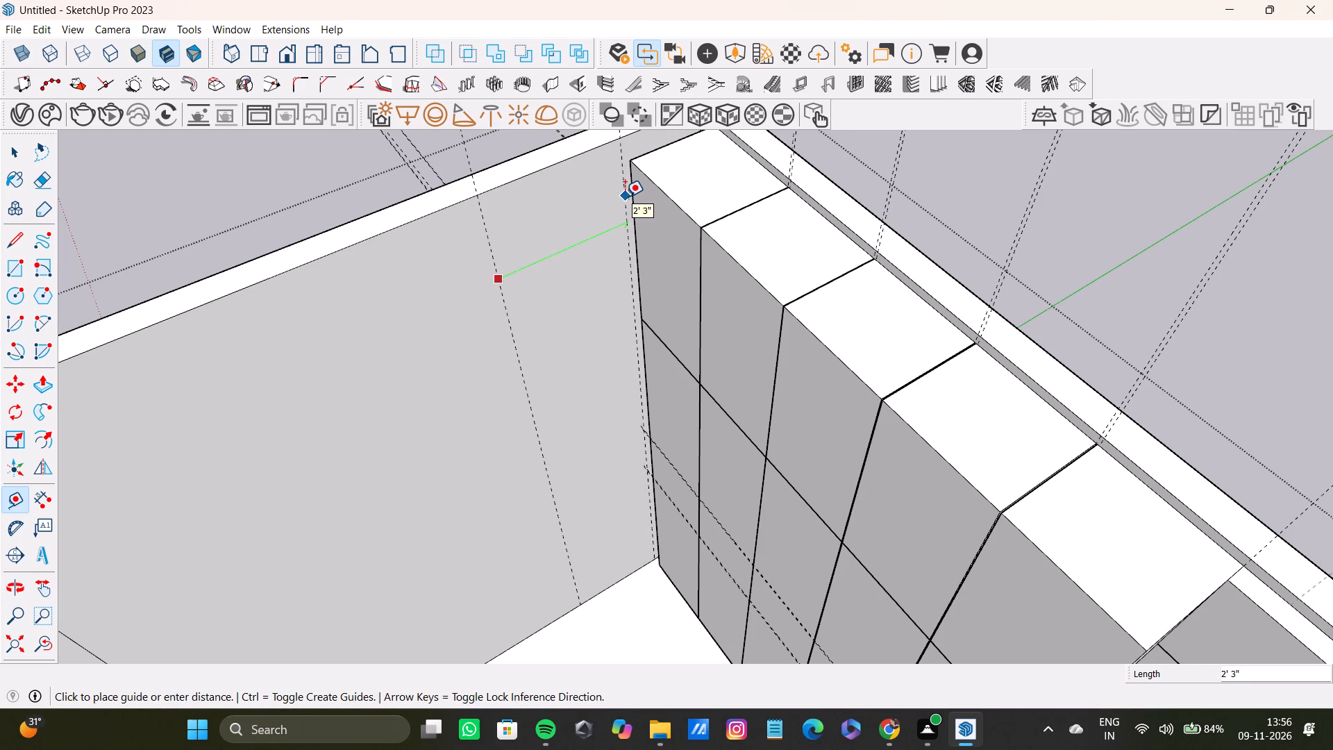
key(space)
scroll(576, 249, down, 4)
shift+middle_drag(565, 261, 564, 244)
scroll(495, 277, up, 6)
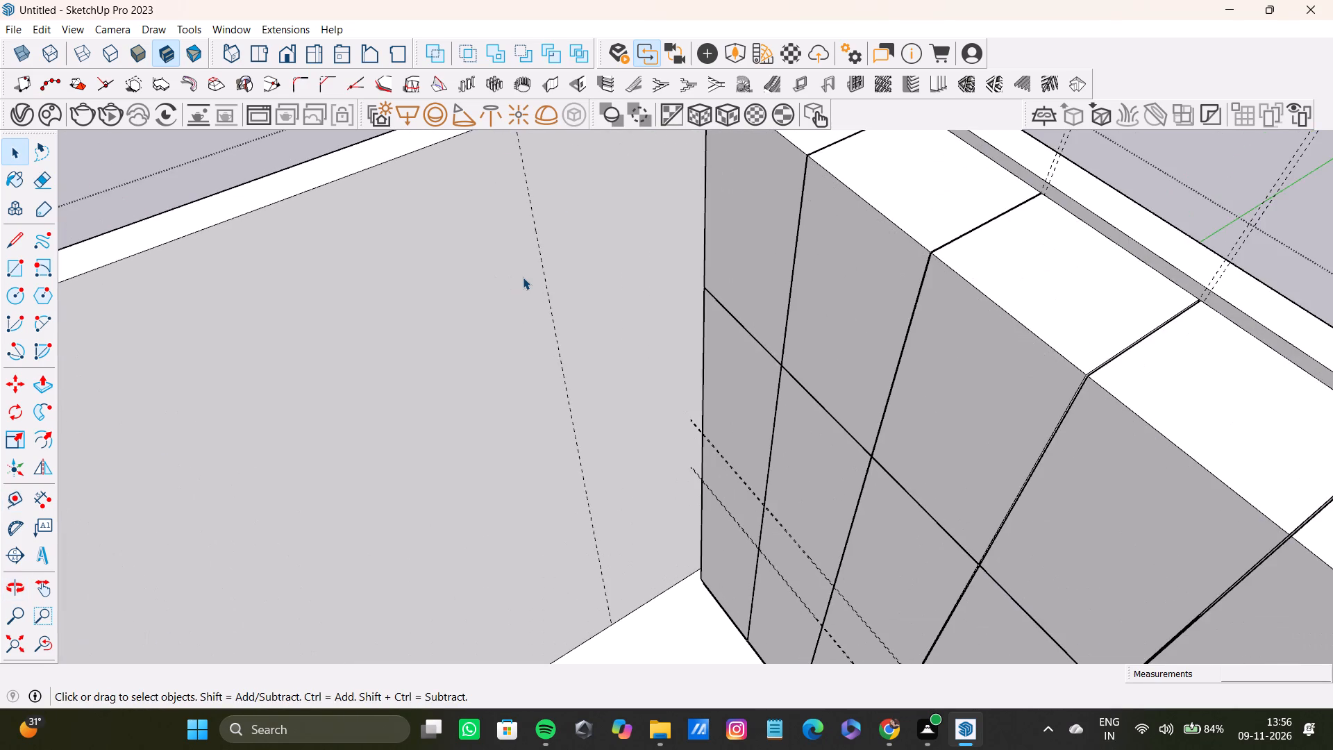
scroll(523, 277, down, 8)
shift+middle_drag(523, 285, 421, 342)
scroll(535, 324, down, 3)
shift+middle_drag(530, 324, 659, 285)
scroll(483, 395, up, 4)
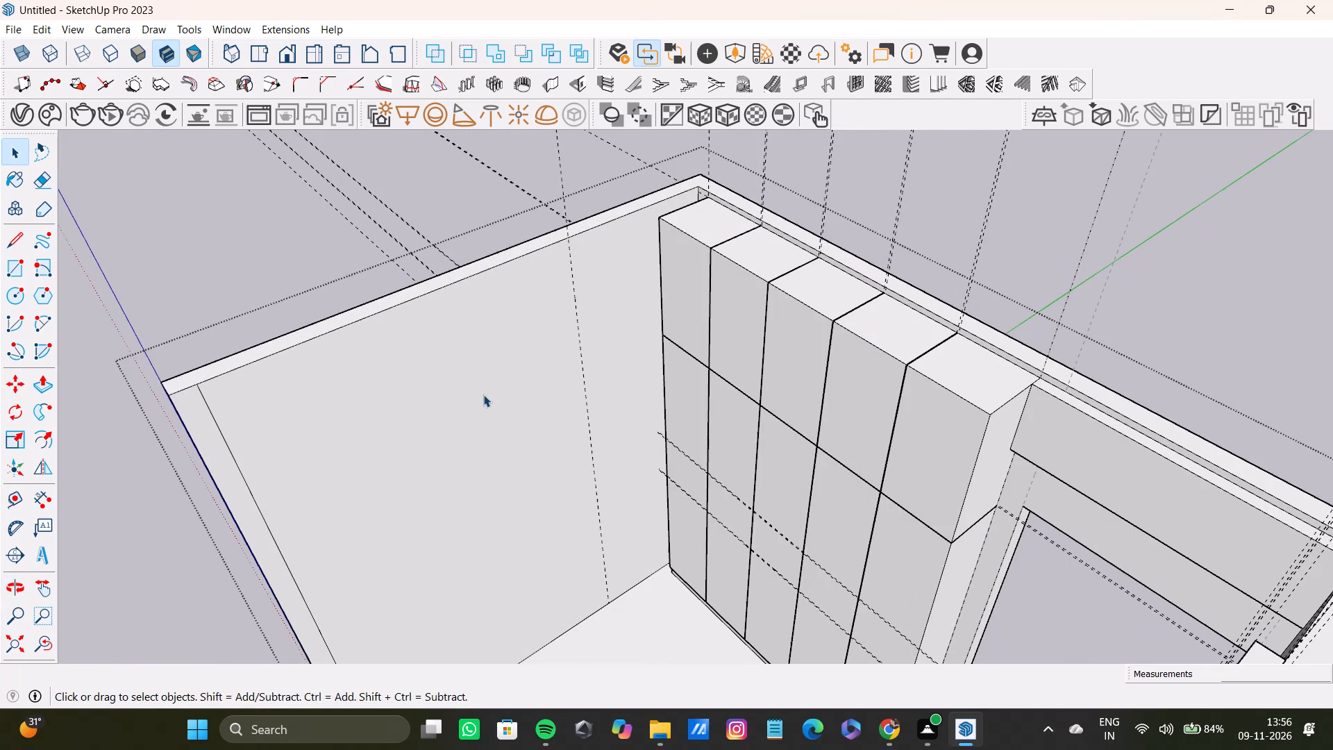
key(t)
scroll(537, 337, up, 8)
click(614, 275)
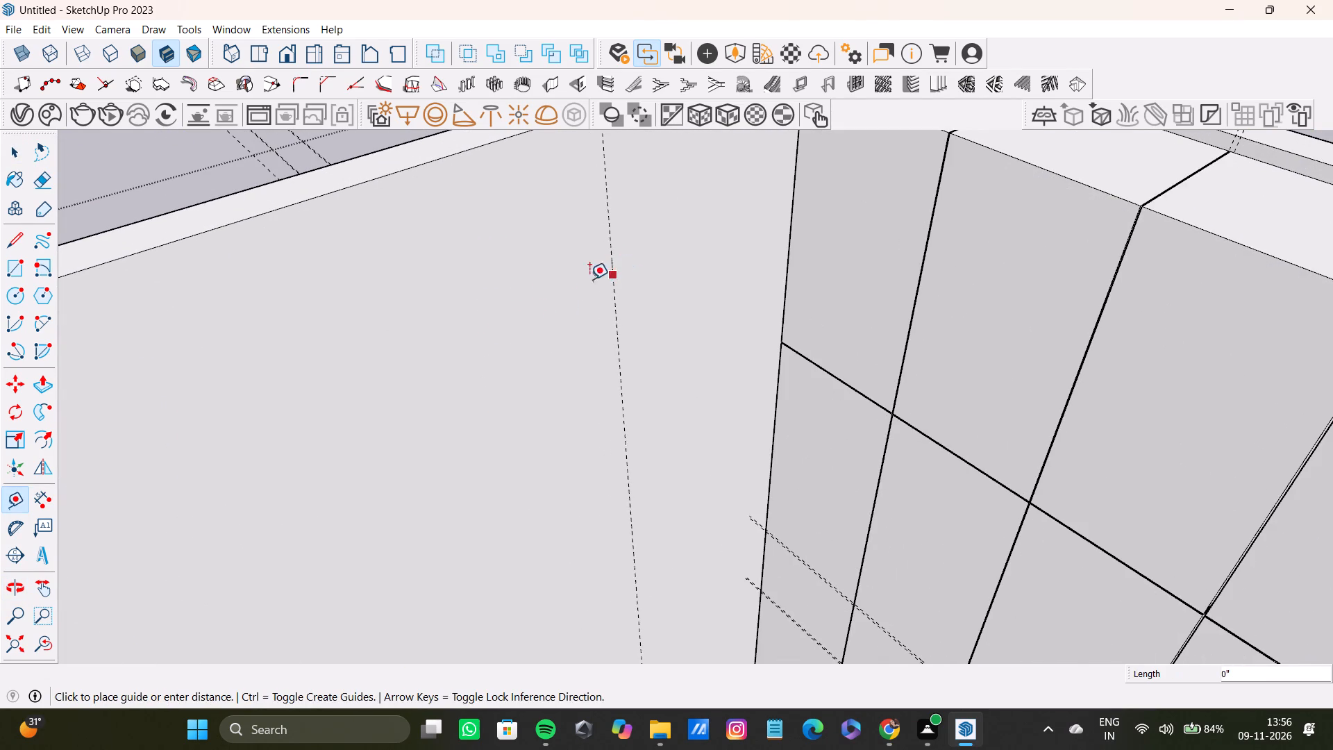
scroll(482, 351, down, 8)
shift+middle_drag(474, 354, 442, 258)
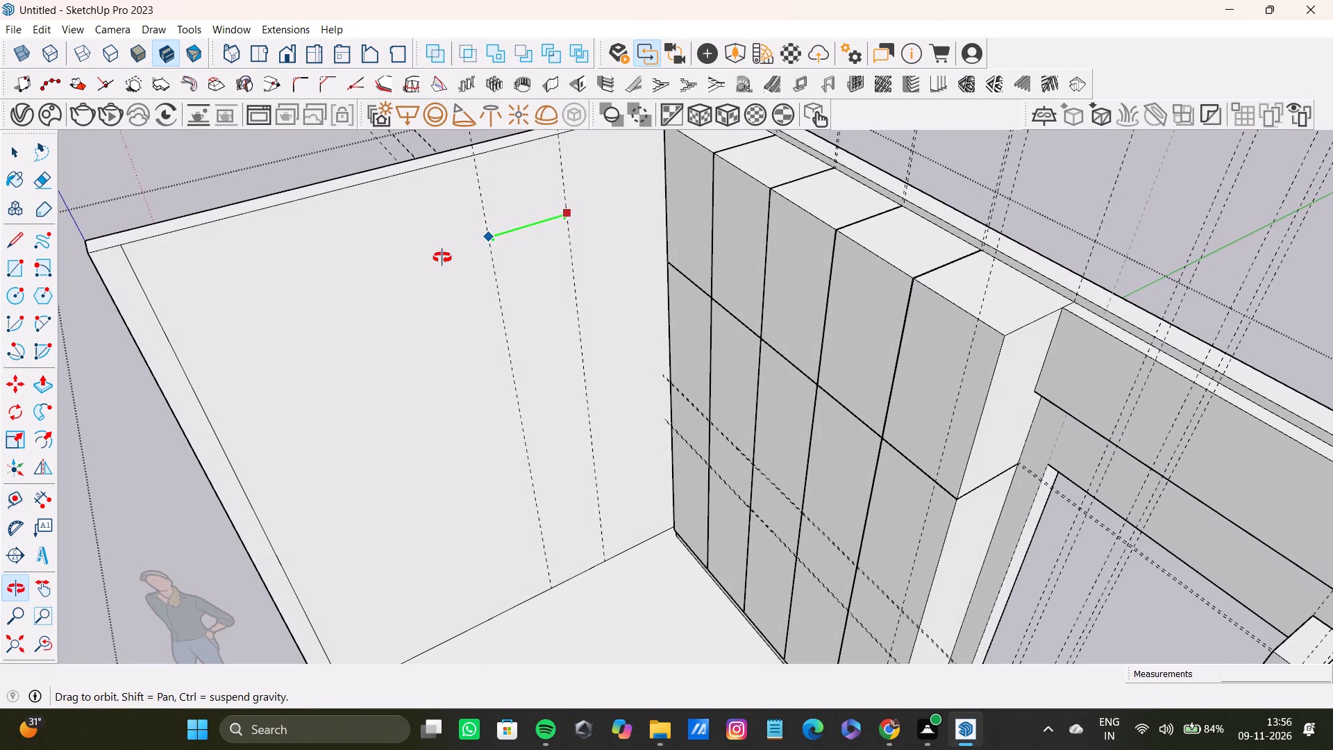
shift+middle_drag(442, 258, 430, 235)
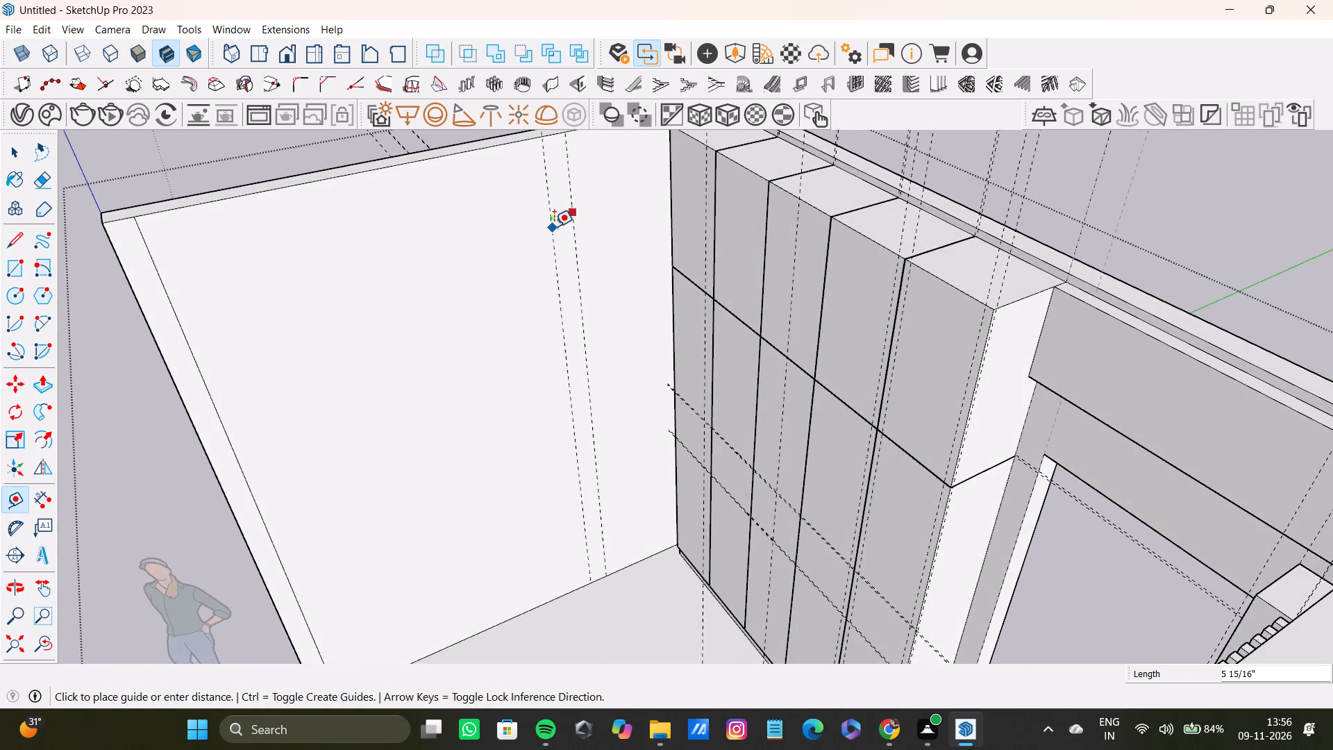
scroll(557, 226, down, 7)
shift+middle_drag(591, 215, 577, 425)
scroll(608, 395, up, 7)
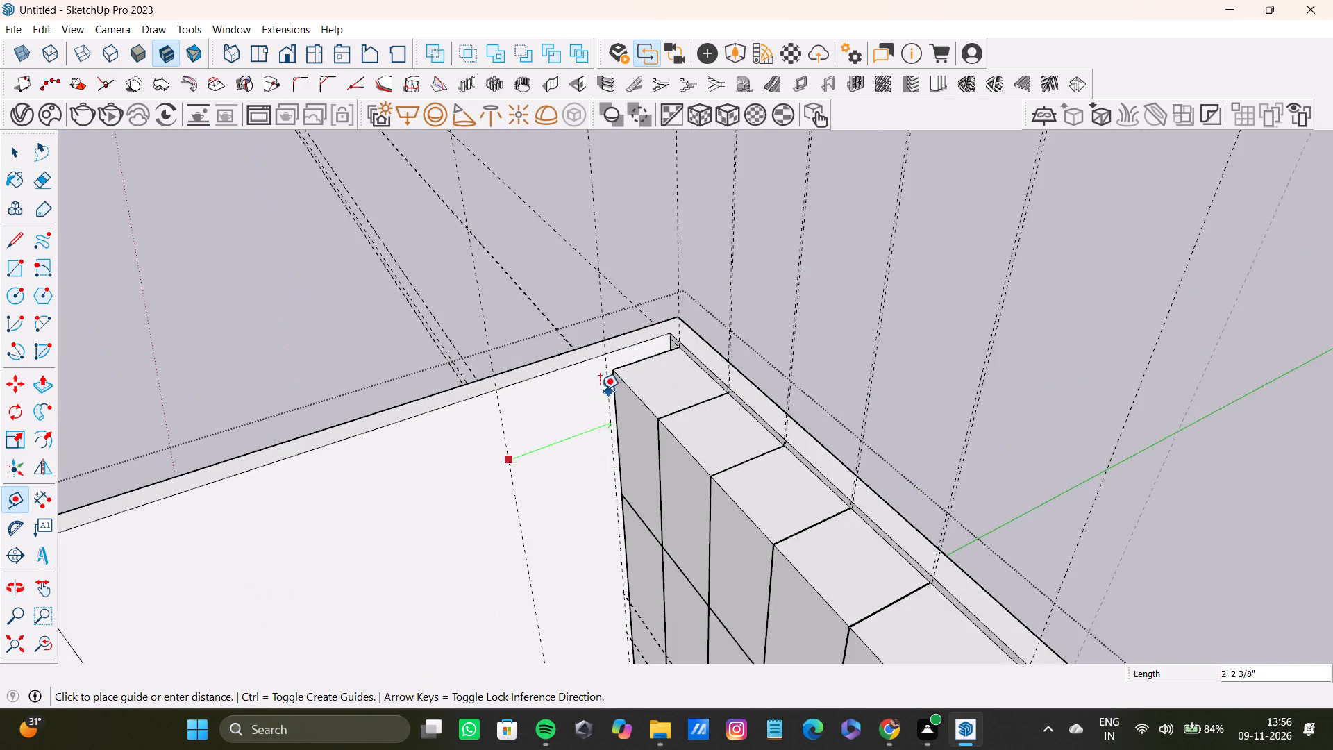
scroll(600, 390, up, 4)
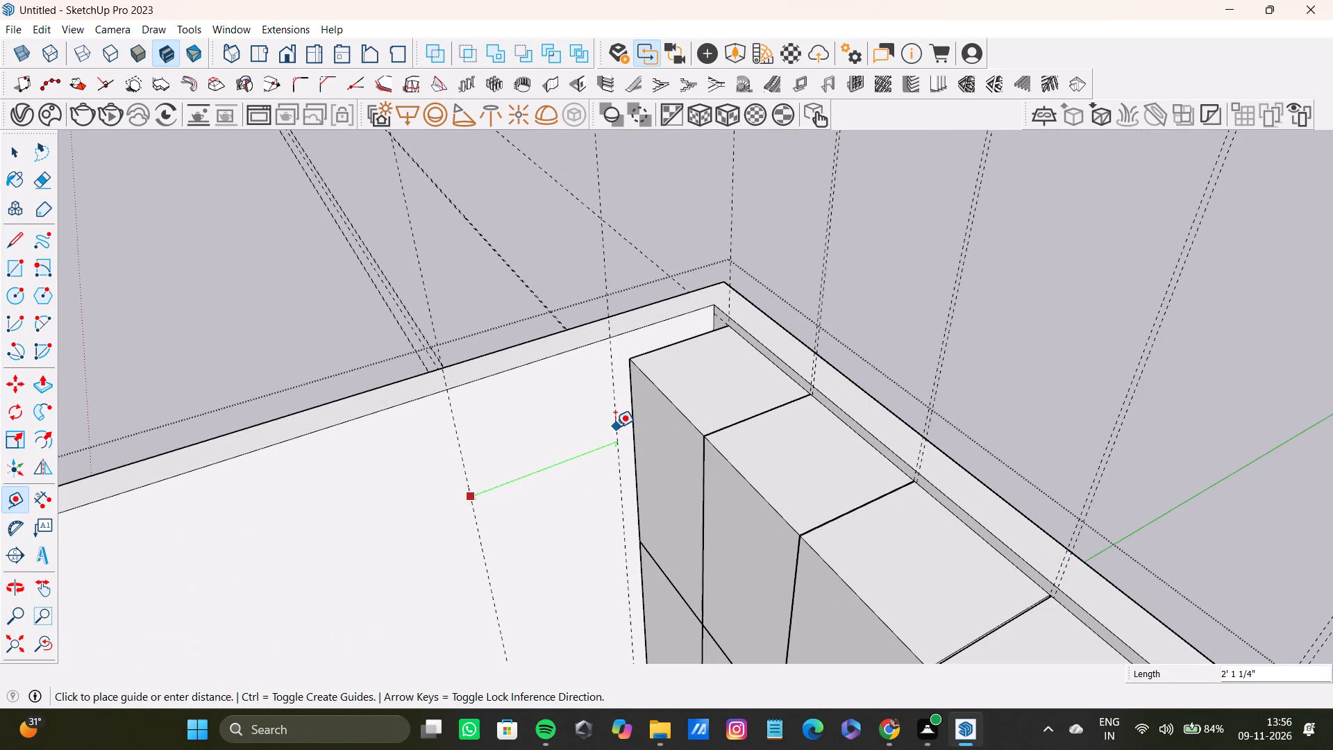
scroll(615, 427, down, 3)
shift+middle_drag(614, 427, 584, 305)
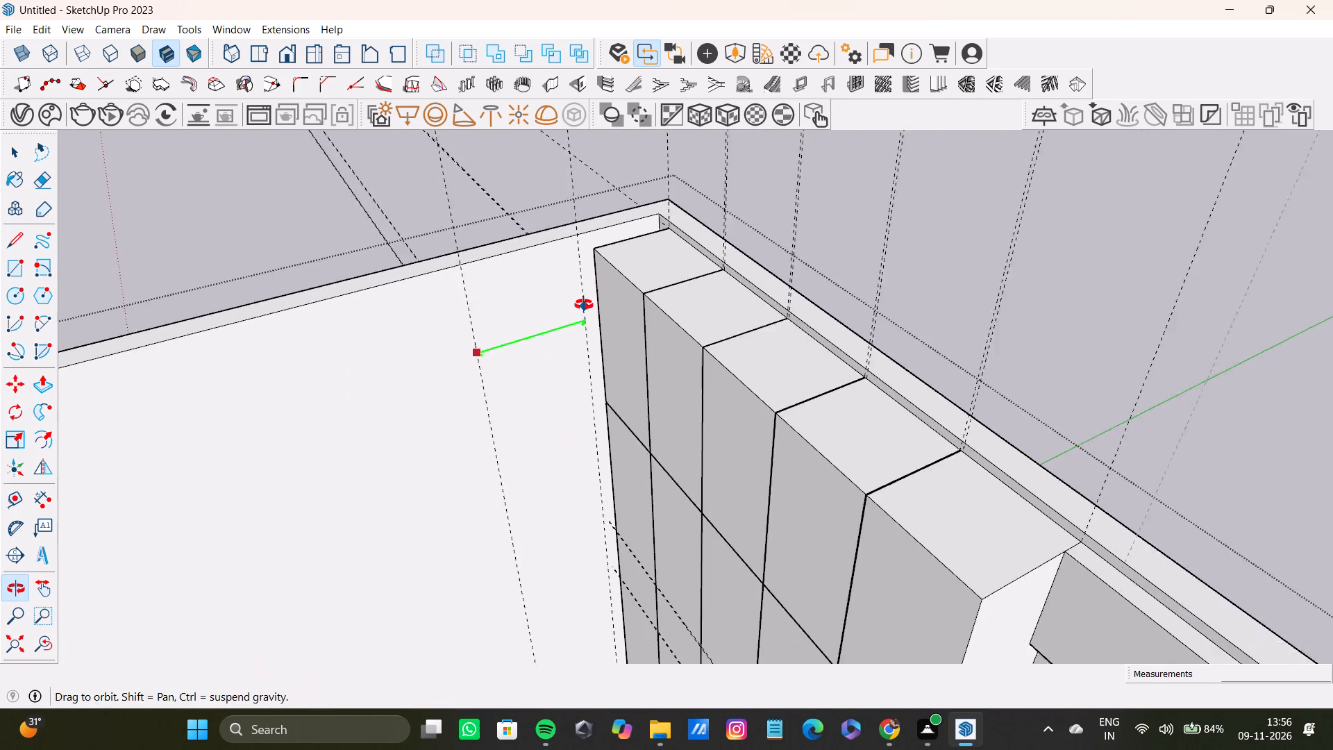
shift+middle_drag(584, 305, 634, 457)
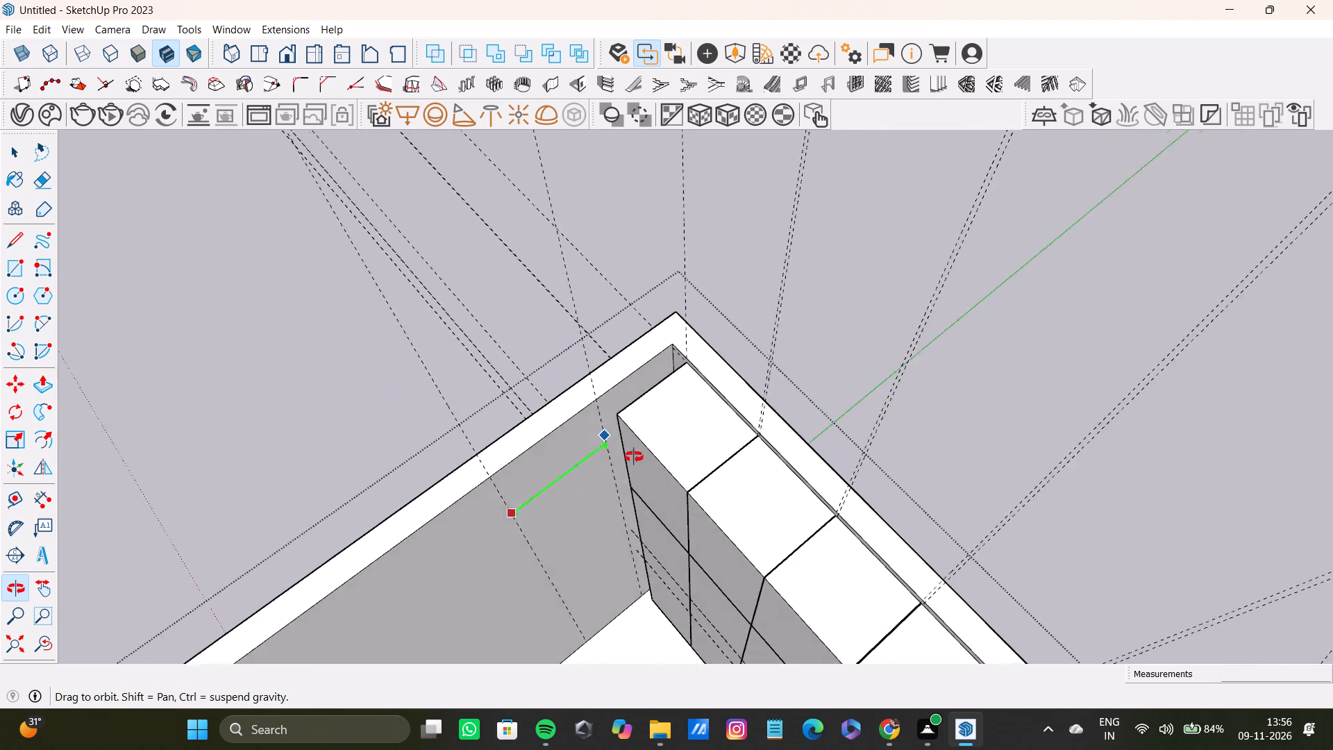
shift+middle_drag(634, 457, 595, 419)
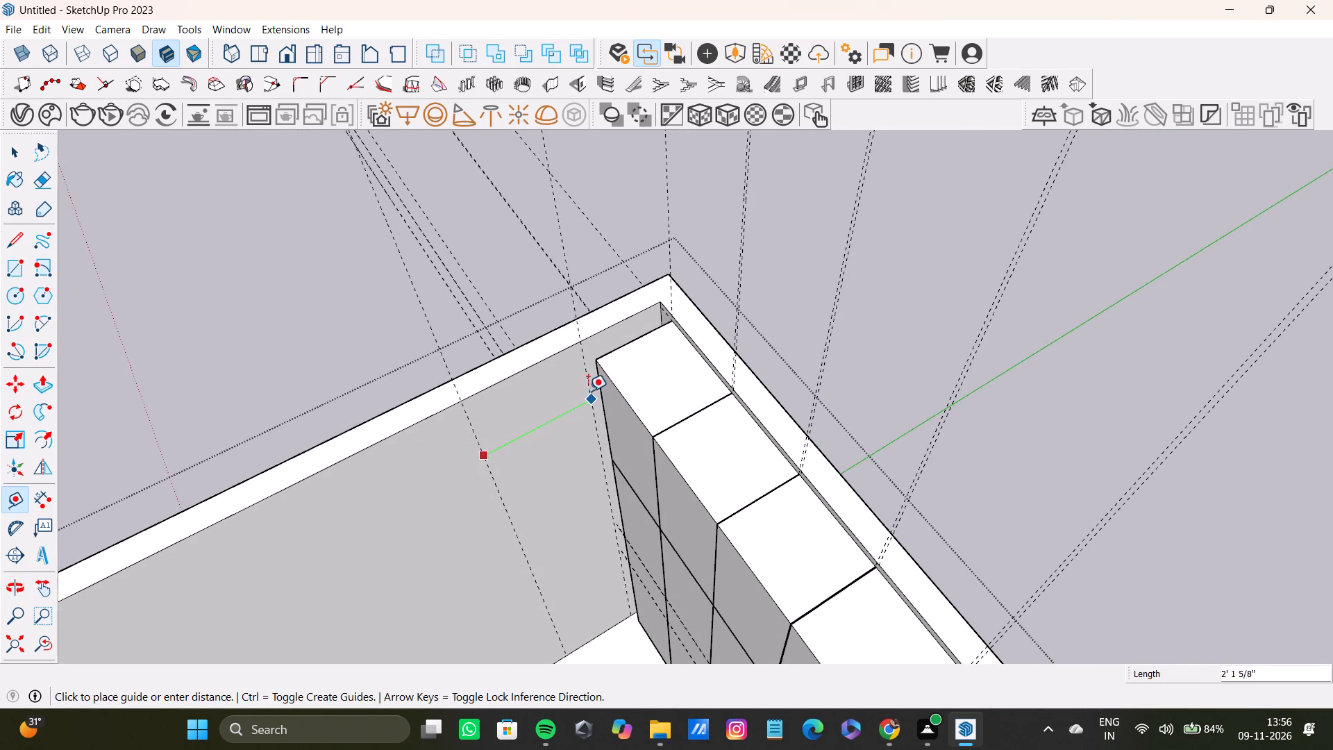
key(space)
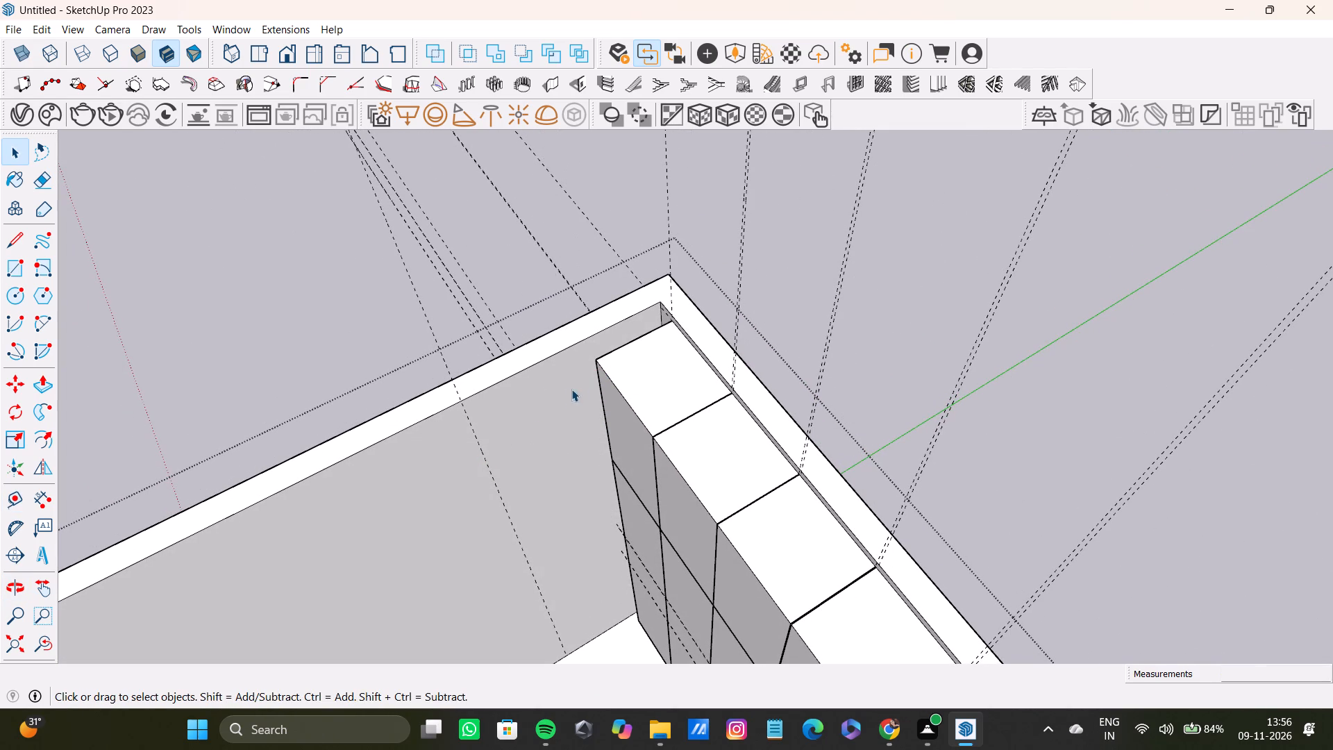
Place a second vertical guide about 2' 2 15/16" from the first one, beside the wardrobe's front edge.
key(t)
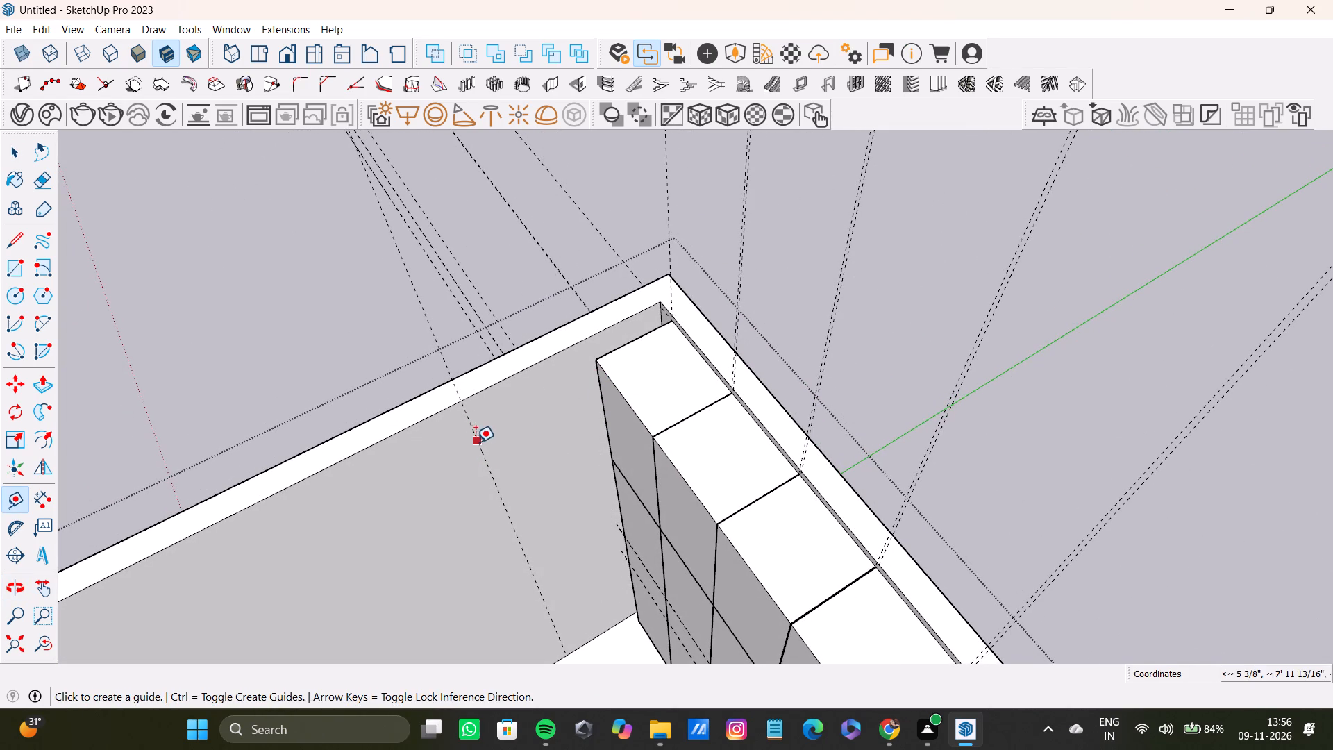
click(476, 442)
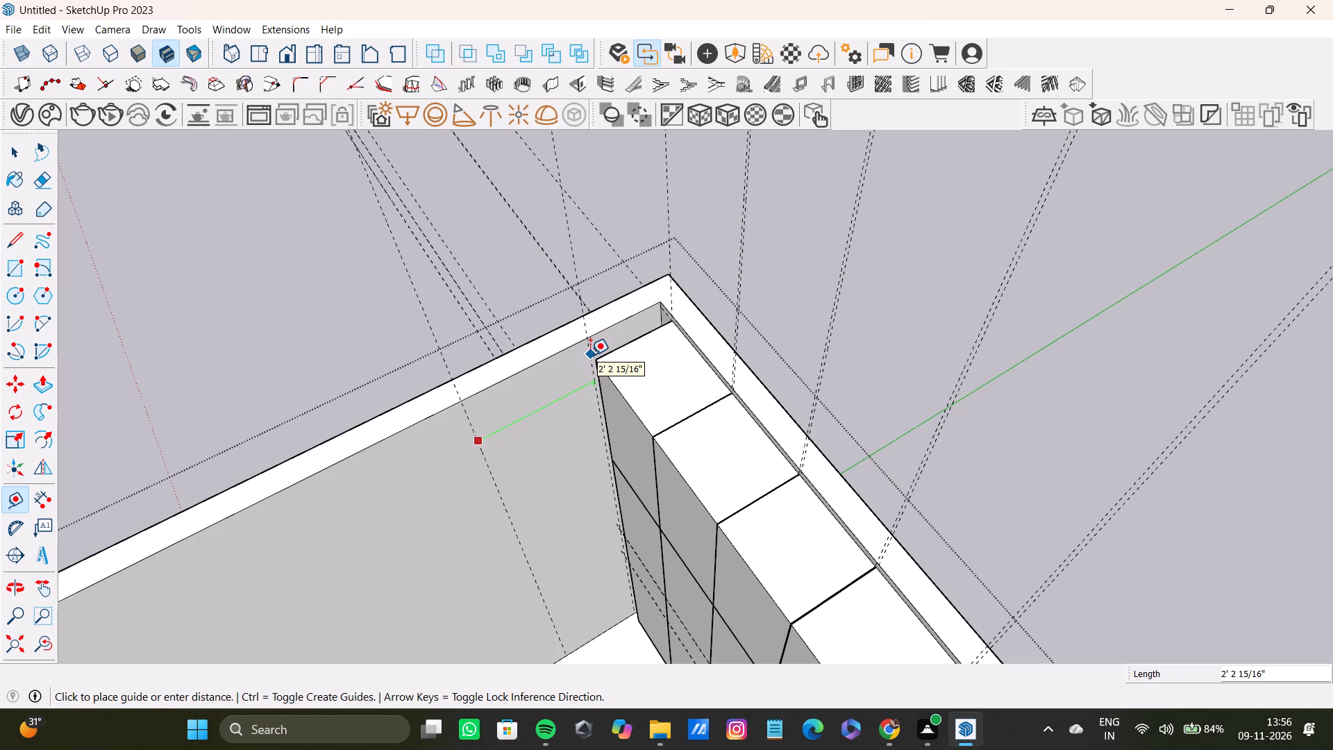
click(590, 355)
Examine the two vertical guides on the side wall and their position relative to the wardrobe front.
scroll(537, 452, down, 3)
middle_drag(537, 452, 598, 306)
scroll(598, 378, down, 4)
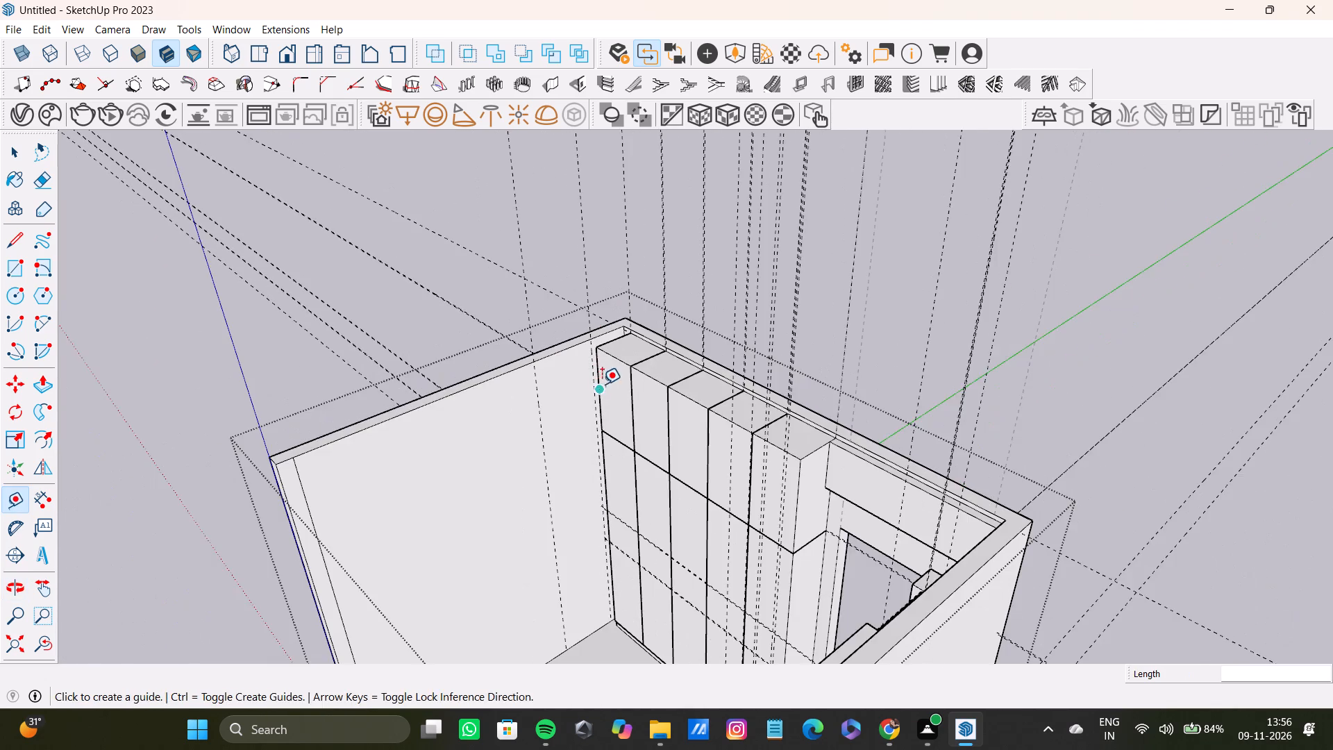
shift+middle_drag(602, 384, 602, 369)
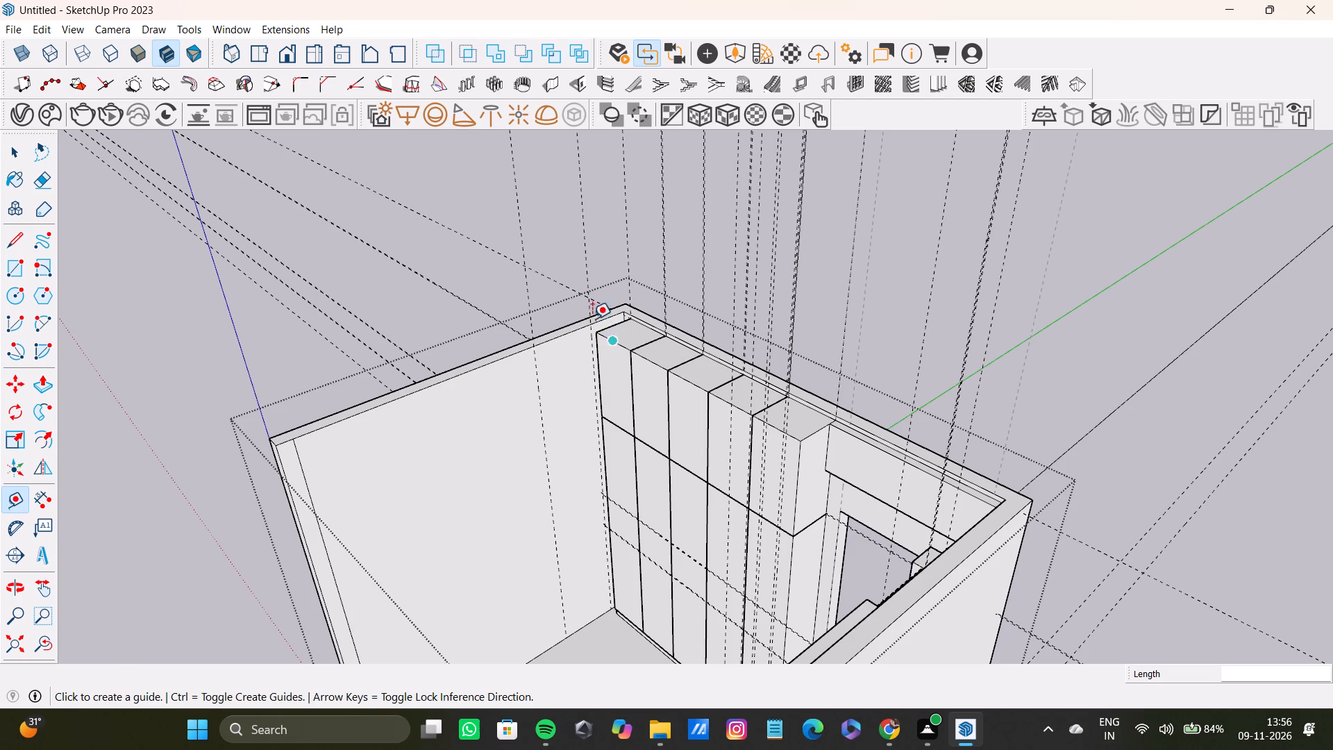
scroll(579, 335, up, 6)
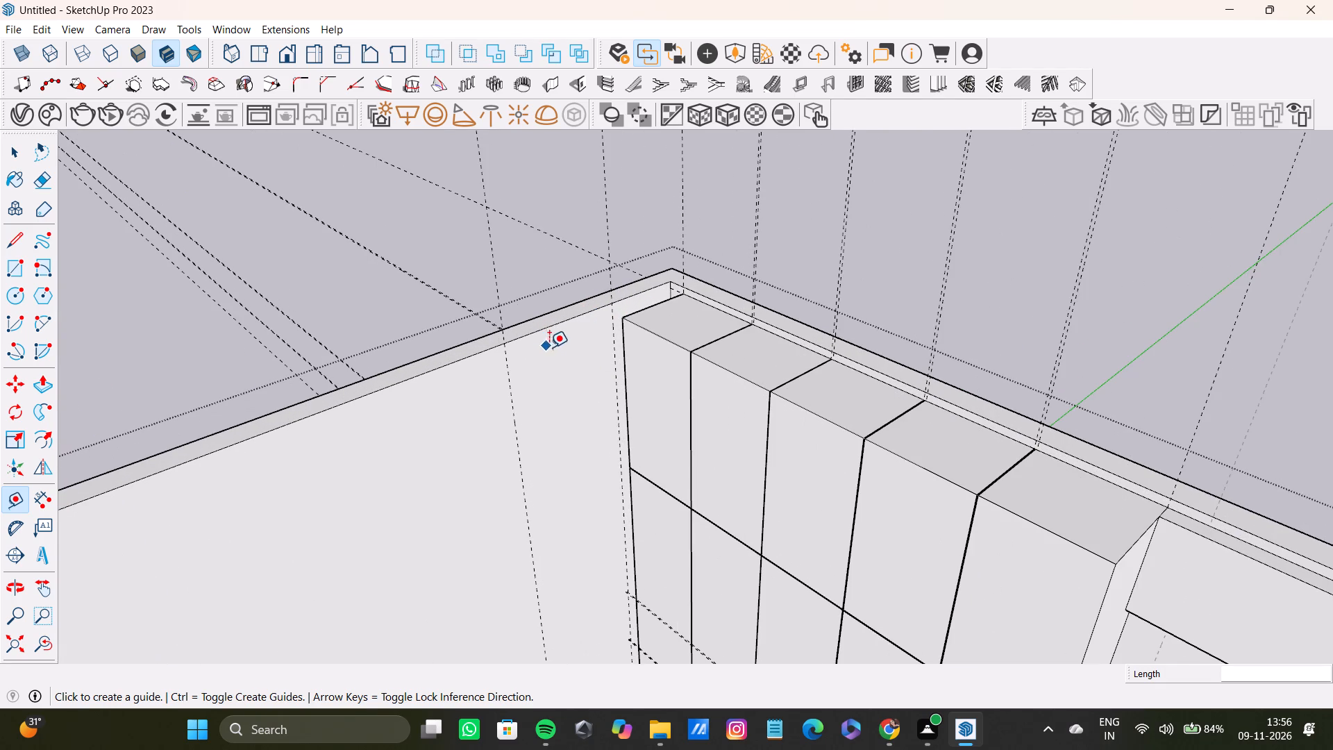
scroll(462, 384, down, 4)
shift+middle_drag(467, 387, 426, 510)
scroll(438, 497, down, 5)
shift+middle_drag(439, 497, 496, 426)
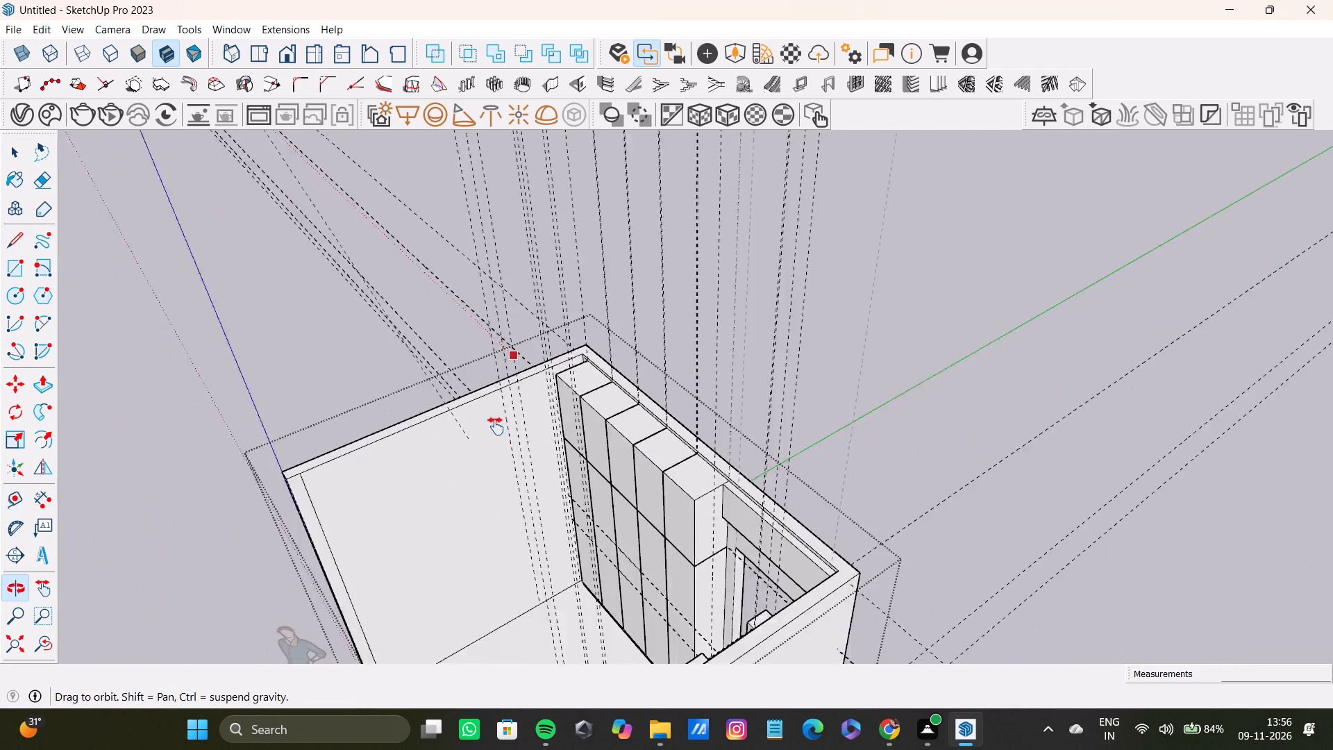
shift+middle_drag(496, 426, 739, 403)
scroll(691, 382, up, 11)
shift+middle_drag(669, 365, 622, 262)
scroll(639, 347, down, 5)
shift+middle_drag(653, 384, 580, 233)
scroll(654, 456, down, 4)
middle_drag(654, 462, 639, 535)
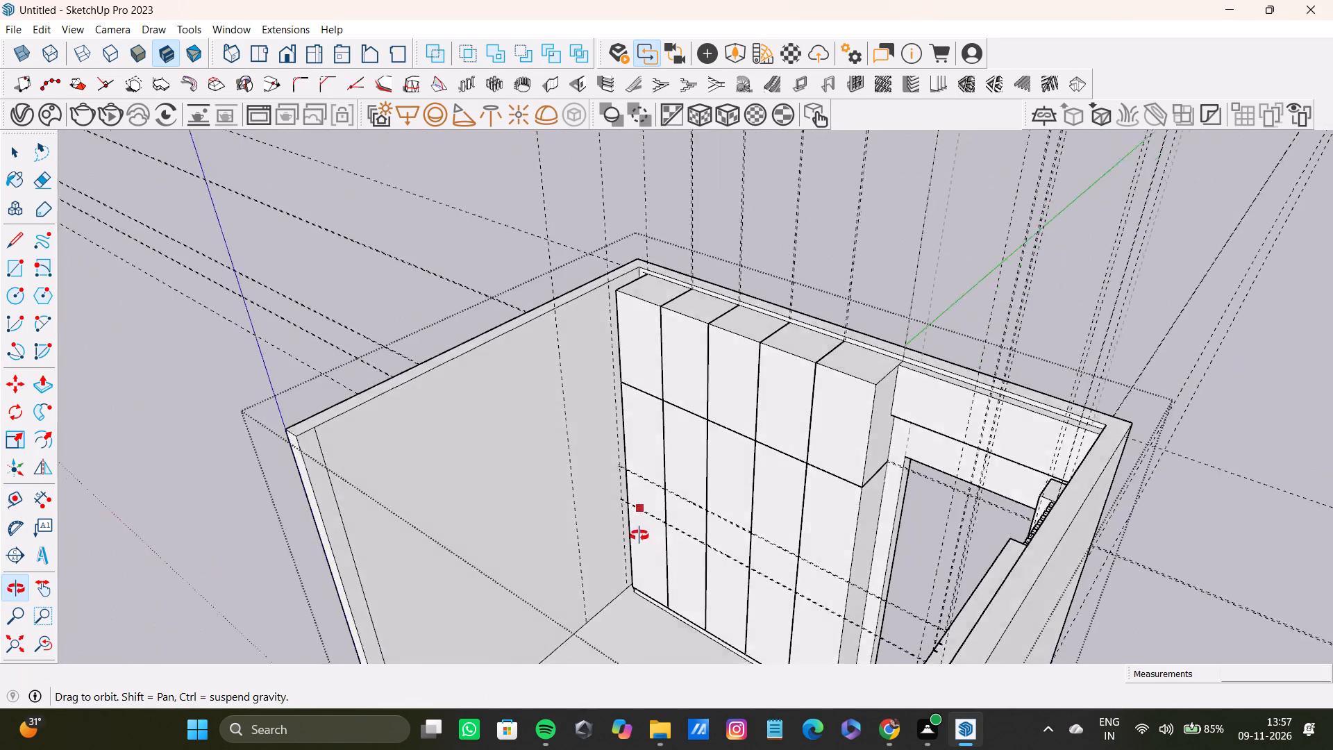
middle_drag(639, 535, 660, 372)
scroll(528, 519, down, 1)
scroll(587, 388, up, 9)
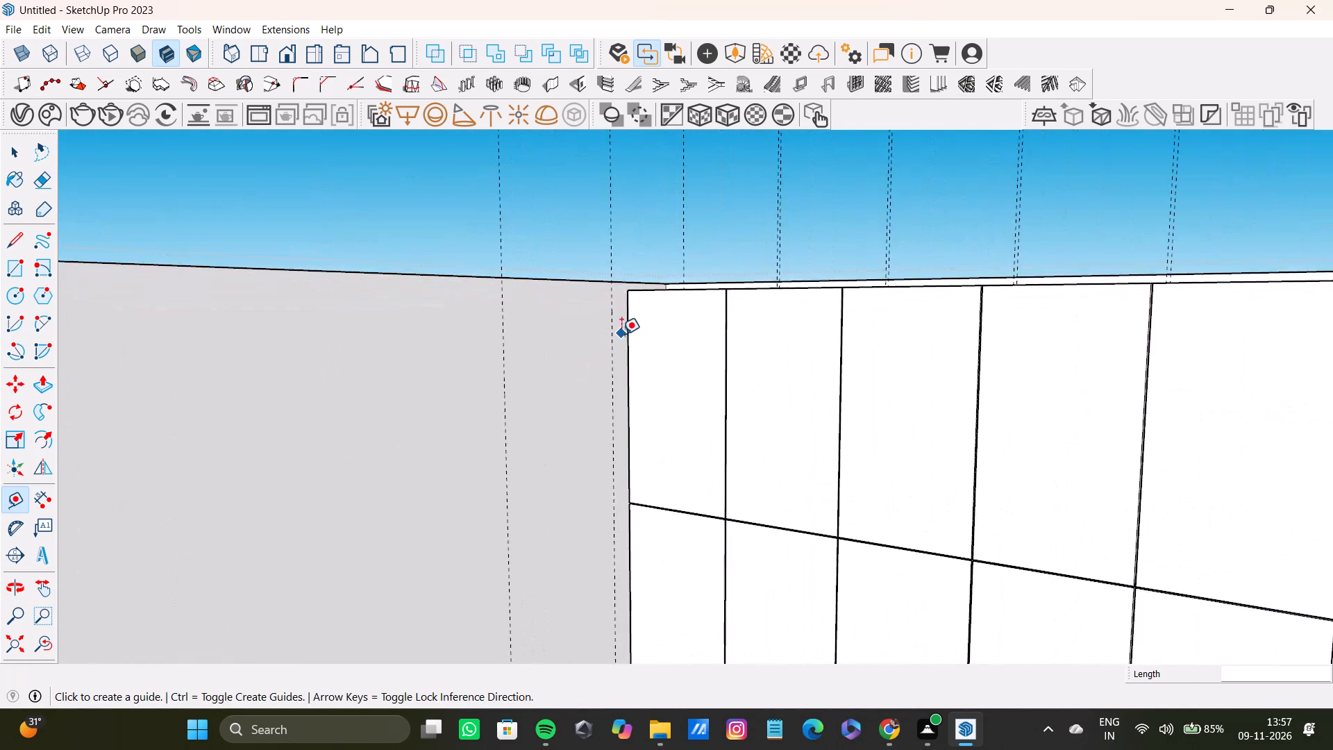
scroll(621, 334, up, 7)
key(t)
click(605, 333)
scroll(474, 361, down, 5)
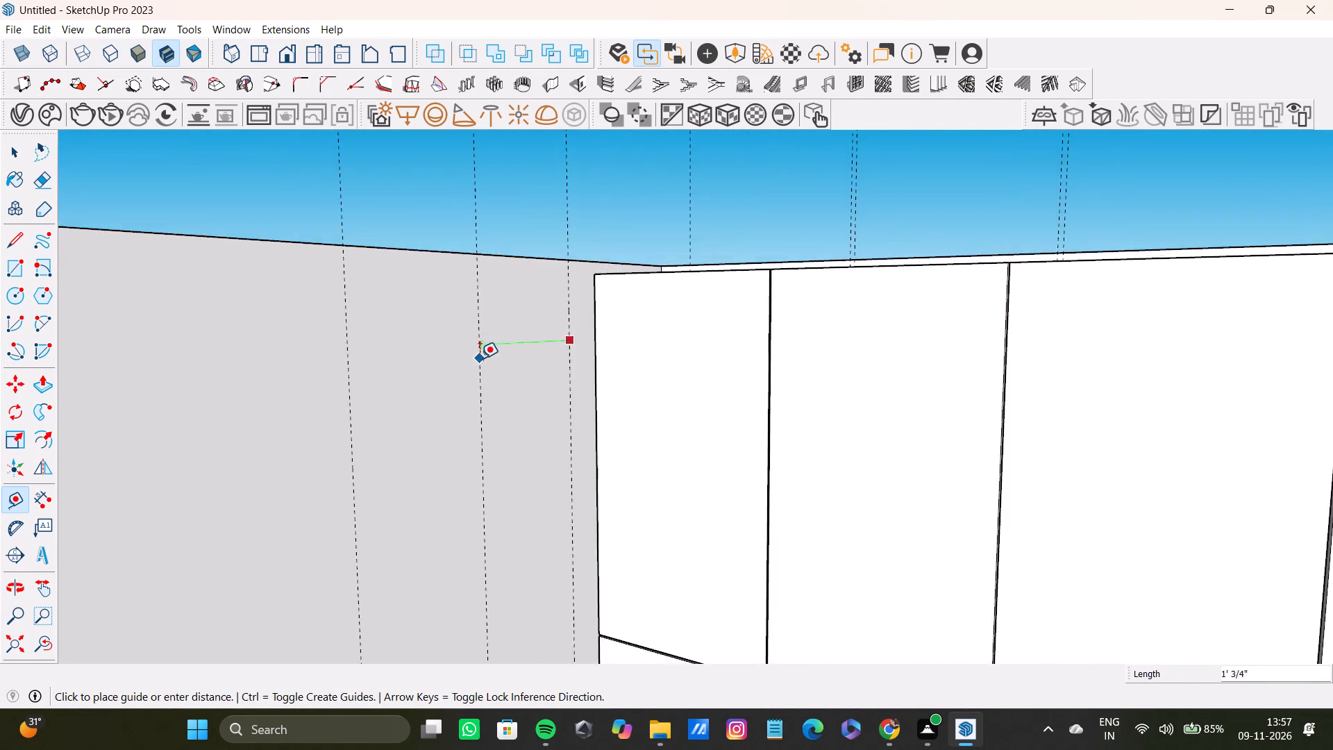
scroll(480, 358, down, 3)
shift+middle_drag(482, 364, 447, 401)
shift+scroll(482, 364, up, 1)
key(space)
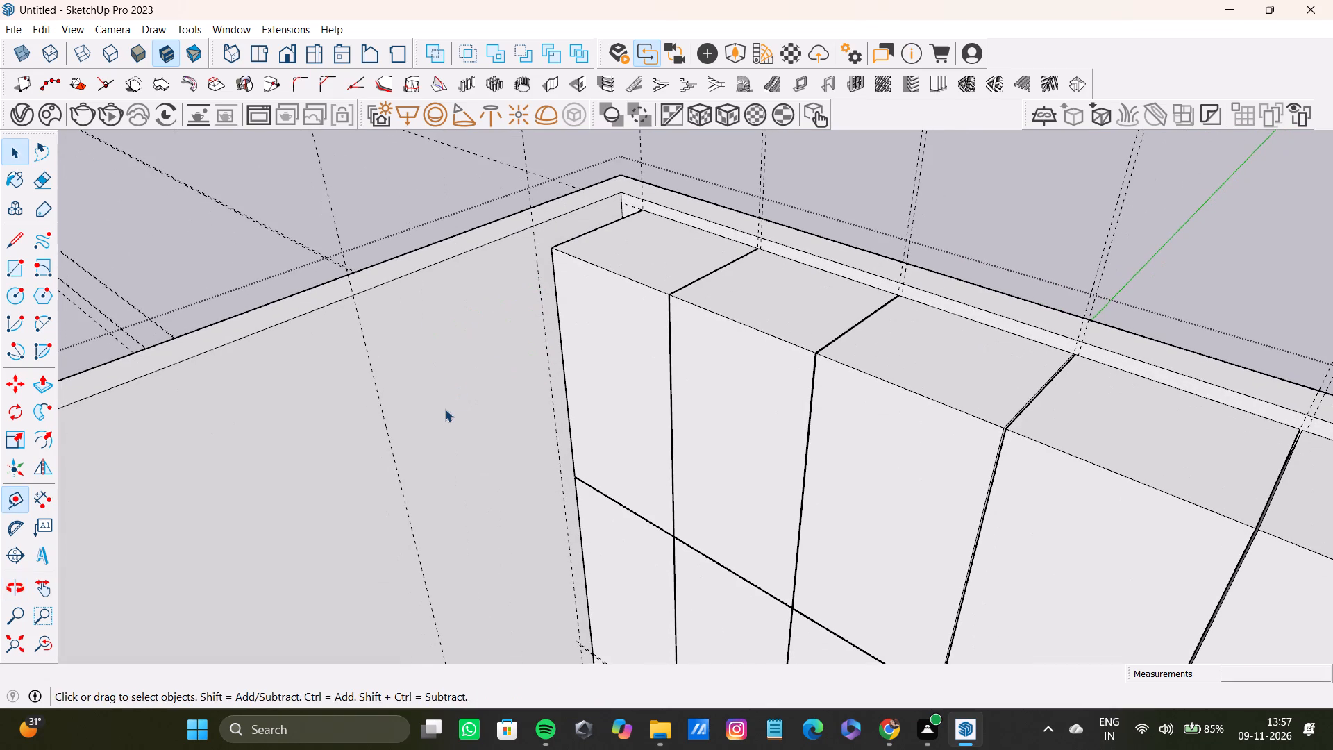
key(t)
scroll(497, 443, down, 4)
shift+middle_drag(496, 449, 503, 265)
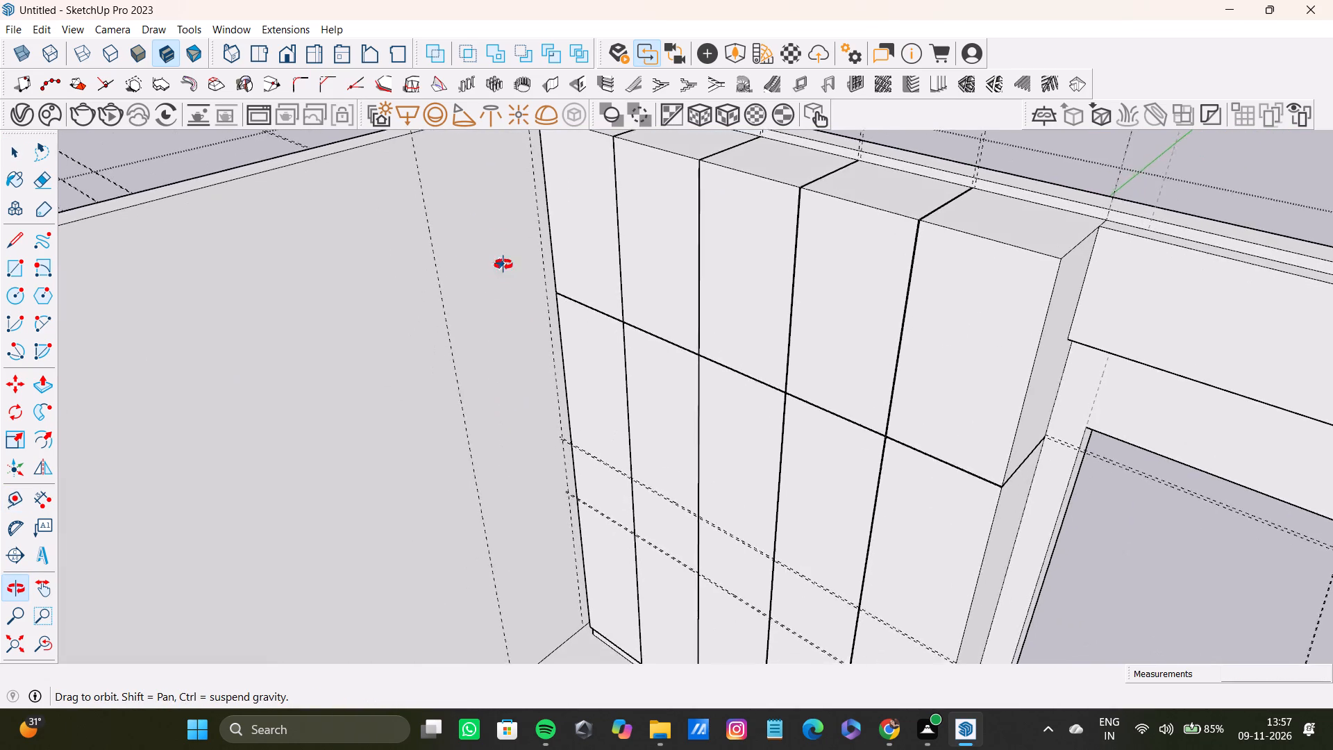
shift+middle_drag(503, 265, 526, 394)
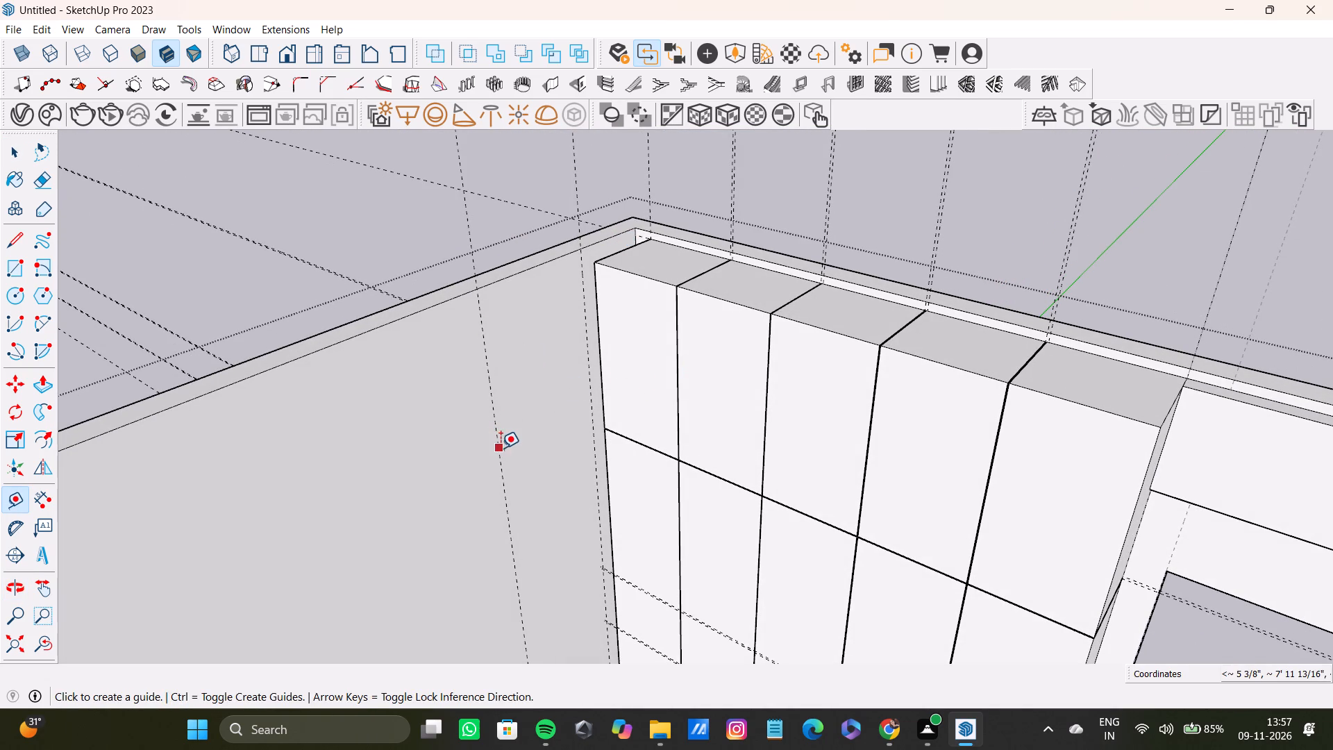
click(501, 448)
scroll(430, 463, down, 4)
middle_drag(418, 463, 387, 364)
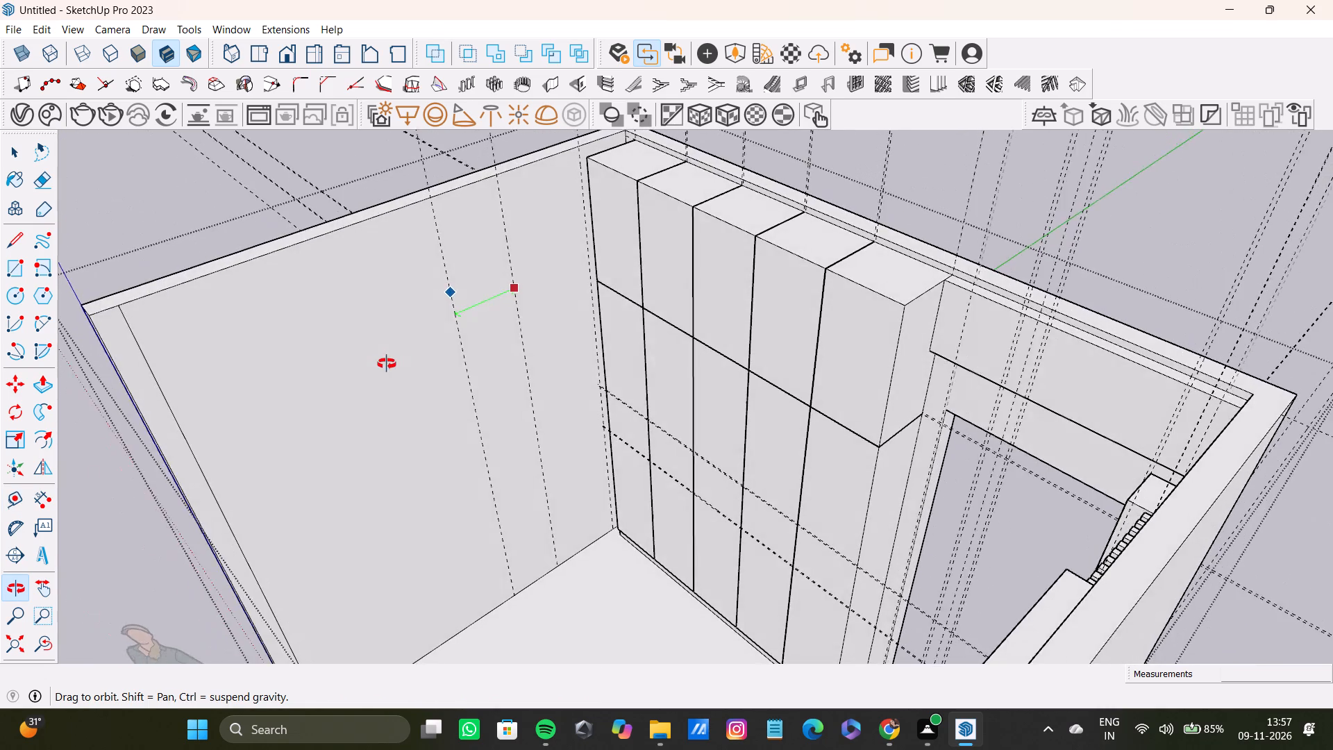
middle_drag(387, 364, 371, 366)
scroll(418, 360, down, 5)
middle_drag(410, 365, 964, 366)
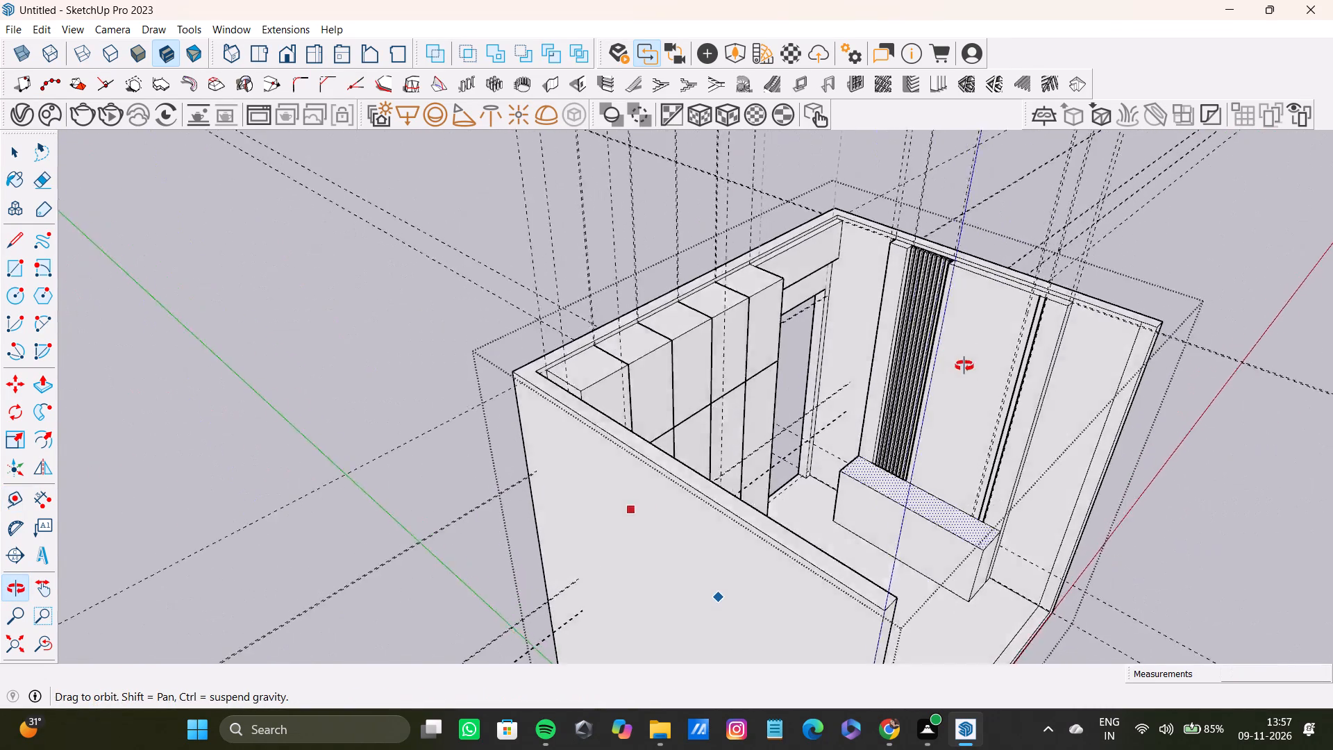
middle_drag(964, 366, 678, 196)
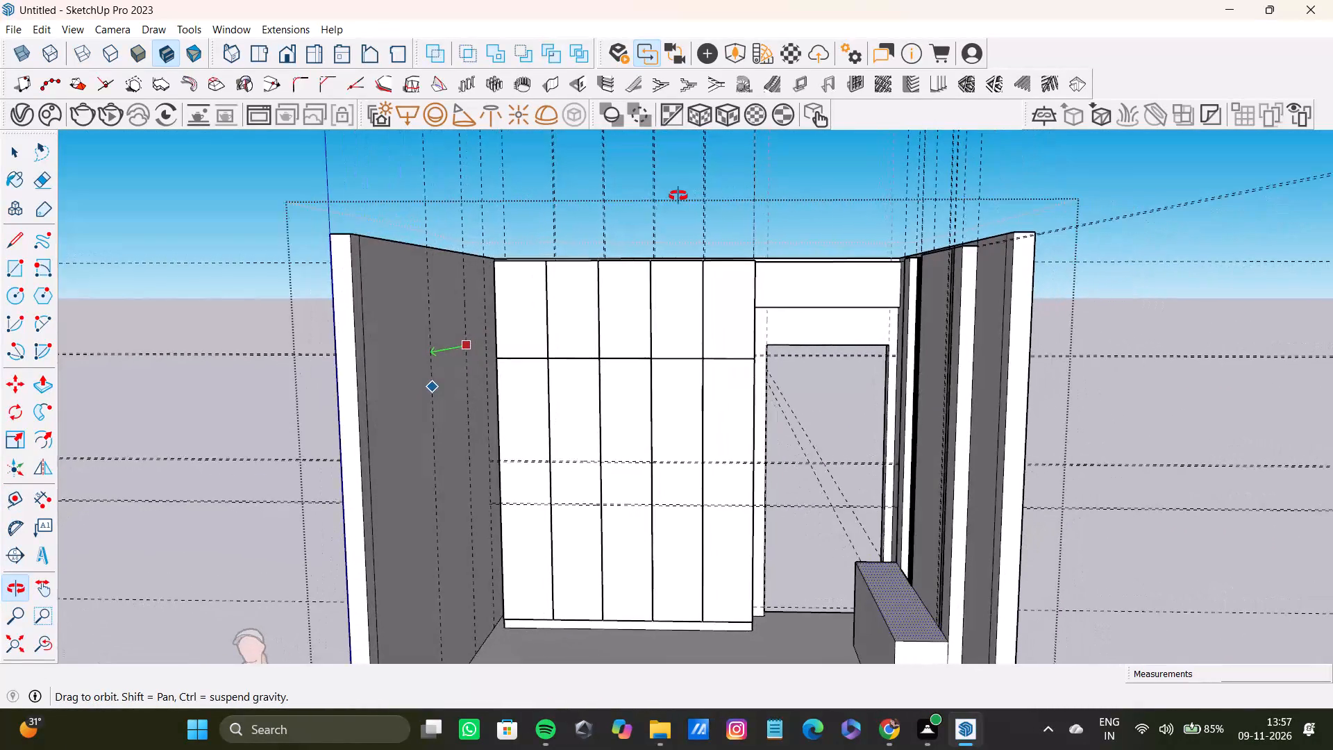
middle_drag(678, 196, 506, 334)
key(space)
Place a vertical guide on the side wall about 4 1/8" from the existing guide farther from the wardrobe, towards the open front.
scroll(498, 320, down, 4)
middle_drag(498, 326, 358, 360)
scroll(502, 315, down, 5)
shift+middle_drag(508, 318, 553, 471)
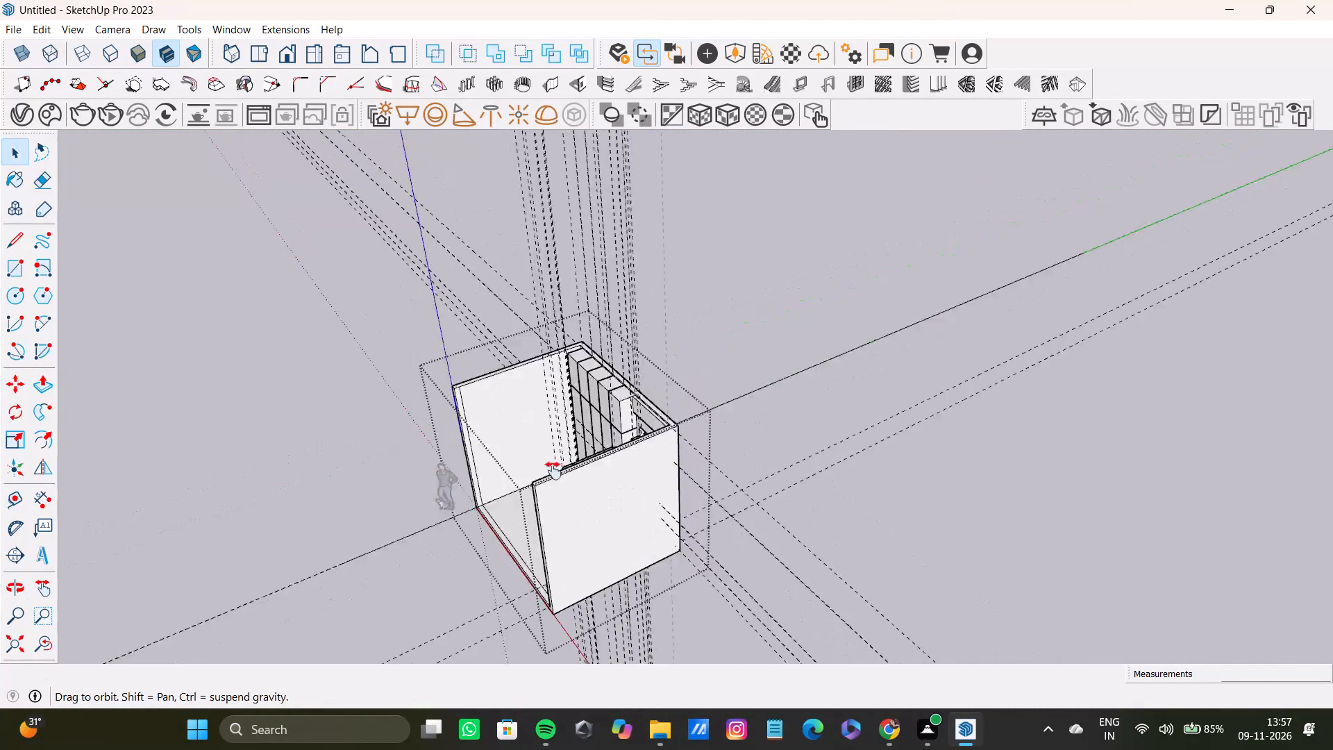
shift+middle_drag(553, 471, 651, 430)
scroll(590, 459, up, 10)
middle_drag(582, 463, 619, 409)
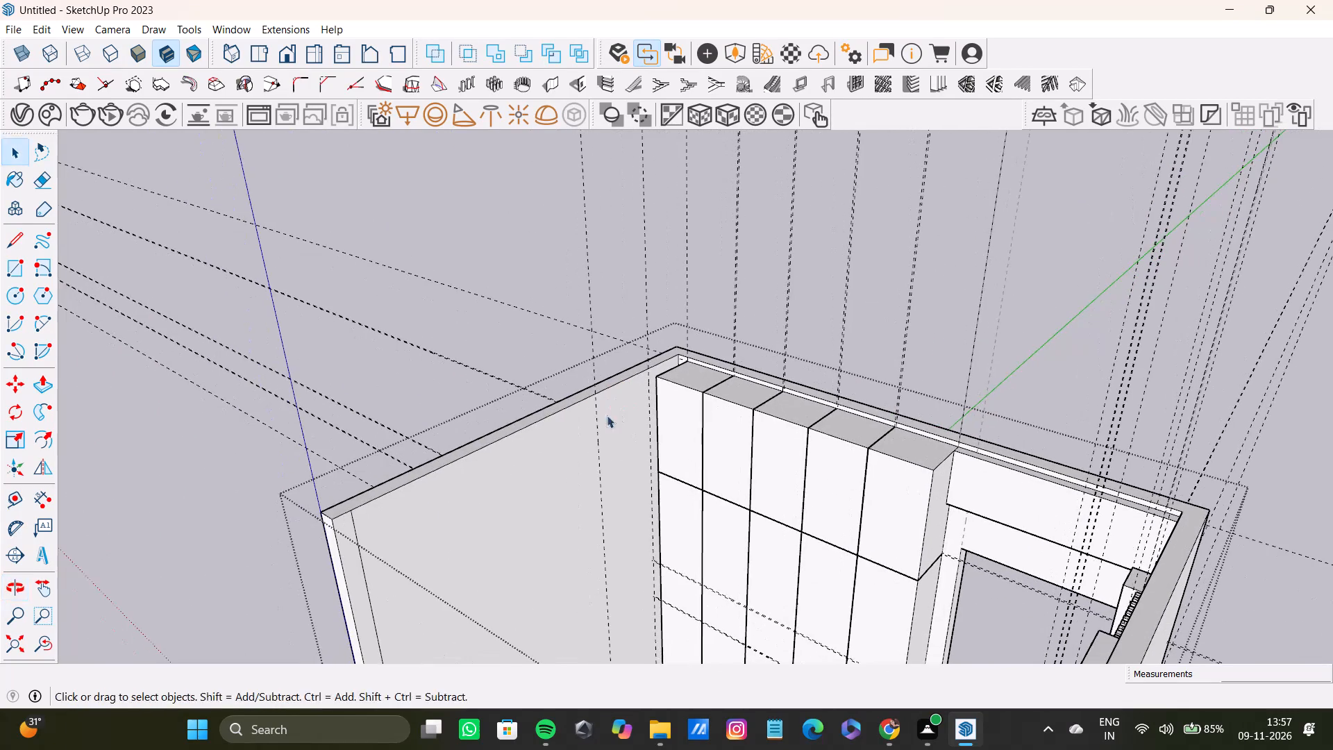
key(t)
scroll(578, 467, up, 5)
click(613, 456)
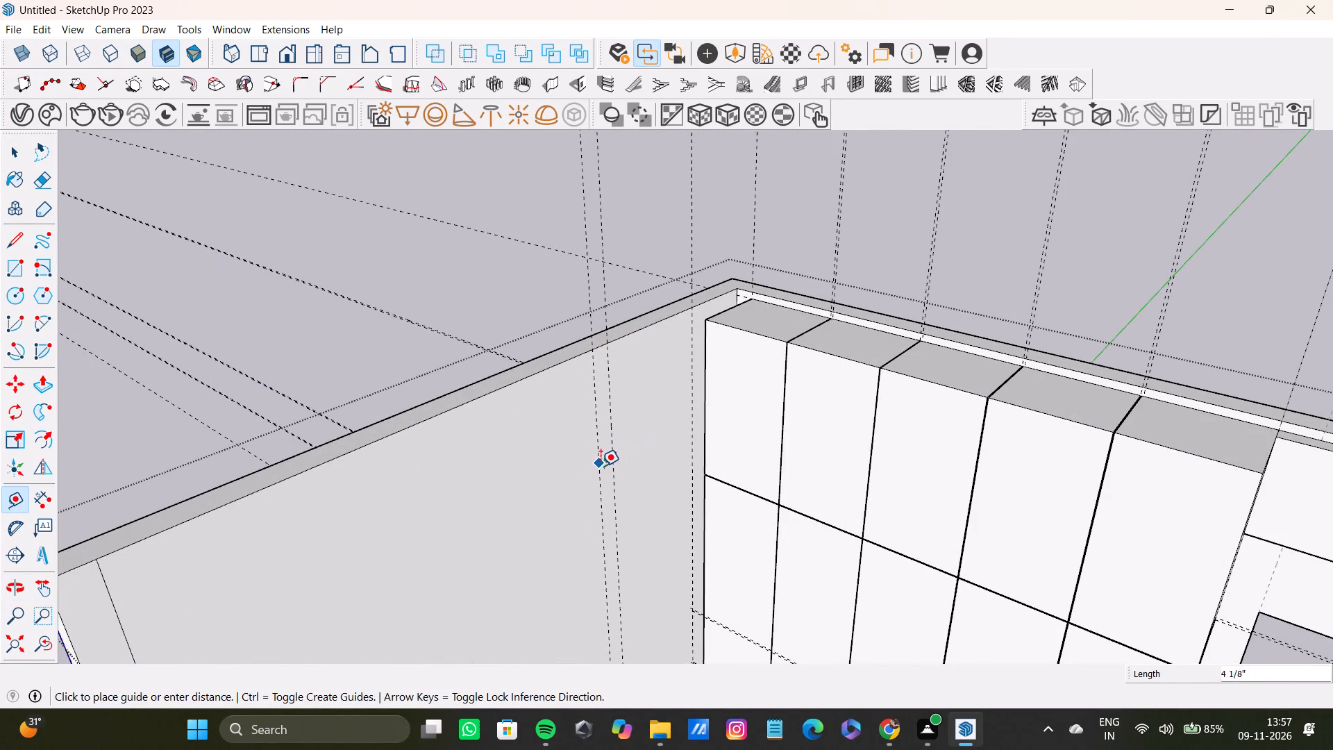
double_click(601, 466)
Place another vertical guide about 6' 3" from the new closely spaced guide, near the side wall's open front end.
scroll(453, 527, down, 8)
shift+middle_drag(451, 515, 577, 359)
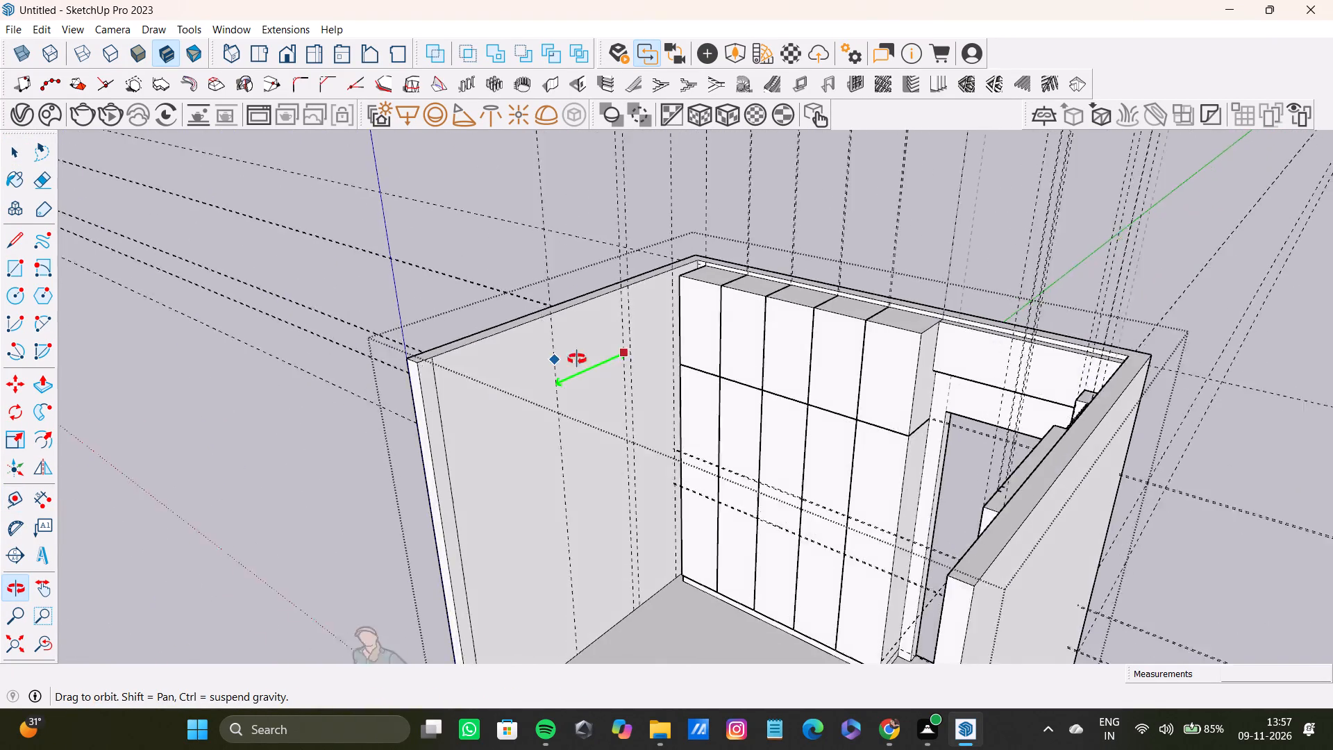
shift+middle_drag(577, 359, 617, 354)
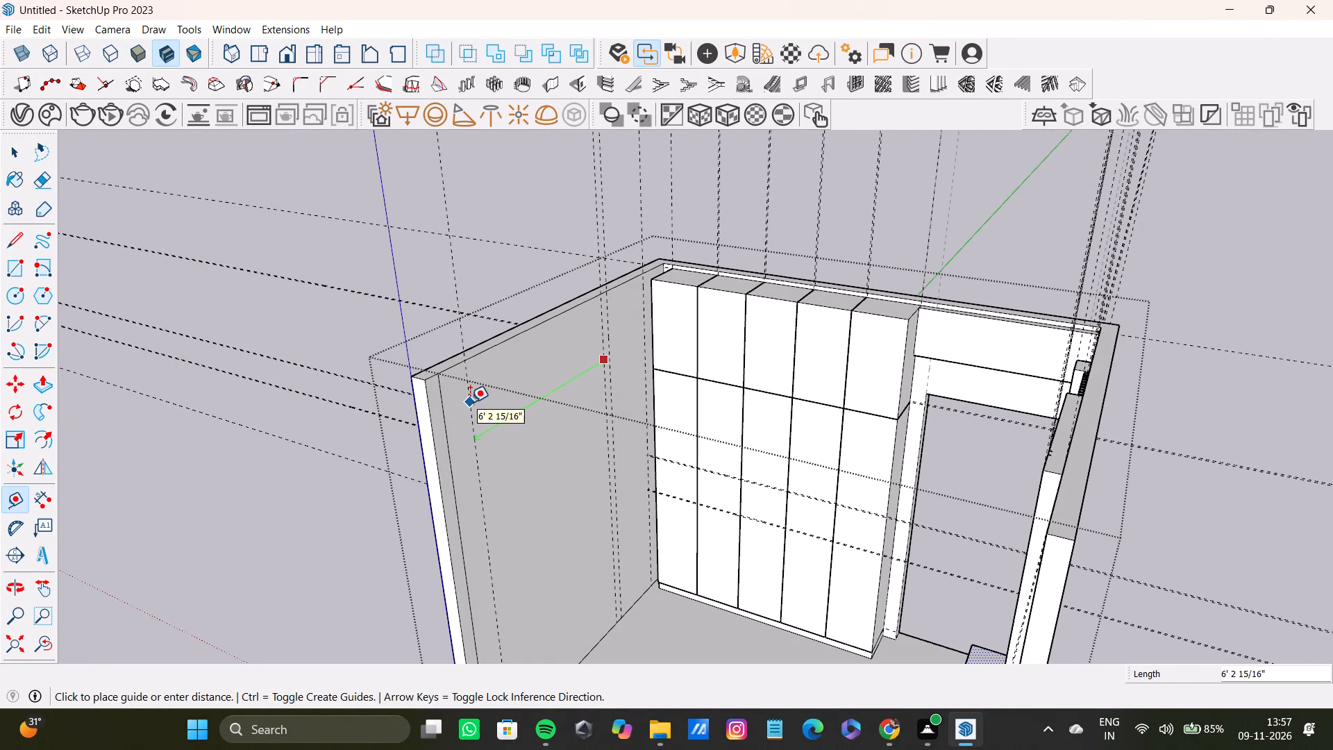
click(463, 401)
Place a horizontal guide across the side wall's inner face, about 2' 8 11/16" below its top inner edge.
middle_drag(555, 382, 528, 385)
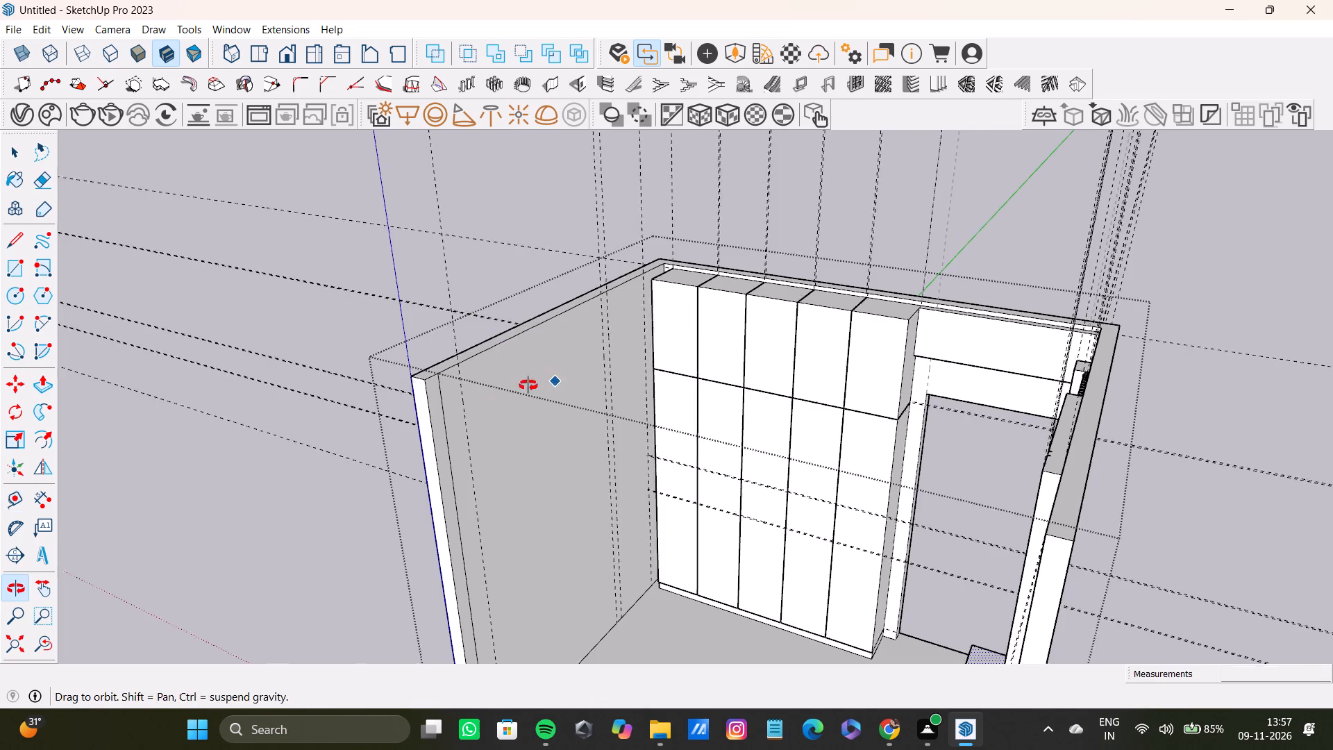
middle_drag(528, 385, 369, 406)
scroll(602, 306, up, 8)
click(519, 293)
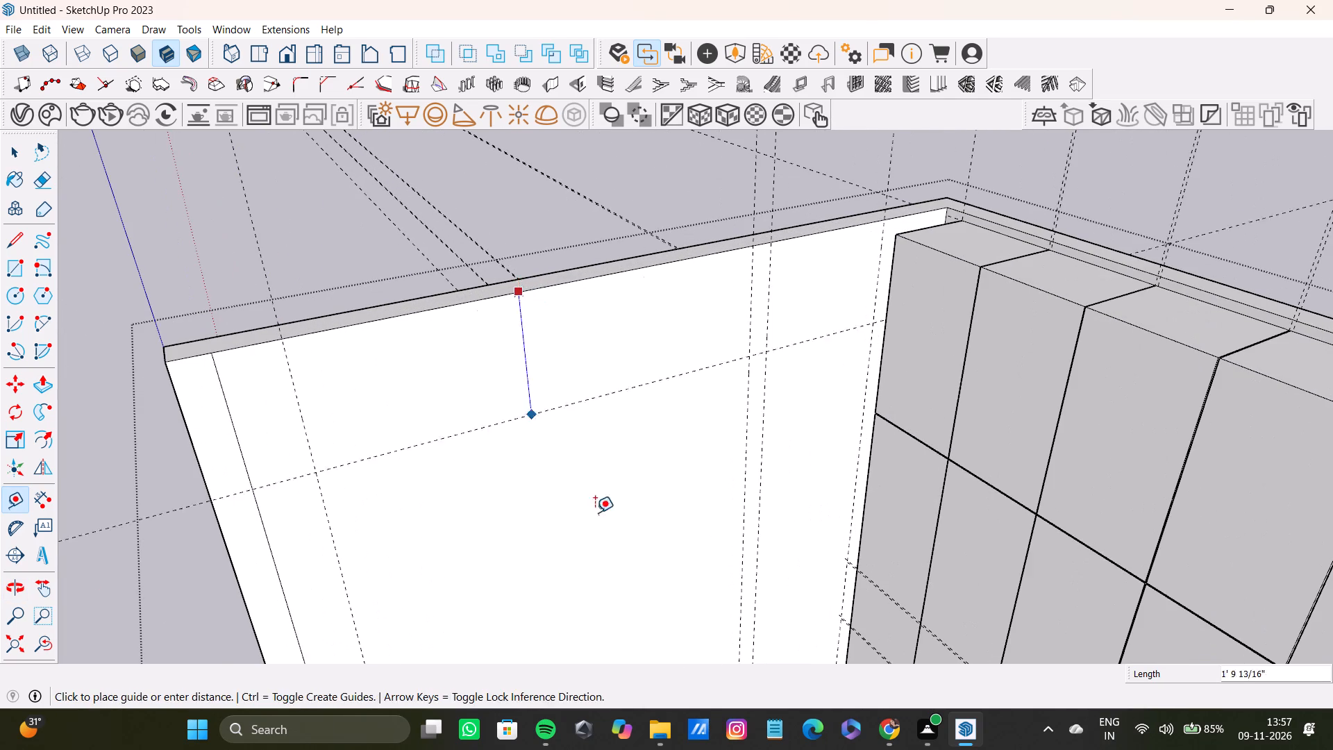
scroll(621, 530, down, 4)
shift+middle_drag(621, 531, 710, 185)
scroll(542, 374, down, 4)
scroll(547, 381, up, 1)
middle_drag(547, 381, 808, 482)
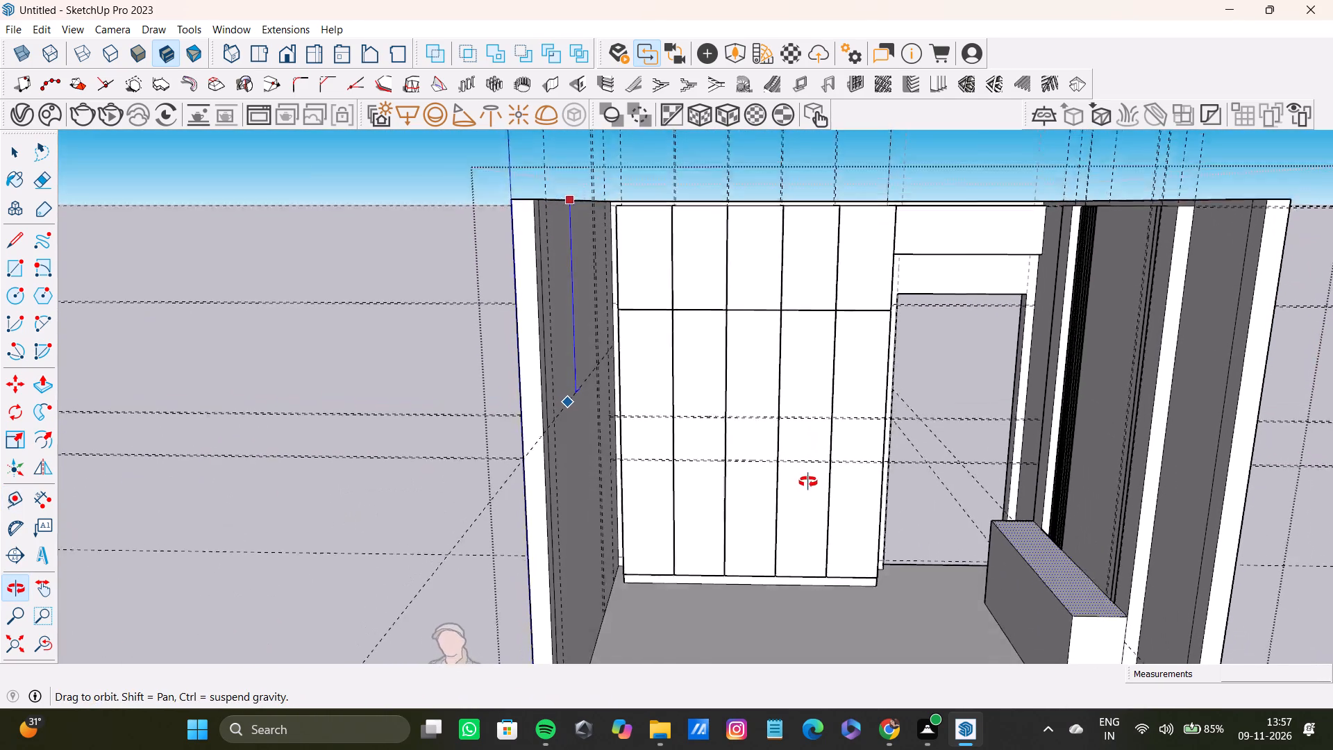
middle_drag(808, 482, 654, 493)
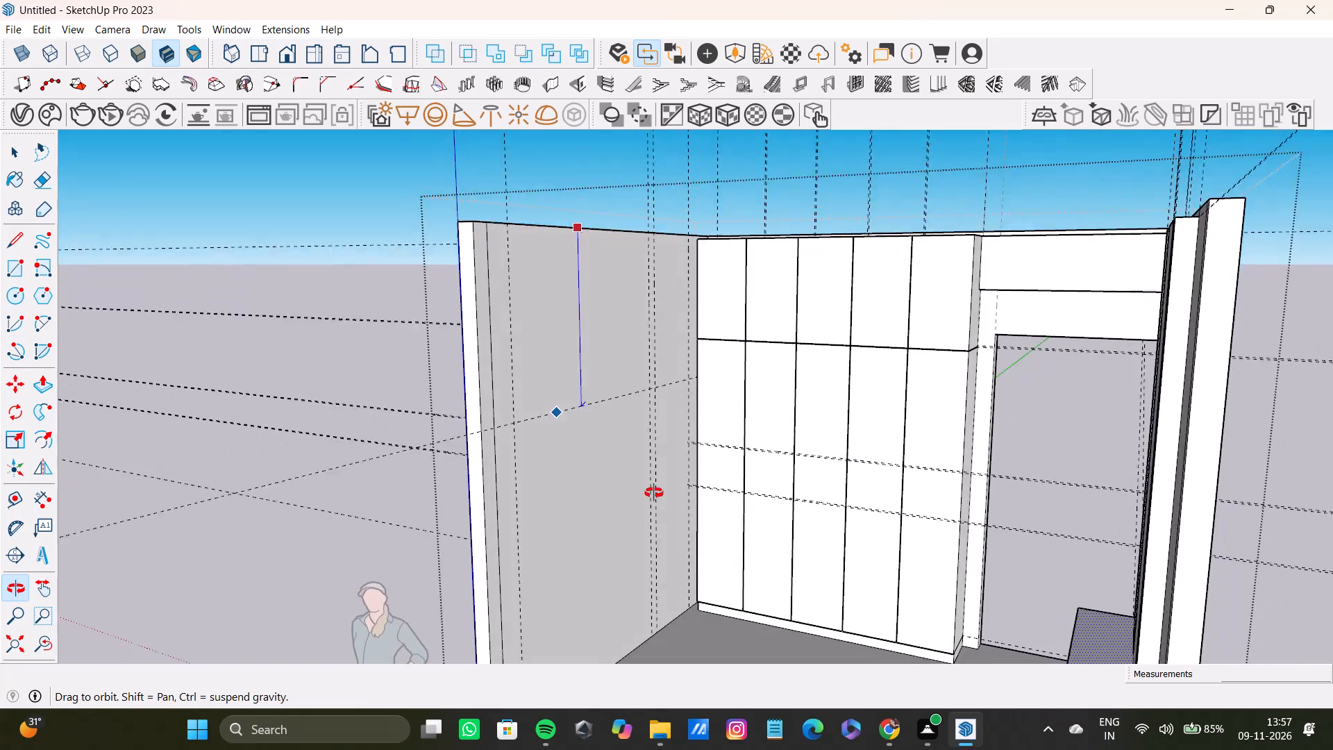
middle_drag(654, 493, 658, 496)
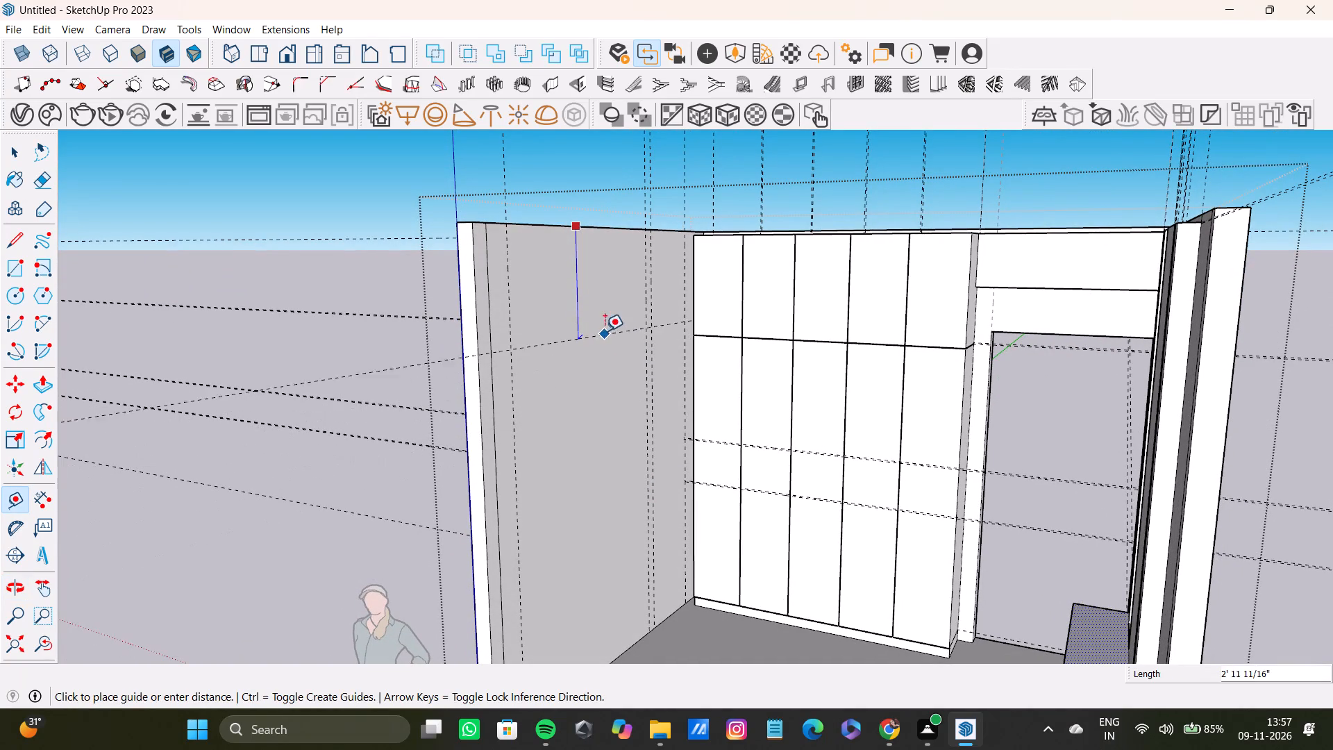
click(601, 326)
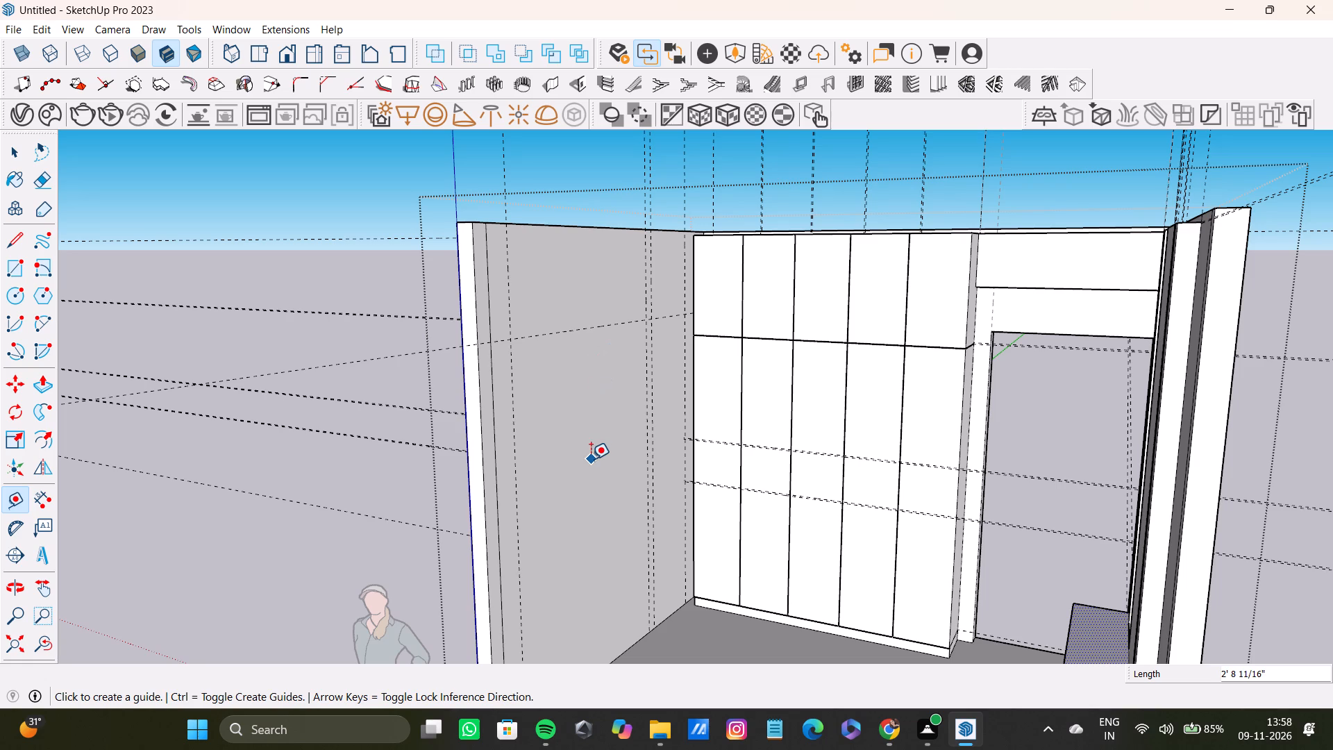
Examine the side wall's horizontal and vertical guides from above and their position relative to the wardrobe.
scroll(623, 397, down, 9)
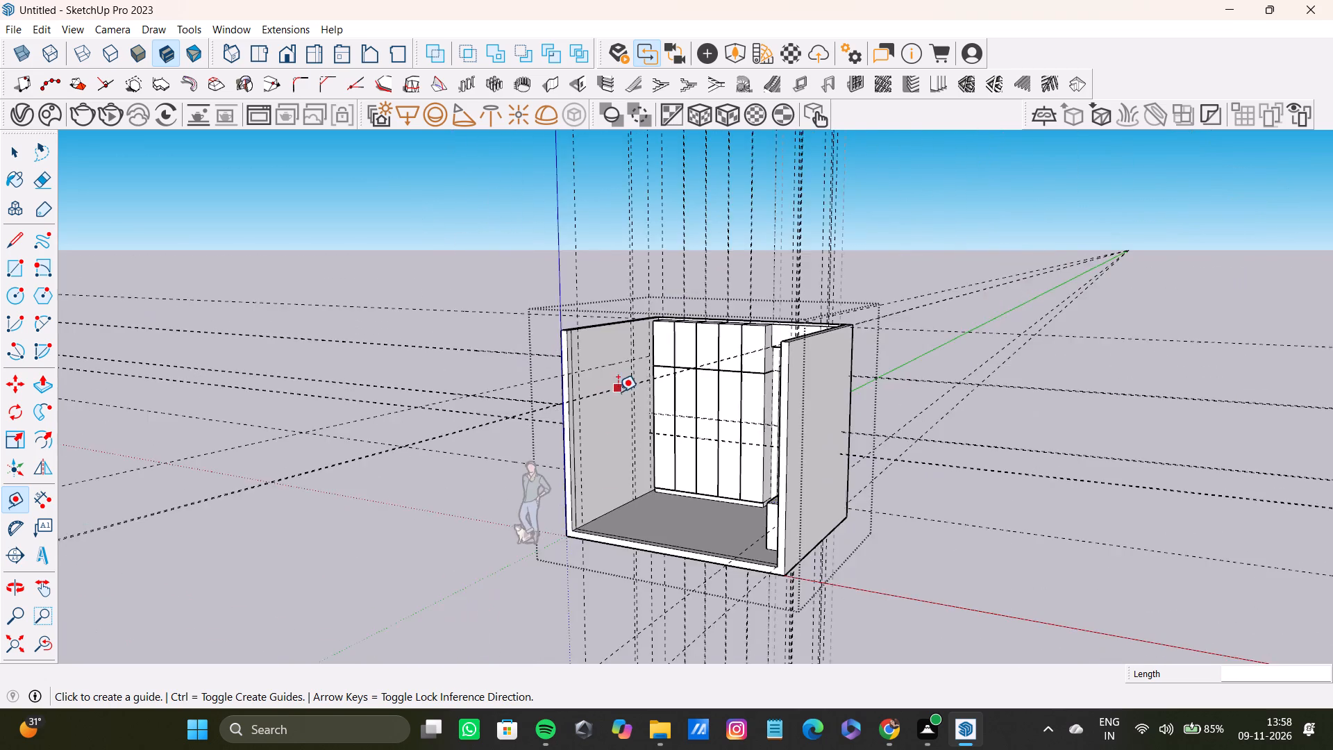
shift+middle_drag(618, 392, 583, 572)
scroll(594, 432, up, 14)
middle_drag(671, 441, 529, 454)
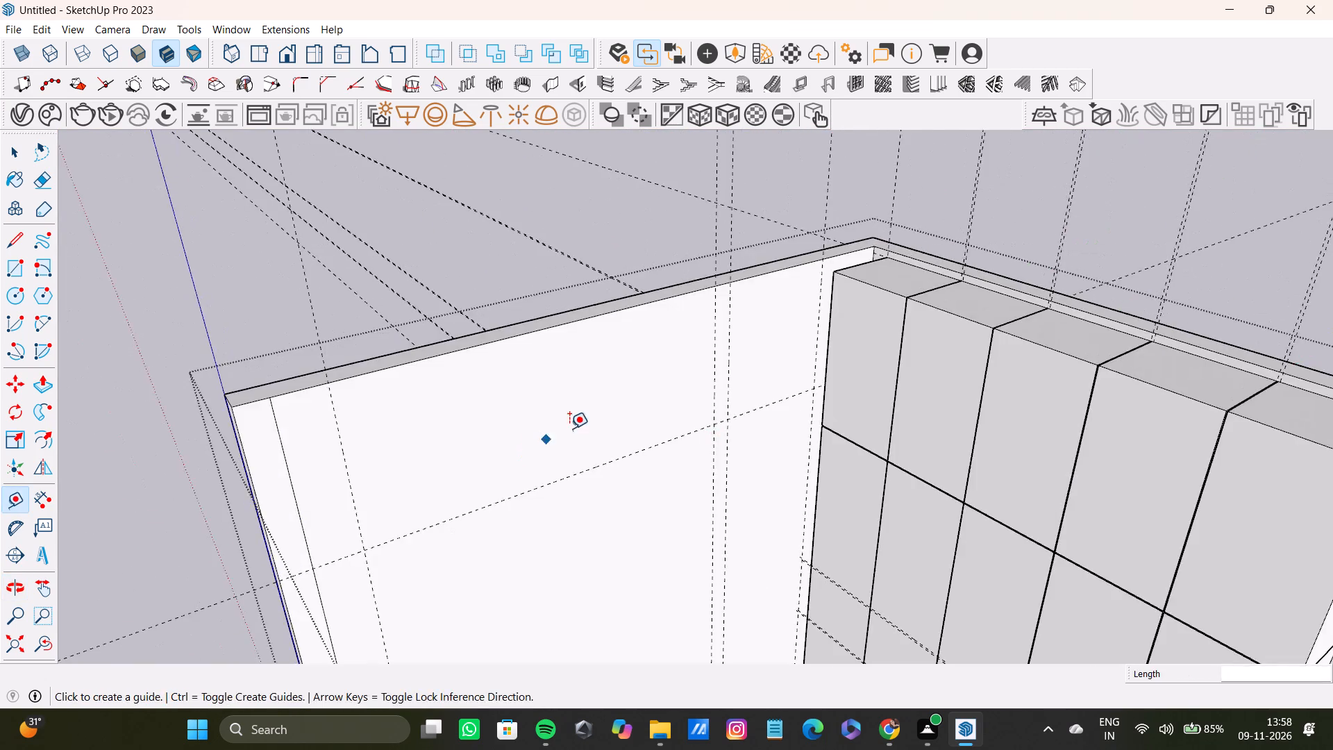
scroll(579, 424, down, 5)
shift+middle_drag(587, 428, 462, 490)
scroll(480, 480, down, 4)
shift+middle_drag(480, 480, 585, 483)
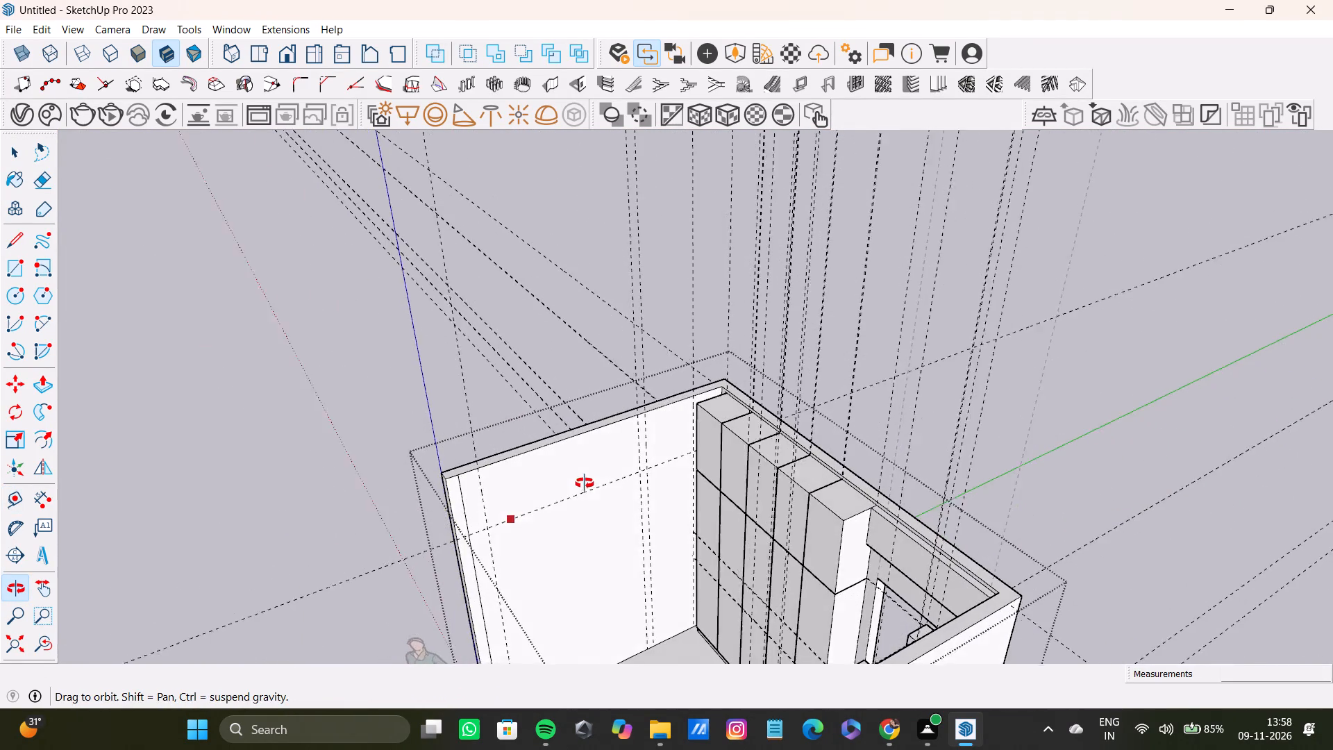
shift+middle_drag(585, 483, 653, 473)
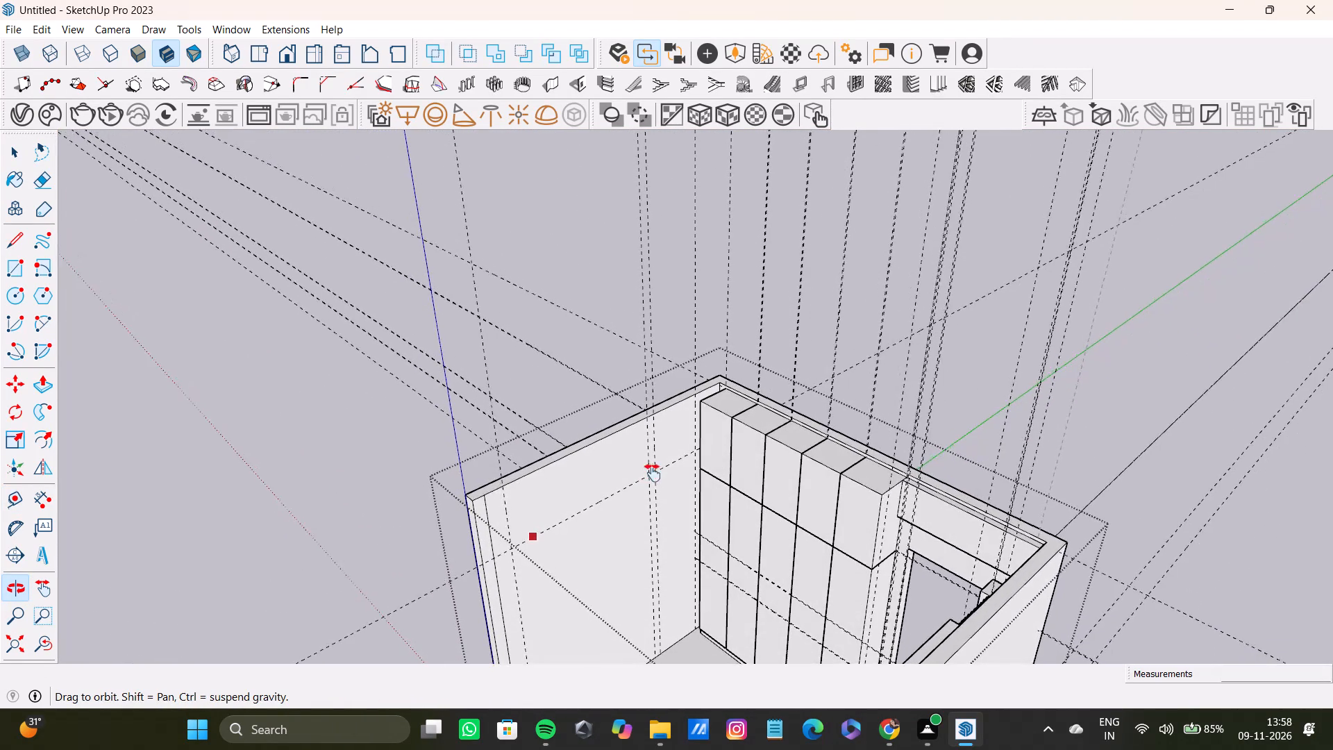
shift+middle_drag(653, 473, 653, 472)
scroll(659, 420, up, 7)
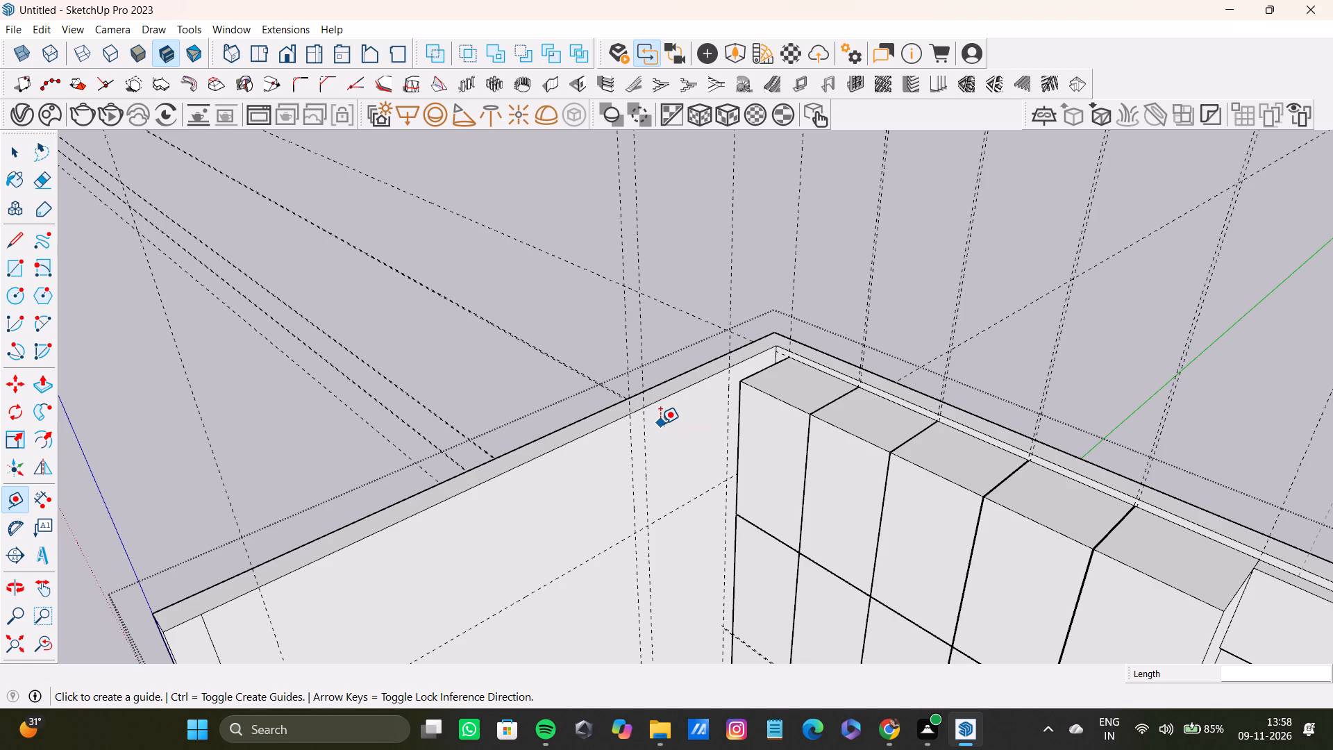
scroll(815, 517, down, 5)
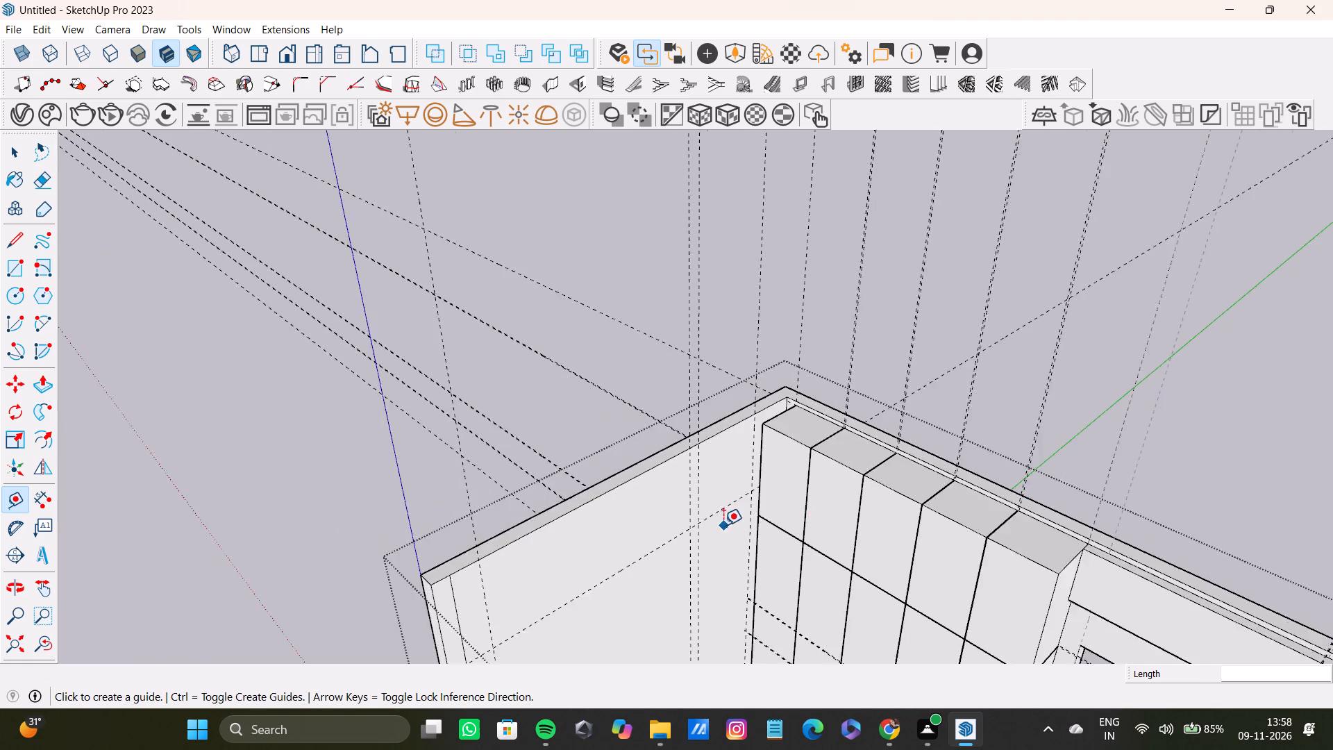
scroll(723, 525, down, 2)
shift+middle_drag(717, 527, 616, 462)
scroll(626, 458, up, 4)
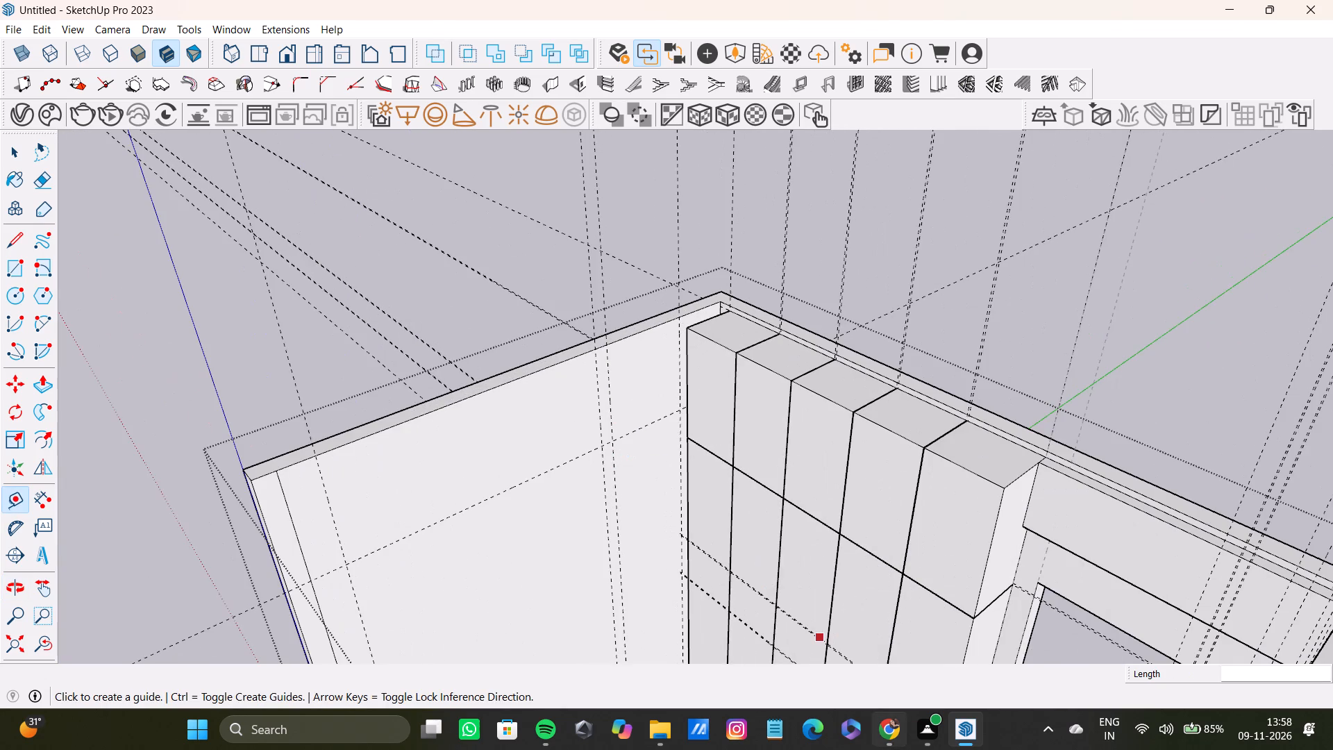
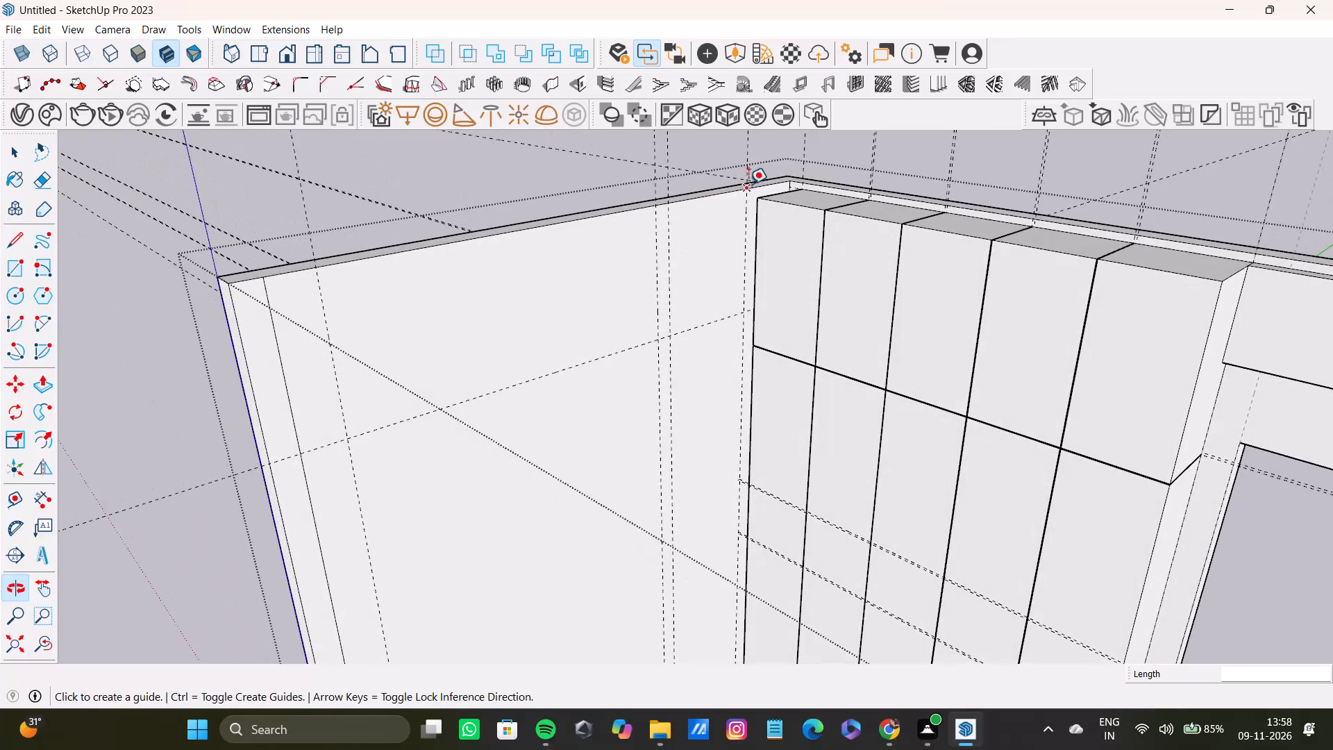
Place a horizontal guide just below the side wall's top inner edge, level with the existing guide on the adjoining wardrobe wall.
scroll(699, 287, down, 4)
shift+middle_drag(696, 335, 696, 323)
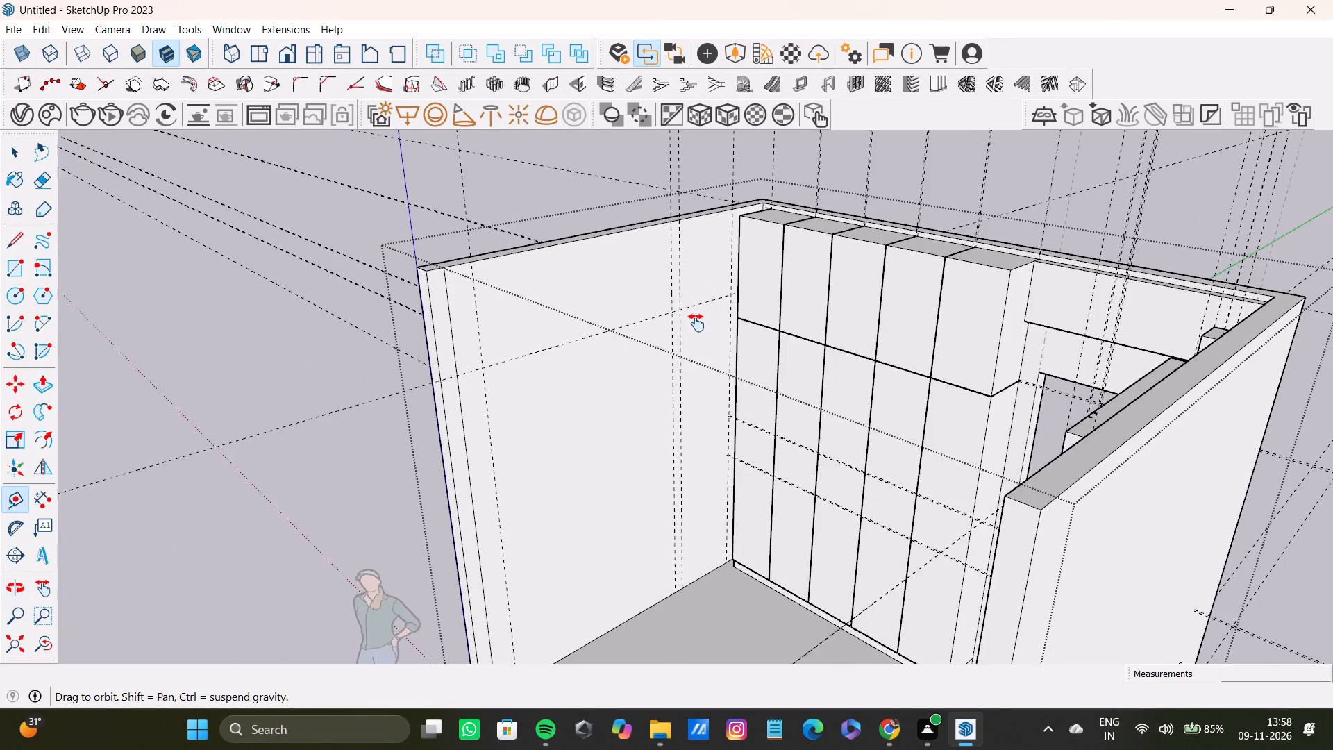
shift+middle_drag(696, 323, 712, 381)
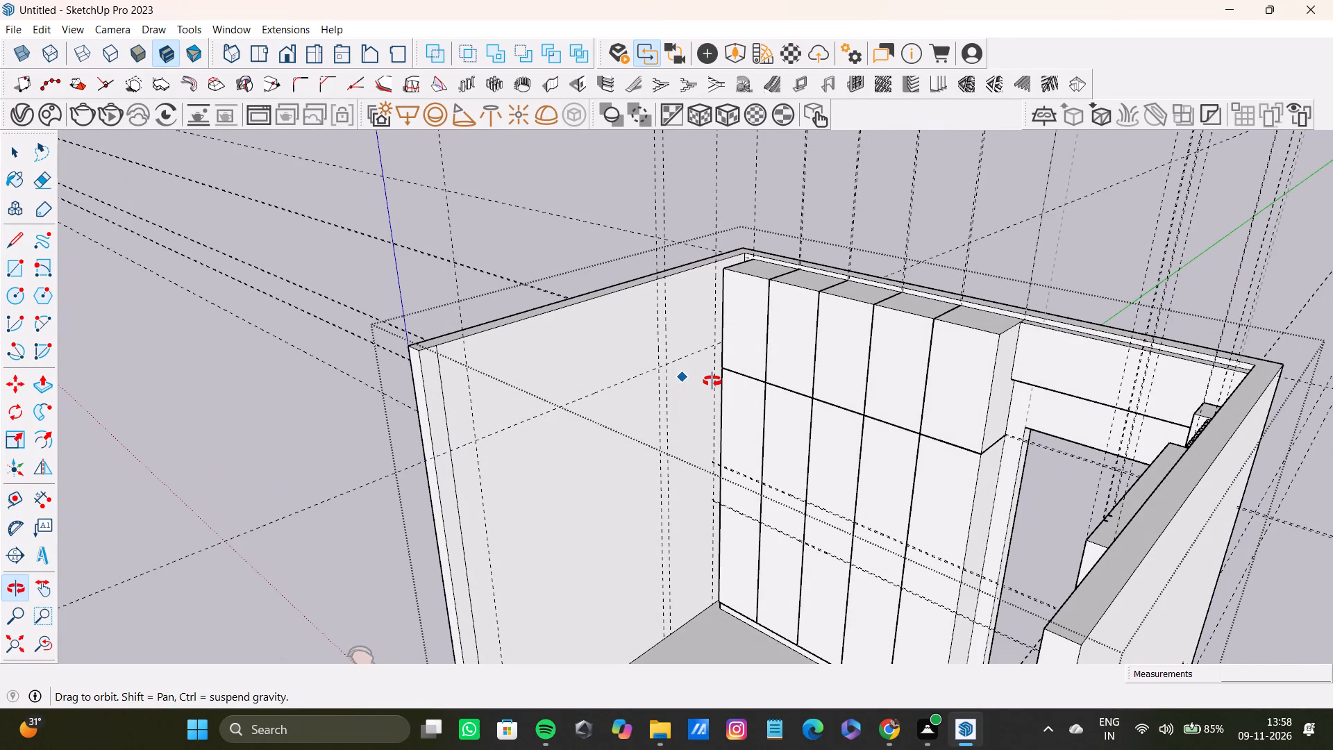
shift+middle_drag(712, 381, 699, 303)
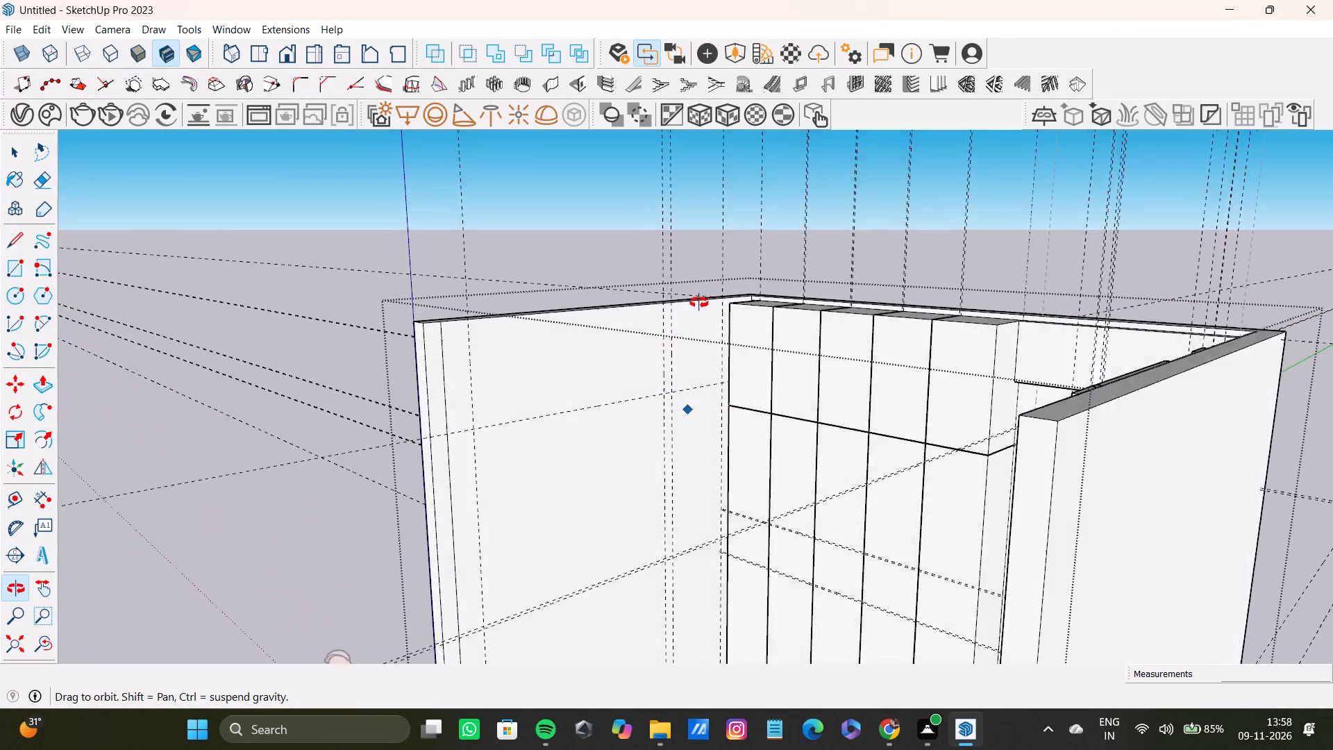
shift+middle_drag(699, 303, 705, 228)
scroll(657, 444, up, 4)
shift+middle_drag(660, 432, 641, 443)
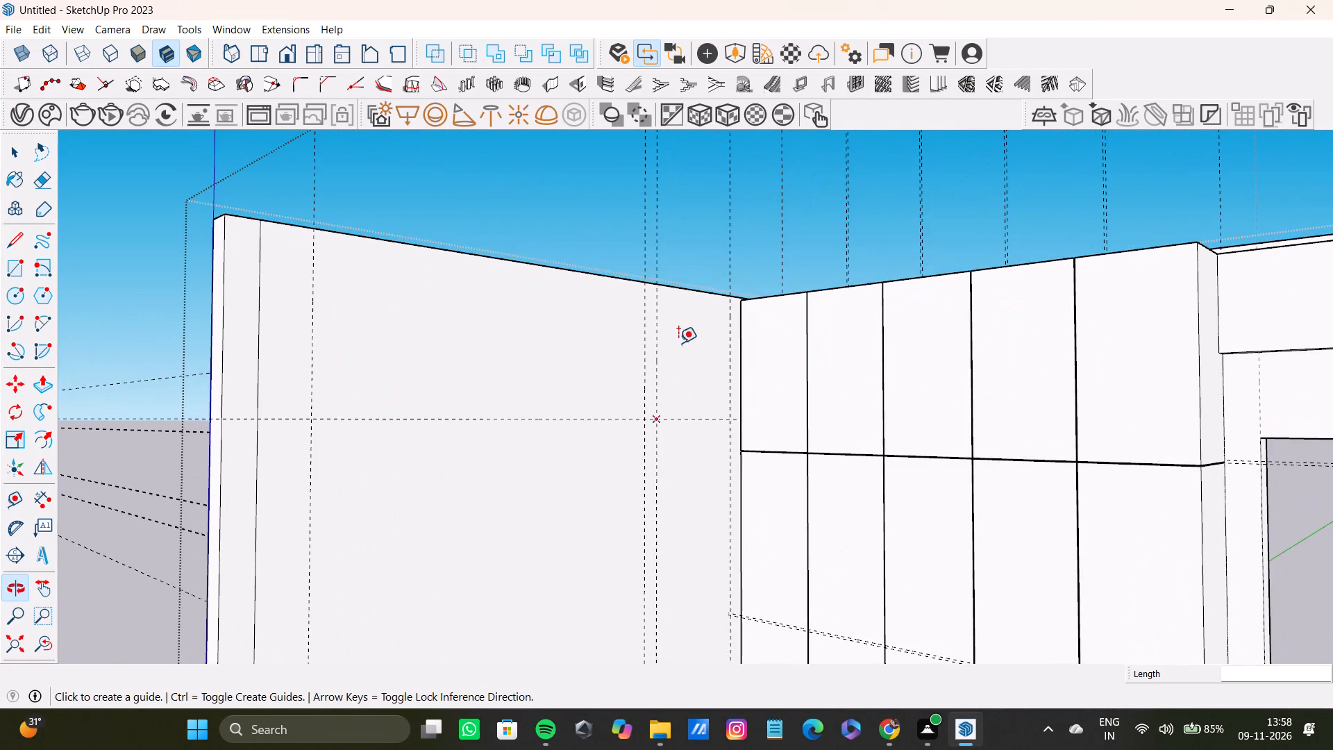
scroll(651, 284, up, 17)
middle_drag(768, 279, 770, 423)
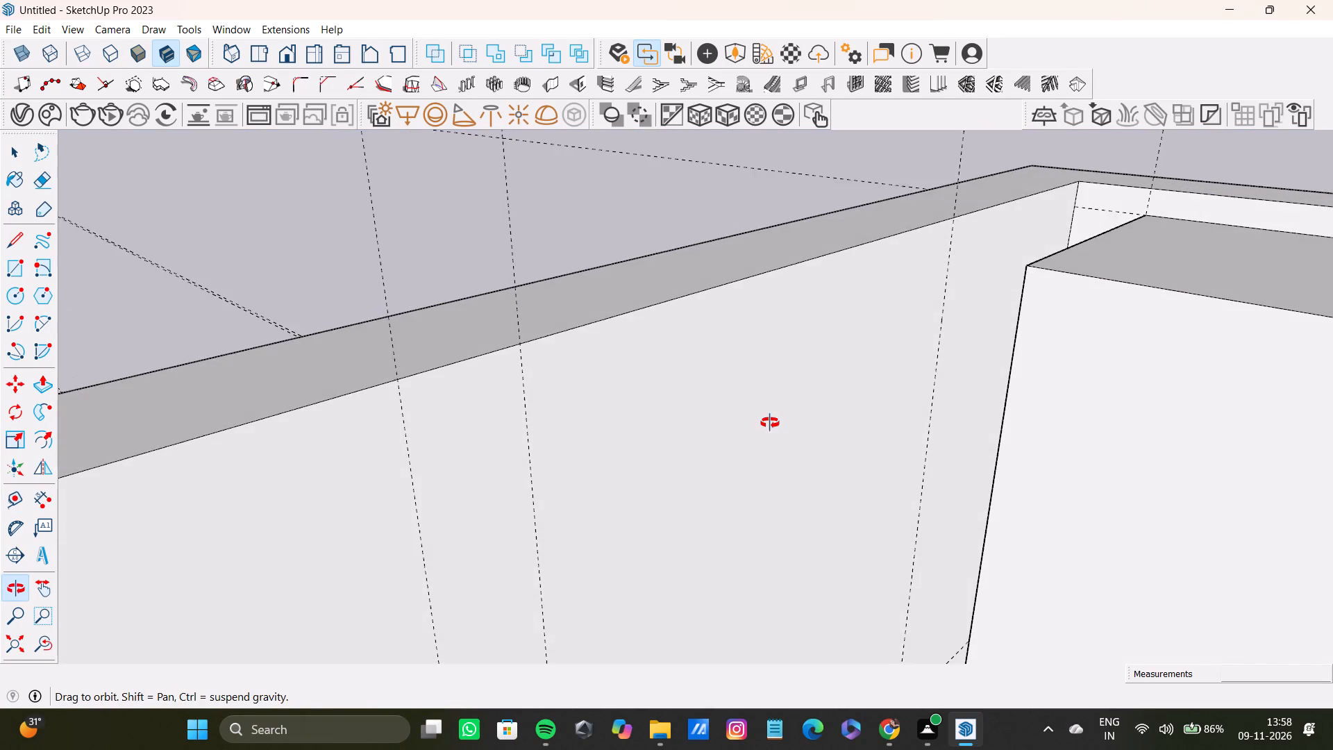
middle_drag(770, 423, 778, 410)
scroll(966, 251, up, 11)
drag(1089, 179, 1089, 187)
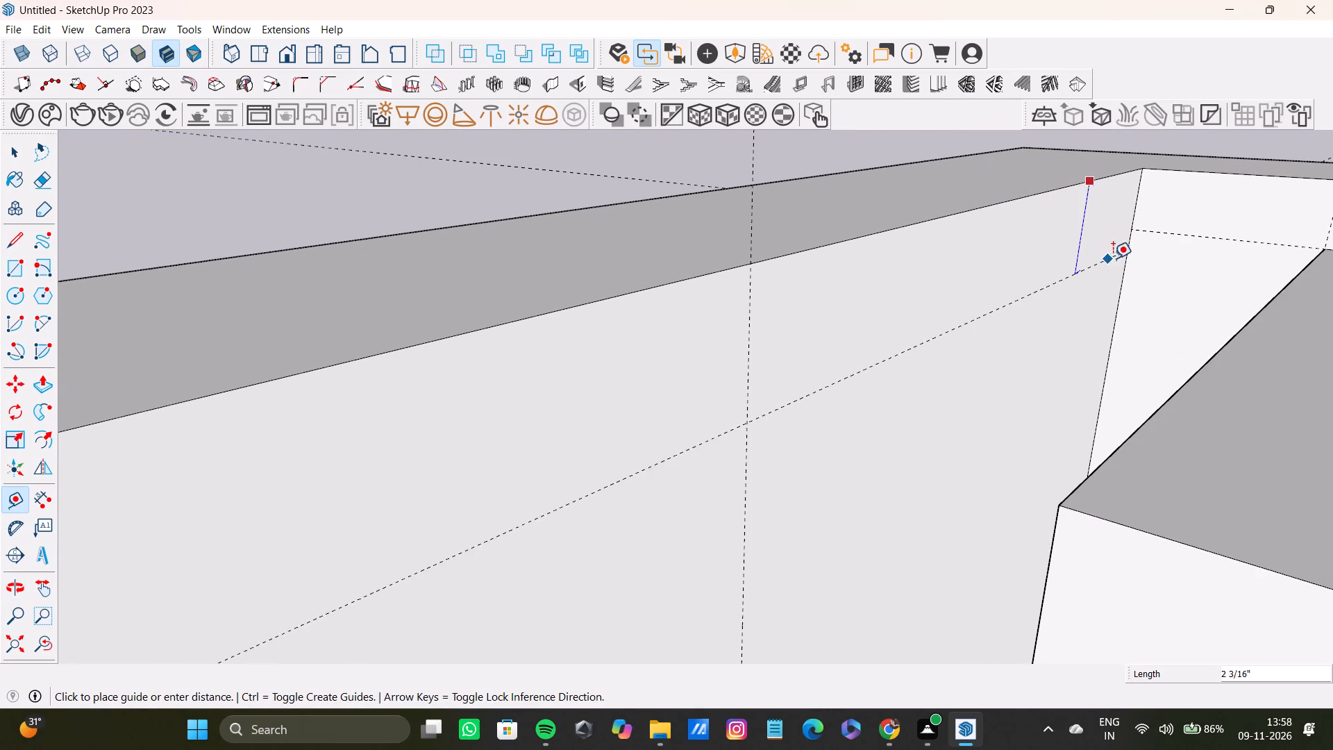
click(1127, 231)
Examine where the side wall's horizontal and vertical guides cross near the wardrobe corner.
scroll(629, 260, down, 19)
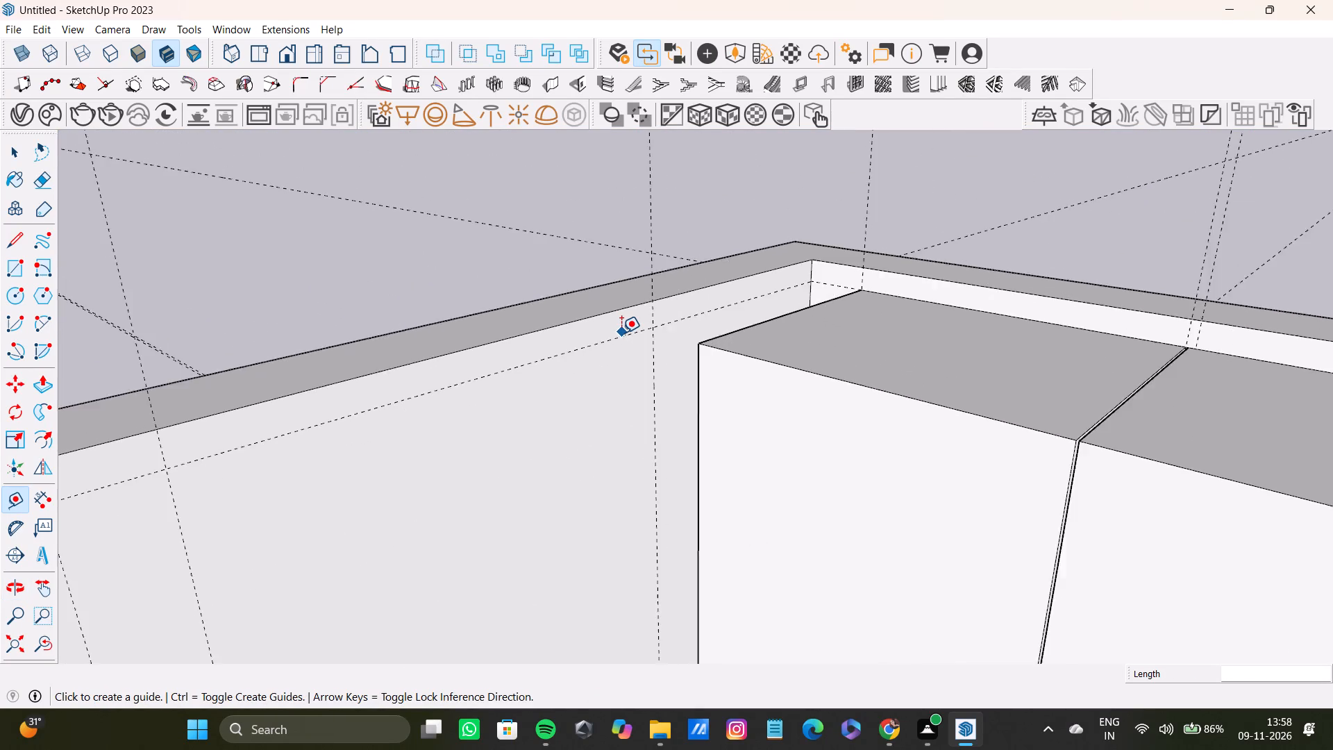
scroll(621, 333, down, 12)
shift+middle_drag(596, 375, 619, 278)
scroll(615, 288, down, 6)
shift+middle_drag(600, 335, 605, 270)
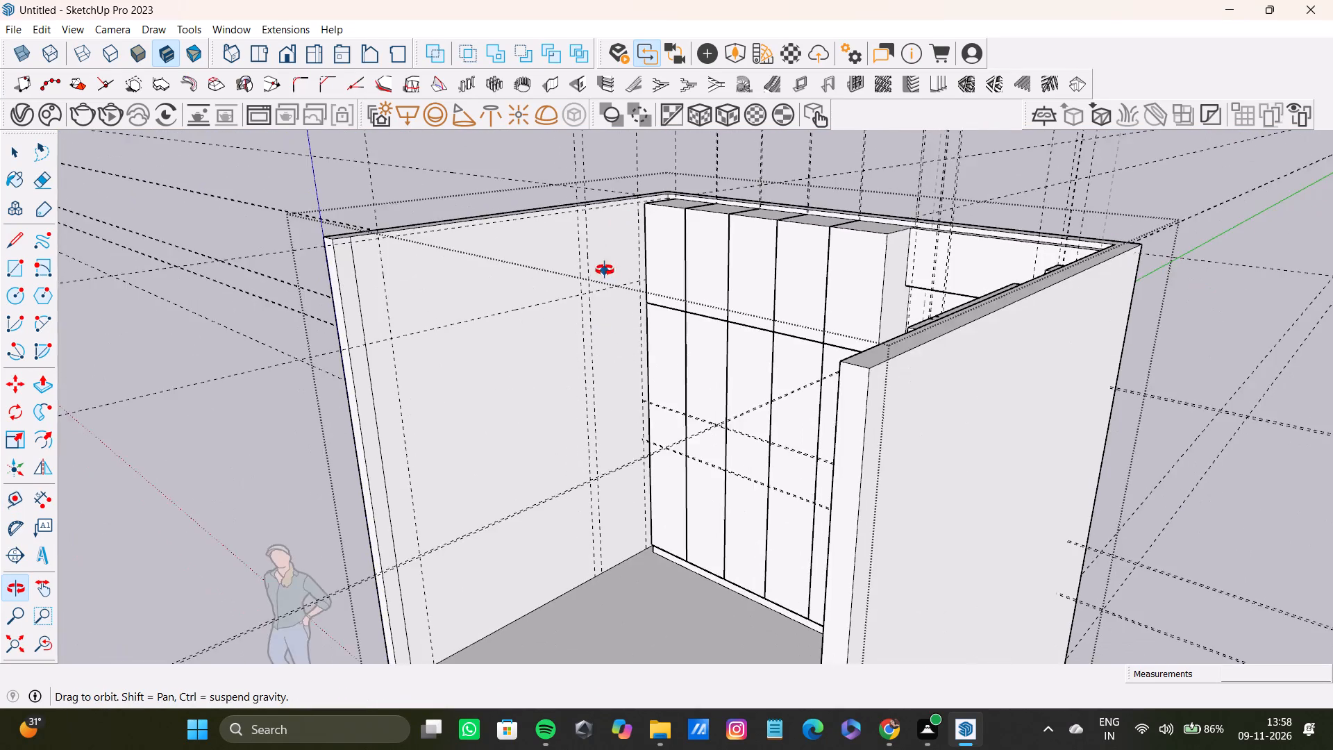
shift+middle_drag(605, 270, 619, 158)
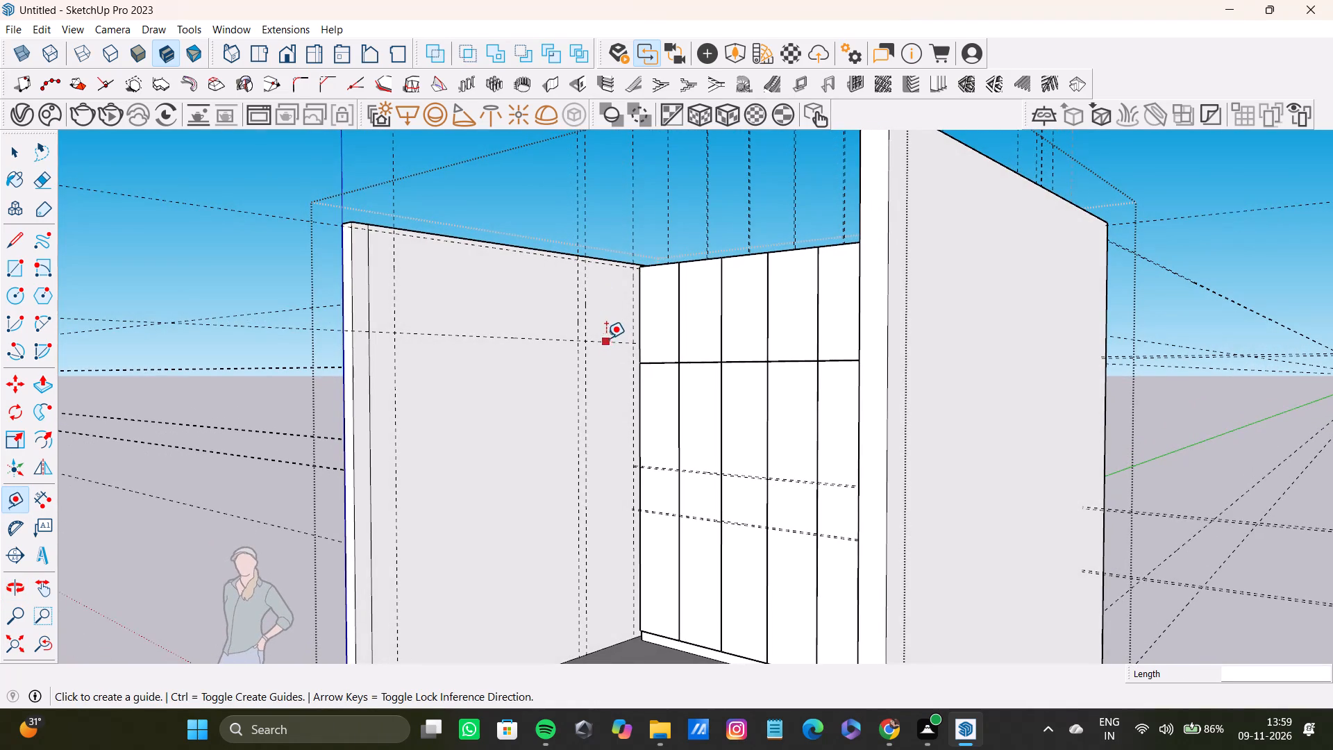
scroll(591, 284, up, 12)
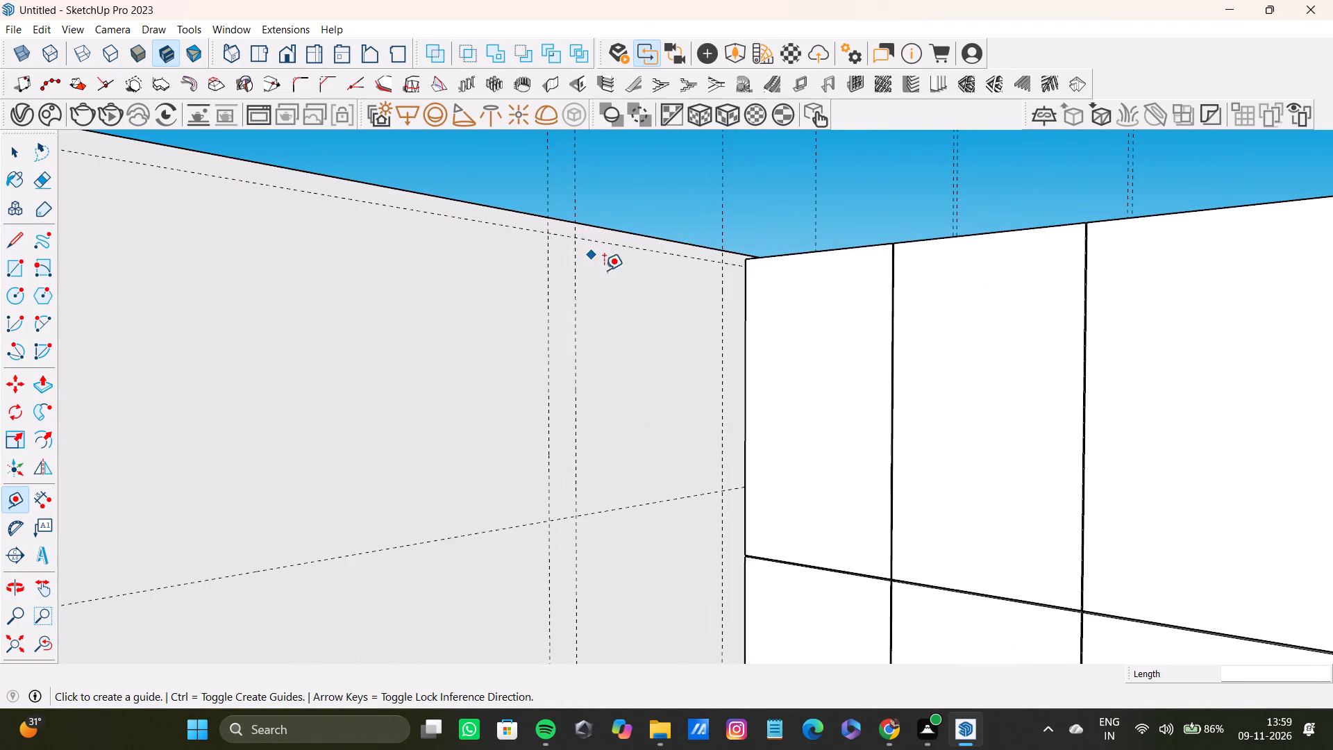
scroll(621, 370, down, 11)
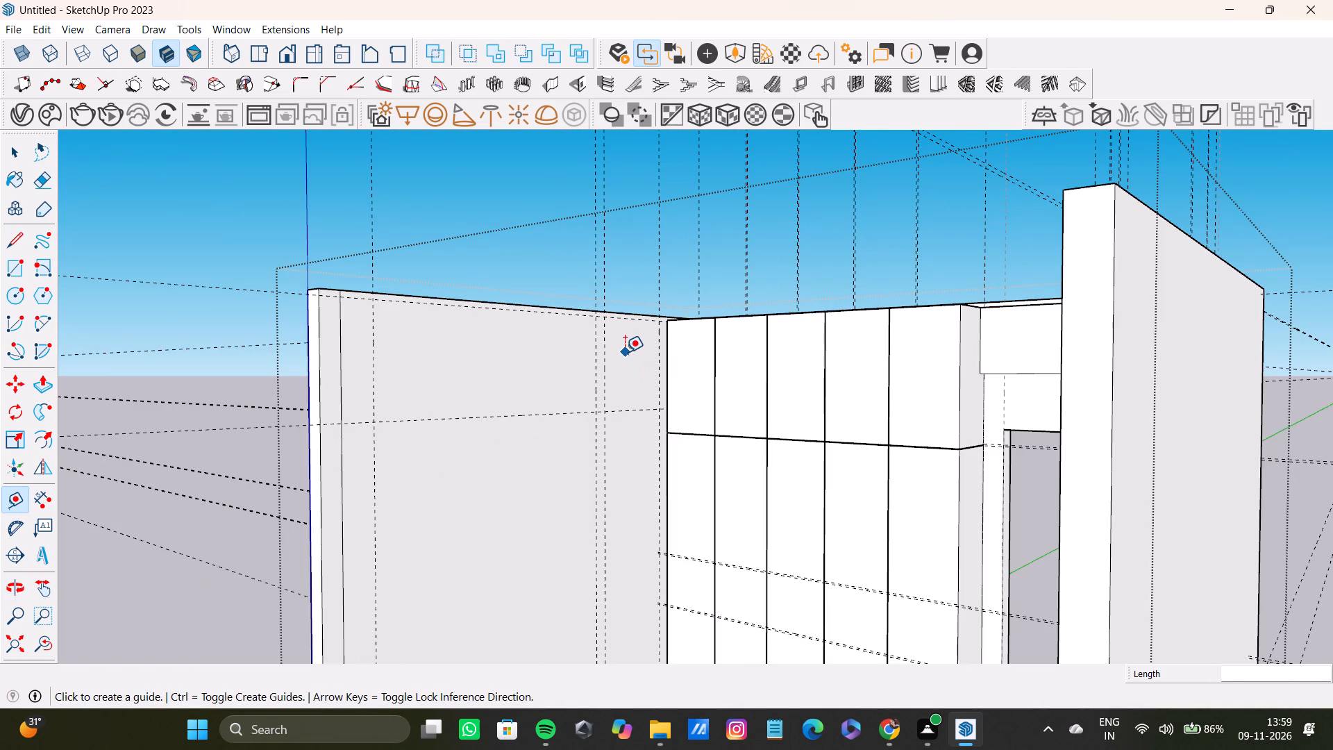
scroll(650, 397, down, 3)
shift+middle_drag(650, 397, 621, 337)
scroll(622, 379, up, 9)
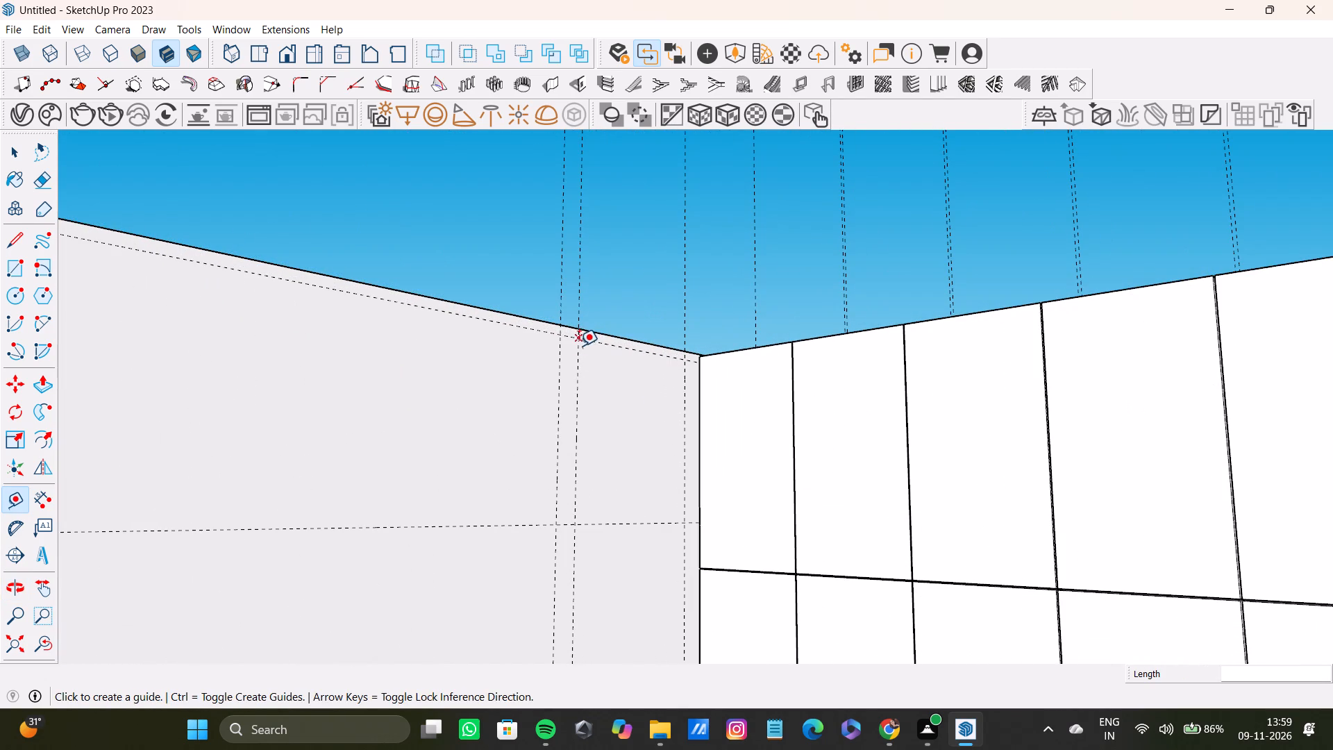
Draw a tall rectangle about 8' 1/8" by 2' 2 15/16" on the side wall beside the wardrobe, between the vertical guides and below the lower horizontal guide.
key(r)
scroll(591, 502, down, 3)
shift+middle_drag(592, 501, 592, 387)
scroll(585, 388, up, 8)
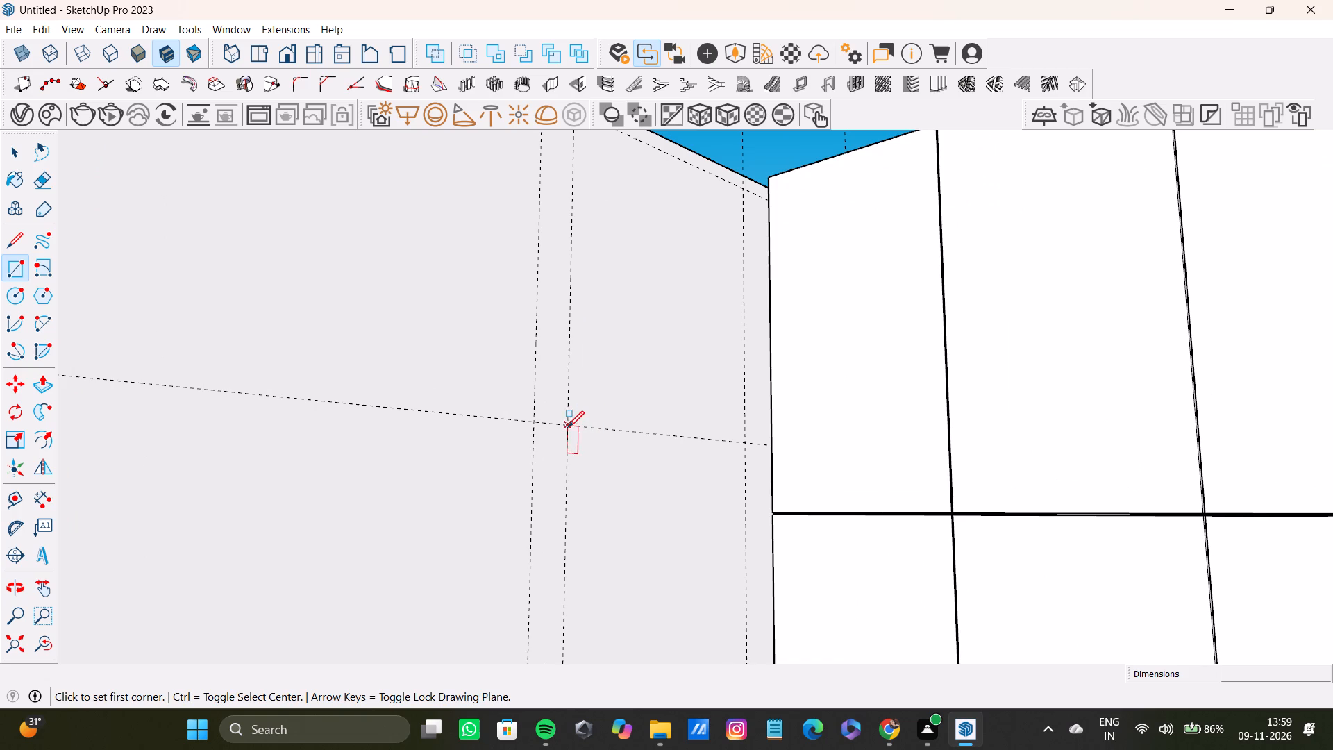
click(568, 427)
scroll(755, 531, down, 5)
shift+middle_drag(754, 542, 694, 262)
scroll(673, 481, down, 4)
shift+middle_drag(671, 499, 656, 258)
middle_drag(645, 328, 649, 518)
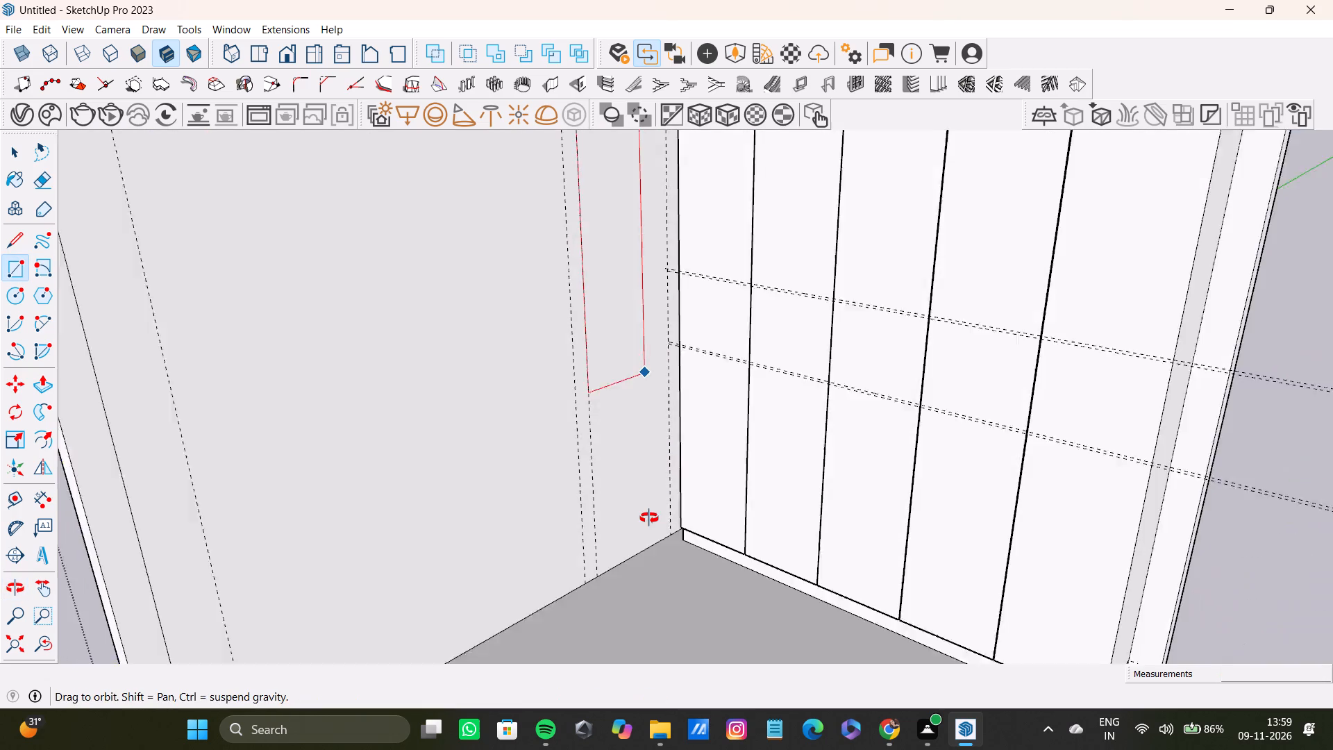
middle_drag(649, 518, 642, 633)
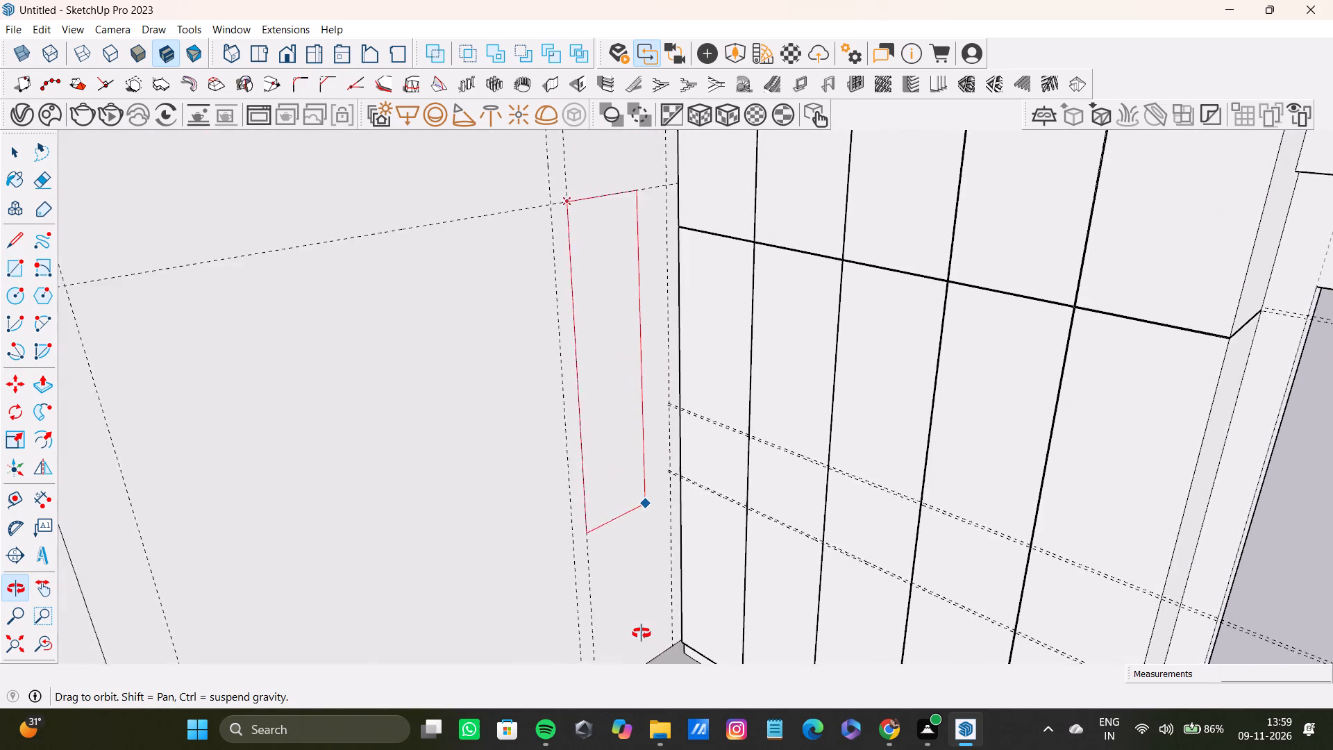
middle_drag(642, 633, 628, 601)
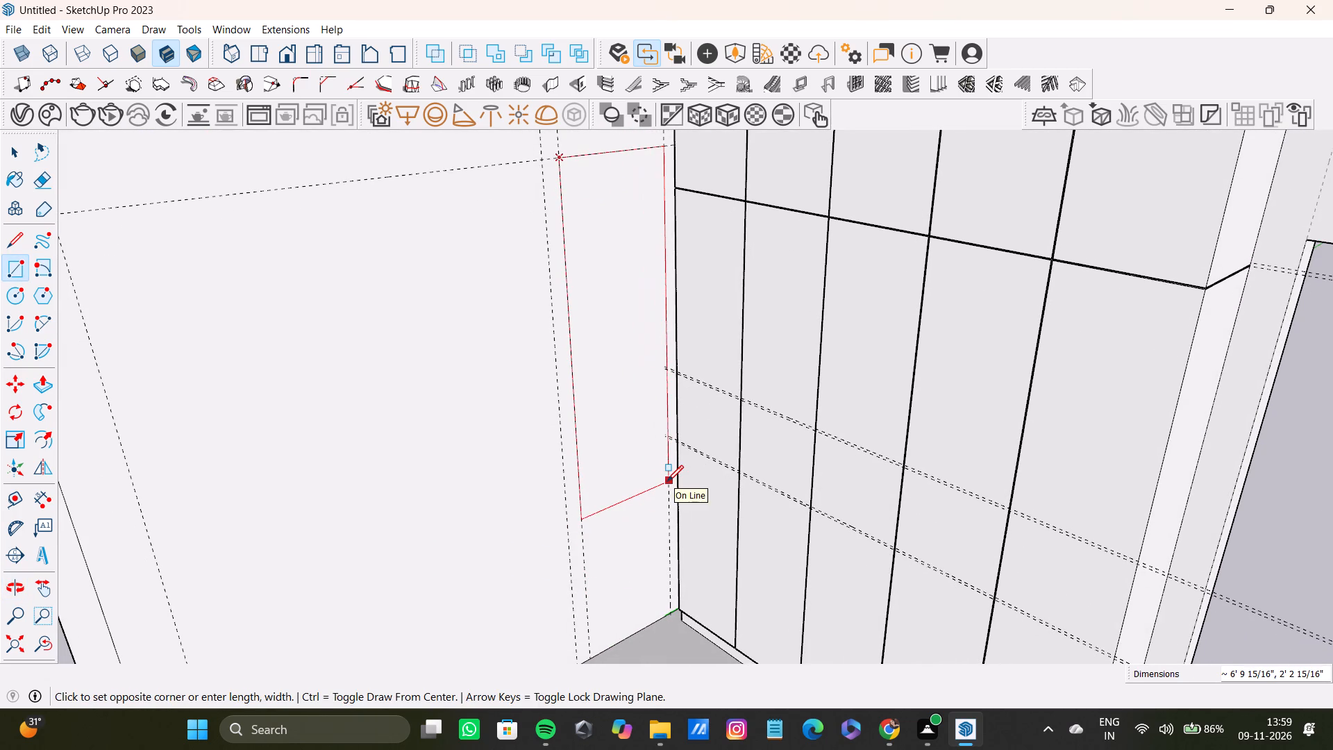
click(673, 529)
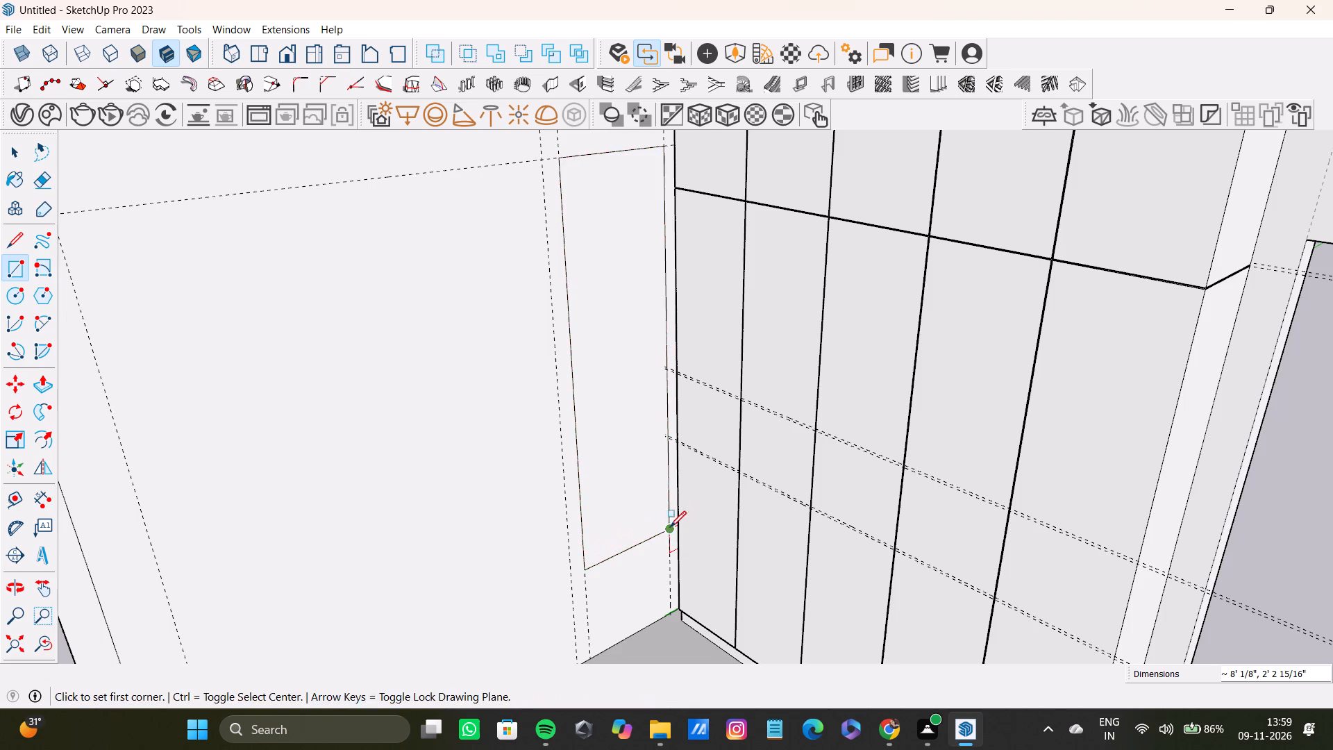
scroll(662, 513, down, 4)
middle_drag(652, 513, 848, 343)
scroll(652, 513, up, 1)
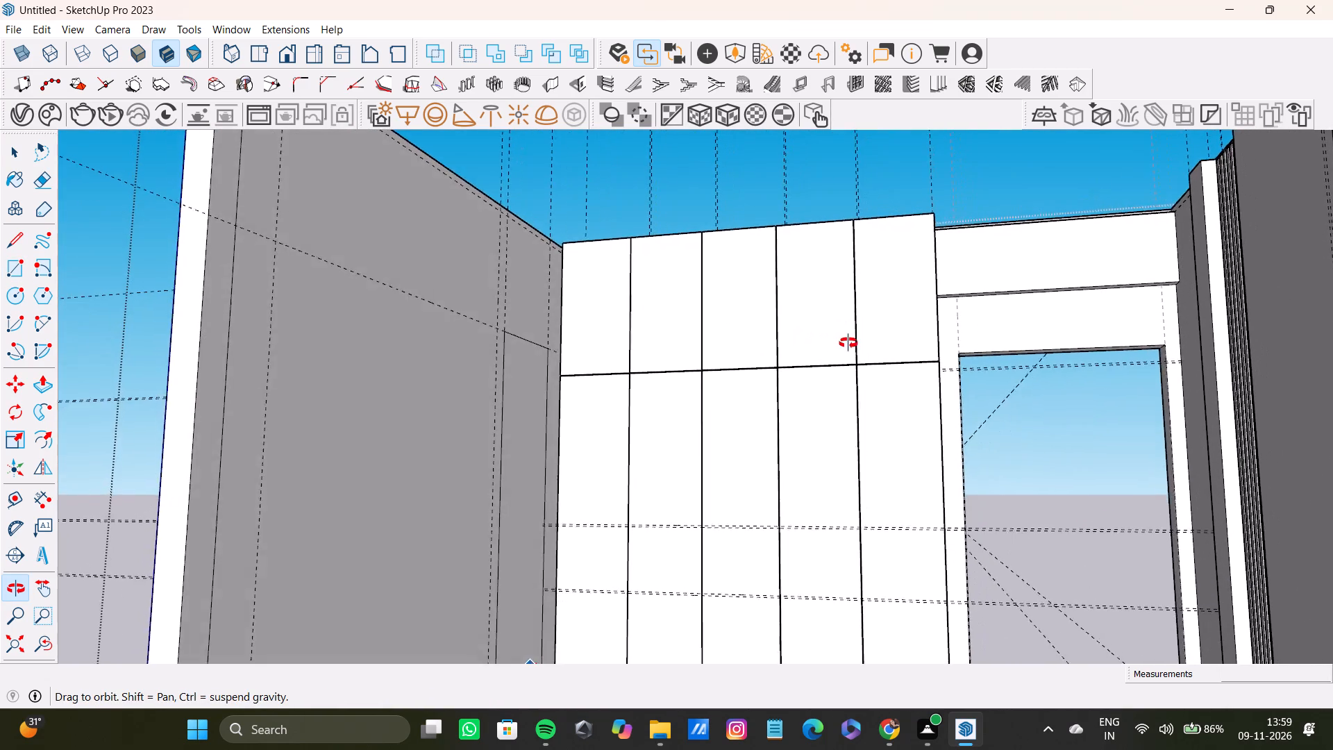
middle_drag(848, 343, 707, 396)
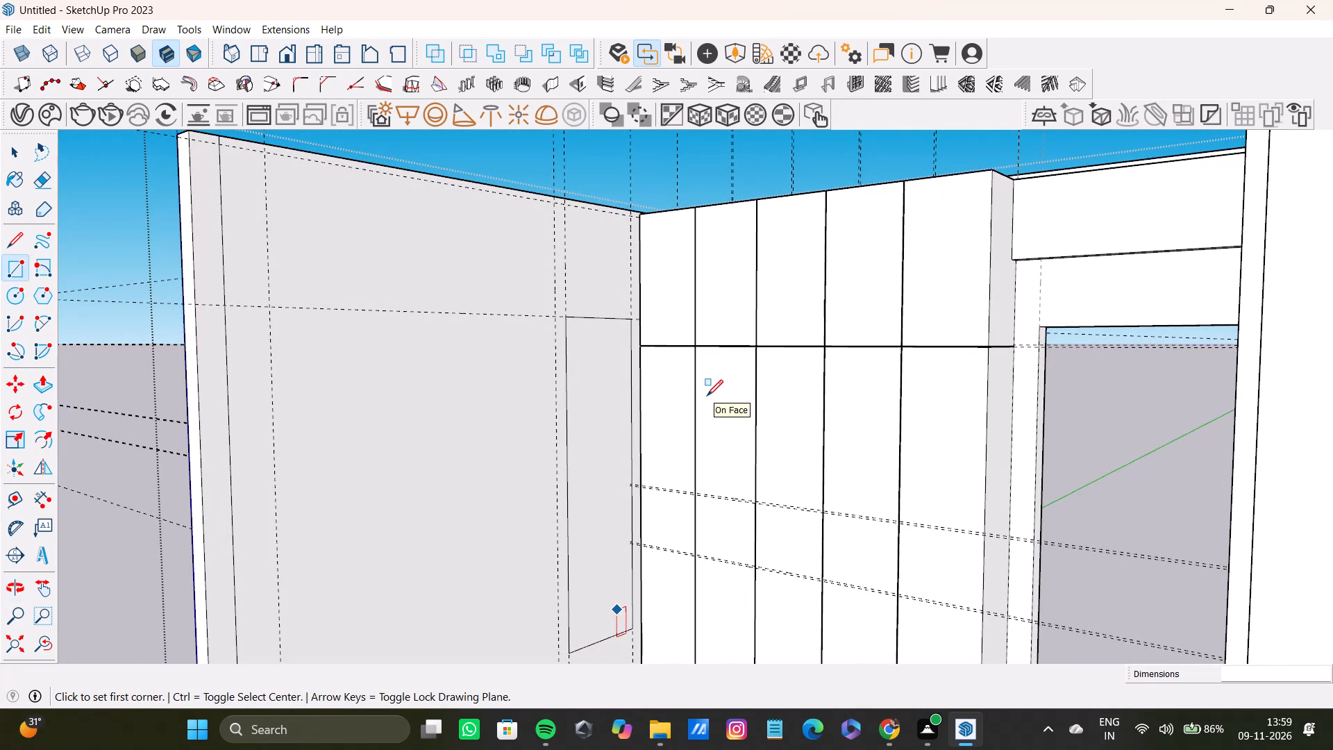
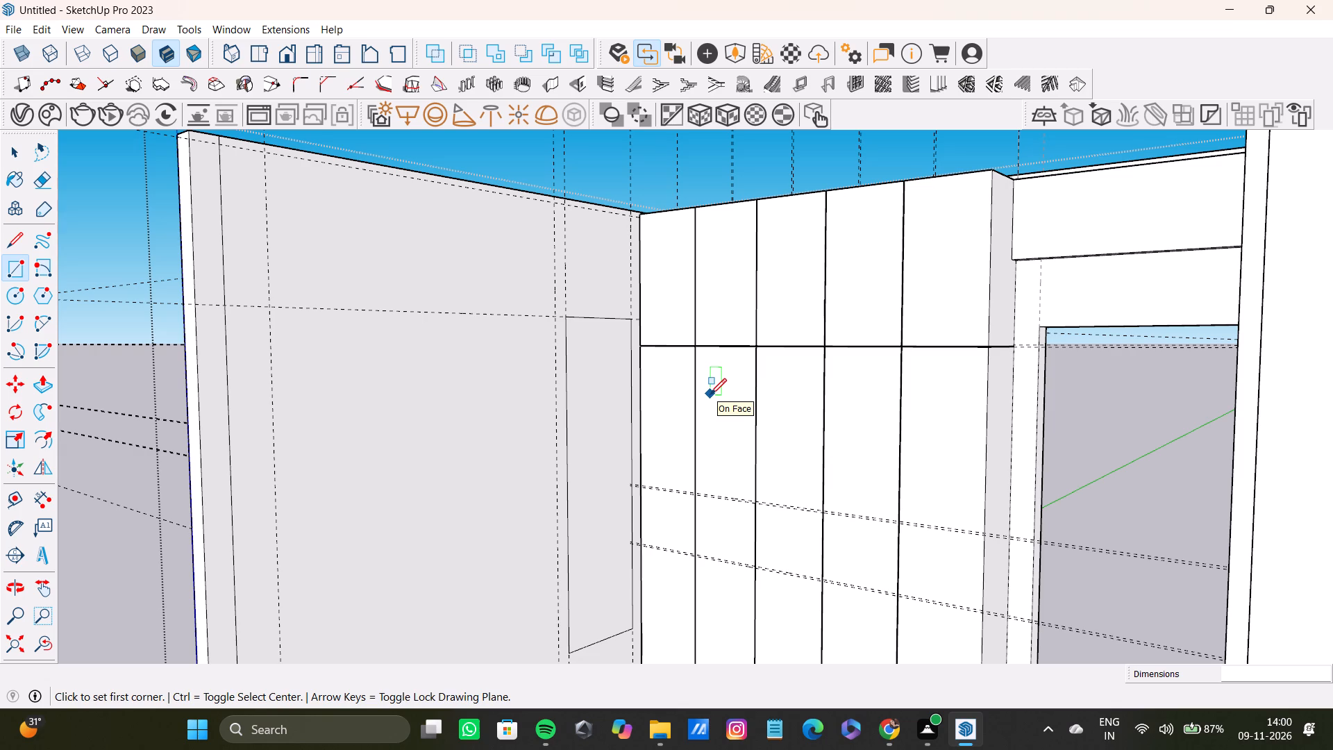
Push/pull the tall rectangle on the side wall beside the wardrobe out about 1 11/16" into the room.
scroll(605, 390, down, 9)
shift+middle_drag(607, 433, 585, 558)
scroll(532, 470, up, 3)
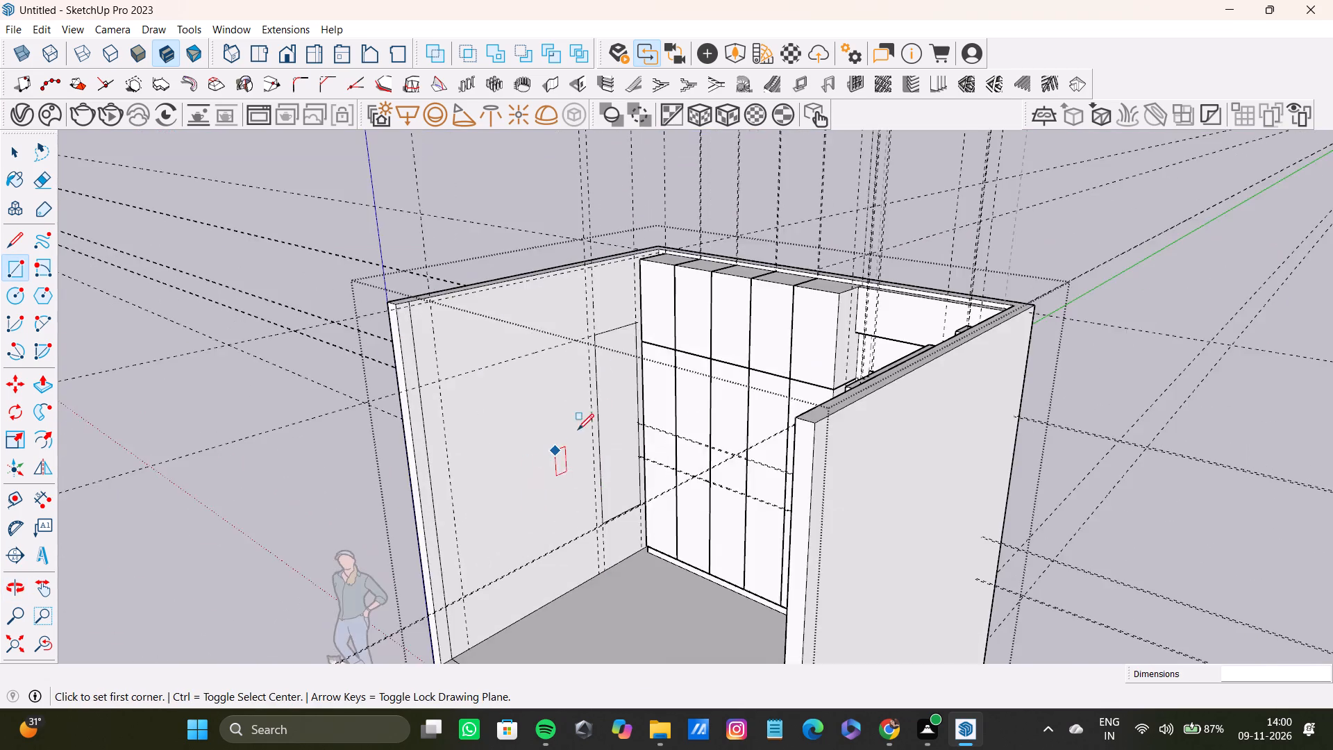
scroll(578, 430, up, 9)
key(space)
click(587, 349)
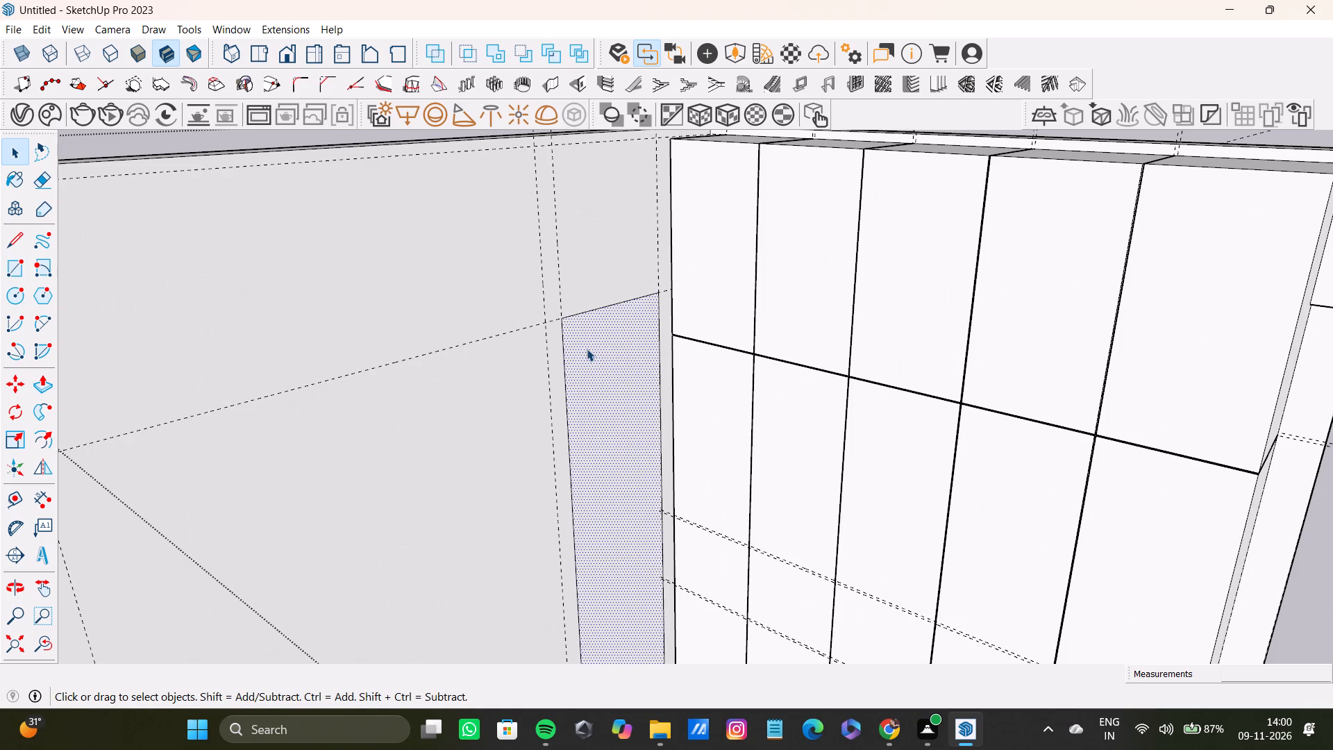
key(p)
click(587, 344)
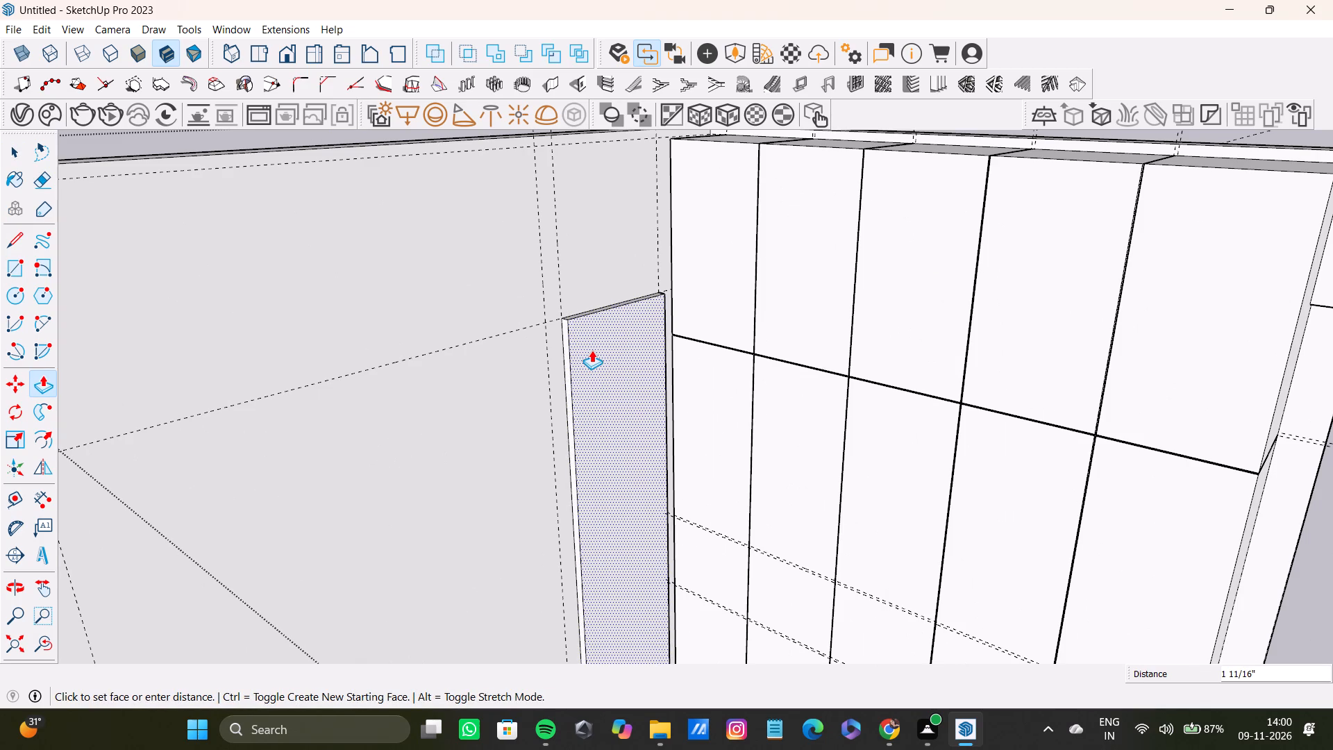
Examine the raised side-wall panel from several angles against the wardrobe and the rest of the room.
shift+scroll(592, 350, down, 4)
shift+scroll(587, 358, up, 1)
shift+middle_drag(587, 358, 816, 354)
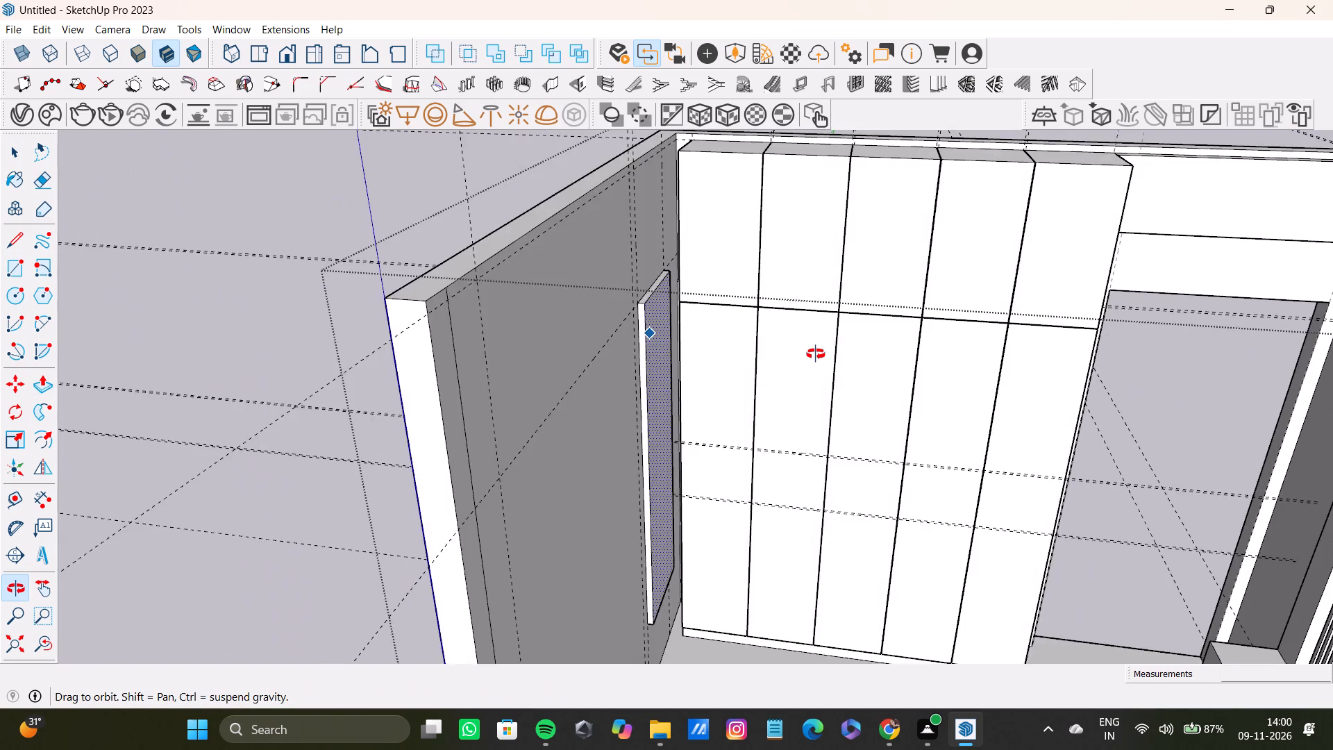
shift+middle_drag(816, 354, 653, 343)
scroll(651, 344, down, 8)
middle_drag(644, 385, 1150, 493)
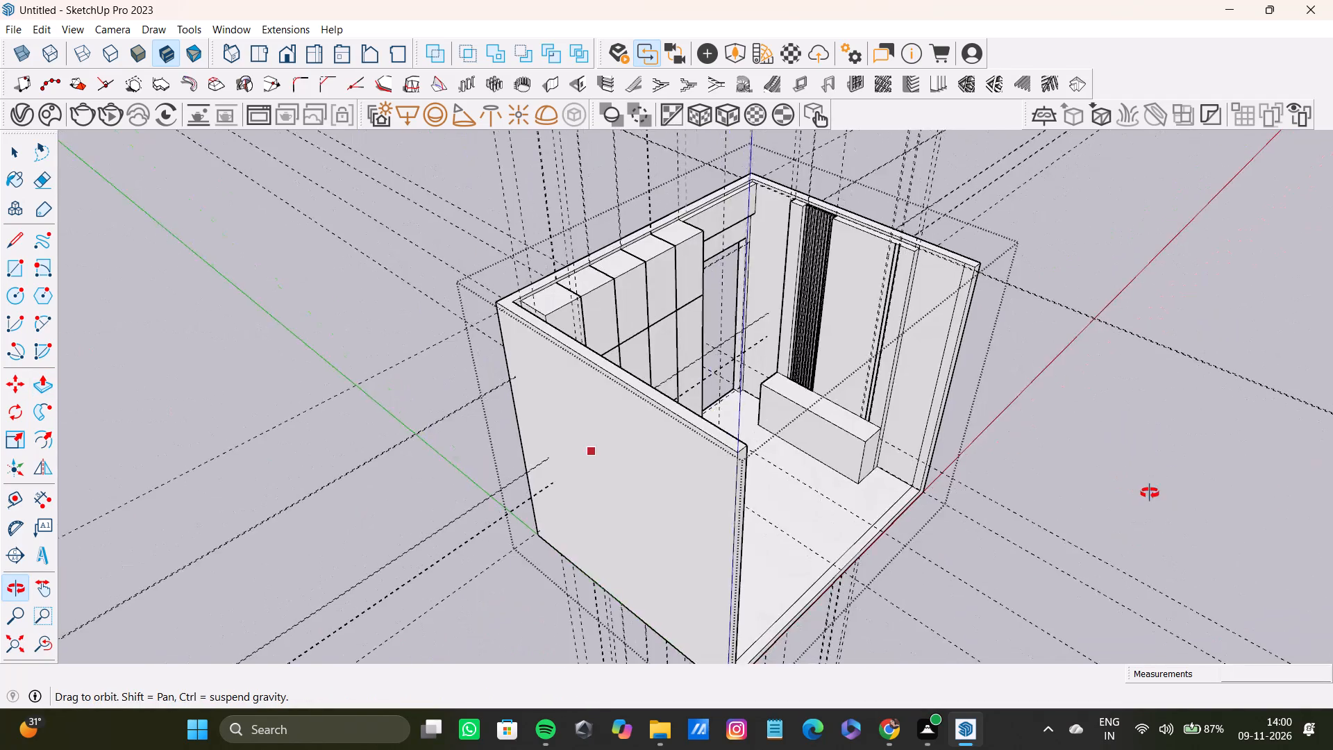
middle_drag(1150, 493, 1332, 749)
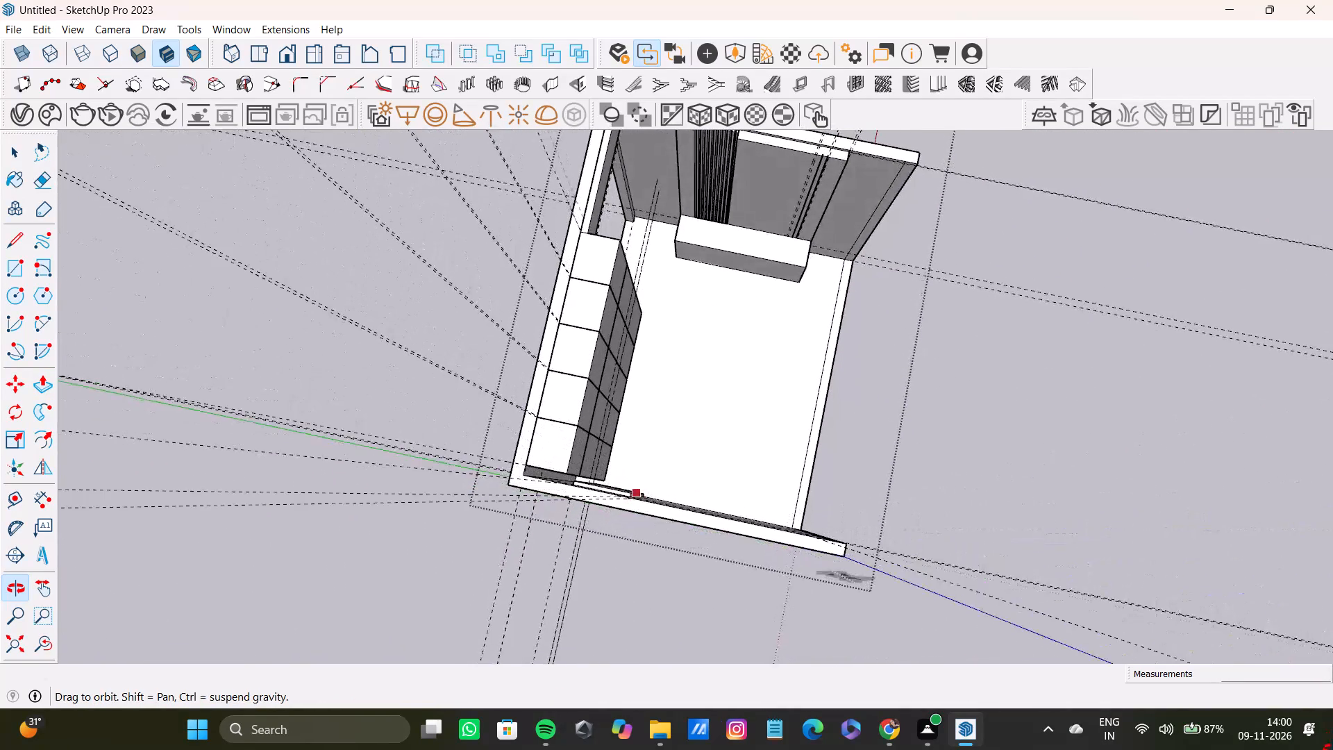
middle_drag(1332, 749, 1052, 478)
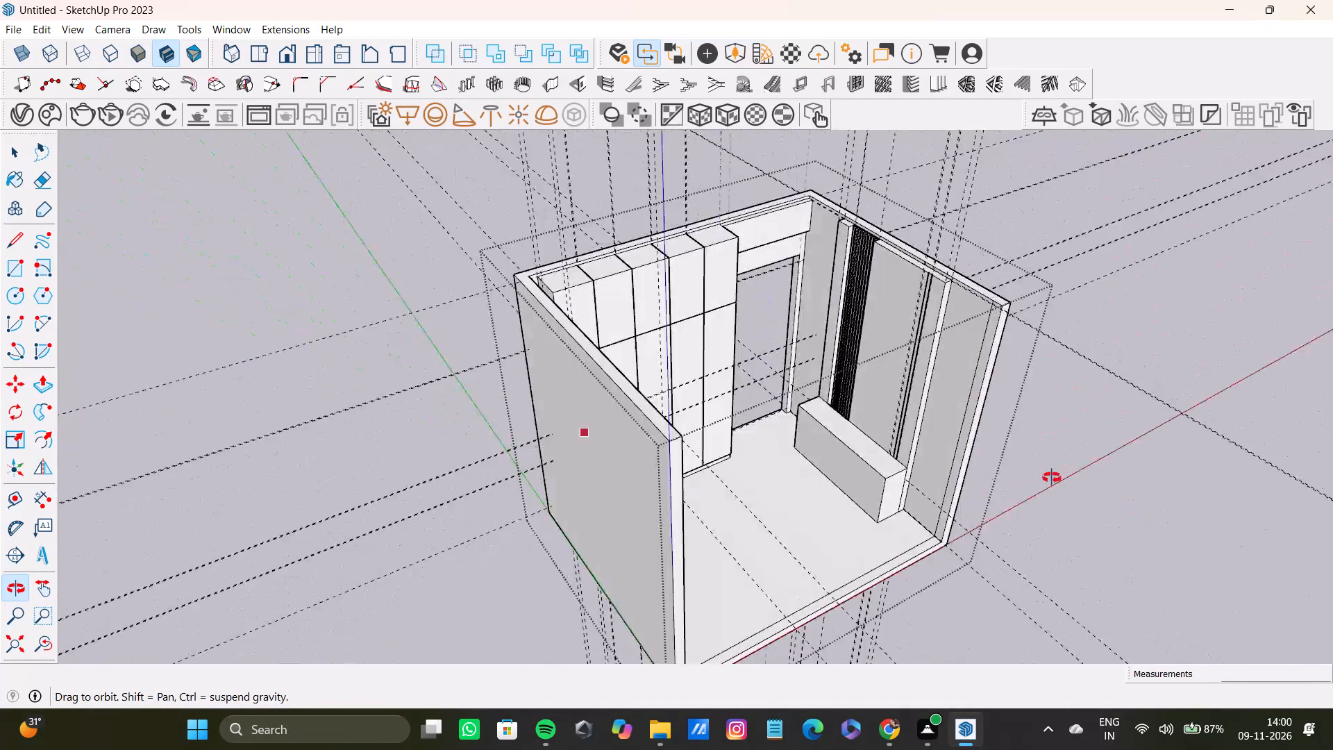
middle_drag(1052, 478, 913, 508)
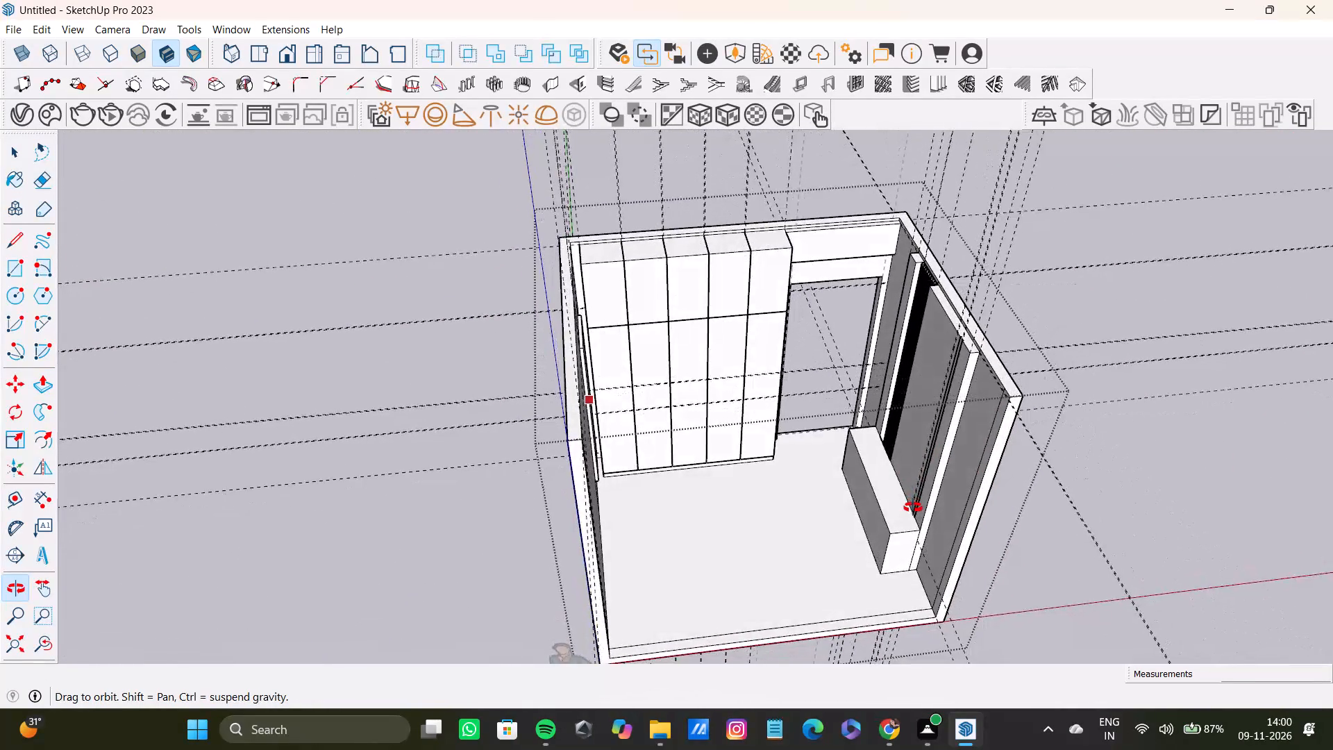
middle_drag(913, 508, 760, 515)
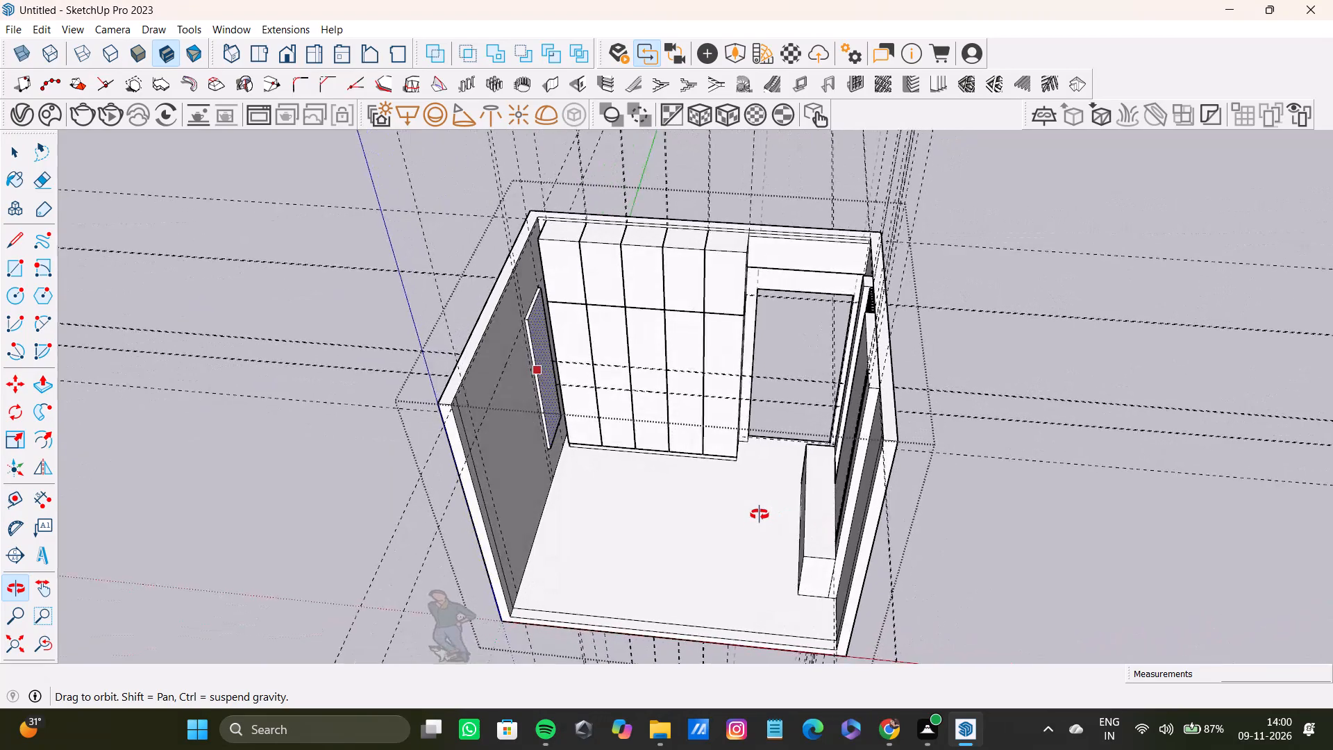
middle_drag(760, 515, 857, 271)
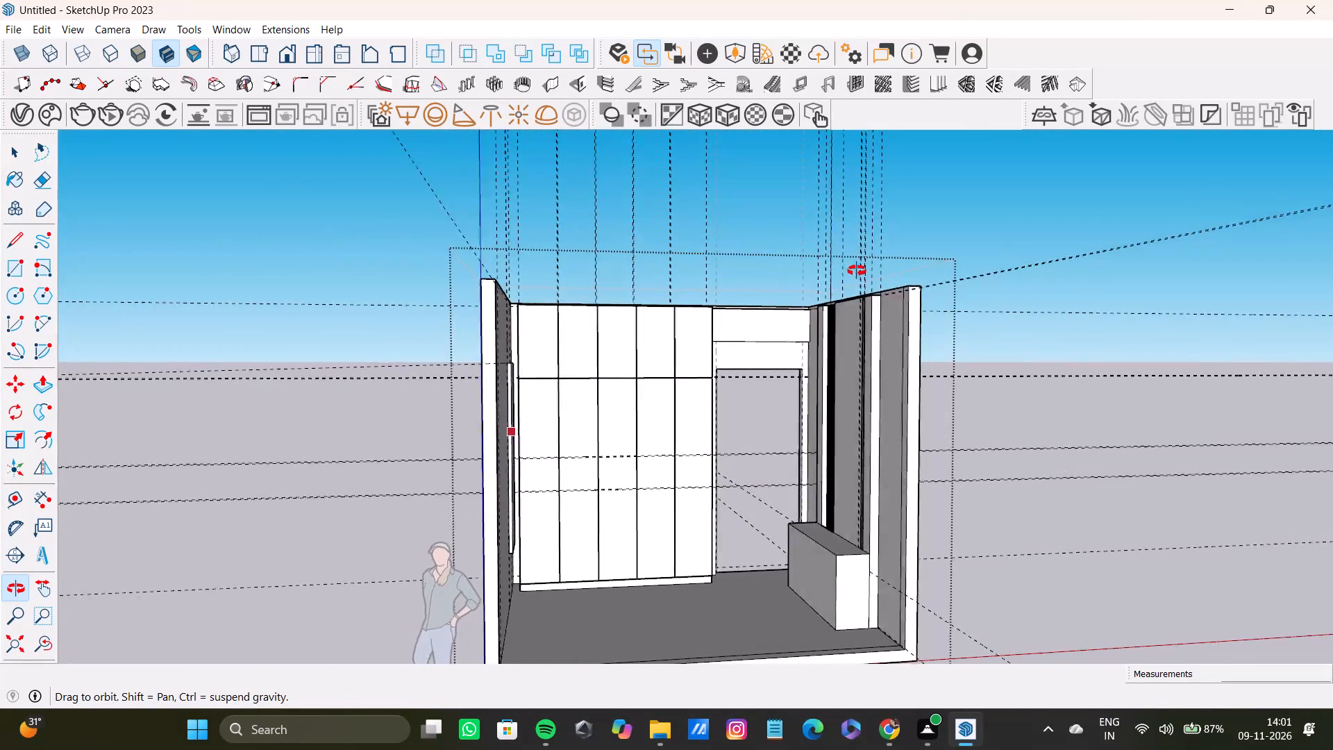
middle_drag(857, 271, 921, 308)
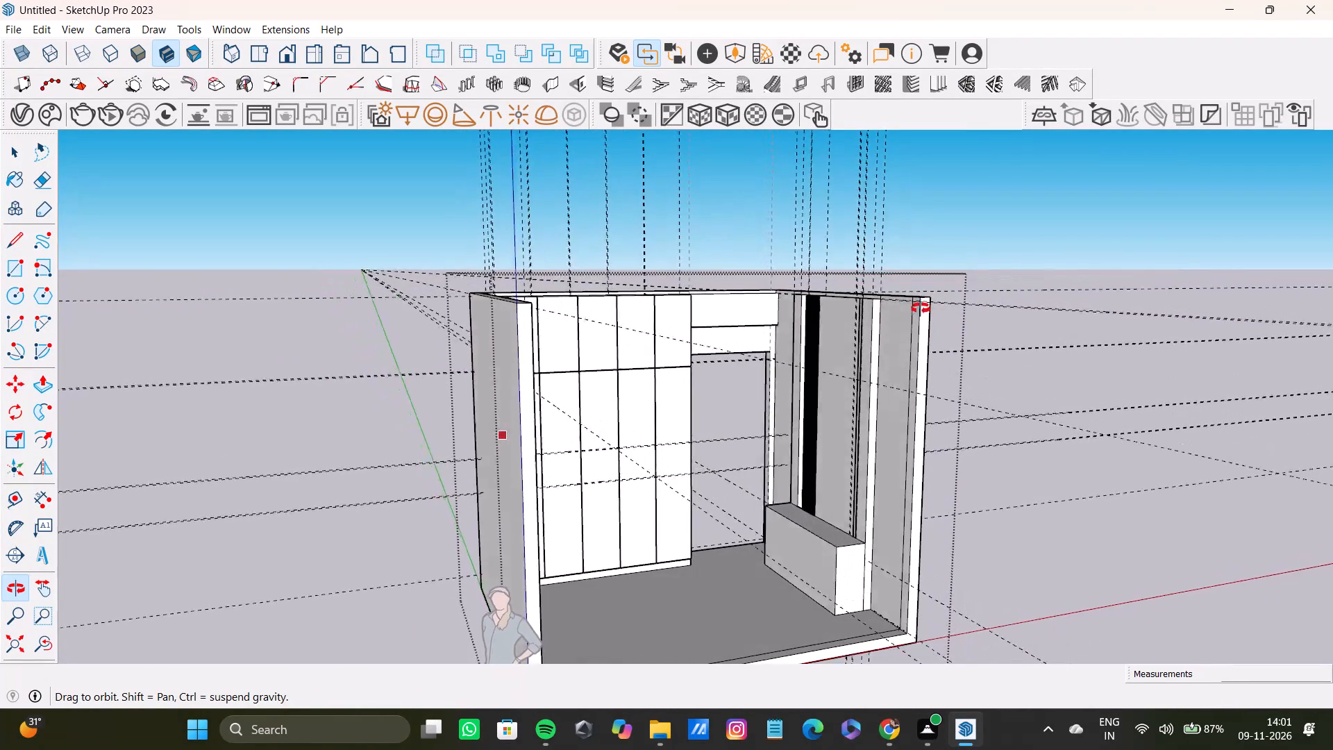
middle_drag(921, 308, 582, 372)
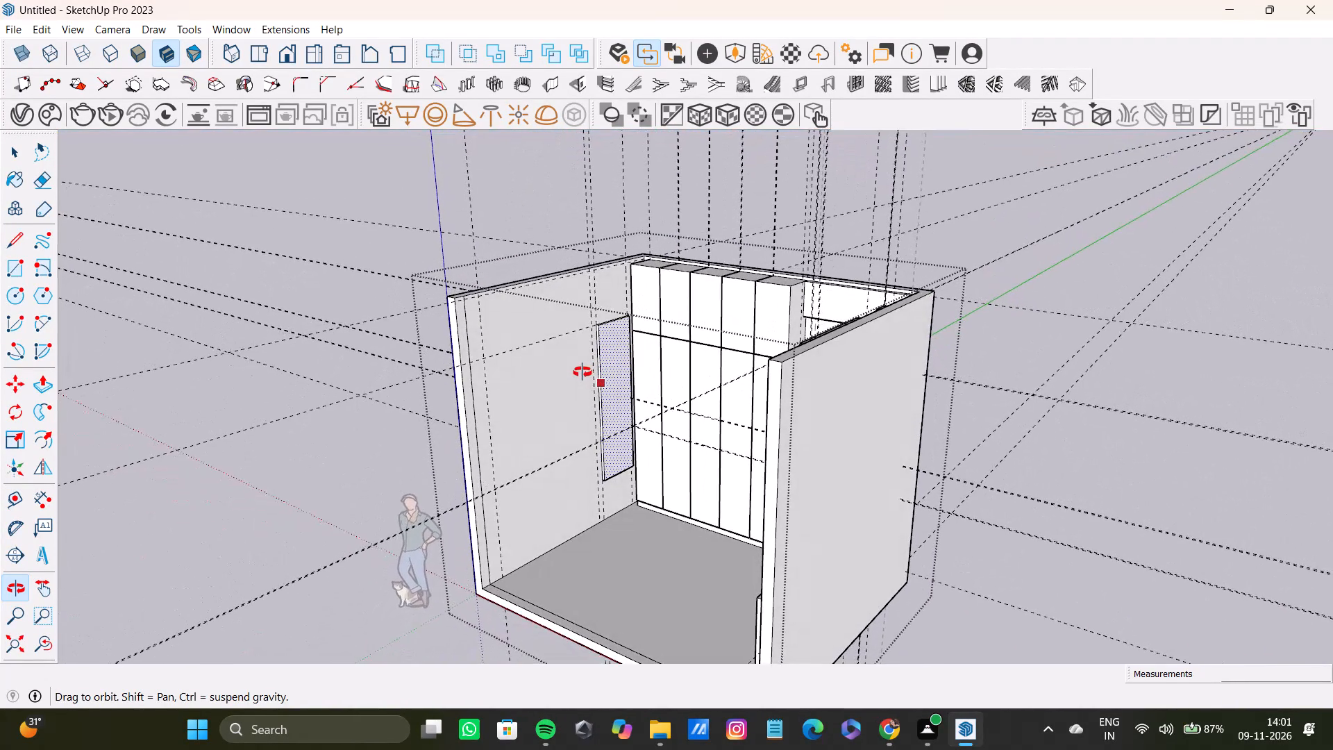
middle_drag(582, 372, 642, 367)
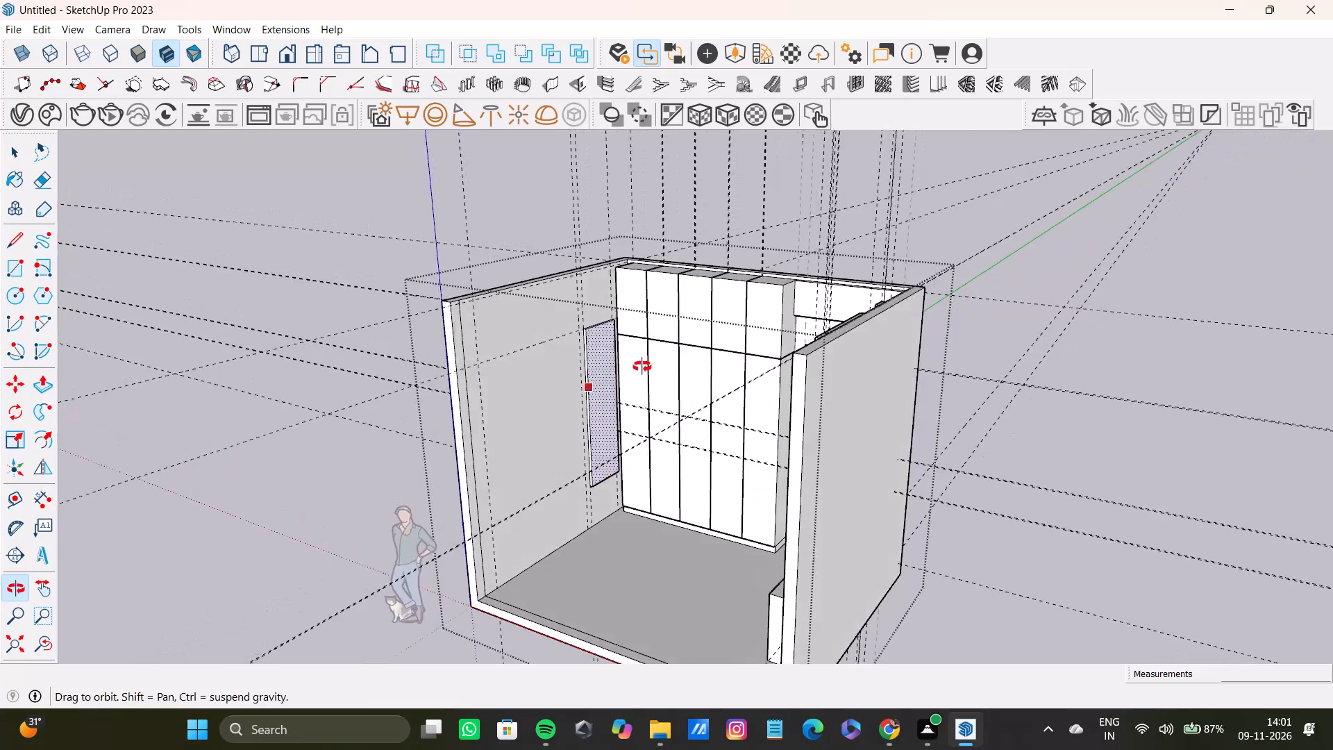
middle_drag(642, 367, 940, 410)
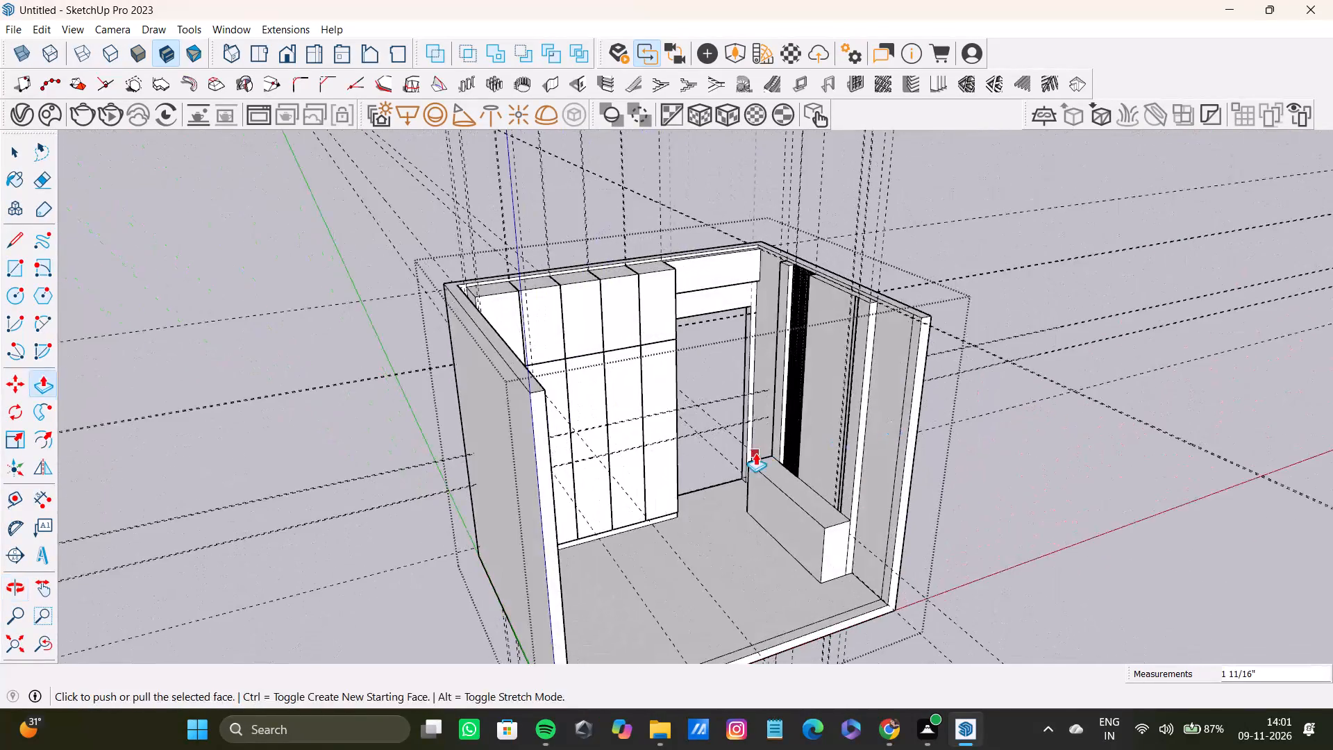
scroll(755, 453, down, 5)
middle_drag(753, 477, 596, 485)
scroll(685, 421, down, 5)
scroll(707, 444, up, 2)
shift+middle_drag(707, 444, 553, 464)
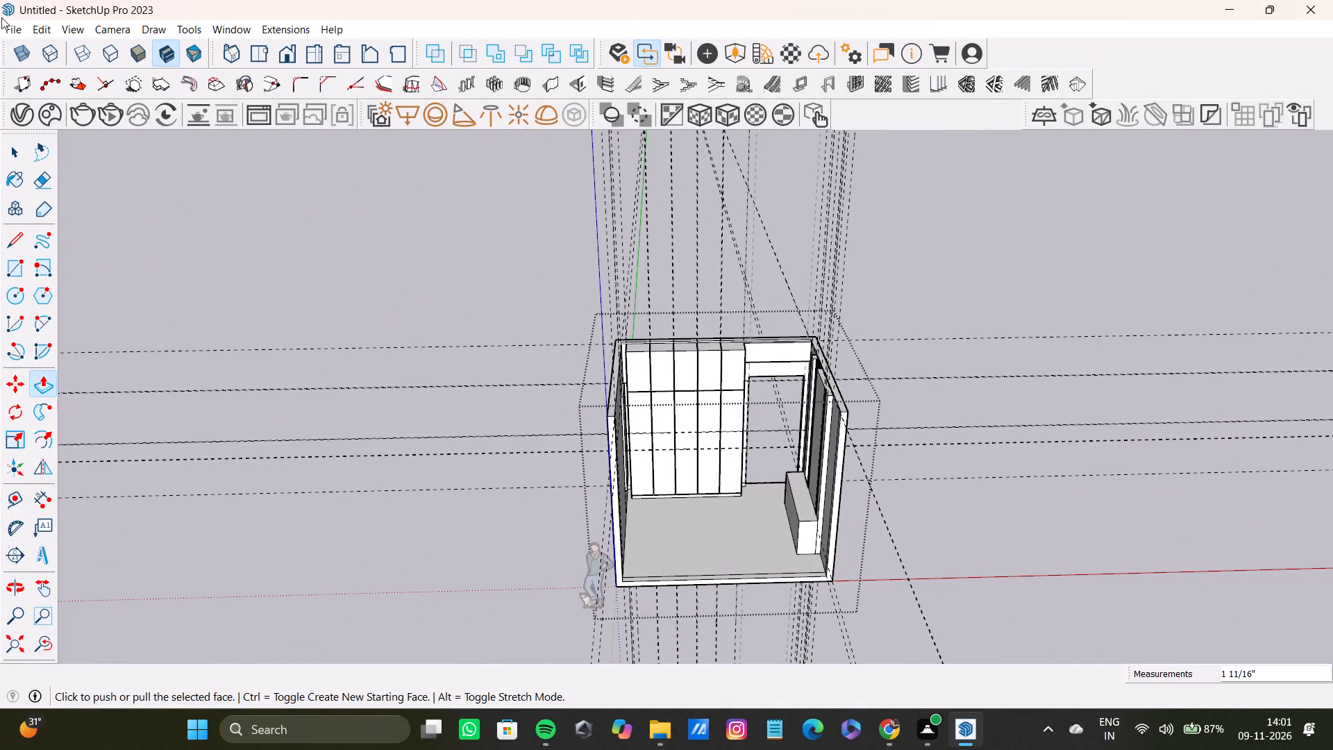
scroll(361, 453, down, 6)
middle_drag(746, 524, 361, 437)
scroll(568, 449, up, 16)
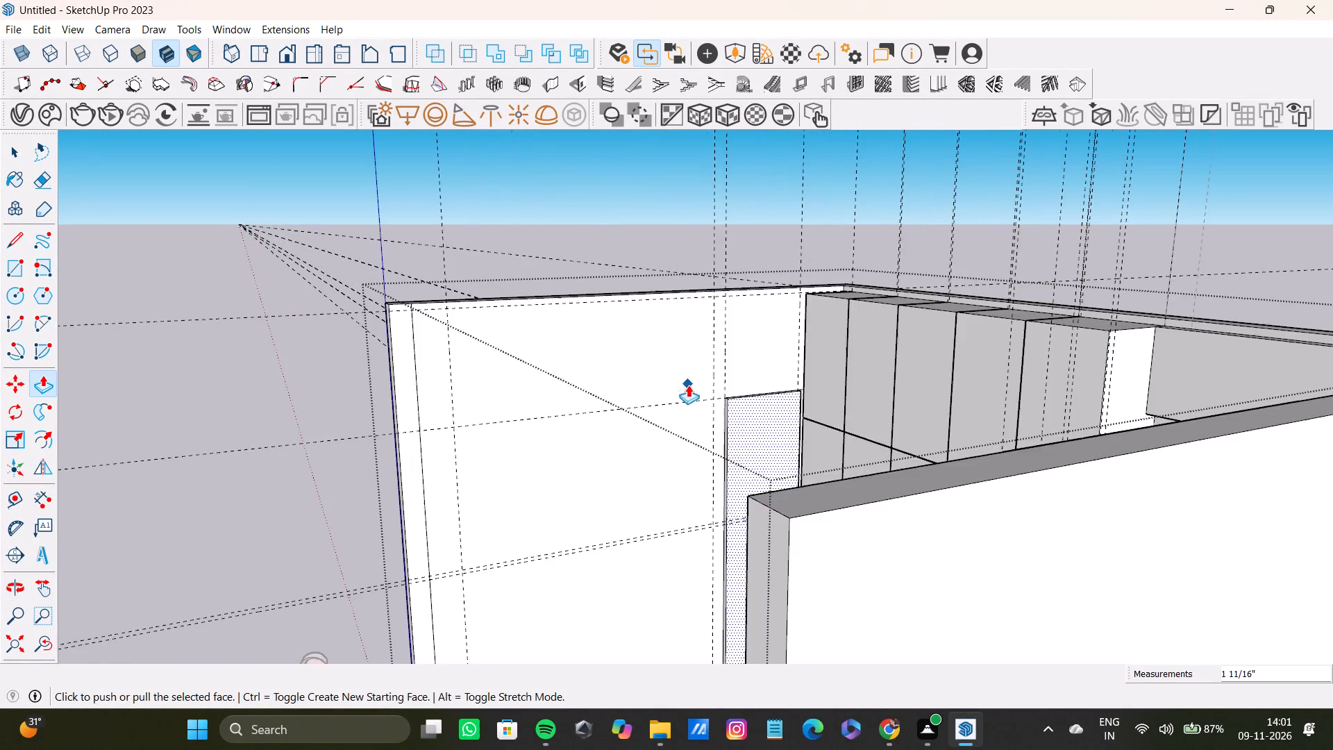
scroll(688, 385, up, 12)
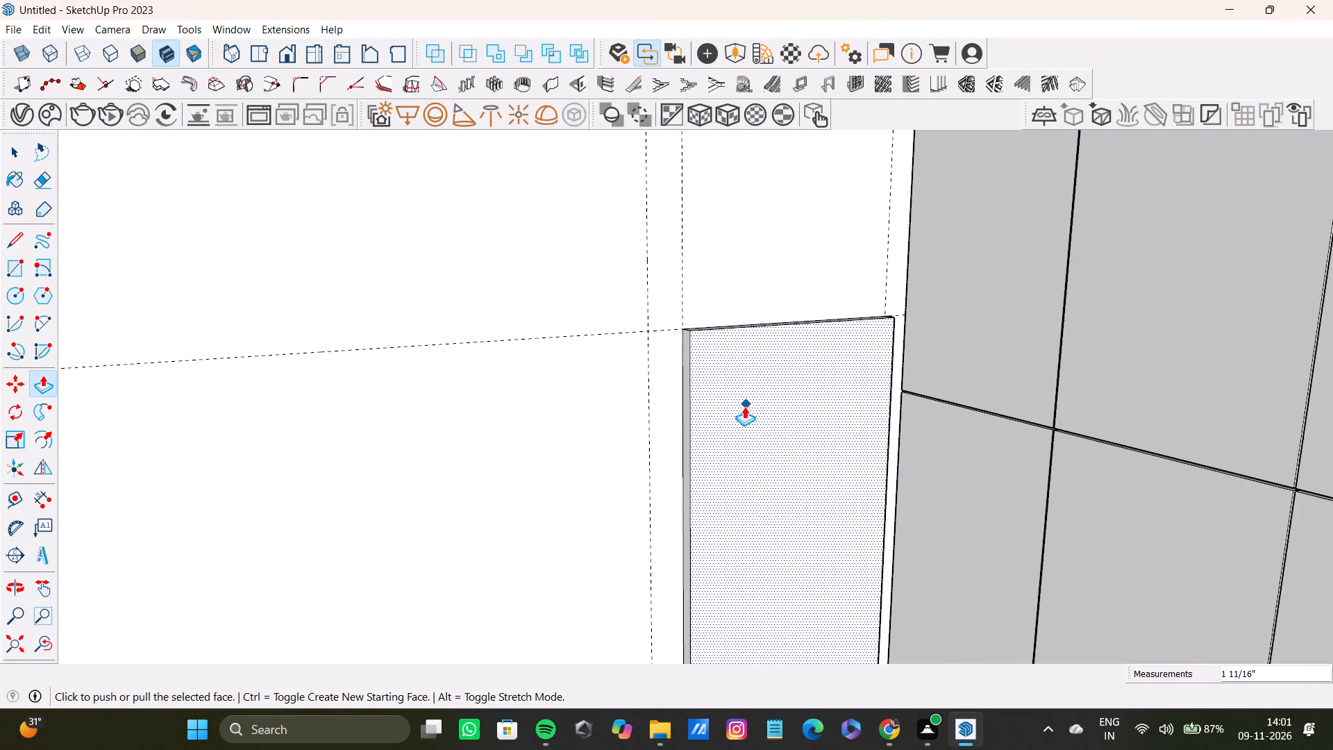
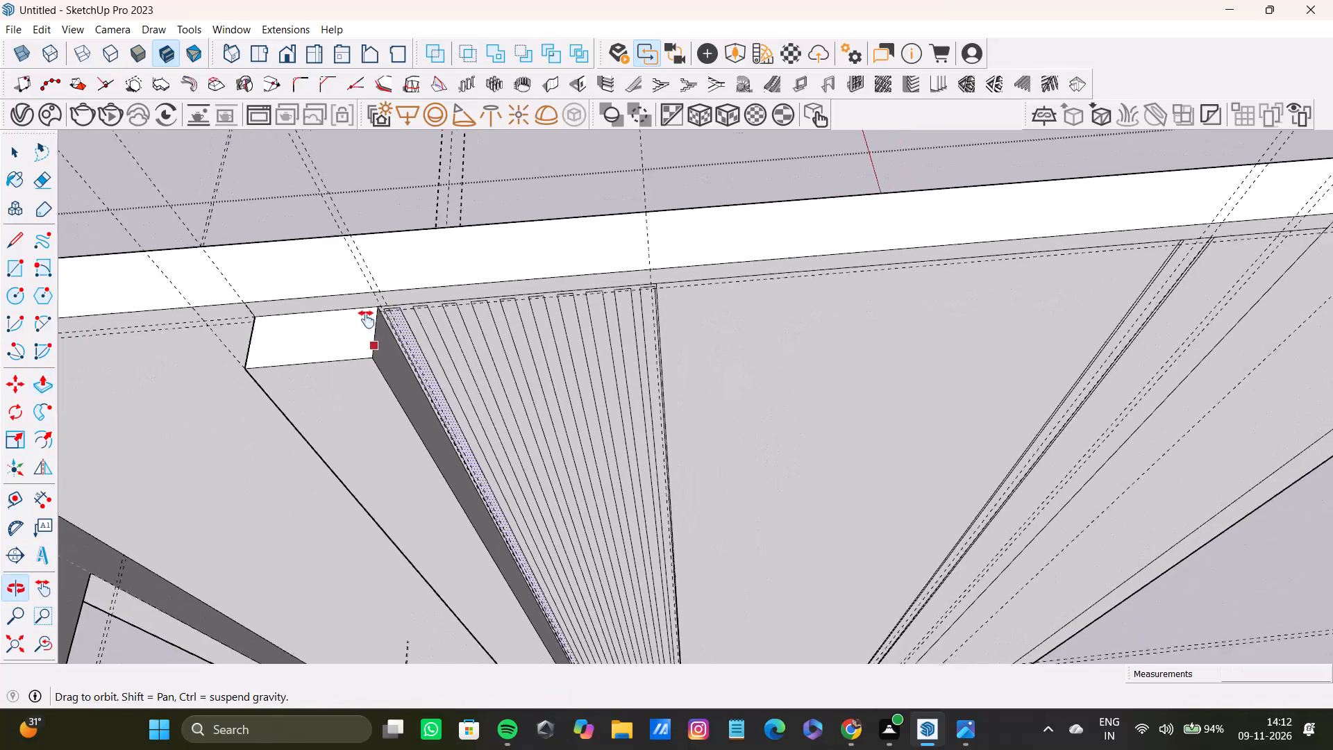
Push the tall side-wall panel beside the slats back 4 1/8" and about 3/16" more, flush with the wall.
key(space)
click(341, 333)
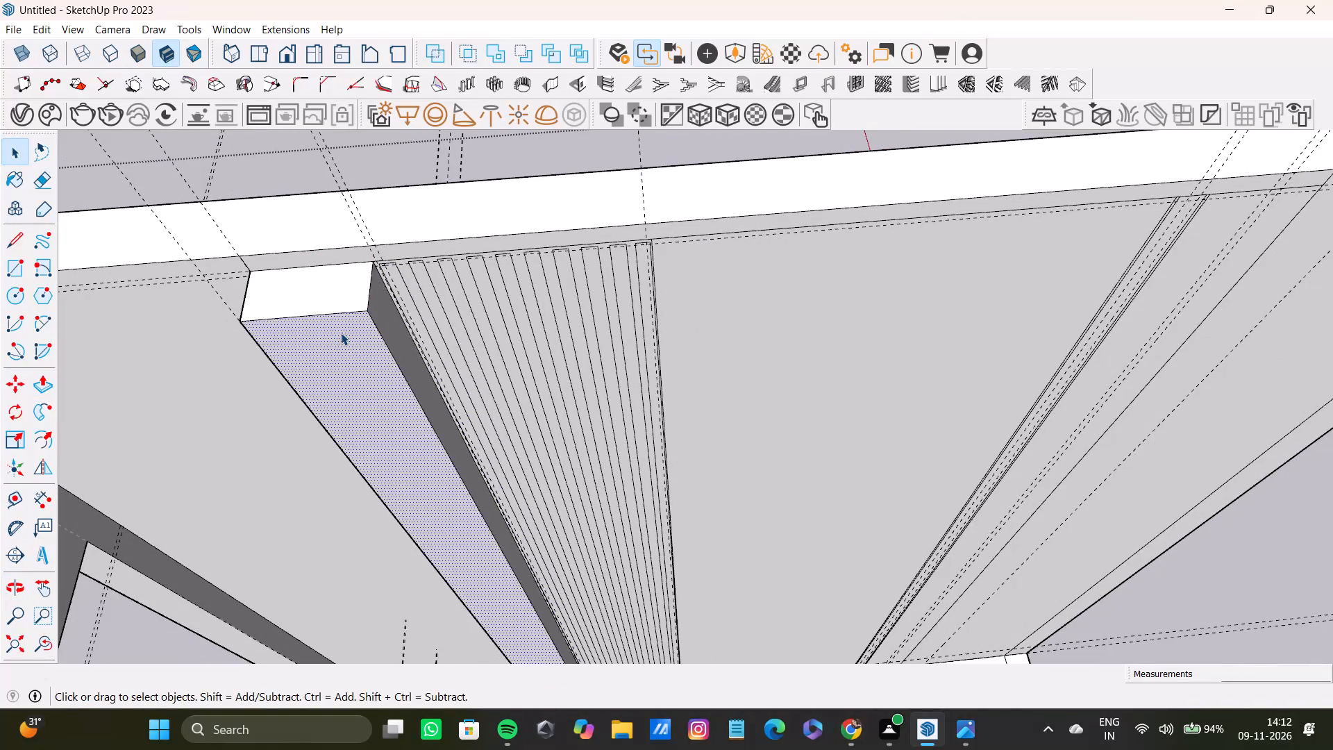
key(p)
drag(341, 333, 390, 272)
scroll(442, 284, up, 9)
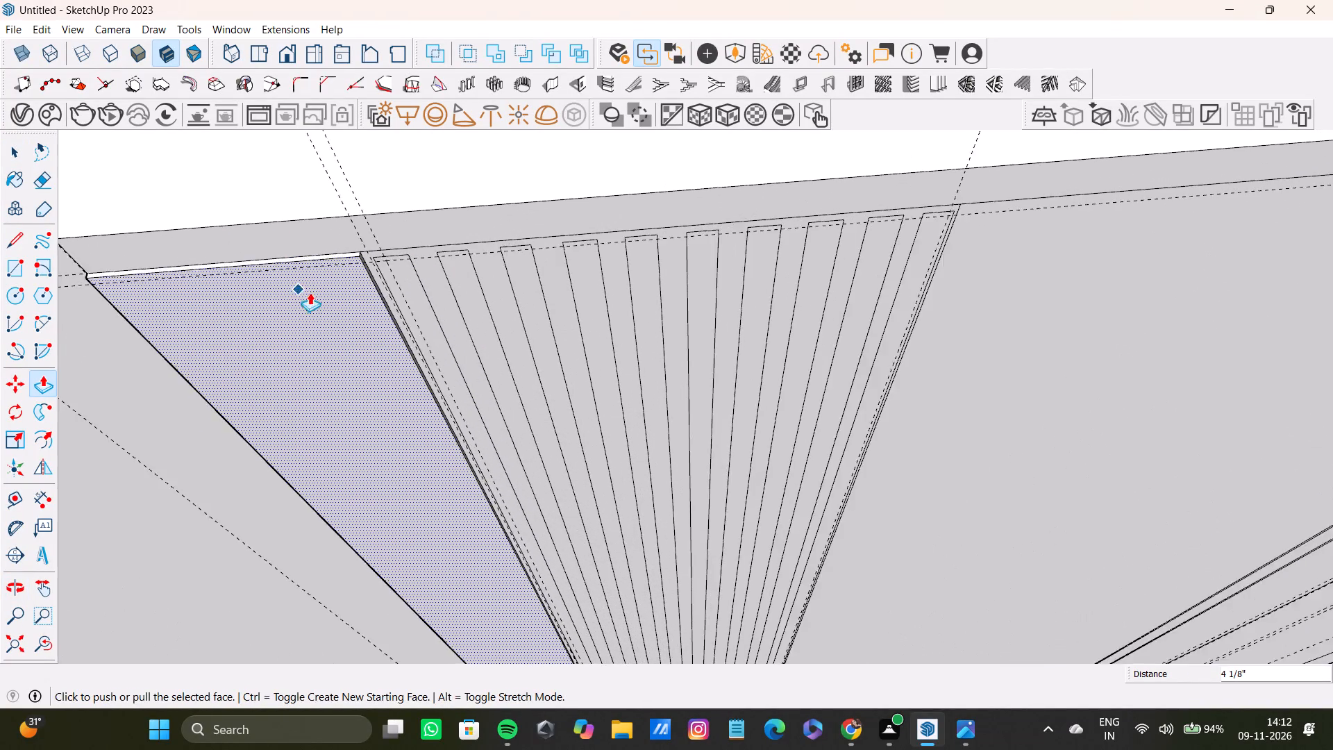
scroll(310, 292, up, 11)
middle_drag(351, 245, 294, 262)
drag(358, 237, 430, 183)
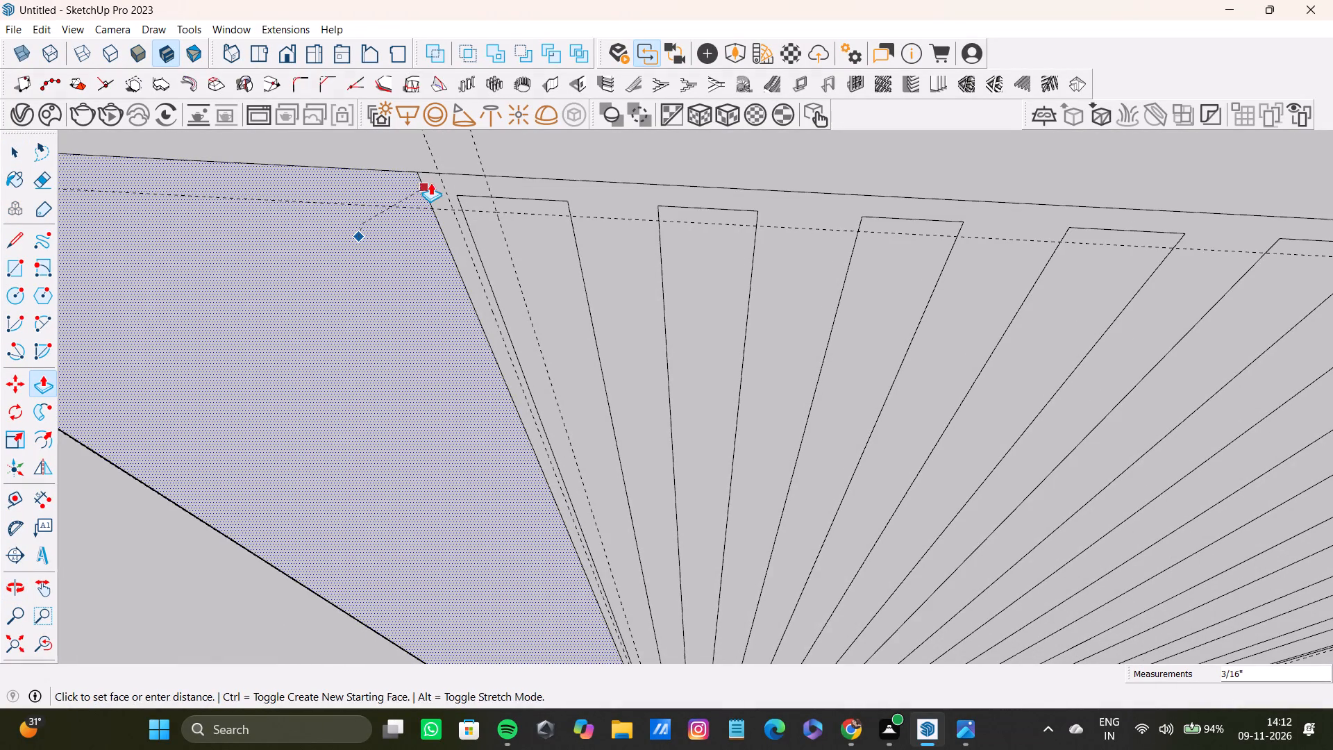
drag(430, 183, 434, 178)
scroll(410, 189, down, 5)
middle_drag(392, 240, 600, 278)
scroll(498, 296, down, 12)
middle_drag(519, 378, 557, 301)
Add the flattened panel's top edge to the selection and drop its face from it.
key(space)
scroll(337, 349, up, 10)
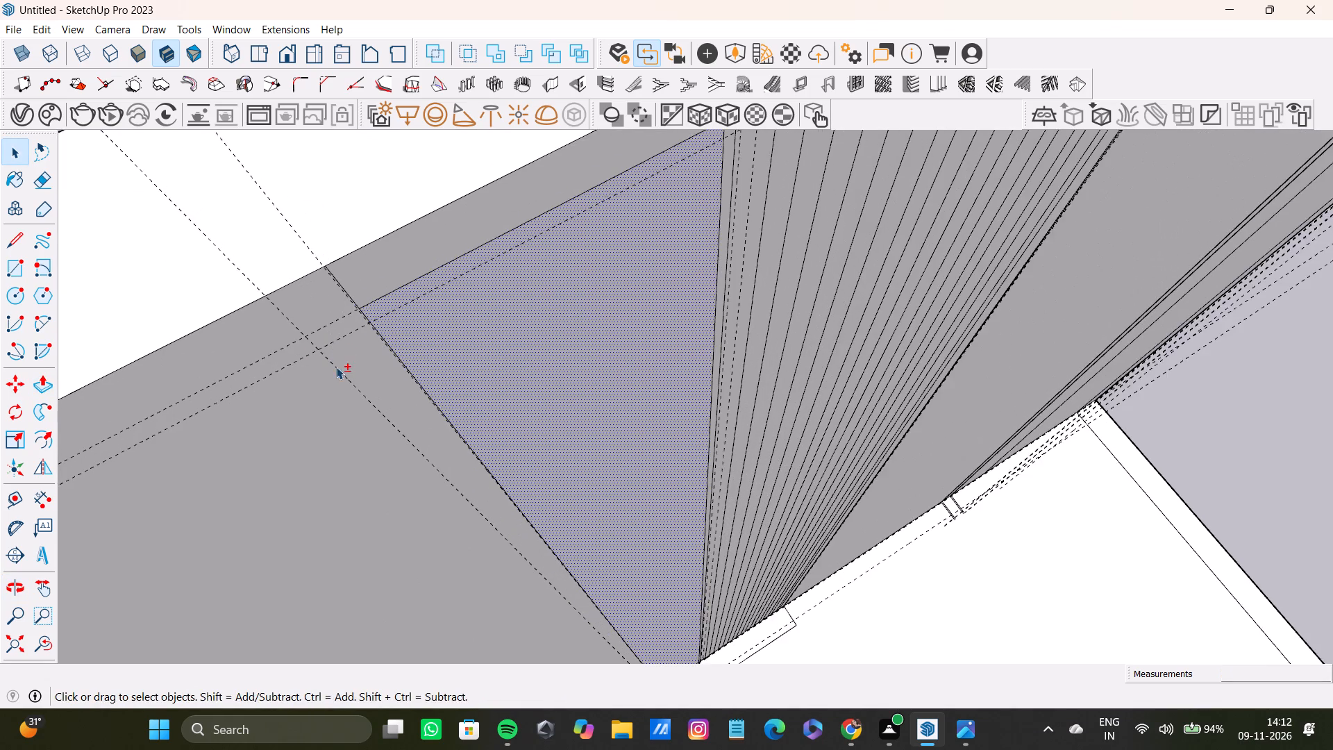
scroll(336, 367, up, 2)
shift+scroll(373, 288, up, 10)
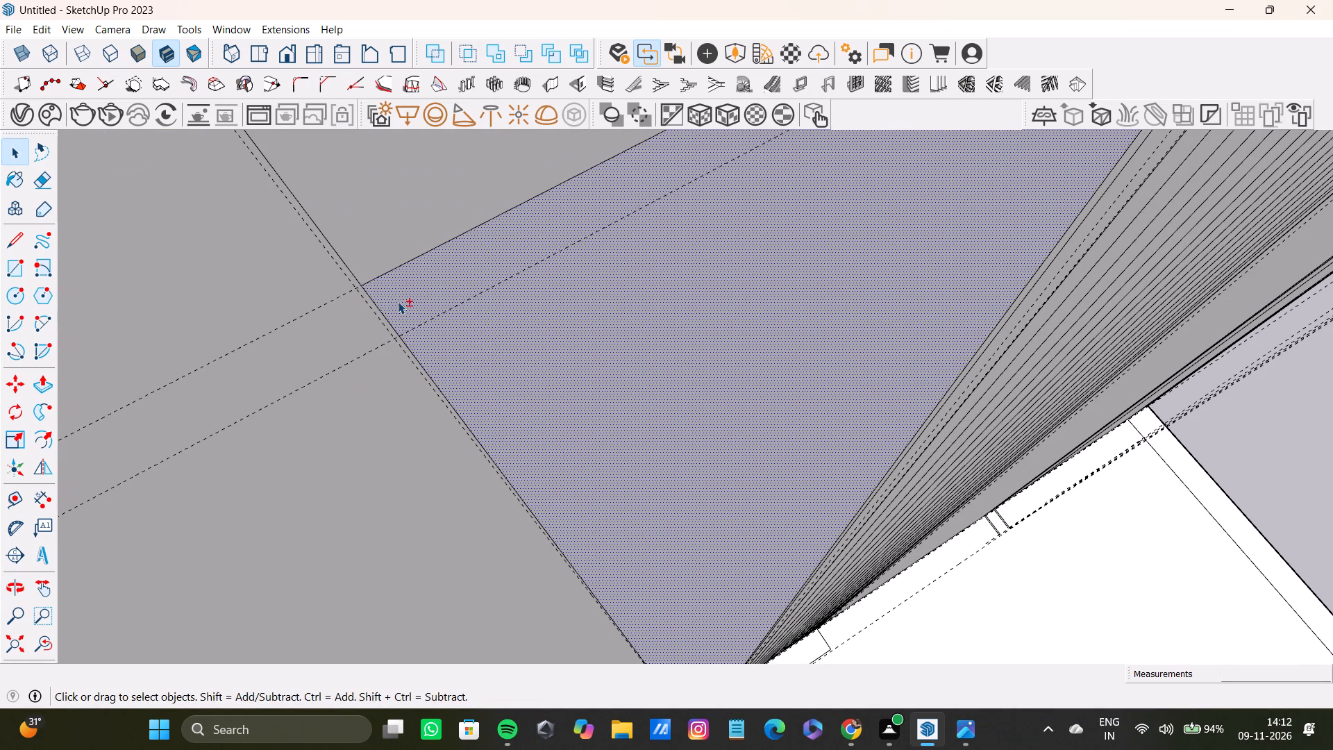
shift+click(380, 278)
shift+scroll(435, 285, down, 9)
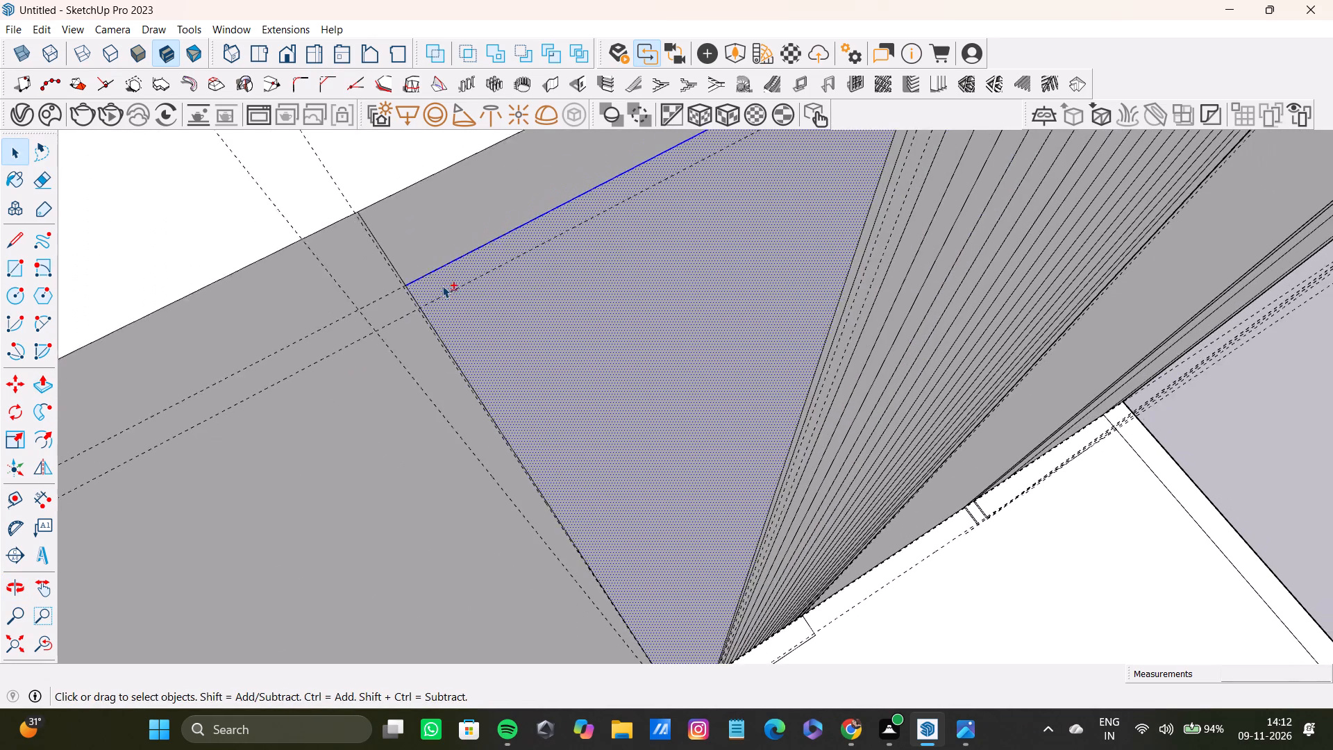
shift+scroll(442, 285, down, 1)
shift+click(494, 308)
Add the slat section's near side edge, its top edge and the first slat's outline edges to the selection.
shift+scroll(504, 323, down, 9)
shift+middle_drag(509, 320, 210, 353)
shift+scroll(451, 295, up, 7)
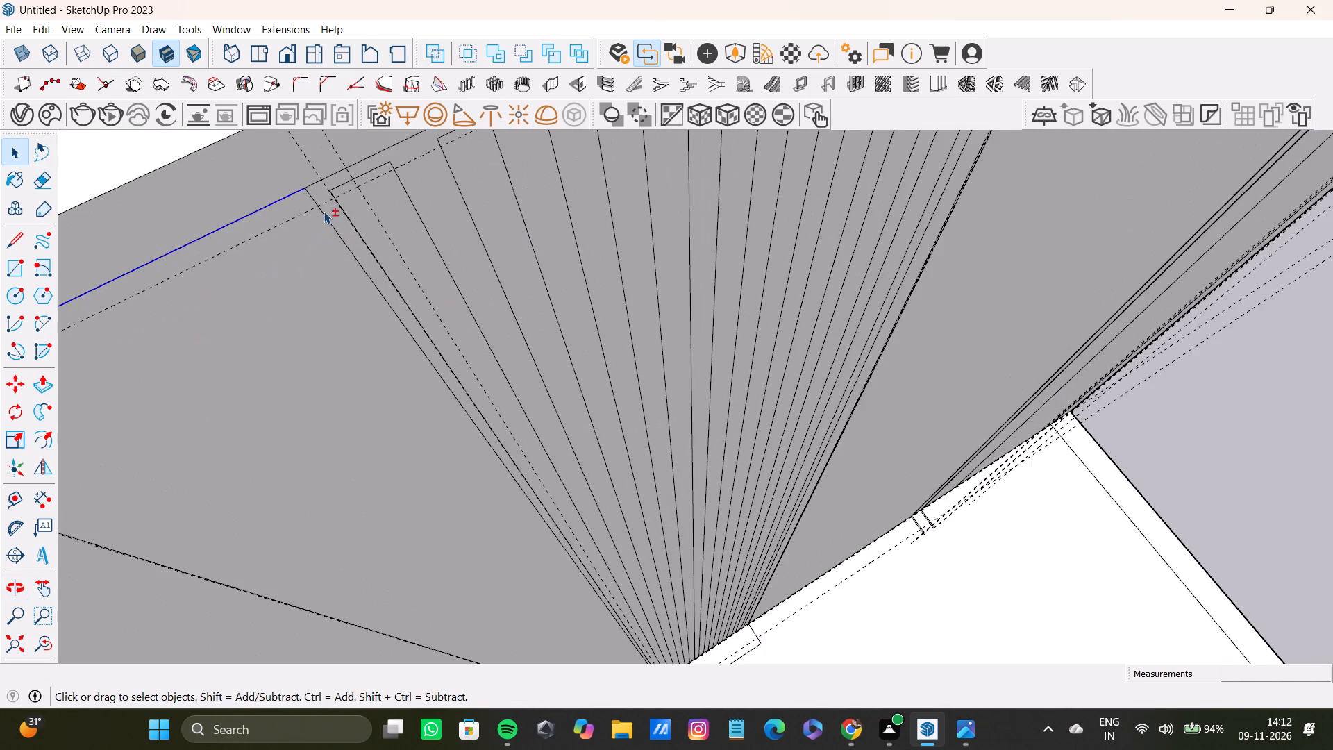
shift+middle_drag(321, 225, 319, 321)
shift+scroll(319, 308, up, 6)
shift+click(309, 303)
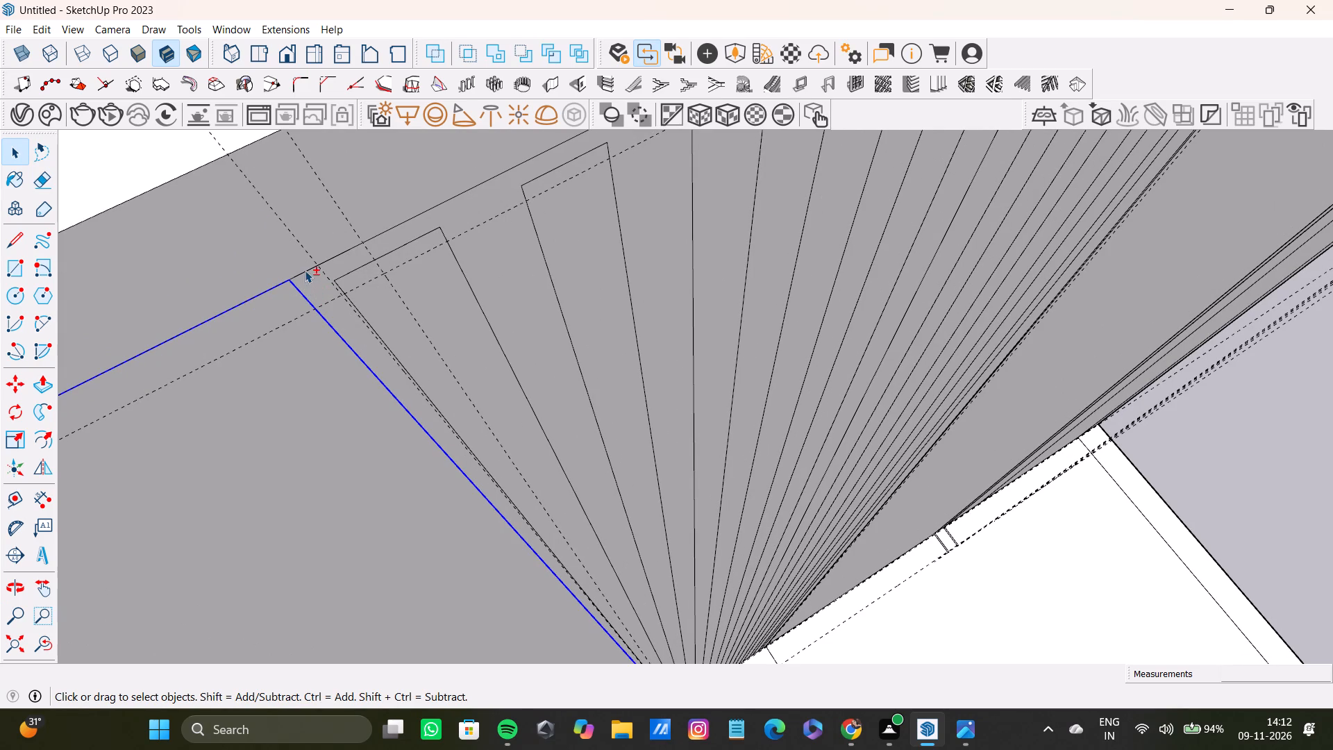
shift+click(305, 270)
shift+click(342, 287)
shift+click(345, 275)
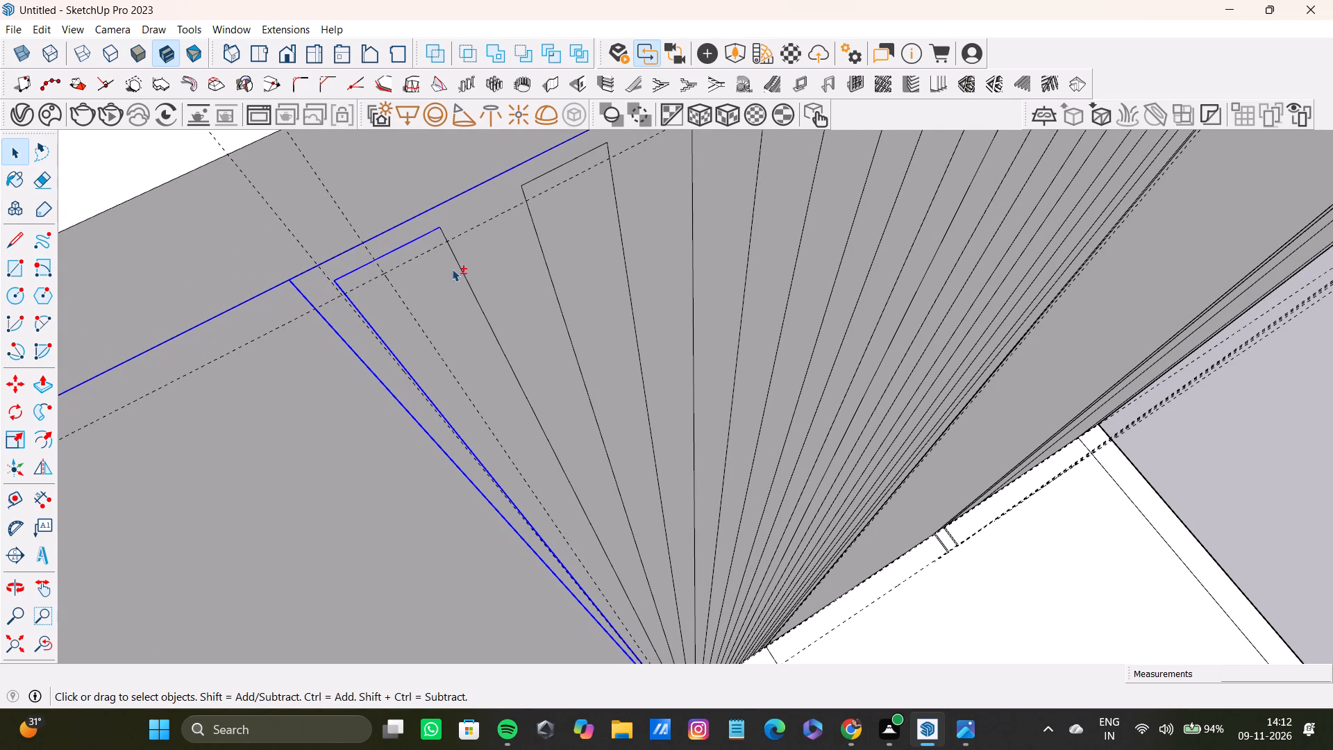
shift+click(464, 275)
Add the top and both long edges of the second and third slats to the selection.
shift+scroll(455, 269, down, 3)
shift+middle_drag(451, 267, 306, 375)
shift+scroll(377, 323, up, 6)
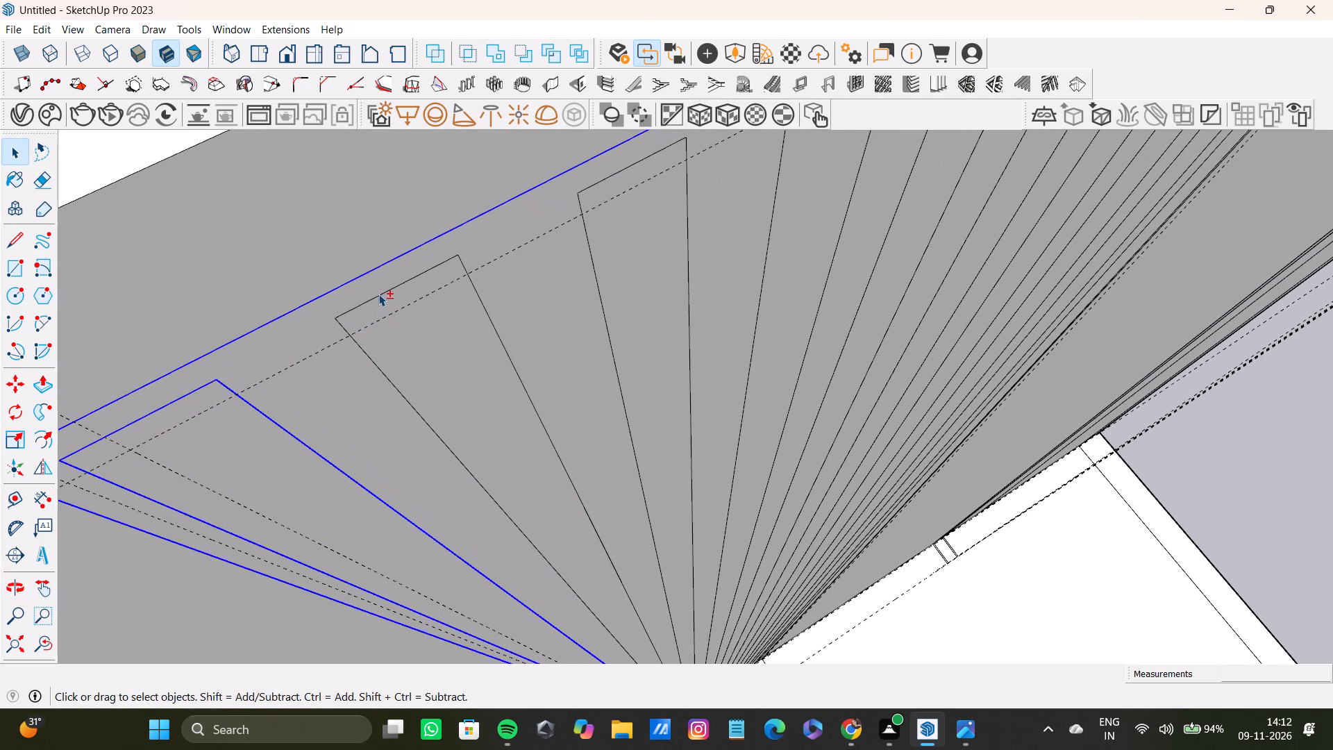
shift+click(382, 297)
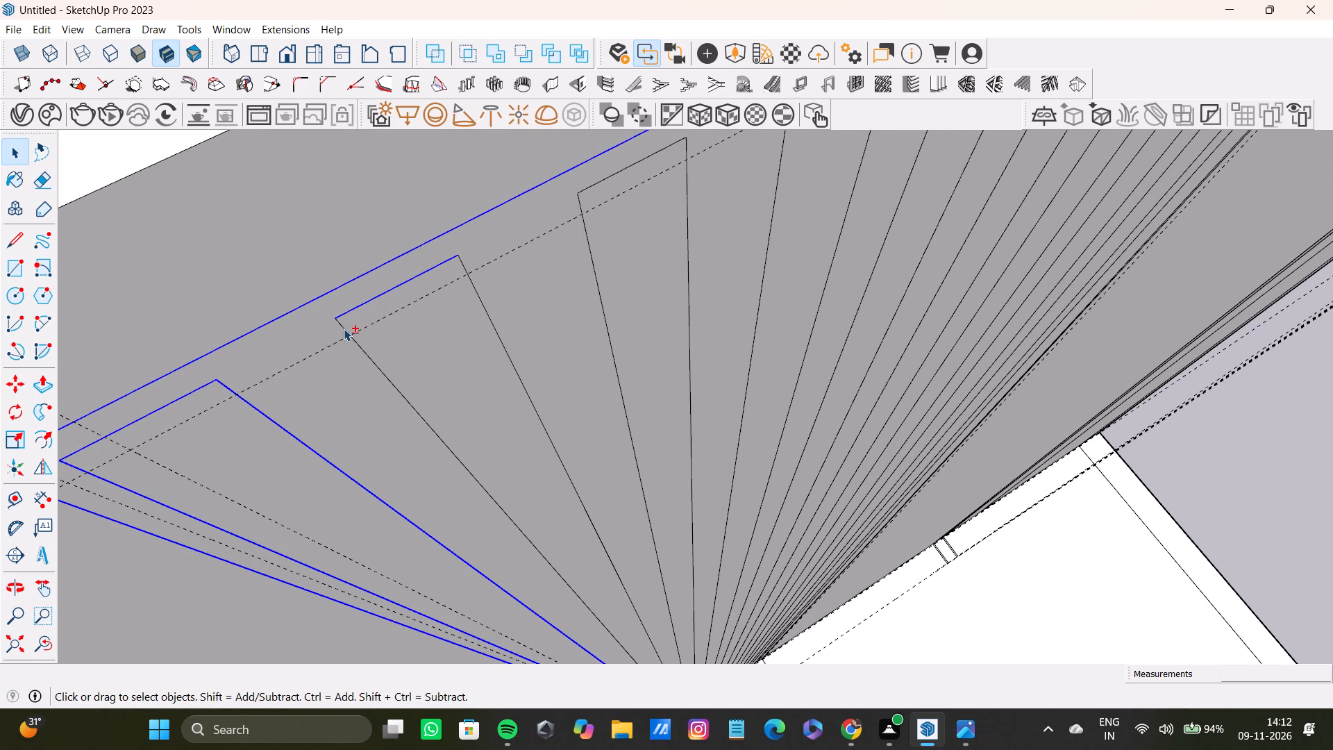
shift+click(344, 328)
shift+click(481, 297)
shift+scroll(478, 297, down, 4)
shift+middle_drag(477, 300, 221, 397)
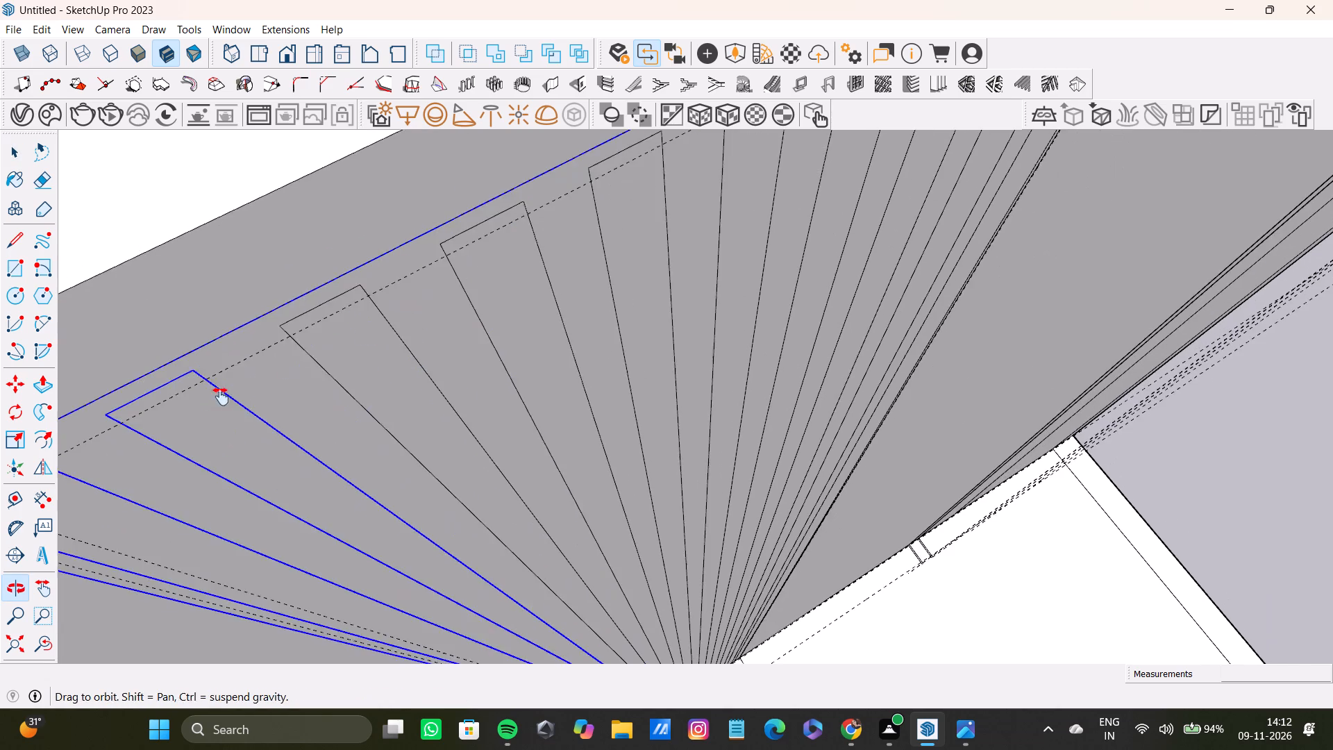
shift+middle_drag(221, 397, 219, 397)
shift+scroll(363, 324, up, 6)
shift+click(305, 292)
shift+click(258, 375)
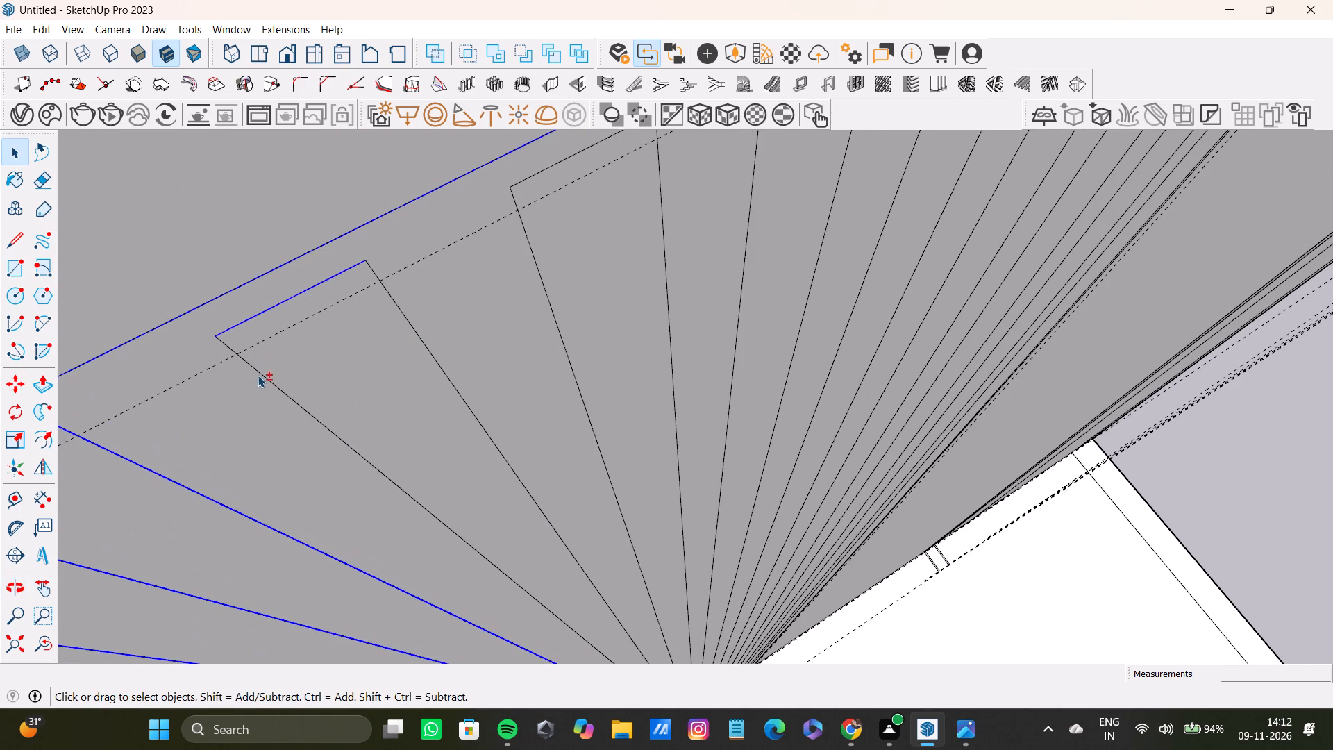
shift+click(421, 344)
Add the top and both long edges of the fourth and fifth slats to the selection.
shift+scroll(426, 342, down, 4)
shift+middle_drag(421, 335, 228, 415)
shift+scroll(324, 306, up, 2)
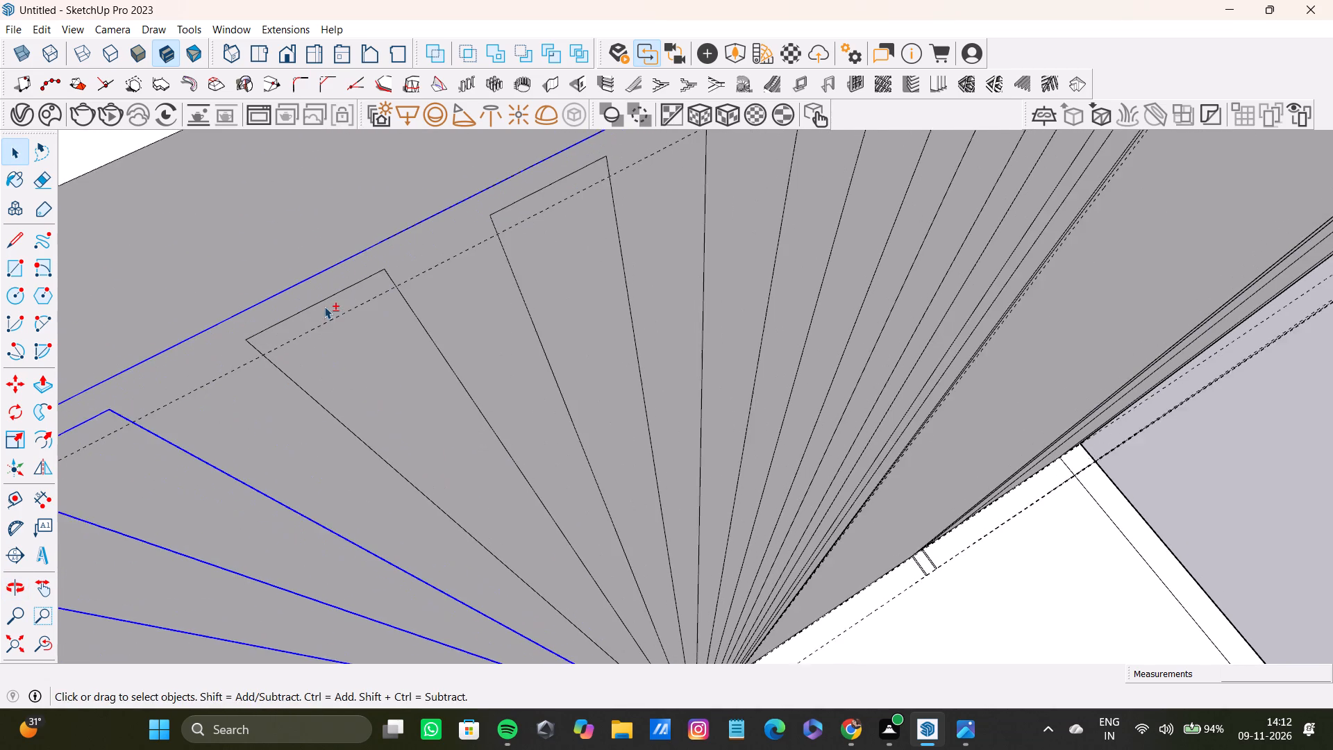
shift+scroll(324, 306, up, 3)
shift+click(324, 301)
shift+click(272, 384)
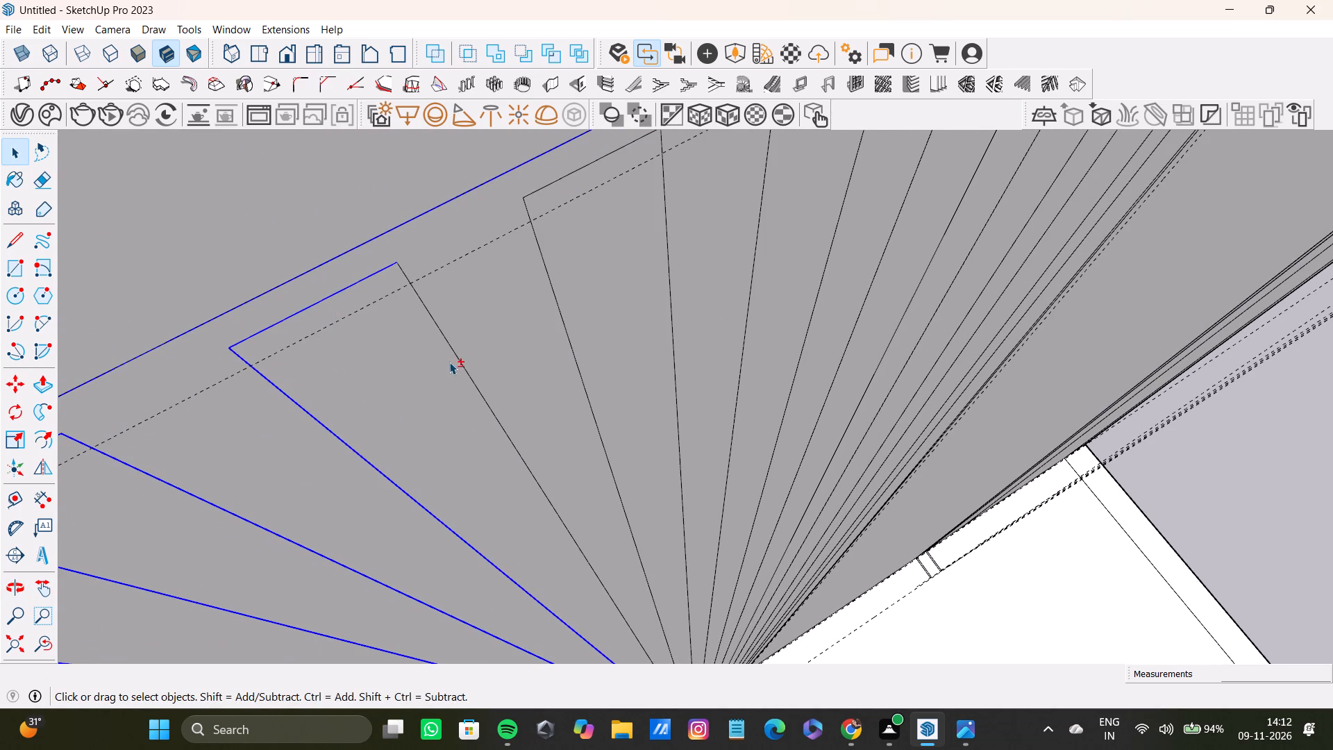
shift+click(467, 373)
shift+scroll(464, 367, down, 4)
shift+middle_drag(435, 367, 203, 438)
shift+scroll(305, 312, up, 6)
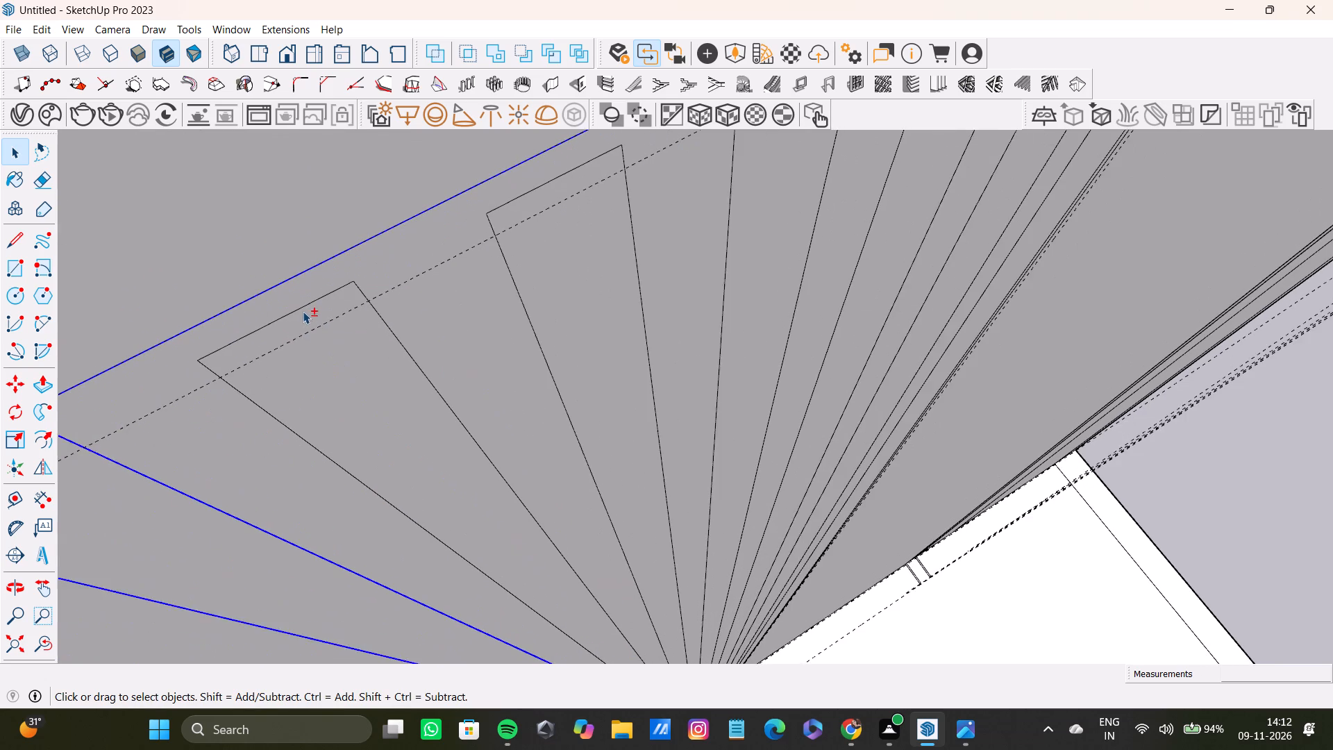
shift+click(301, 305)
shift+click(242, 409)
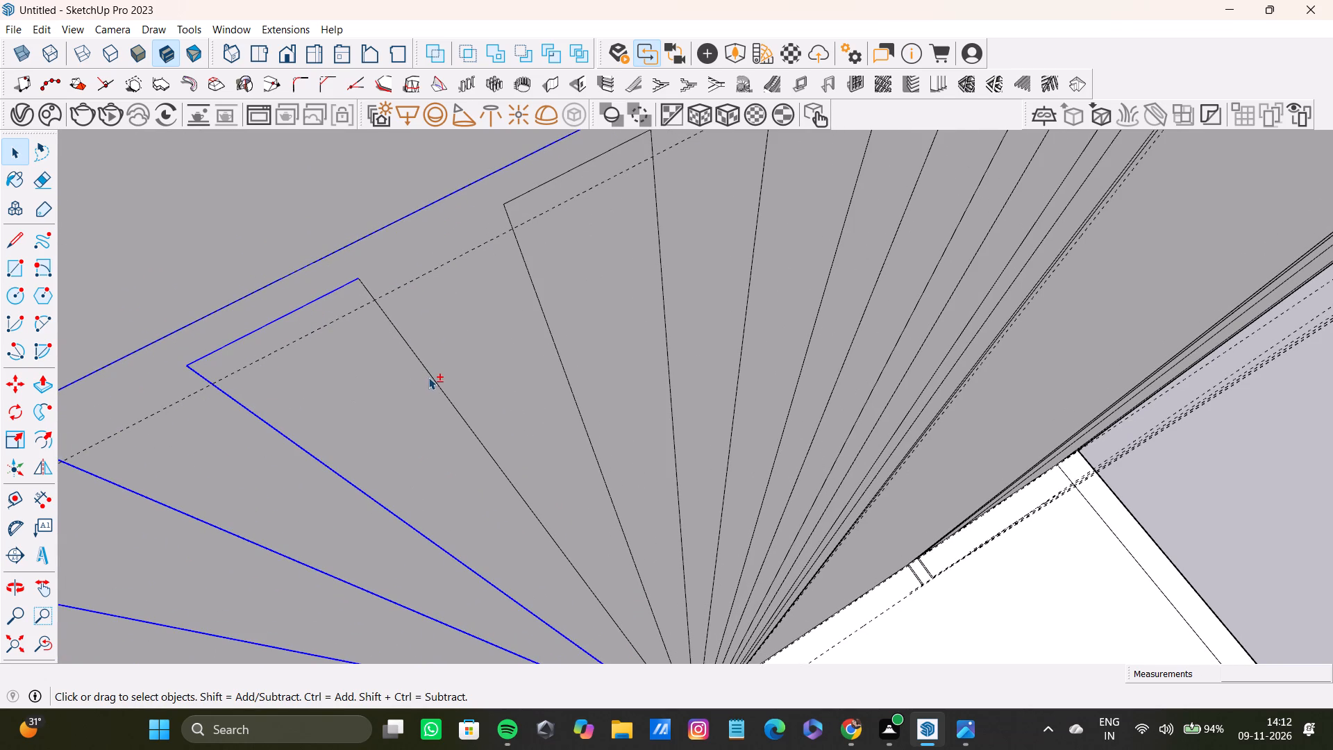
shift+click(429, 378)
Add the outline edges of the sixth and seventh slats to the selection, leaving their faces out.
shift+scroll(419, 364, down, 3)
shift+middle_drag(418, 362, 255, 431)
shift+scroll(378, 322, up, 6)
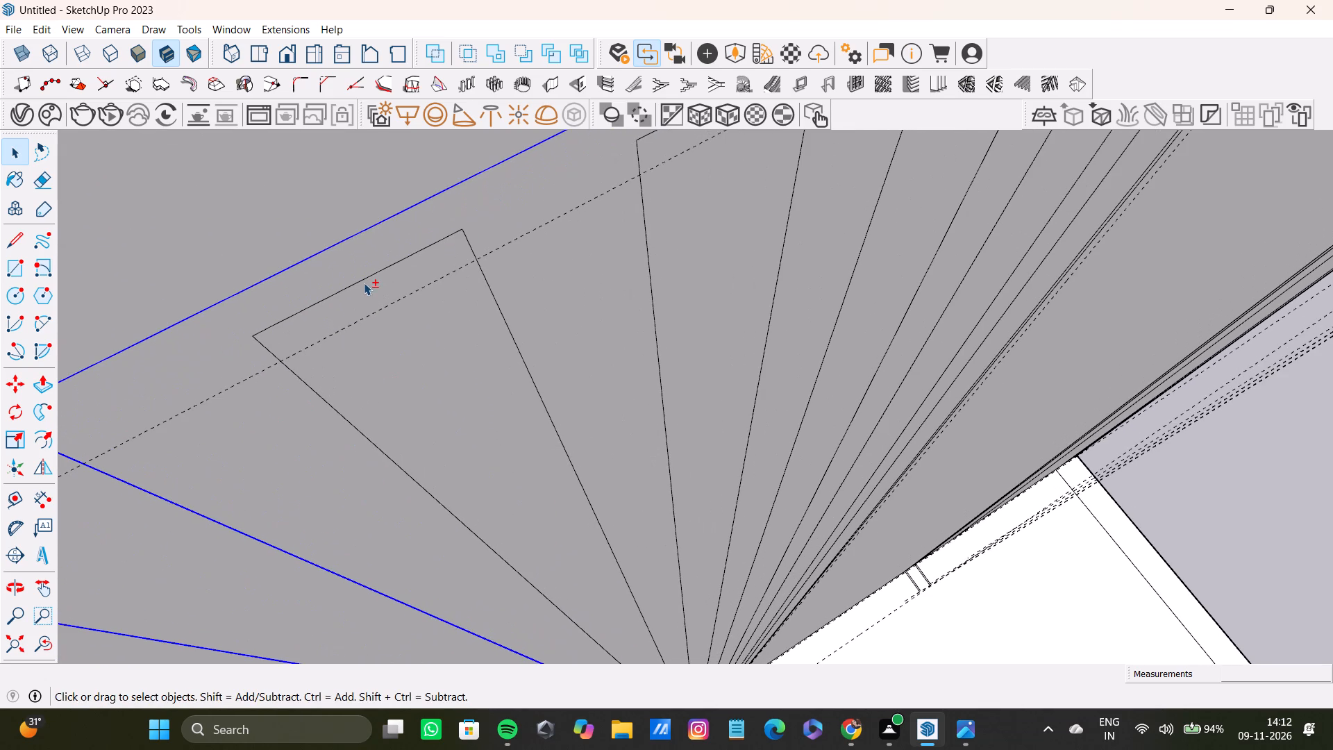
shift+click(364, 281)
shift+click(269, 350)
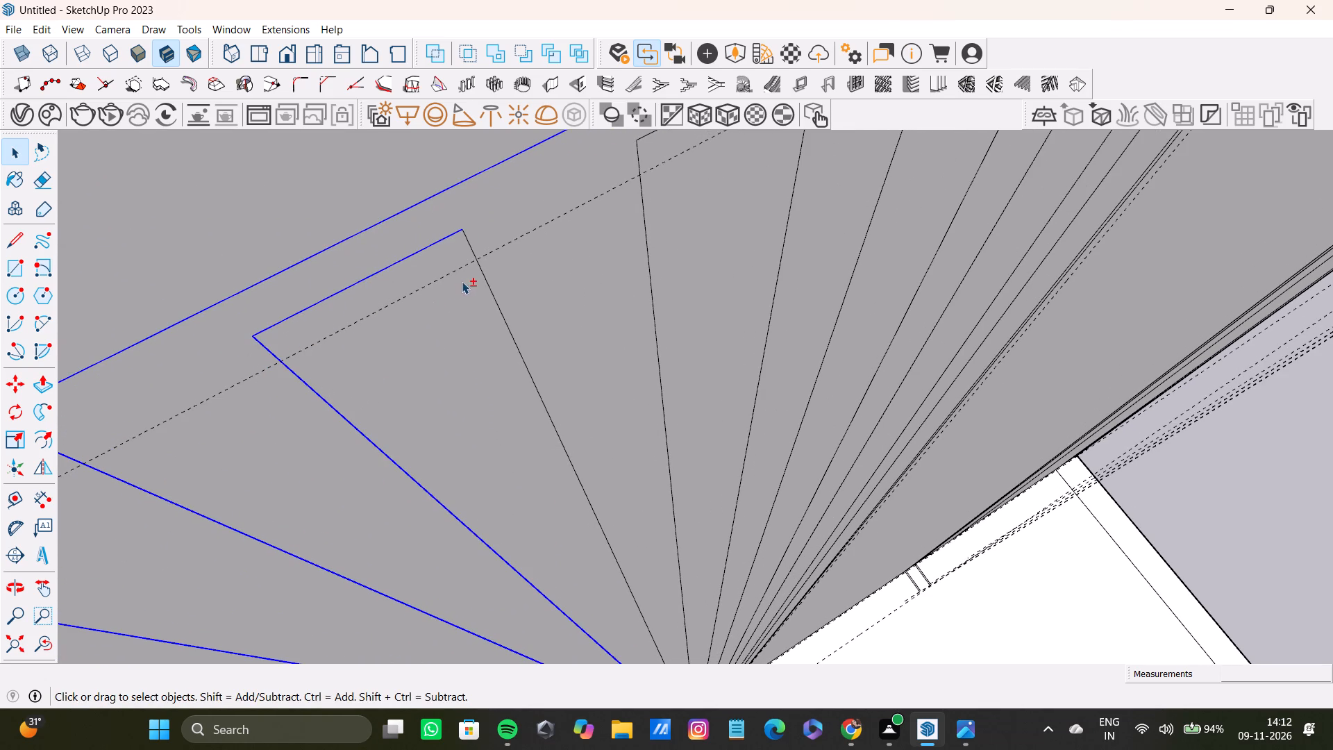
shift+click(489, 281)
shift+scroll(483, 283, down, 10)
shift+middle_drag(483, 285, 277, 390)
shift+scroll(429, 301, up, 4)
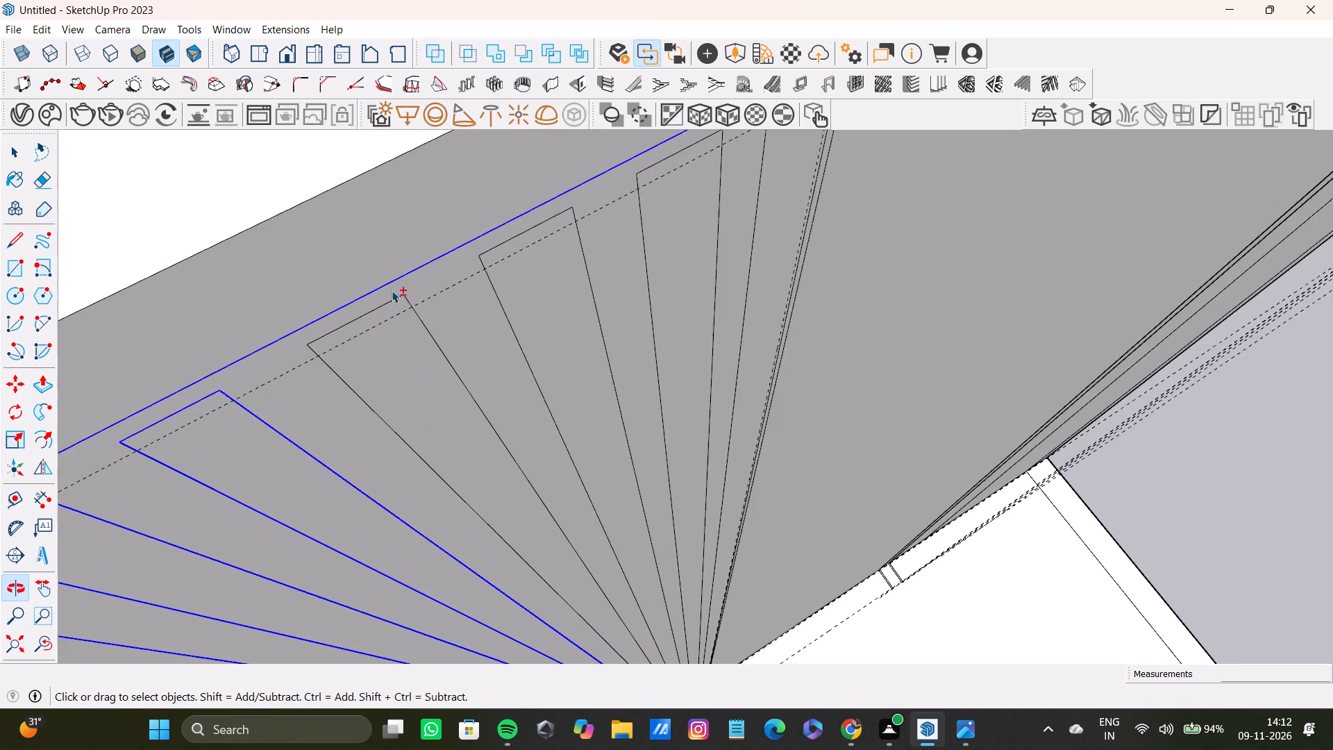
shift+scroll(392, 290, up, 8)
shift+click(387, 299)
shift+click(401, 312)
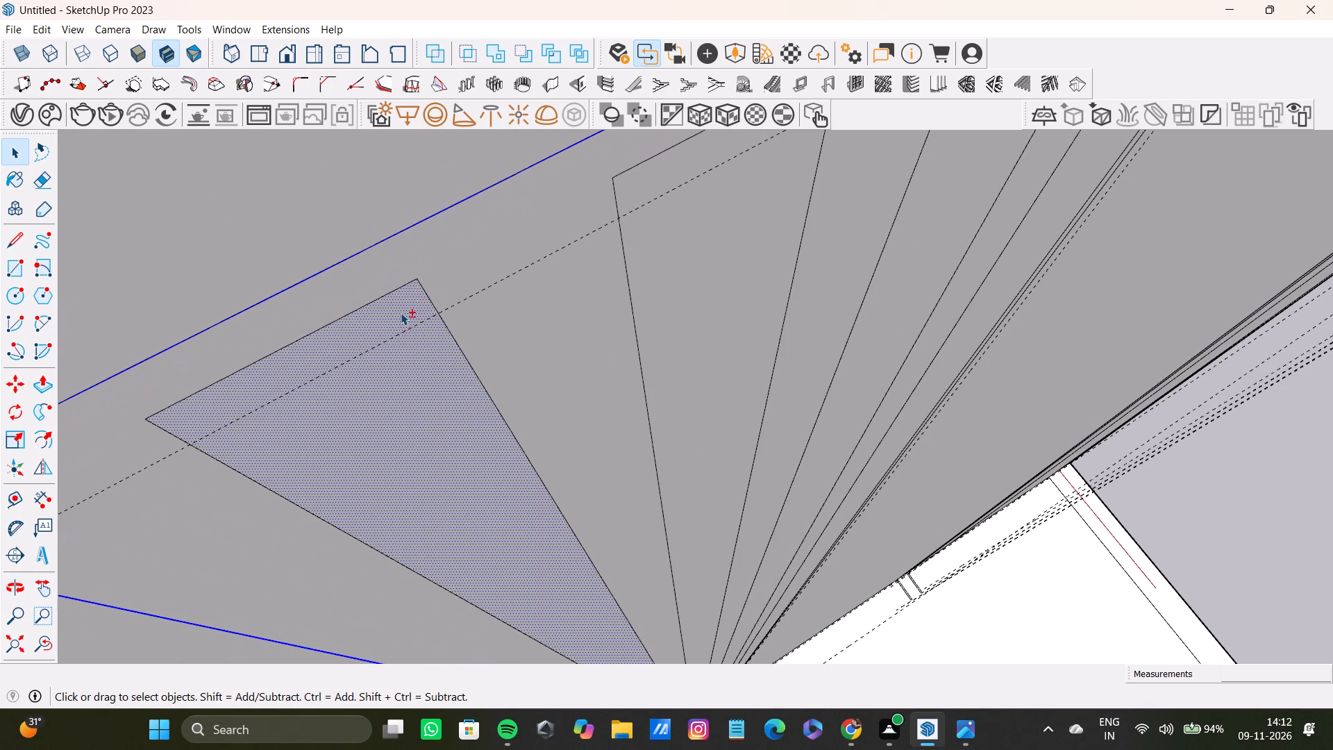
shift+click(379, 297)
shift+click(428, 292)
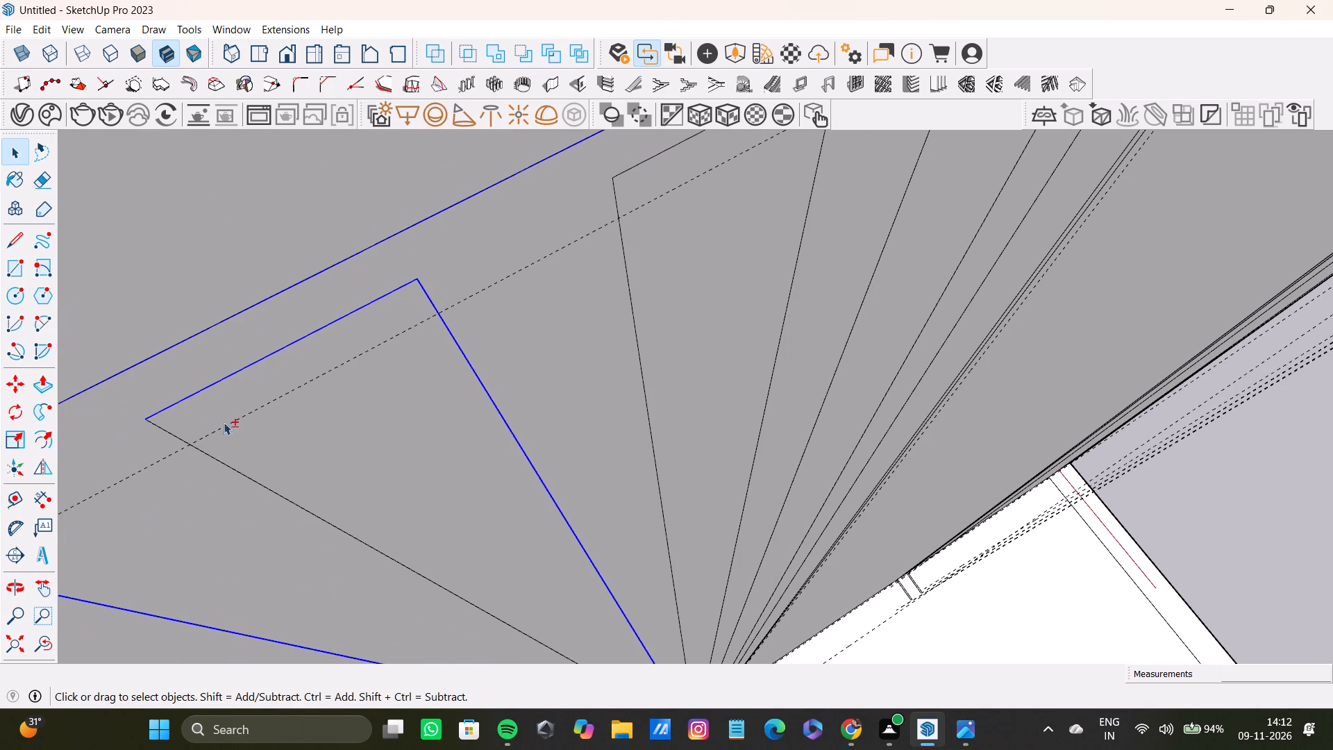
shift+click(174, 436)
Add the top and both long edges of the eighth and ninth slats to the selection.
shift+scroll(201, 424, down, 8)
shift+middle_drag(352, 412, 346, 473)
shift+scroll(413, 368, up, 7)
shift+click(476, 328)
shift+click(422, 379)
shift+scroll(506, 356, down, 4)
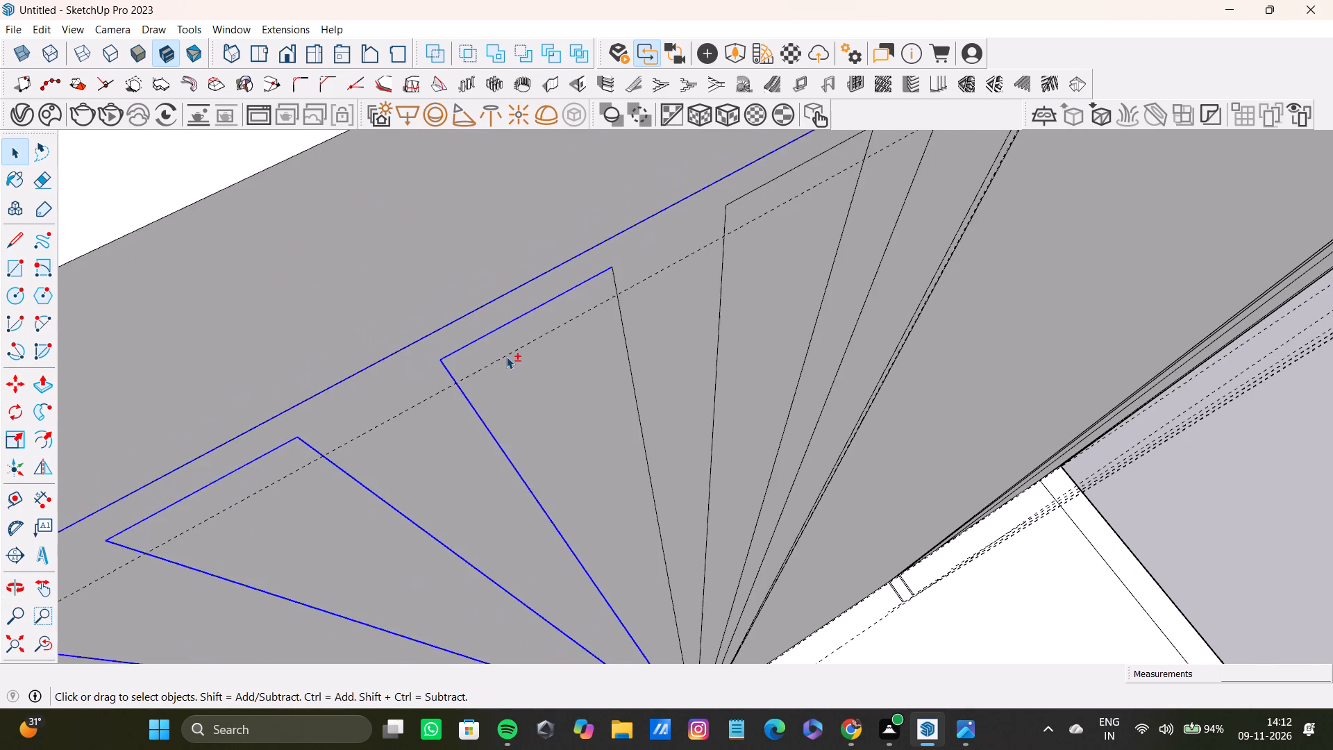
shift+middle_drag(506, 356, 454, 381)
shift+scroll(627, 348, up, 6)
shift+click(555, 335)
shift+scroll(555, 335, down, 9)
shift+middle_drag(560, 328, 404, 392)
shift+scroll(518, 331, up, 6)
shift+click(507, 268)
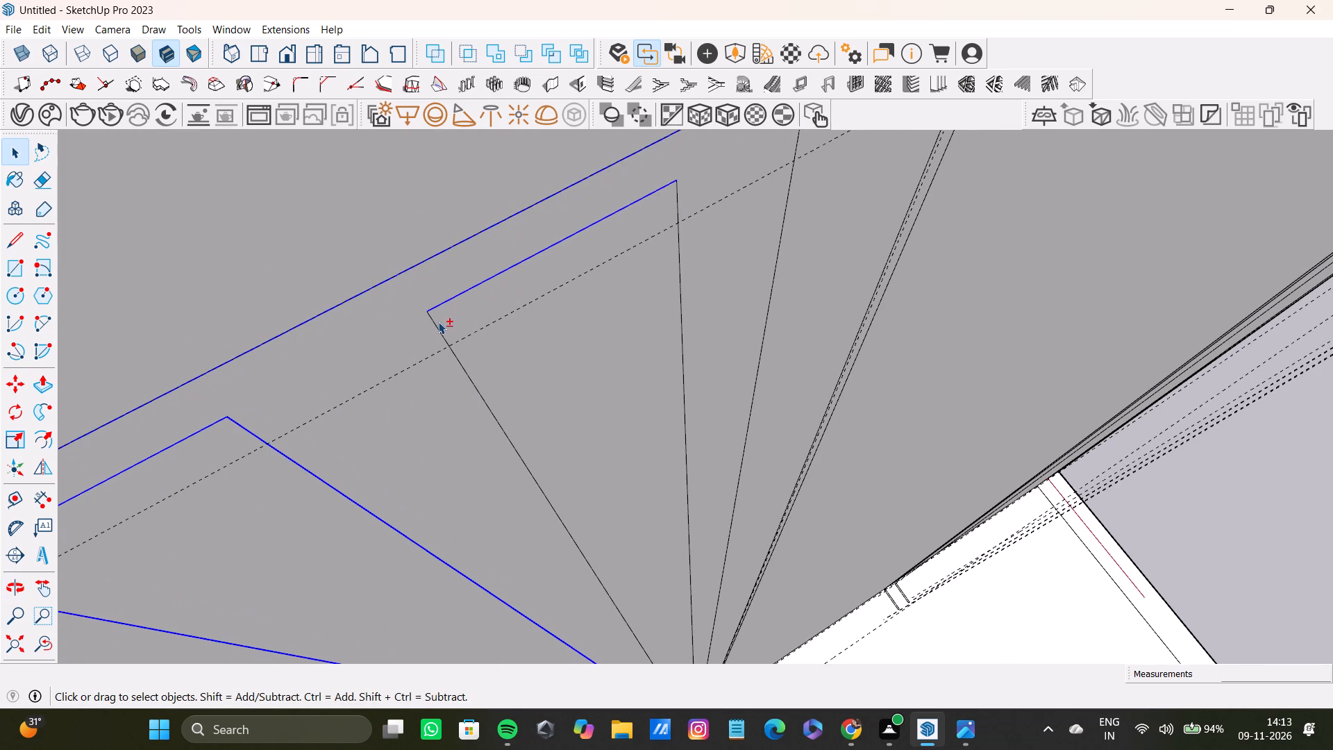
shift+click(438, 323)
shift+scroll(537, 313, down, 4)
shift+scroll(537, 313, up, 1)
shift+middle_drag(537, 313, 485, 342)
shift+scroll(561, 301, up, 6)
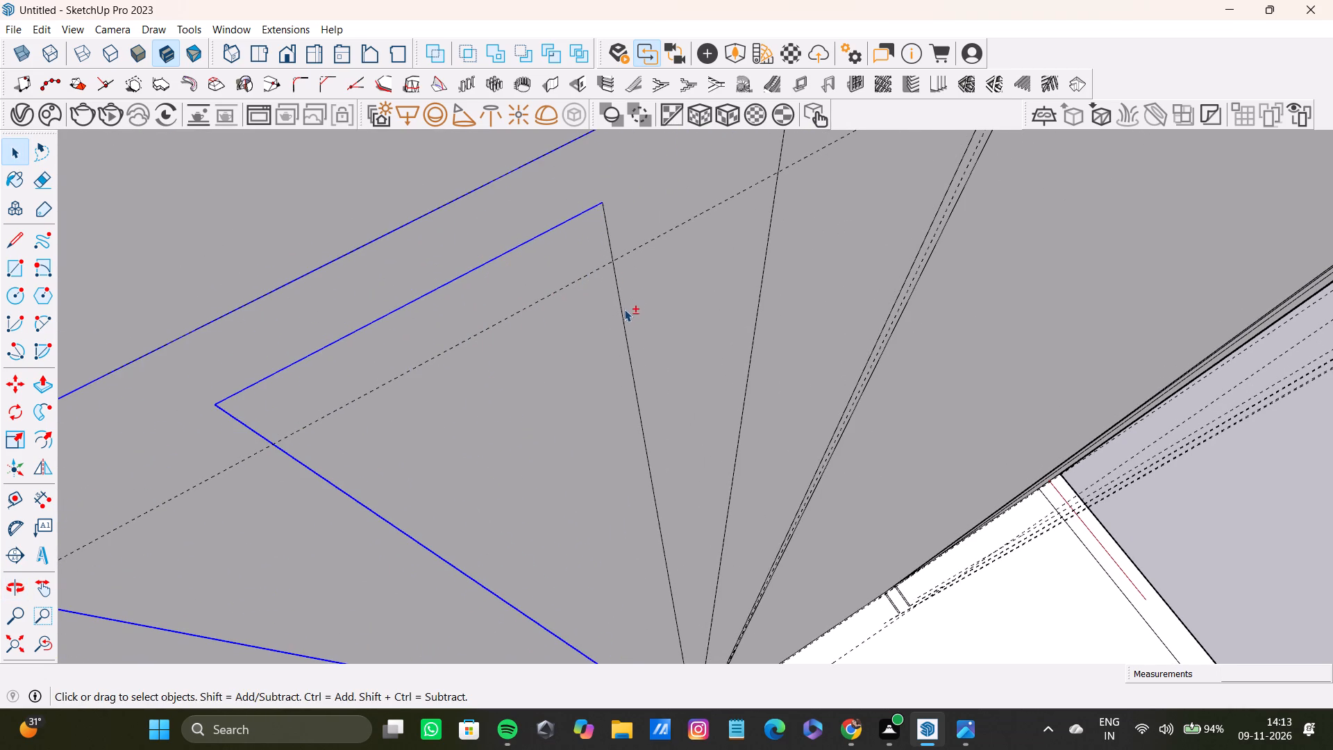
shift+click(623, 315)
Add the last slat's outline edges and the slat section's far side edge to the selection.
shift+scroll(621, 315, down, 10)
shift+scroll(619, 316, up, 1)
shift+middle_drag(619, 316, 337, 399)
shift+scroll(417, 323, up, 4)
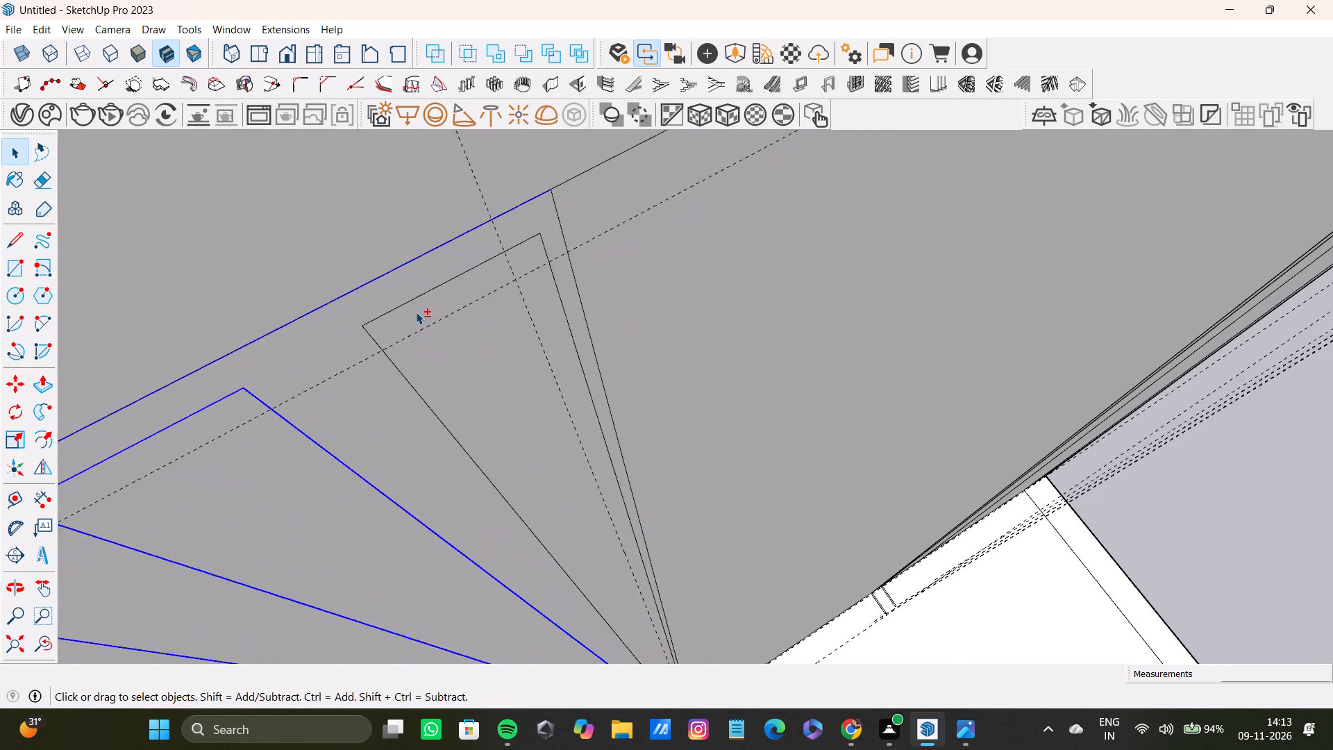
shift+scroll(416, 312, up, 2)
shift+click(412, 296)
shift+click(360, 342)
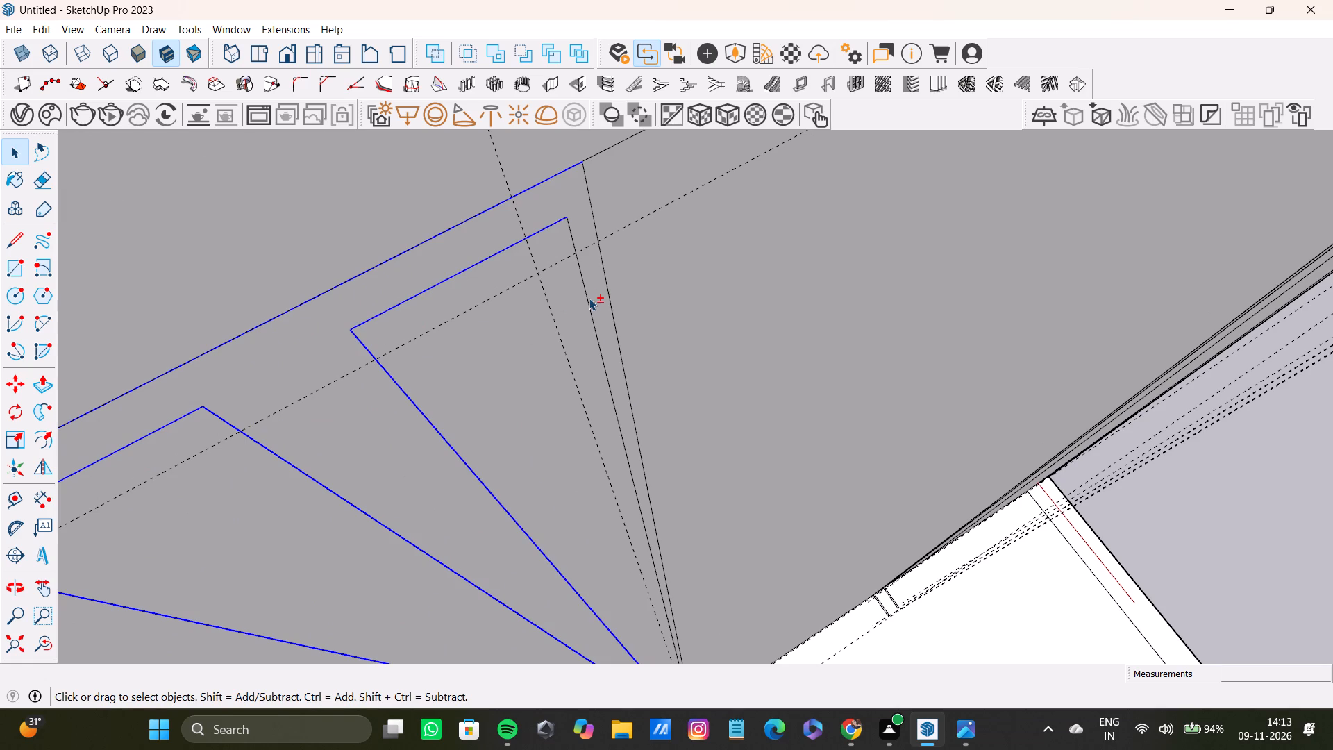
shift+click(589, 306)
shift+click(611, 308)
Add the panel's top edge beyond the slat section to the selection.
shift+scroll(589, 313, down, 8)
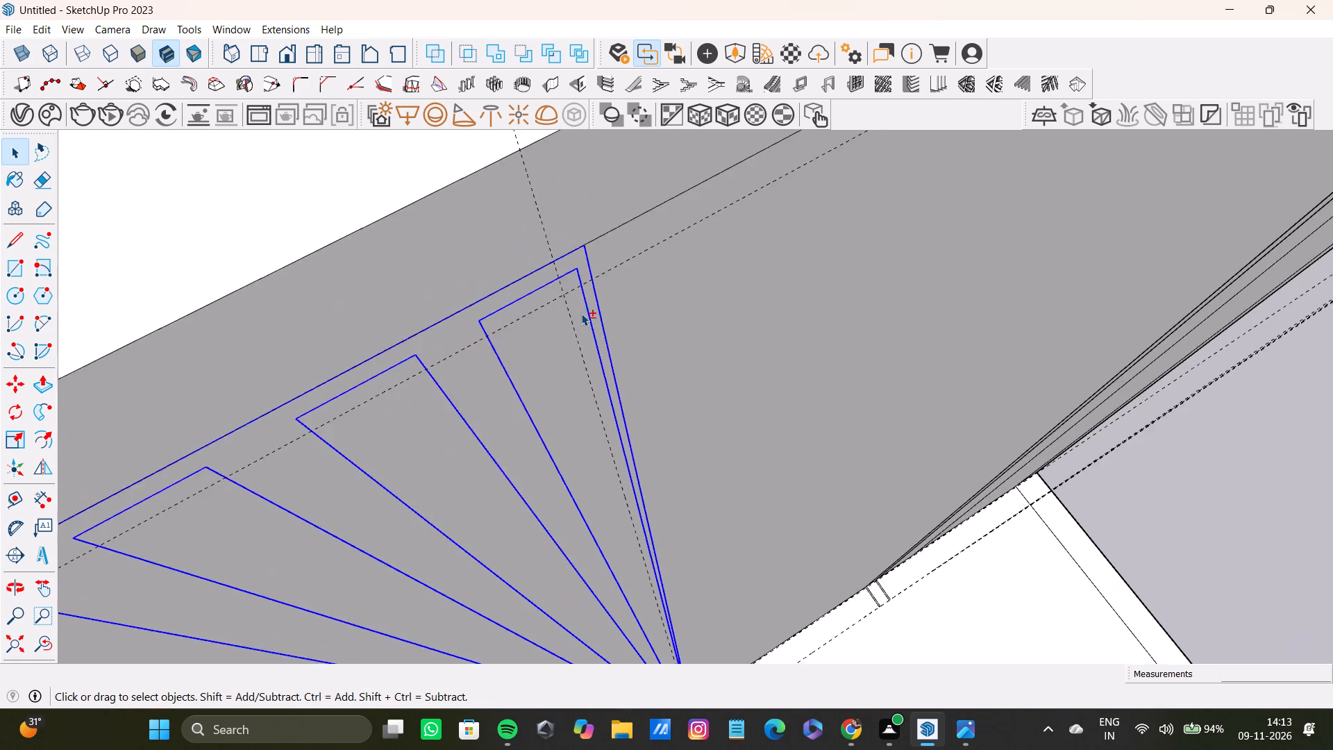
shift+scroll(581, 313, down, 20)
shift+scroll(581, 313, down, 9)
shift+middle_drag(579, 313, 351, 418)
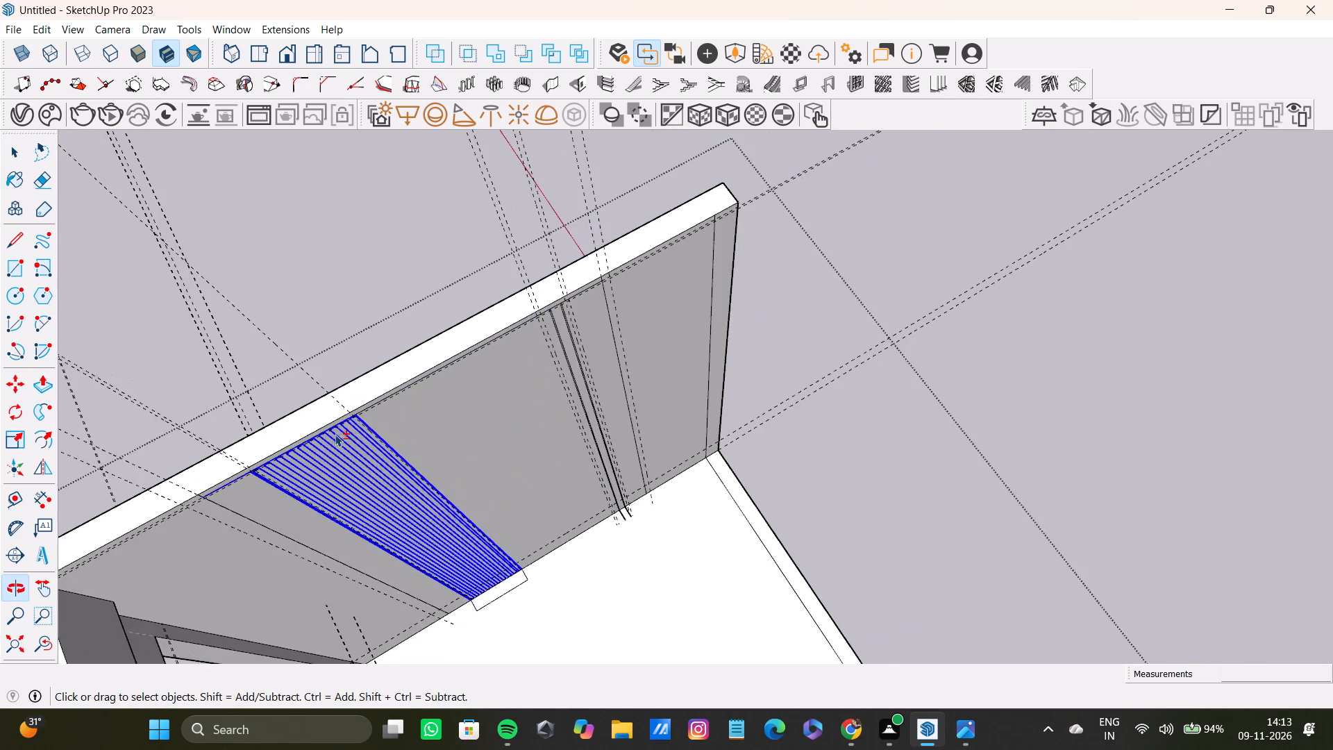
shift+scroll(342, 433, up, 20)
shift+scroll(342, 433, up, 8)
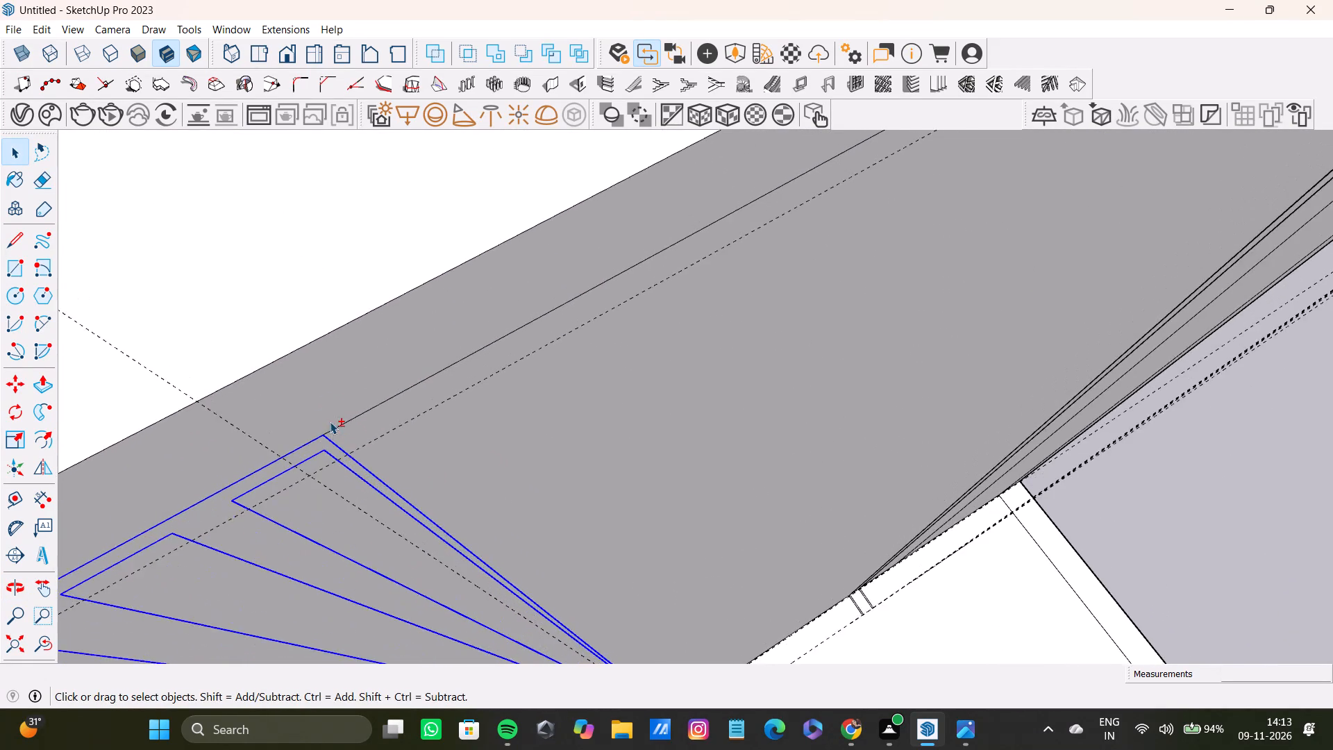
shift+scroll(330, 422, up, 5)
shift+click(370, 407)
Add the first narrow strip's top and both long edges, plus the top line up to the second strip, to the selection.
shift+scroll(369, 406, down, 13)
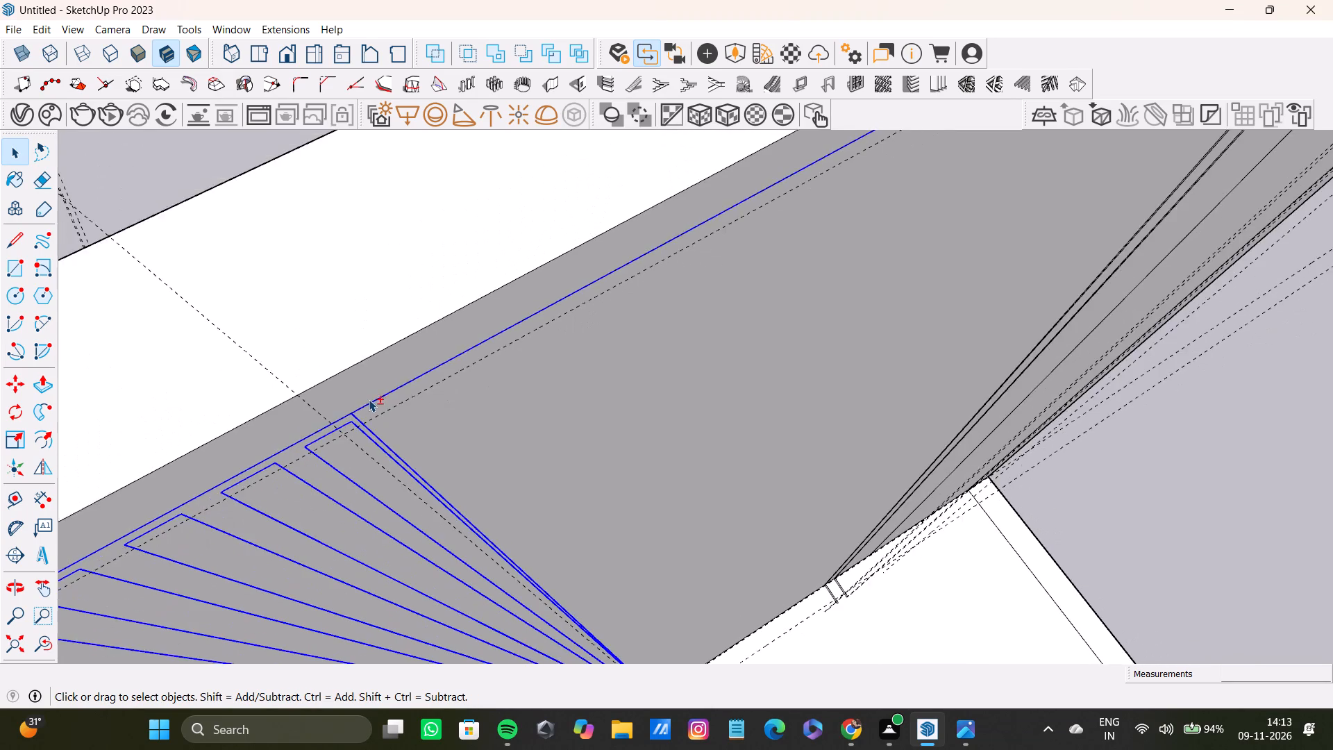
shift+scroll(369, 399, down, 6)
shift+middle_drag(433, 408, 171, 519)
shift+scroll(863, 275, up, 1)
shift+middle_drag(830, 292, 478, 433)
shift+middle_drag(462, 336, 485, 418)
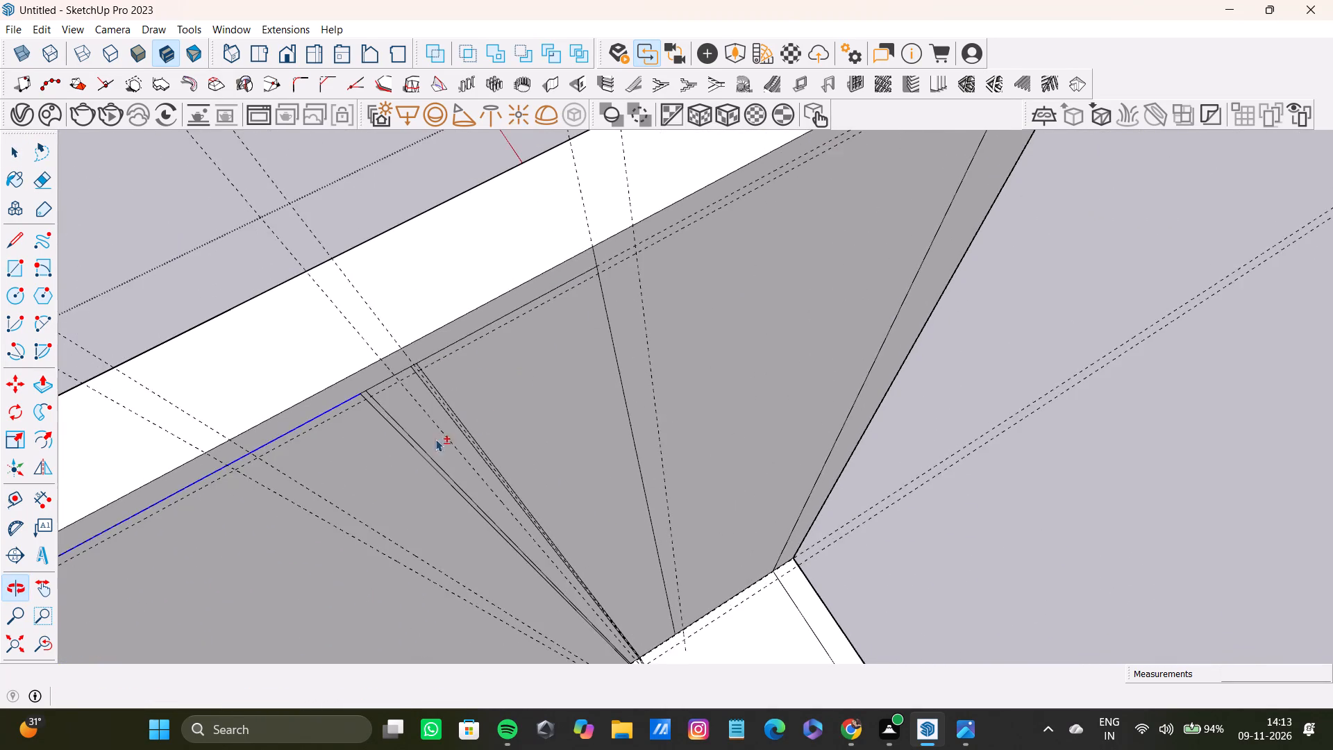
shift+scroll(417, 439, up, 6)
shift+scroll(328, 373, up, 17)
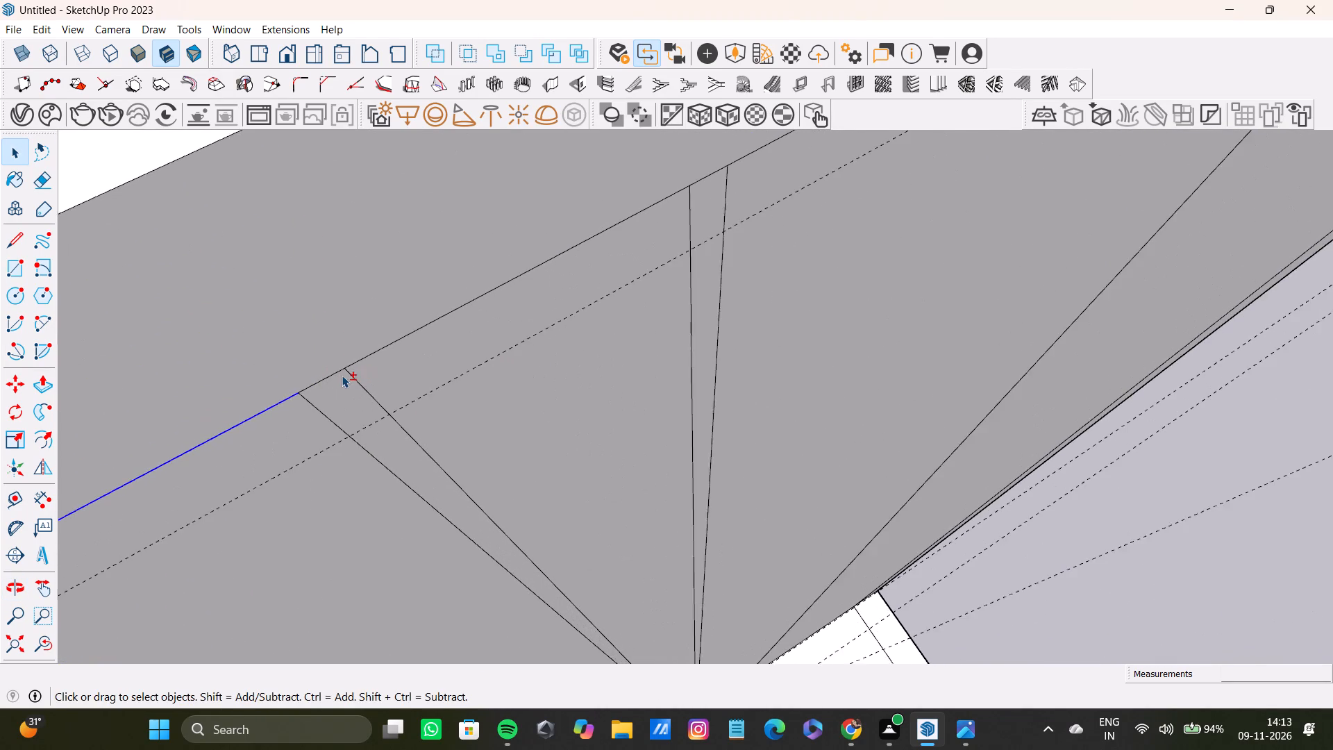
shift+scroll(342, 375, up, 2)
shift+click(332, 368)
shift+click(376, 337)
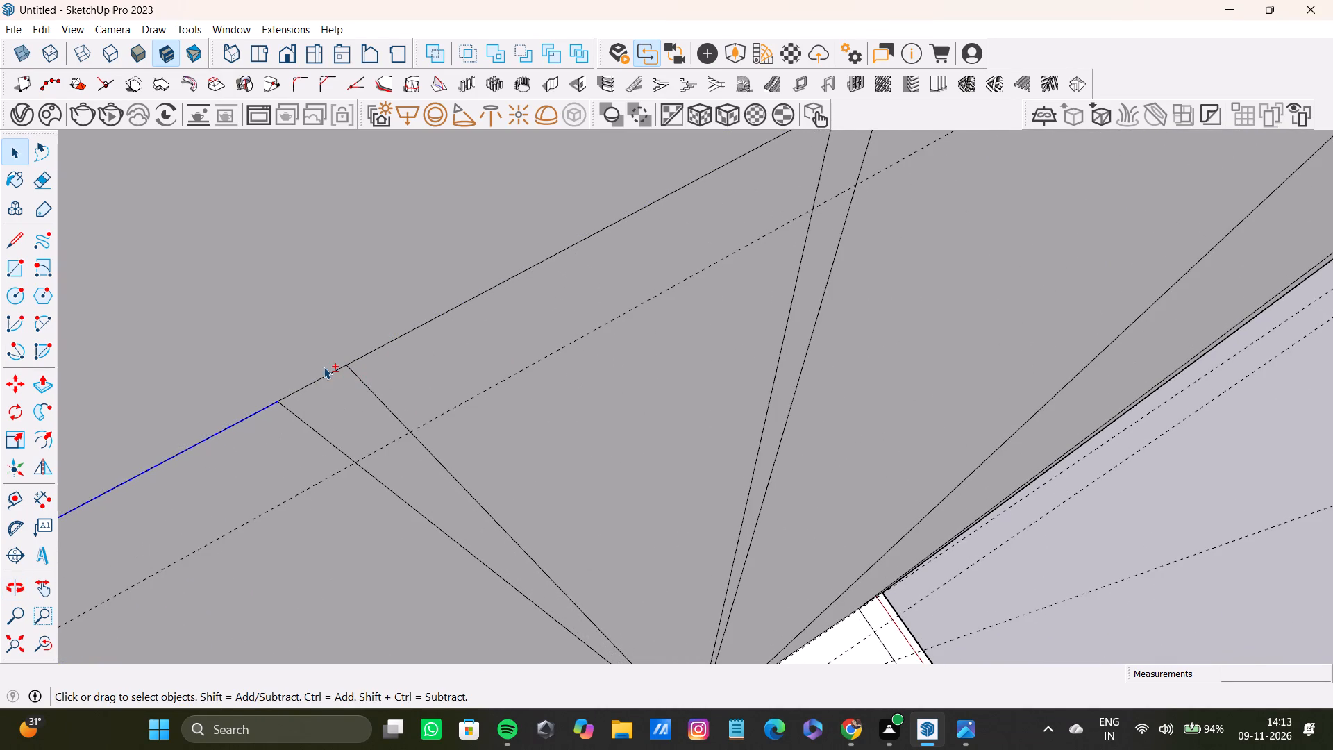
shift+click(327, 374)
shift+click(384, 345)
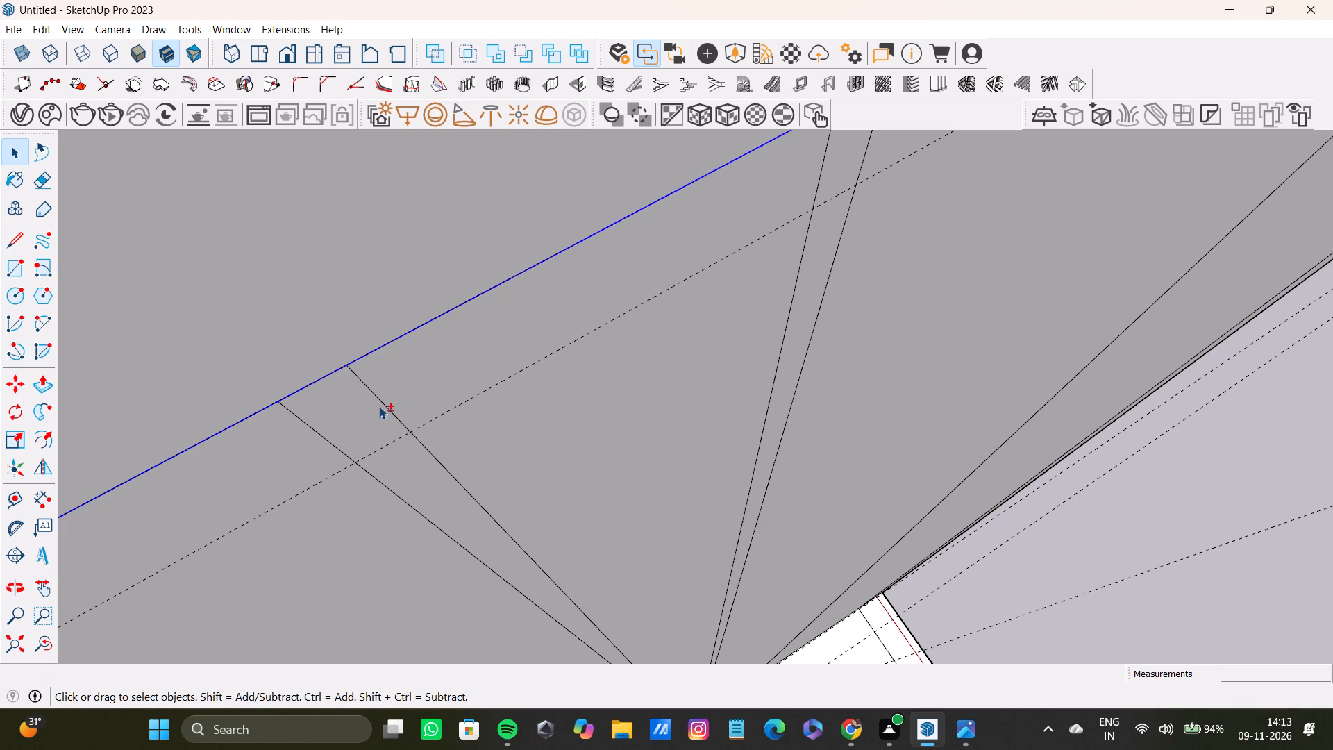
shift+click(389, 408)
shift+click(337, 452)
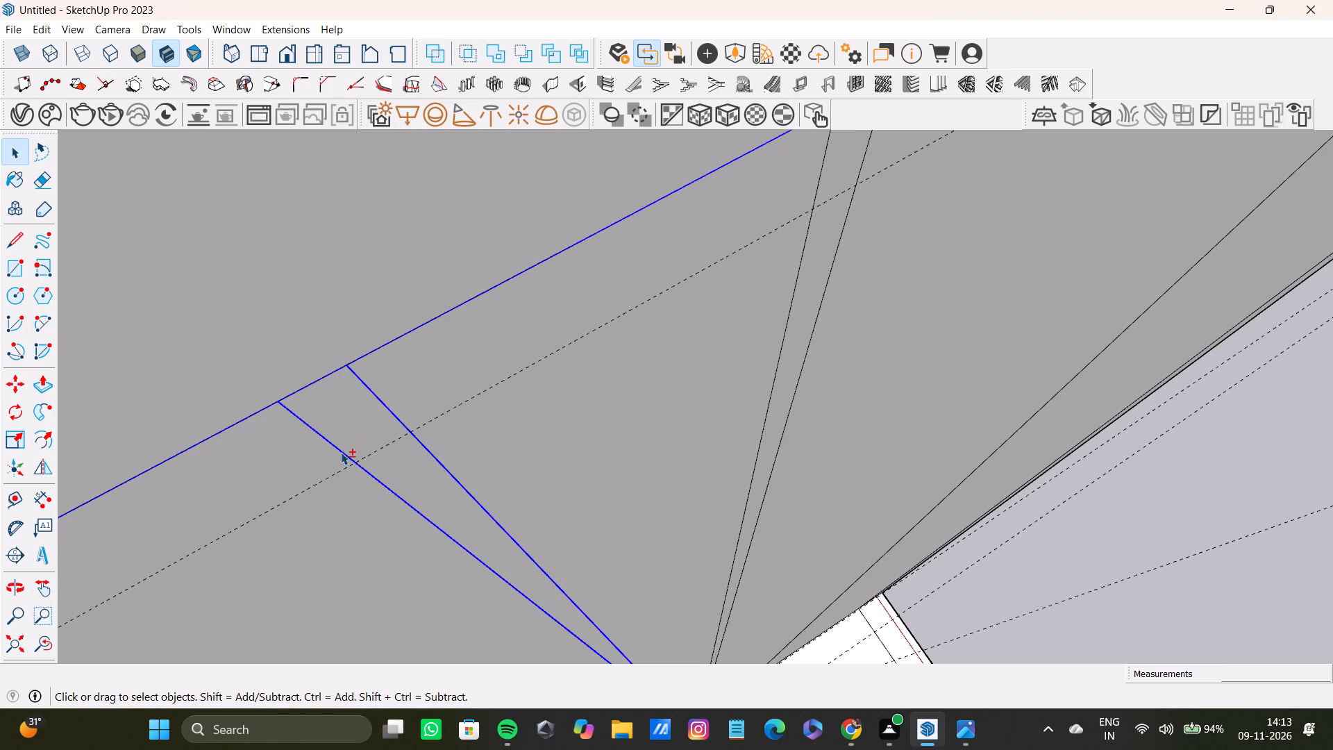
Add the second narrow strip's top and both long edges, plus the top line beyond it, to the selection.
shift+scroll(355, 455, down, 14)
shift+middle_drag(485, 408, 389, 442)
shift+scroll(457, 402, up, 12)
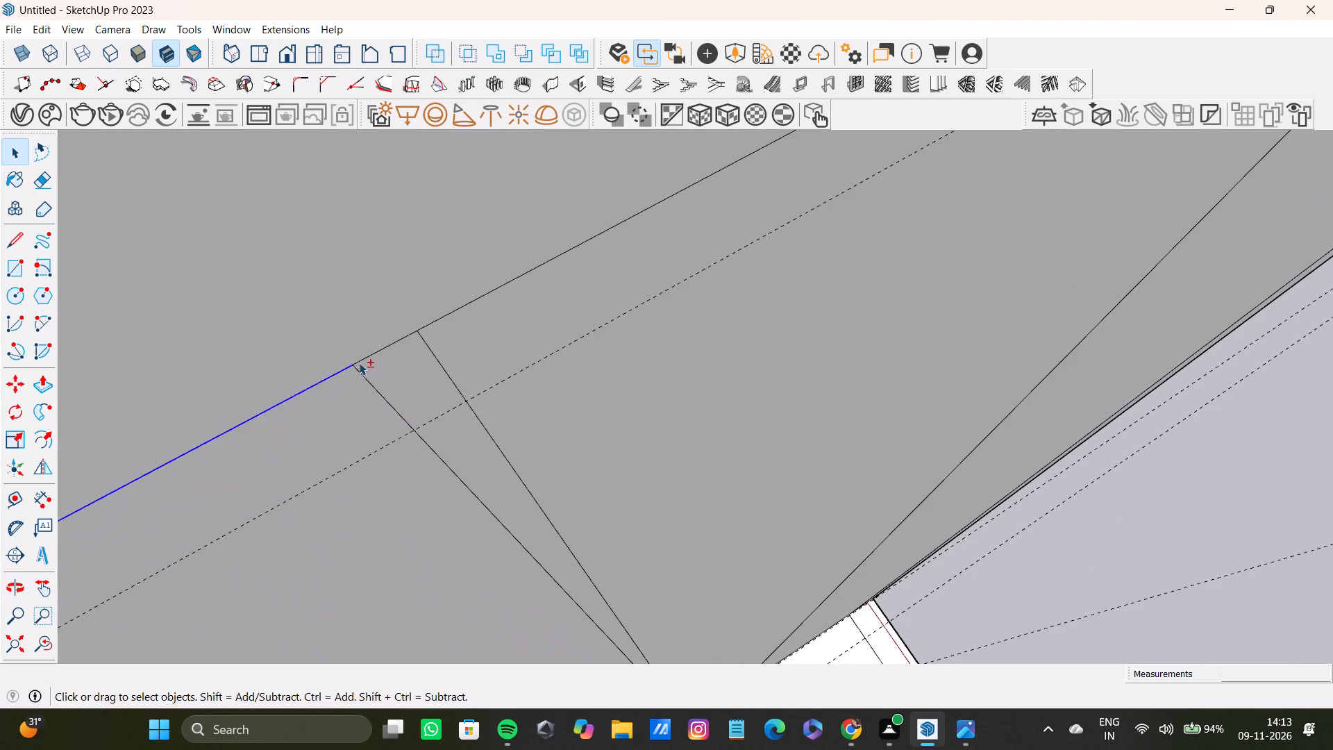
shift+scroll(359, 362, up, 9)
shift+click(393, 402)
shift+click(443, 351)
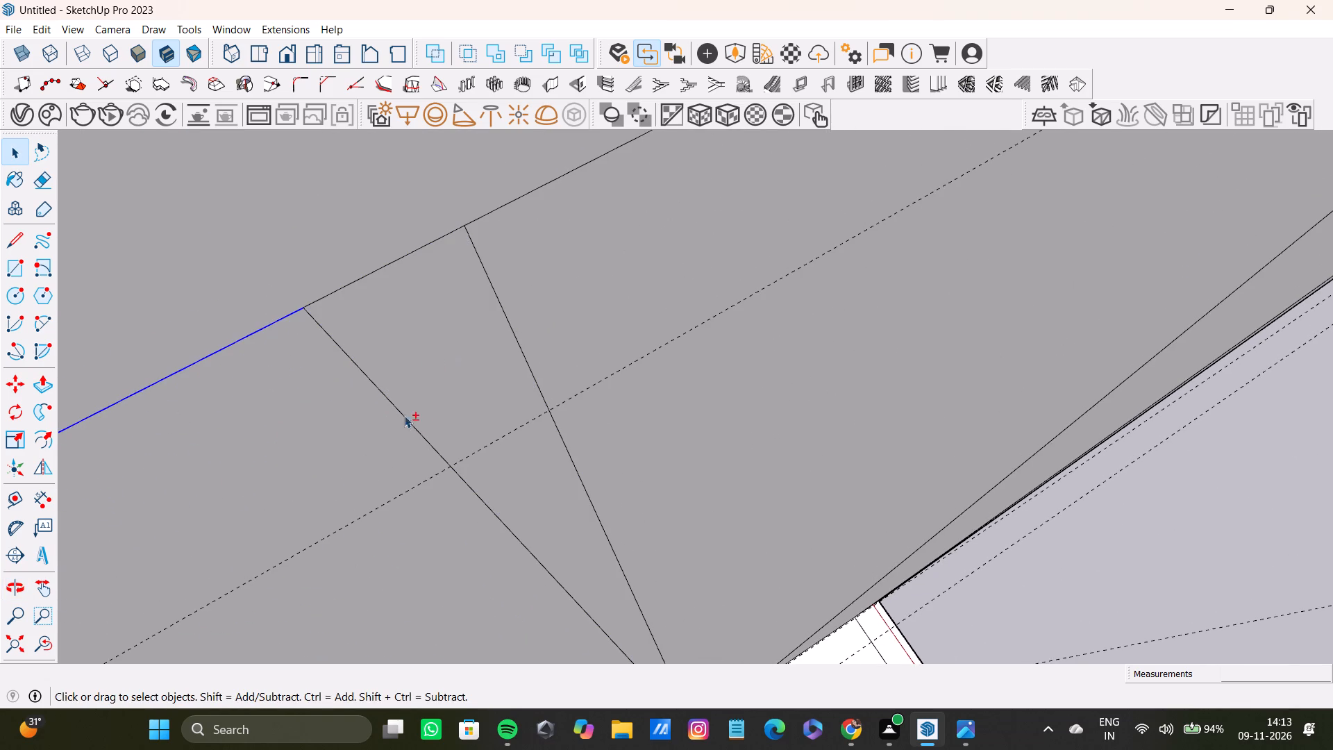
shift+click(414, 425)
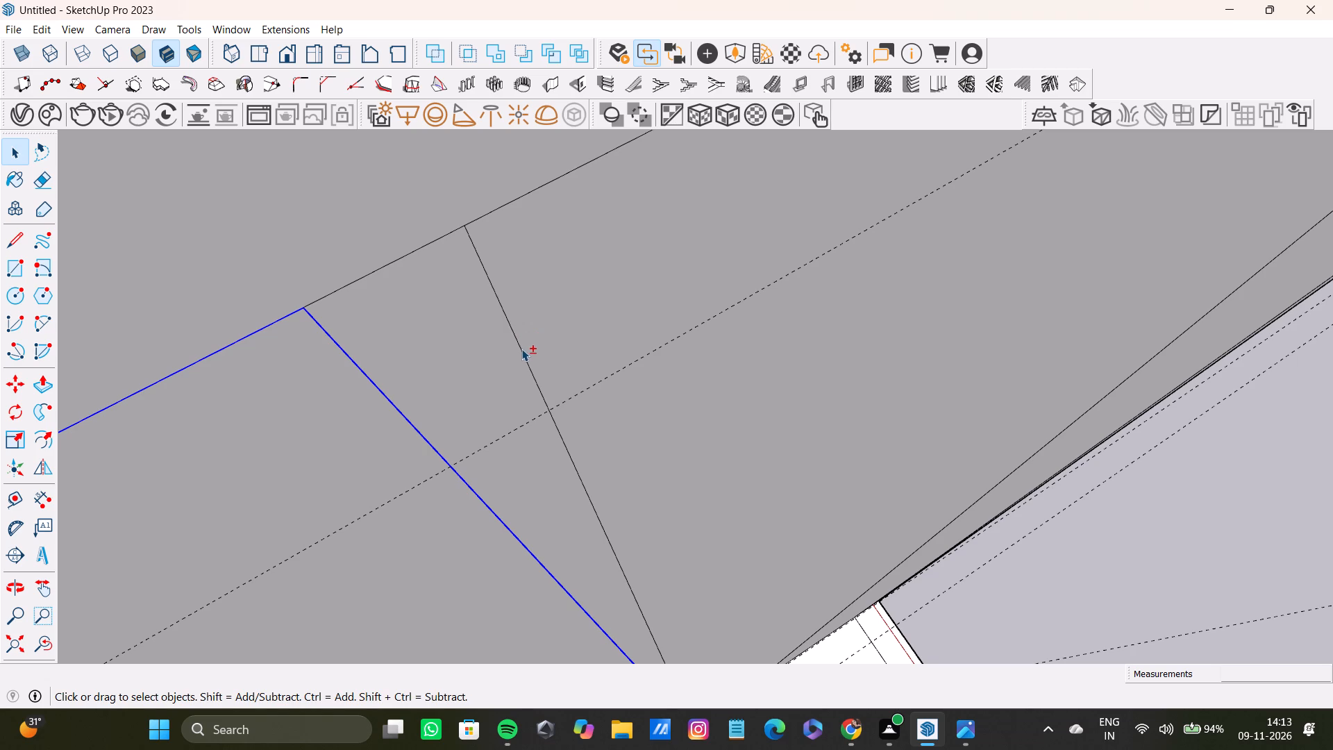
shift+click(521, 349)
shift+click(418, 248)
shift+click(502, 207)
Add both segments of the vertical line at the far end of the panel's top edge to the selection.
shift+scroll(469, 217, down, 20)
shift+scroll(469, 217, down, 10)
shift+middle_drag(461, 240, 85, 520)
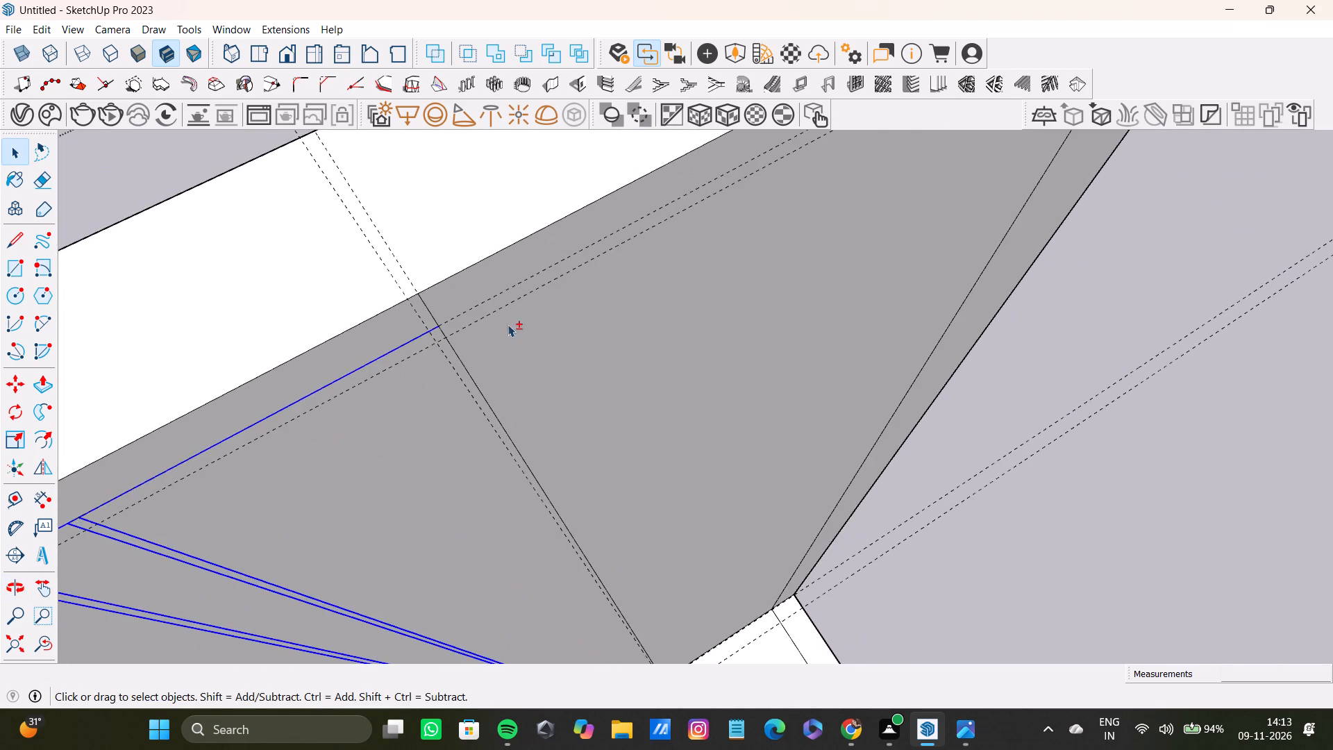
shift+scroll(446, 331, up, 17)
shift+click(441, 331)
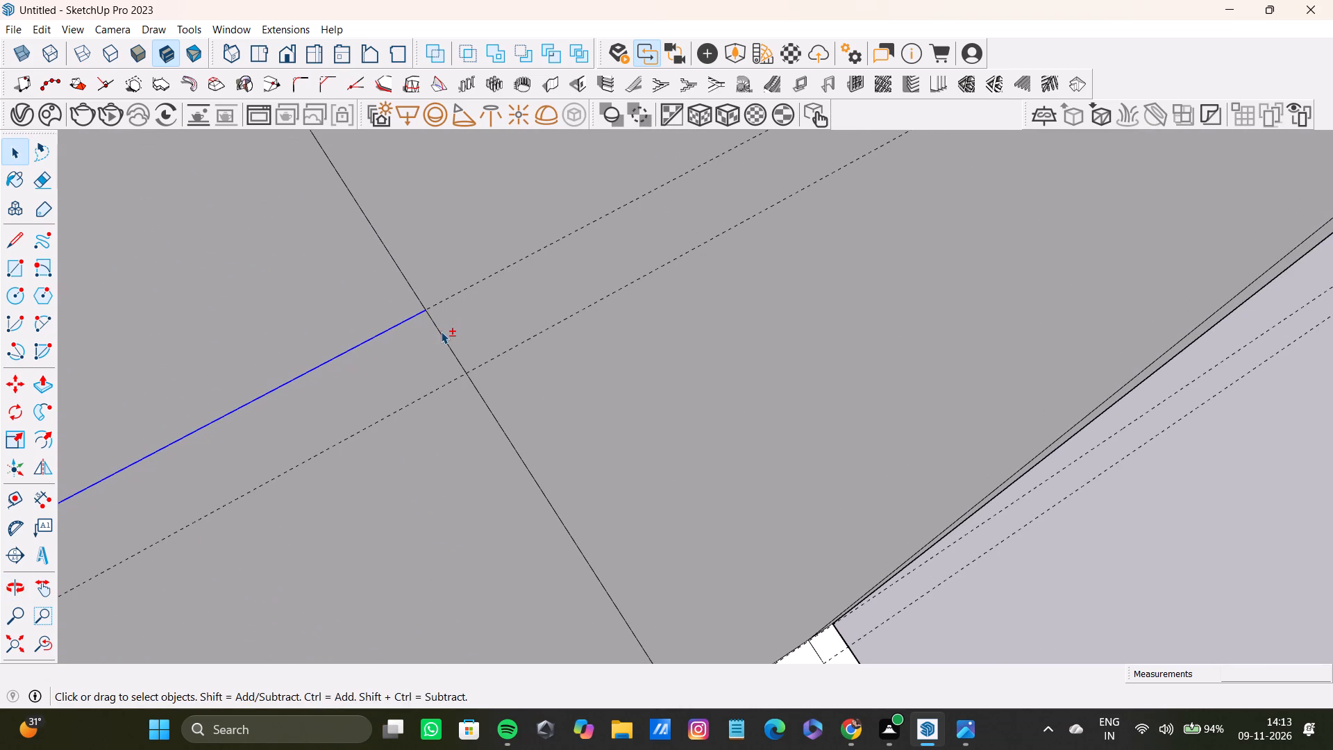
shift+click(406, 273)
shift+scroll(403, 274, down, 3)
shift+click(419, 267)
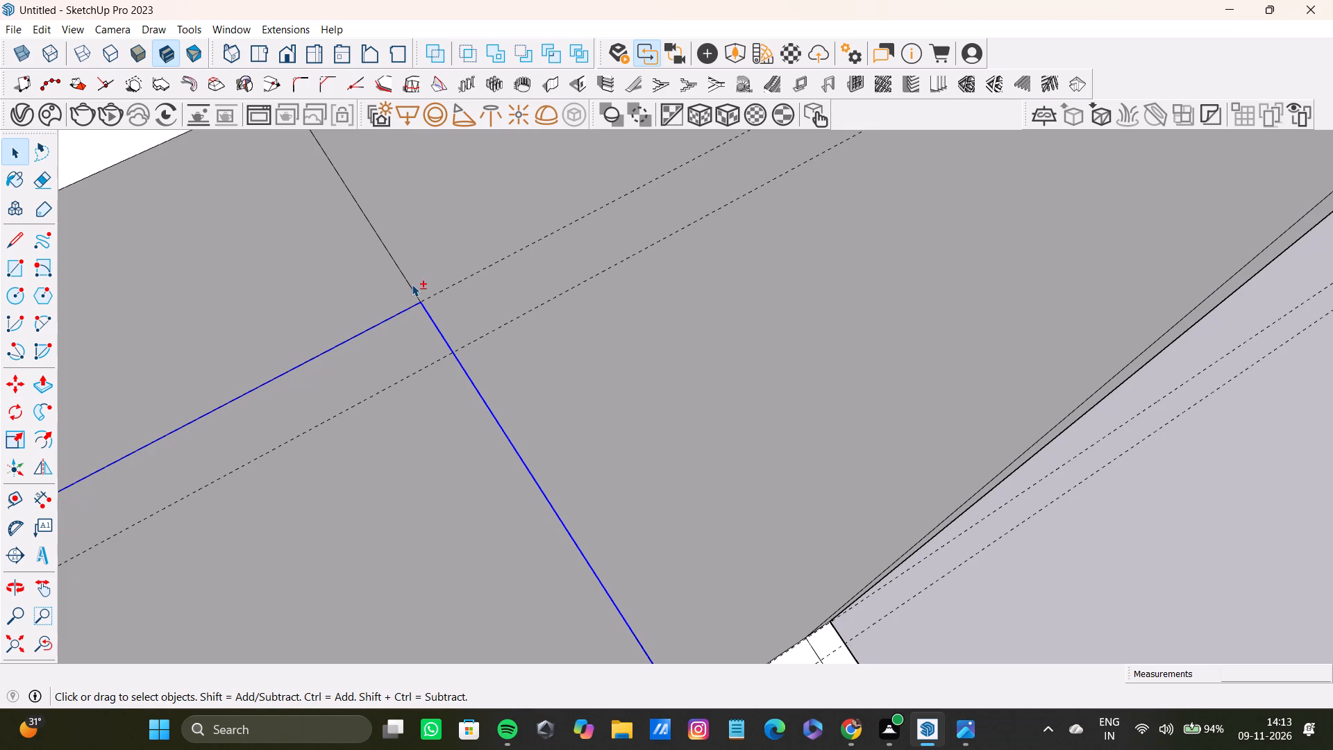
shift+click(412, 284)
Add the long edges of the two narrow strips on the floor to the selection.
shift+scroll(412, 285, down, 20)
shift+scroll(412, 285, down, 4)
shift+middle_drag(527, 372, 483, 252)
shift+scroll(523, 365, down, 3)
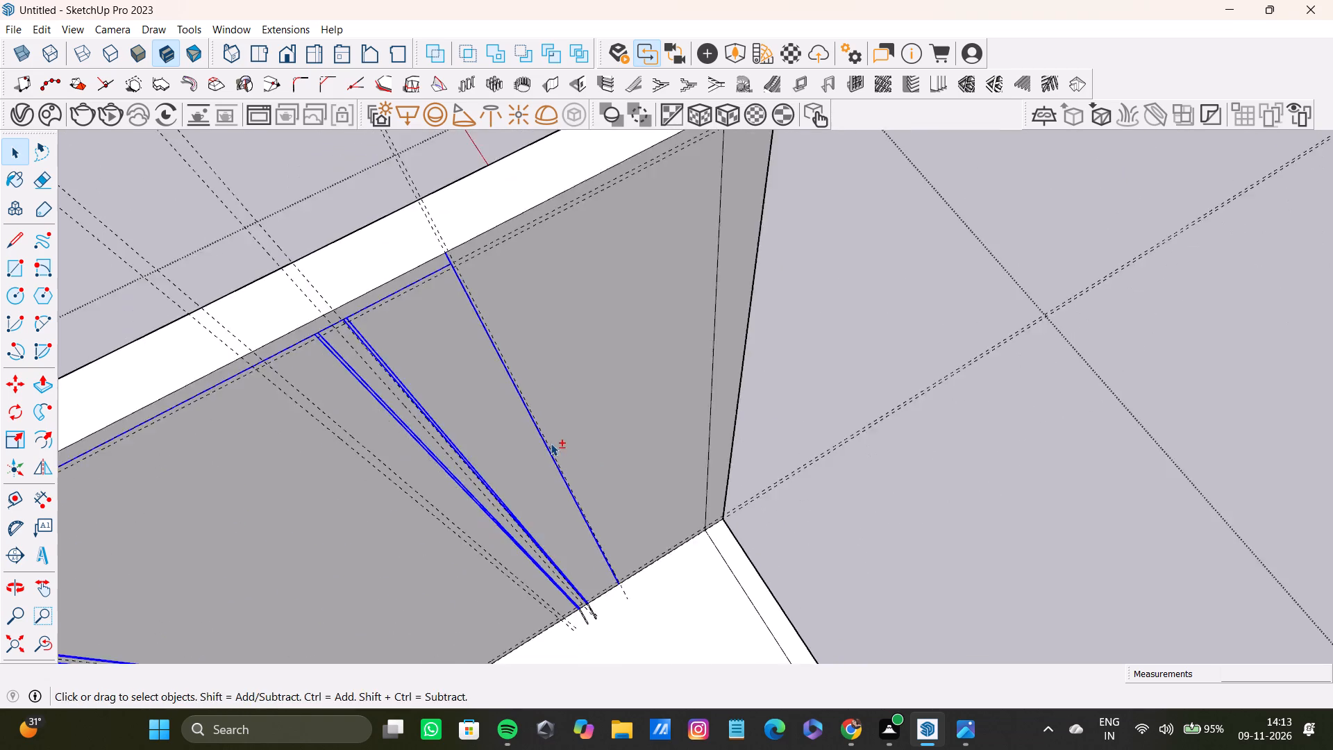
shift+scroll(551, 443, down, 2)
shift+middle_drag(559, 458, 538, 338)
shift+middle_drag(573, 518, 554, 364)
shift+scroll(564, 421, up, 18)
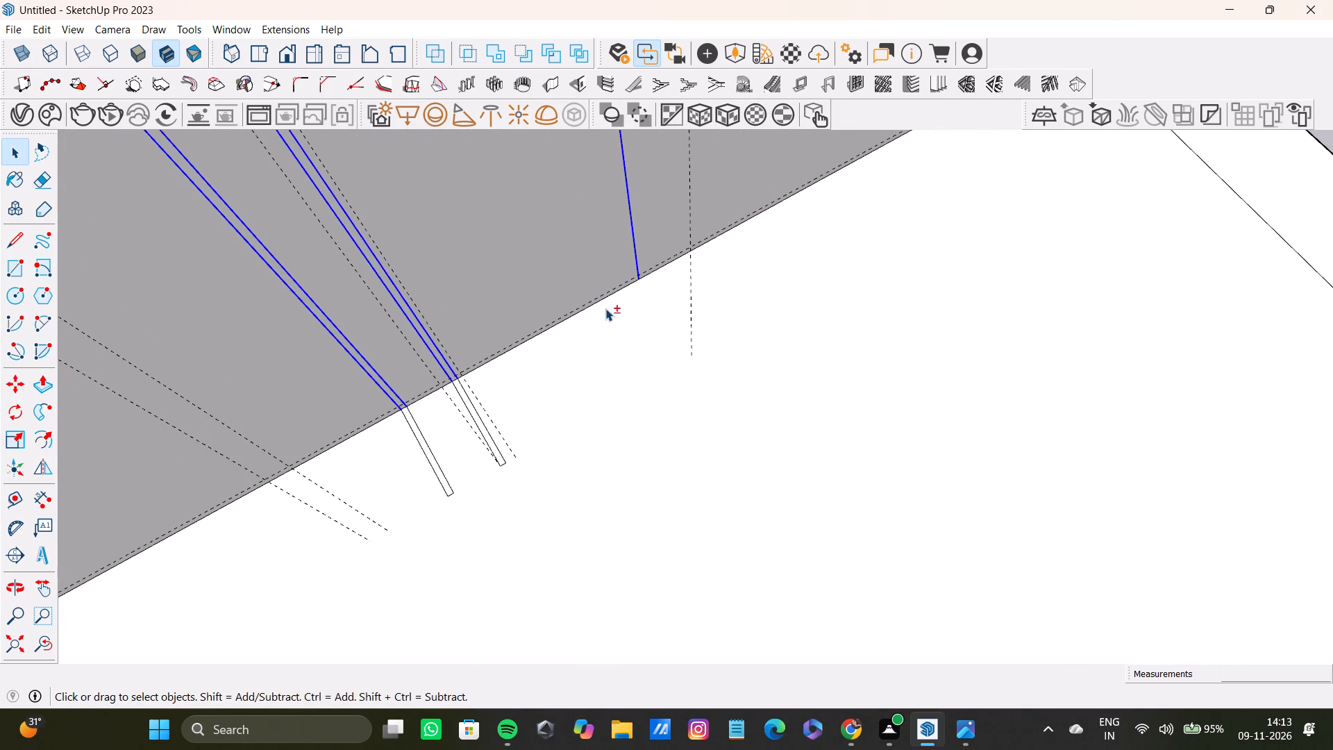
shift+scroll(449, 365, up, 20)
shift+scroll(449, 365, up, 5)
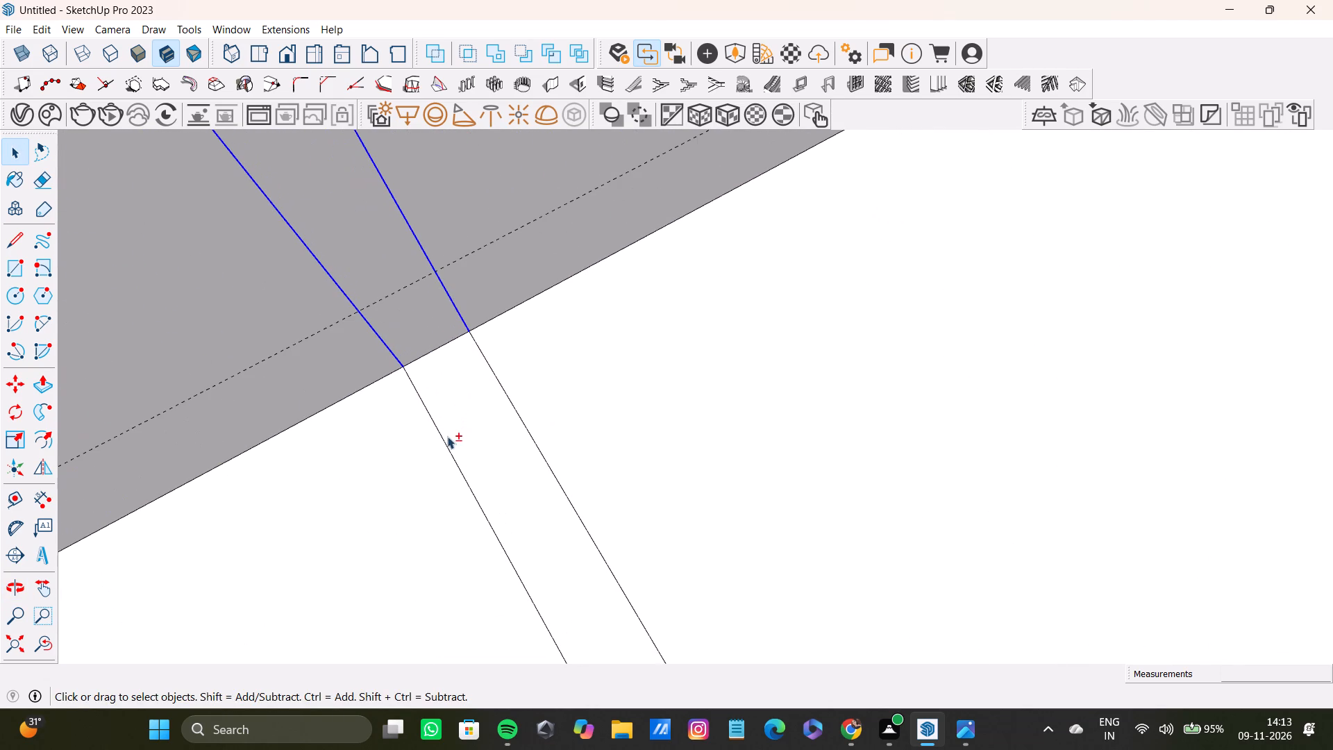
shift+click(464, 478)
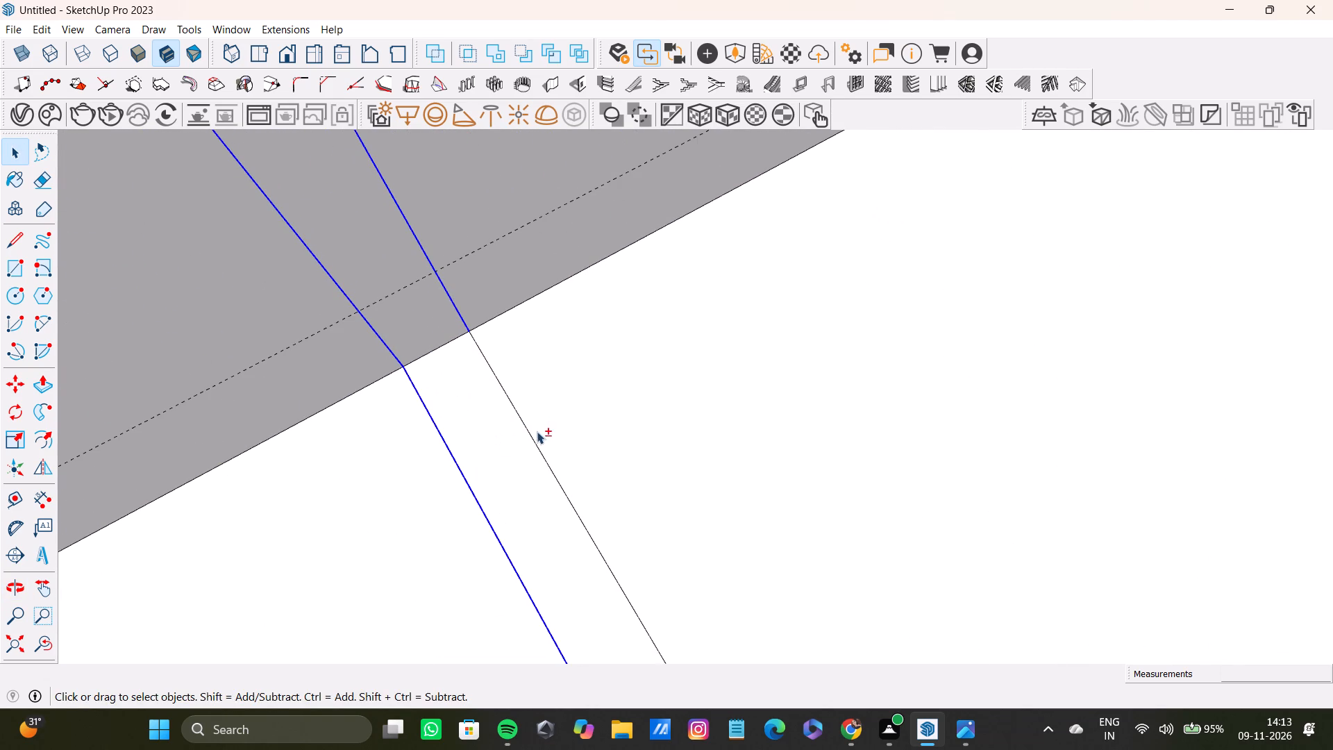
shift+click(535, 441)
shift+scroll(475, 428, down, 17)
shift+middle_drag(366, 505, 370, 333)
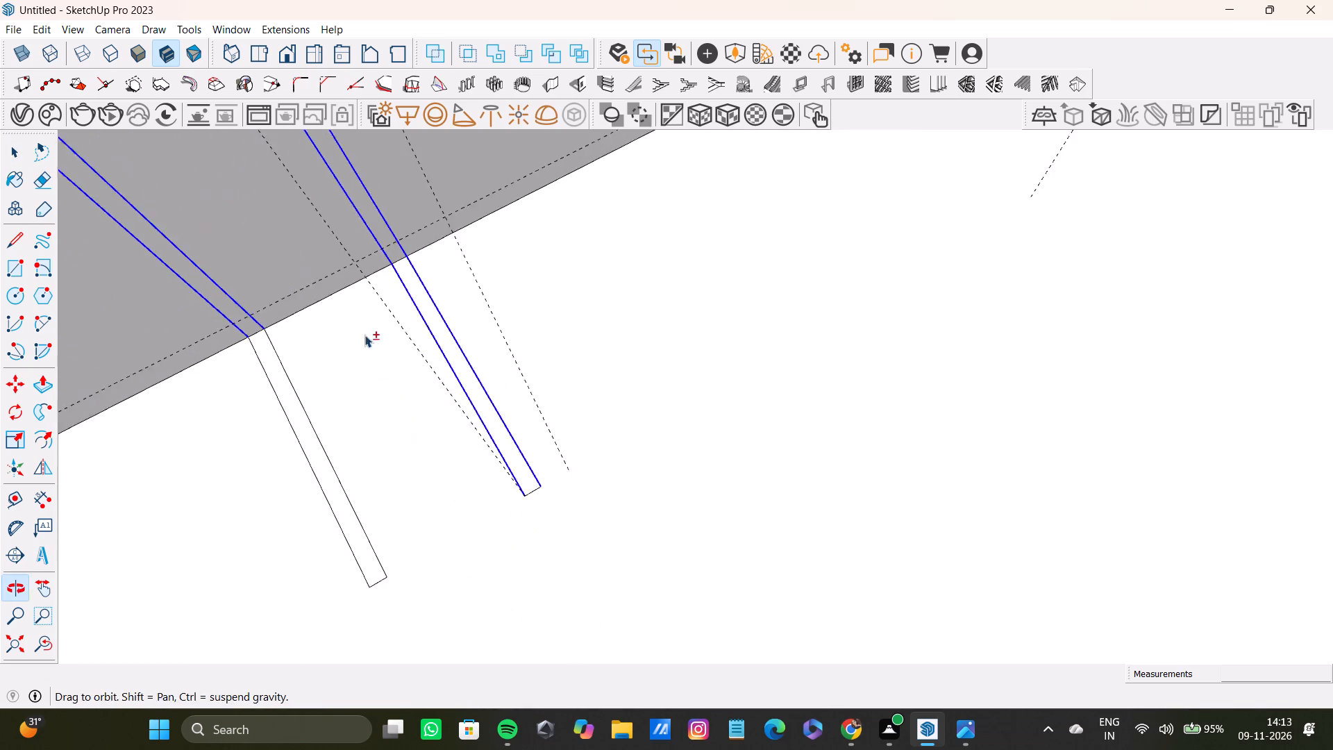
shift+scroll(284, 387, up, 12)
shift+click(324, 501)
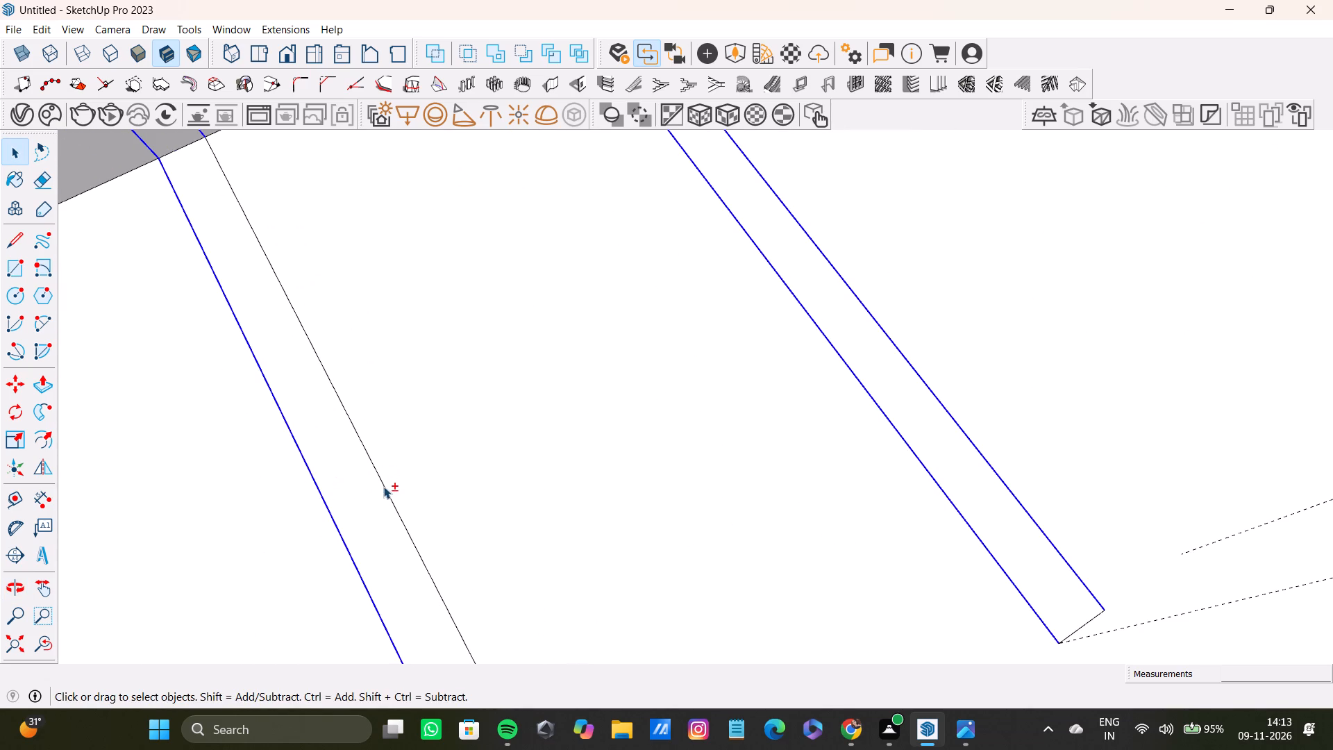
shift+click(384, 487)
Add the bottom edges of the first two slats to the selection.
shift+scroll(372, 482, down, 18)
shift+middle_drag(351, 442, 738, 371)
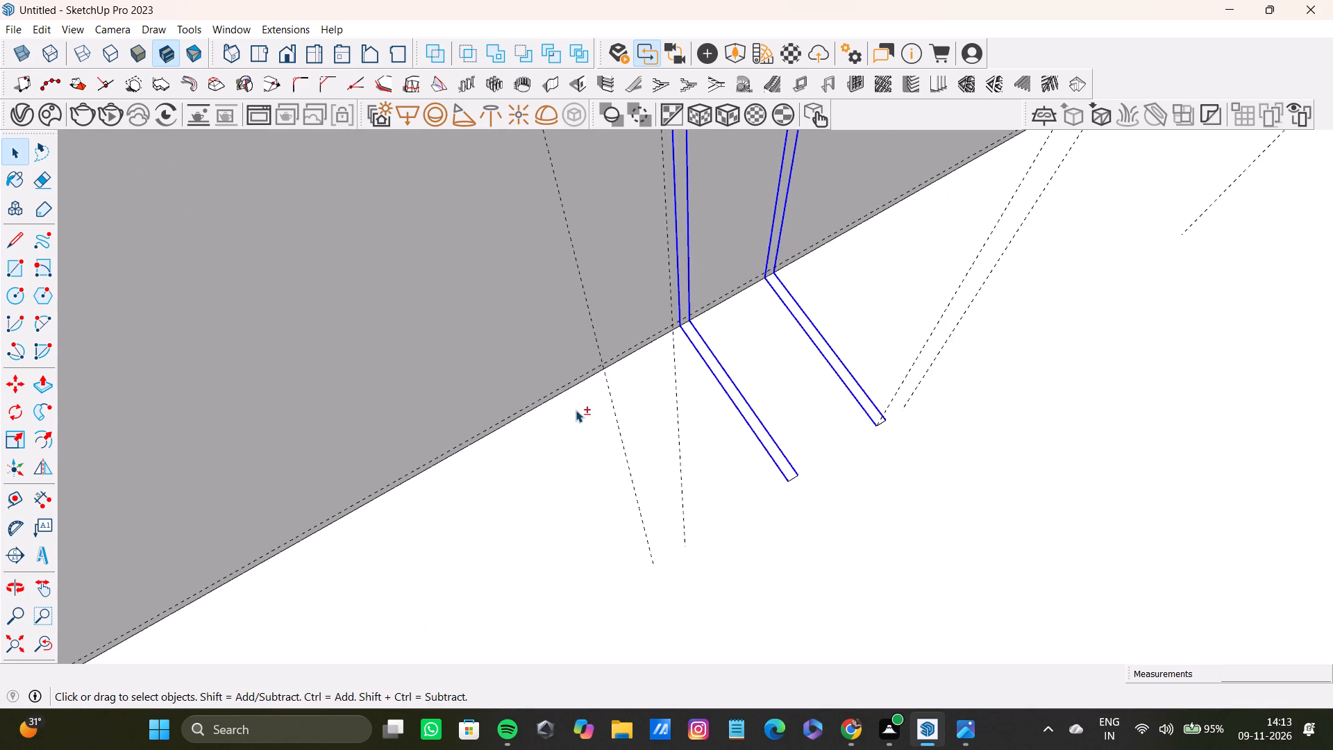
shift+scroll(573, 412, down, 4)
shift+middle_drag(571, 416, 567, 303)
shift+scroll(588, 272, down, 7)
shift+middle_drag(546, 333, 818, 281)
shift+scroll(673, 313, down, 5)
shift+middle_drag(645, 350, 728, 276)
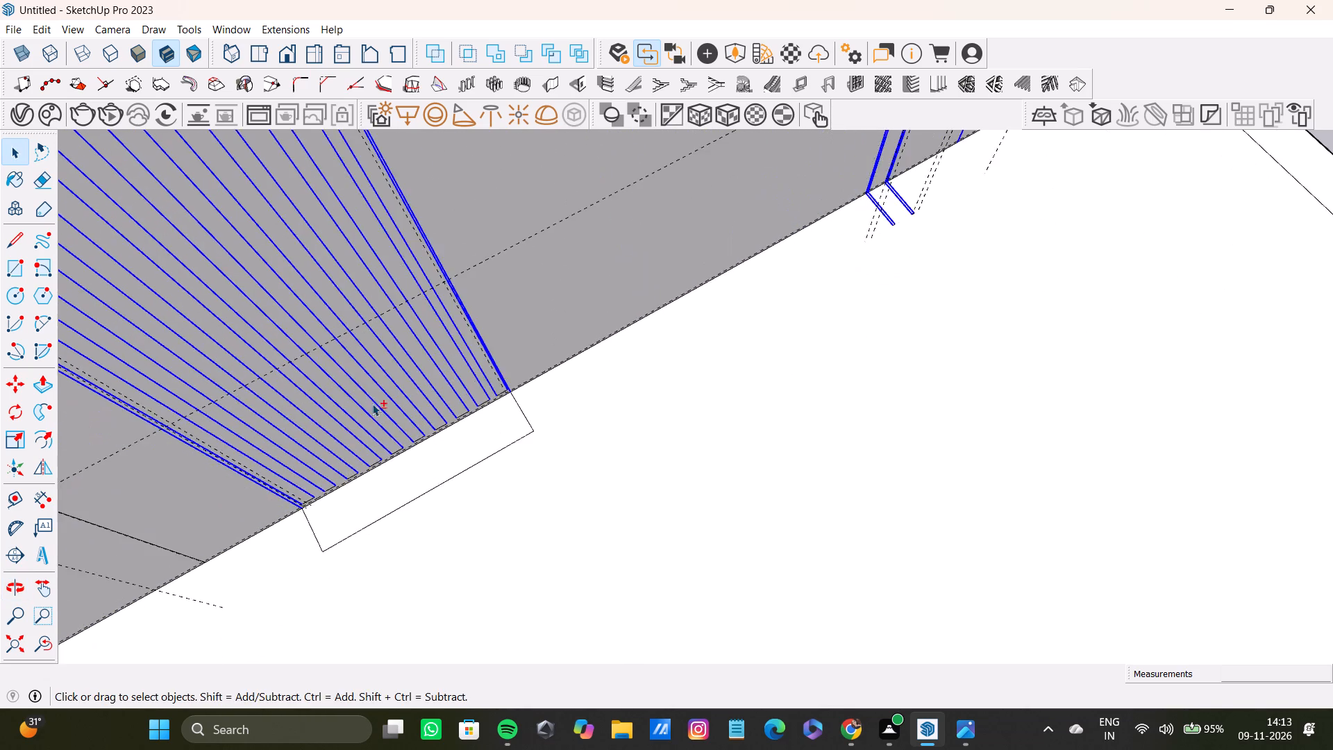
shift+scroll(370, 412, up, 7)
shift+middle_drag(451, 435, 576, 343)
shift+scroll(305, 420, up, 15)
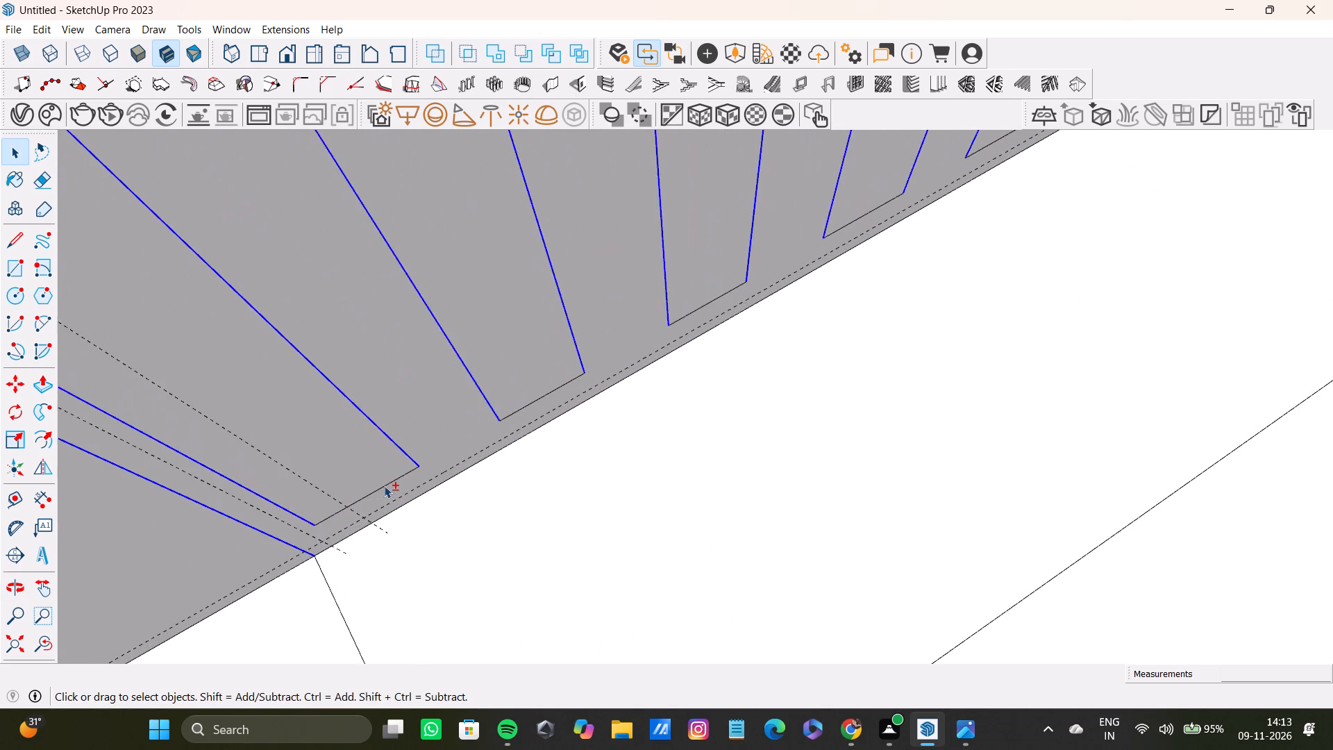
shift+scroll(384, 485, up, 4)
shift+click(400, 478)
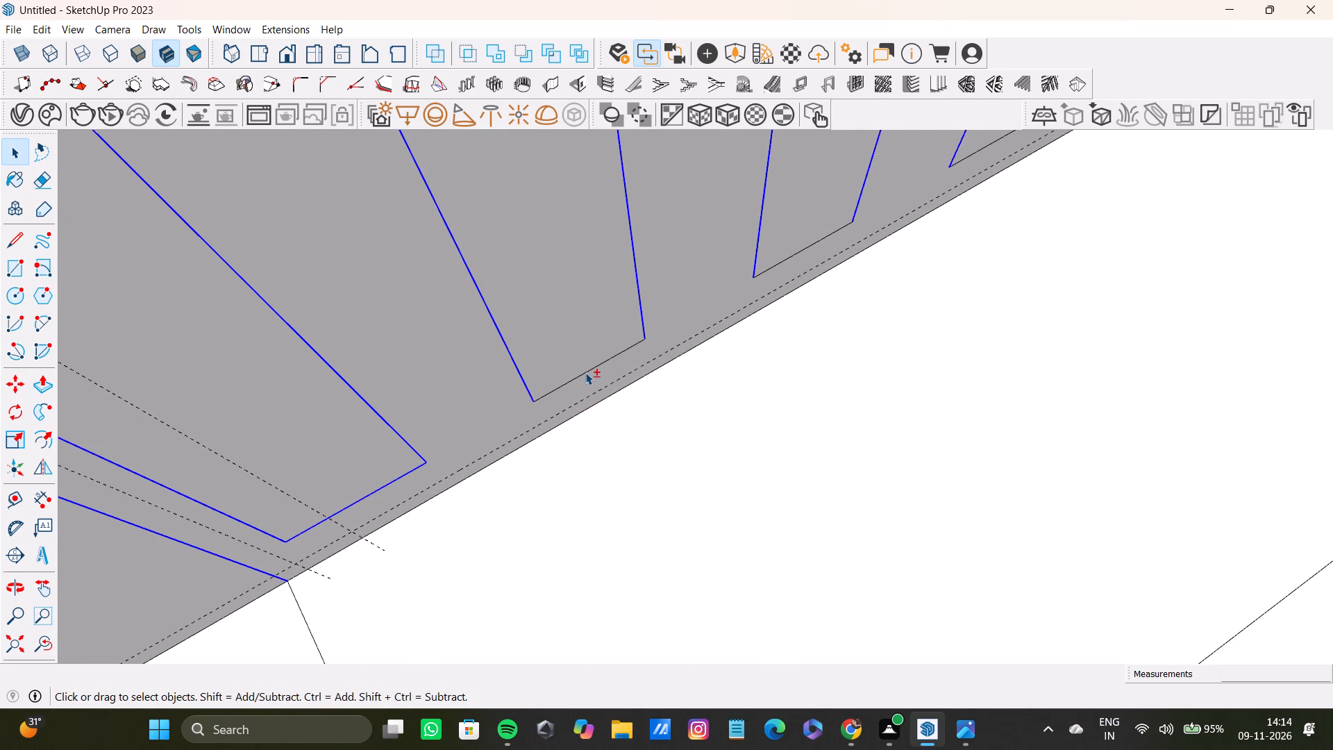
shift+click(585, 372)
Add the bottom edges of the third to sixth slats to the selection.
shift+scroll(585, 372, down, 2)
shift+middle_drag(576, 362, 396, 428)
shift+scroll(590, 311, up, 3)
shift+click(601, 337)
shift+scroll(630, 318, up, 1)
shift+middle_drag(626, 313, 303, 382)
shift+click(608, 236)
shift+scroll(607, 234, down, 4)
shift+middle_drag(613, 228, 598, 238)
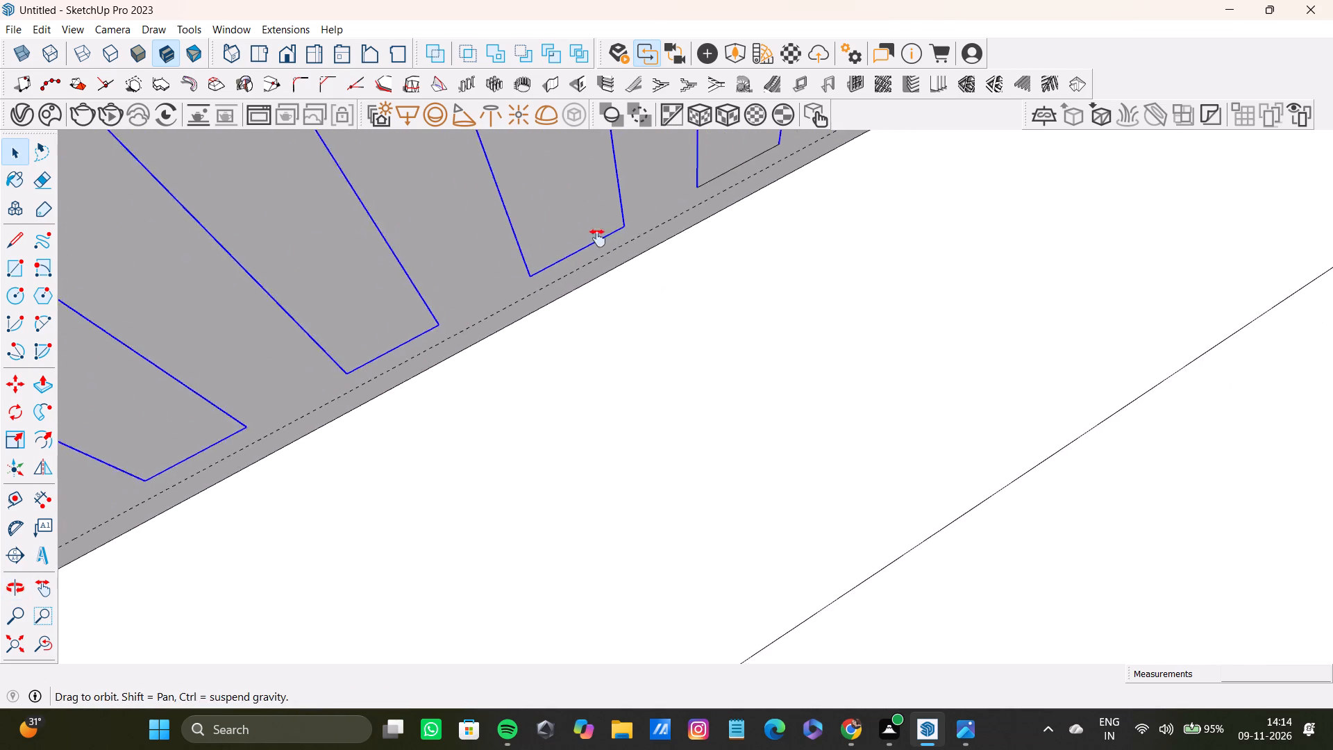
shift+middle_drag(598, 238, 395, 372)
shift+scroll(654, 251, up, 4)
shift+click(693, 208)
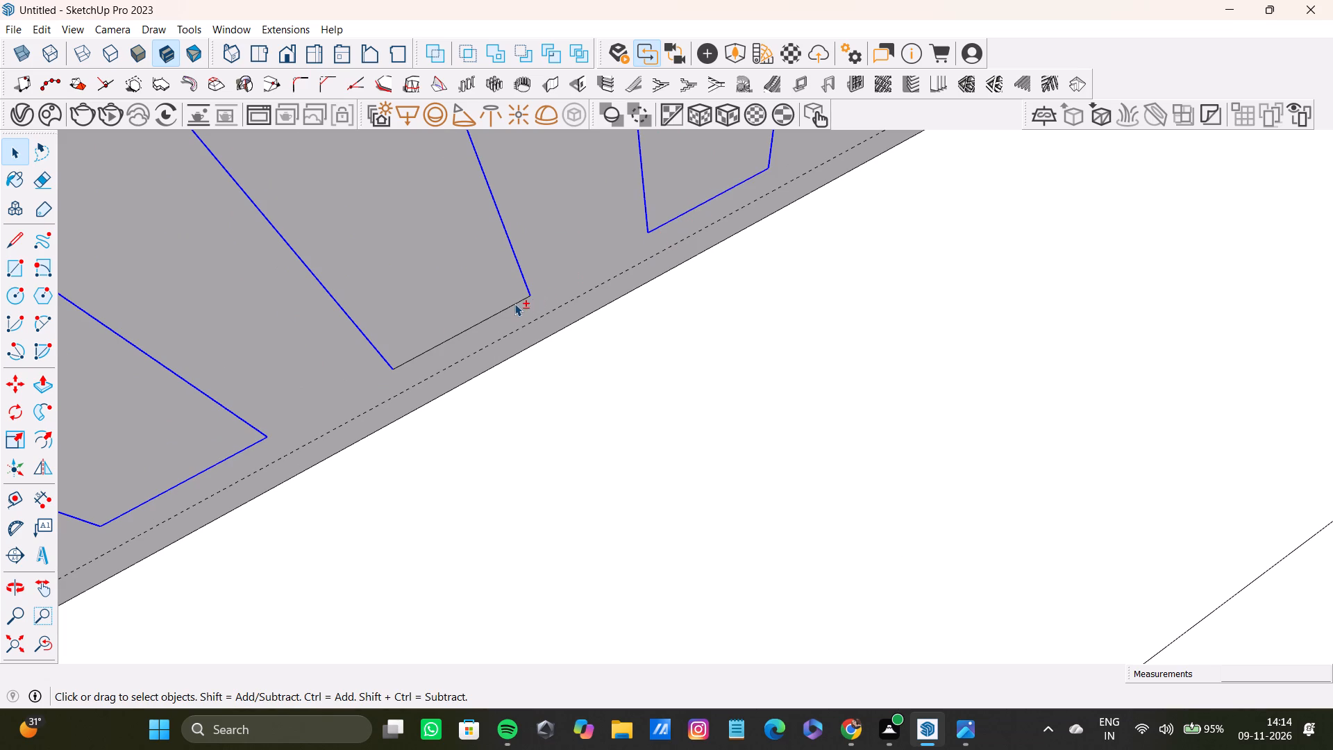
shift+click(514, 303)
Add the bottom edges of the seventh to tenth slats to the selection.
shift+scroll(553, 268, down, 9)
shift+scroll(560, 257, up, 1)
shift+middle_drag(560, 257, 354, 407)
shift+scroll(726, 299, up, 5)
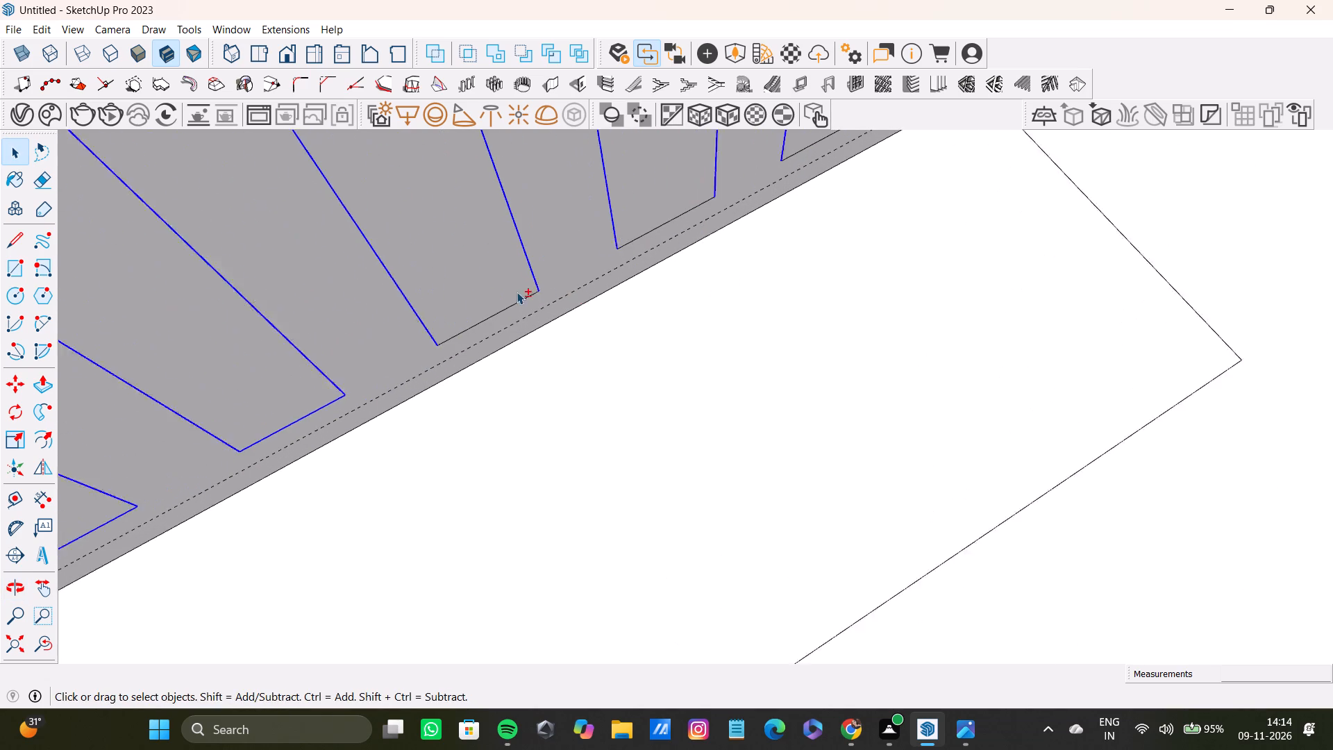
shift+scroll(517, 292, up, 1)
shift+click(532, 298)
shift+click(679, 219)
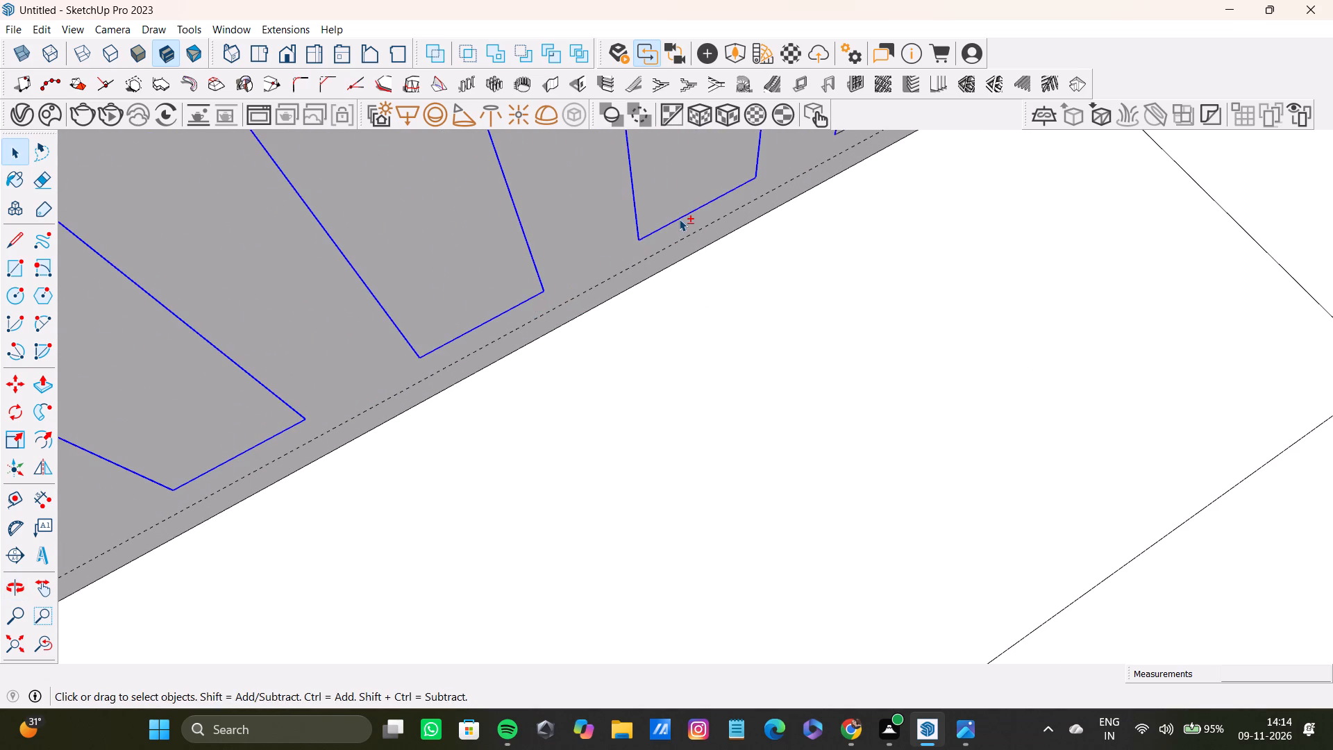
shift+scroll(679, 219, down, 5)
shift+middle_drag(677, 217, 443, 397)
shift+scroll(621, 309, up, 6)
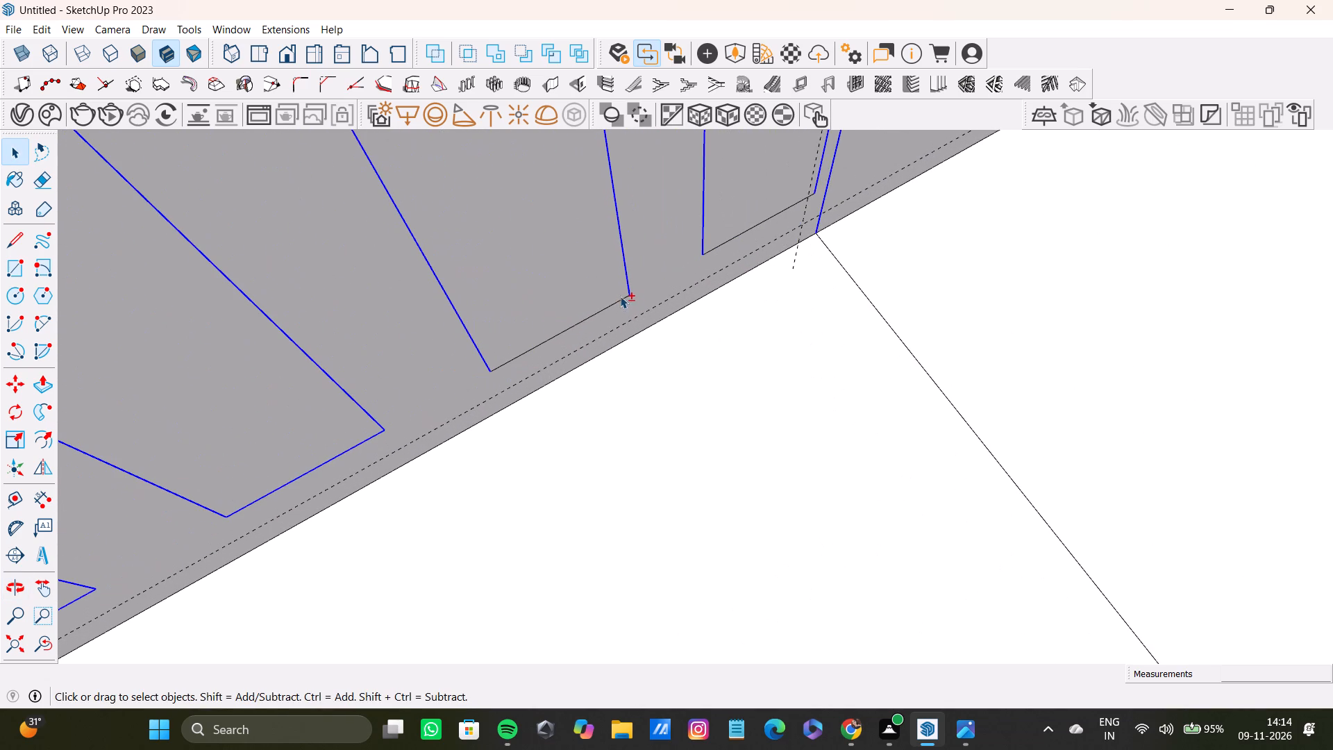
shift+click(620, 296)
shift+click(595, 276)
shift+click(622, 299)
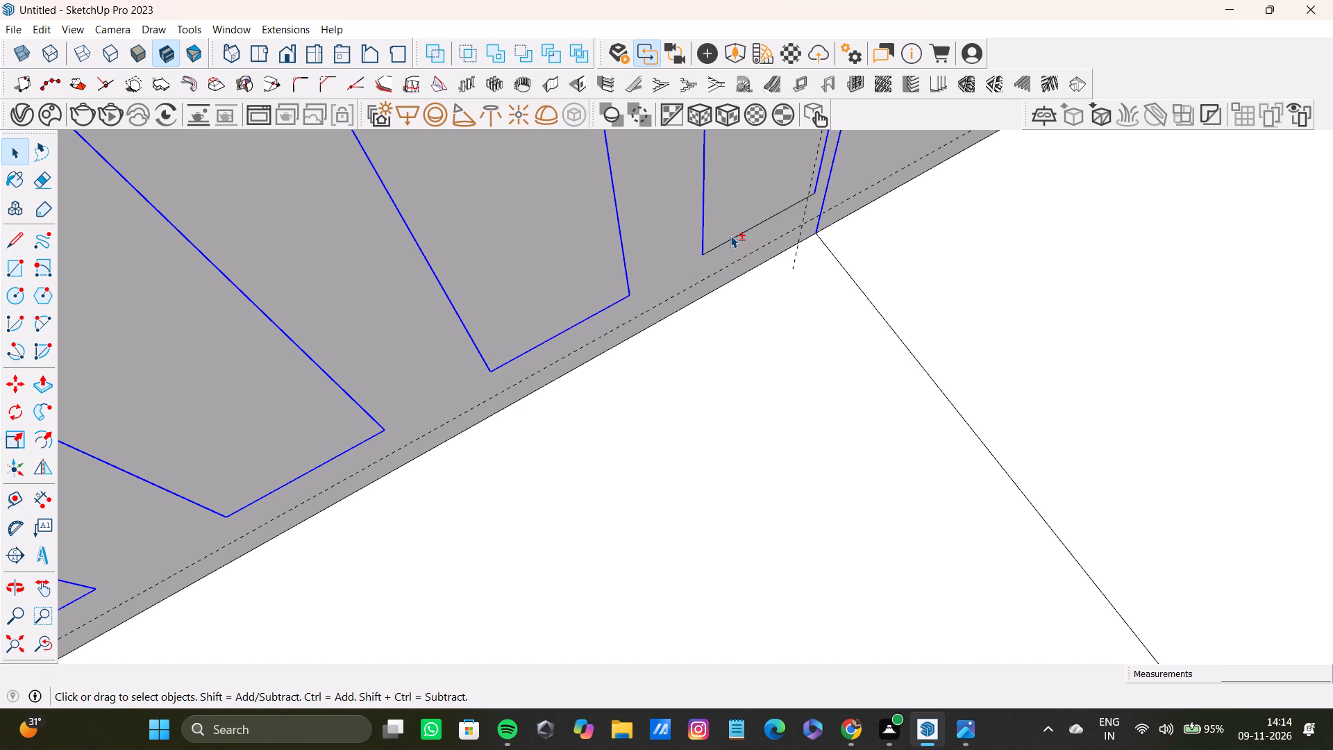
shift+click(733, 236)
Add the sides and outer edge of the floor rectangle below the slats to the selection, and delete all the selected edges.
shift+click(857, 285)
shift+scroll(798, 299, down, 3)
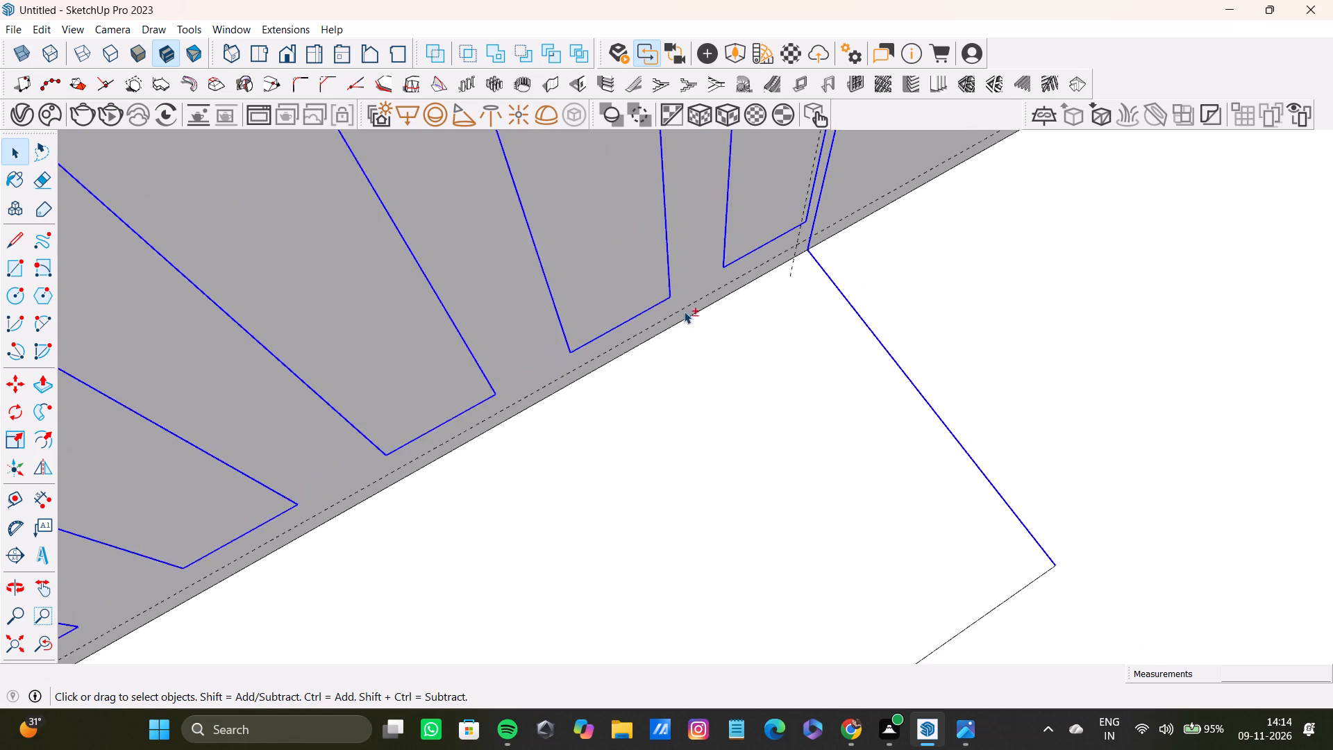
shift+scroll(684, 311, down, 15)
shift+middle_drag(683, 314, 848, 213)
shift+scroll(473, 455, up, 11)
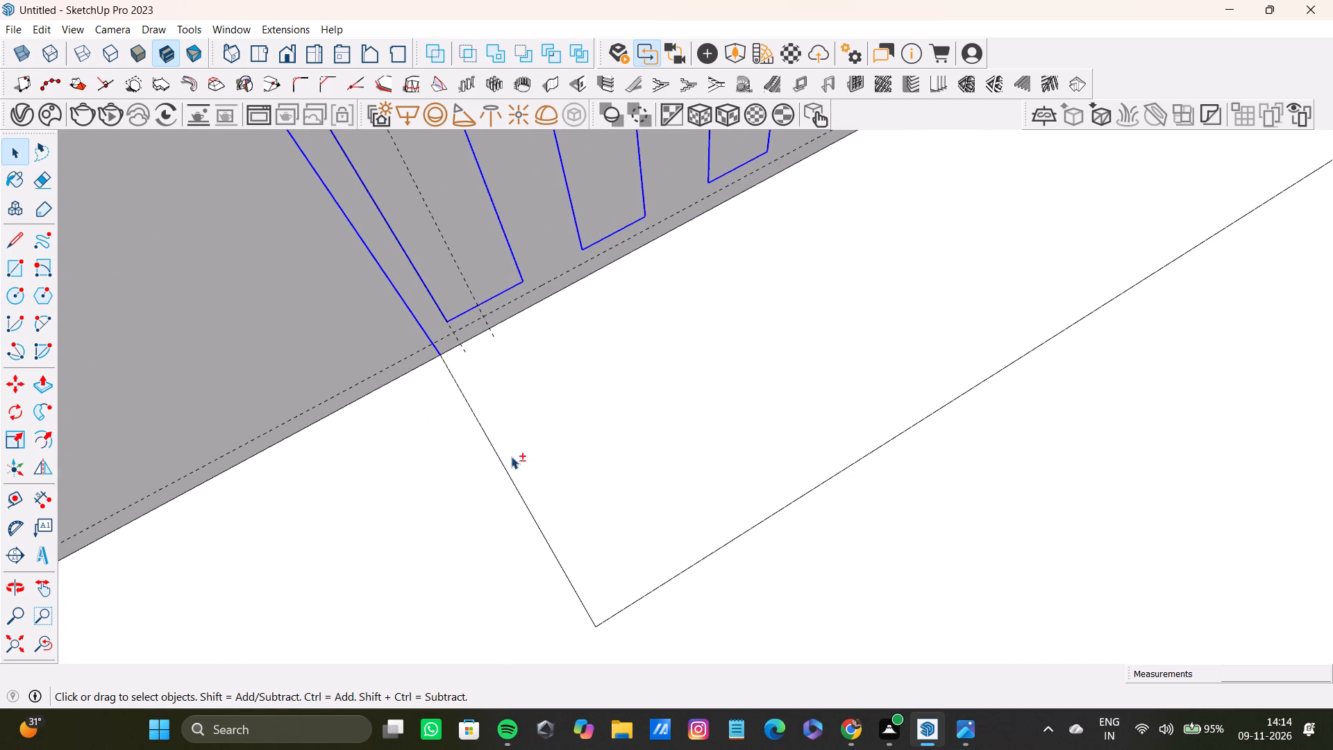
shift+click(505, 472)
shift+click(664, 585)
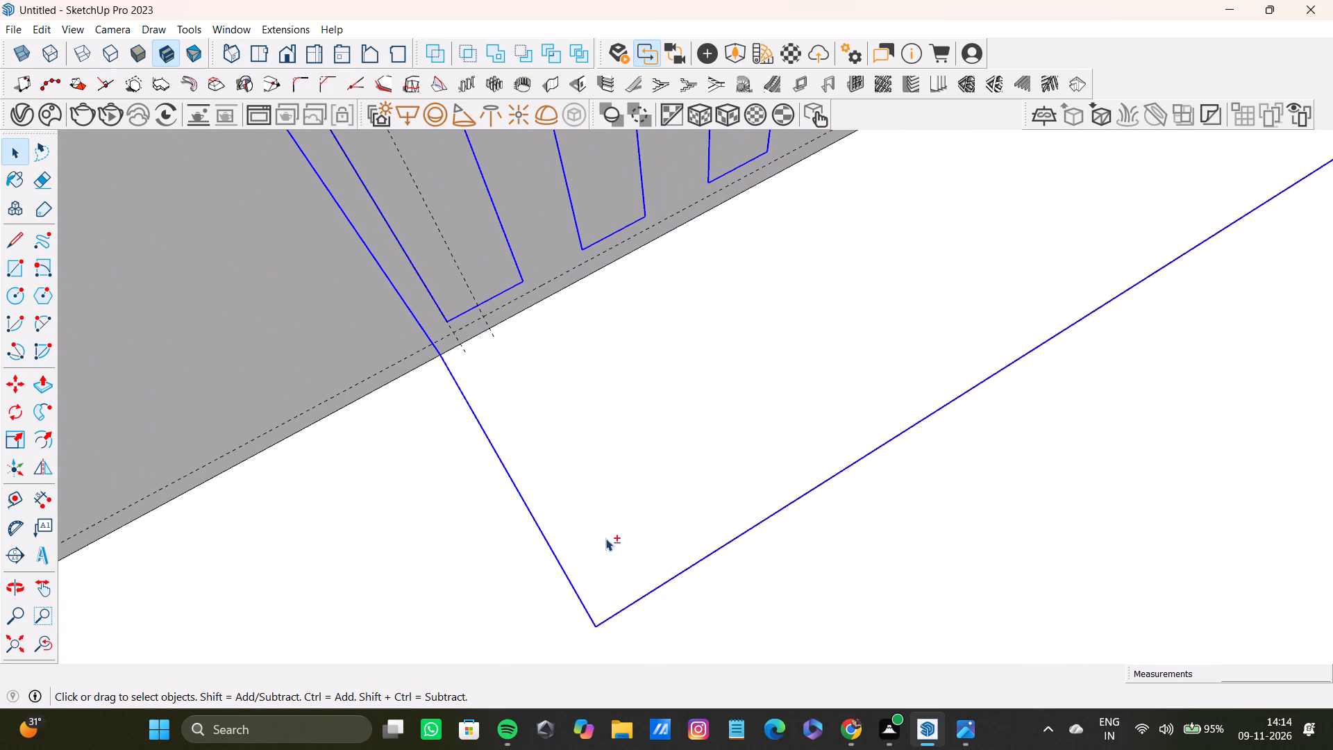
shift+scroll(605, 536, down, 20)
shift+scroll(605, 536, down, 17)
shift+middle_drag(648, 392, 533, 506)
middle_drag(566, 424, 519, 415)
key(Delete)
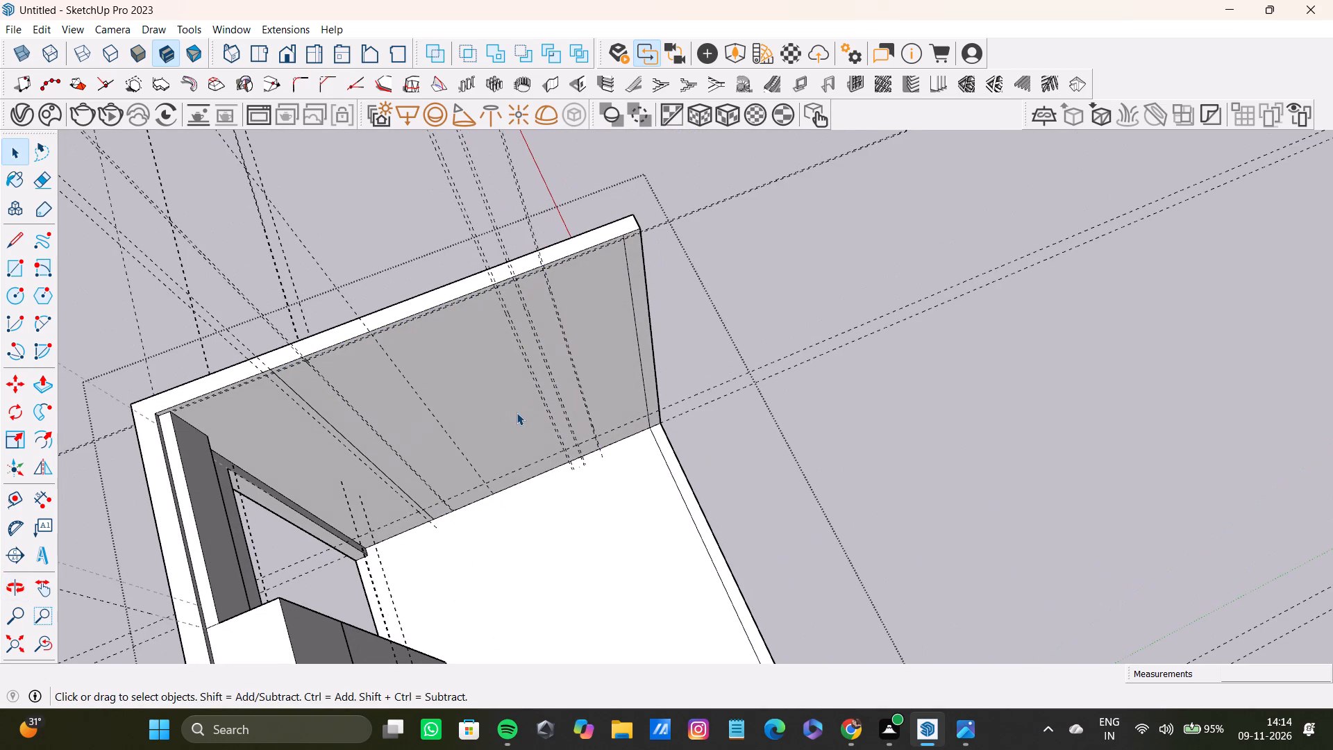
Delete the leftover solid vertical edge beside the dashed guide on the side wall's inner face.
scroll(426, 327, up, 4)
scroll(385, 383, down, 4)
scroll(479, 458, up, 1)
middle_drag(479, 458, 344, 392)
scroll(340, 412, up, 5)
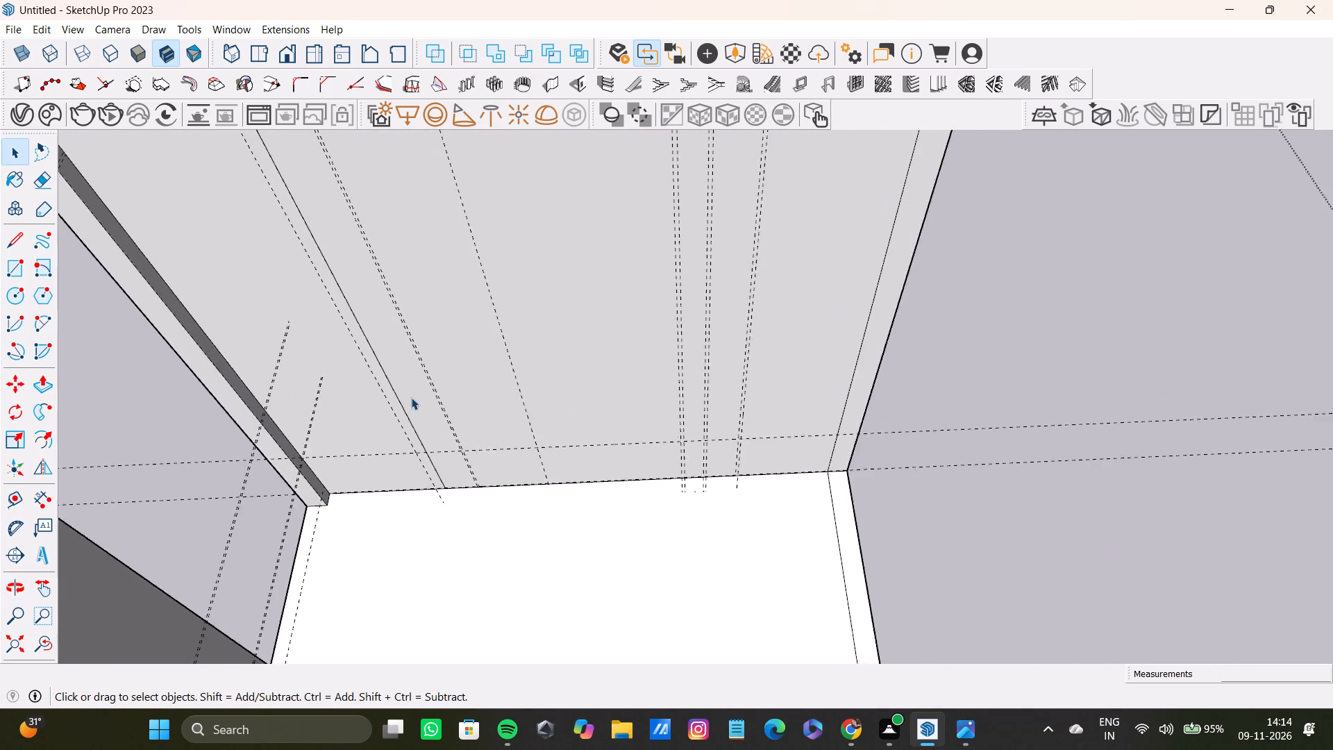
scroll(411, 397, up, 20)
scroll(411, 397, up, 10)
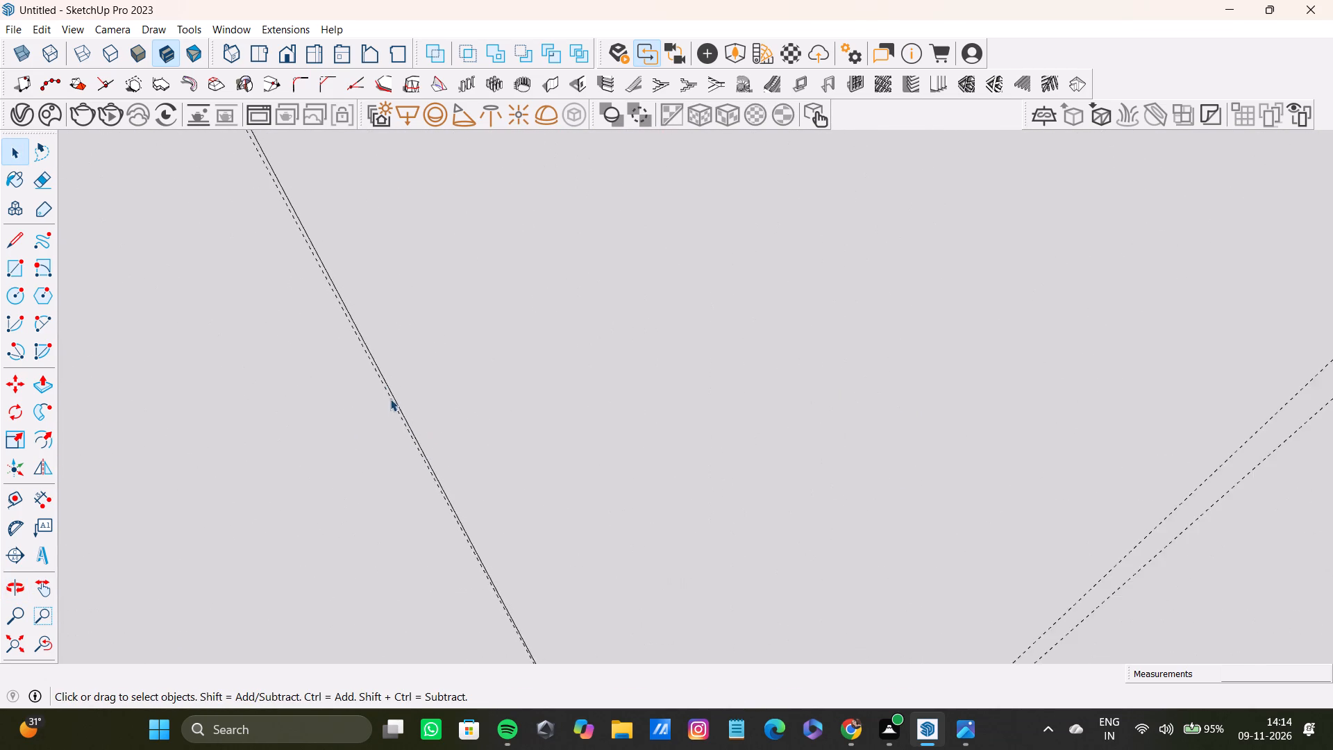
scroll(390, 399, up, 13)
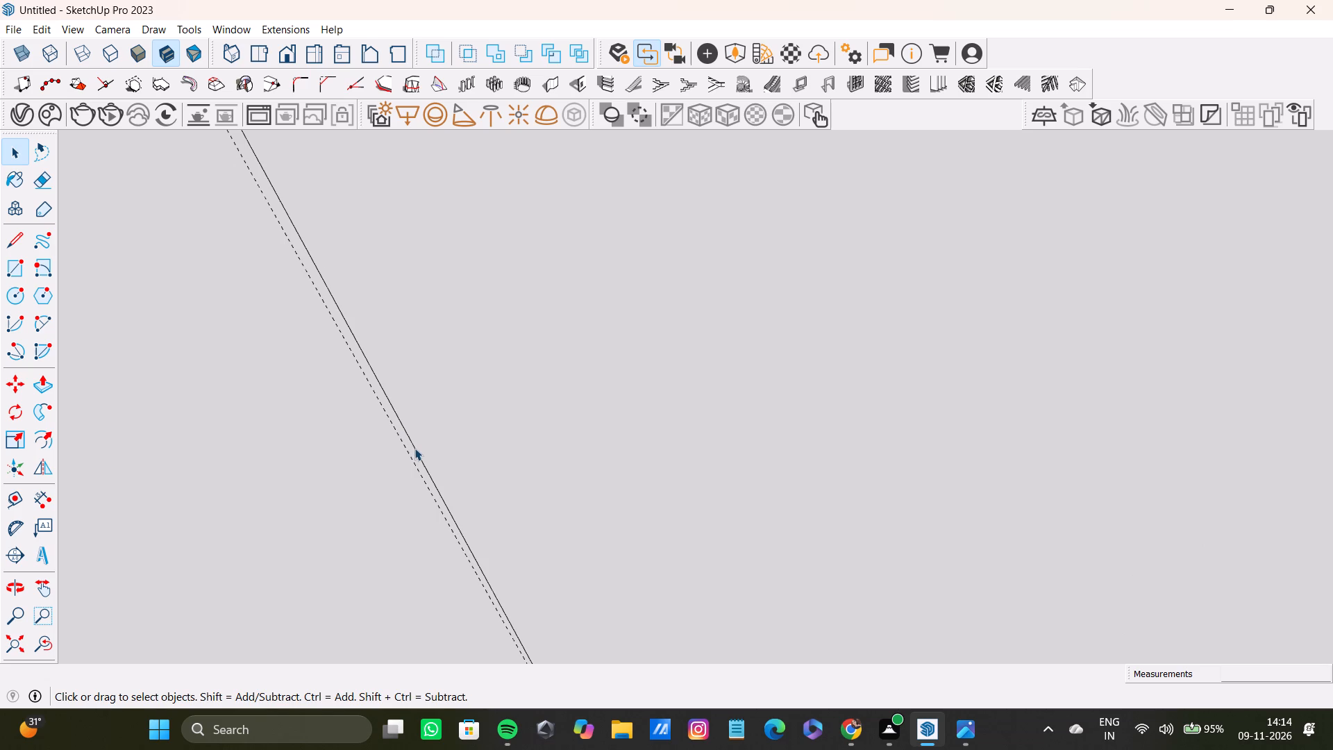
double_click(417, 449)
click(484, 437)
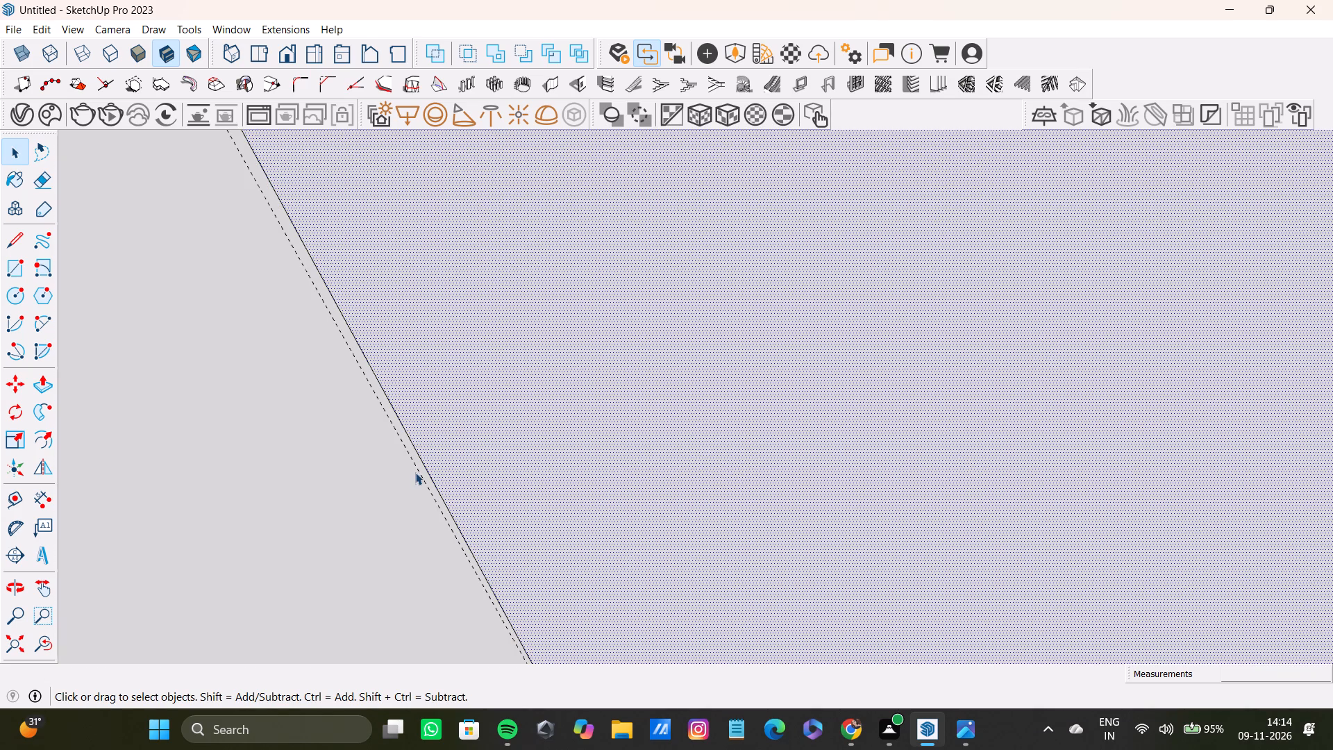
click(427, 473)
key(Delete)
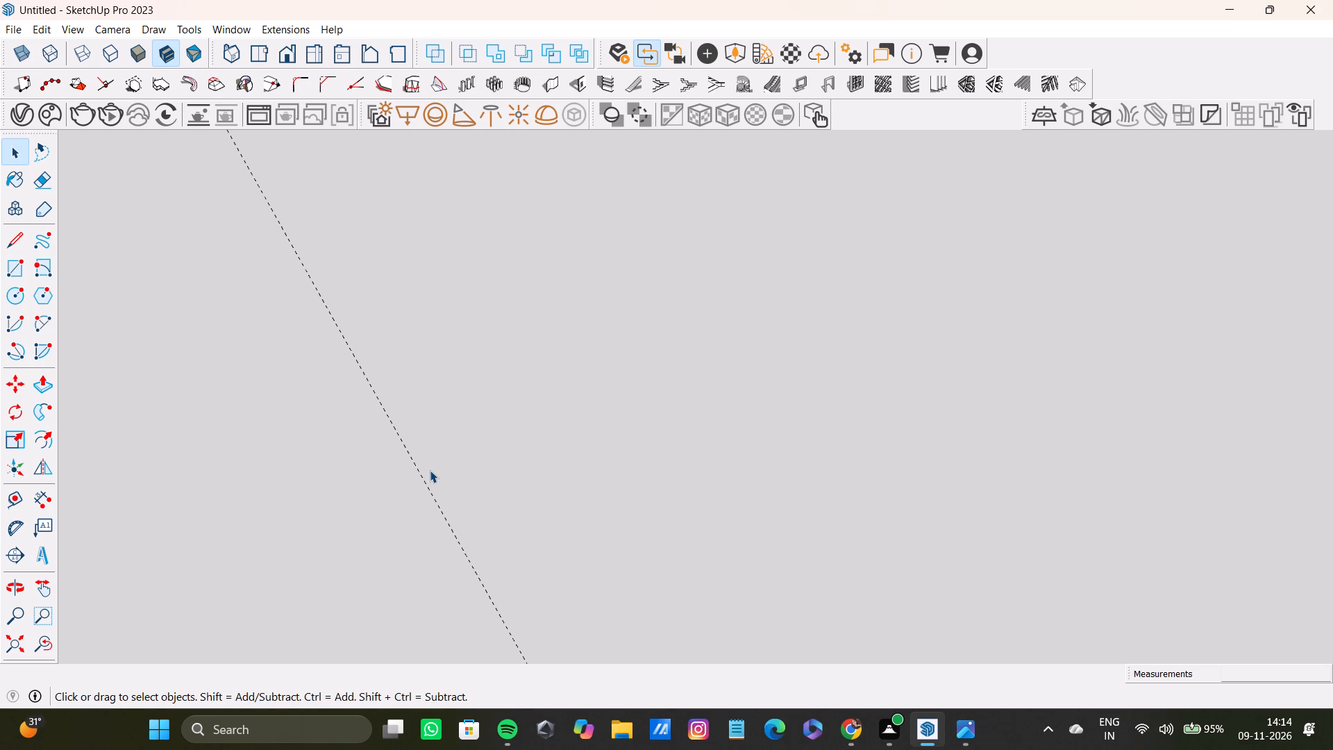
Examine the cleared side wall, floor and slatted panels from several angles around the room.
click(22, 643)
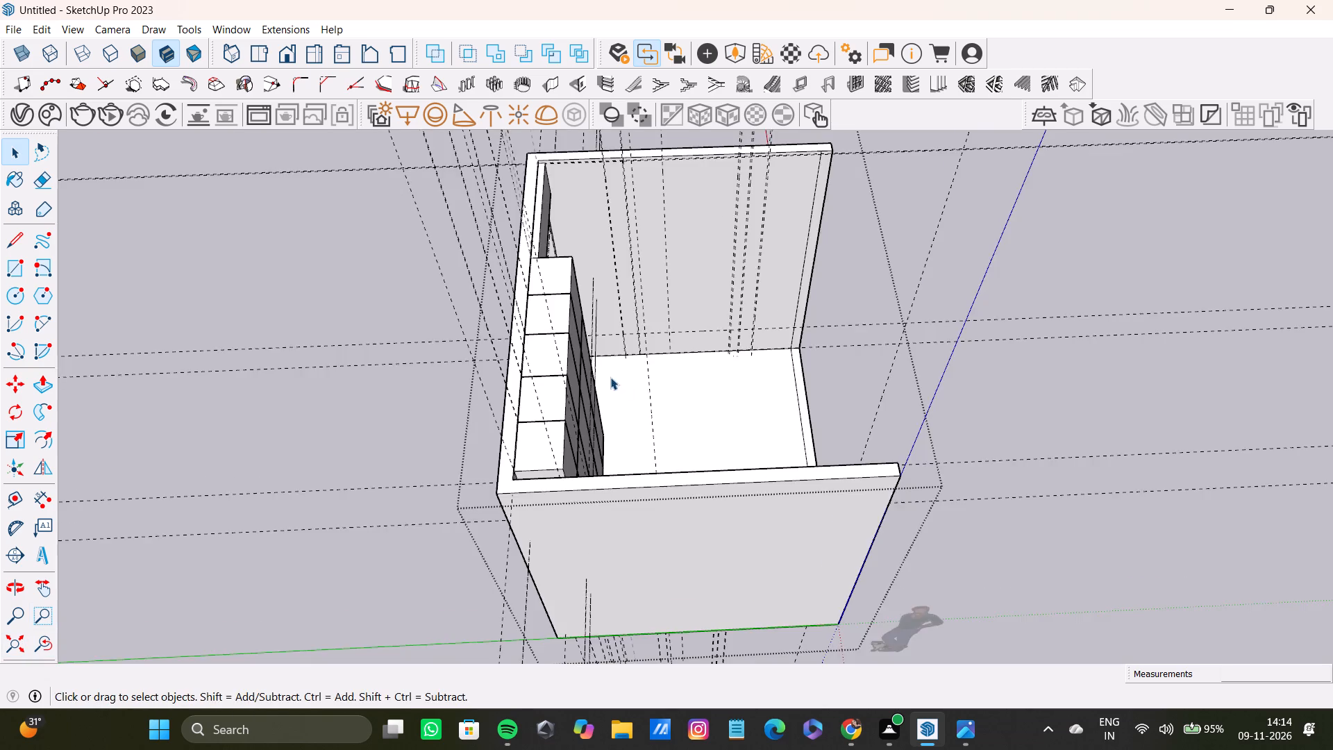
scroll(610, 376, down, 7)
shift+middle_drag(596, 336, 349, 459)
scroll(536, 369, up, 13)
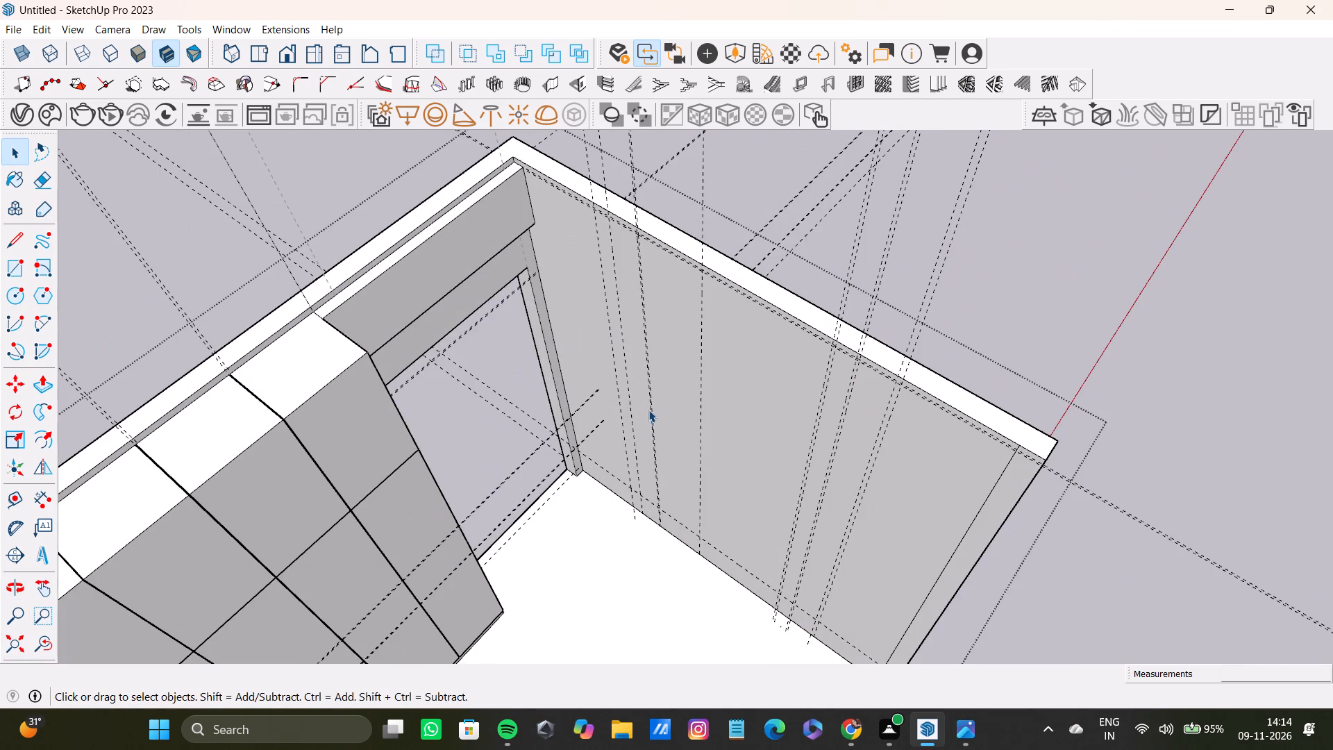
scroll(648, 410, down, 9)
shift+middle_drag(646, 409, 707, 417)
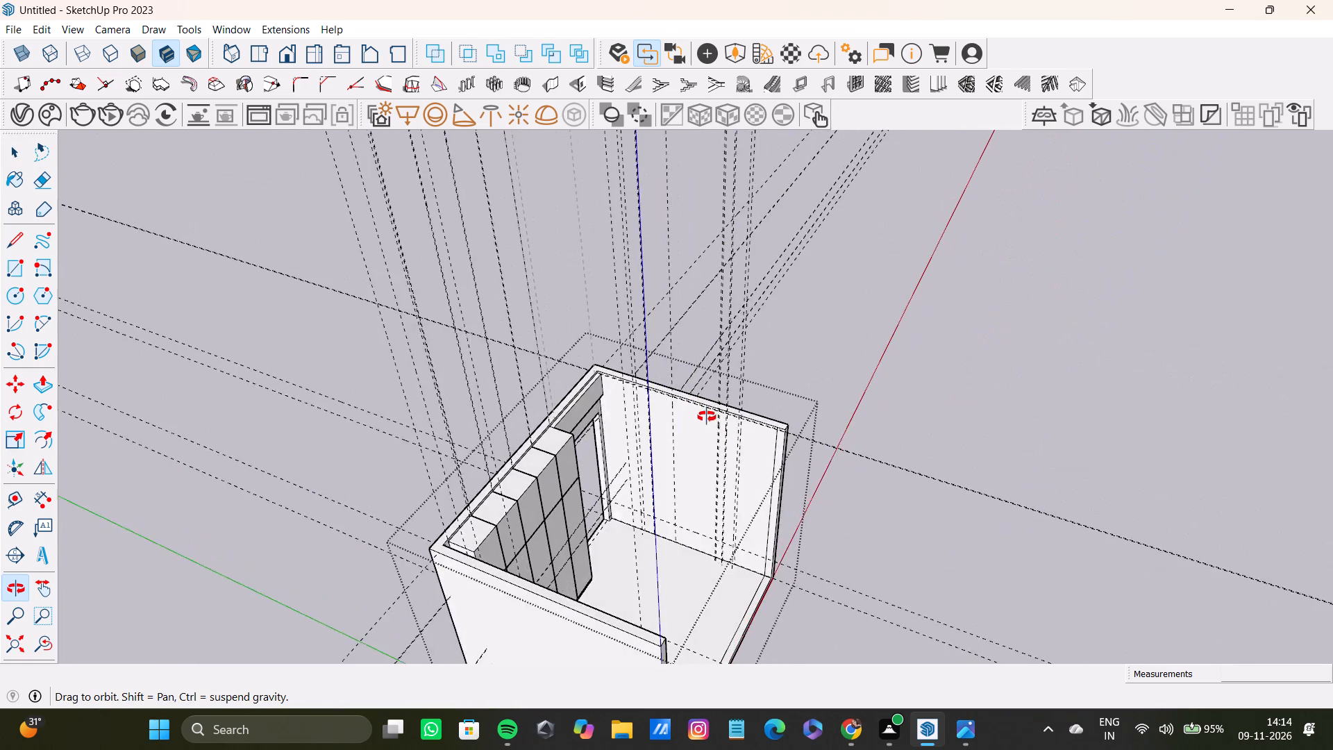
shift+middle_drag(707, 417, 385, 474)
scroll(526, 383, up, 10)
middle_drag(658, 428, 475, 439)
scroll(510, 401, down, 13)
middle_drag(511, 401, 489, 414)
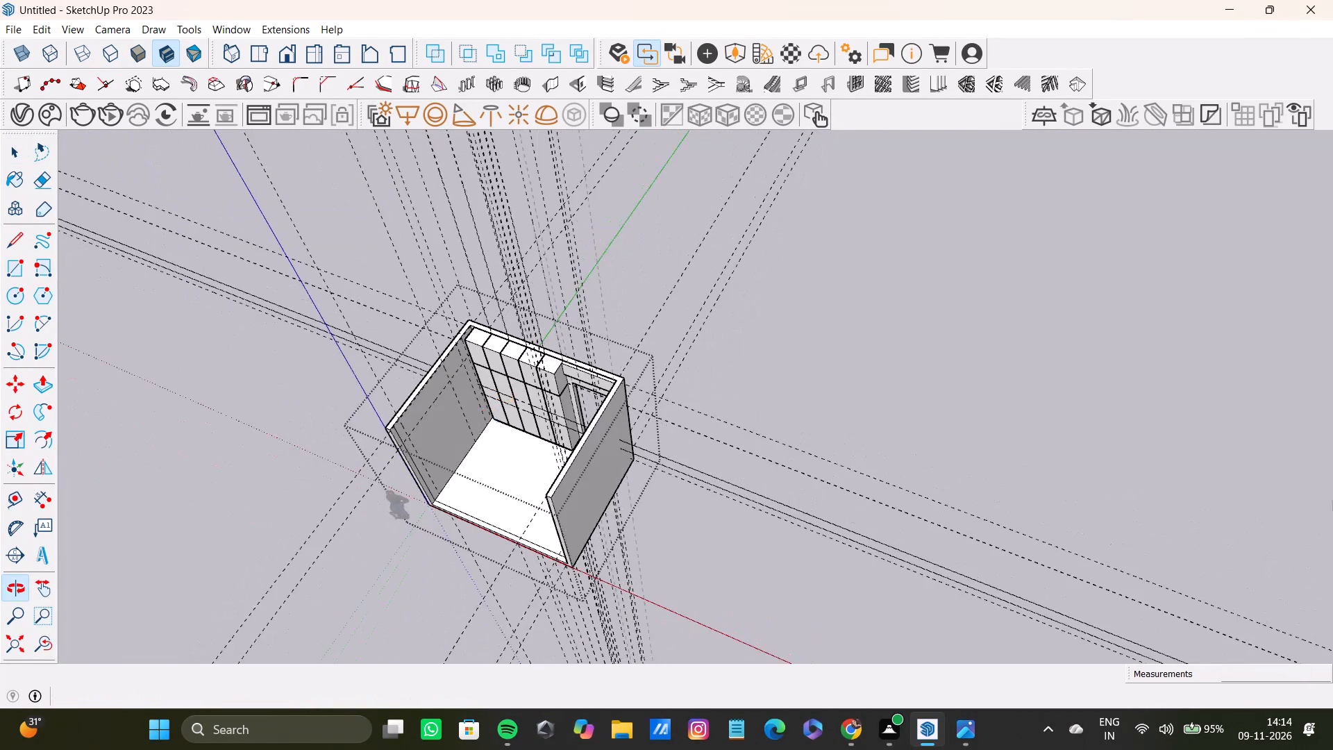
Select the two pairs of vertical guides on the side wall nearest the opening, leaving the wall face unselected.
scroll(467, 265, up, 9)
middle_drag(535, 471, 891, 438)
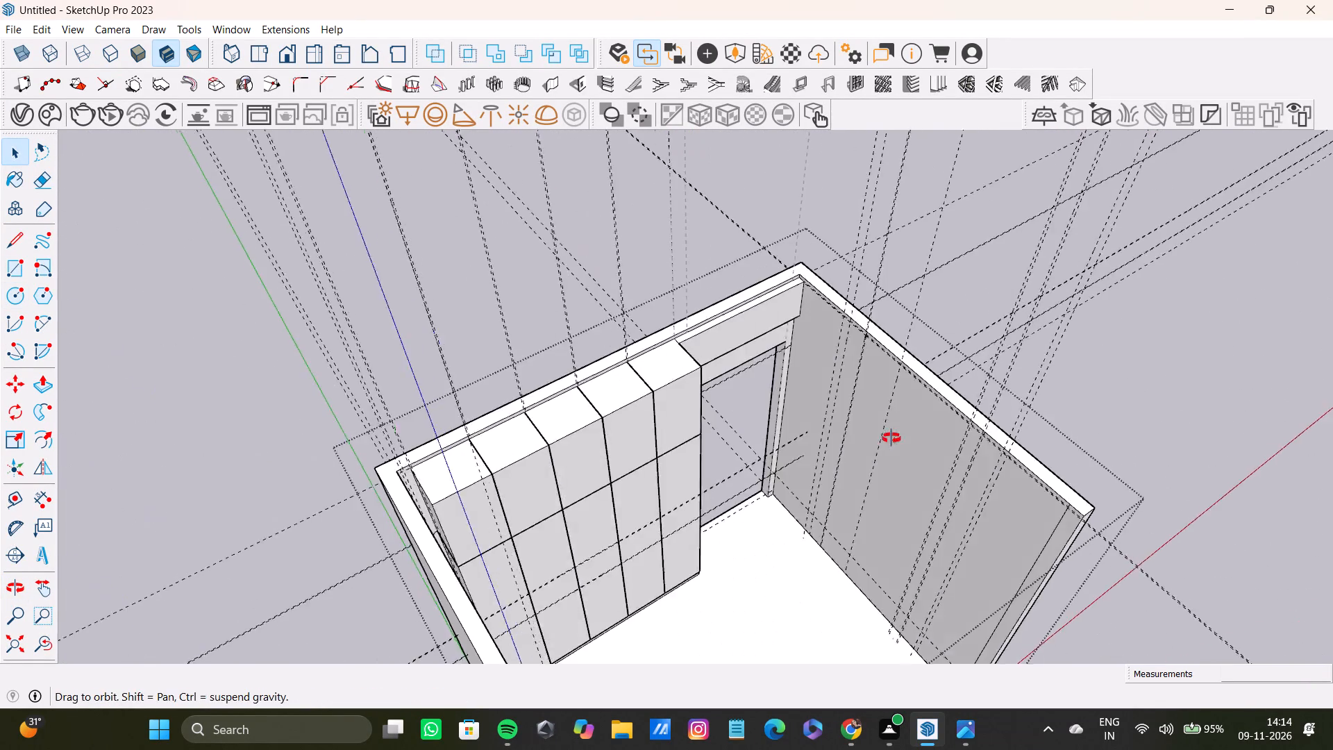
middle_drag(891, 438, 891, 436)
scroll(794, 383, up, 3)
shift+middle_drag(757, 380, 881, 400)
shift+scroll(829, 356, up, 14)
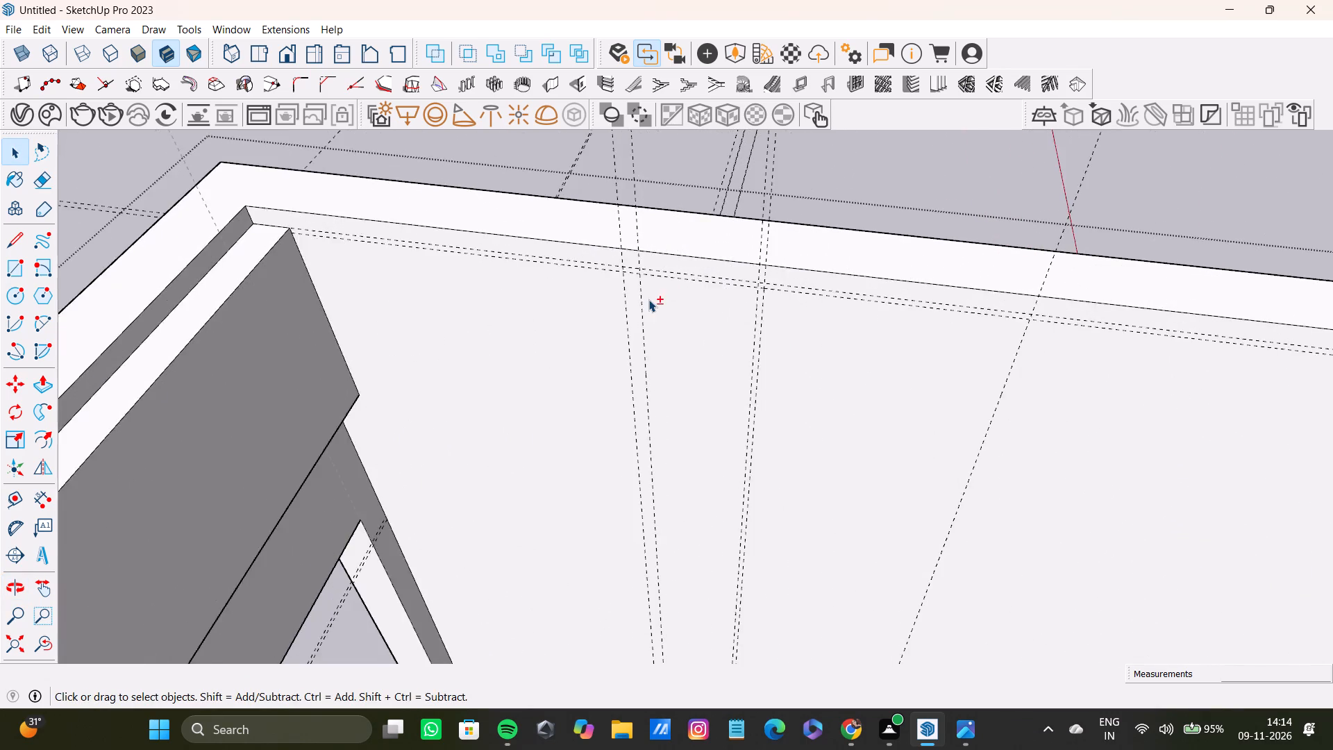
shift+scroll(648, 299, up, 6)
shift+click(598, 315)
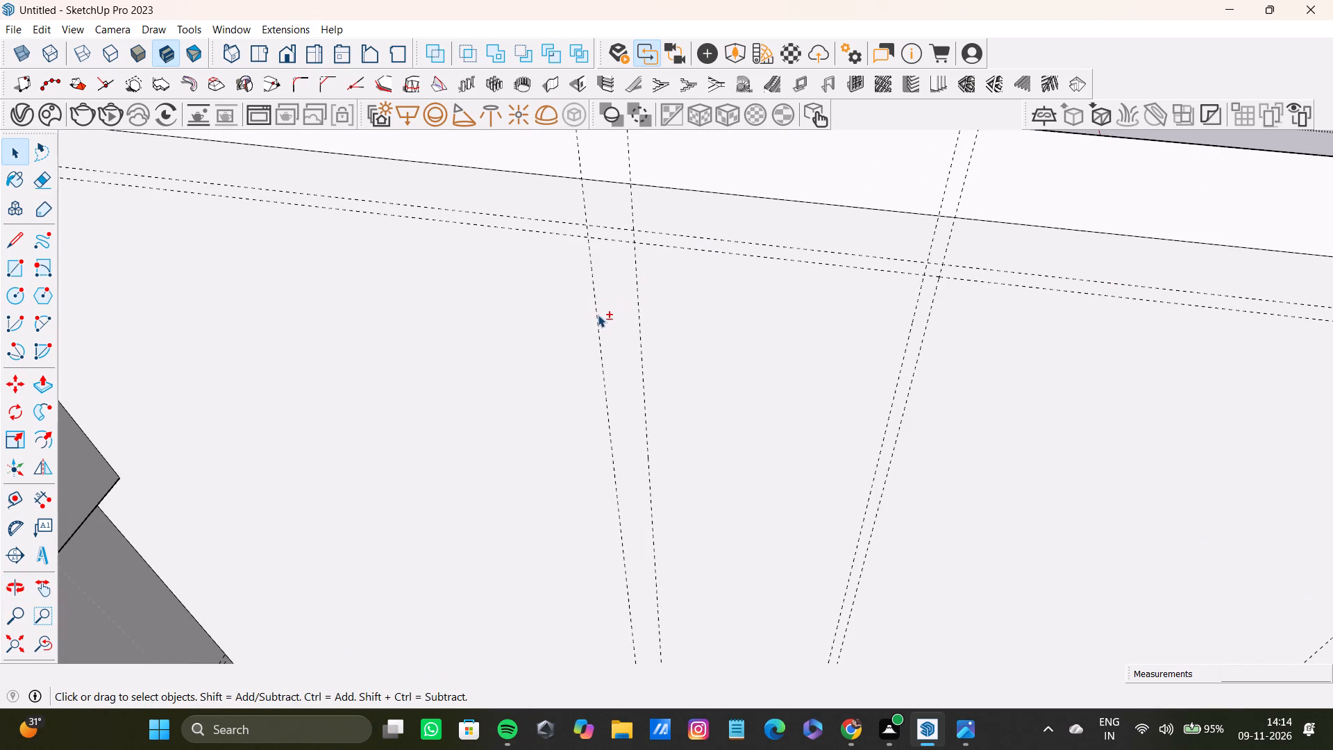
shift+click(639, 318)
shift+click(897, 370)
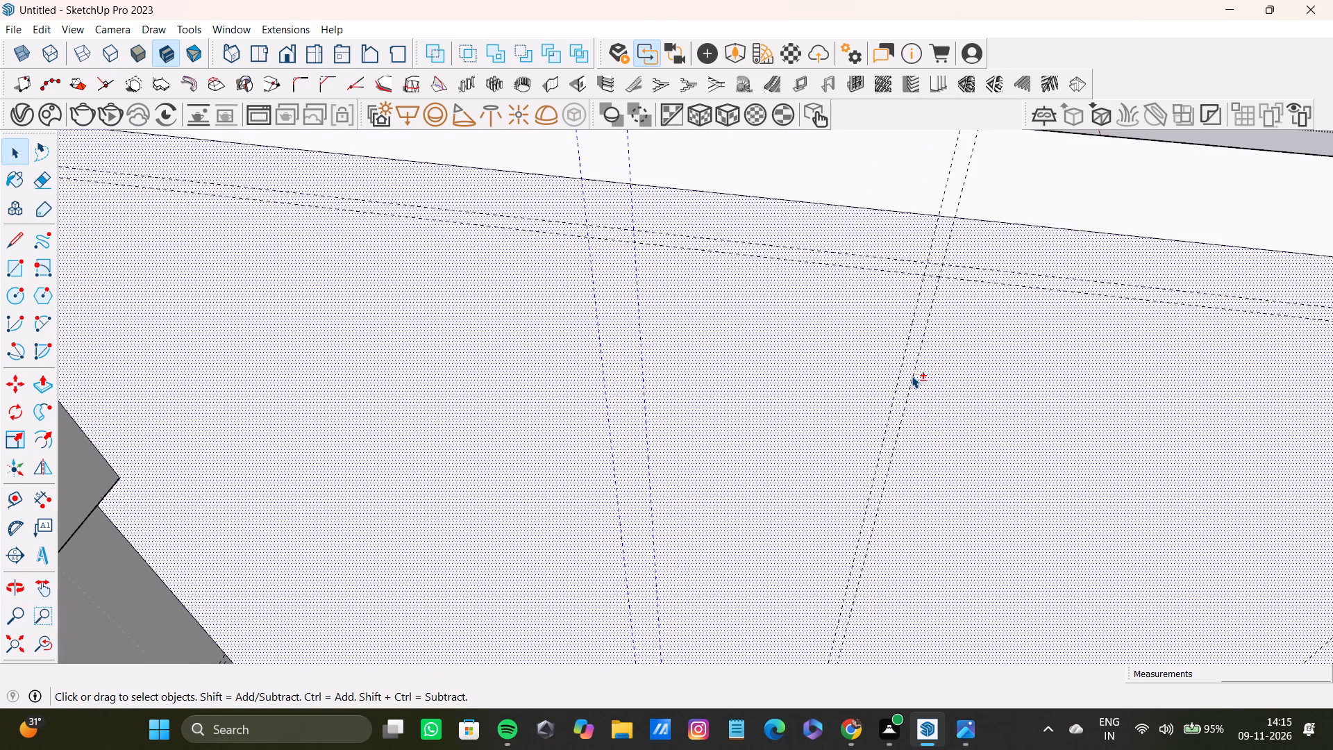
shift+click(866, 375)
shift+scroll(894, 379, up, 13)
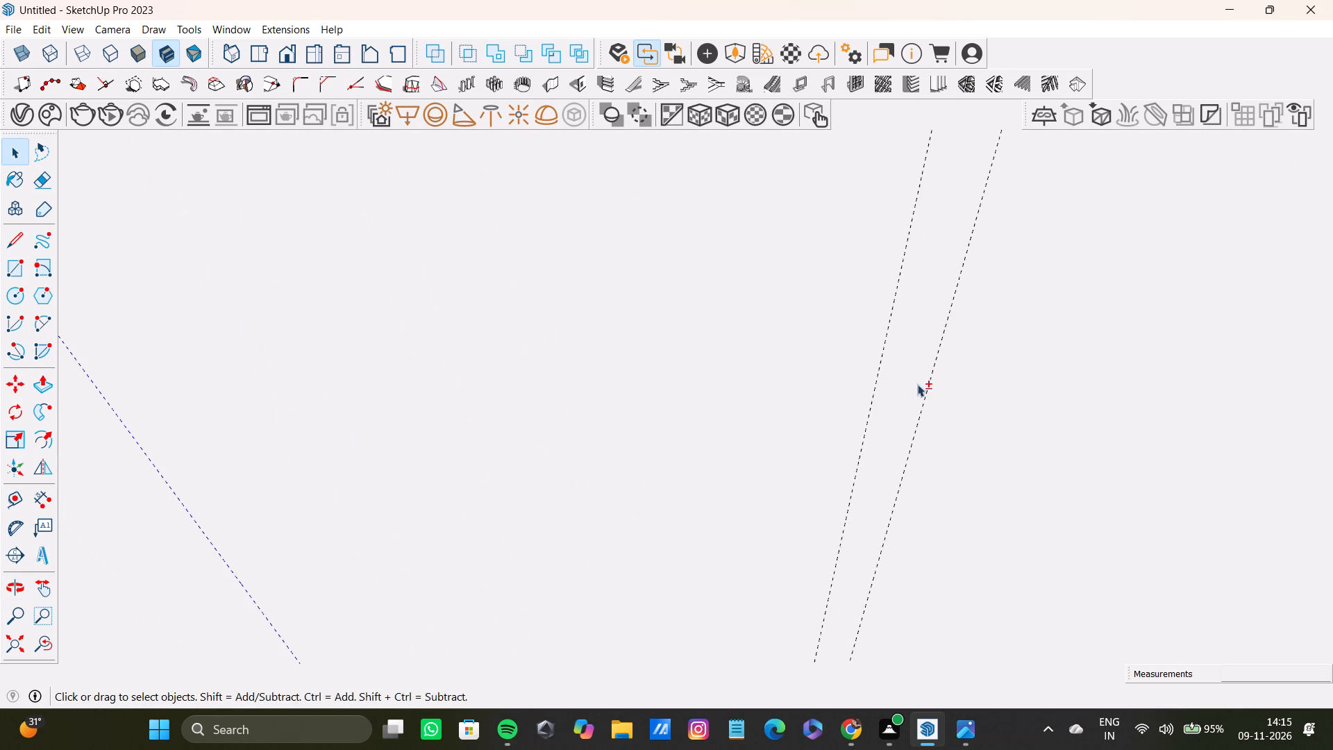
shift+click(865, 417)
shift+click(736, 376)
shift+click(862, 444)
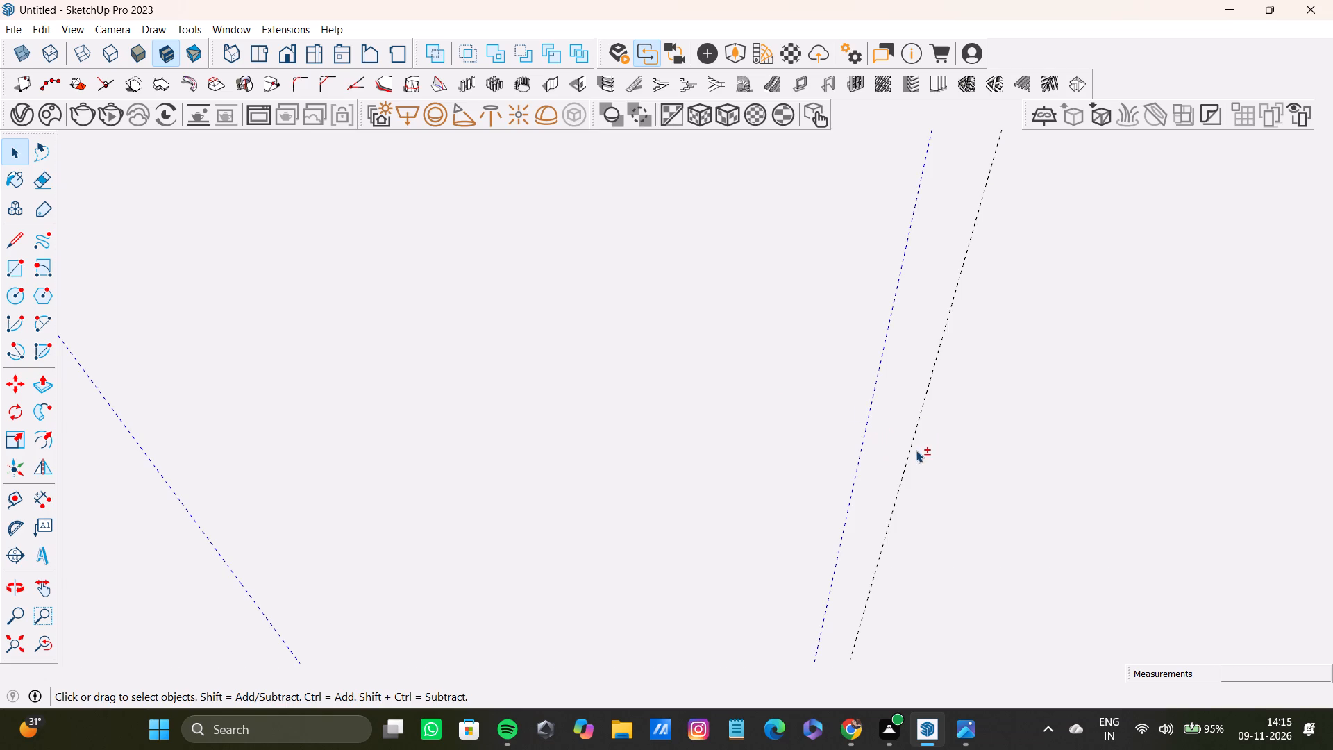
shift+click(907, 456)
Add the single vertical guide at mid-wall and the first pair of guides beyond it to the selection.
shift+scroll(902, 456, down, 20)
shift+middle_drag(900, 456, 551, 389)
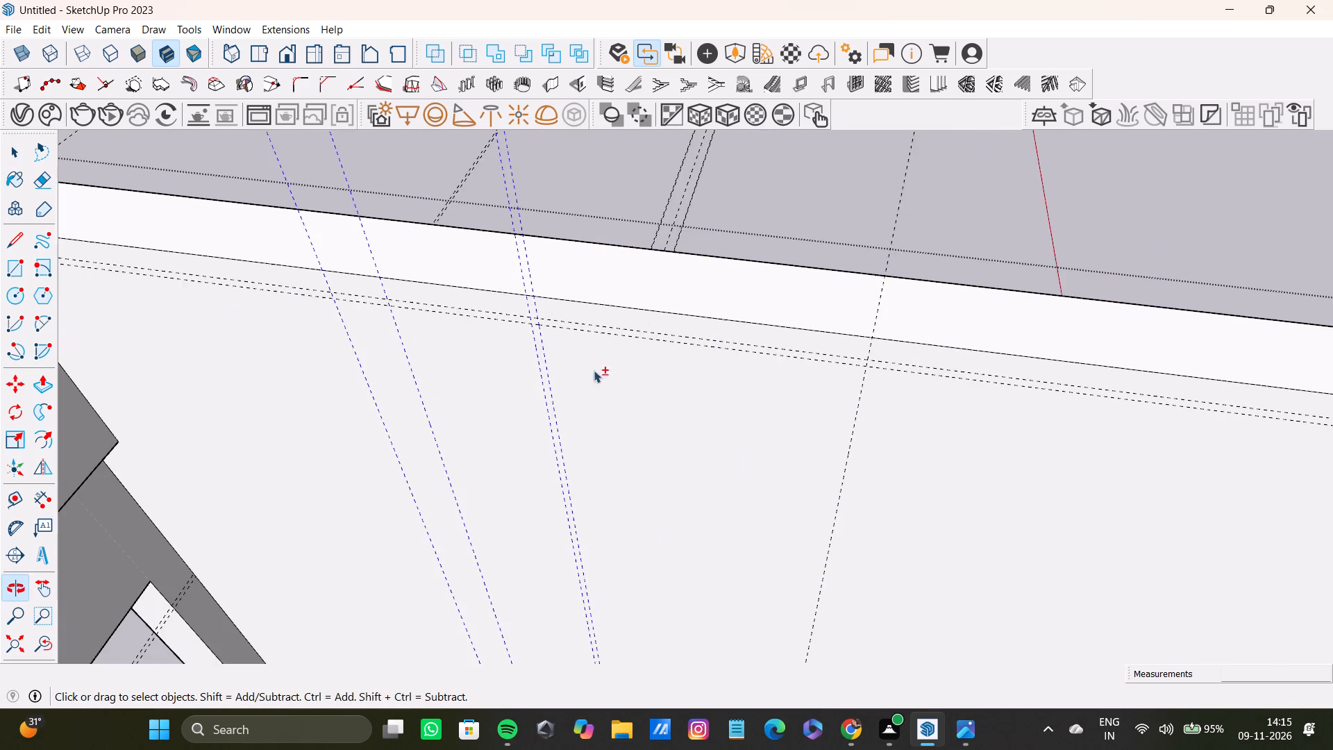
shift+scroll(998, 370, up, 13)
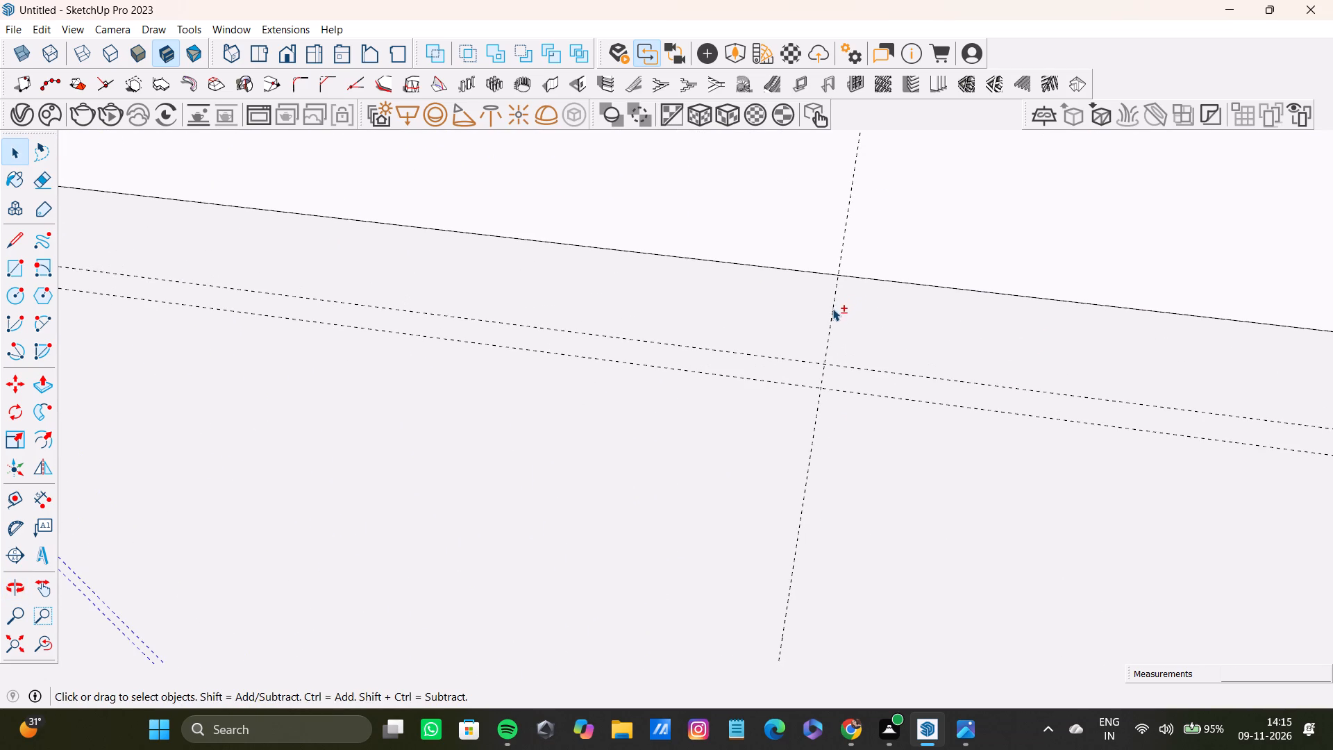
shift+click(832, 308)
shift+scroll(848, 326, down, 20)
shift+scroll(848, 326, down, 5)
shift+middle_drag(850, 345, 656, 349)
shift+scroll(896, 322, up, 3)
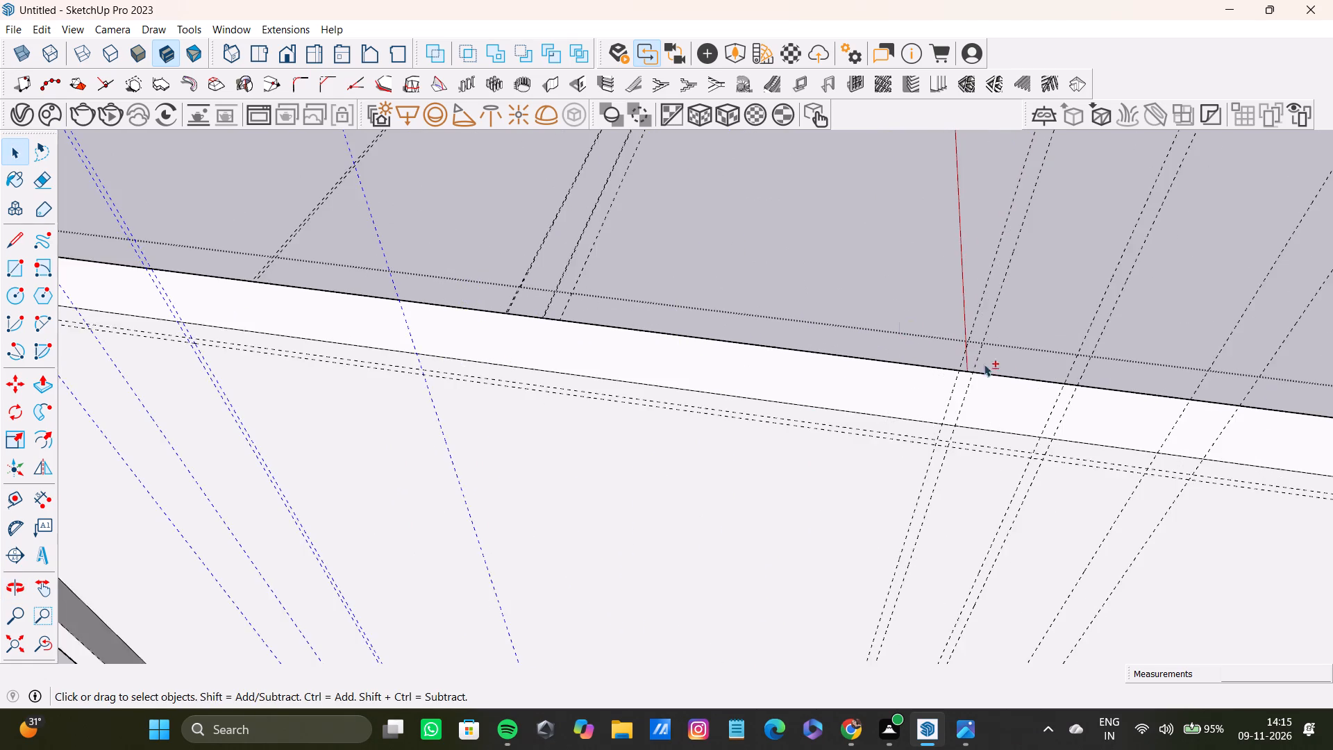
shift+scroll(984, 364, up, 18)
shift+click(890, 443)
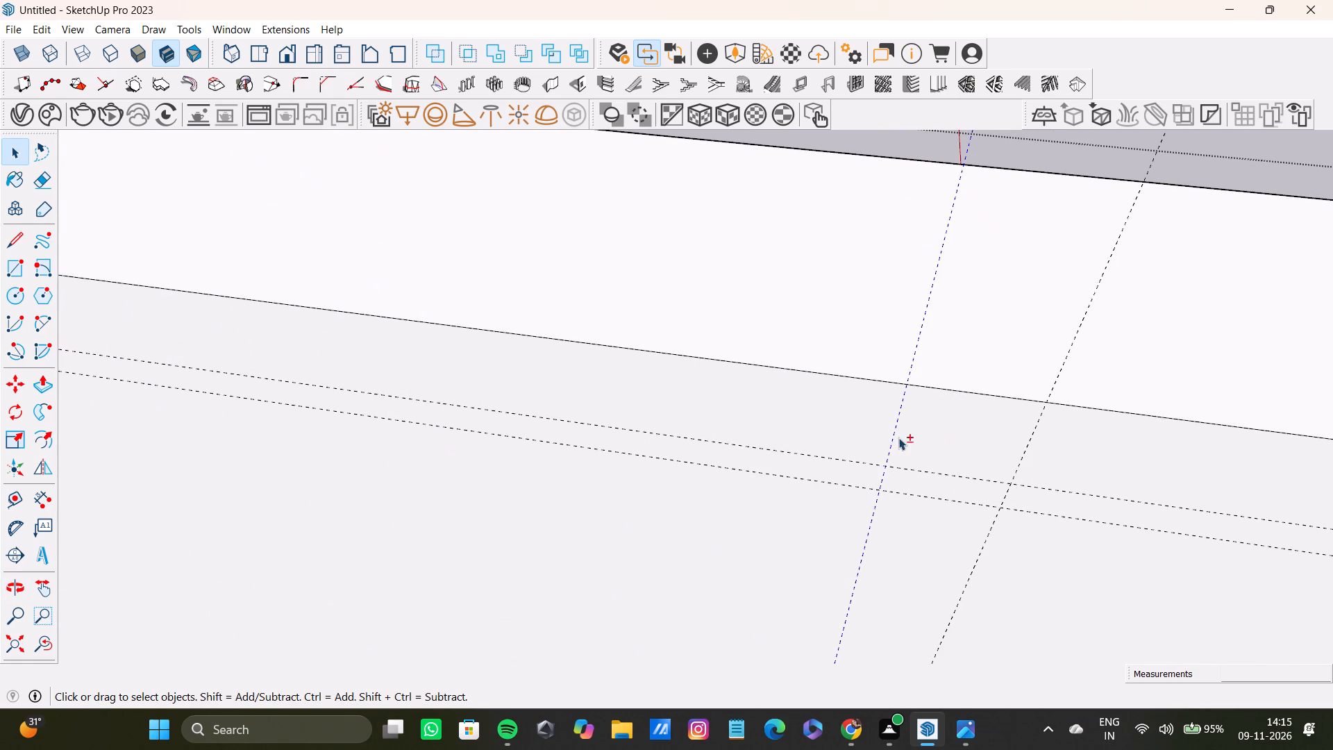
shift+click(1029, 442)
Add the second pair of vertical guides beyond mid-wall to the selection, keeping the wall face unselected.
shift+scroll(1021, 442, down, 14)
shift+middle_drag(1007, 433, 569, 304)
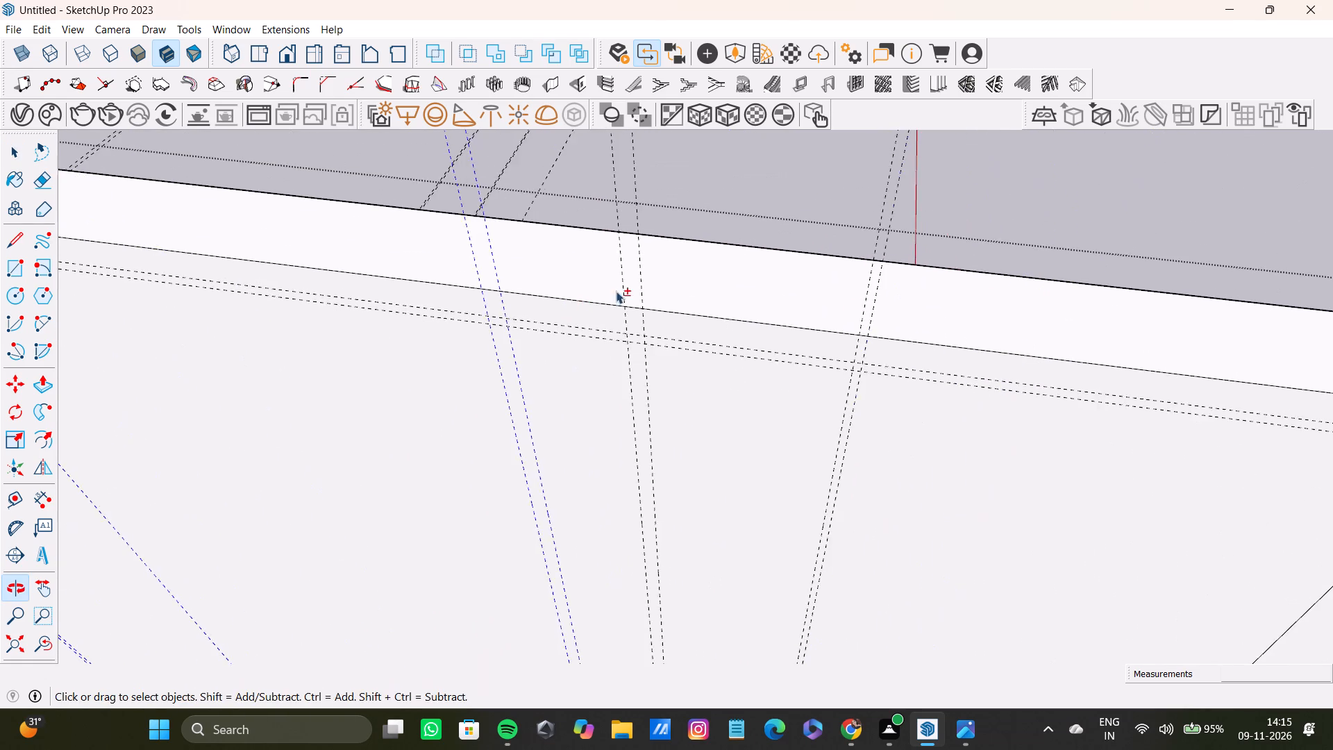
shift+scroll(845, 306, up, 7)
shift+middle_drag(578, 347, 827, 325)
shift+scroll(699, 306, up, 7)
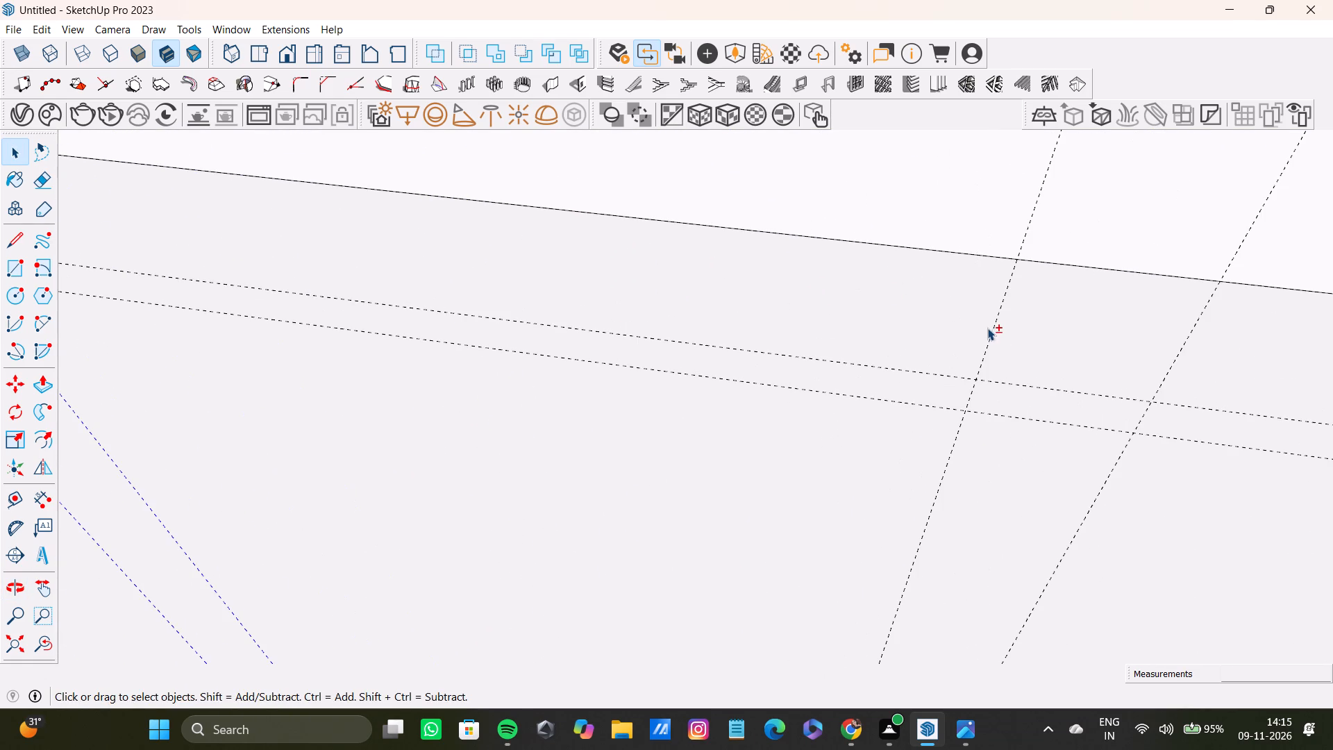
shift+click(995, 337)
shift+click(1061, 328)
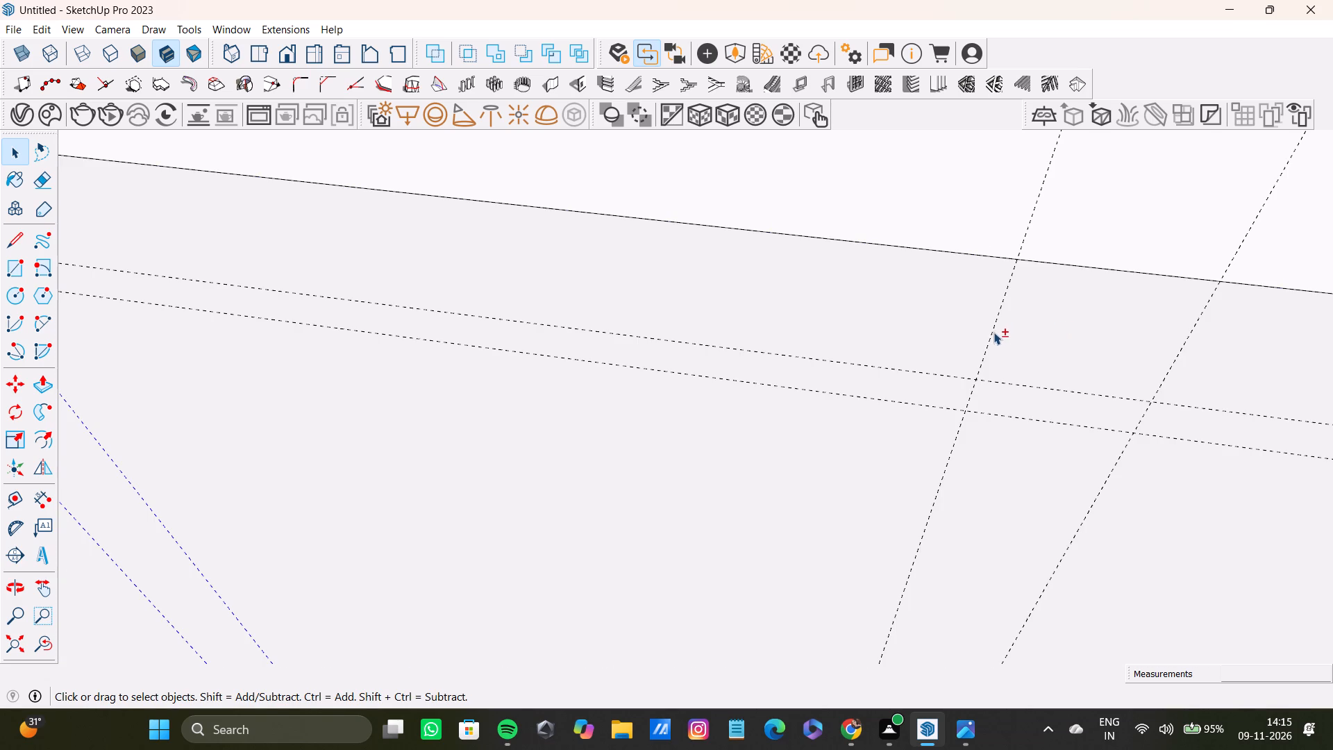
shift+click(994, 332)
shift+click(1175, 355)
shift+scroll(1171, 358, down, 4)
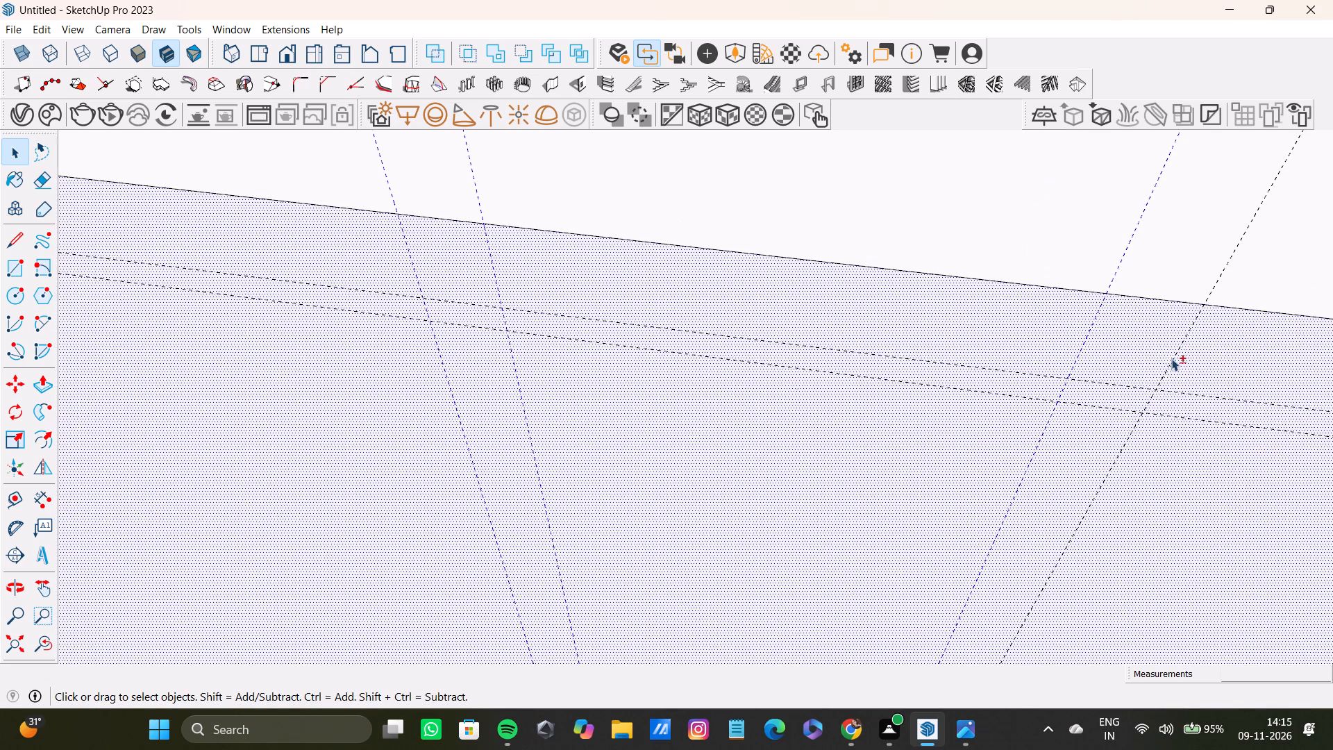
shift+click(1132, 351)
shift+click(1168, 367)
Add the last pair of vertical guides near the wall's open end to the selection, and delete all the selected guides.
shift+scroll(1162, 367, down, 9)
shift+middle_drag(1161, 367, 1143, 360)
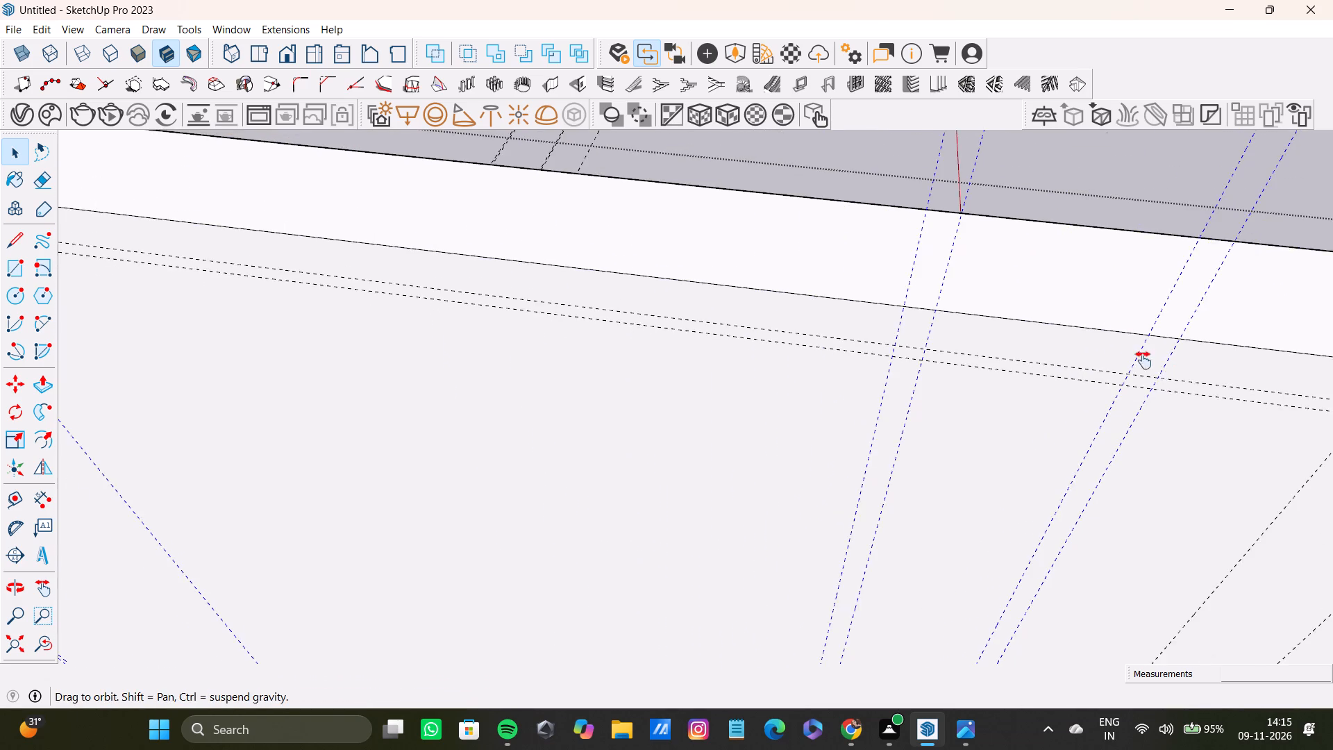
shift+middle_drag(1143, 360, 852, 316)
shift+scroll(1061, 294, up, 11)
shift+click(1069, 334)
shift+scroll(1069, 335, down, 5)
shift+middle_drag(1069, 335, 825, 293)
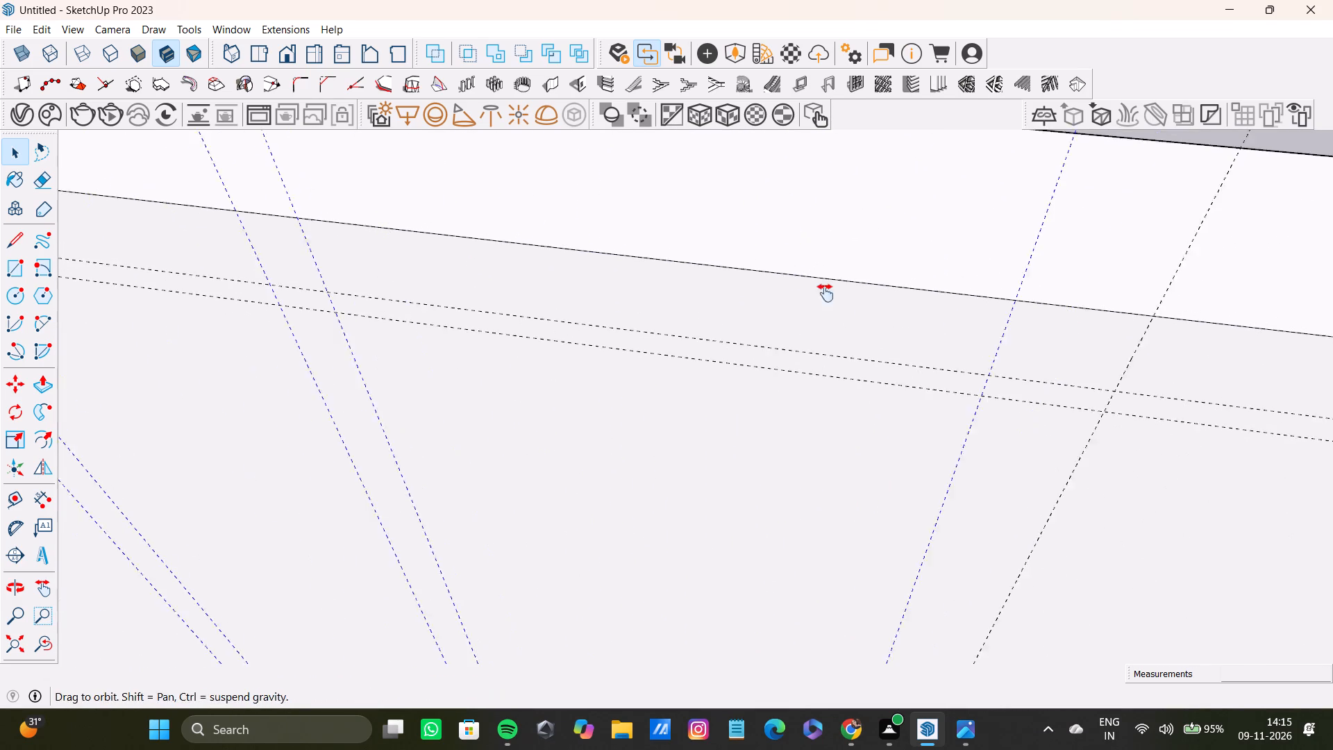
shift+middle_drag(825, 293, 724, 278)
shift+scroll(906, 283, up, 4)
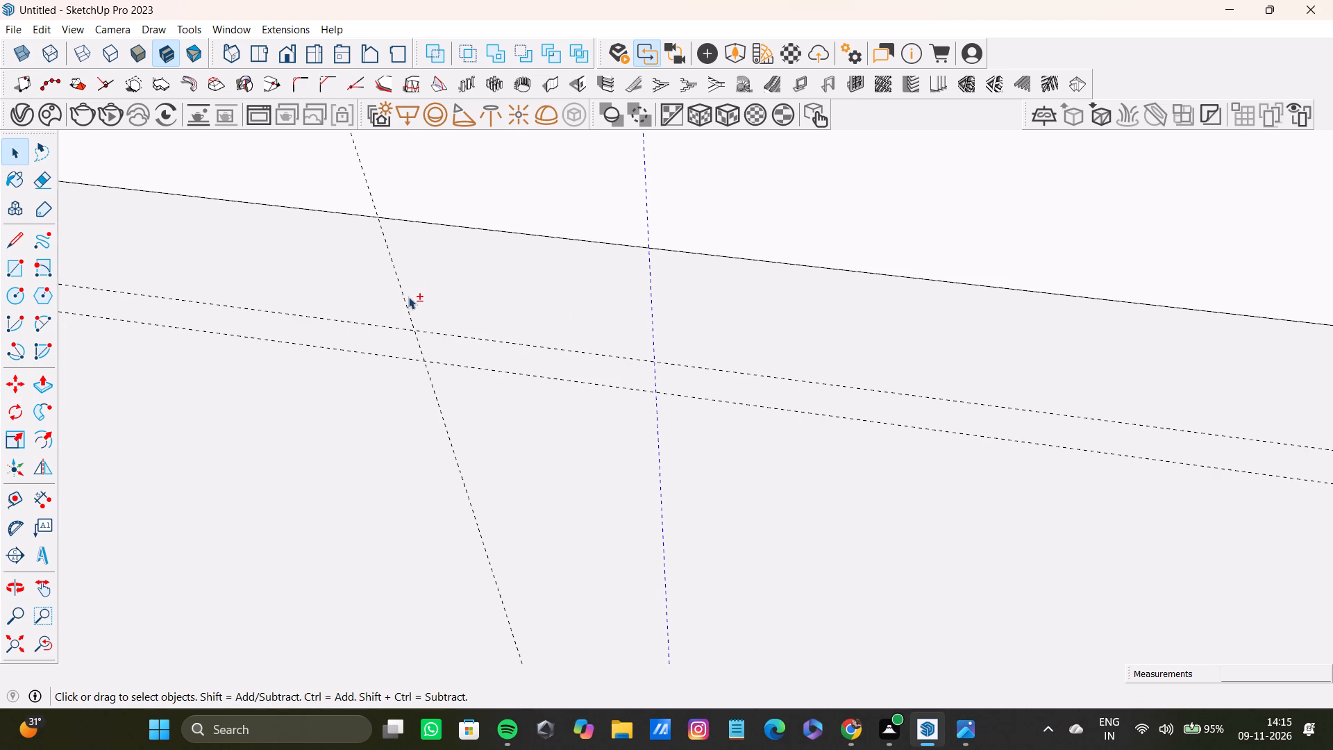
shift+click(403, 299)
shift+scroll(481, 294, down, 11)
shift+middle_drag(508, 285, 990, 265)
shift+scroll(944, 281, down, 4)
shift+middle_drag(934, 284, 938, 352)
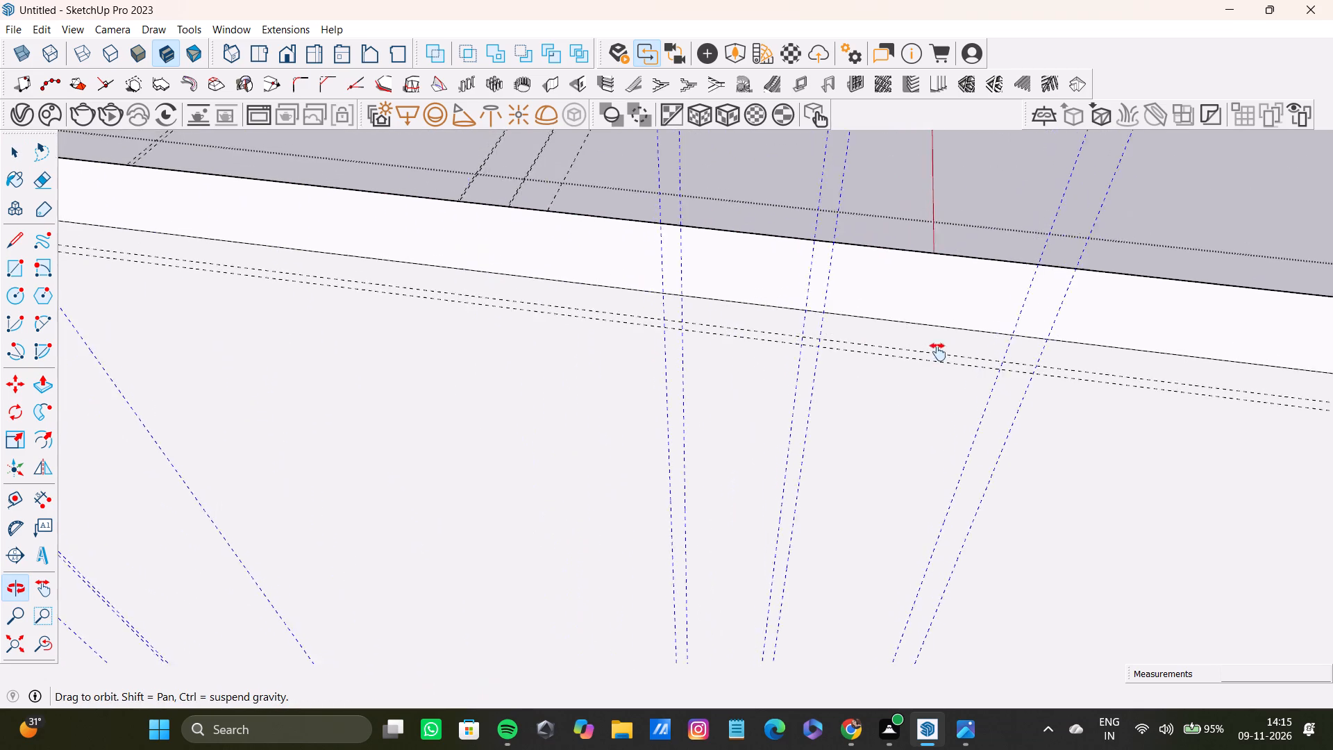
shift+middle_drag(938, 352, 762, 227)
scroll(767, 251, down, 7)
shift+scroll(769, 299, up, 1)
shift+middle_drag(769, 299, 946, 340)
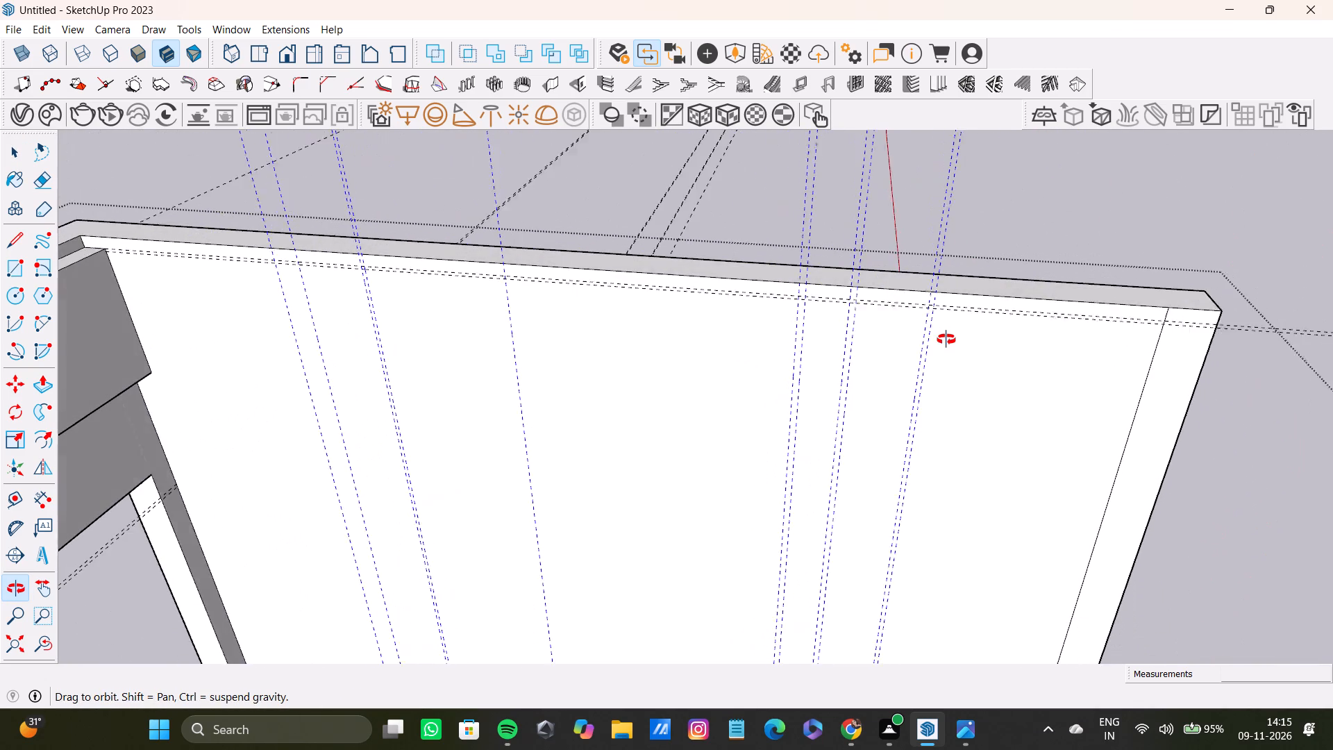
shift+middle_drag(946, 340, 944, 348)
key(Delete)
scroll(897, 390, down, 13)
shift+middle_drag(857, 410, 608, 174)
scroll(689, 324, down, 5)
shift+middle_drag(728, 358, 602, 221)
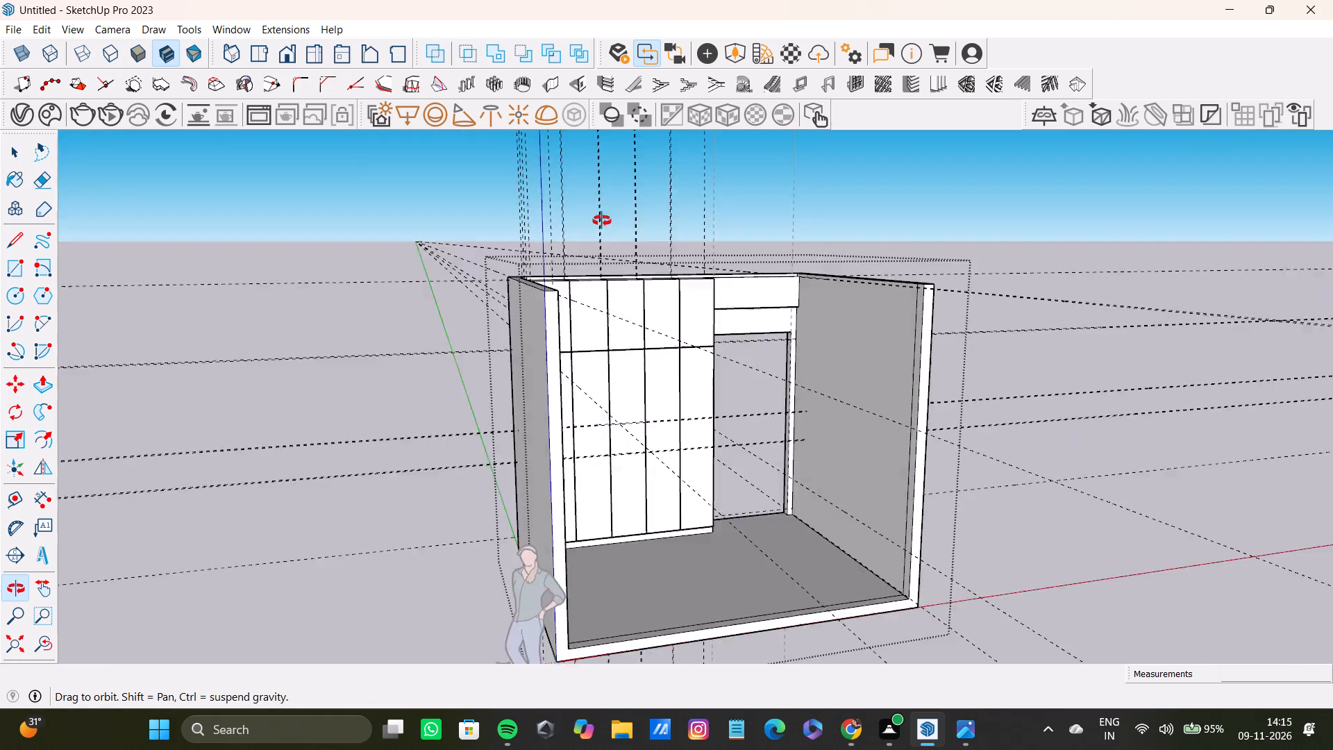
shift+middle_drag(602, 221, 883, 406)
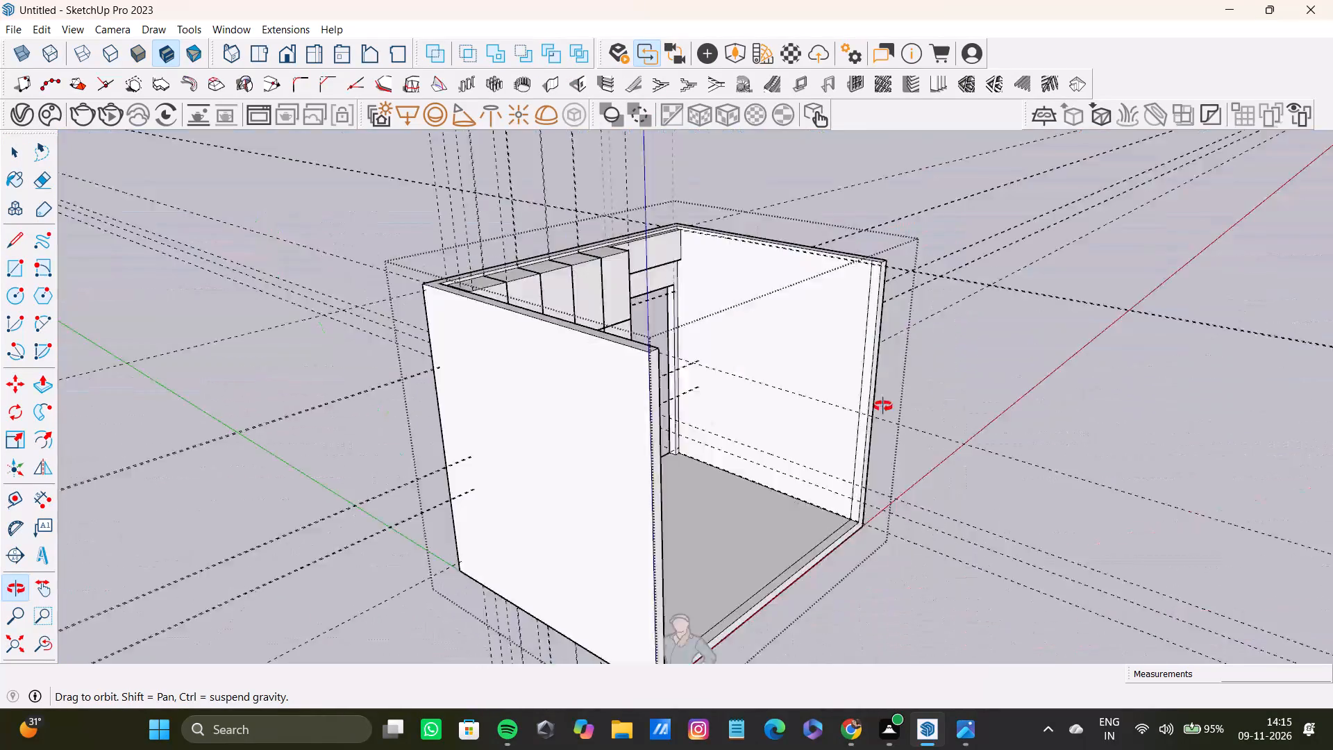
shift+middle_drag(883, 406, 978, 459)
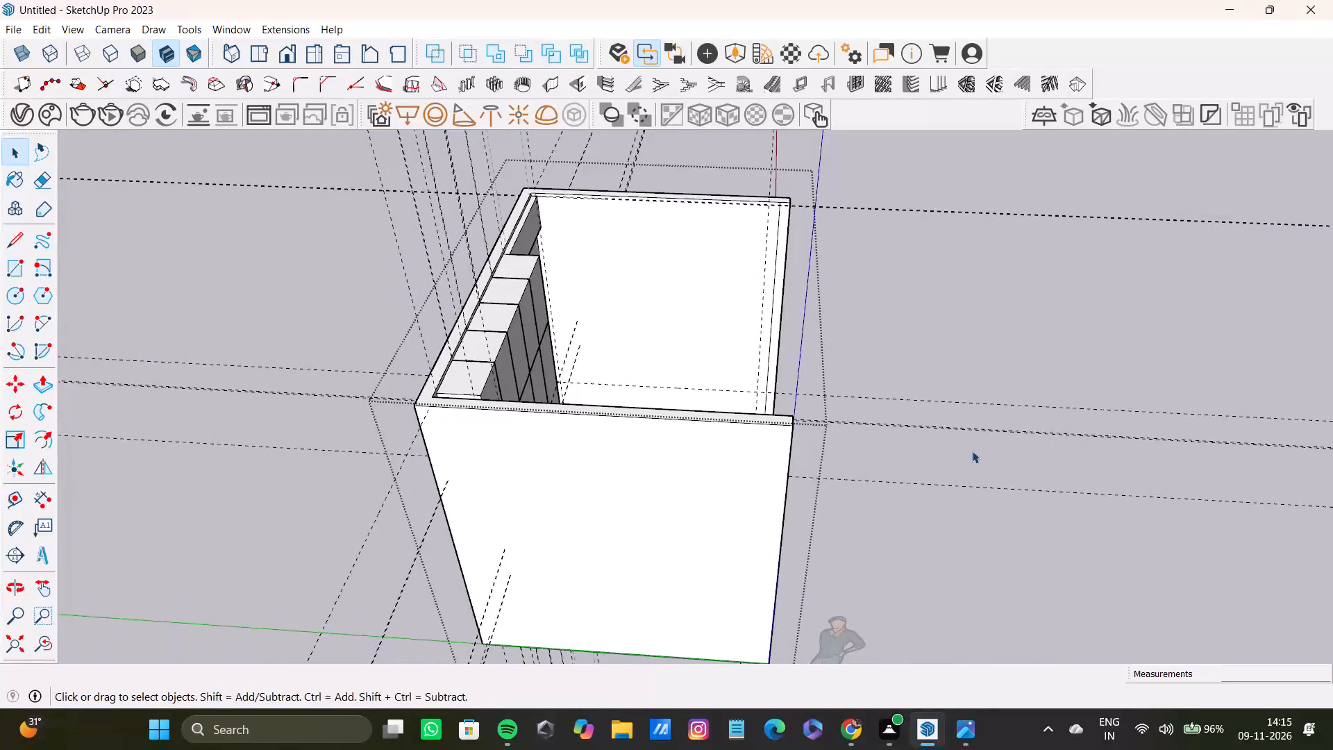
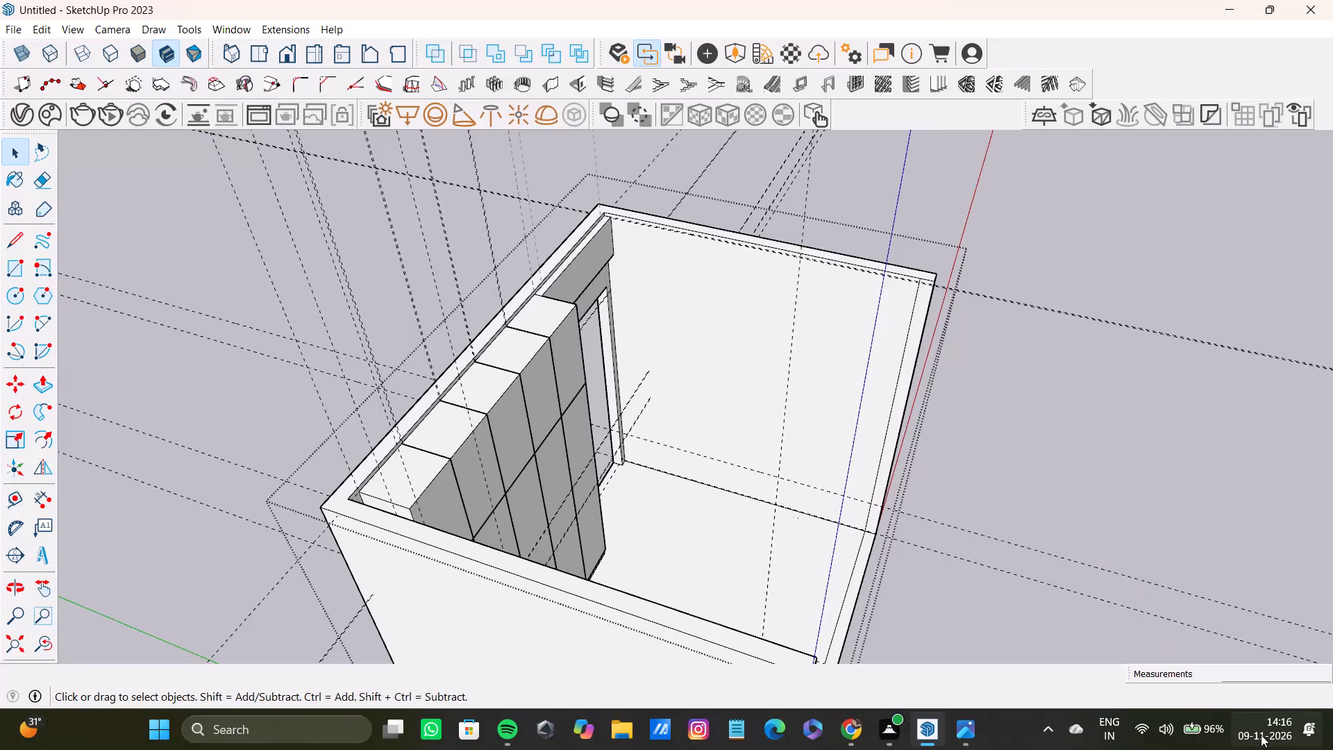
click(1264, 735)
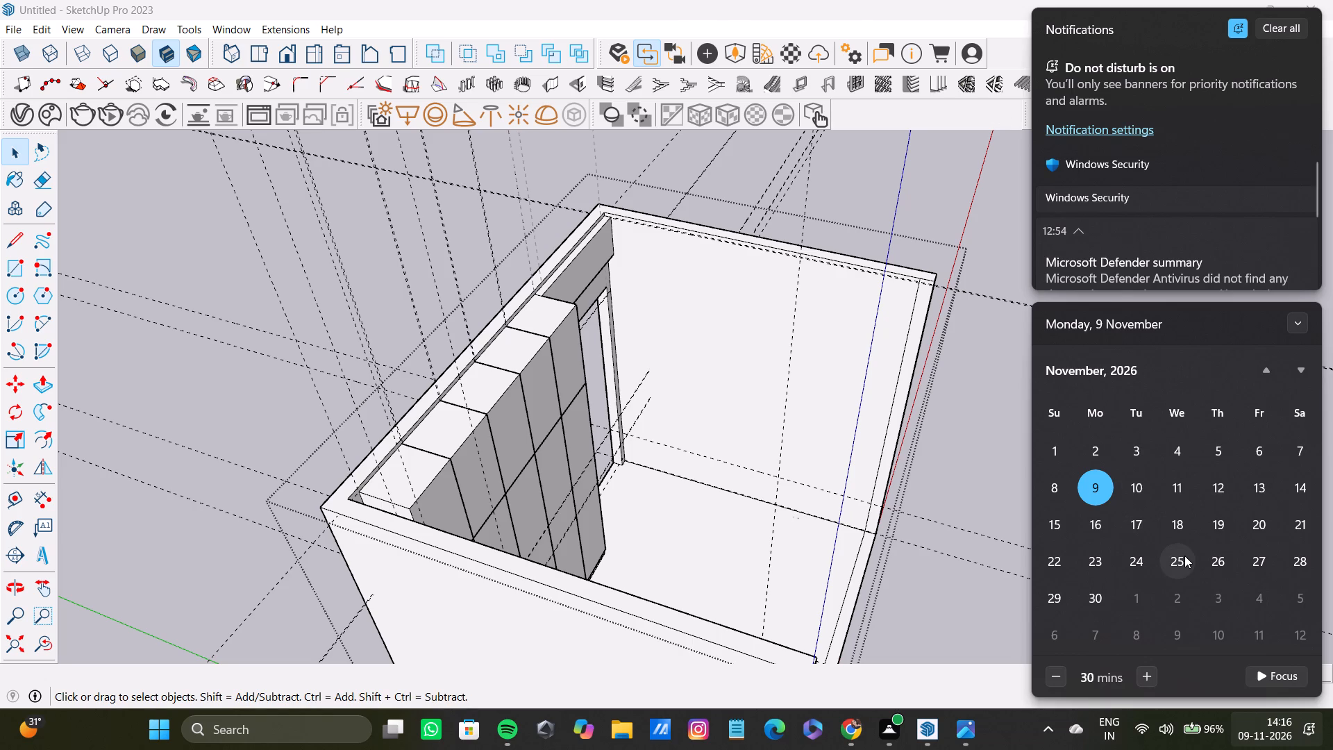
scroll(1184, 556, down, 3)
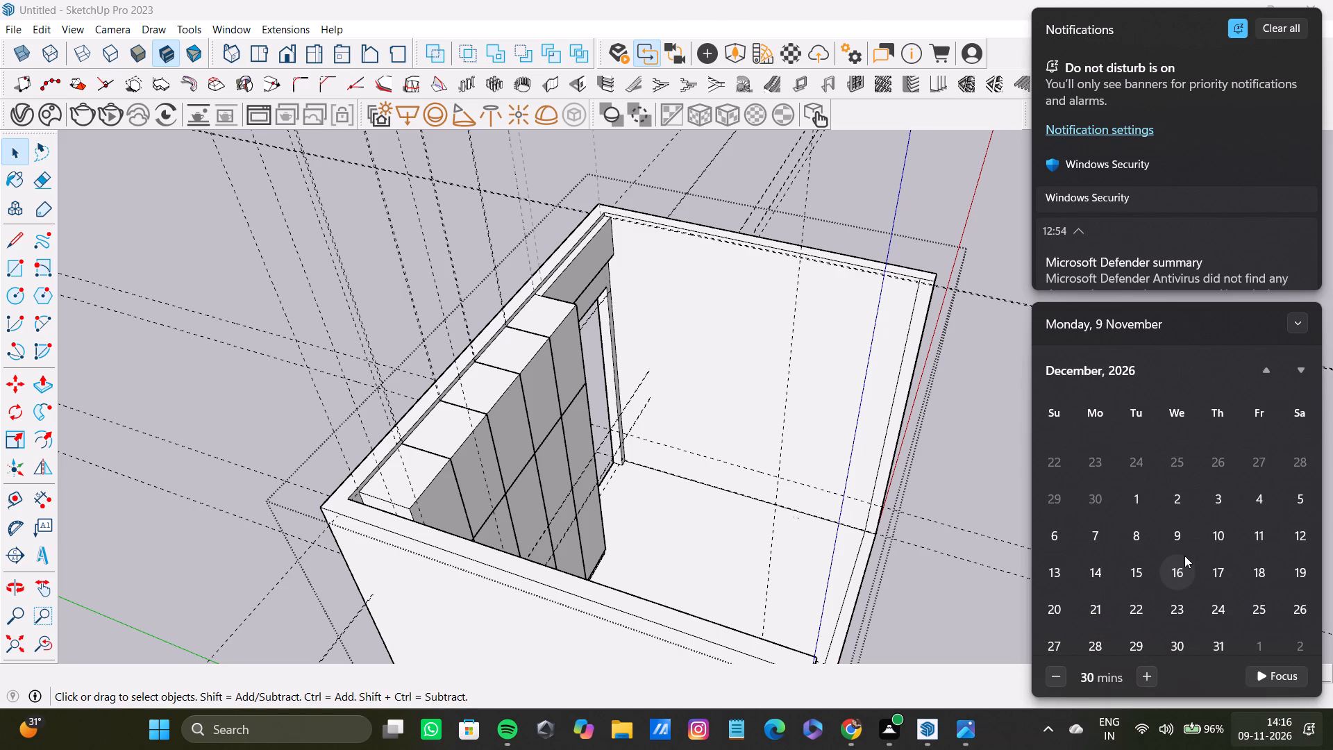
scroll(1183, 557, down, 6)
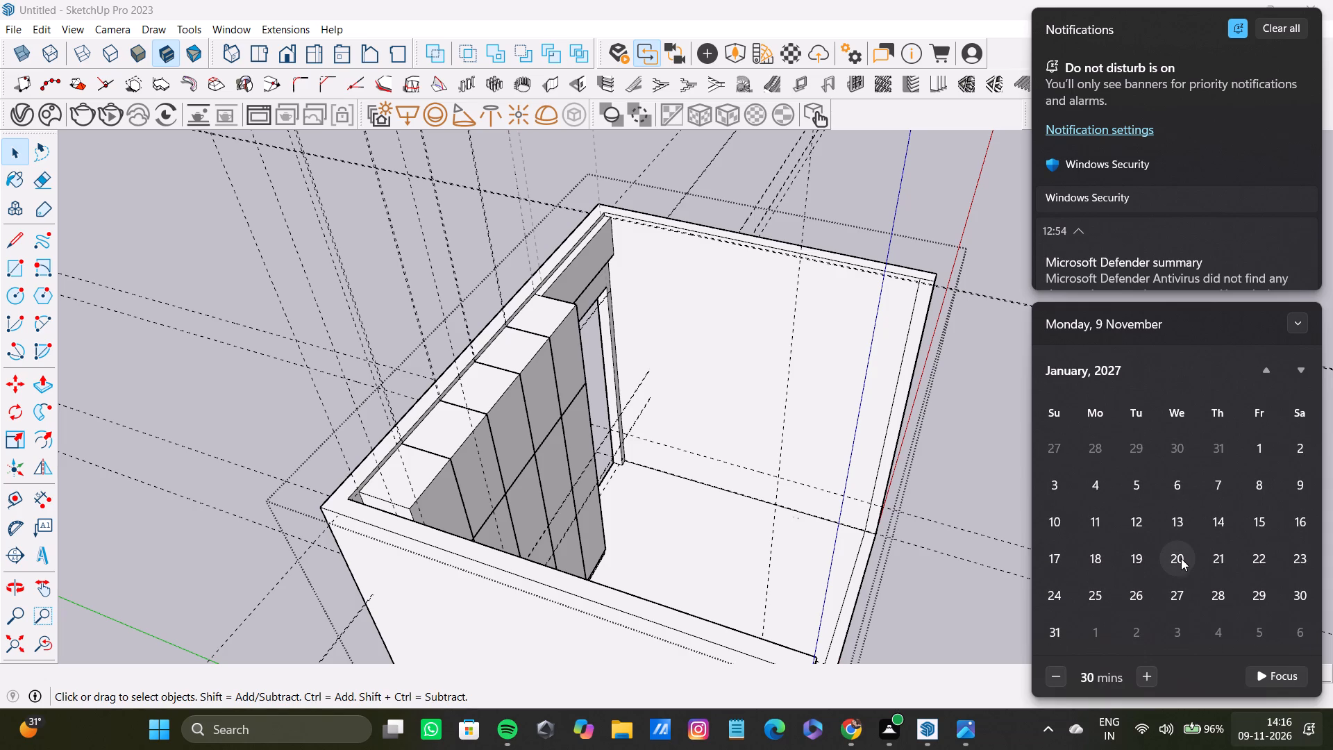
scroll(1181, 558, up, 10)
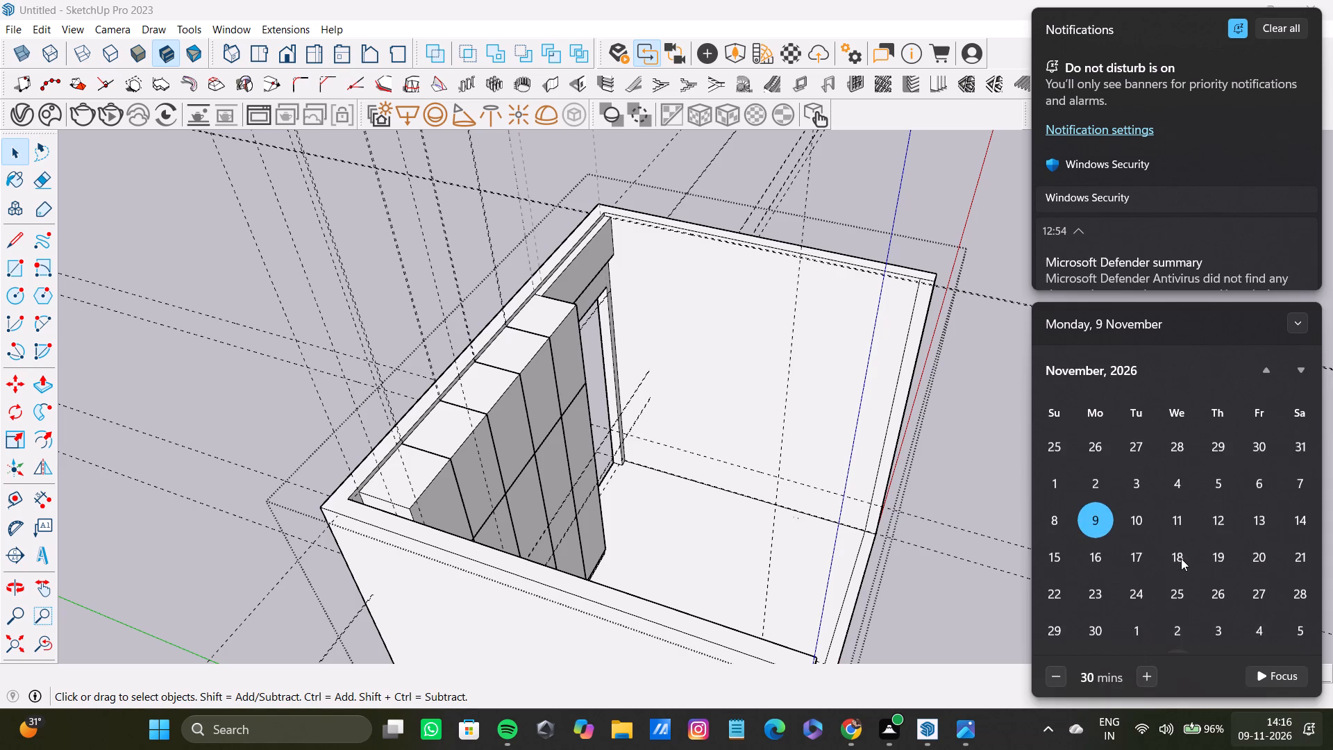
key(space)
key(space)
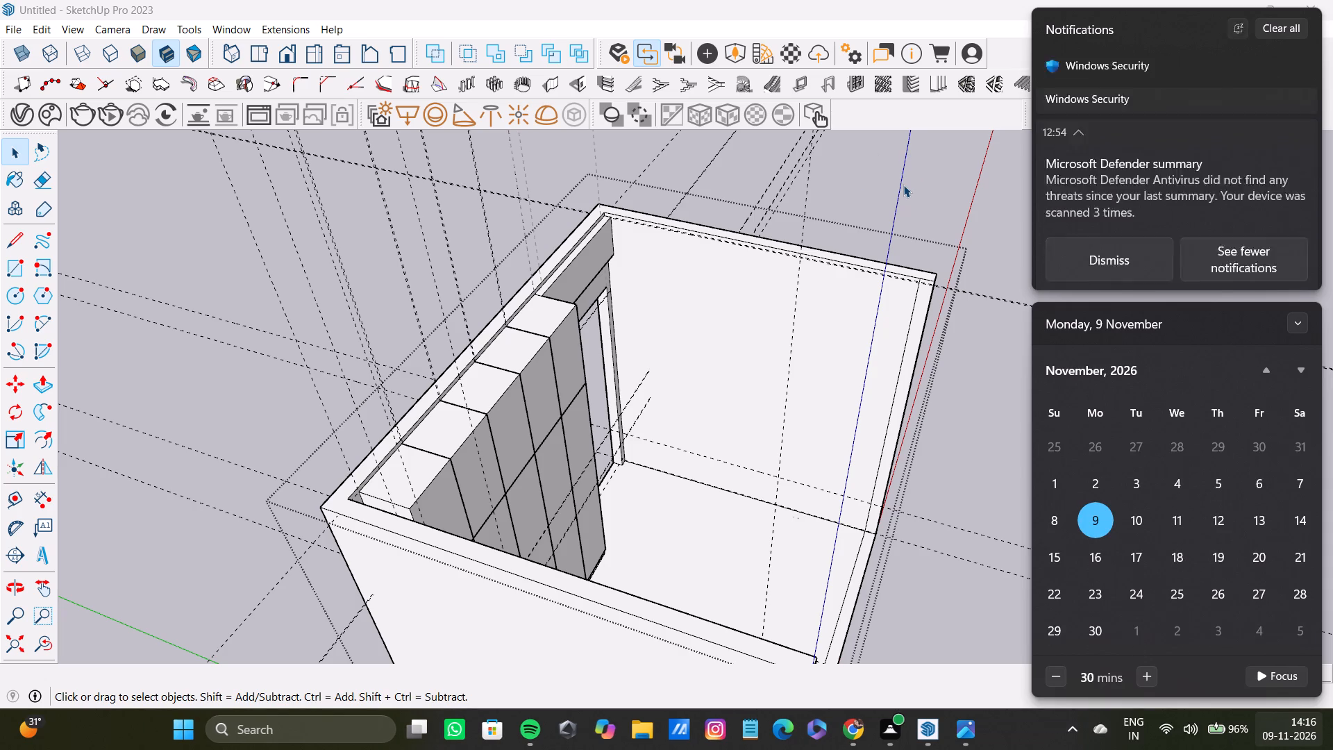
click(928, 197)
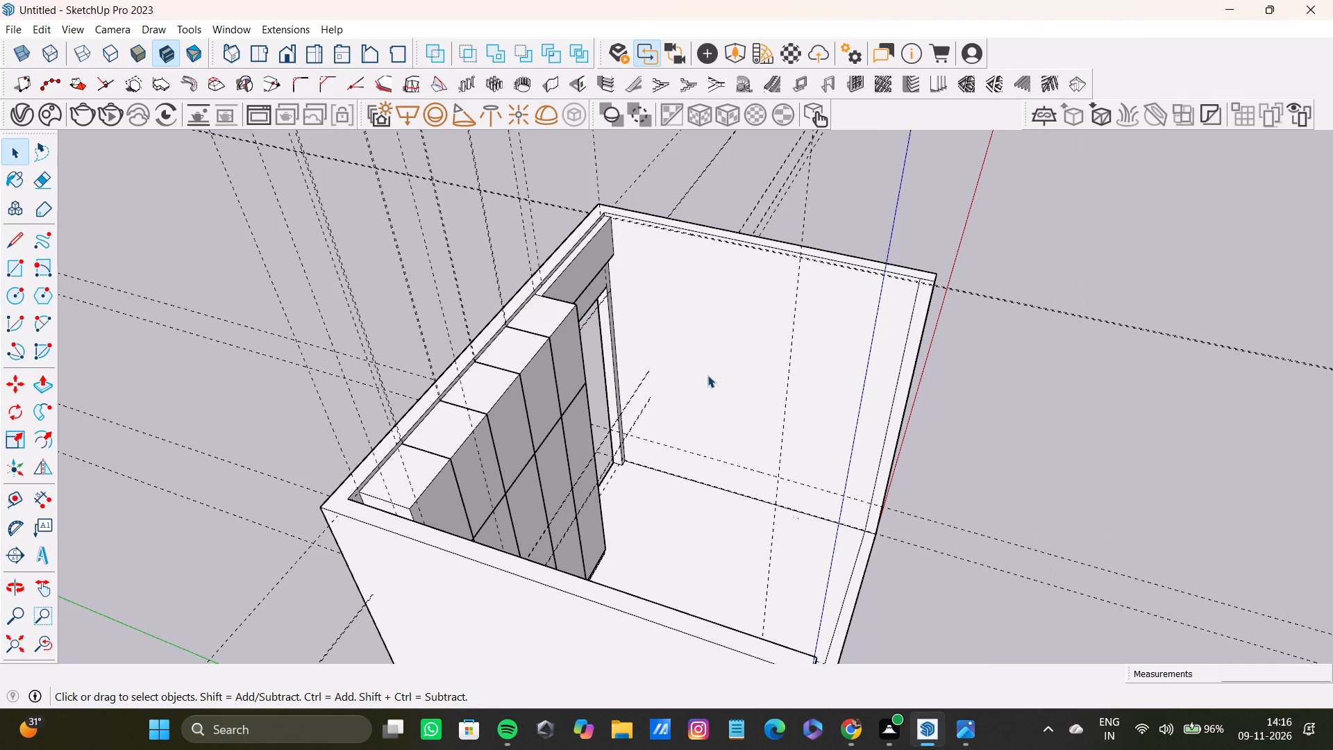
Examine the room model's tall cabinet units, the adjoining door opening and the surrounding walls from several angles.
scroll(707, 375, down, 4)
middle_drag(706, 375, 571, 349)
scroll(696, 328, up, 12)
scroll(677, 275, down, 6)
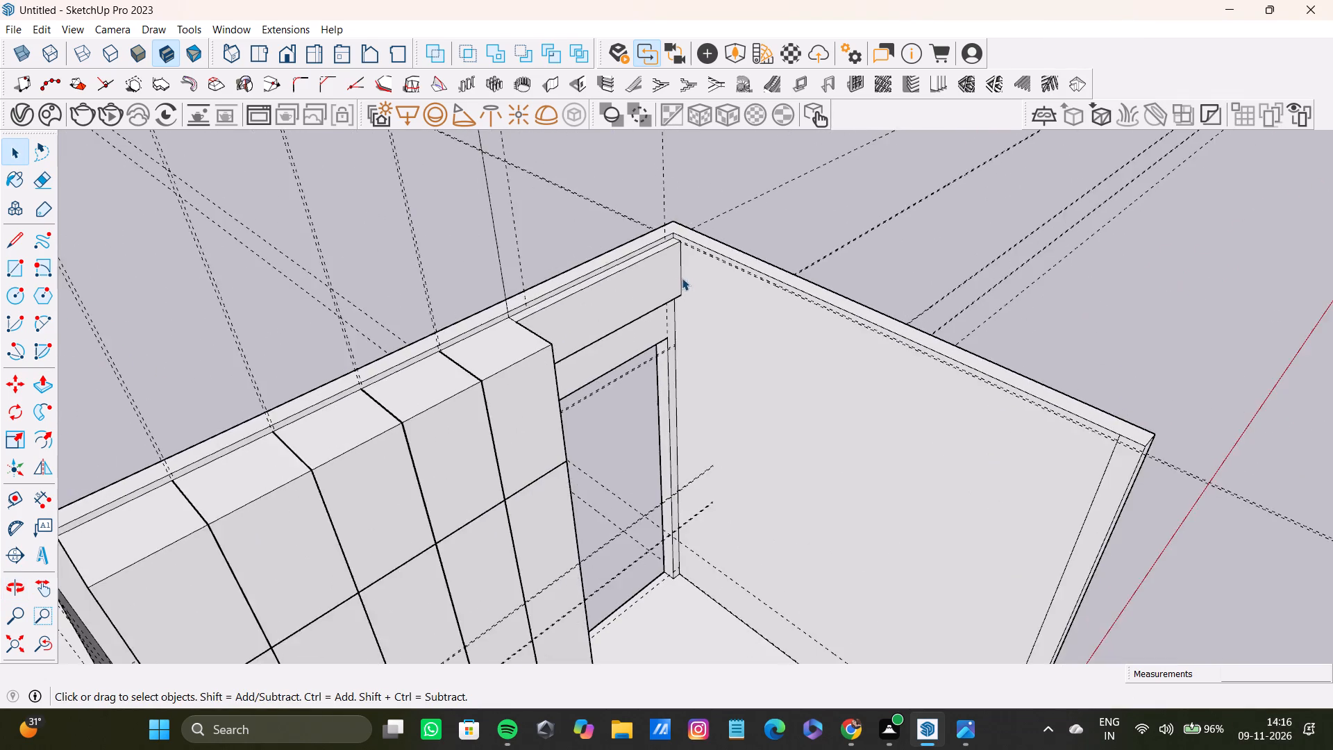
scroll(682, 278, down, 1)
shift+middle_drag(679, 287, 387, 346)
scroll(678, 440, down, 1)
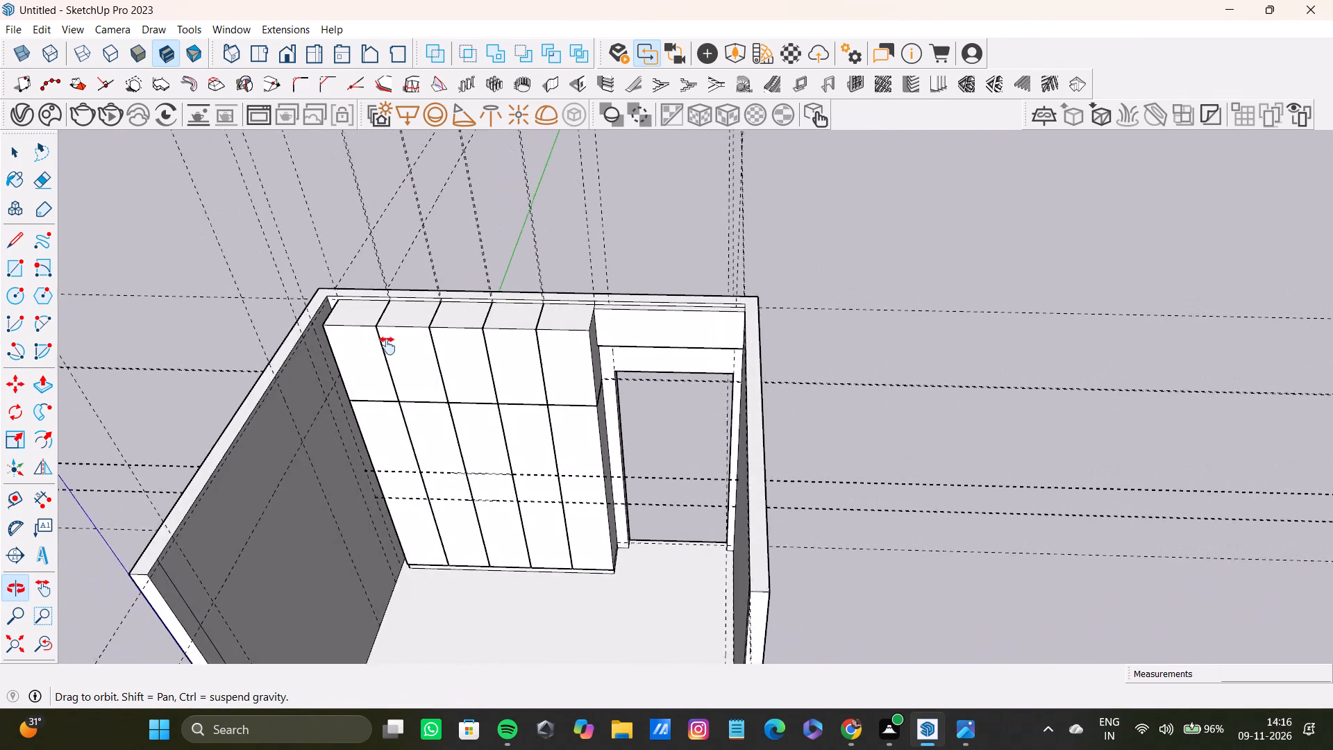
shift+middle_drag(387, 346, 369, 276)
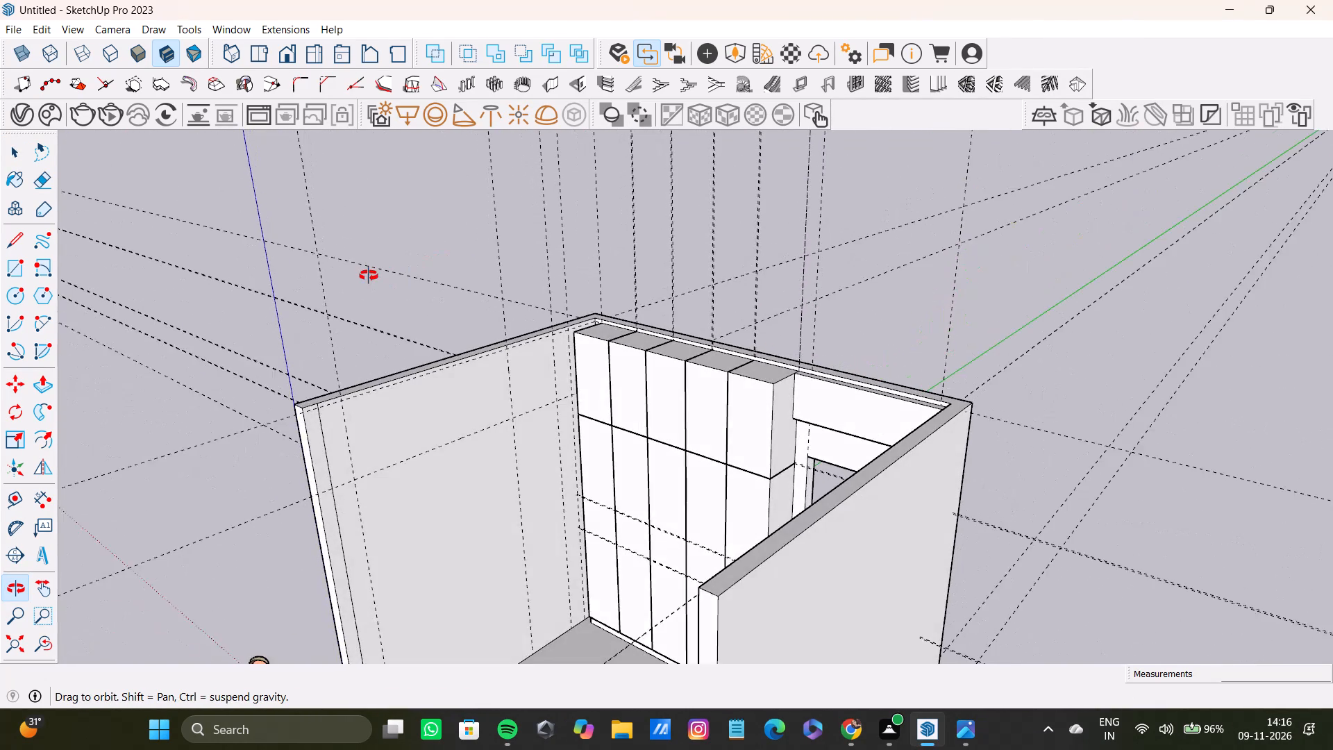
shift+middle_drag(369, 276, 369, 276)
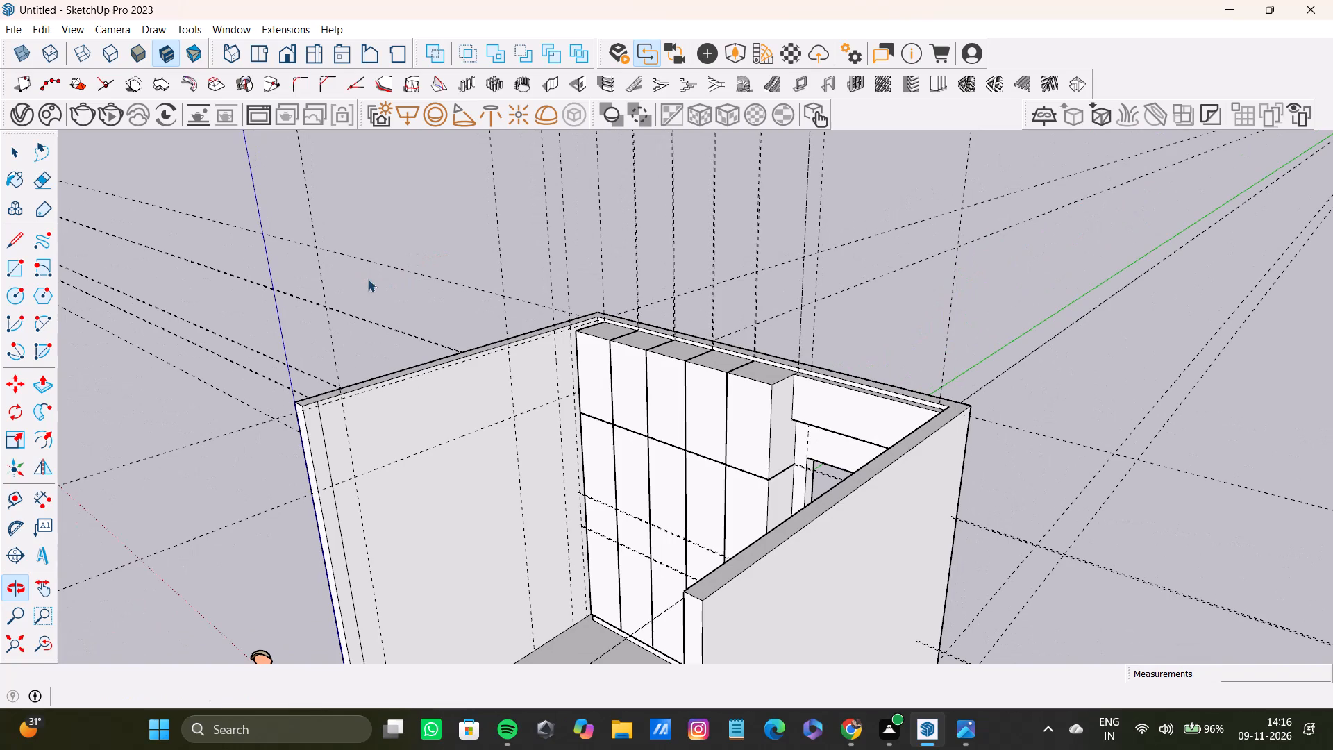
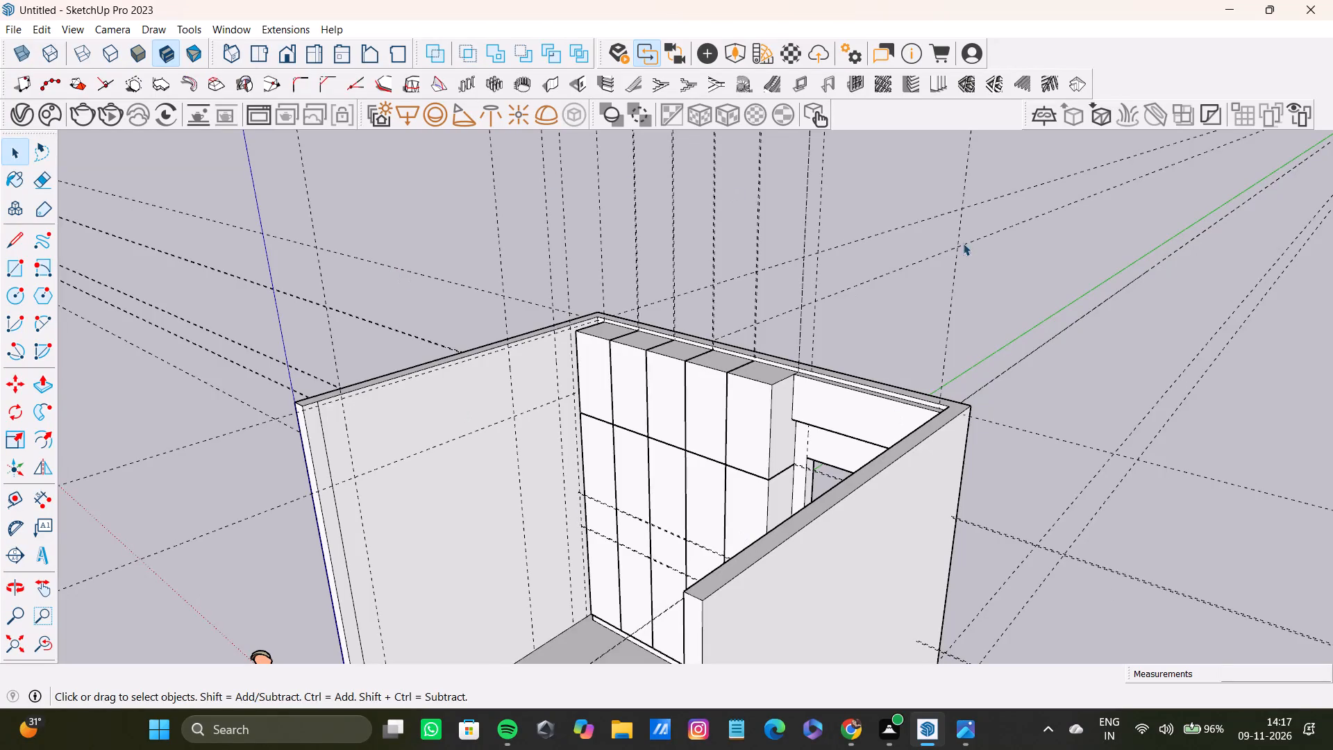
Examine the tall cabinet units, the panel above the door opening and the surrounding walls from several angles.
scroll(844, 463, down, 9)
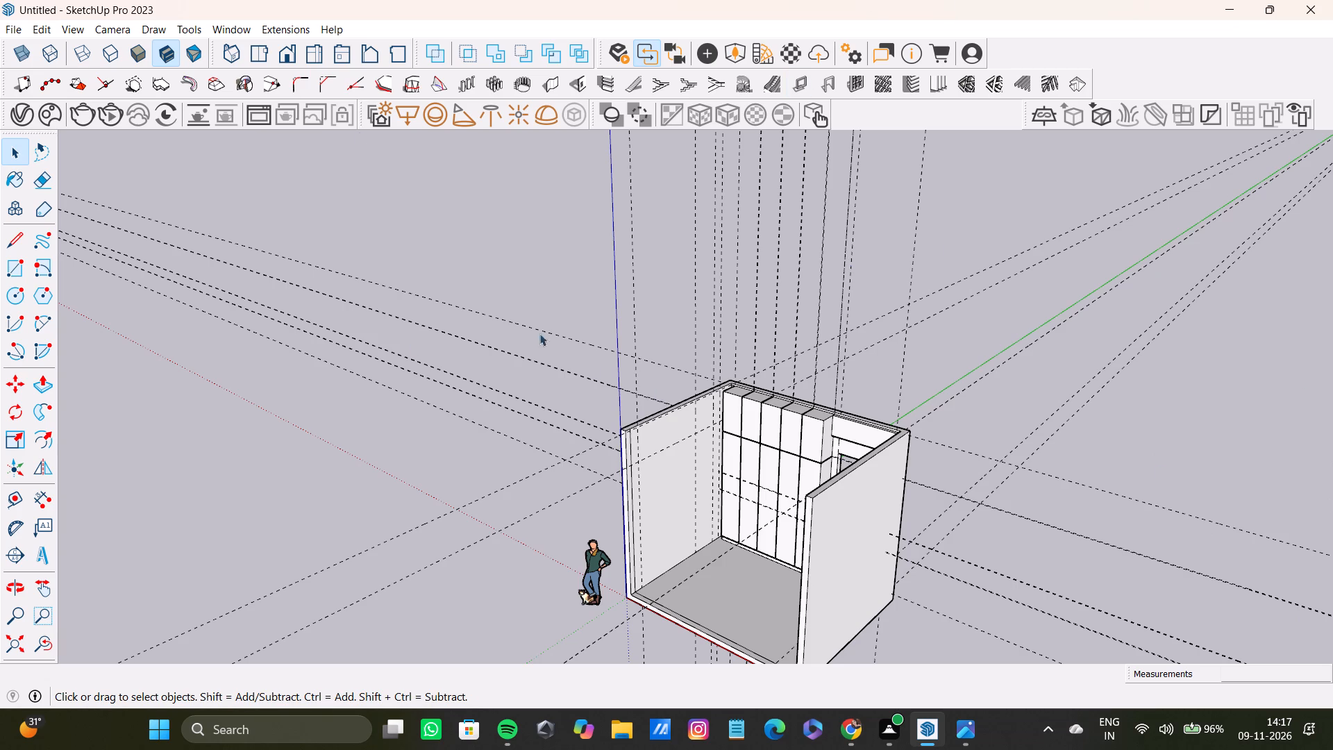
scroll(625, 384, down, 8)
shift+middle_drag(633, 397, 540, 449)
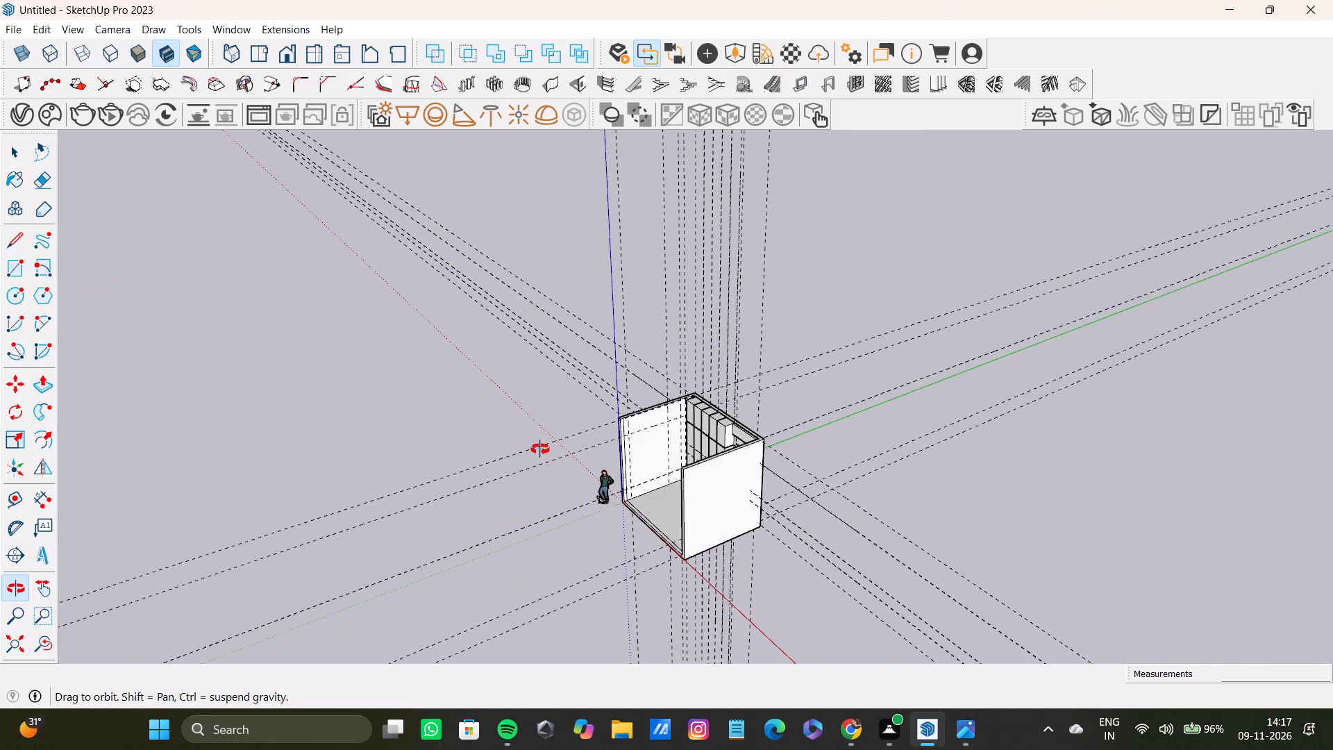
shift+middle_drag(540, 449, 499, 460)
scroll(610, 415, up, 15)
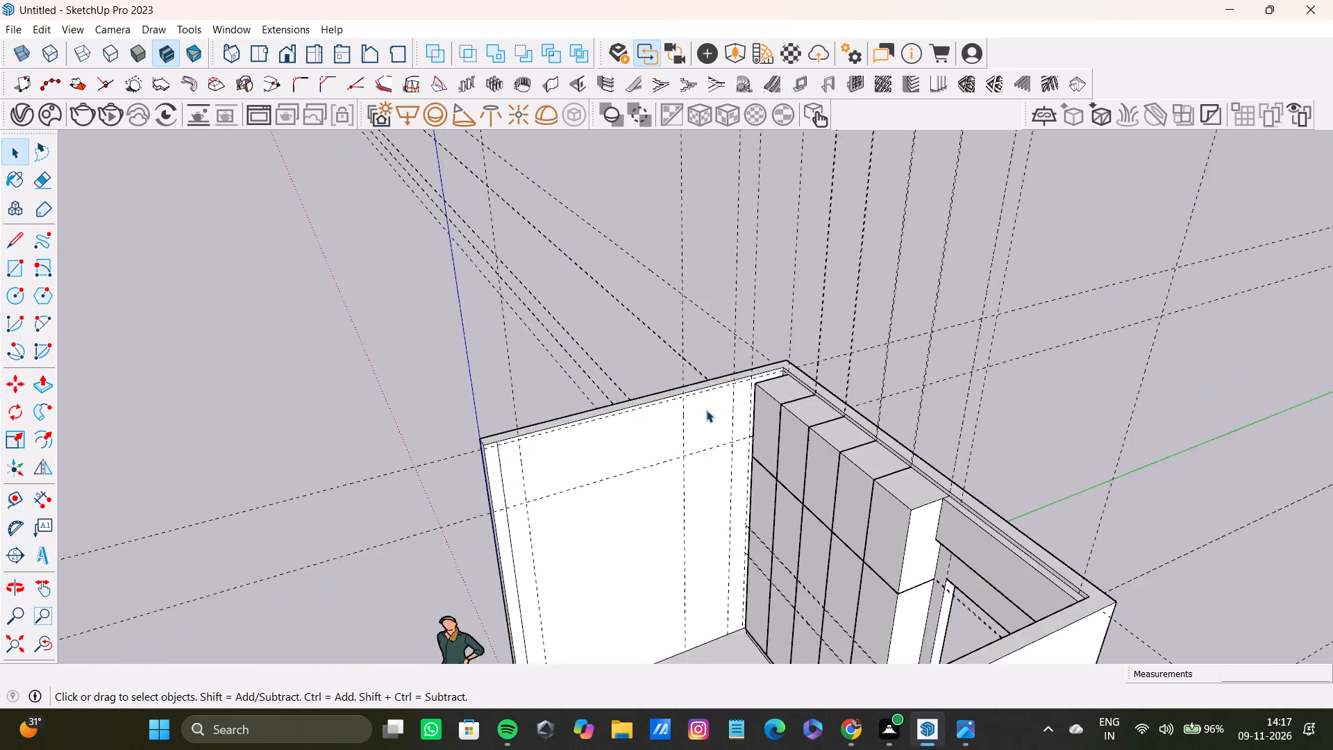
scroll(706, 410, up, 4)
scroll(734, 418, down, 4)
shift+middle_drag(734, 418, 769, 415)
scroll(741, 418, down, 1)
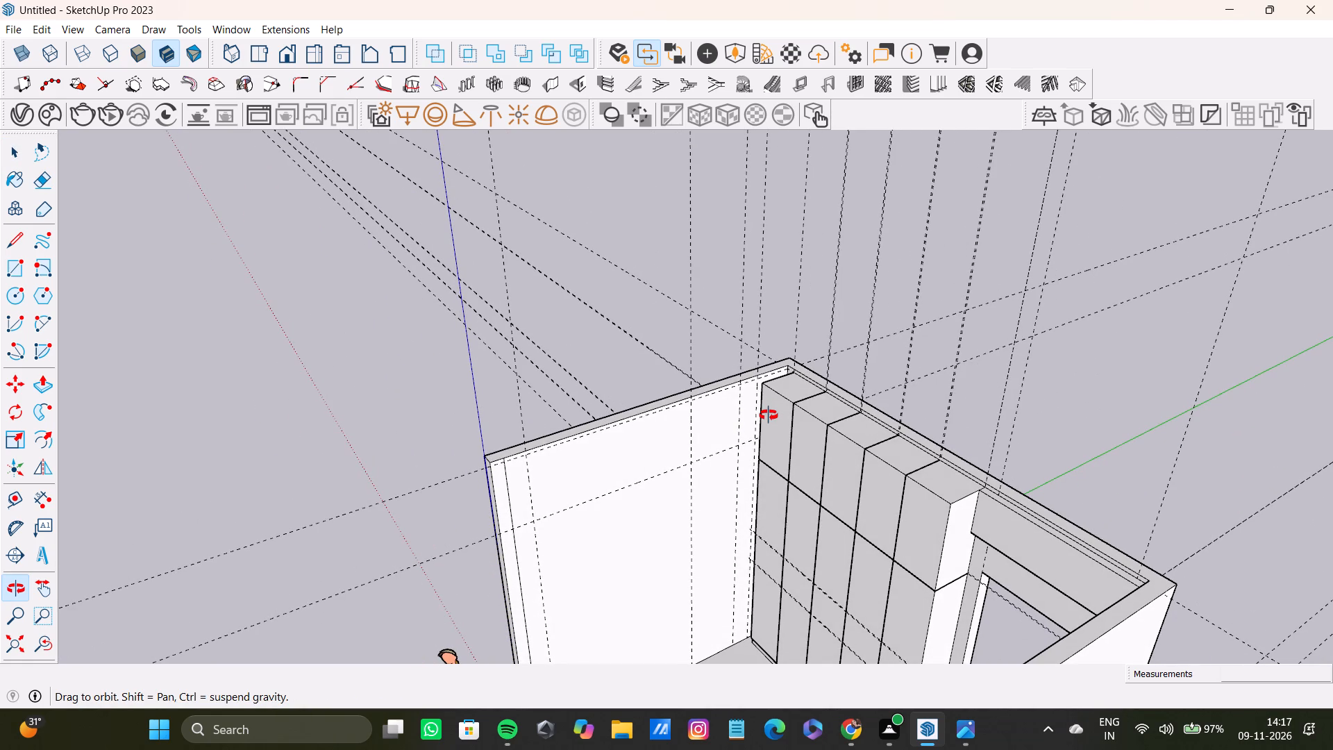
shift+middle_drag(769, 415, 759, 415)
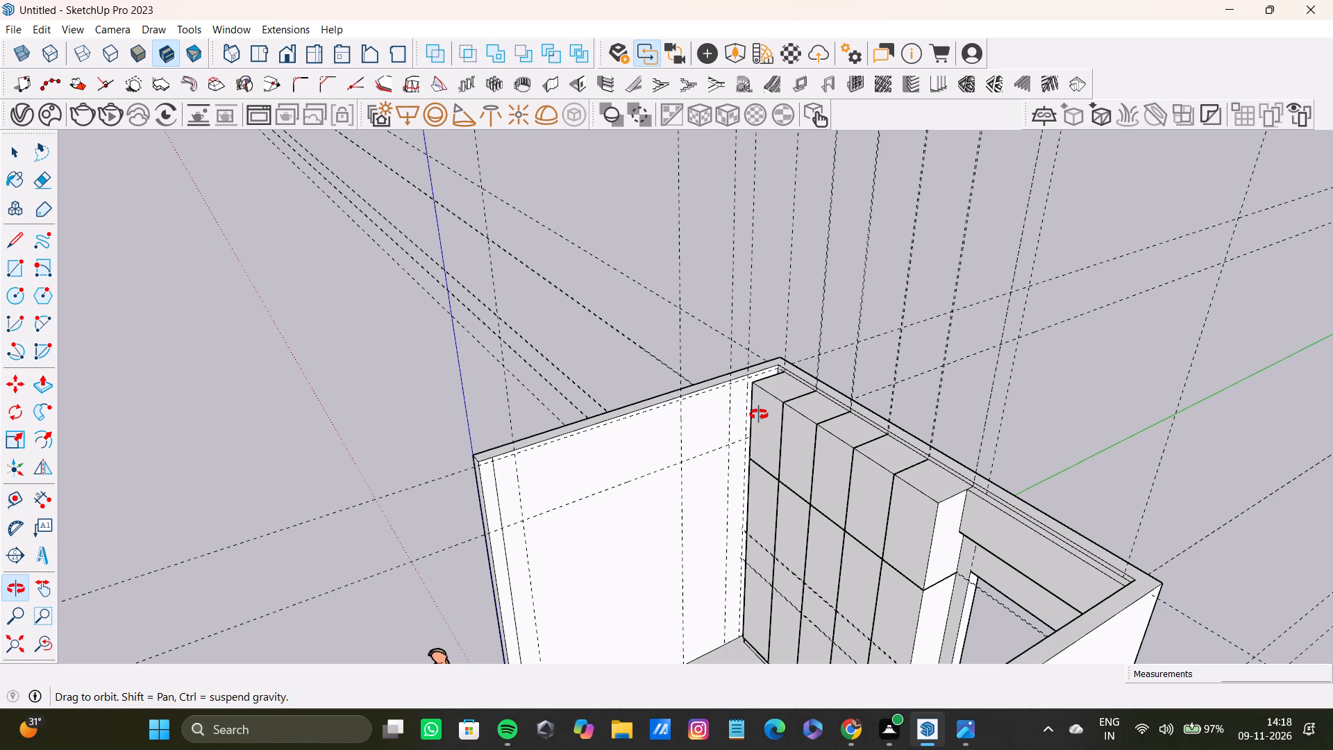
shift+middle_drag(759, 415, 921, 427)
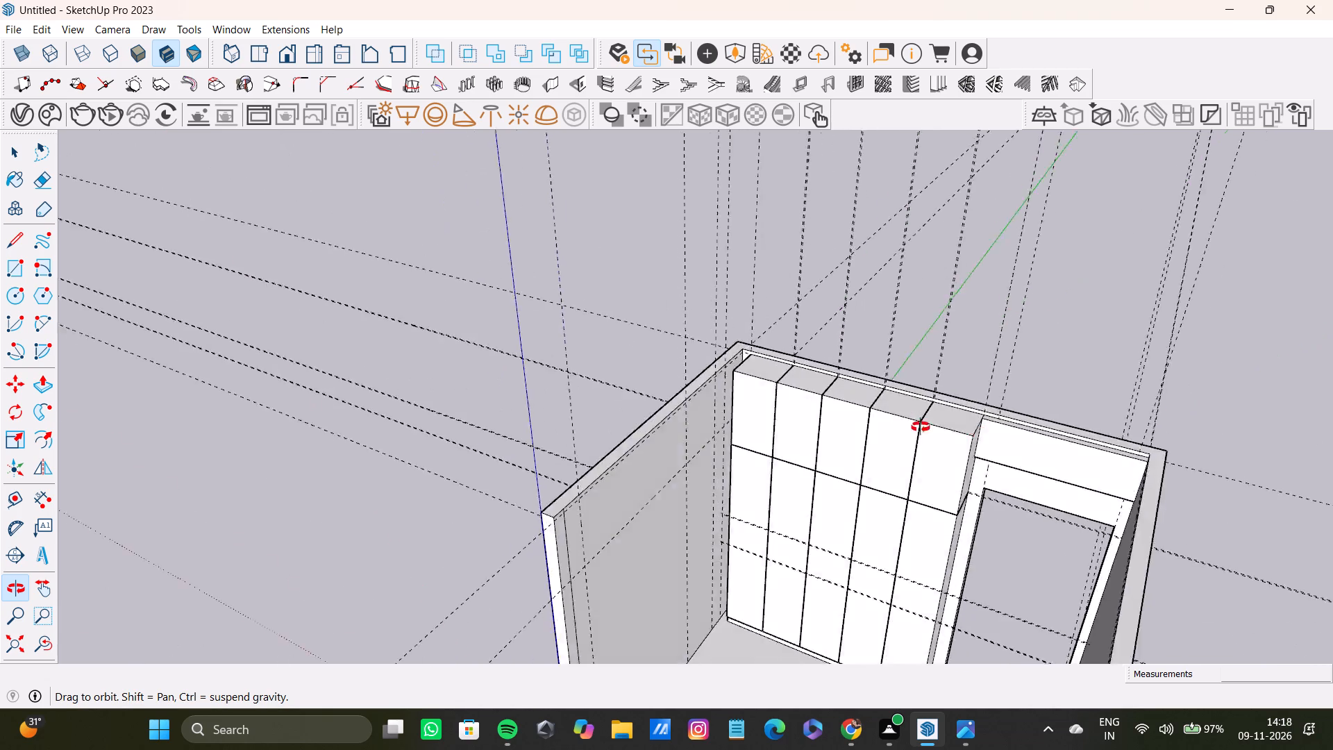
shift+middle_drag(921, 427, 1218, 439)
scroll(1299, 440, down, 3)
shift+middle_drag(1191, 410, 1076, 418)
scroll(816, 400, up, 12)
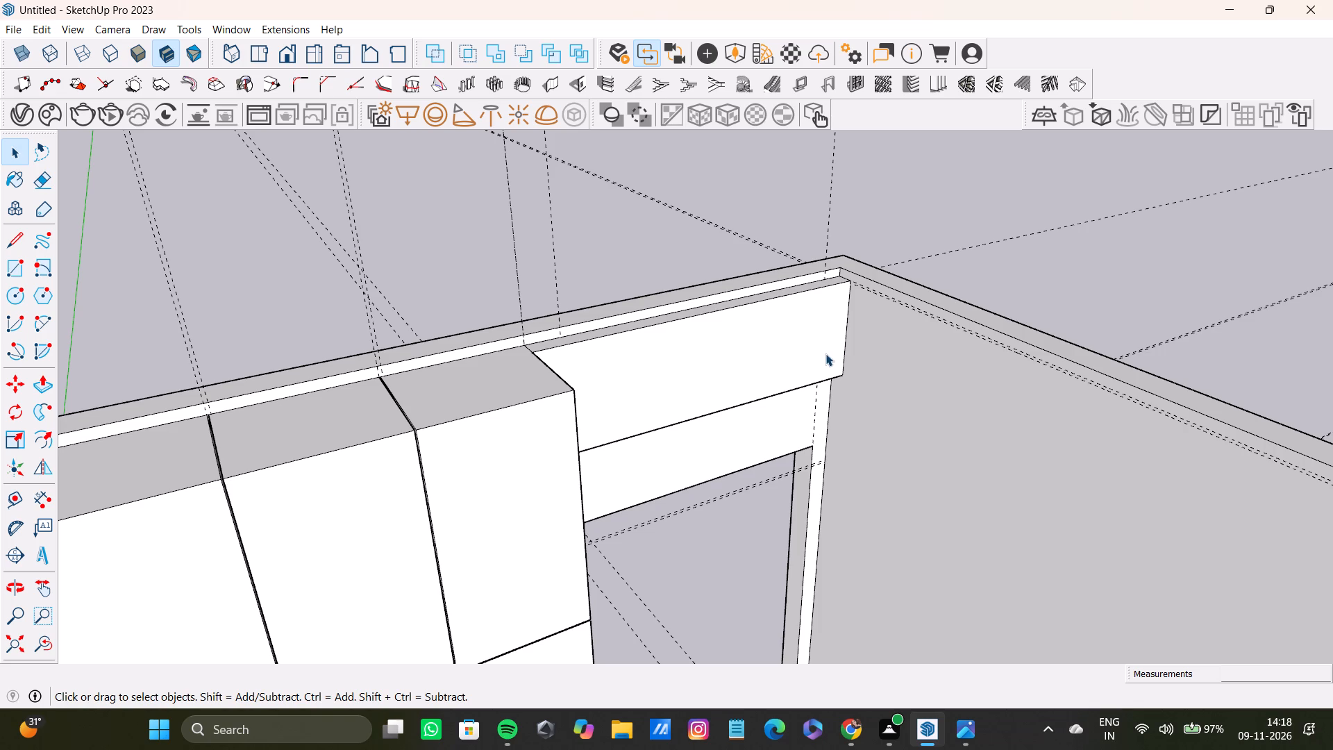
scroll(731, 310, down, 6)
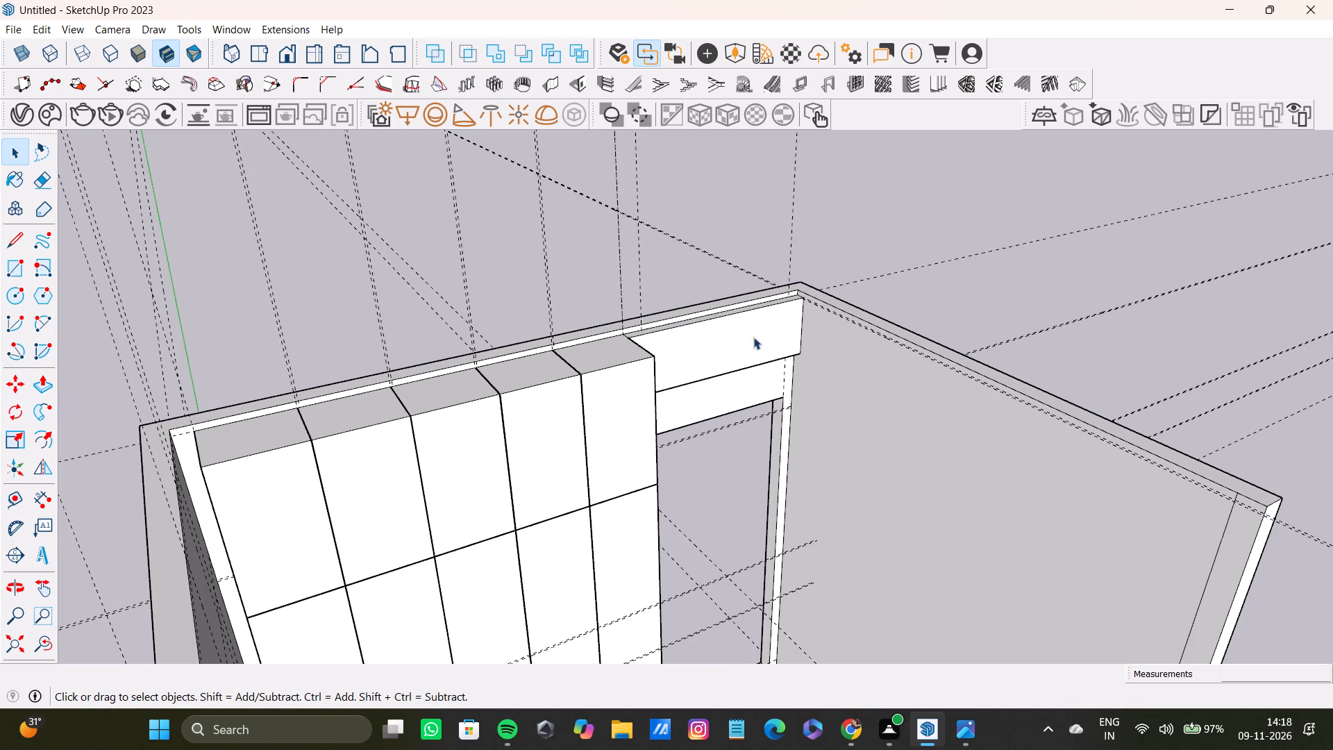
Place a guide on the side wall beside the door, about 2' out from the end edge of the panel above the opening.
key(t)
scroll(809, 345, up, 4)
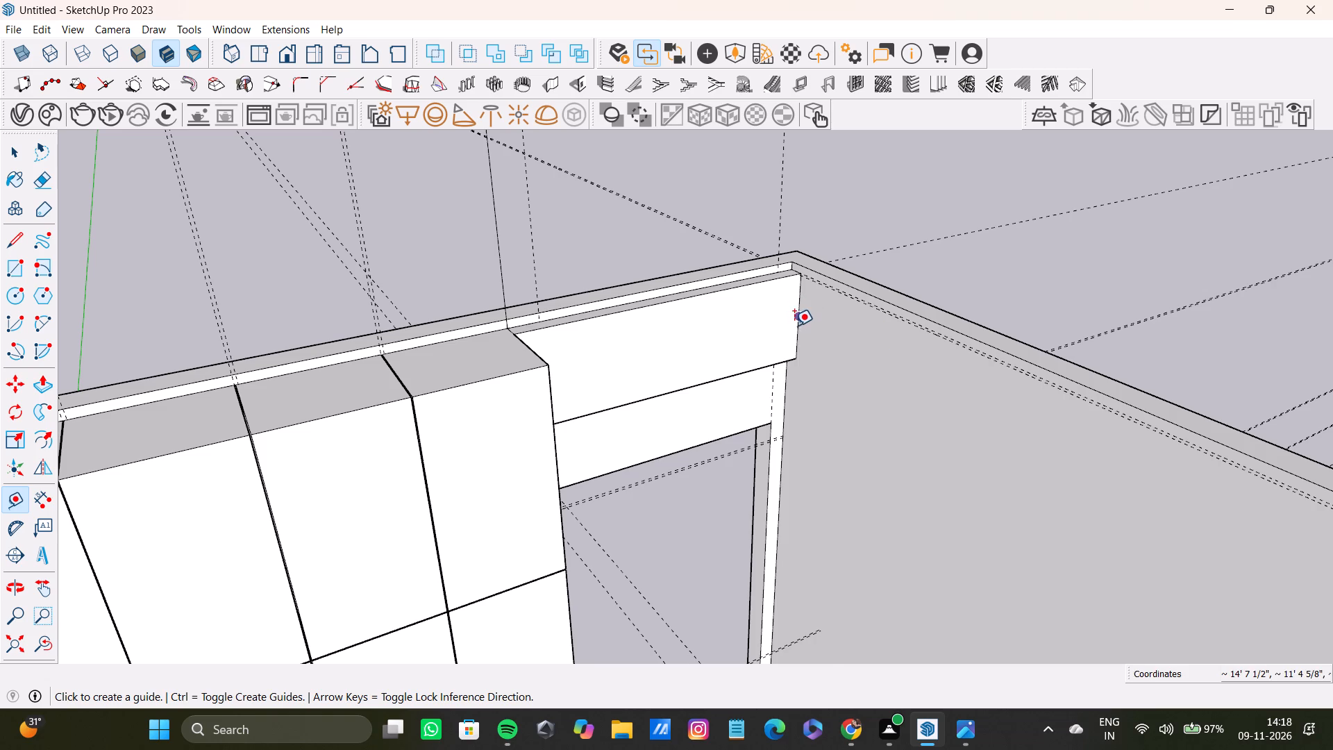
click(794, 326)
scroll(860, 399, down, 7)
shift+middle_drag(860, 397, 855, 352)
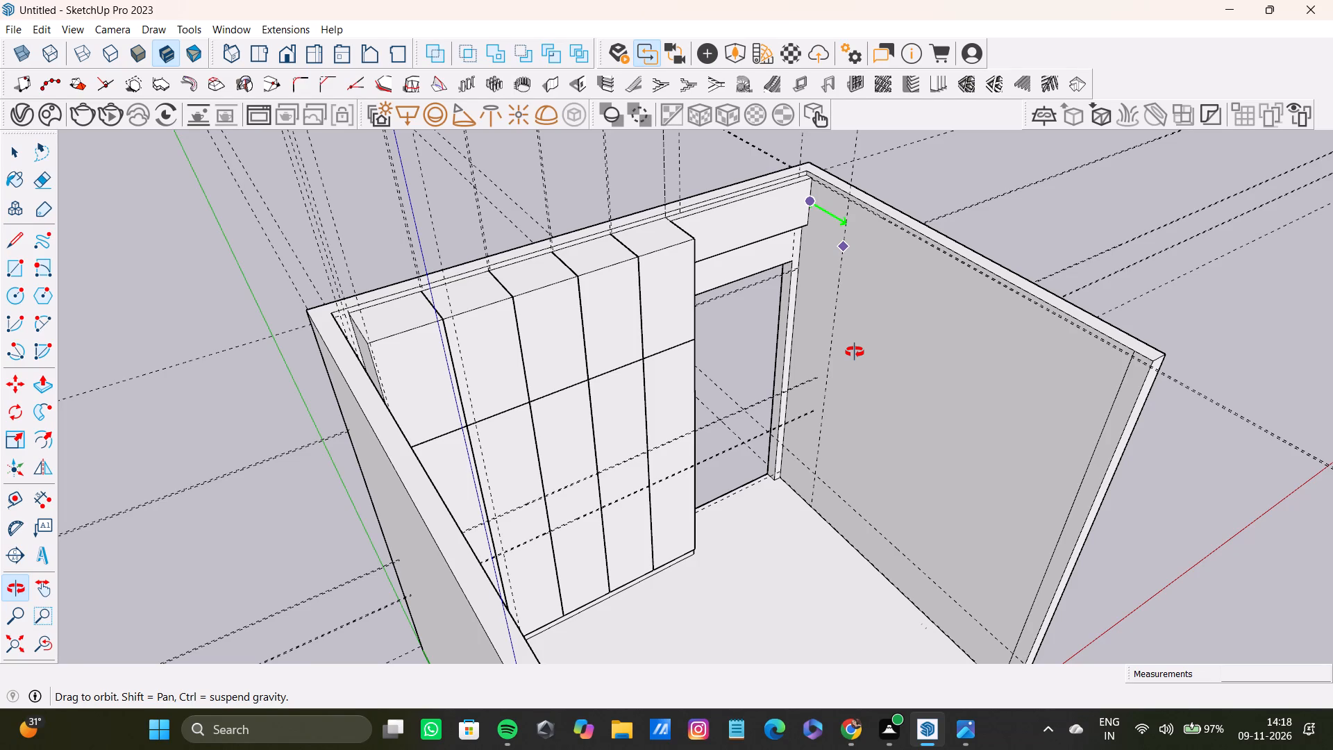
shift+middle_drag(855, 352, 846, 362)
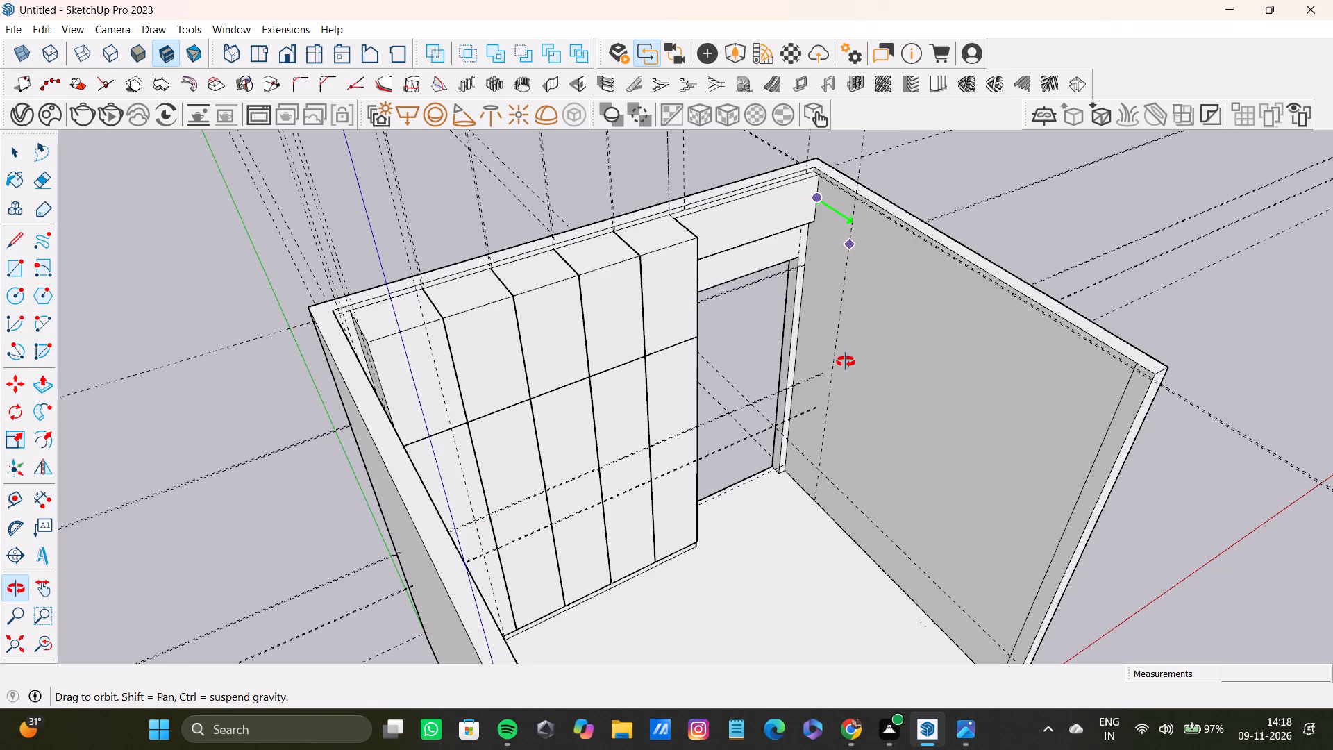
shift+middle_drag(846, 362, 834, 393)
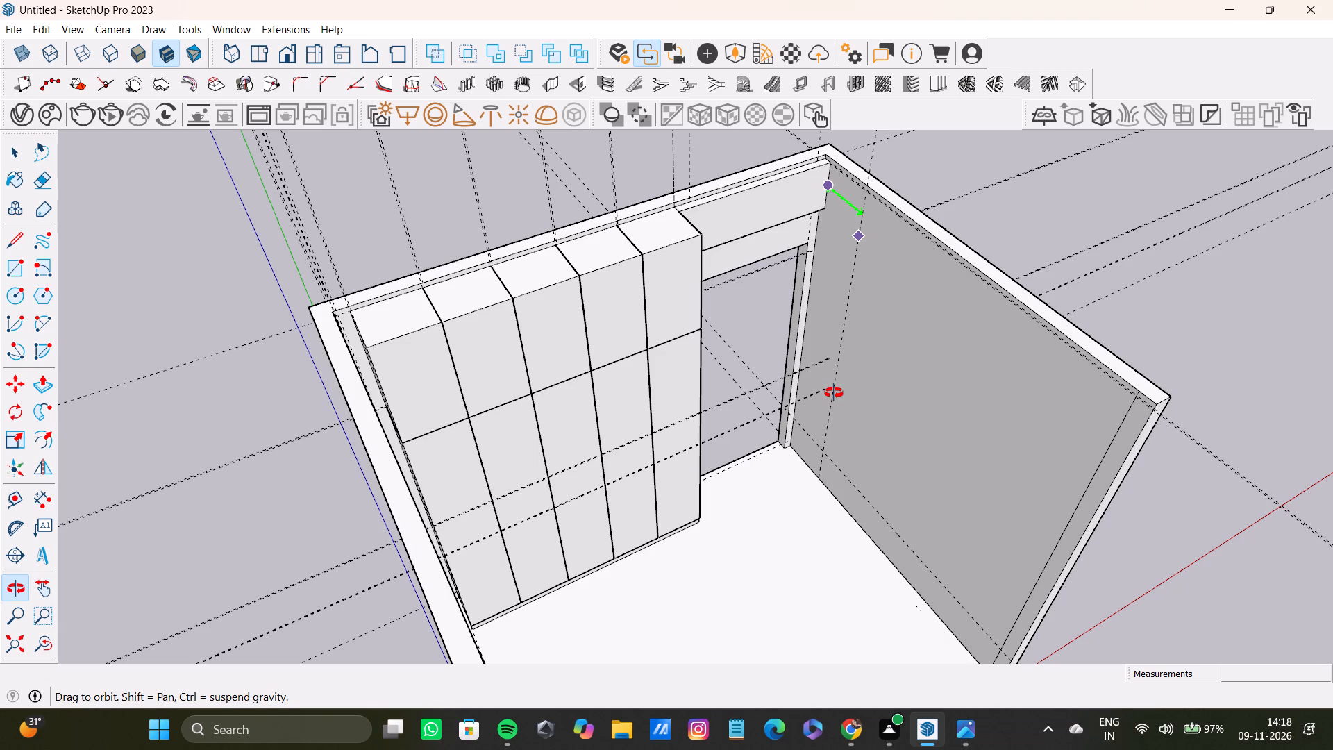
shift+middle_drag(834, 393, 800, 321)
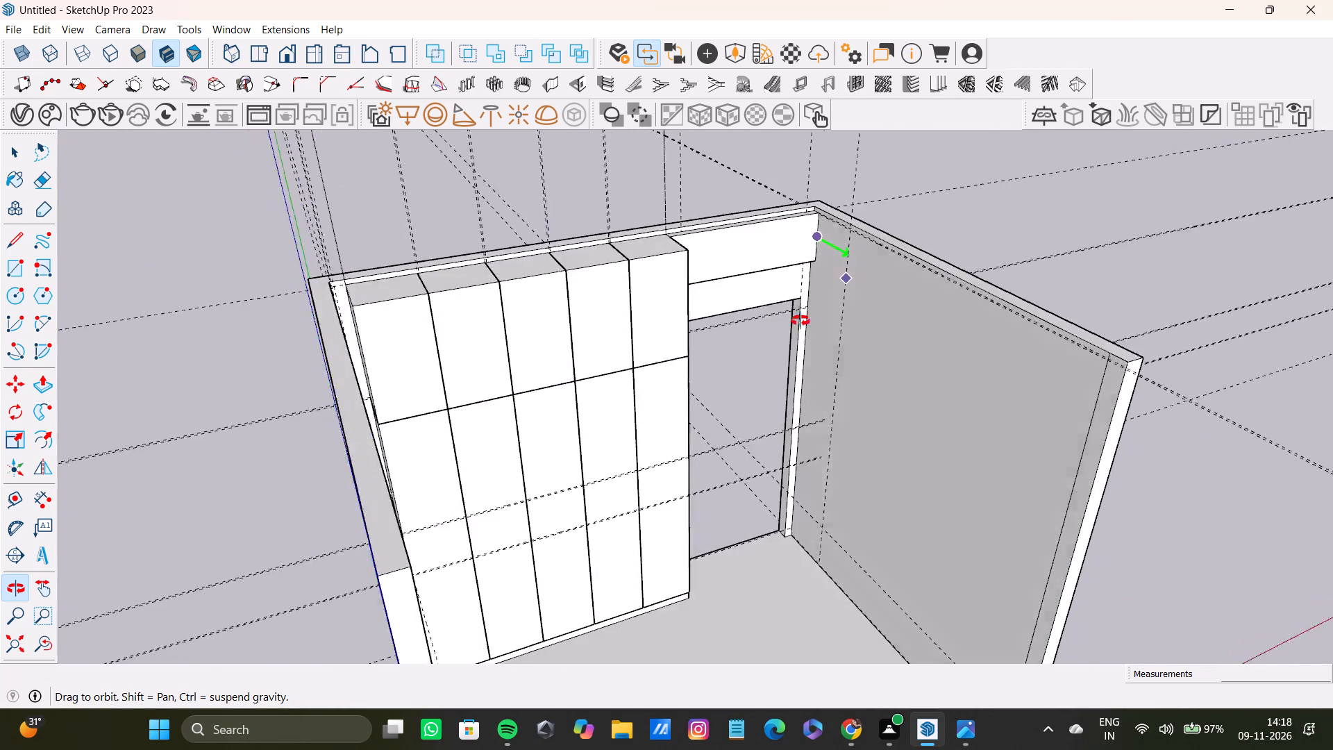
shift+middle_drag(800, 321, 417, 344)
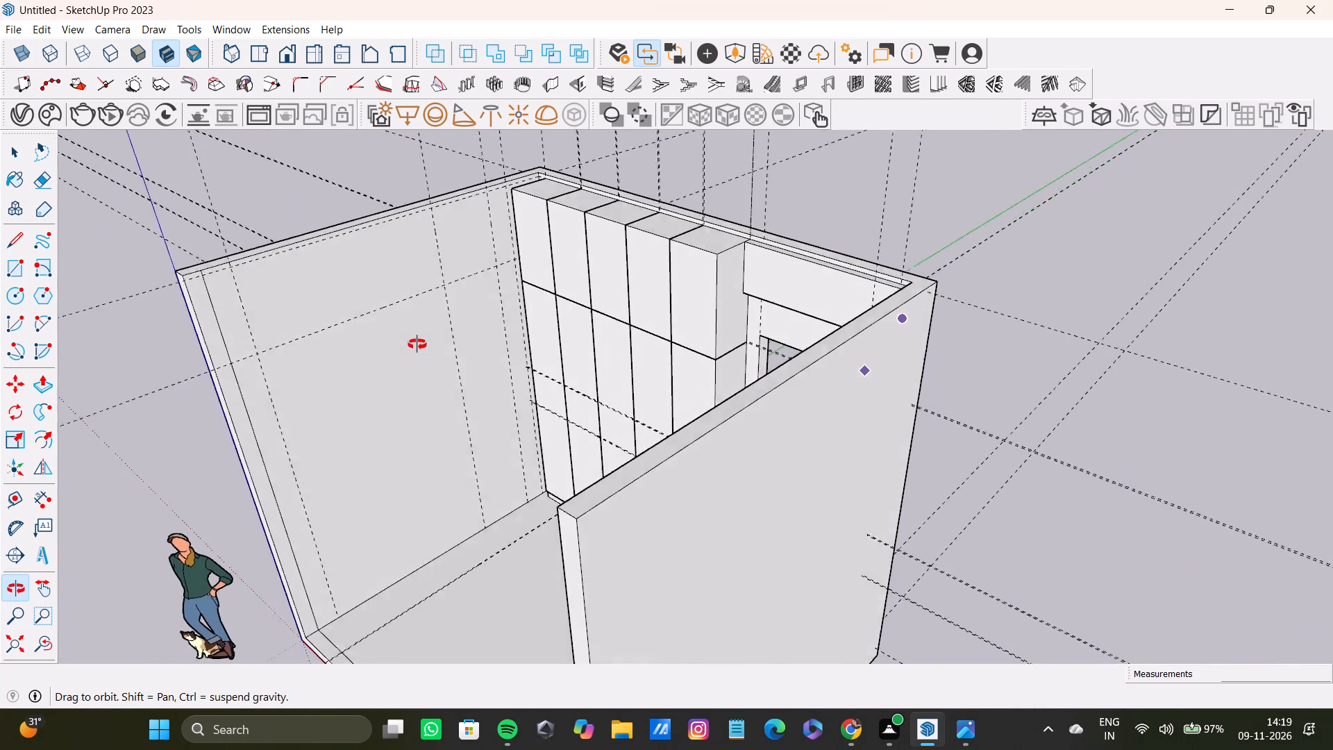
shift+middle_drag(417, 344, 424, 397)
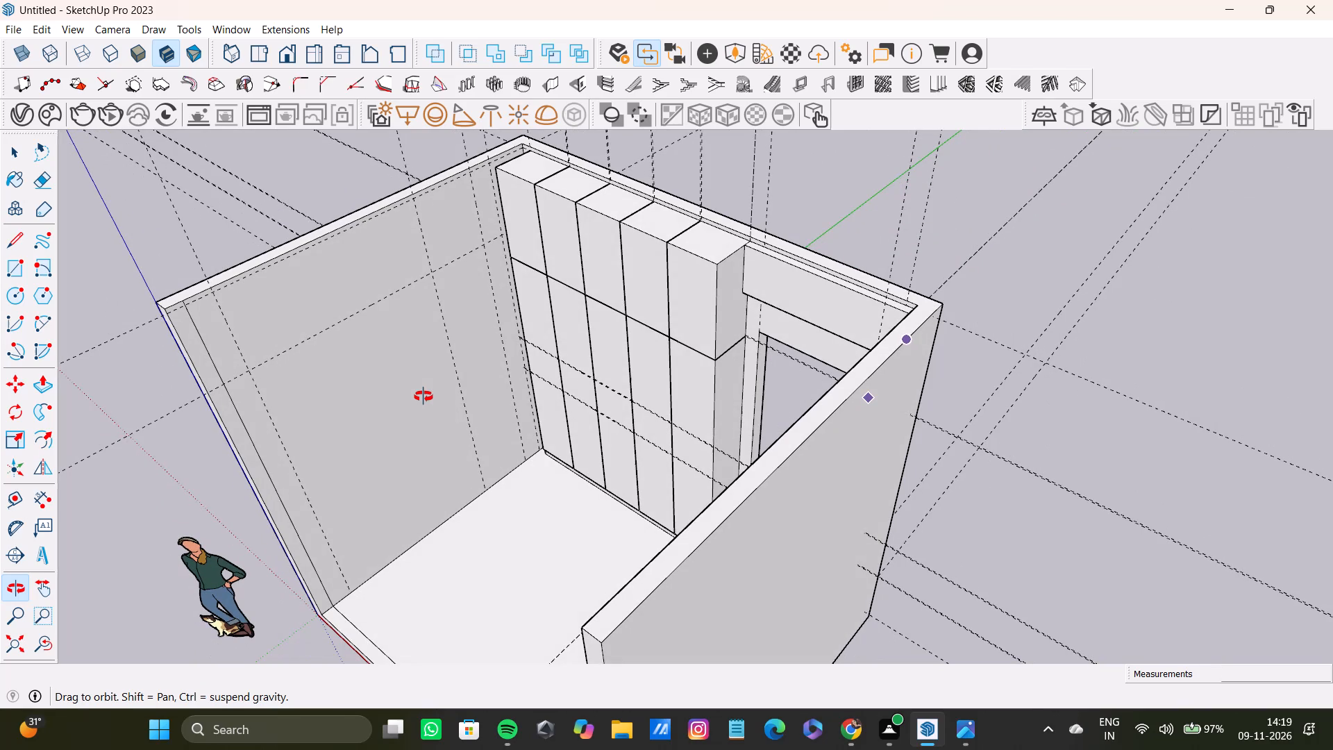
shift+middle_drag(424, 397, 436, 397)
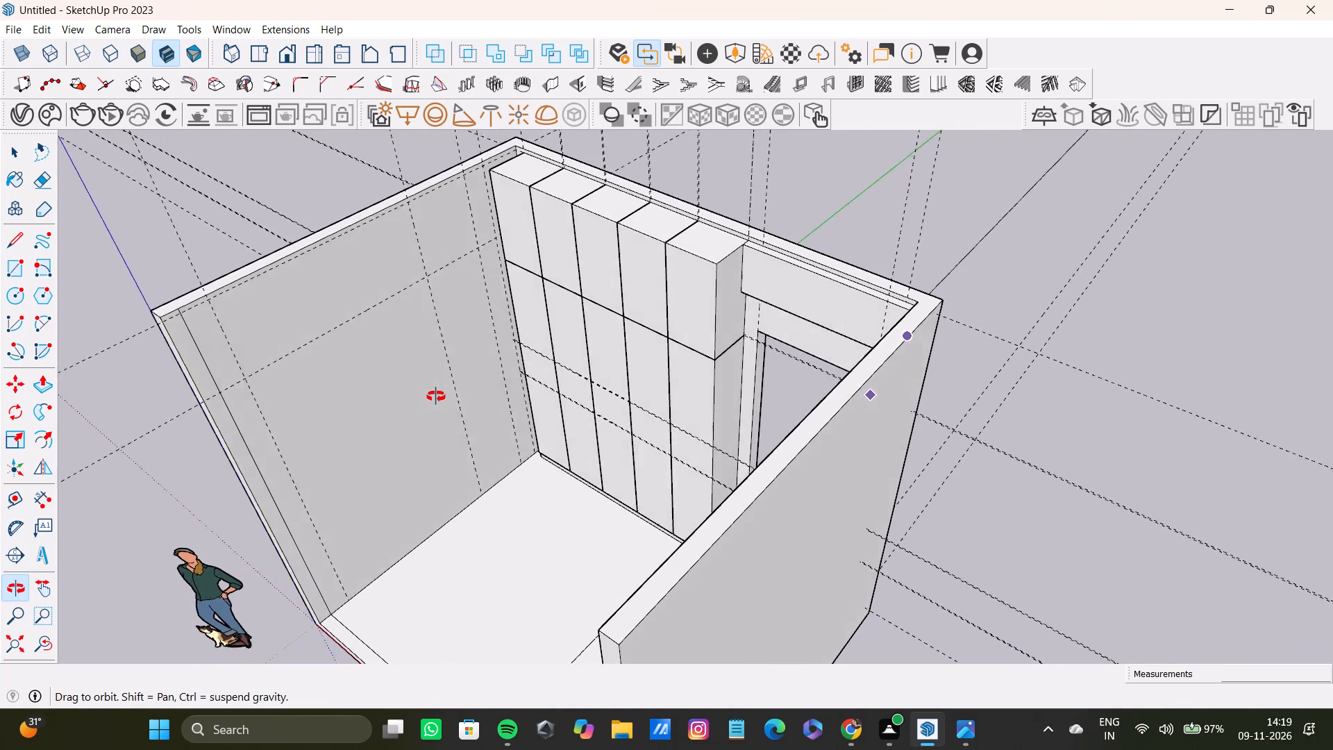
shift+middle_drag(436, 397, 459, 397)
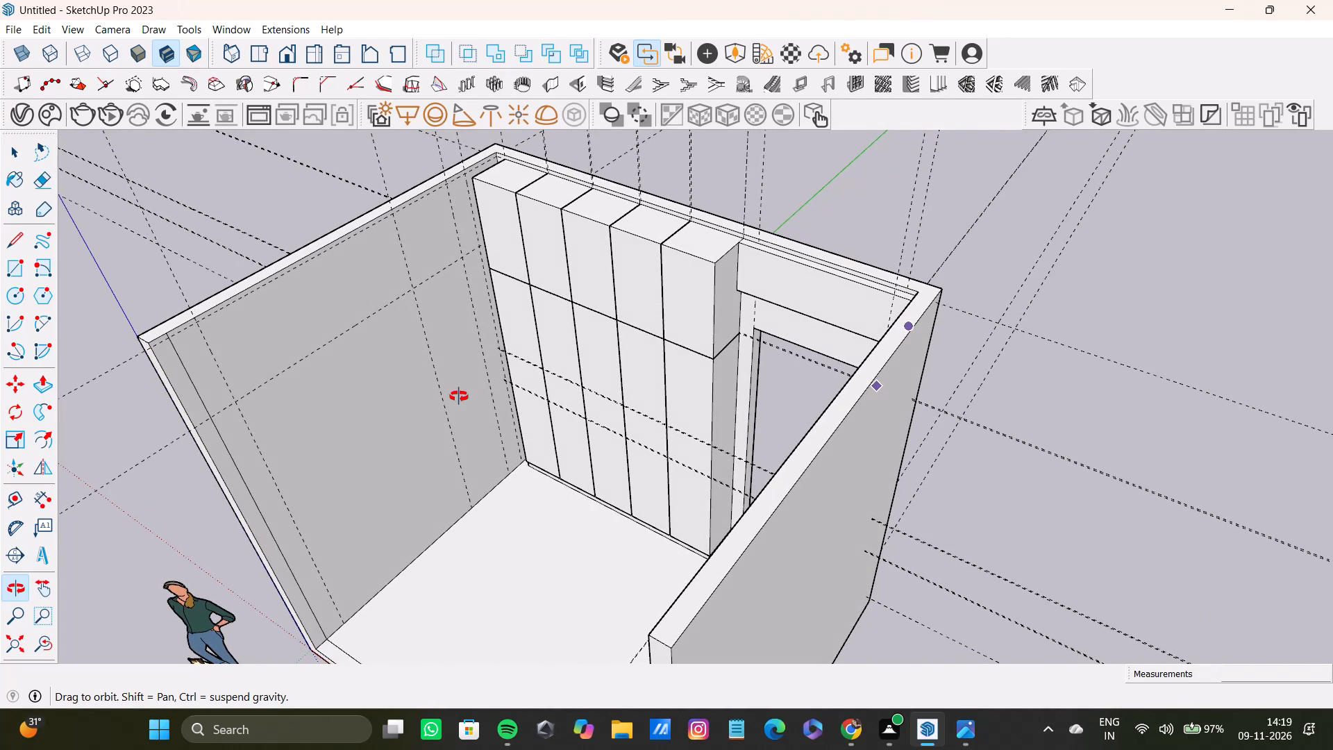
shift+middle_drag(459, 397, 763, 443)
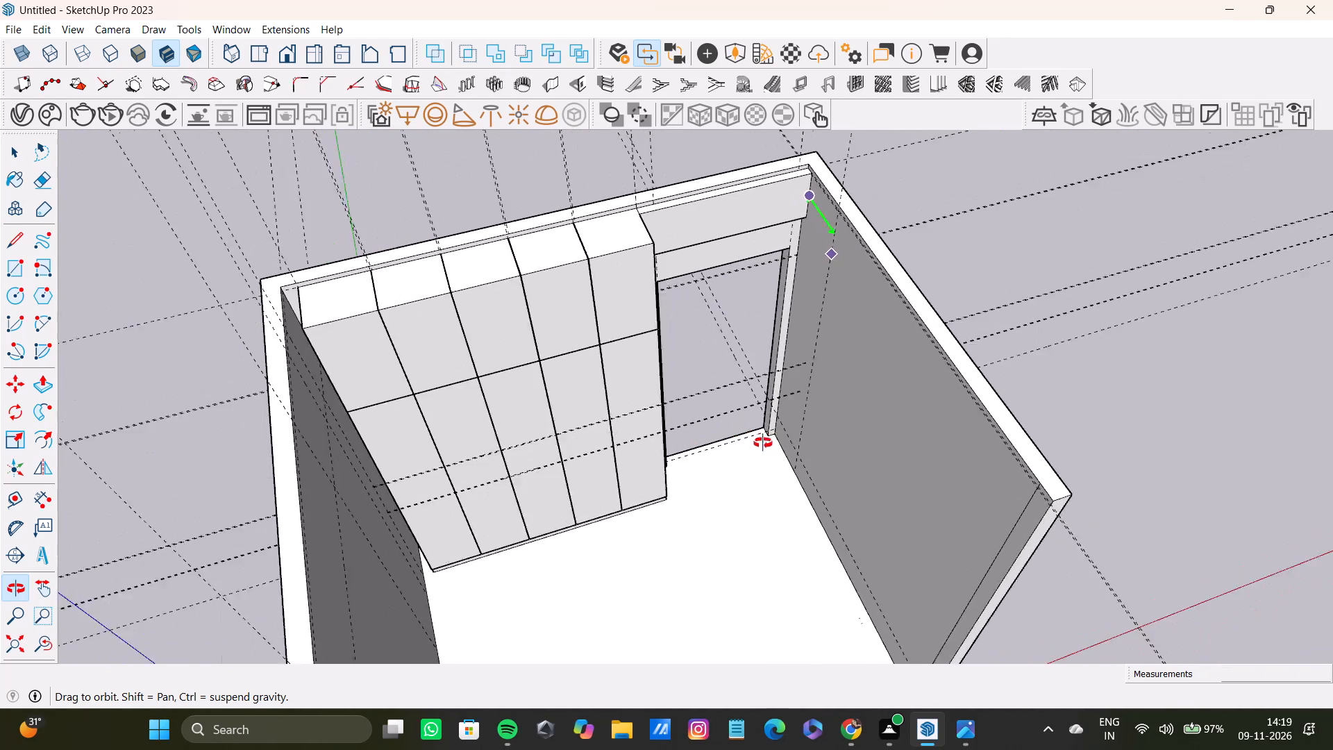
shift+middle_drag(763, 443, 787, 447)
scroll(818, 276, up, 4)
scroll(898, 247, down, 3)
shift+middle_drag(889, 269, 878, 329)
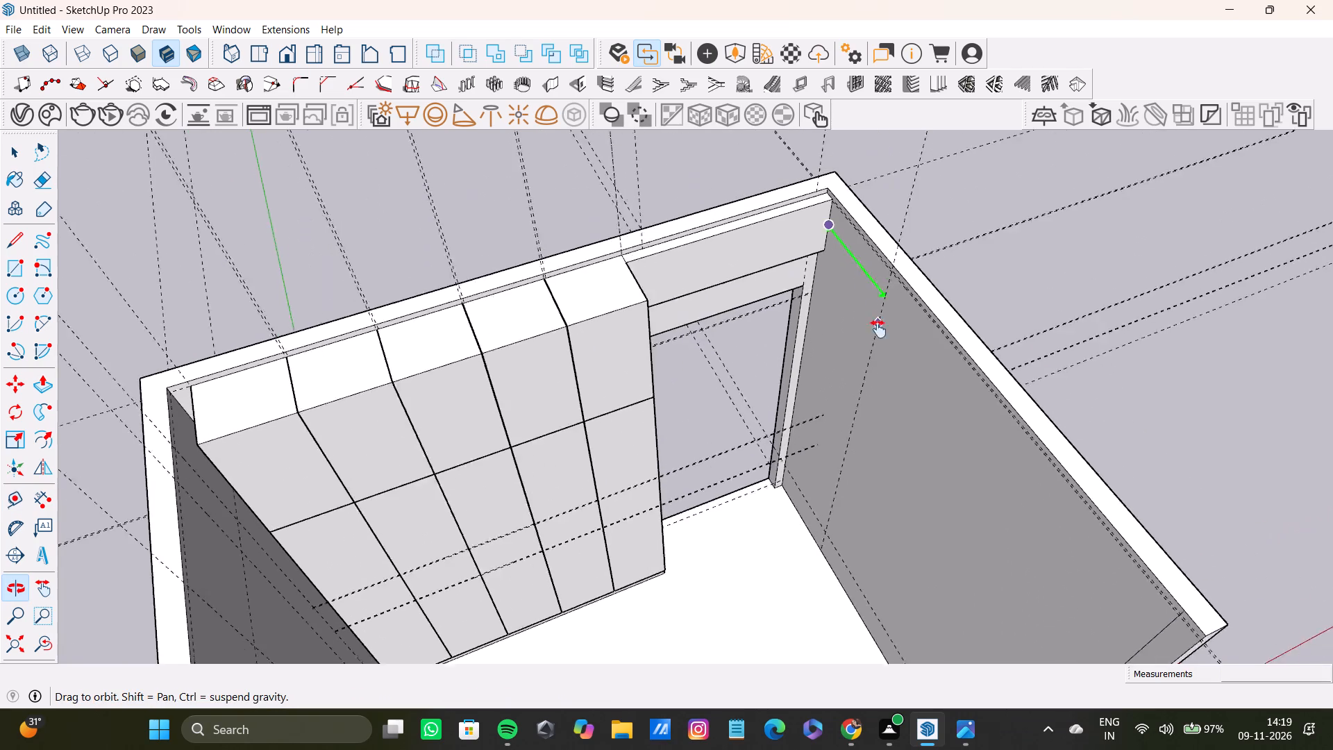
shift+middle_drag(878, 329, 816, 392)
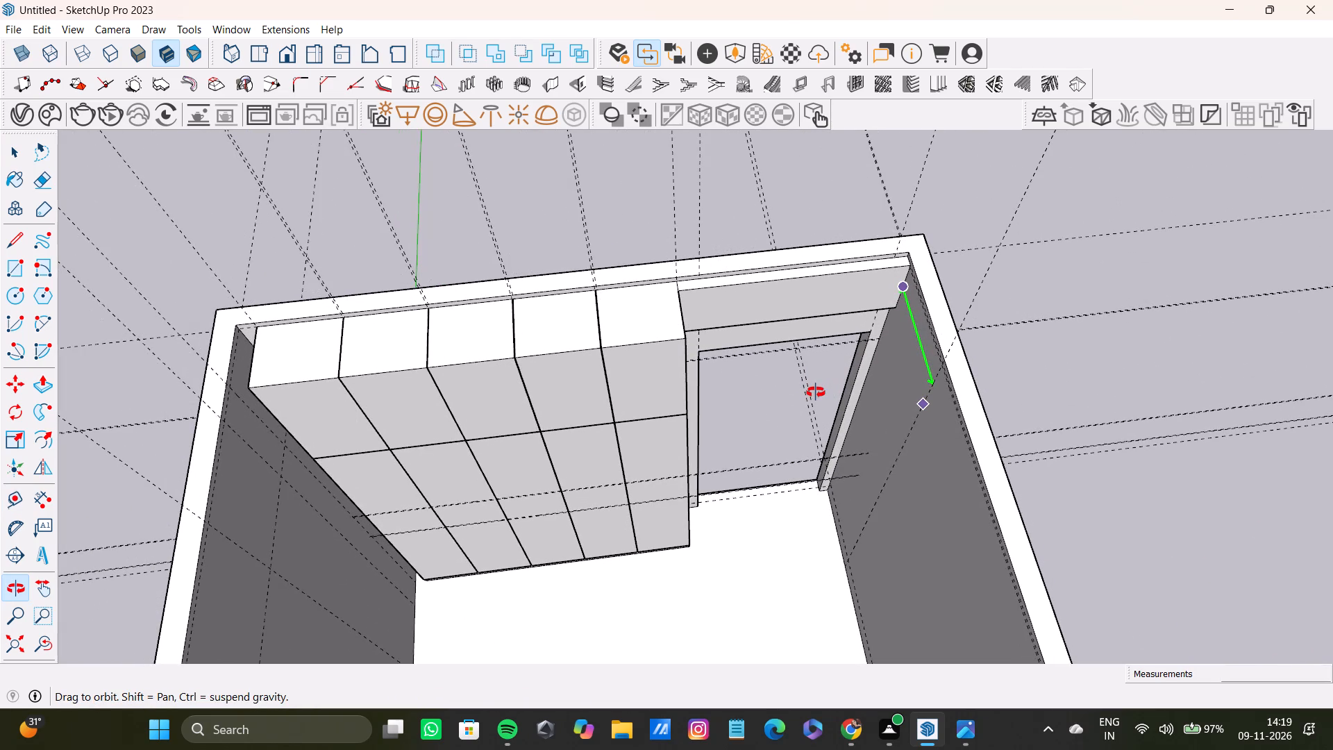
shift+middle_drag(816, 392, 829, 396)
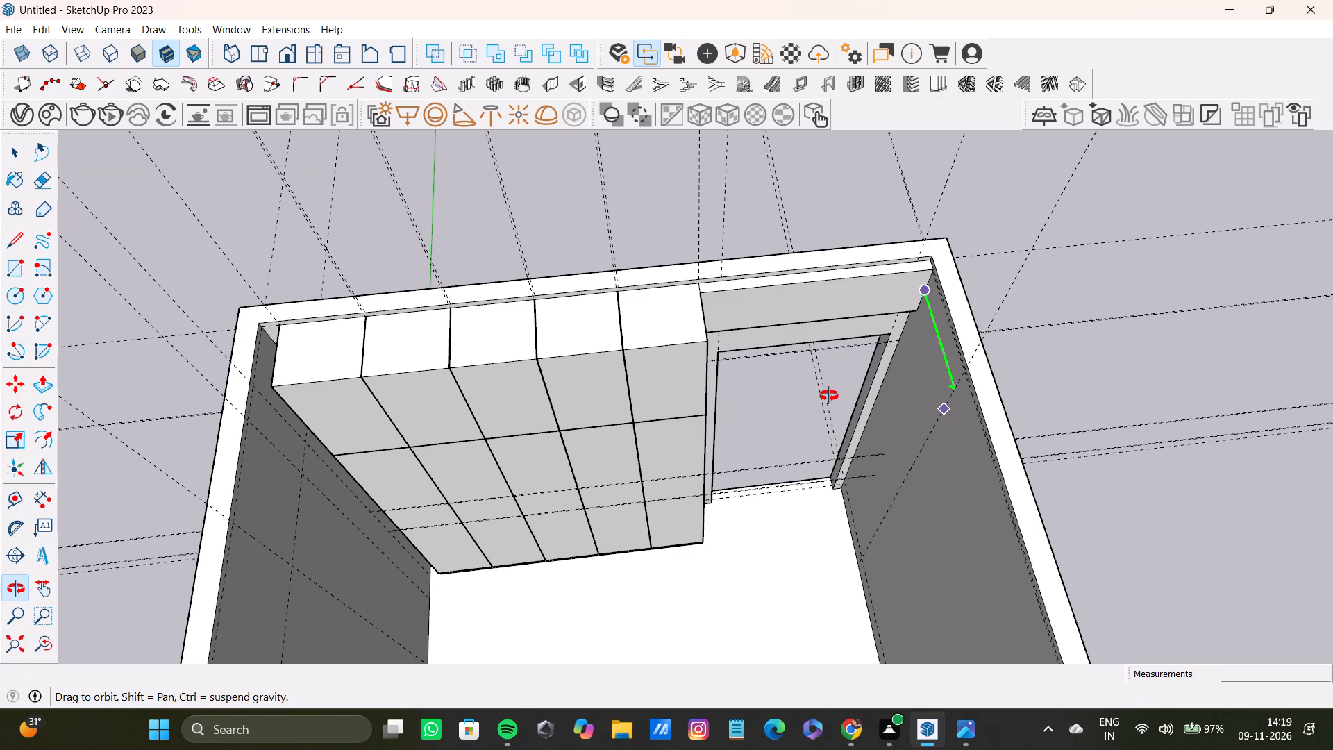
shift+middle_drag(829, 396, 852, 390)
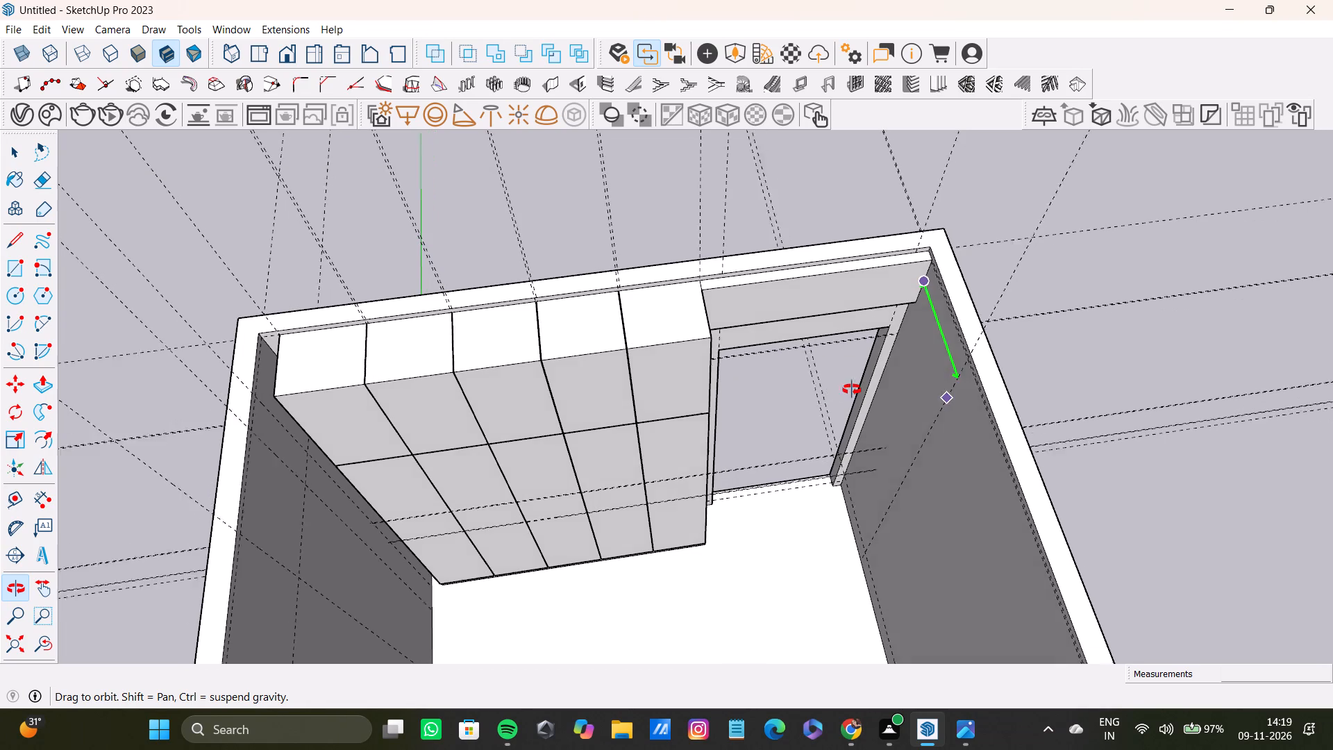
shift+middle_drag(852, 390, 860, 387)
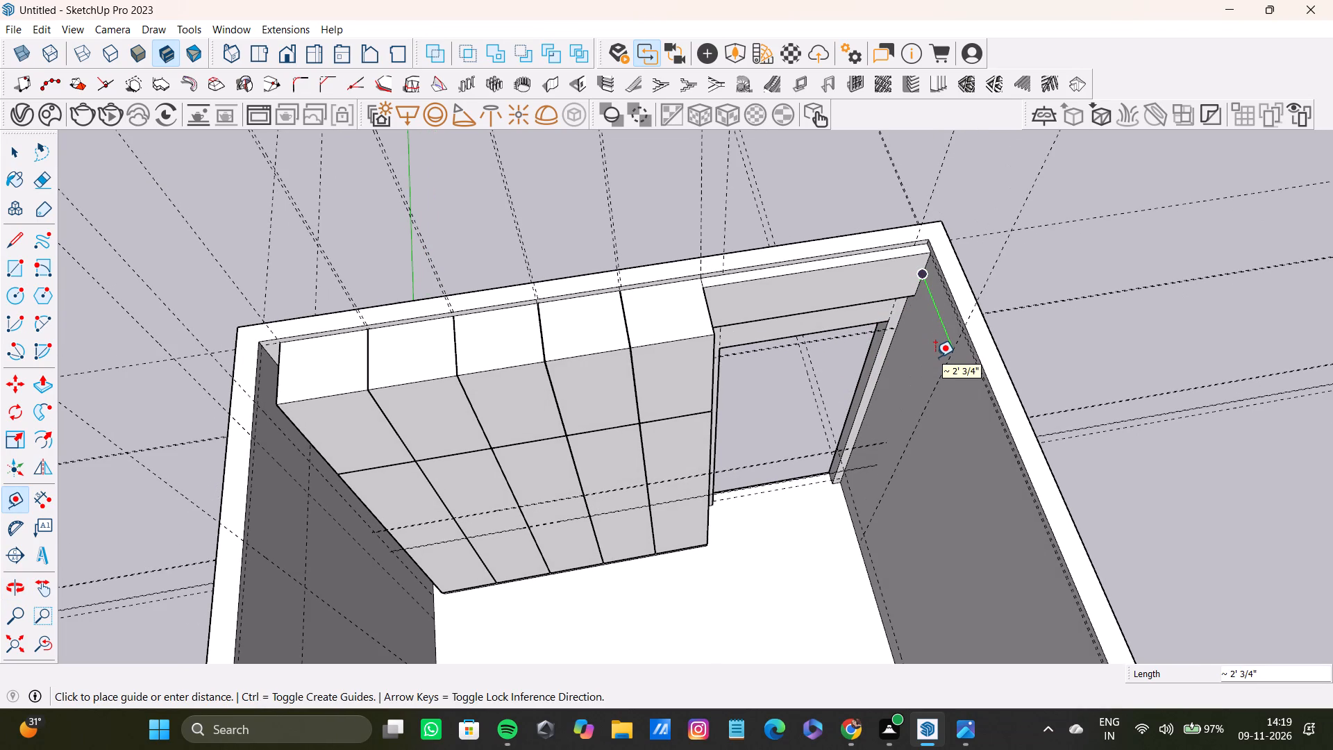
click(935, 357)
Measure along the opposite side wall from the corner beside the first cabinet to the existing guide.
scroll(309, 361, up, 6)
scroll(227, 335, up, 2)
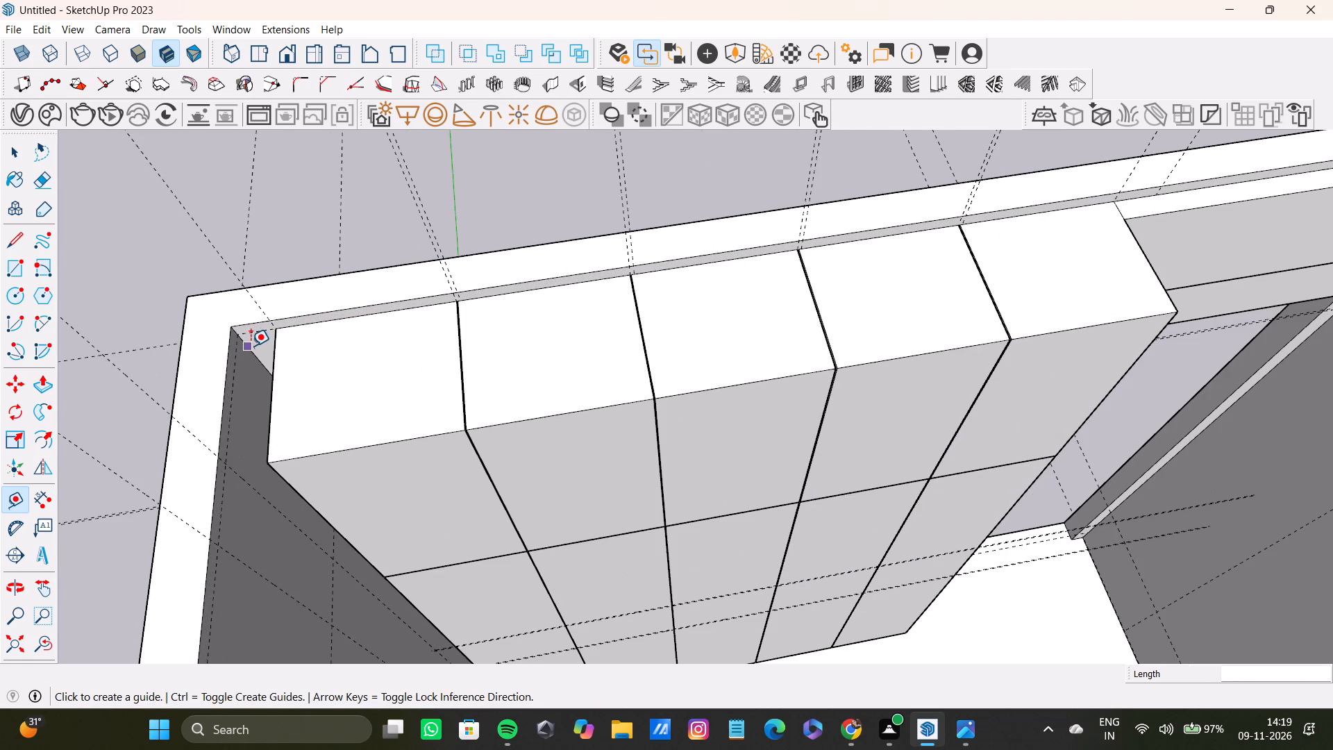
click(249, 346)
scroll(237, 441, down, 4)
shift+middle_drag(237, 441, 237, 282)
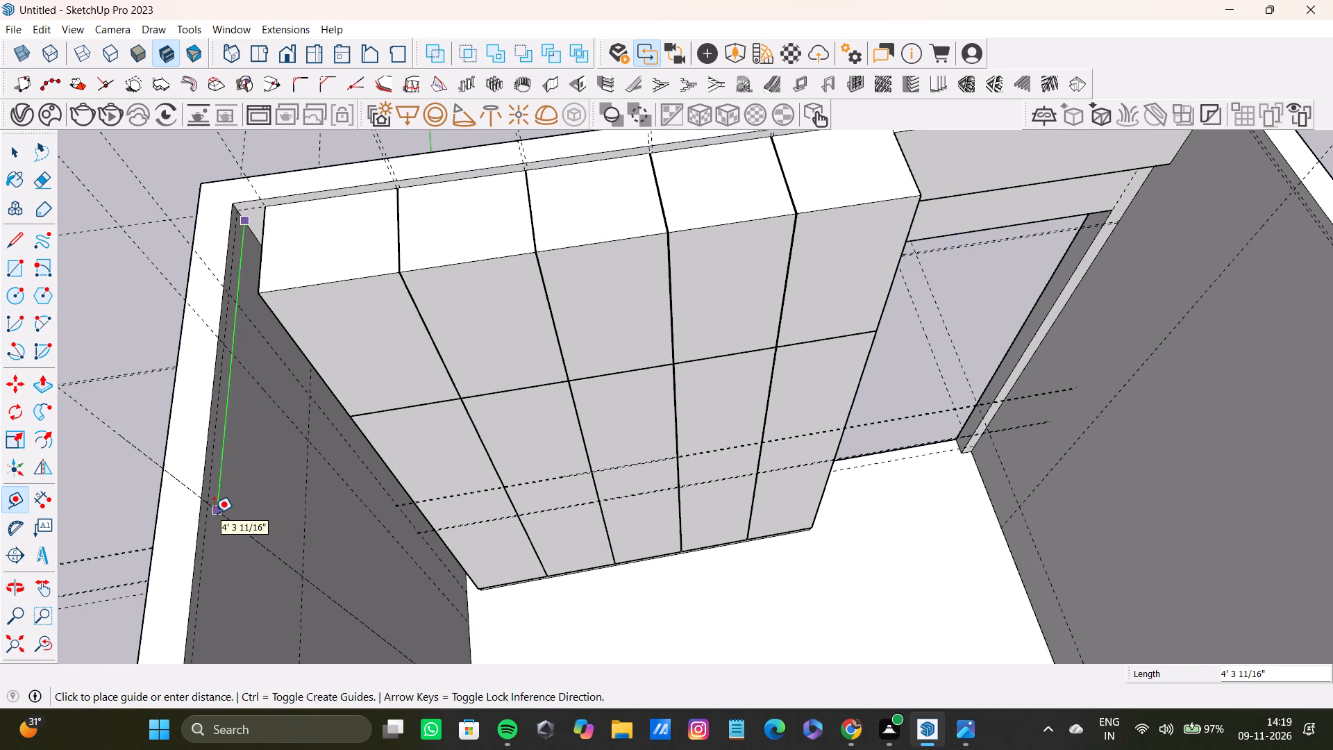
key(space)
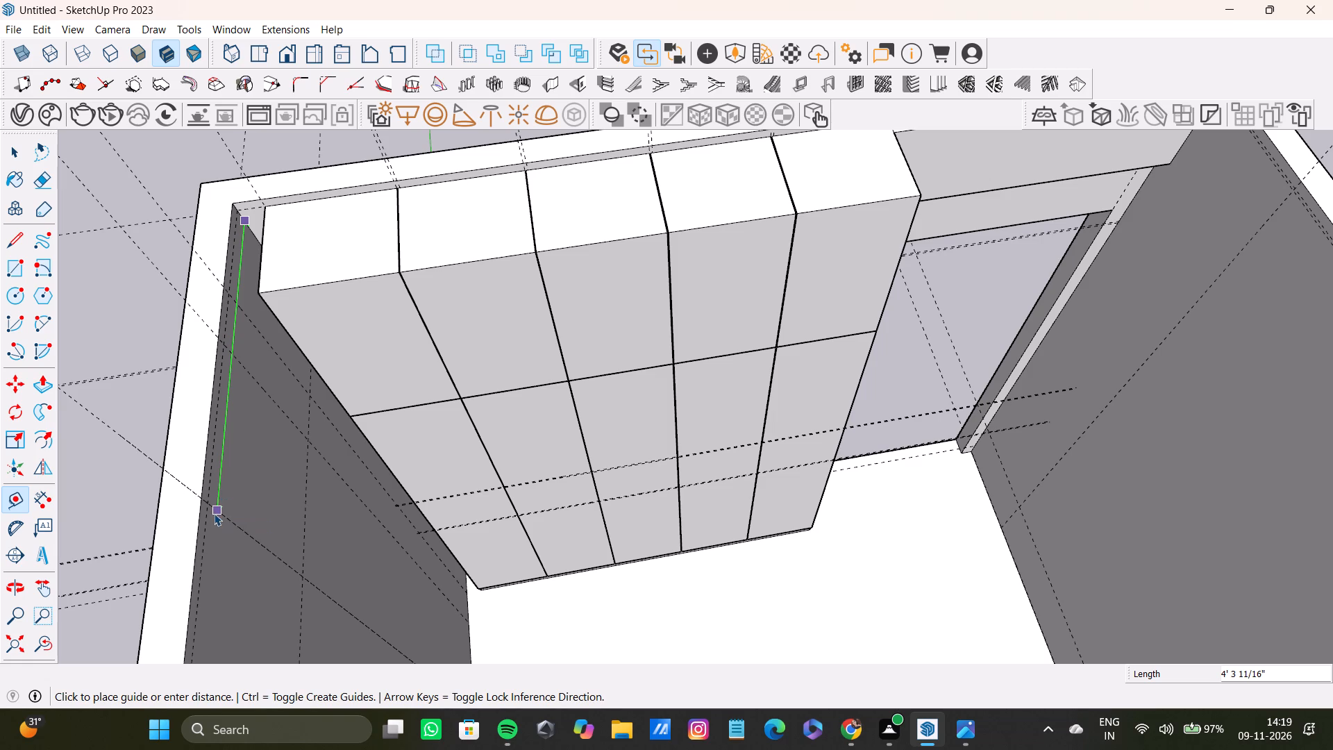
Place a second guide on the door-side wall, about 4' 3" out from the end edge of the panel above the opening.
scroll(712, 301, down, 7)
shift+middle_drag(707, 309, 681, 340)
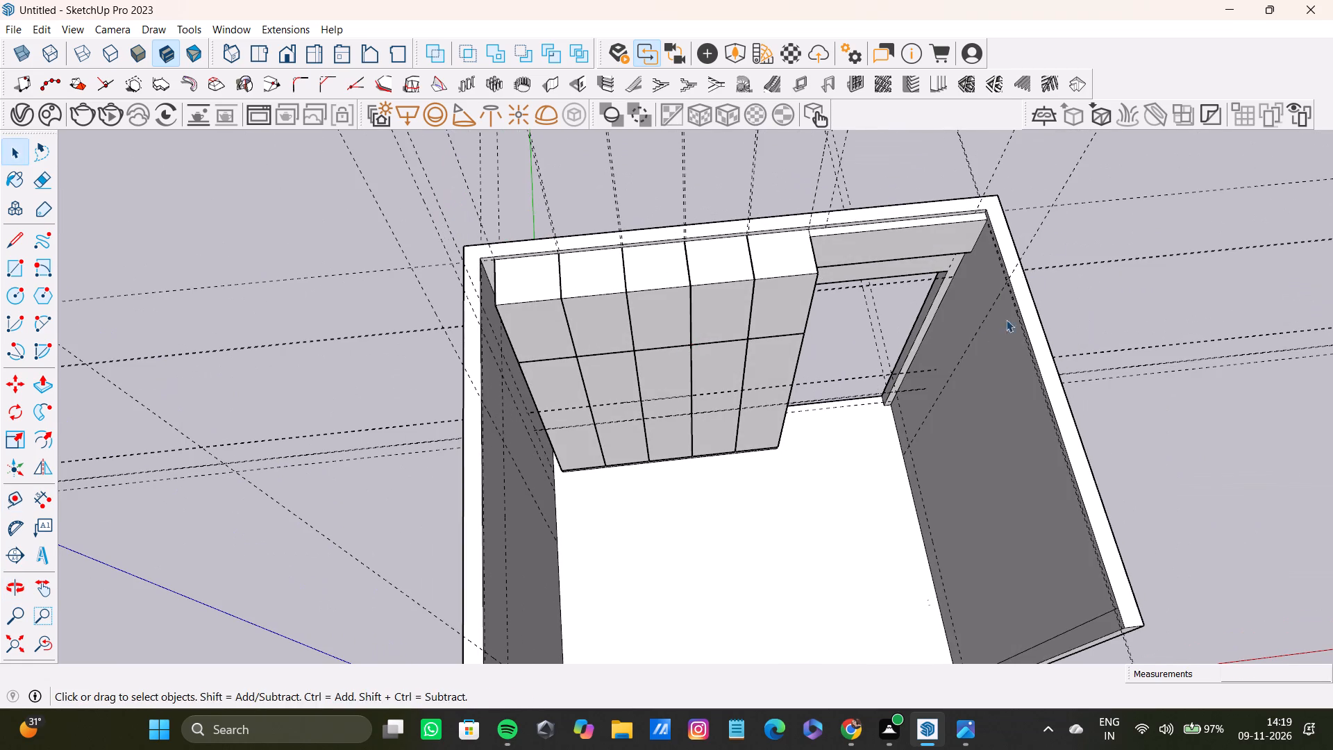
key(t)
scroll(1032, 290, up, 11)
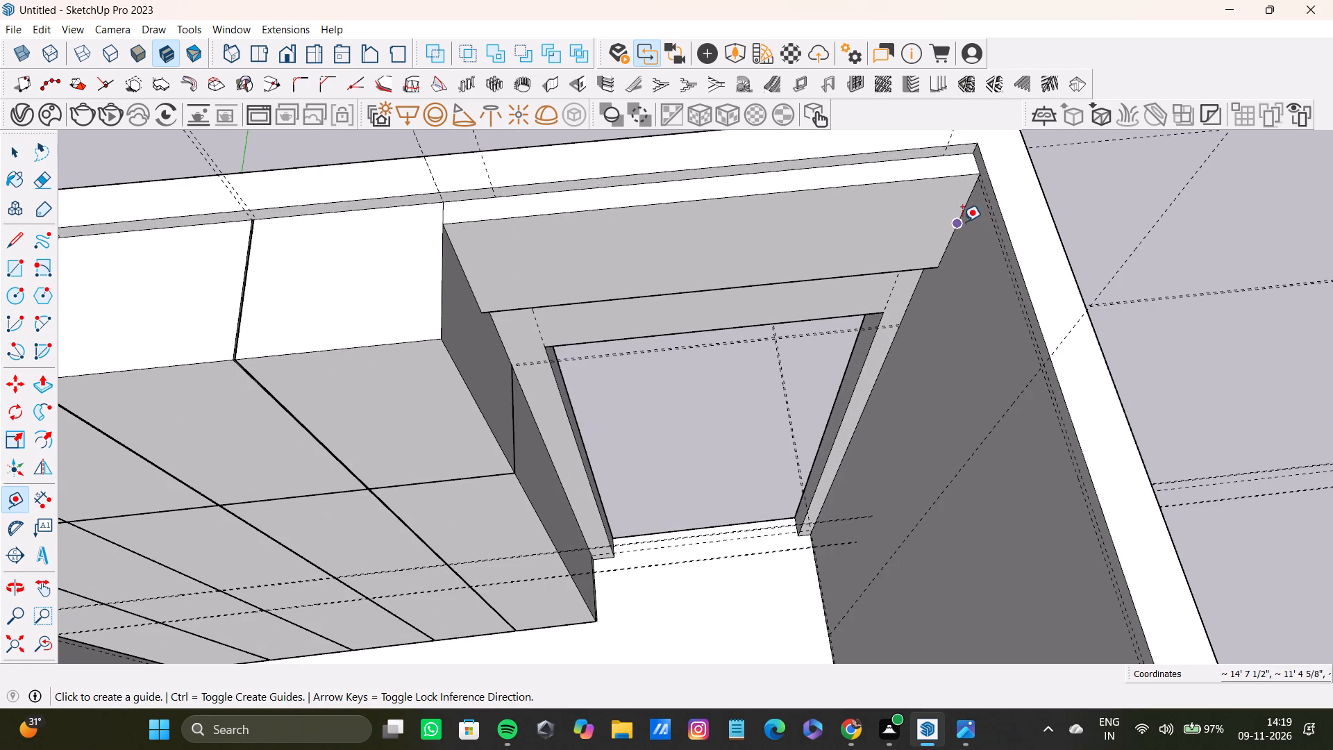
click(962, 222)
scroll(1028, 458, down, 6)
shift+middle_drag(1023, 480, 969, 294)
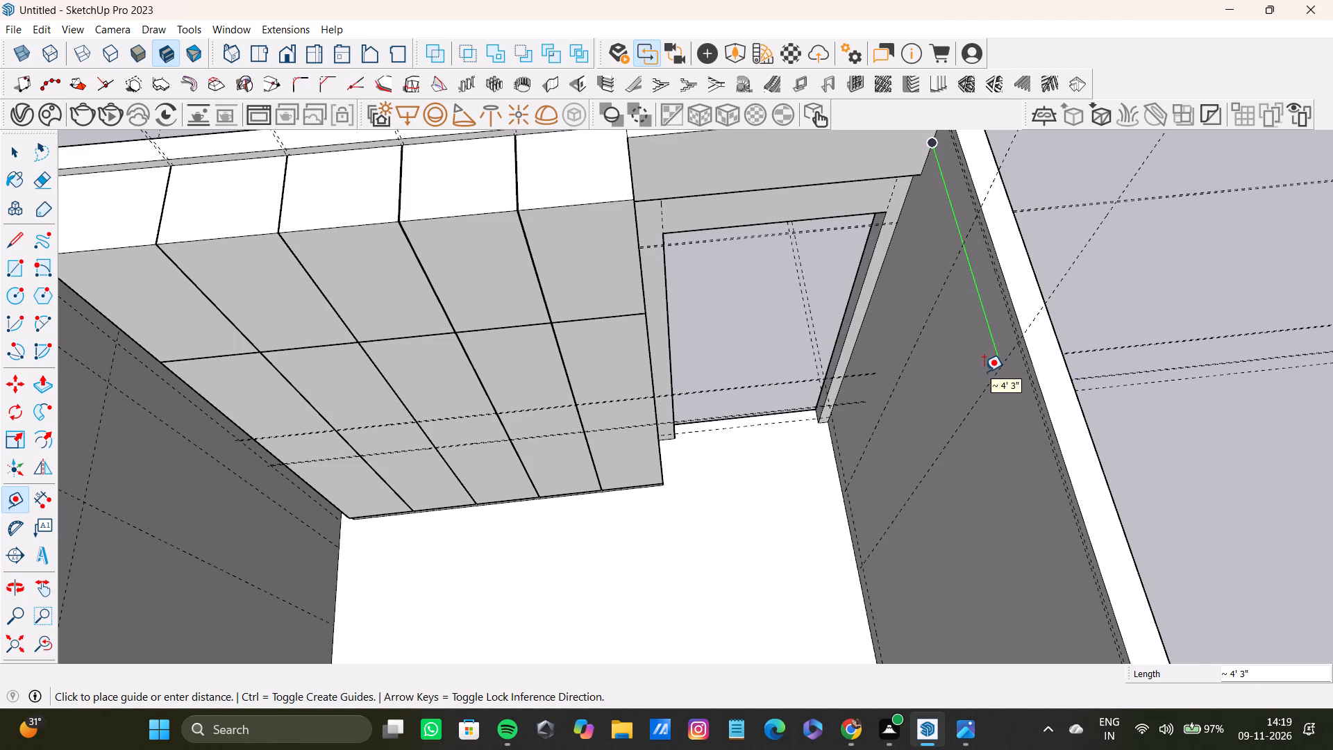
click(984, 372)
Examine the guides on both side walls against the cabinet units and door opening from several angles.
scroll(984, 372, down, 4)
middle_drag(984, 372, 954, 356)
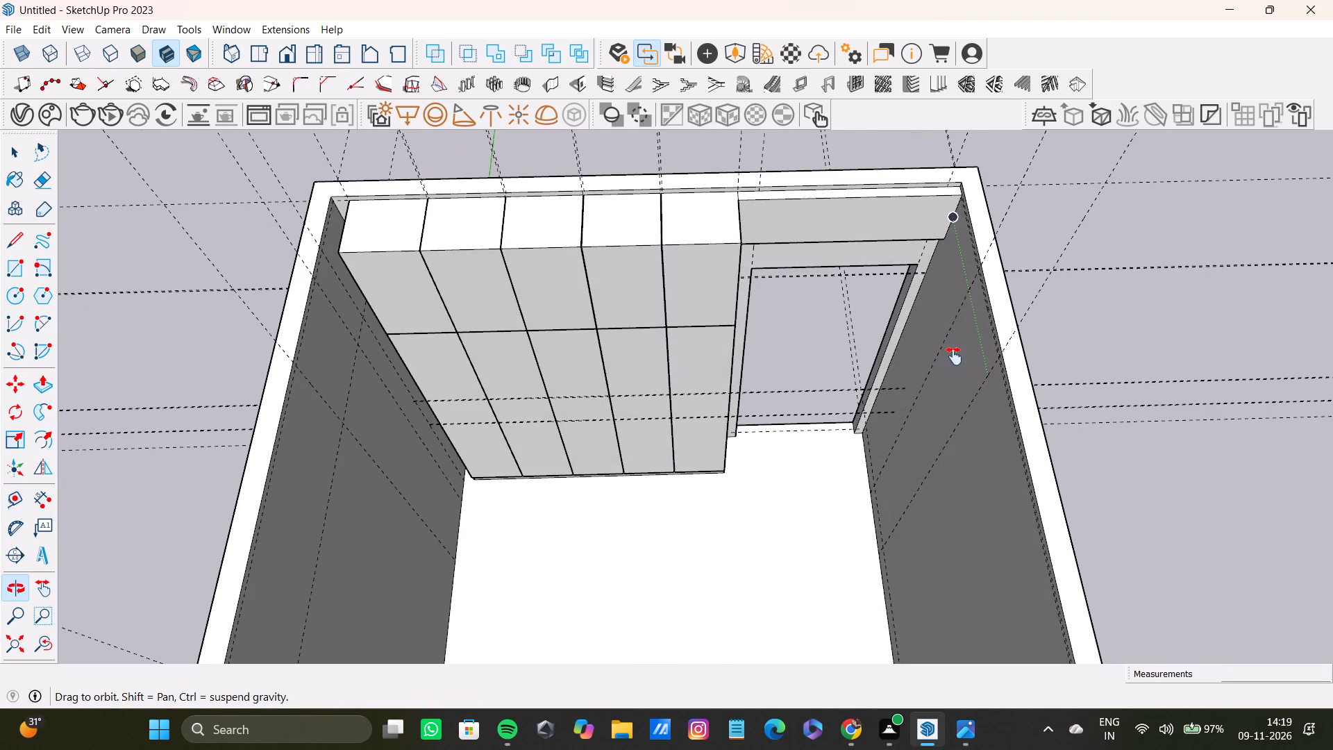
middle_drag(954, 356, 814, 131)
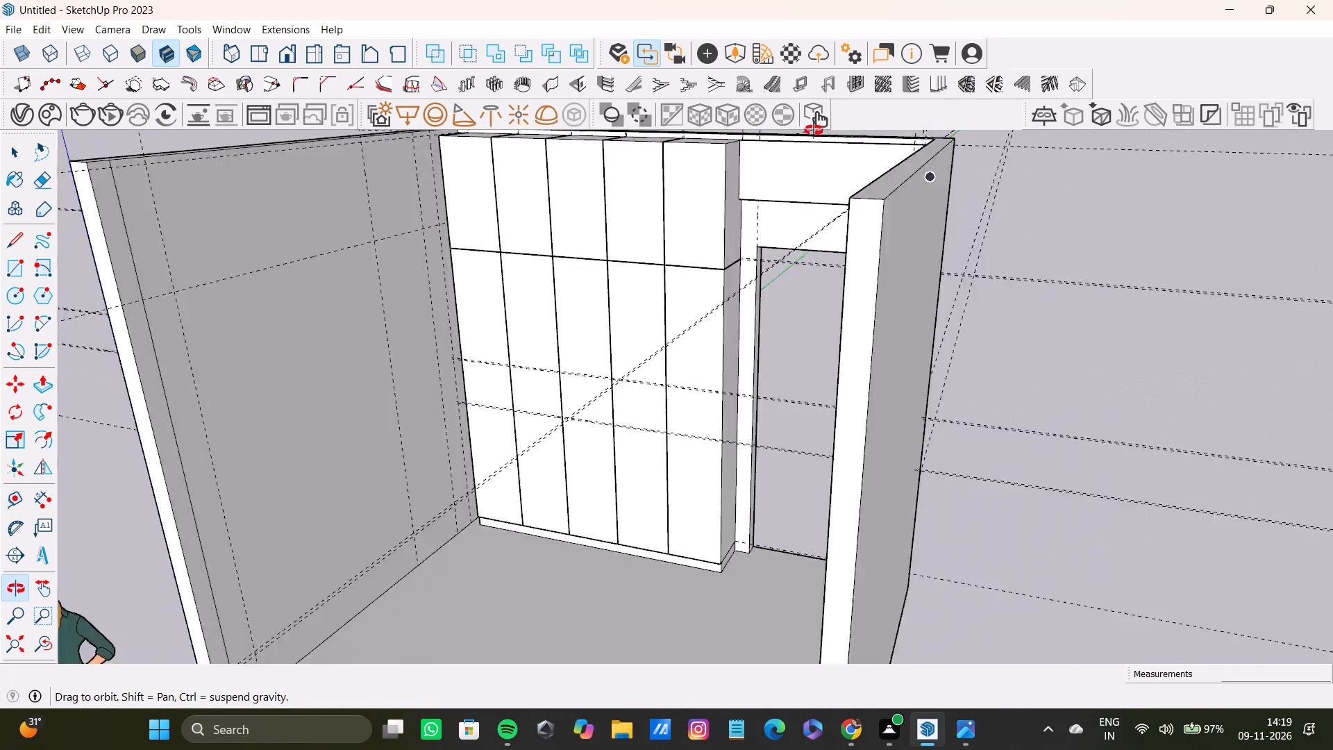
middle_drag(814, 131, 1031, 135)
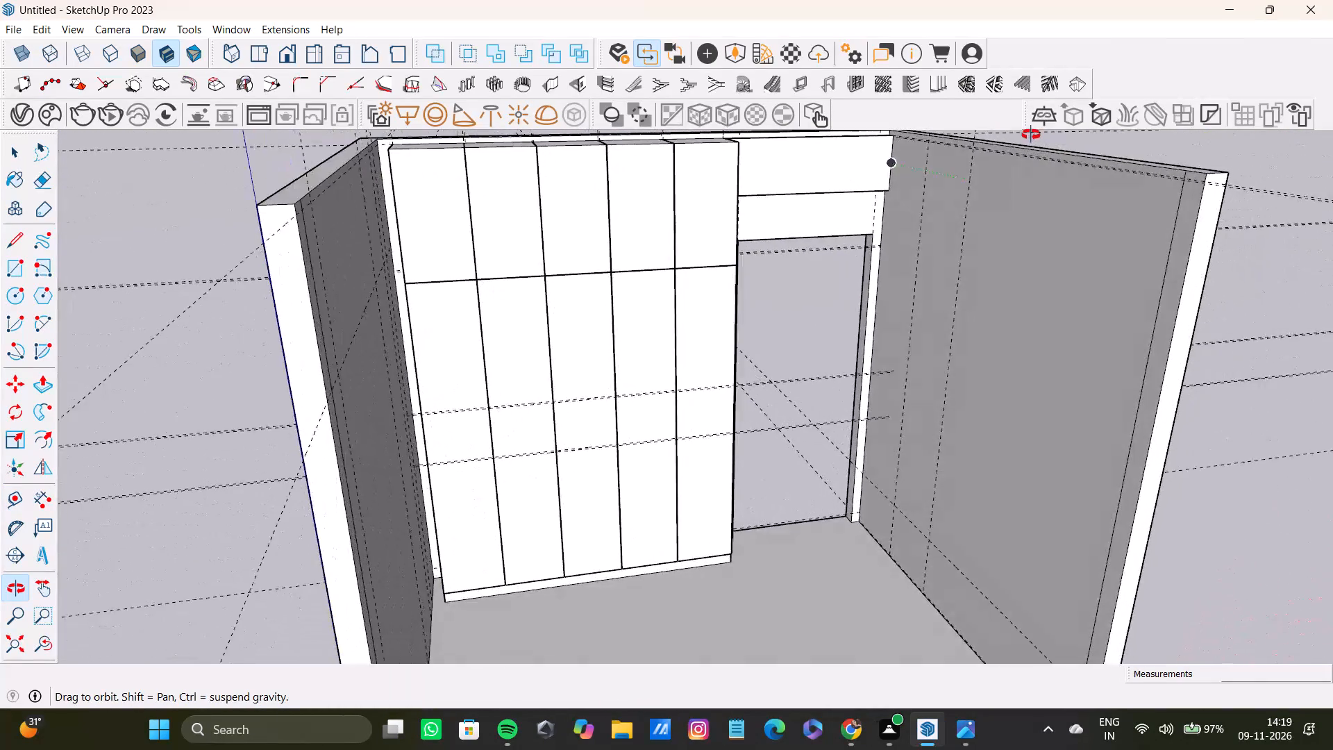
middle_drag(1031, 135, 873, 271)
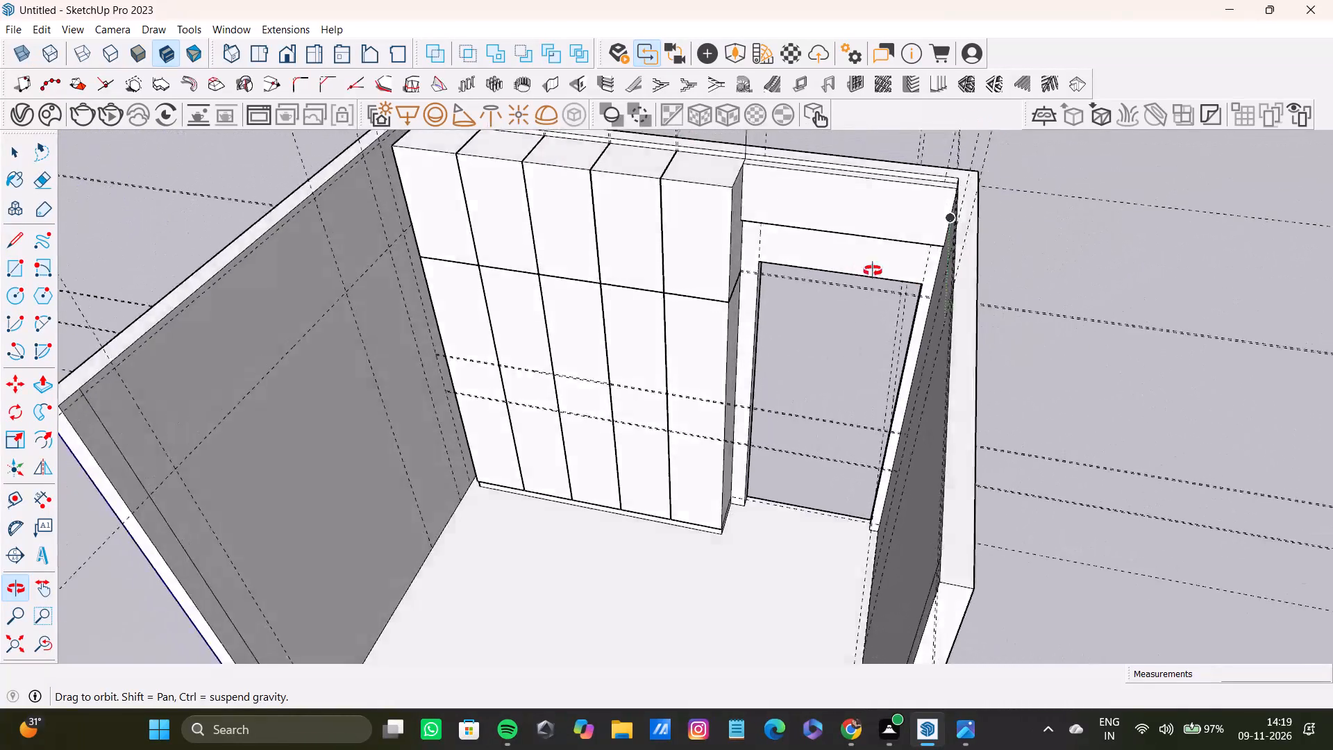
middle_drag(873, 271, 1019, 324)
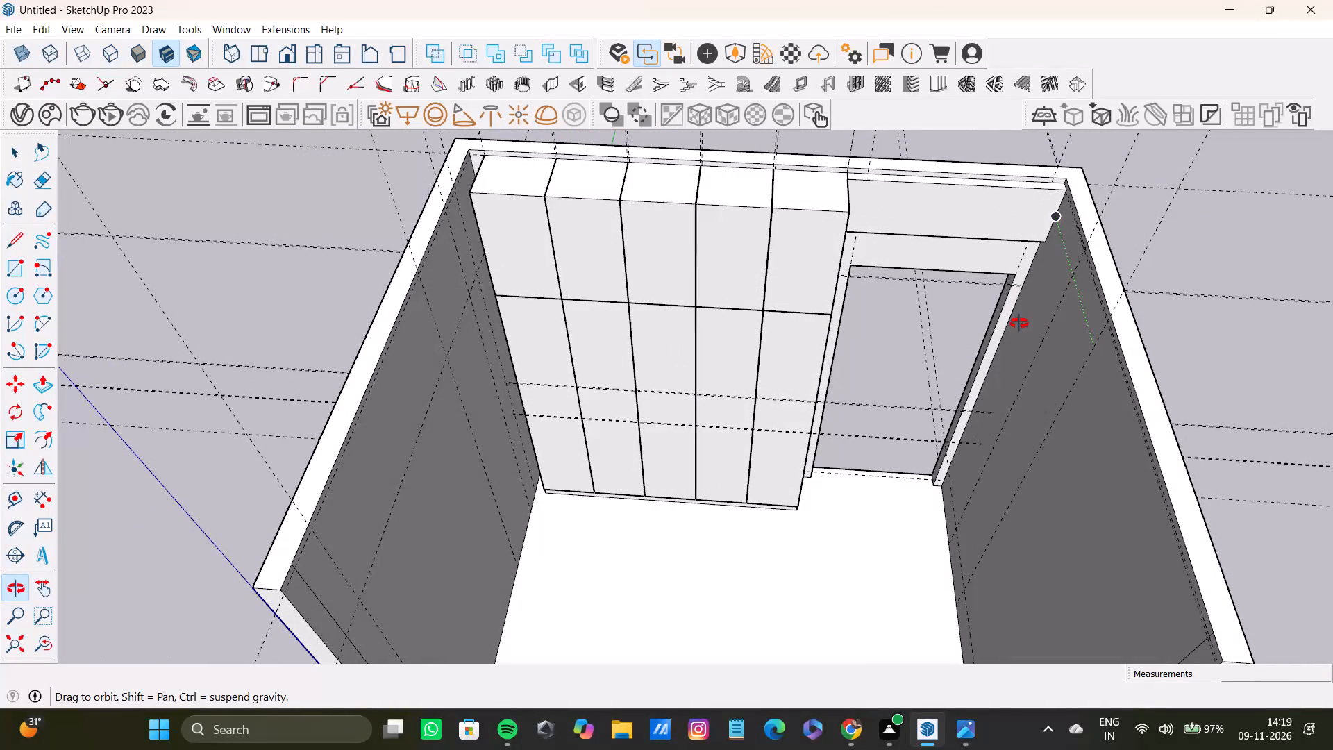
middle_drag(1019, 324, 1053, 324)
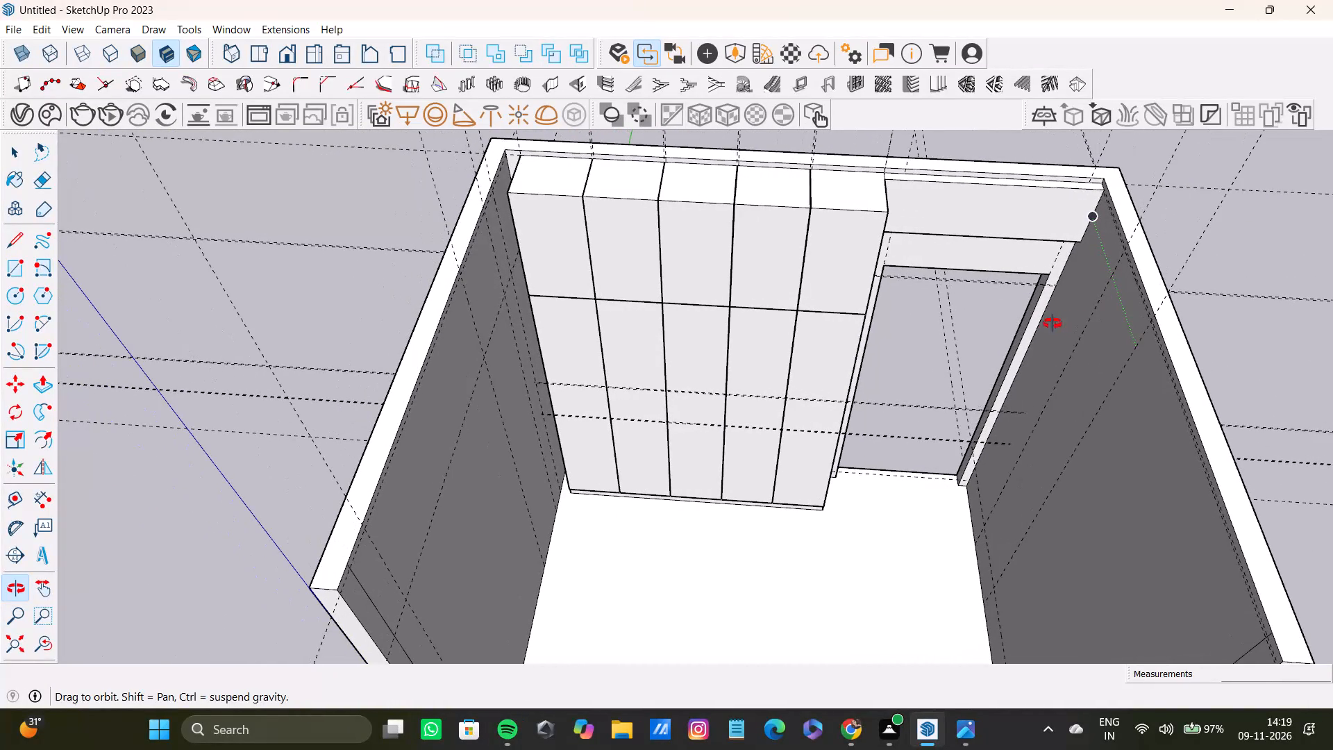
Measure along the side wall beside the first cabinet, from the back wall corner to the farthest vertical guide.
middle_drag(1053, 324, 1033, 328)
scroll(475, 267, up, 3)
scroll(471, 166, up, 1)
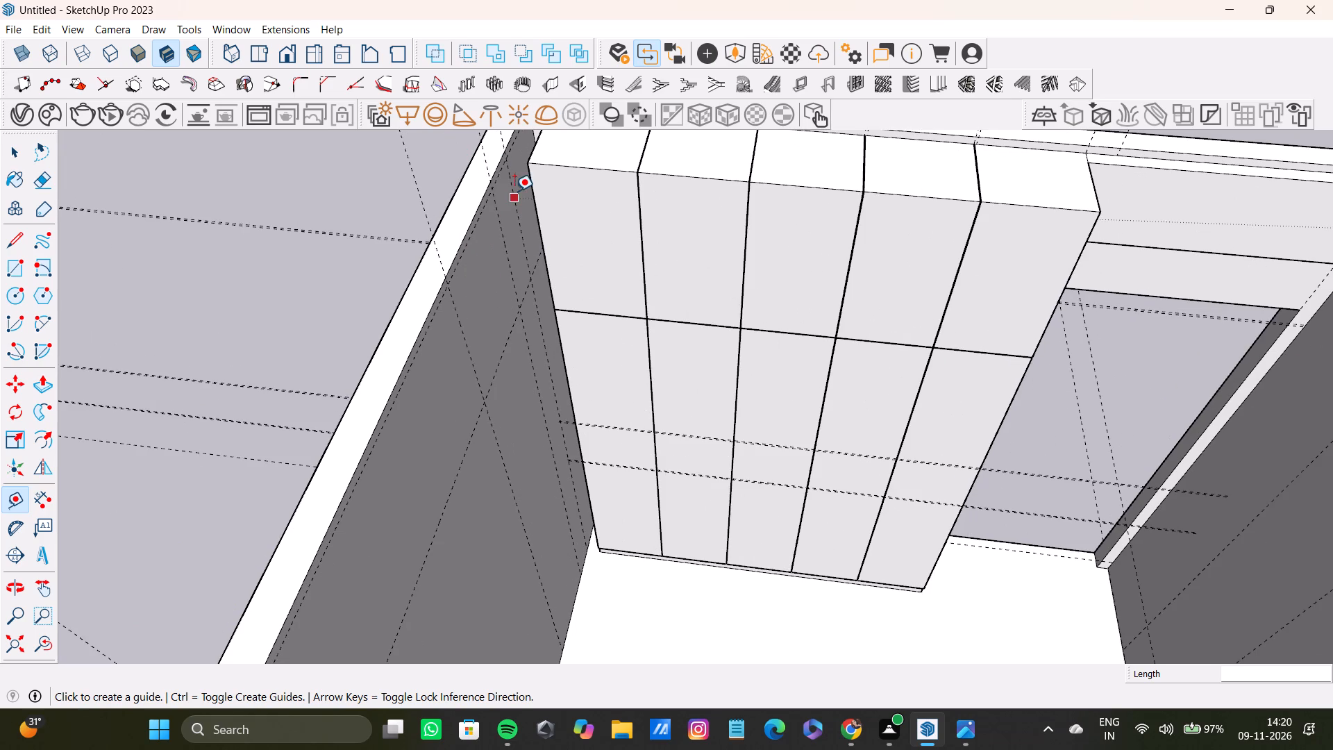
shift+middle_drag(517, 195, 523, 260)
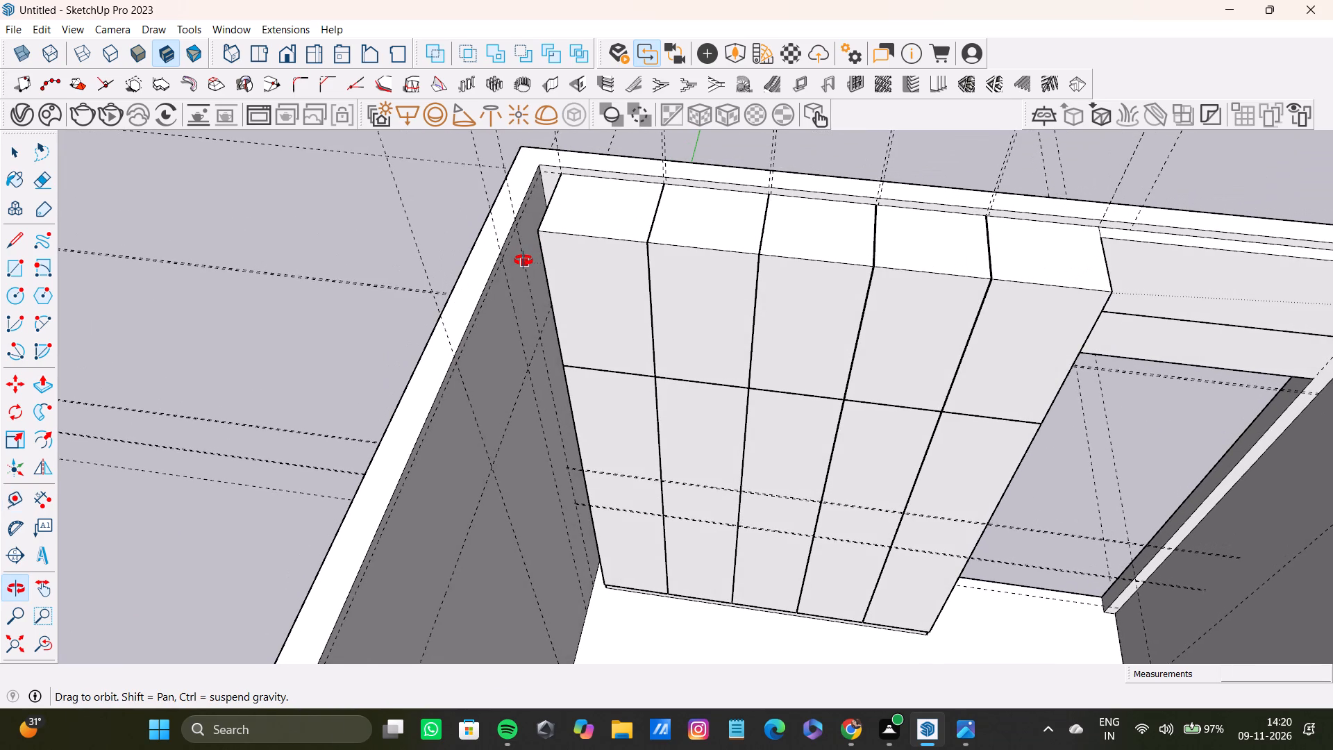
shift+middle_drag(523, 260, 492, 265)
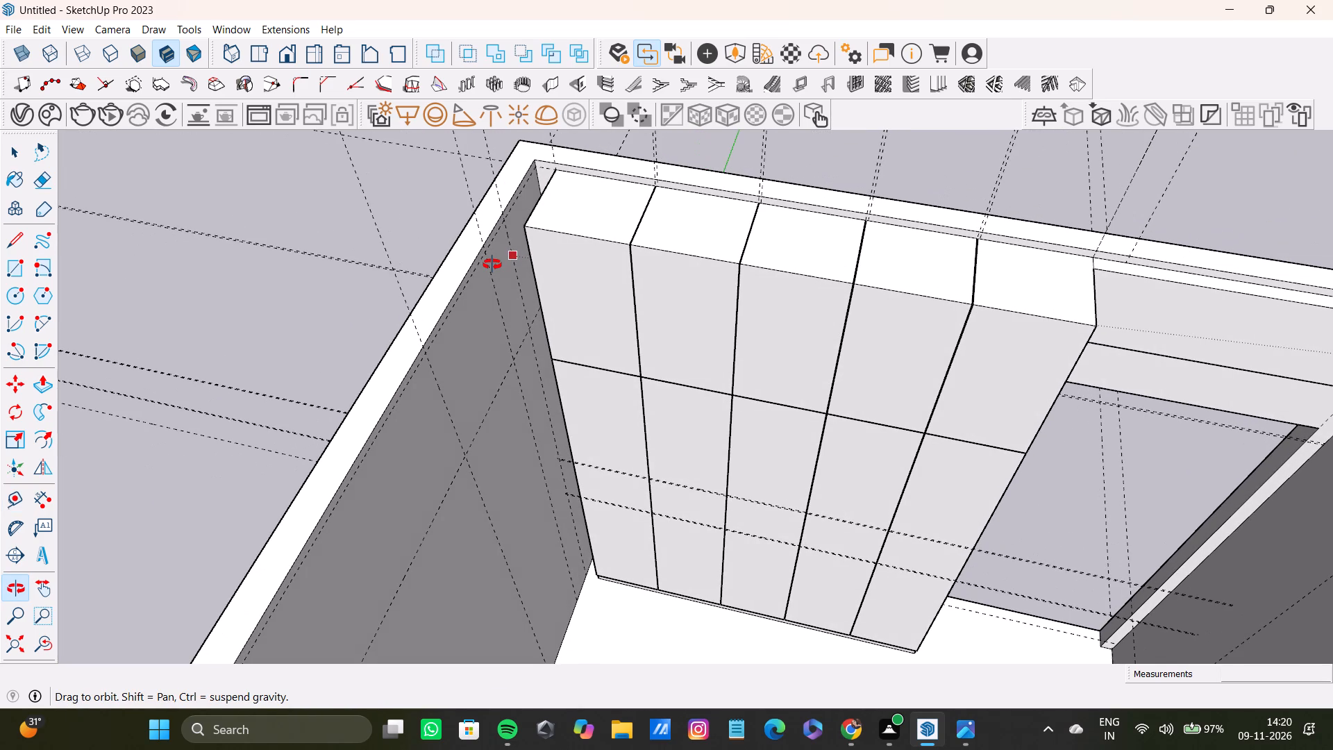
shift+middle_drag(492, 265, 427, 268)
scroll(491, 185, up, 3)
scroll(556, 167, up, 9)
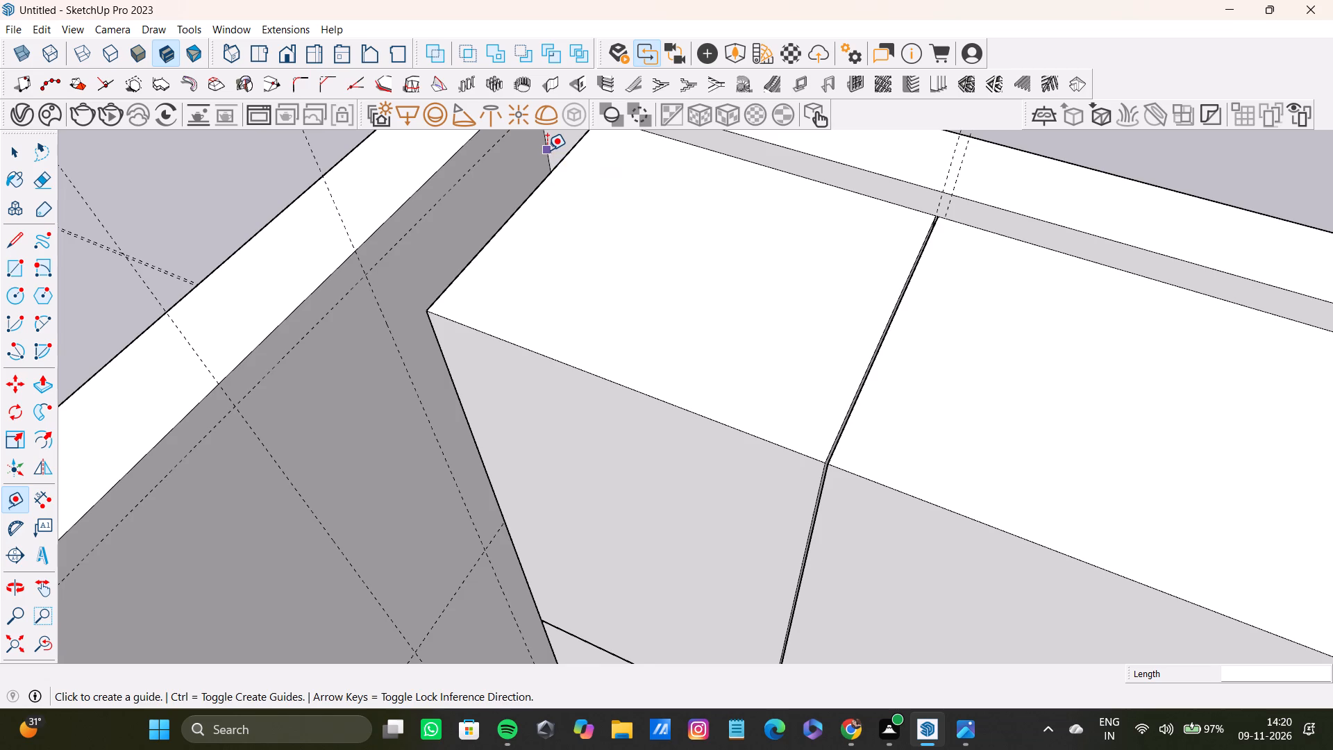
click(547, 150)
scroll(410, 278, down, 7)
shift+middle_drag(389, 309, 455, 175)
scroll(360, 298, down, 5)
shift+middle_drag(355, 303, 428, 193)
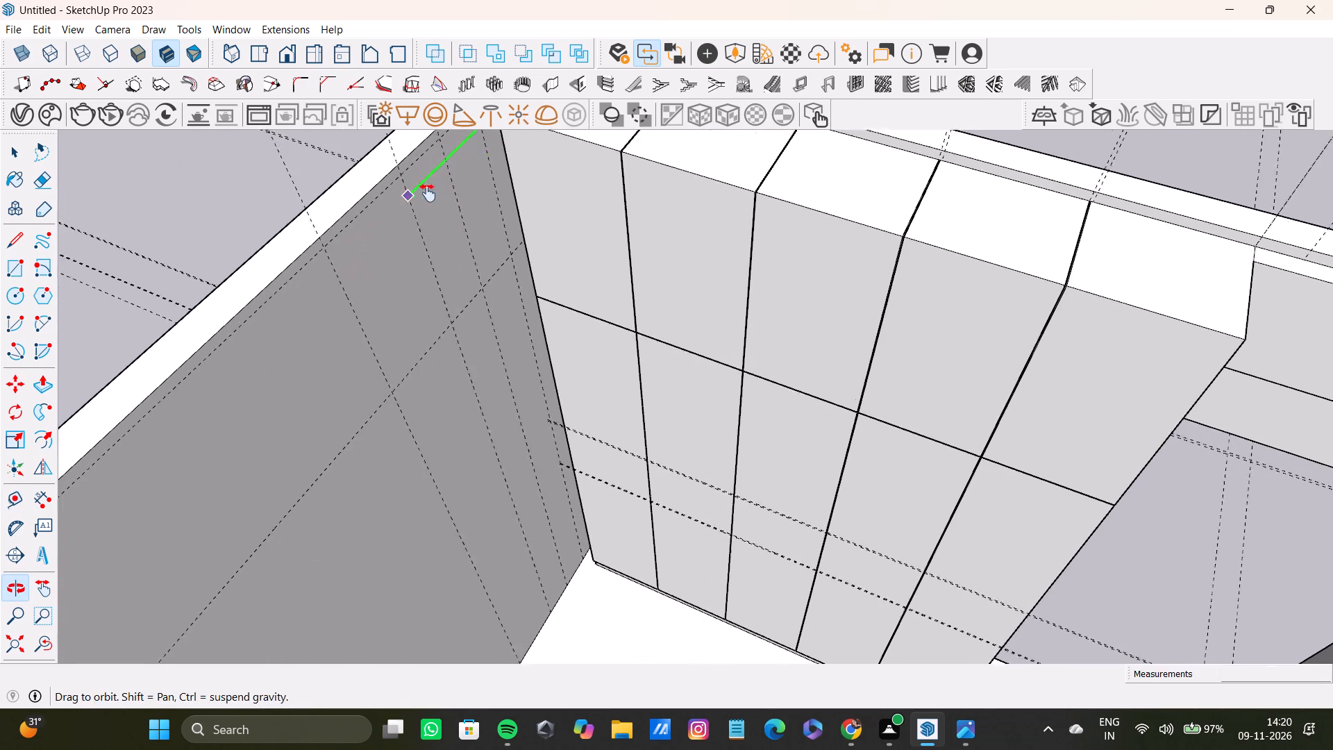
shift+middle_drag(428, 193, 428, 193)
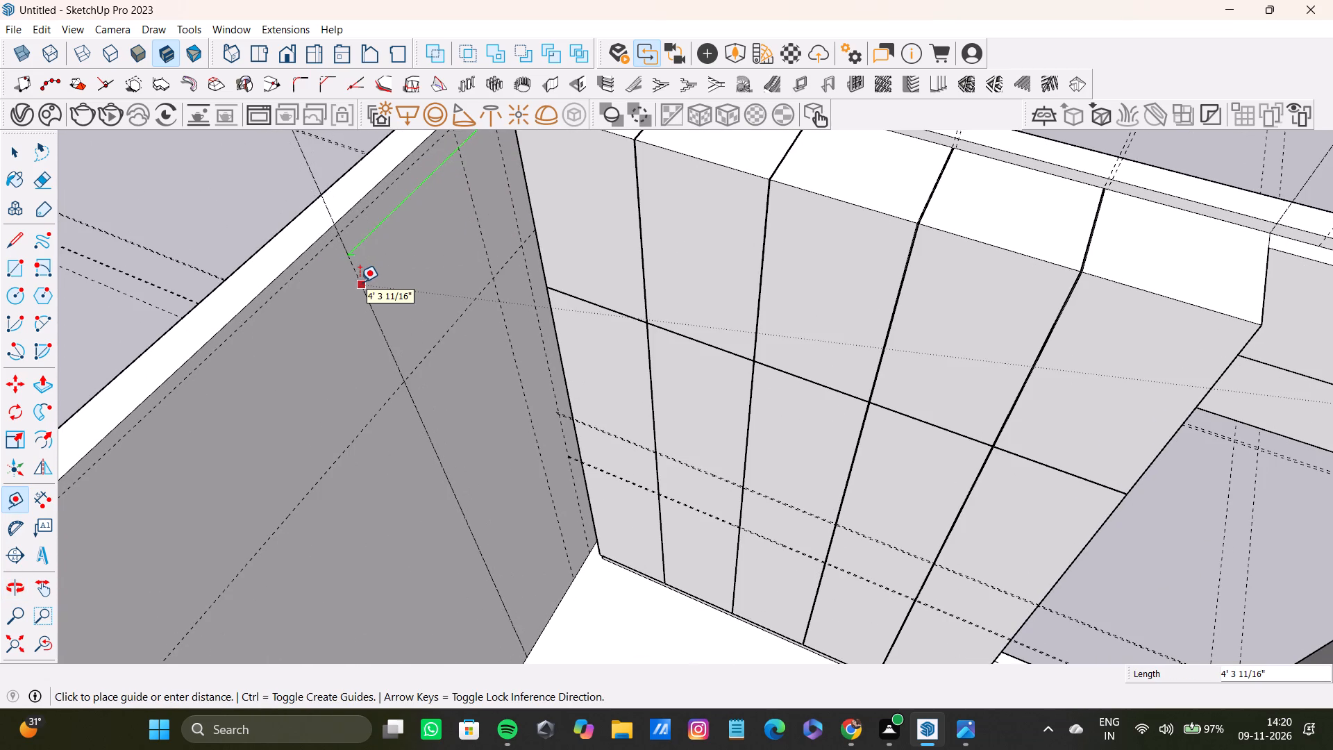
key(space)
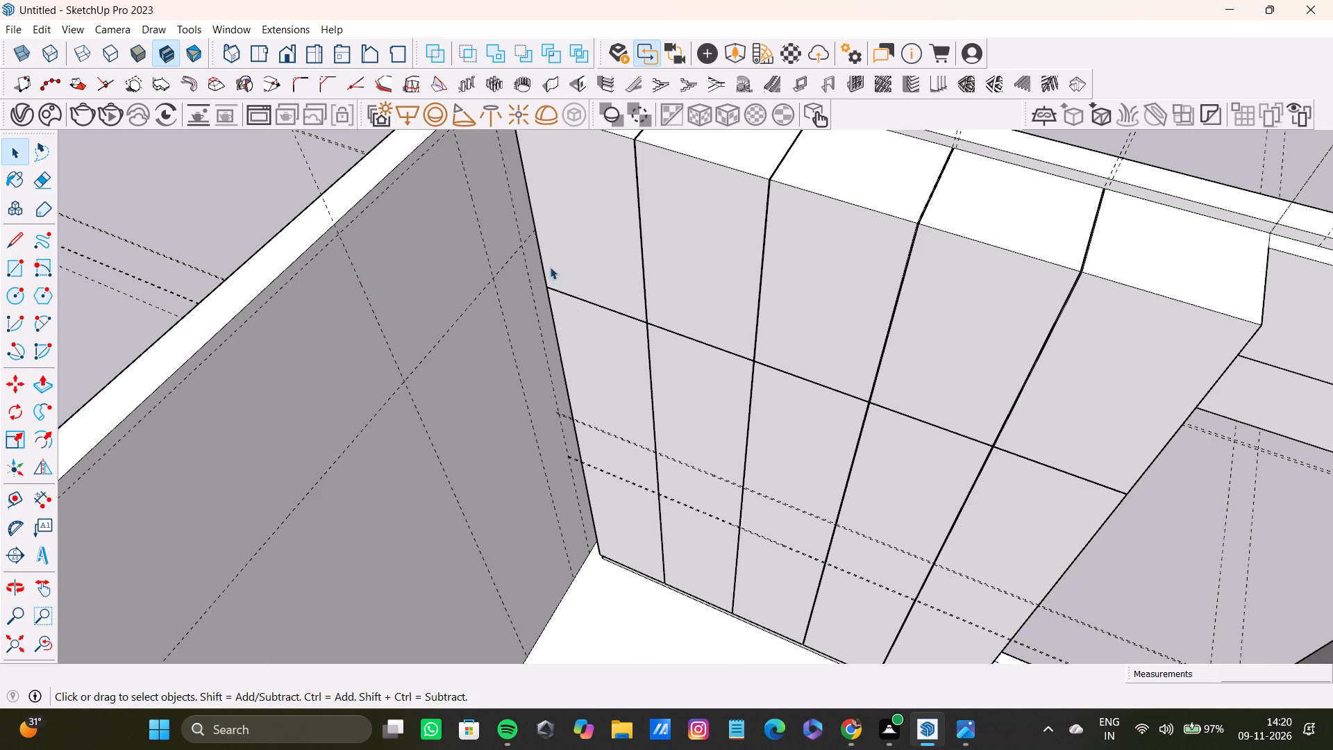
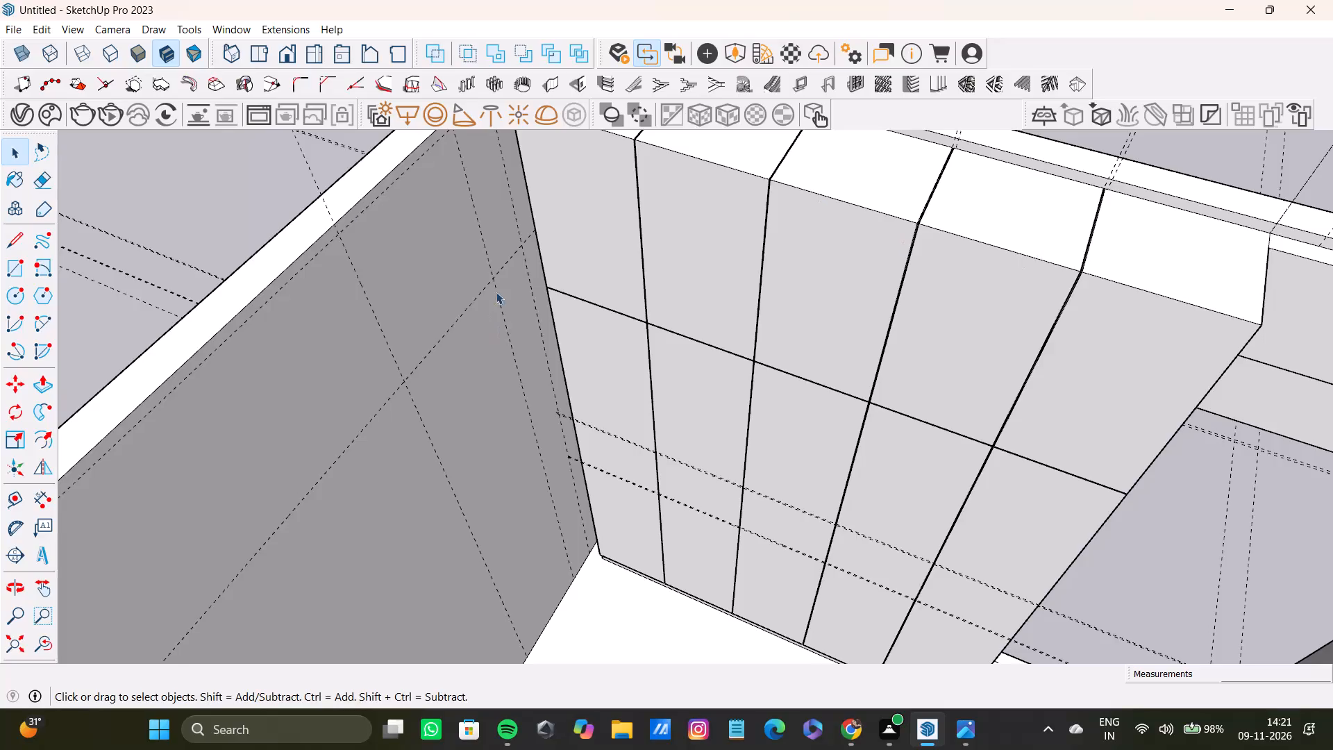
Examine the guides on both side walls against the cabinet row and door opening from several angles.
scroll(505, 268, down, 9)
shift+middle_drag(612, 370, 974, 406)
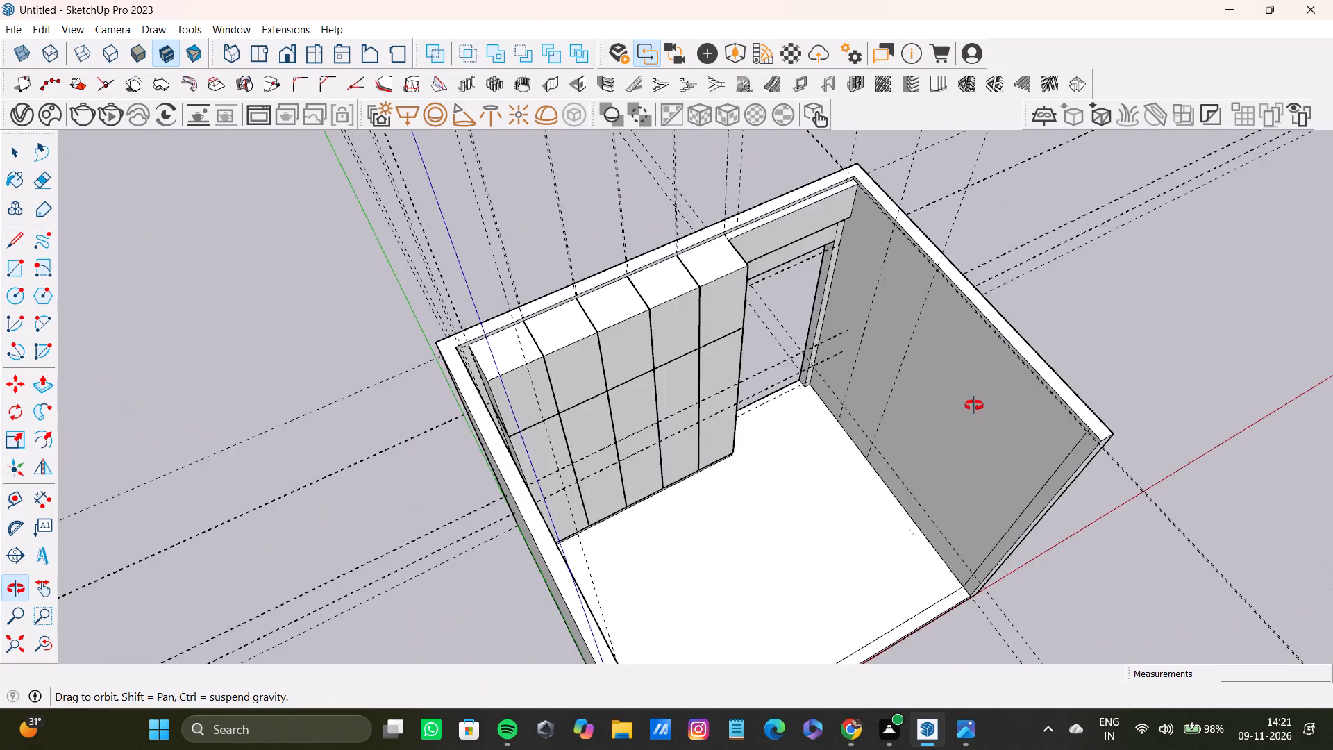
shift+middle_drag(974, 406, 731, 299)
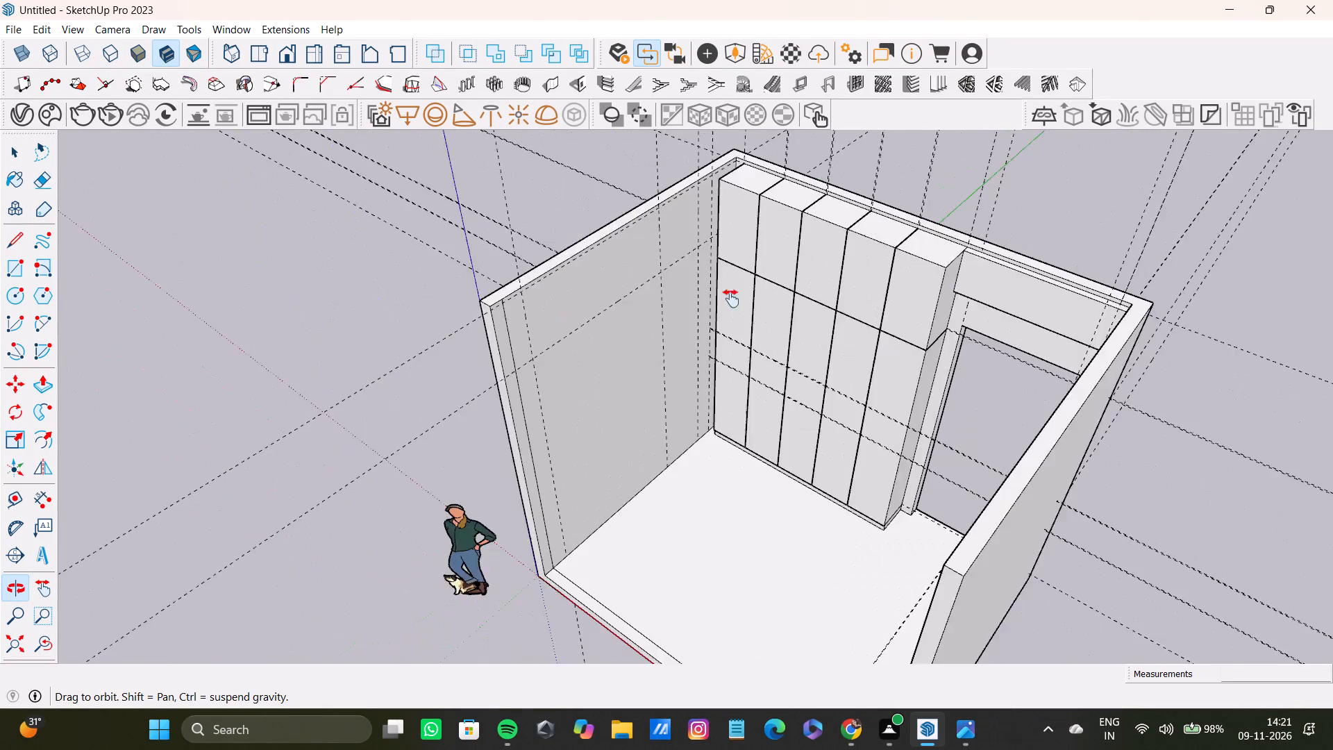
shift+middle_drag(731, 299, 661, 242)
scroll(707, 257, down, 4)
middle_drag(721, 278, 648, 394)
scroll(827, 385, up, 3)
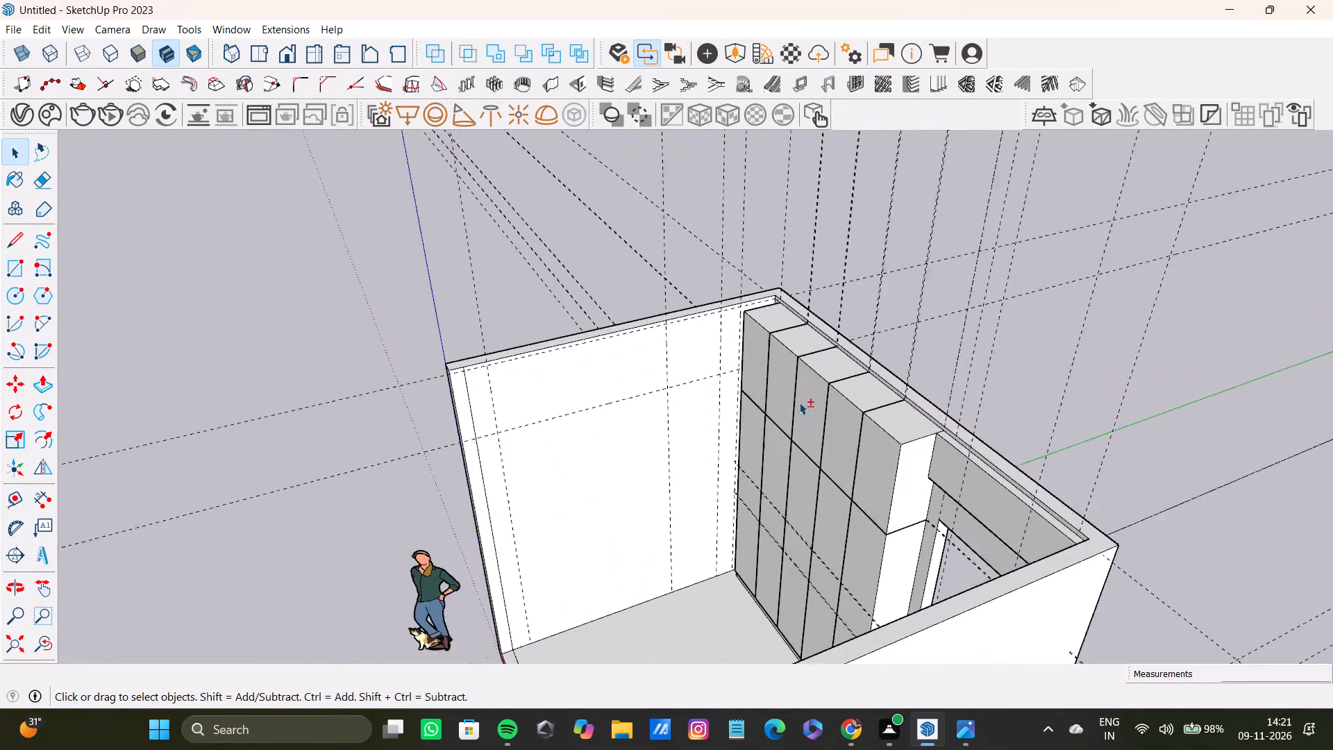
scroll(799, 402, up, 2)
scroll(787, 412, down, 10)
middle_drag(732, 478, 1092, 476)
scroll(794, 482, down, 1)
shift+middle_drag(787, 490, 961, 452)
shift+scroll(812, 424, up, 9)
shift+middle_drag(814, 406, 746, 447)
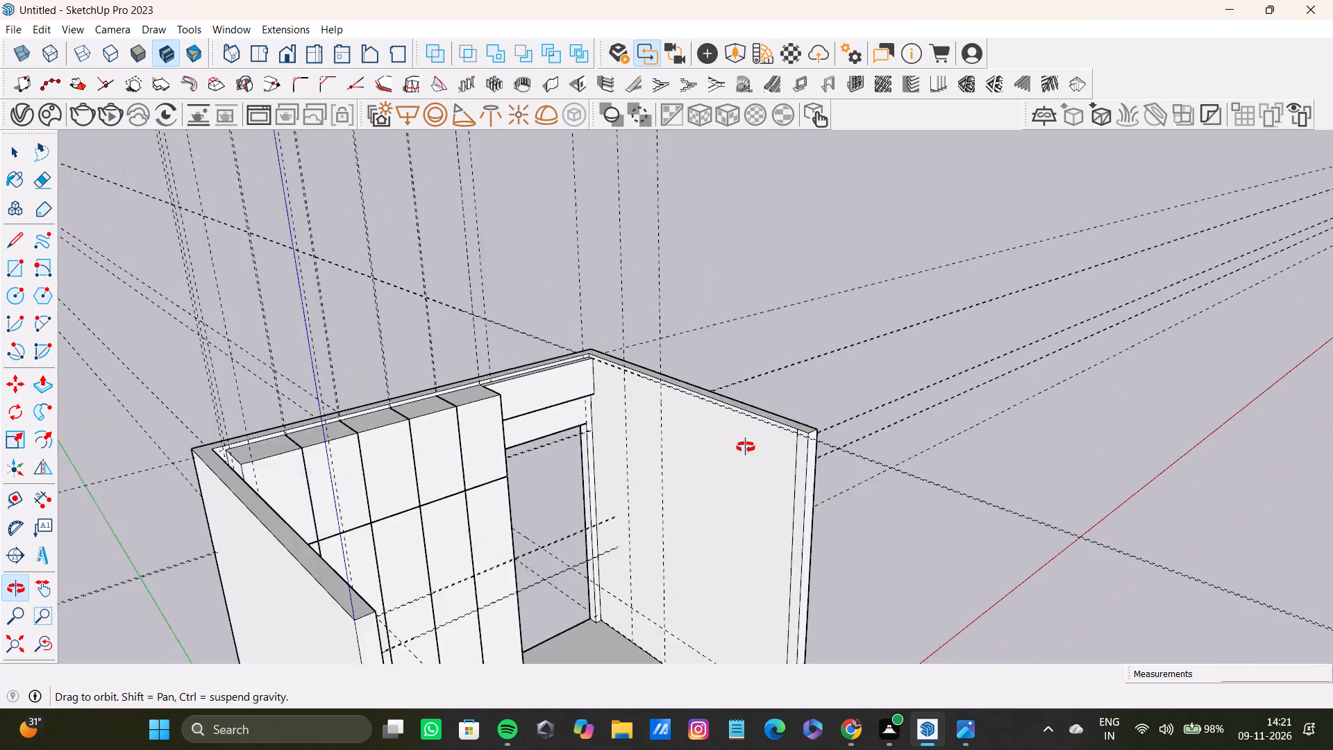
shift+middle_drag(746, 447, 860, 447)
scroll(612, 426, up, 4)
scroll(612, 407, down, 4)
shift+middle_drag(612, 407, 655, 368)
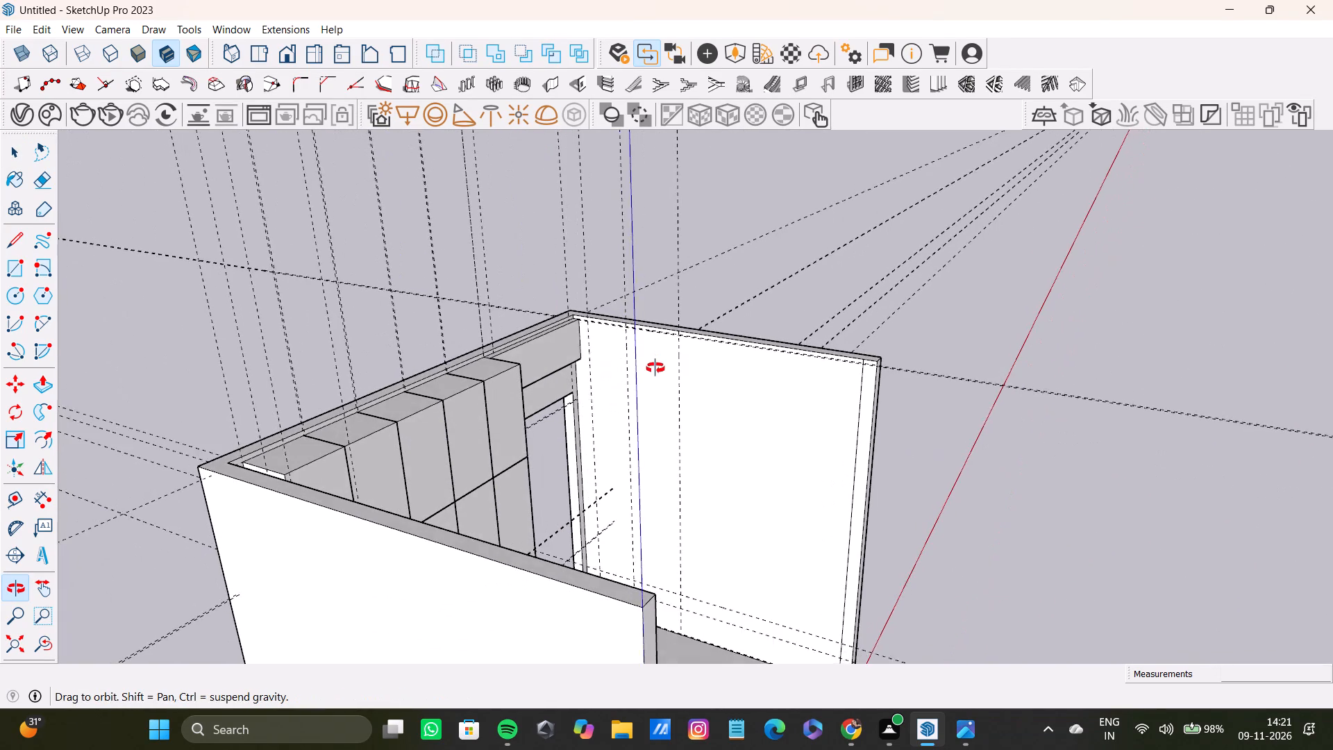
shift+middle_drag(655, 368, 656, 371)
Place a vertical guide on the door-side wall, about 1 3/4" beyond the guide farthest from the door opening.
key(t)
scroll(703, 389, up, 6)
scroll(654, 324, down, 5)
shift+middle_drag(653, 324, 652, 399)
scroll(666, 376, up, 7)
click(653, 356)
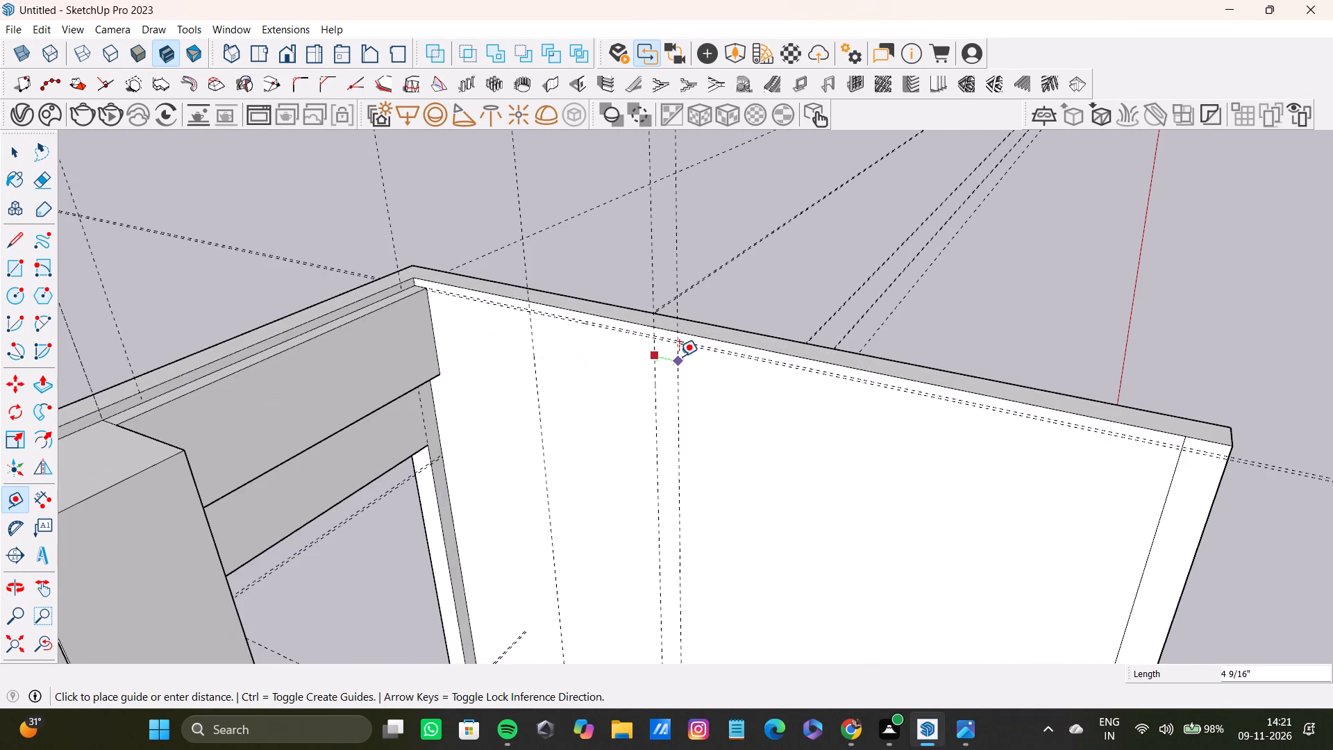
click(664, 354)
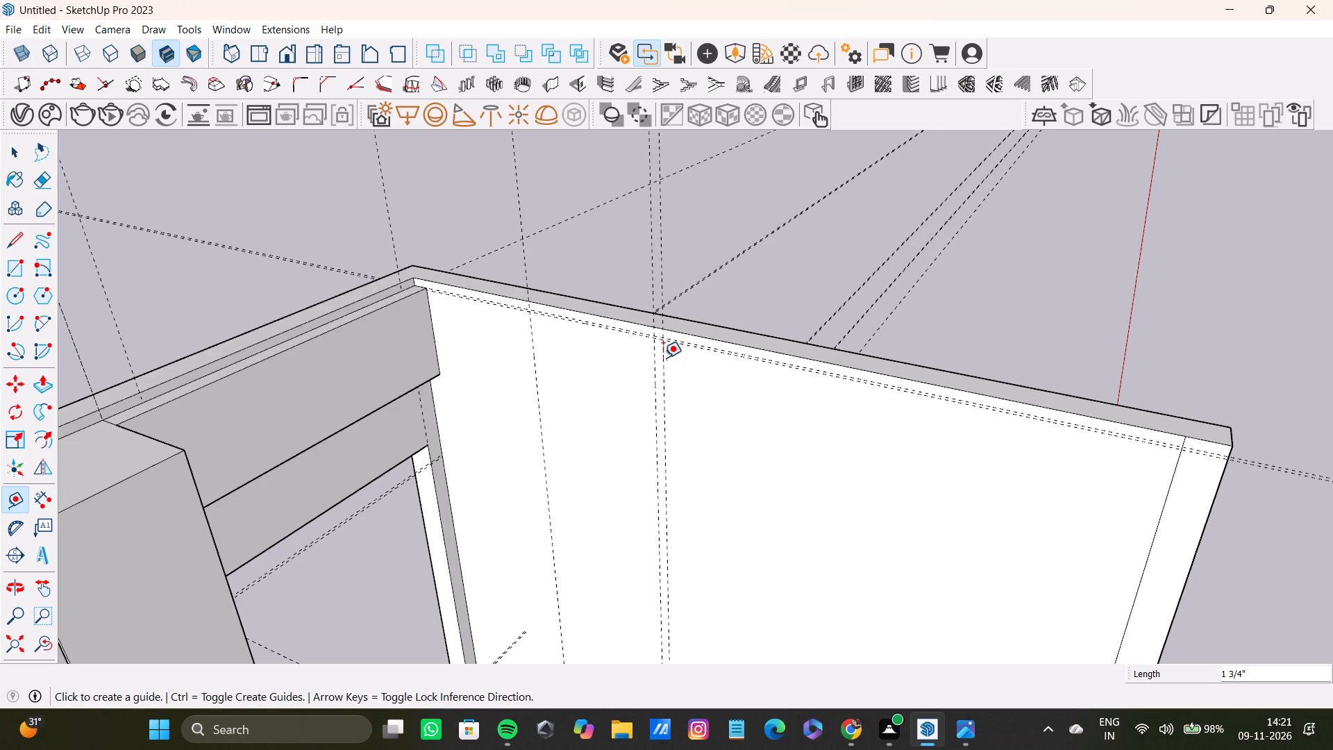
Place another vertical guide about 5' 2 7/8" from the newest guide, toward the open end of the door-side wall.
scroll(663, 358, down, 4)
shift+middle_drag(663, 358, 676, 362)
scroll(671, 347, up, 8)
click(648, 338)
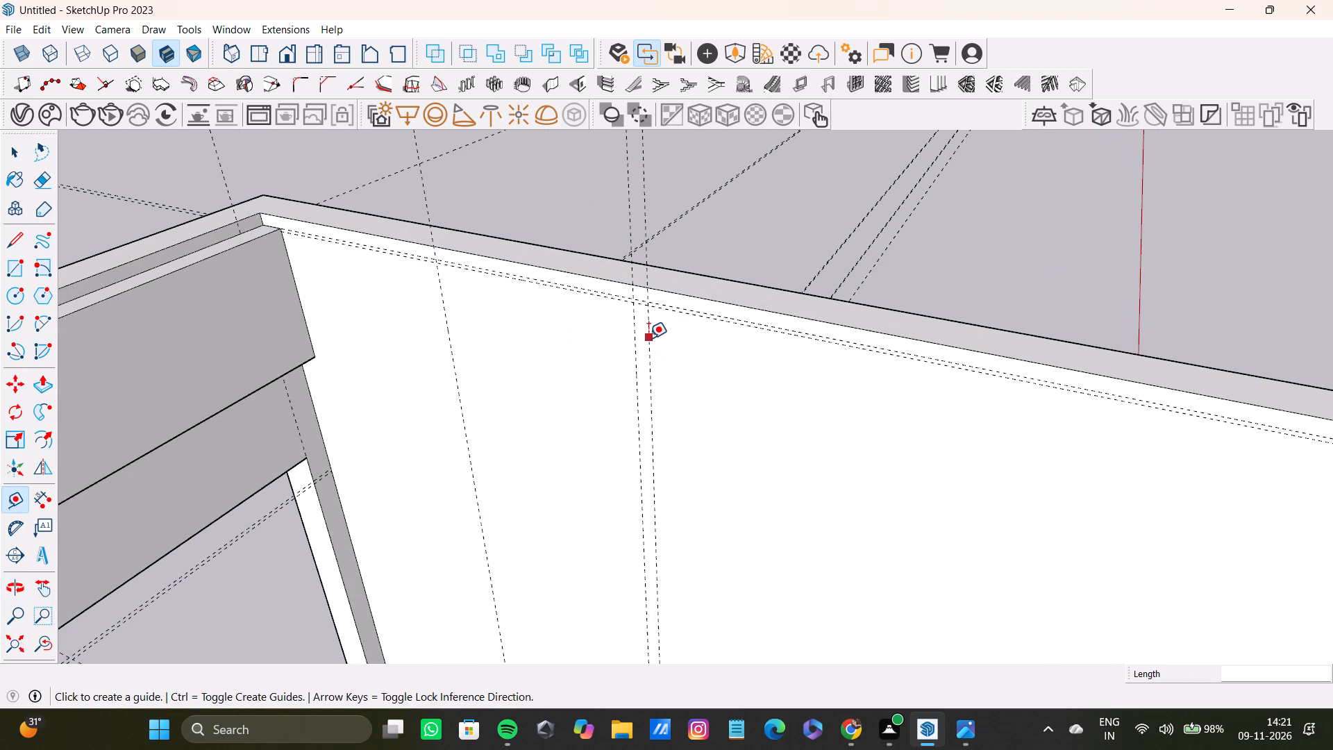
scroll(983, 464, down, 8)
shift+middle_drag(982, 454, 699, 310)
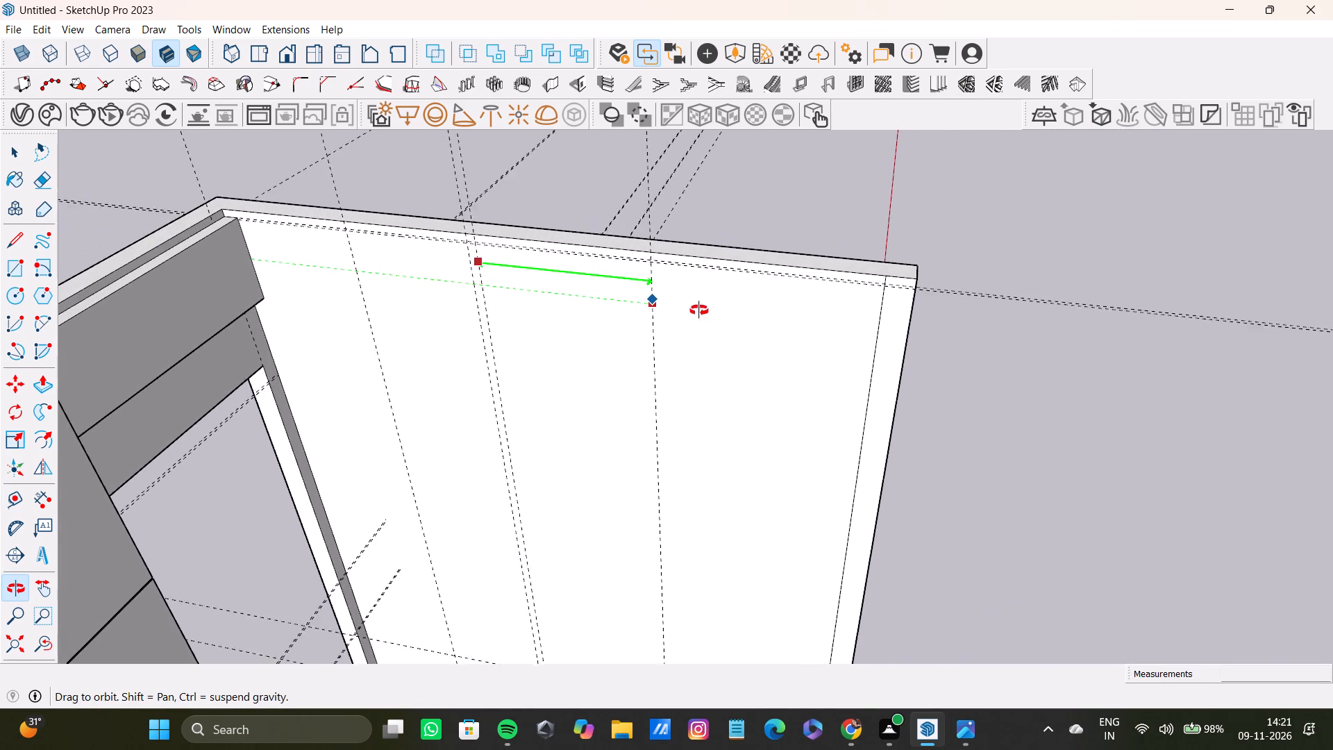
shift+middle_drag(699, 310, 650, 293)
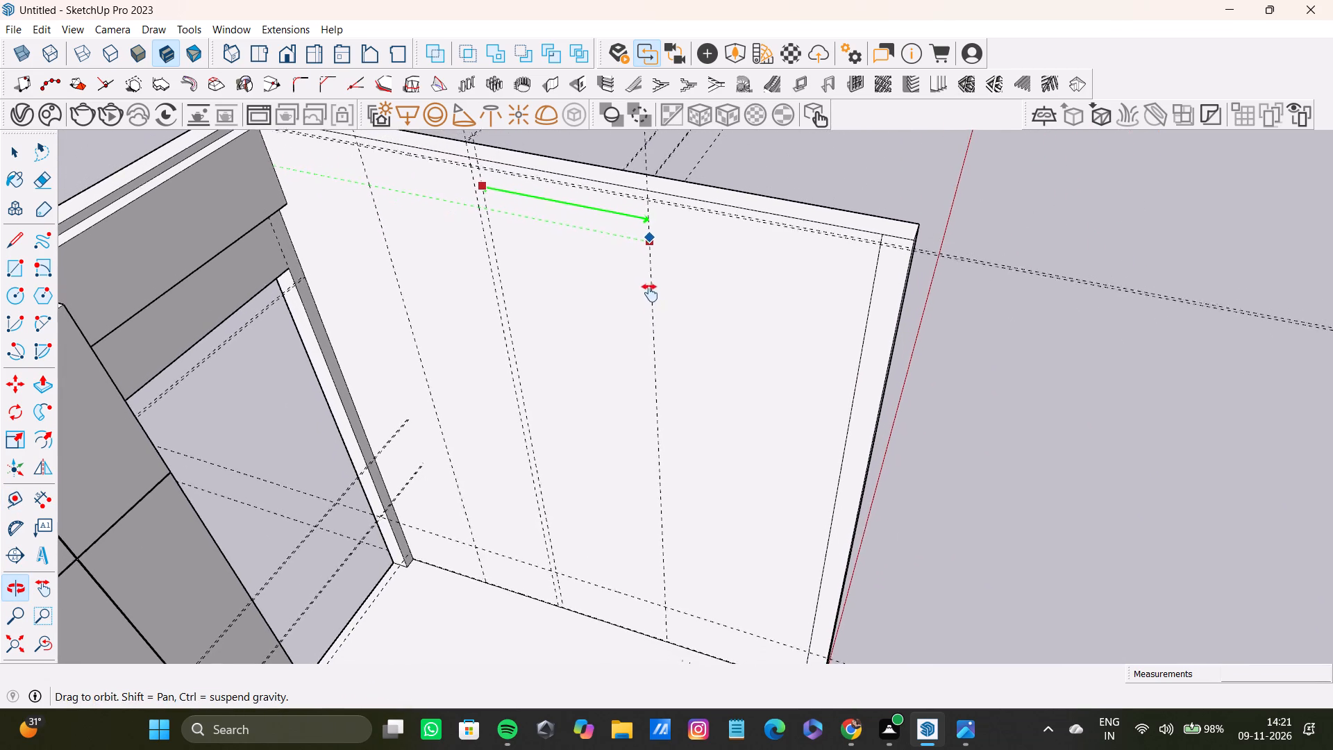
shift+middle_drag(650, 293, 689, 294)
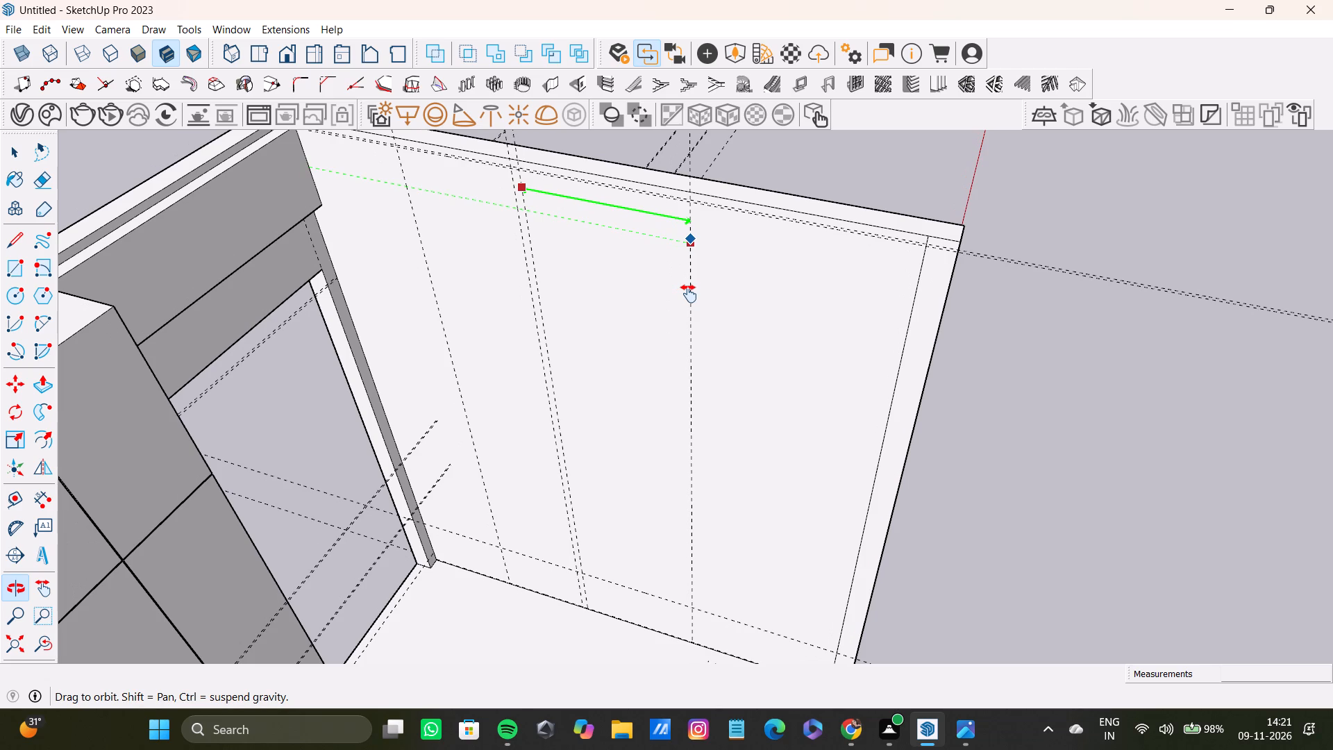
shift+middle_drag(689, 294, 682, 259)
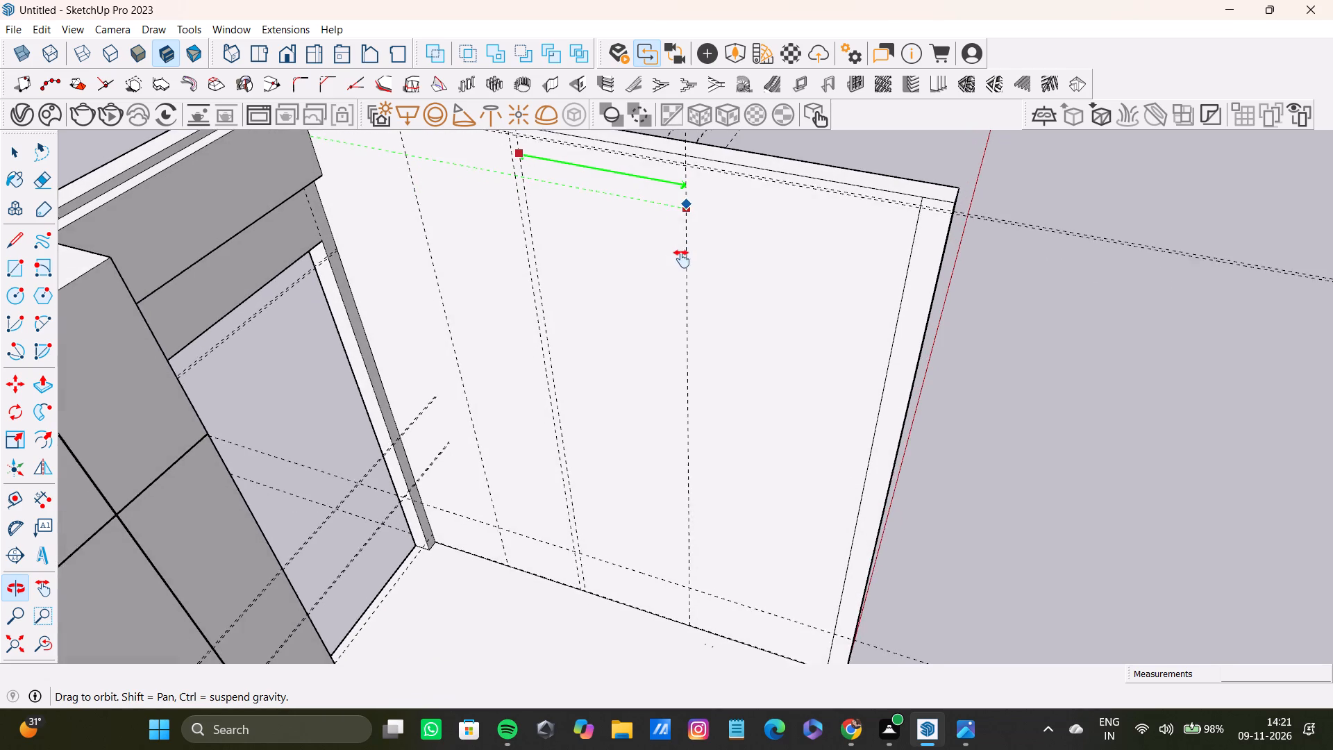
shift+middle_drag(682, 259, 671, 272)
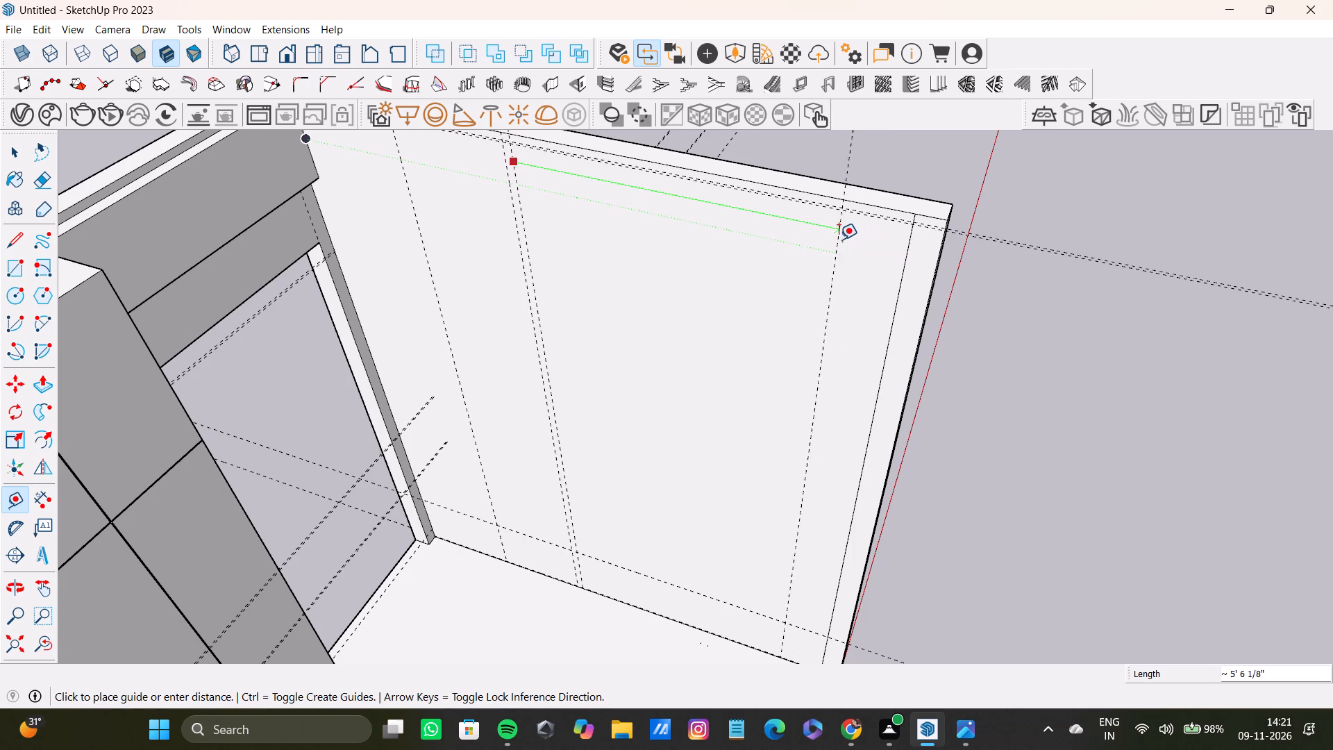
click(819, 249)
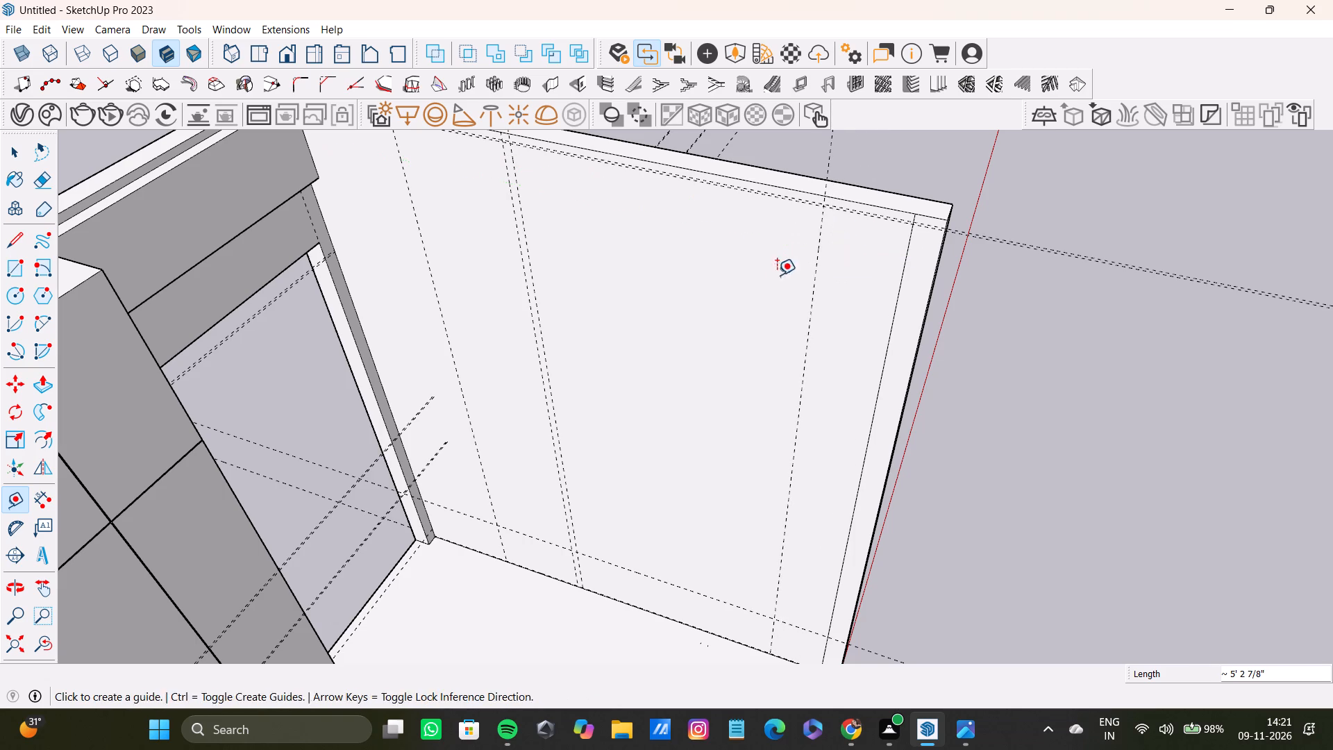
key(space)
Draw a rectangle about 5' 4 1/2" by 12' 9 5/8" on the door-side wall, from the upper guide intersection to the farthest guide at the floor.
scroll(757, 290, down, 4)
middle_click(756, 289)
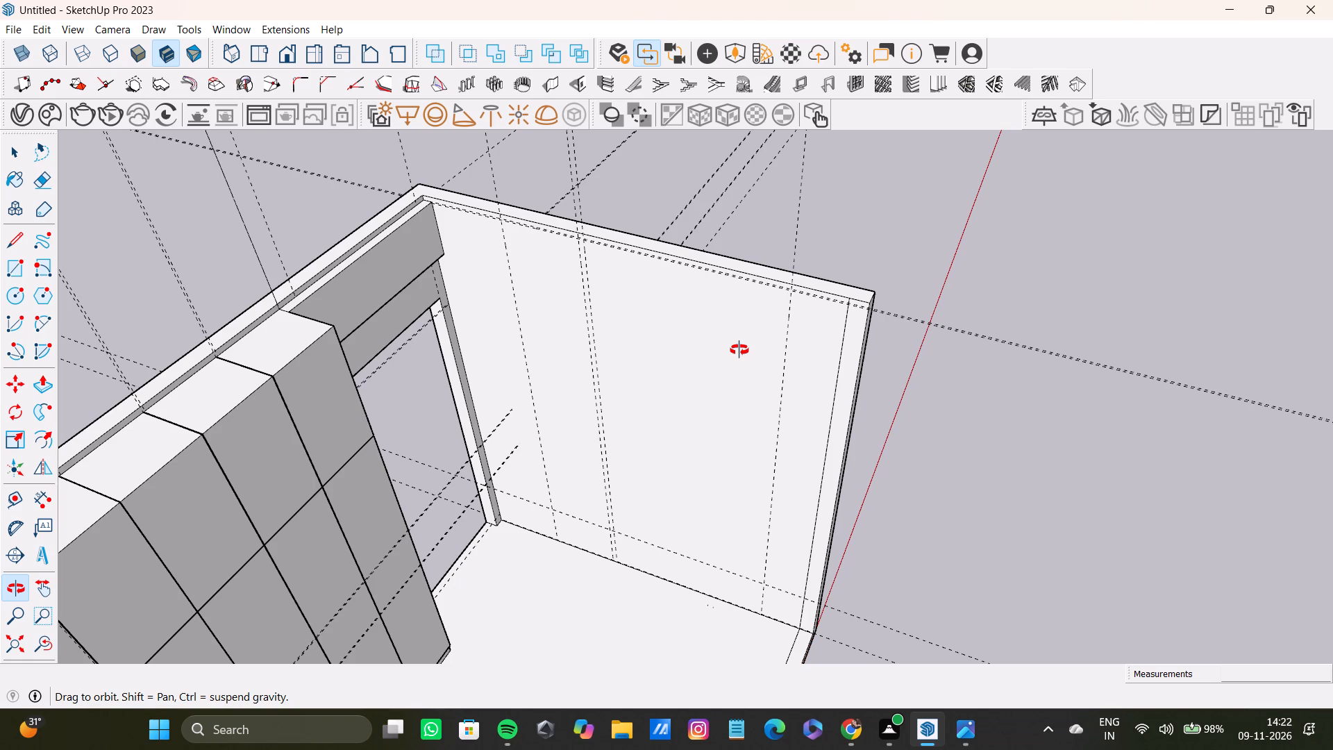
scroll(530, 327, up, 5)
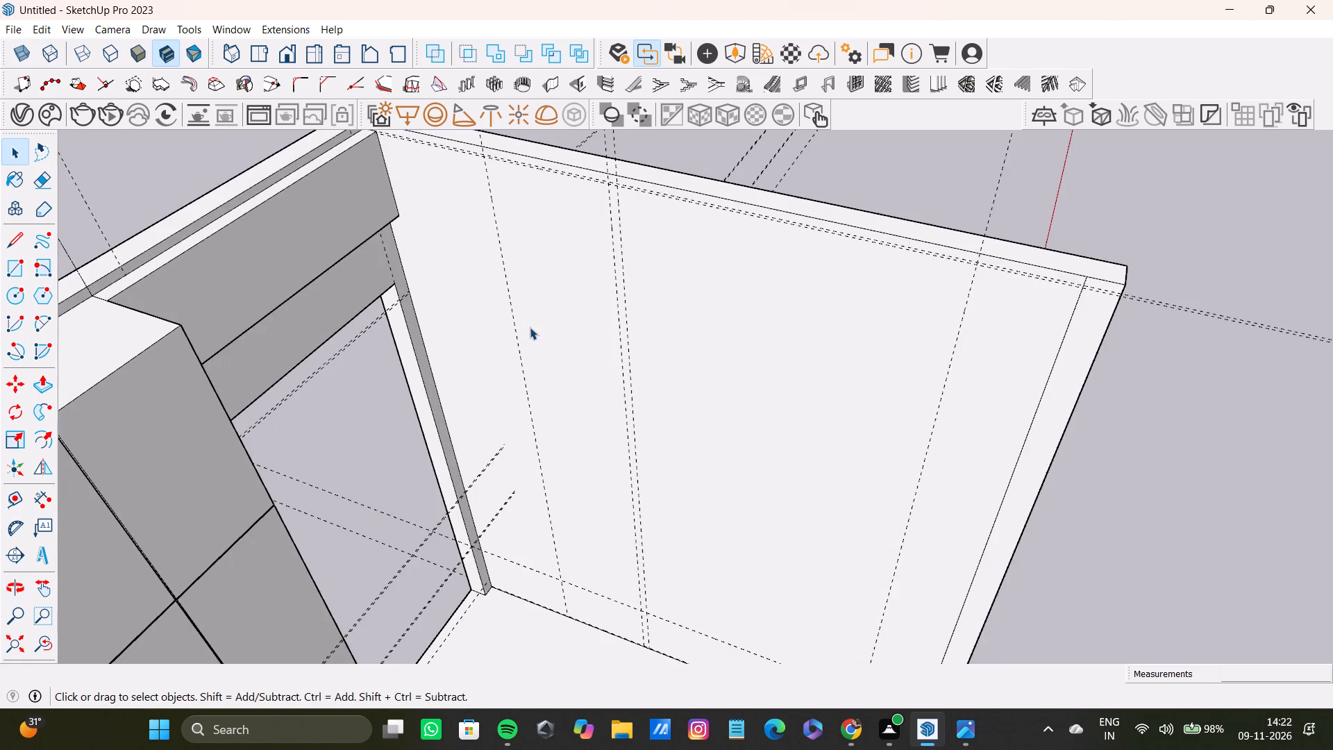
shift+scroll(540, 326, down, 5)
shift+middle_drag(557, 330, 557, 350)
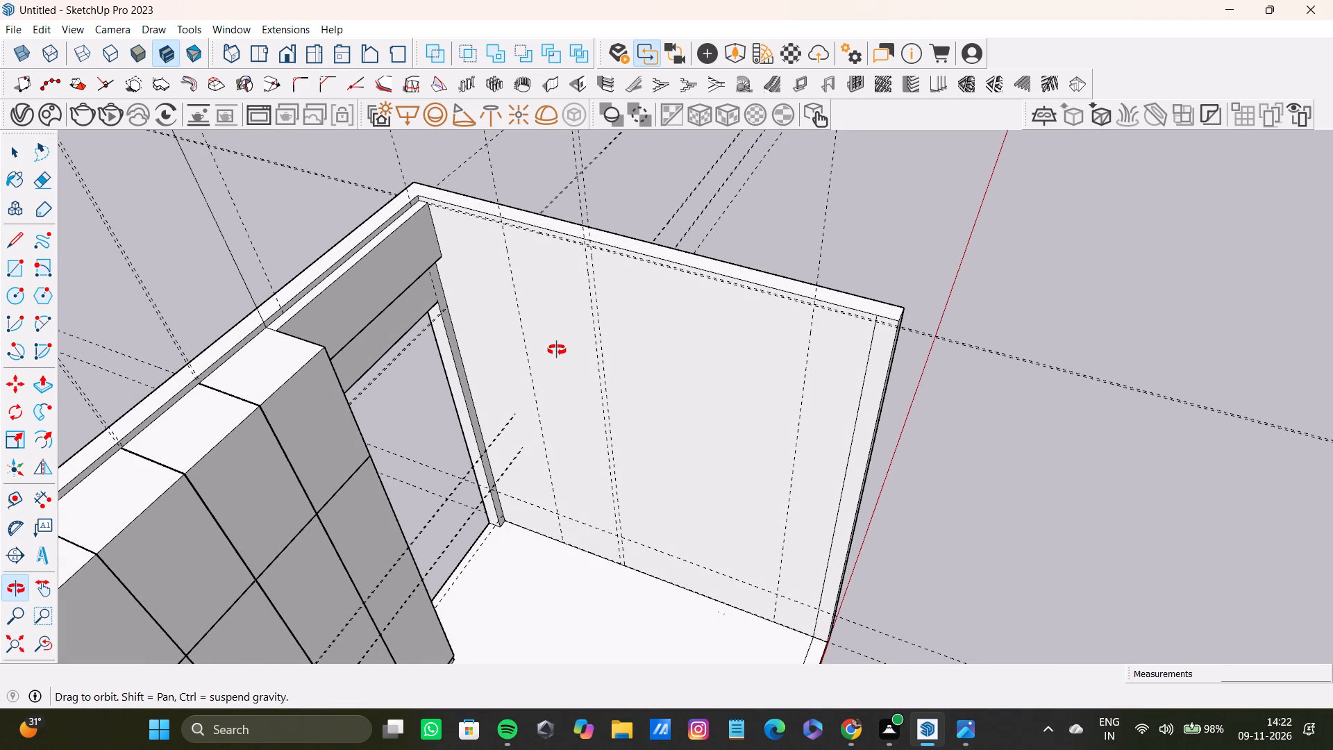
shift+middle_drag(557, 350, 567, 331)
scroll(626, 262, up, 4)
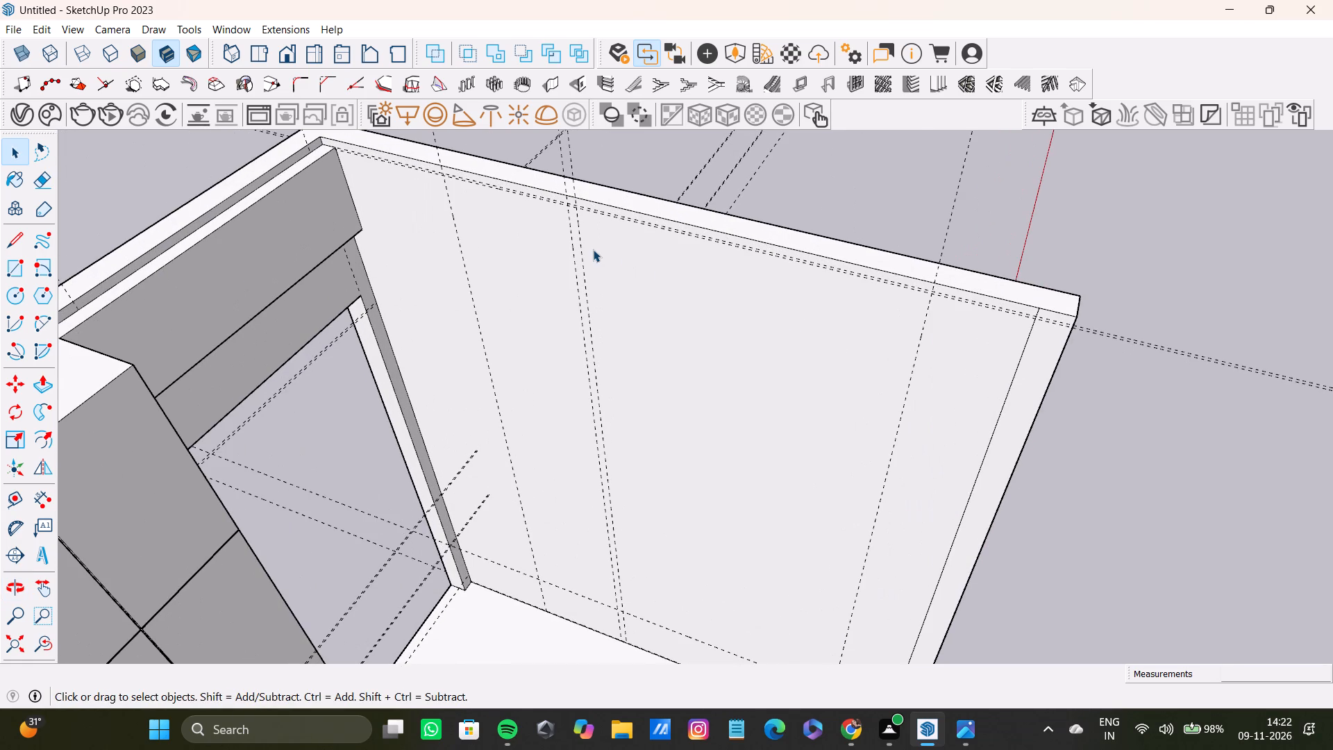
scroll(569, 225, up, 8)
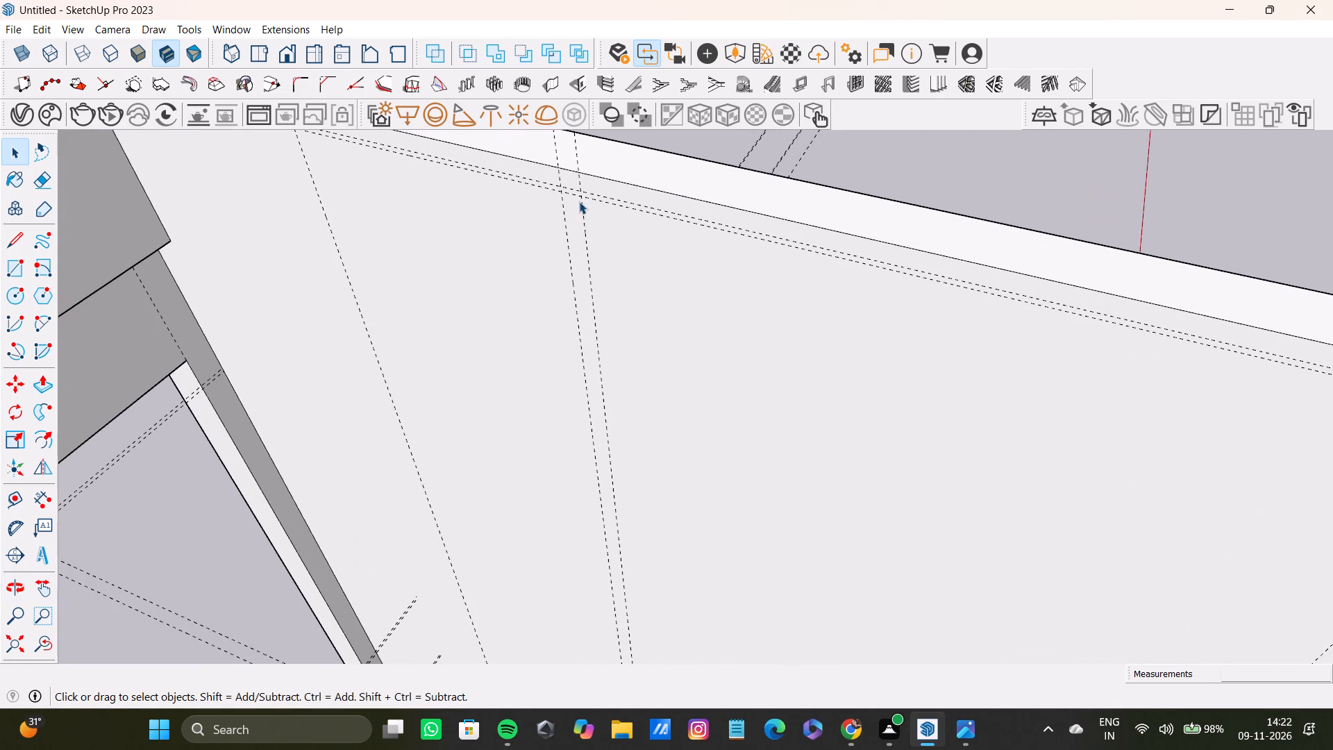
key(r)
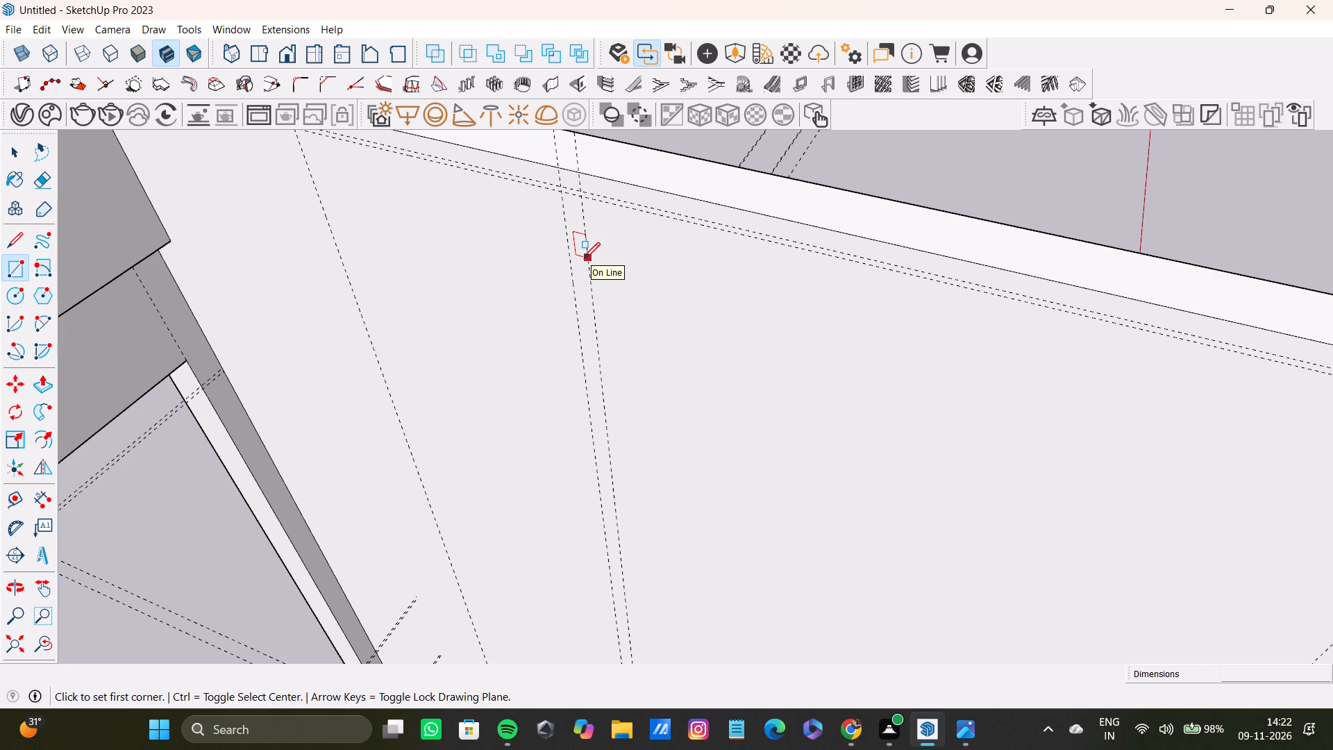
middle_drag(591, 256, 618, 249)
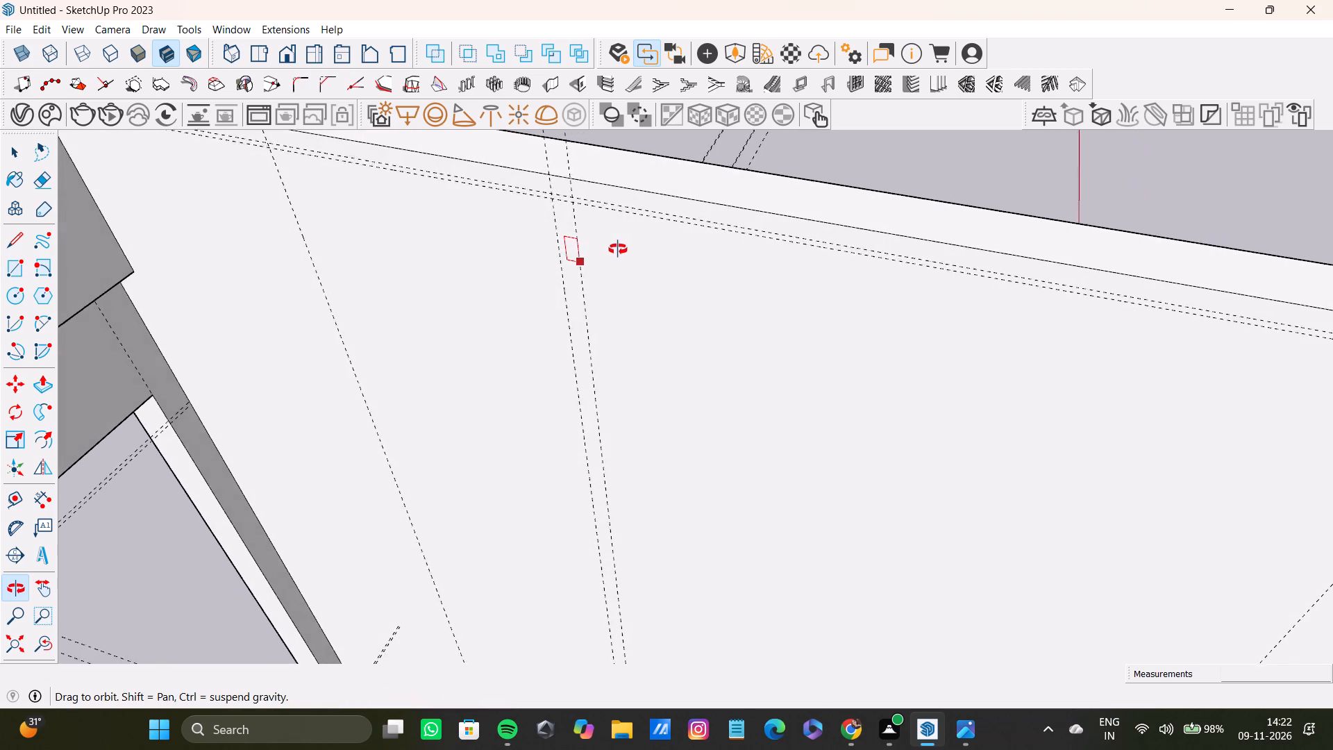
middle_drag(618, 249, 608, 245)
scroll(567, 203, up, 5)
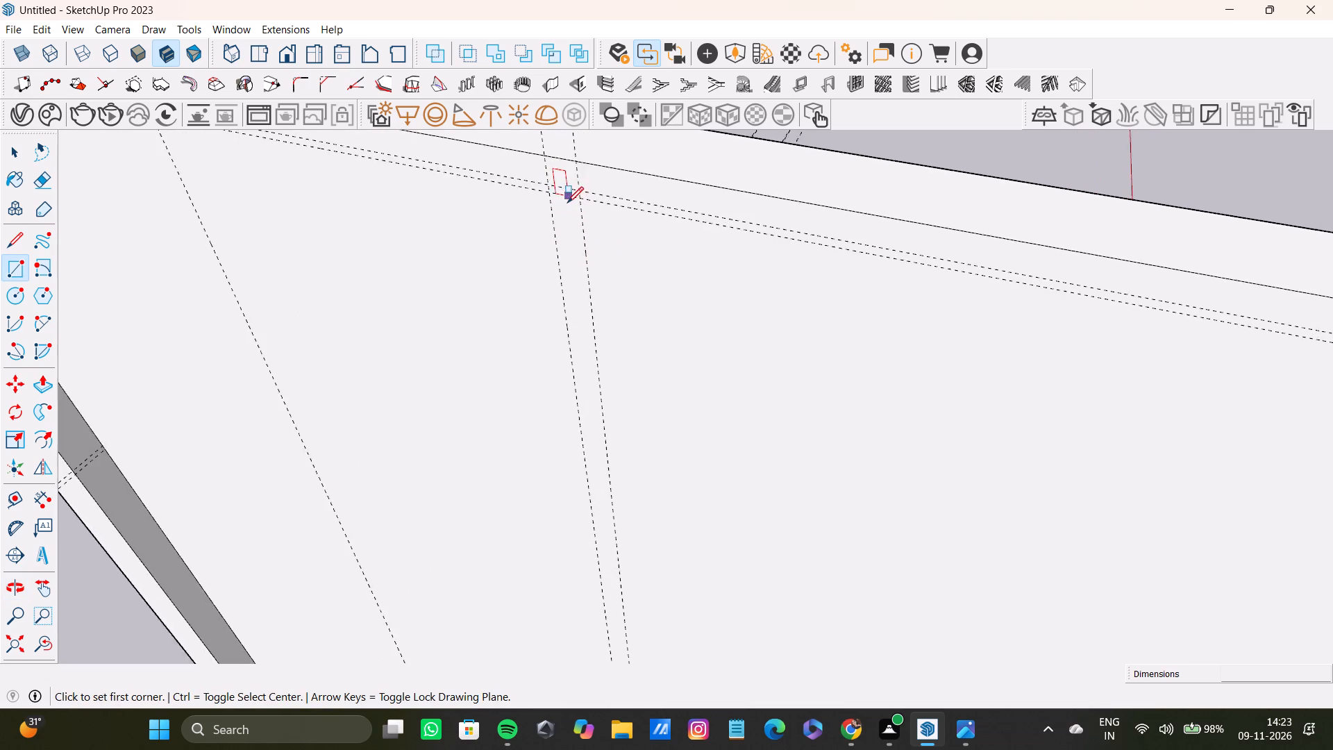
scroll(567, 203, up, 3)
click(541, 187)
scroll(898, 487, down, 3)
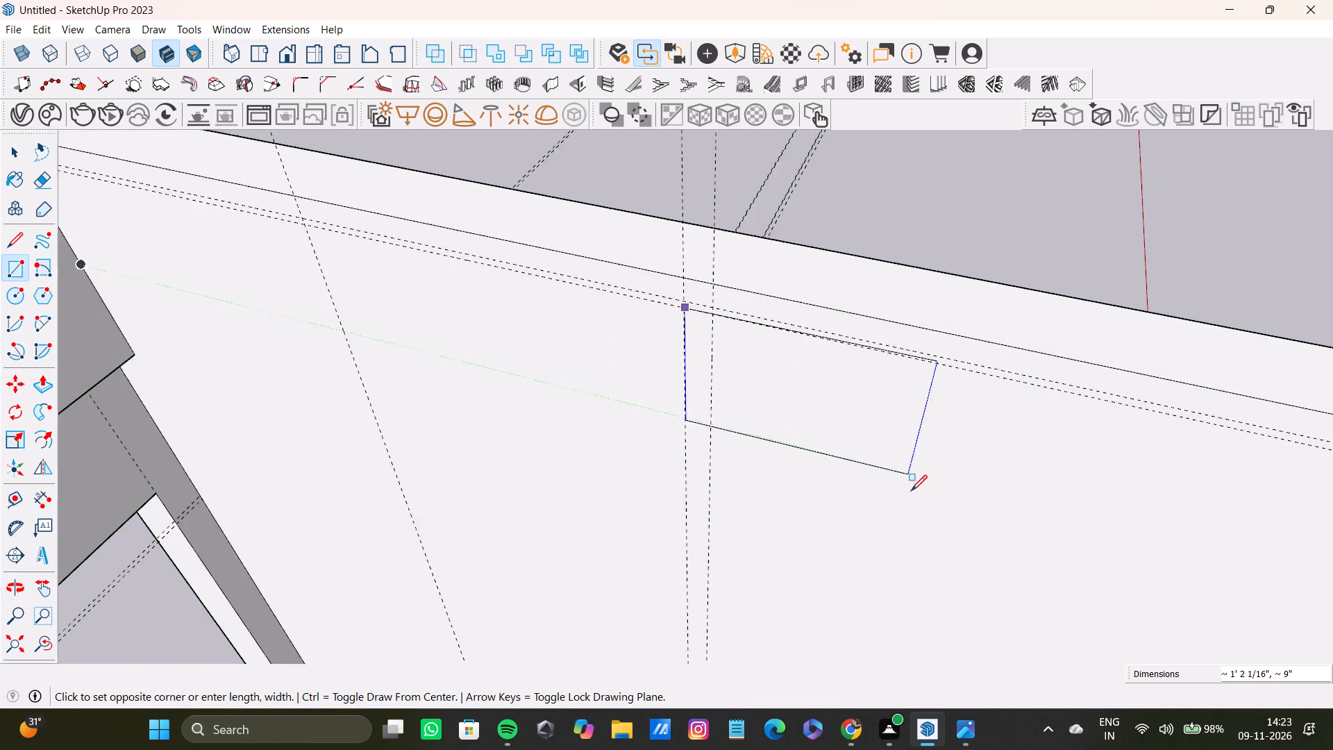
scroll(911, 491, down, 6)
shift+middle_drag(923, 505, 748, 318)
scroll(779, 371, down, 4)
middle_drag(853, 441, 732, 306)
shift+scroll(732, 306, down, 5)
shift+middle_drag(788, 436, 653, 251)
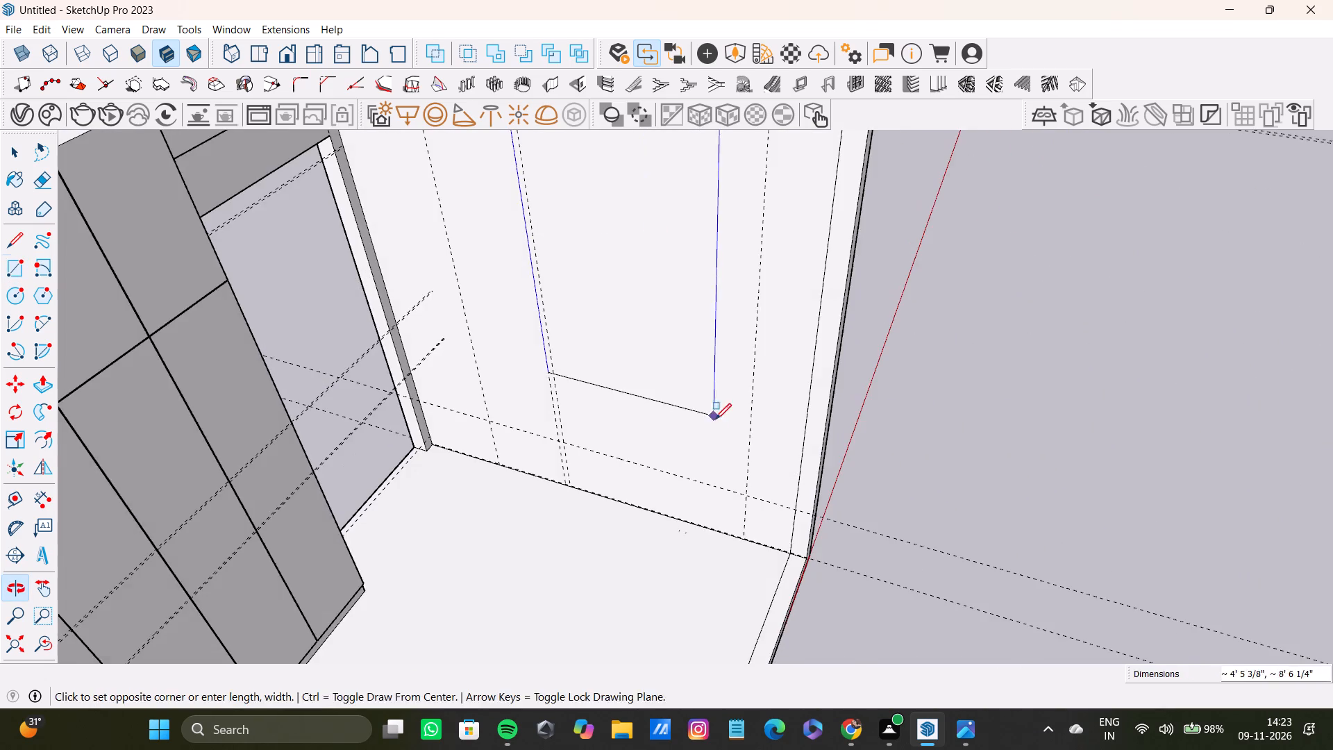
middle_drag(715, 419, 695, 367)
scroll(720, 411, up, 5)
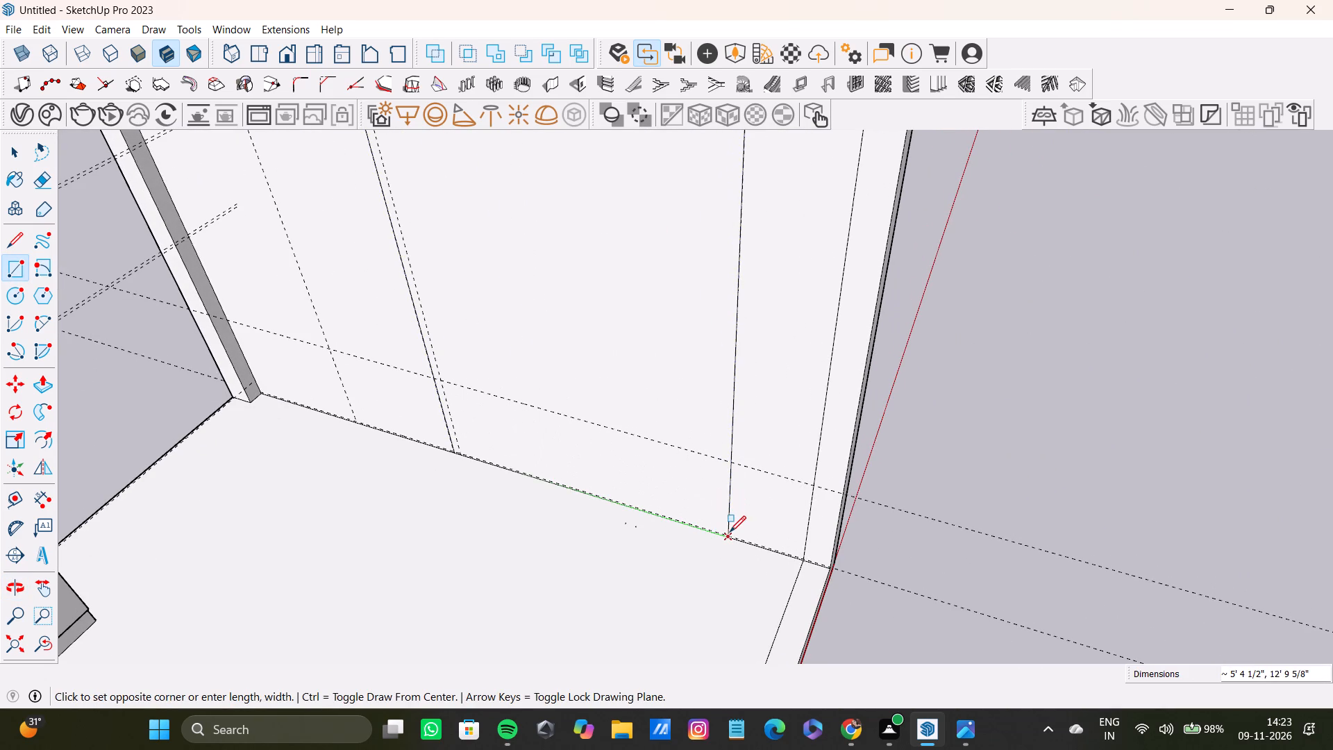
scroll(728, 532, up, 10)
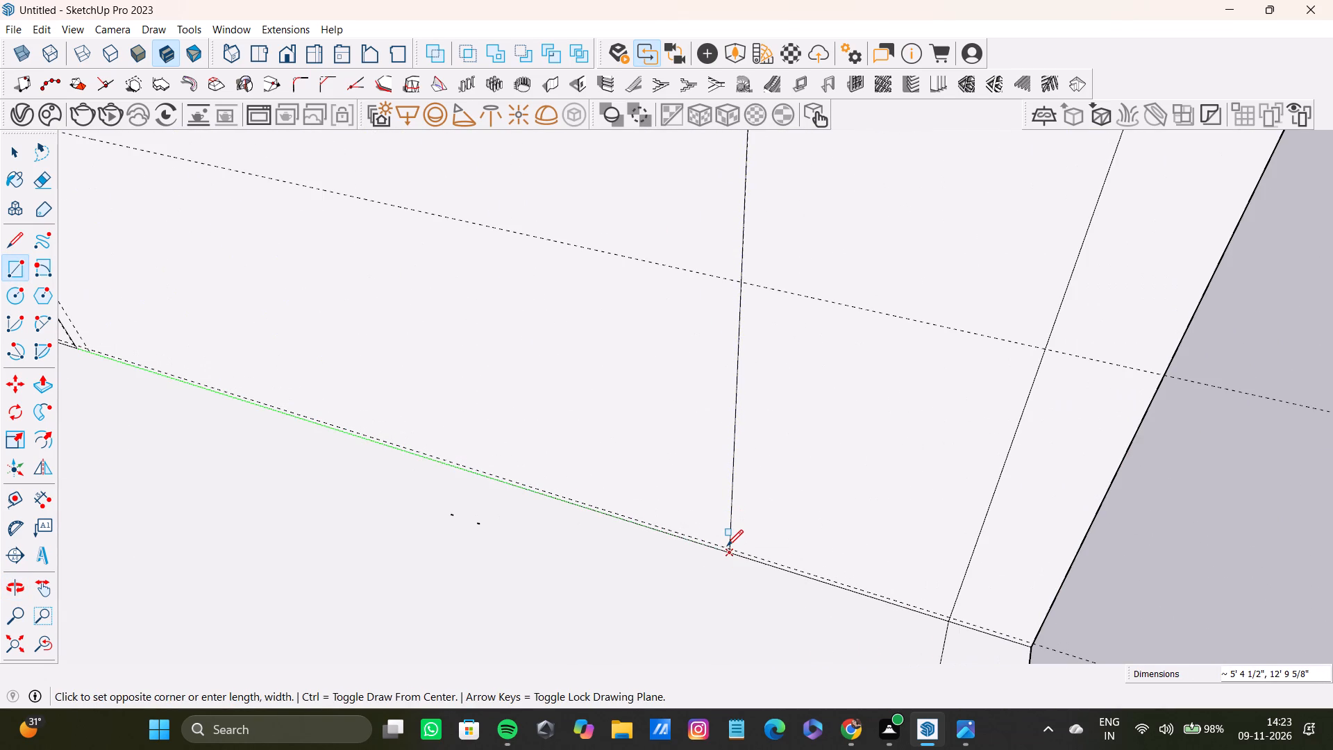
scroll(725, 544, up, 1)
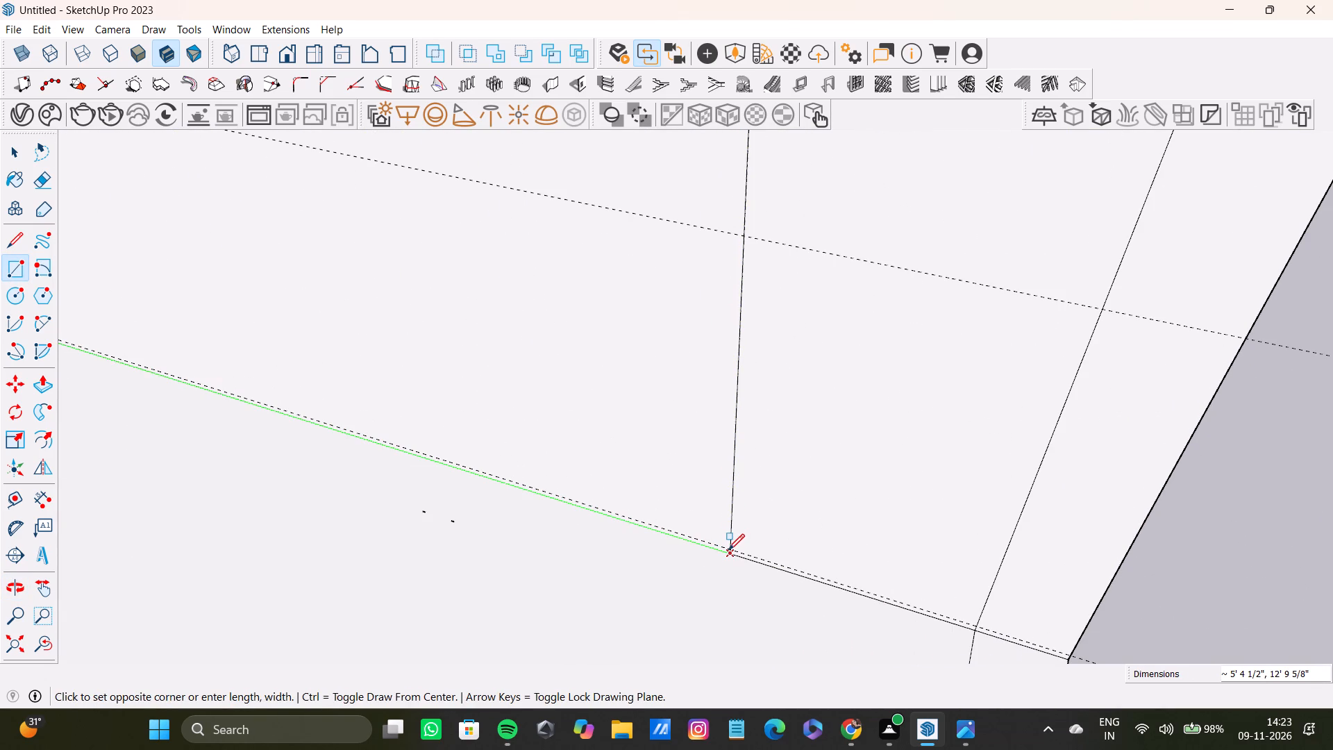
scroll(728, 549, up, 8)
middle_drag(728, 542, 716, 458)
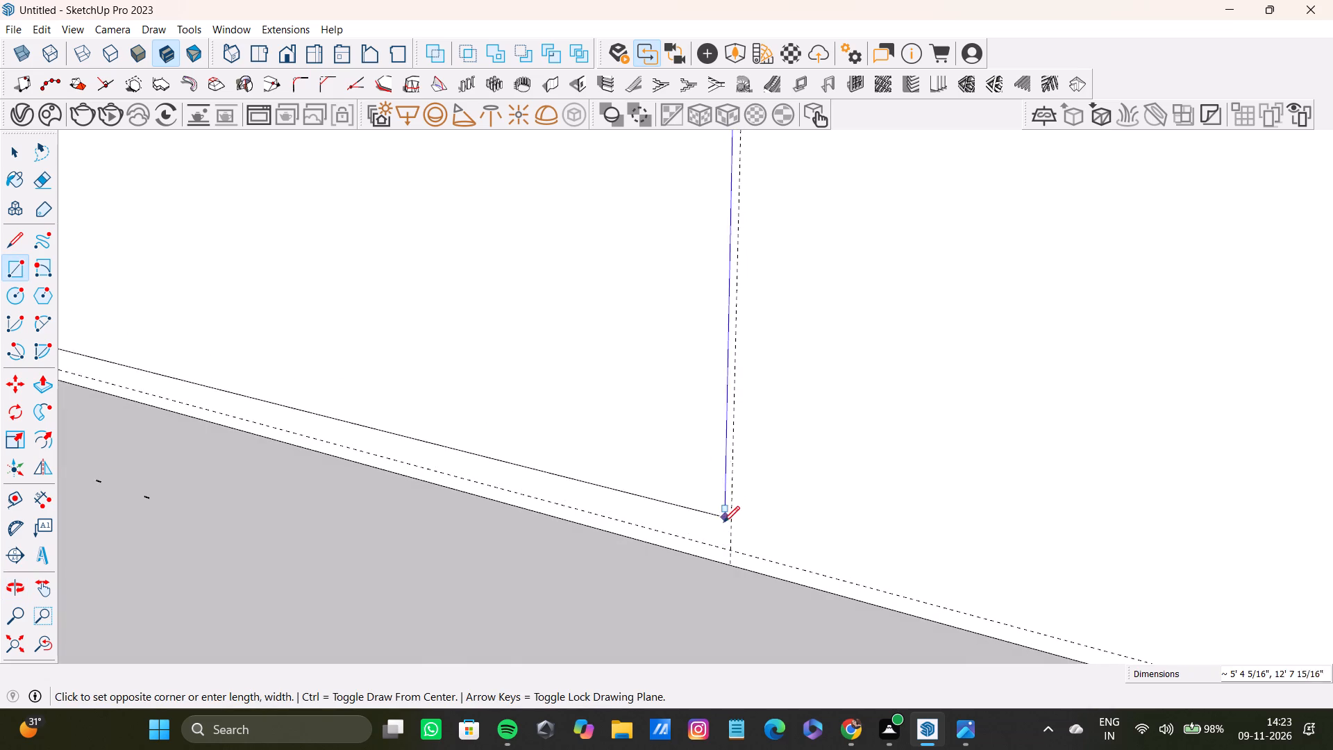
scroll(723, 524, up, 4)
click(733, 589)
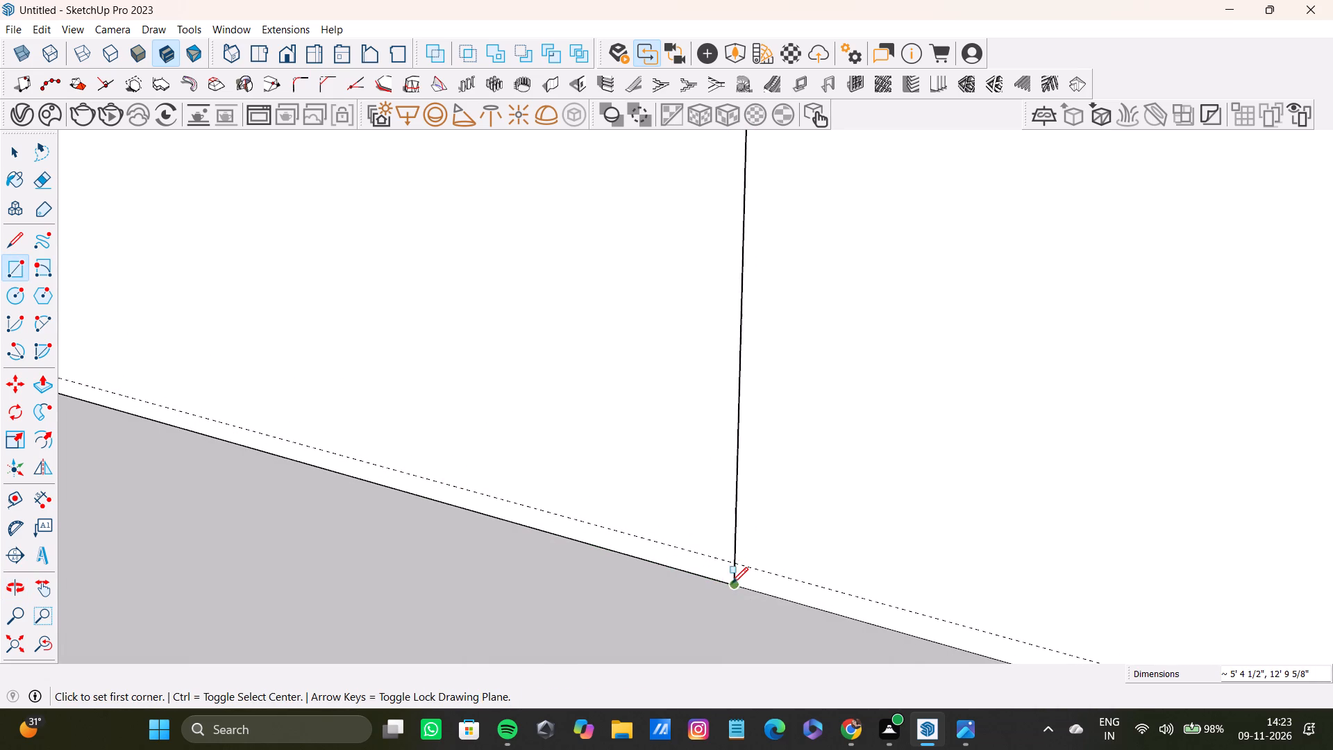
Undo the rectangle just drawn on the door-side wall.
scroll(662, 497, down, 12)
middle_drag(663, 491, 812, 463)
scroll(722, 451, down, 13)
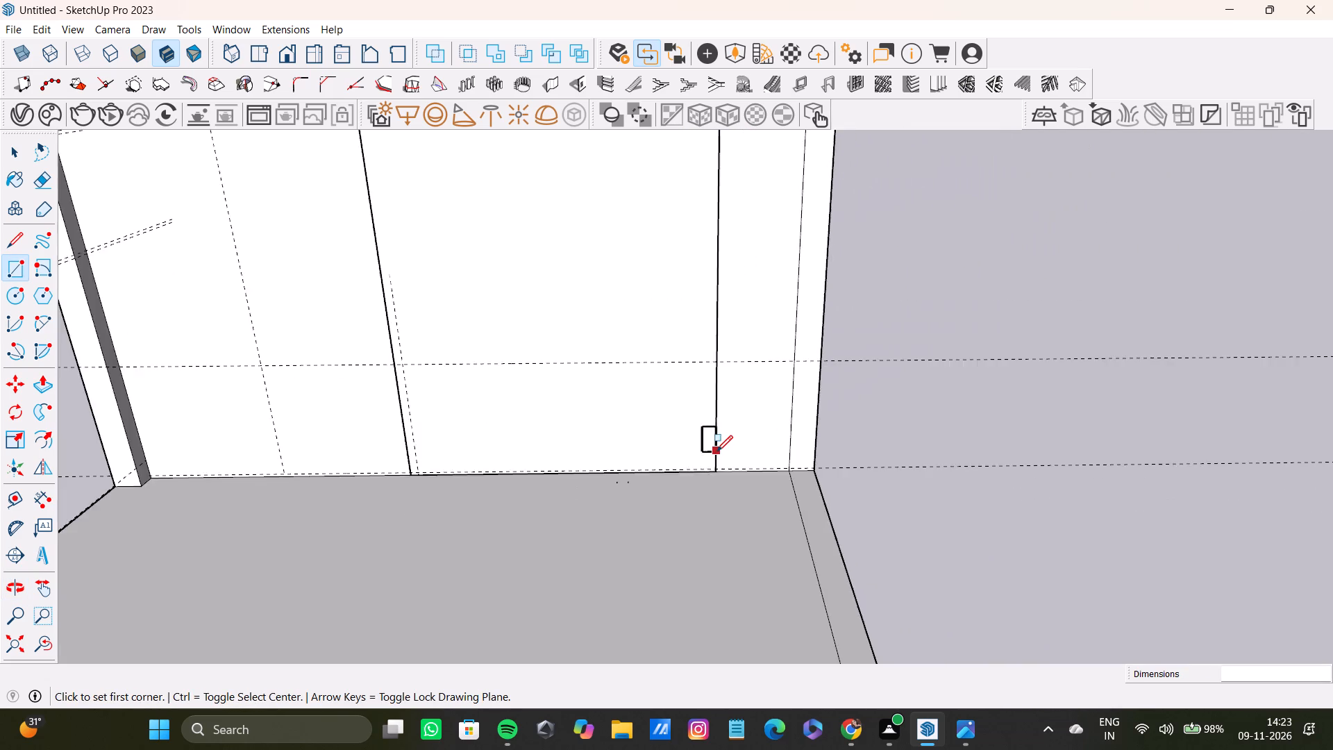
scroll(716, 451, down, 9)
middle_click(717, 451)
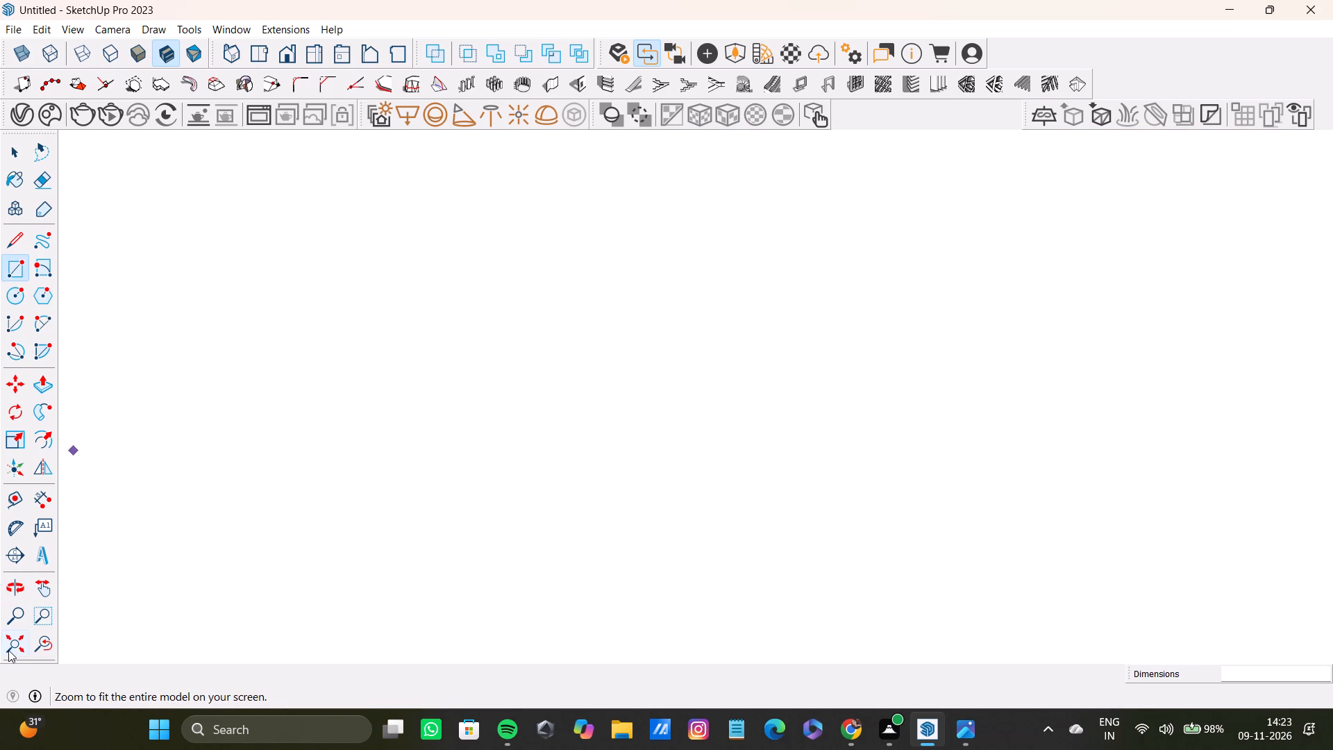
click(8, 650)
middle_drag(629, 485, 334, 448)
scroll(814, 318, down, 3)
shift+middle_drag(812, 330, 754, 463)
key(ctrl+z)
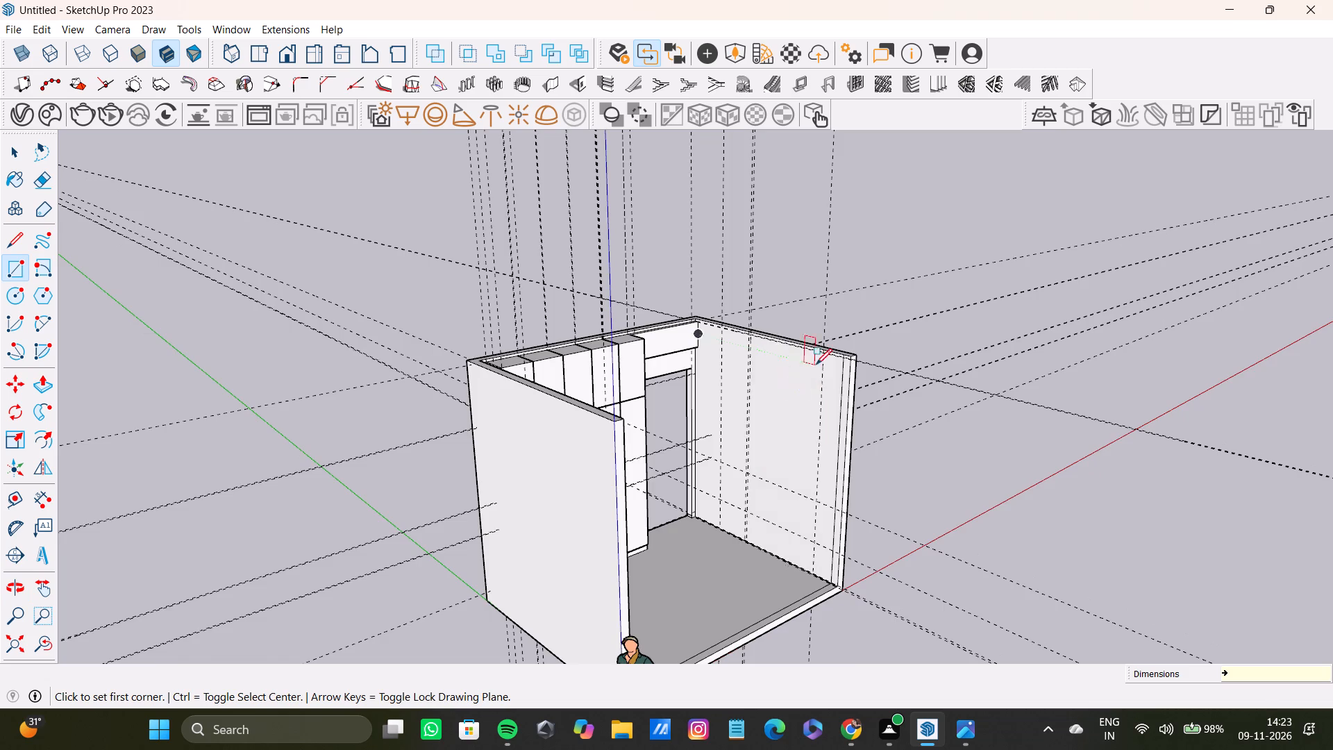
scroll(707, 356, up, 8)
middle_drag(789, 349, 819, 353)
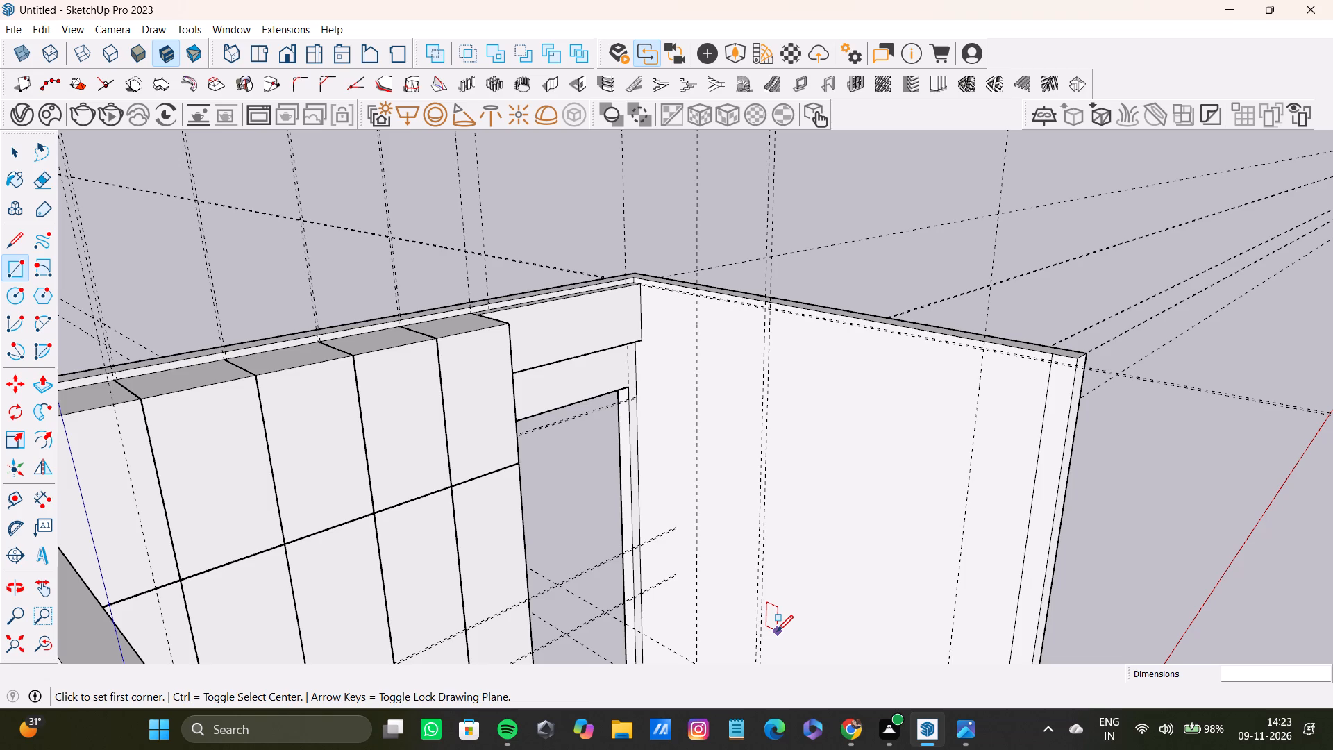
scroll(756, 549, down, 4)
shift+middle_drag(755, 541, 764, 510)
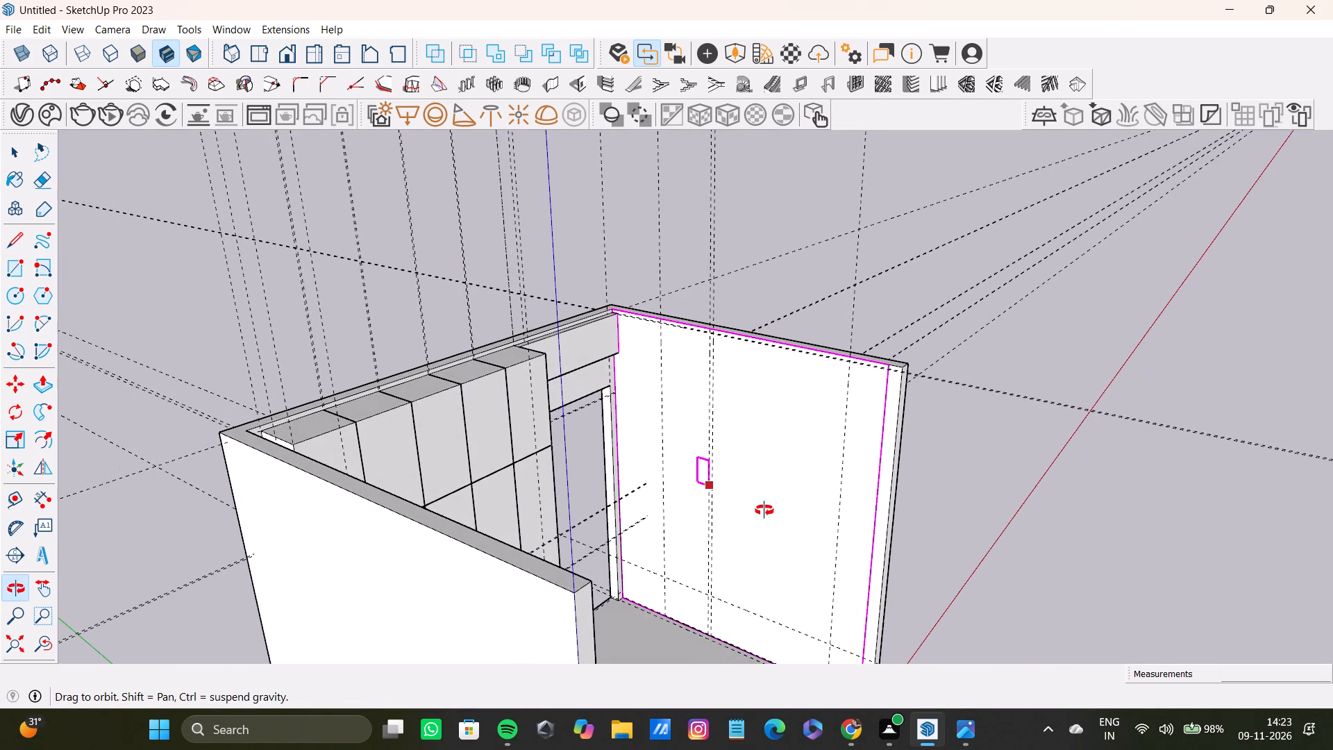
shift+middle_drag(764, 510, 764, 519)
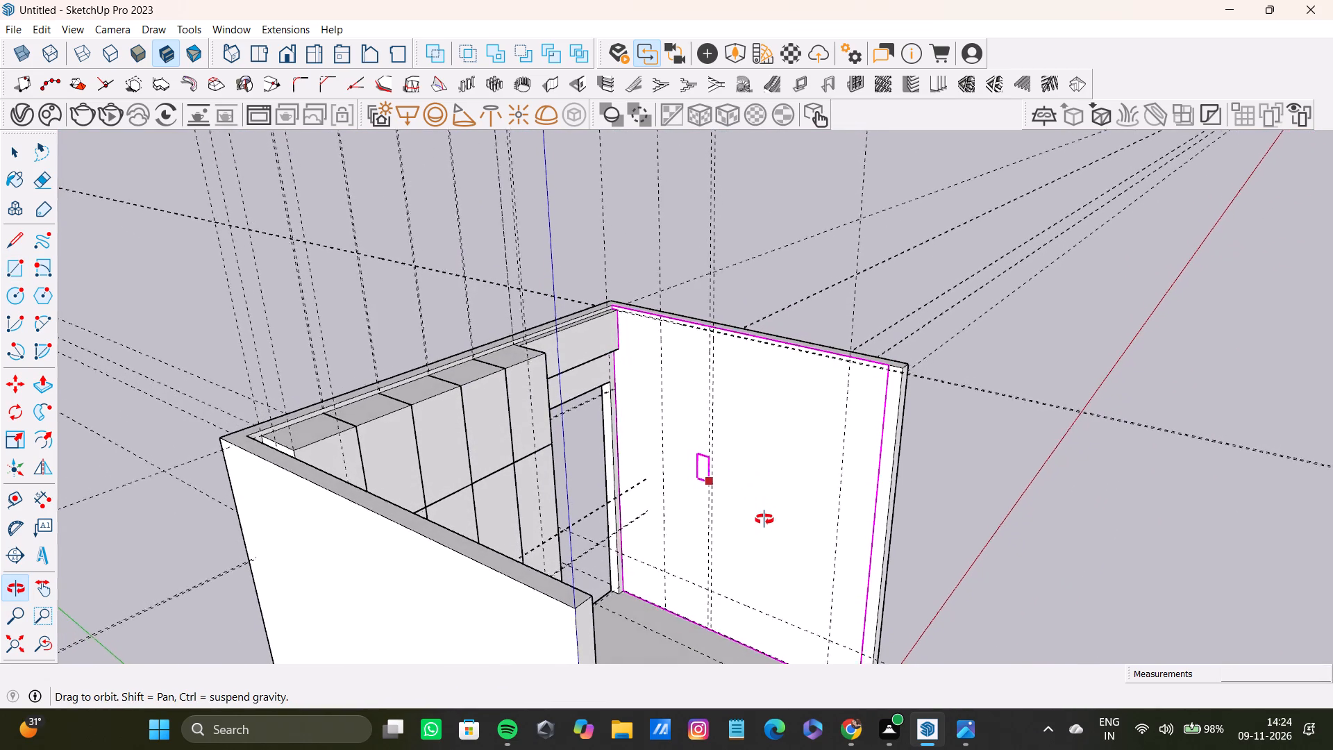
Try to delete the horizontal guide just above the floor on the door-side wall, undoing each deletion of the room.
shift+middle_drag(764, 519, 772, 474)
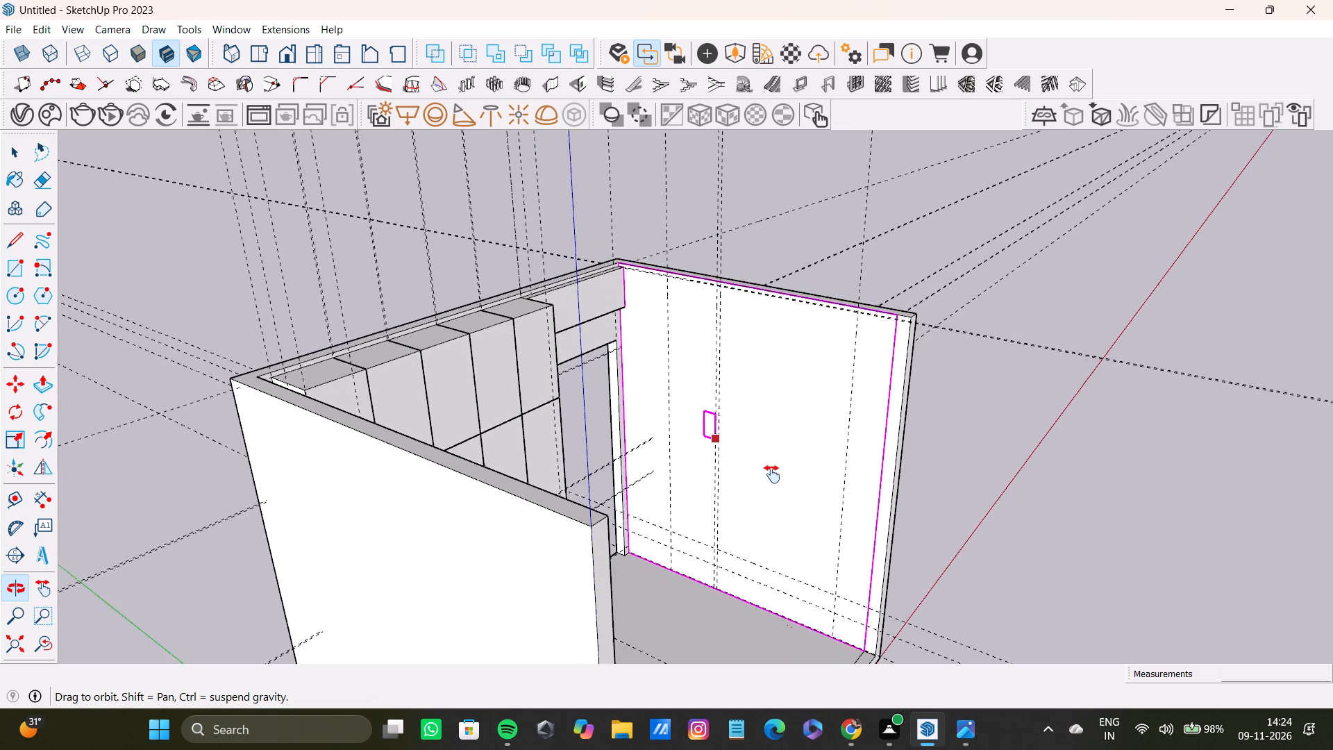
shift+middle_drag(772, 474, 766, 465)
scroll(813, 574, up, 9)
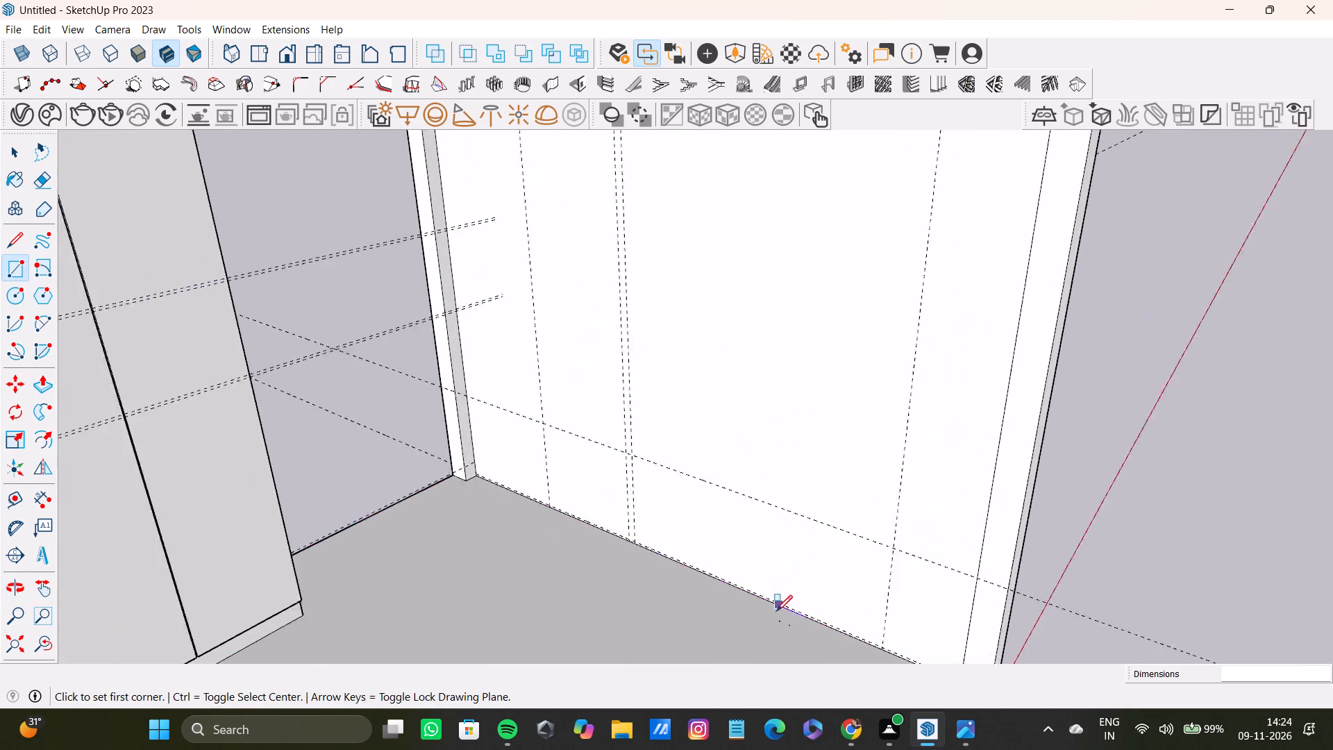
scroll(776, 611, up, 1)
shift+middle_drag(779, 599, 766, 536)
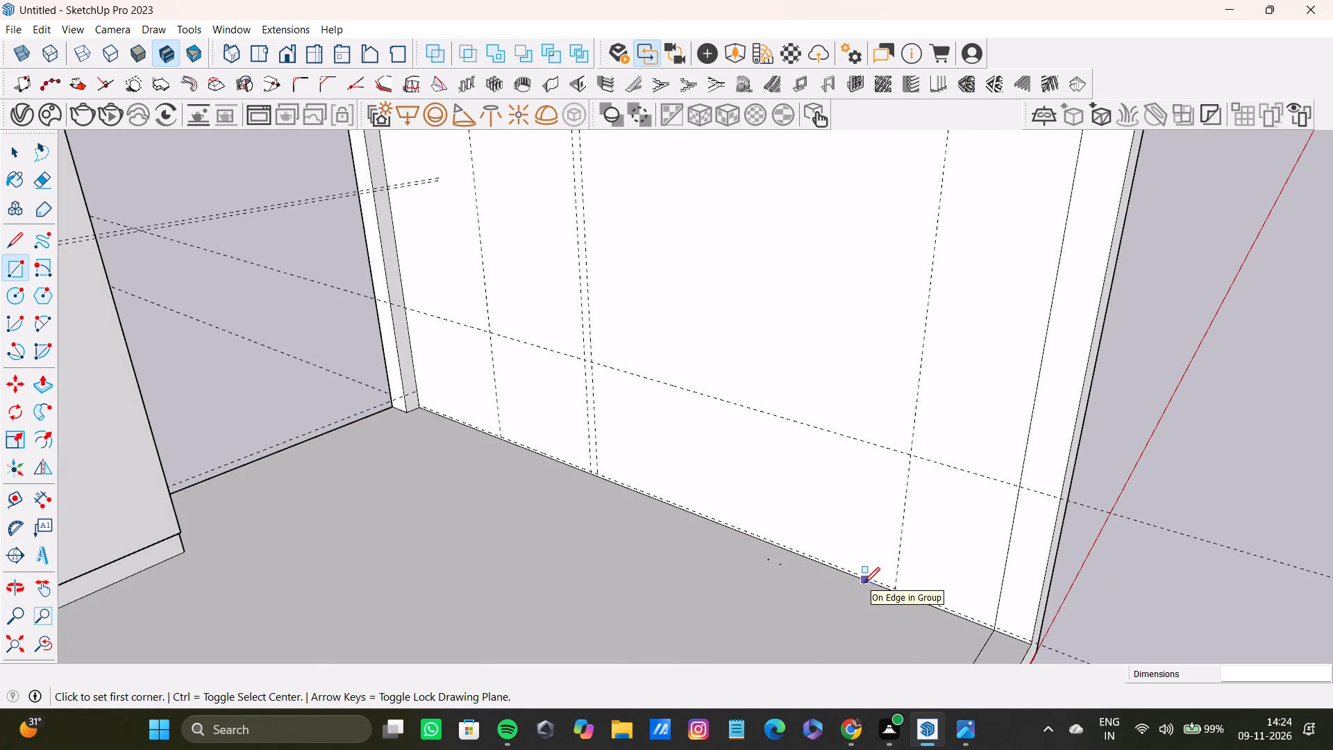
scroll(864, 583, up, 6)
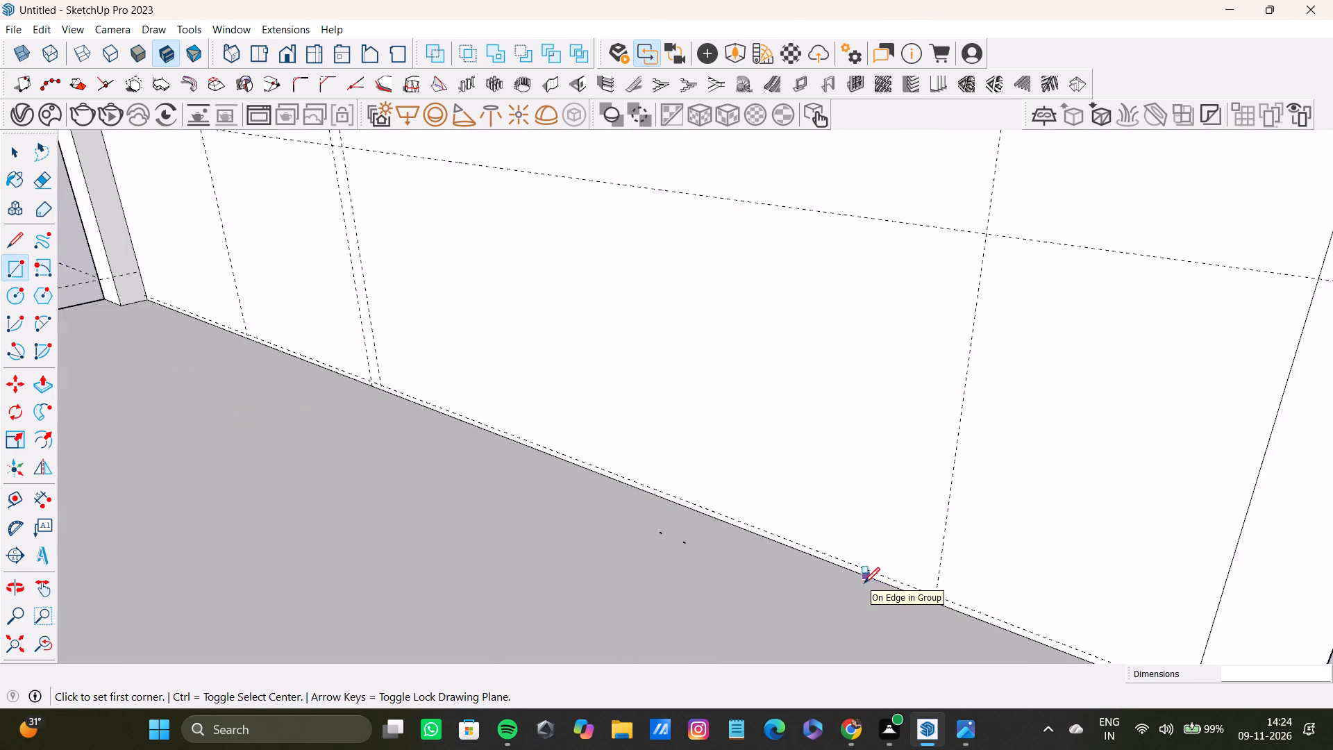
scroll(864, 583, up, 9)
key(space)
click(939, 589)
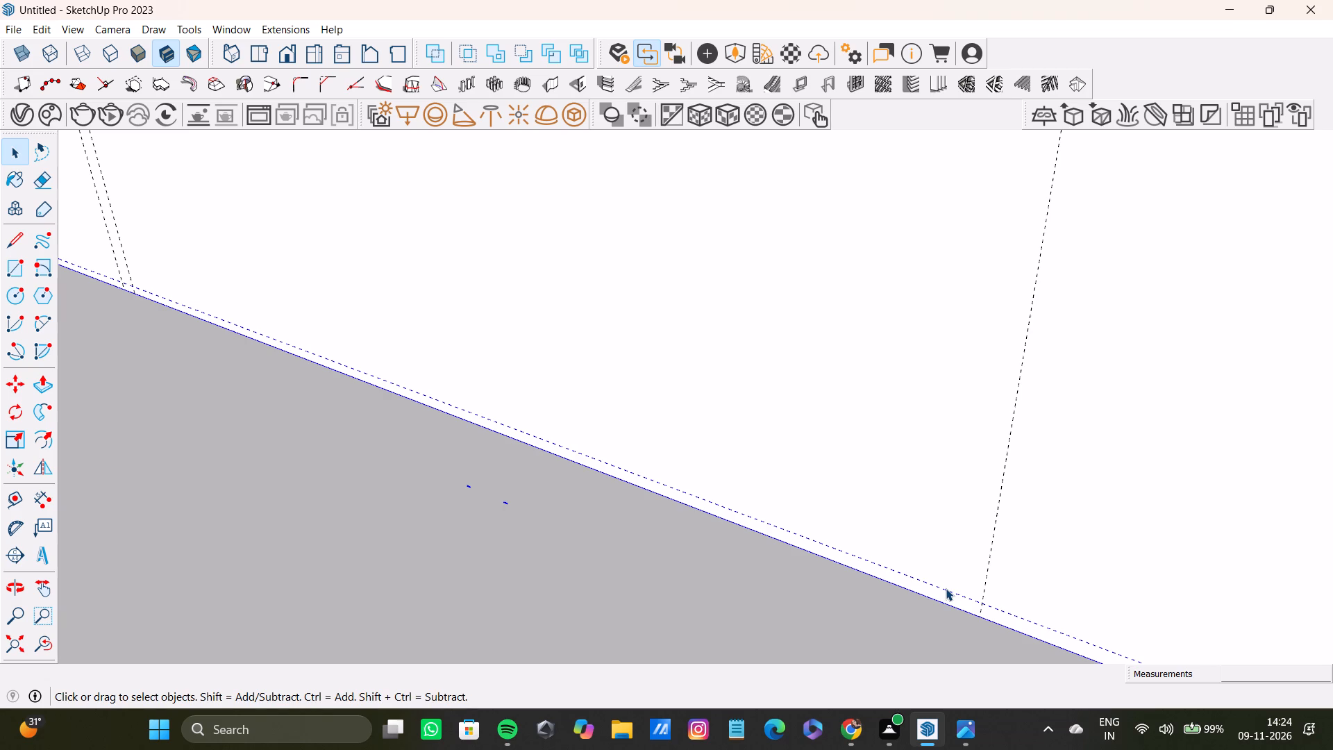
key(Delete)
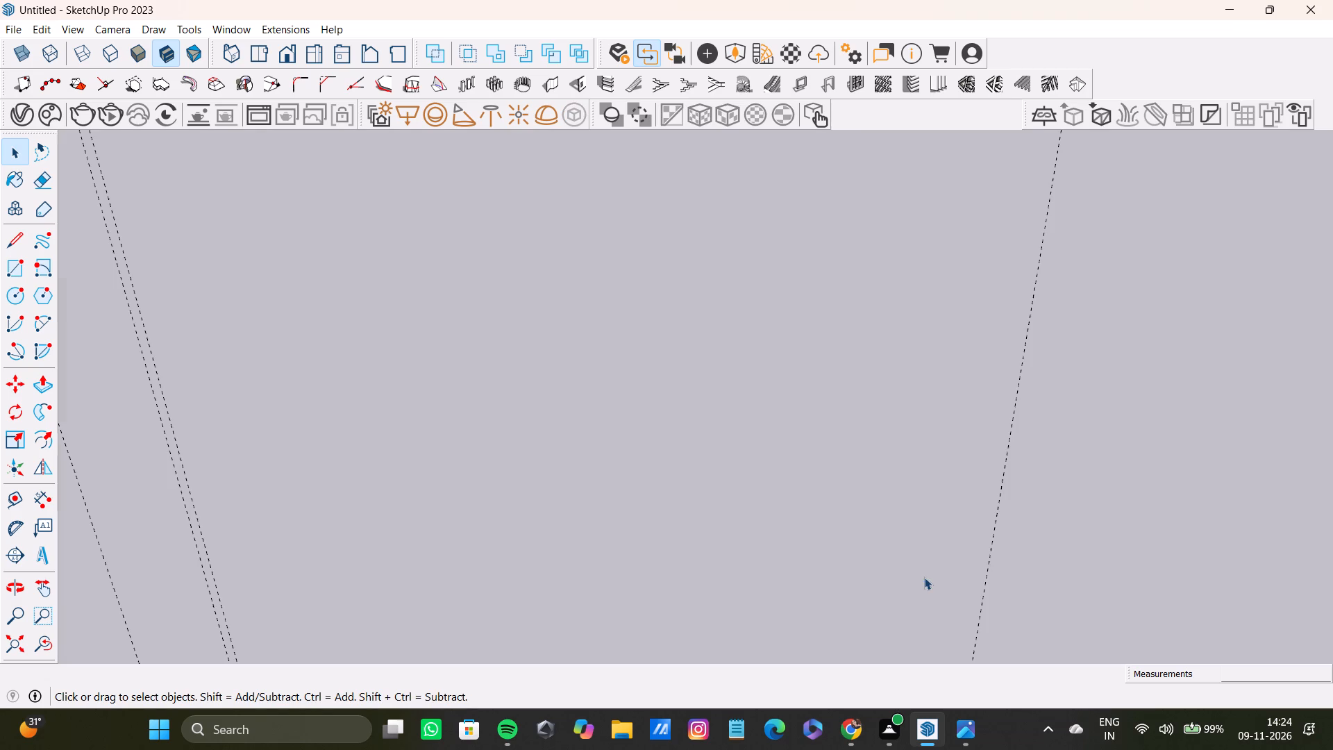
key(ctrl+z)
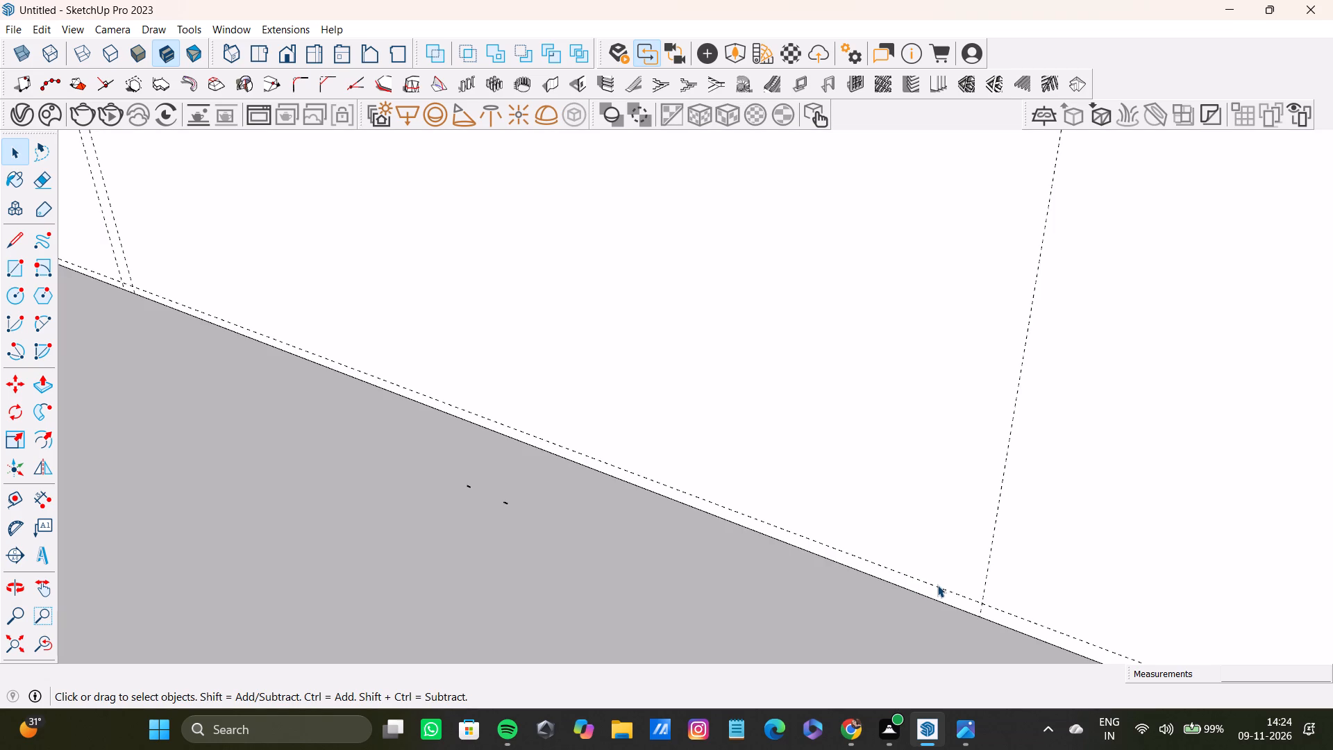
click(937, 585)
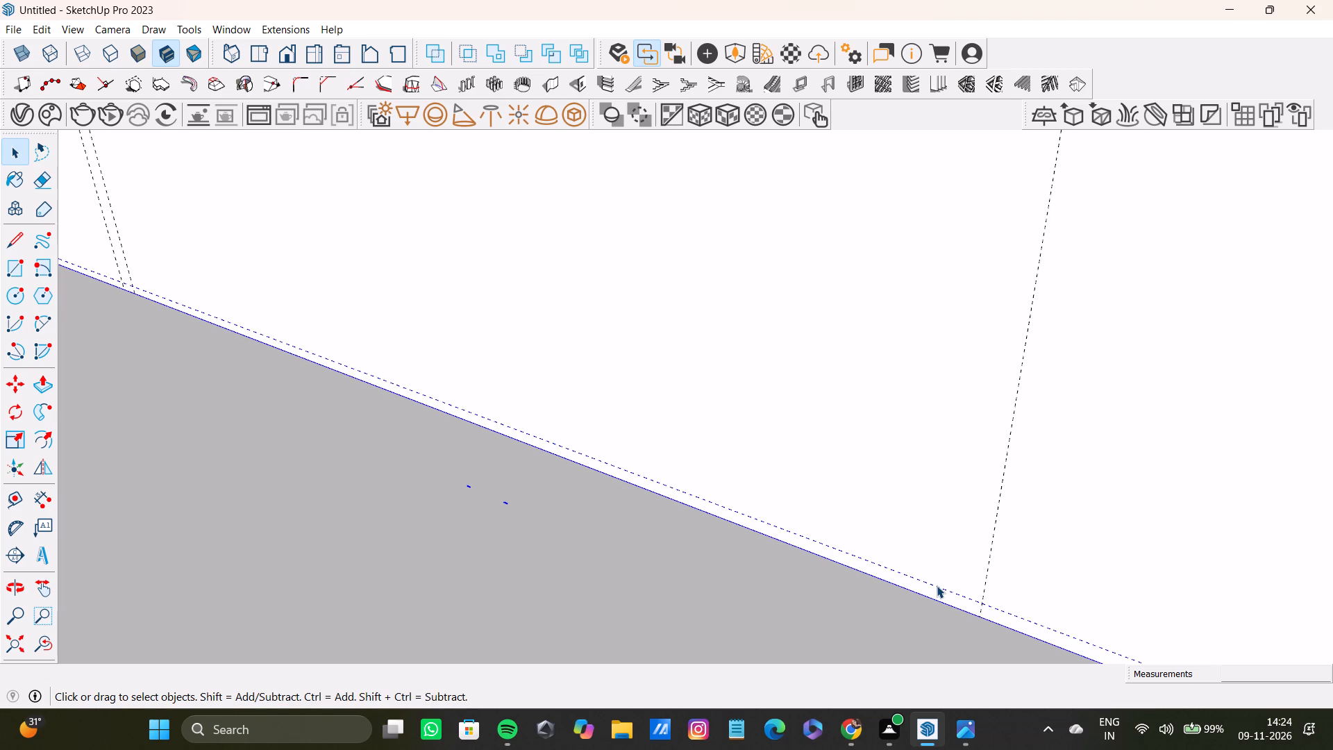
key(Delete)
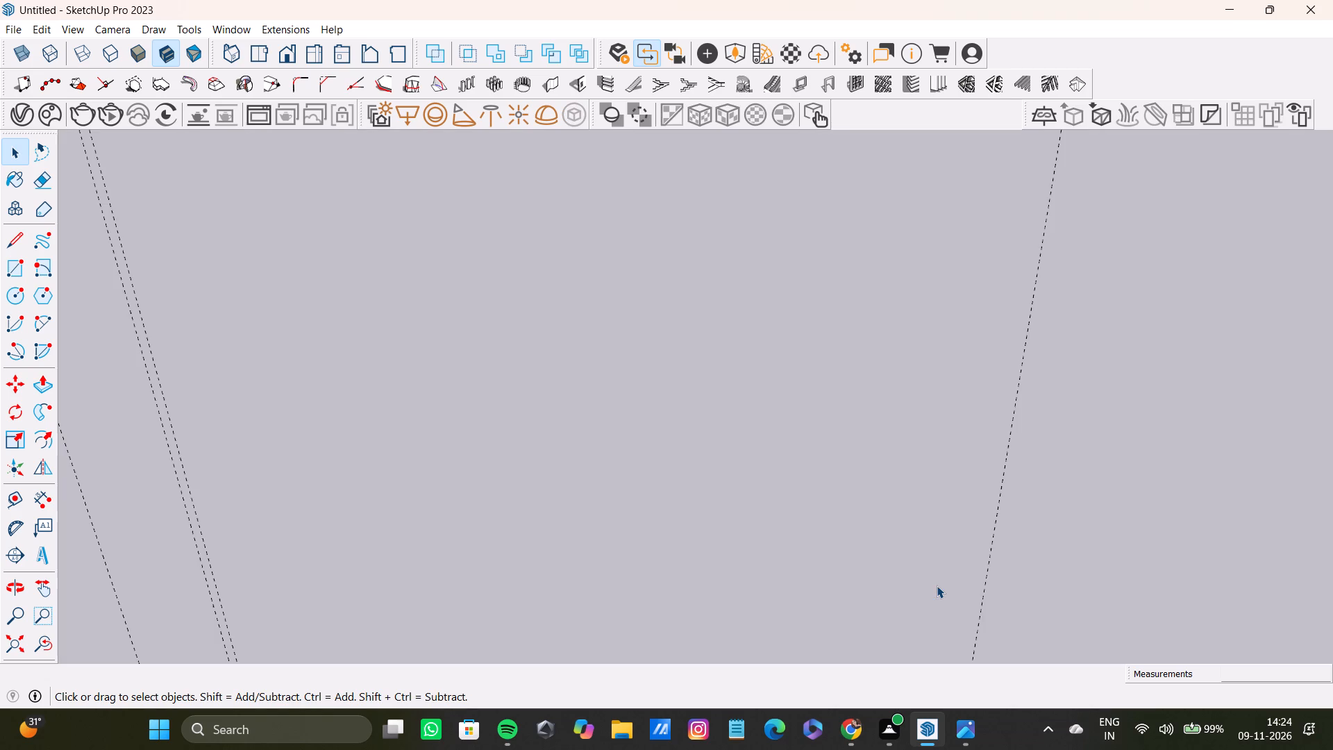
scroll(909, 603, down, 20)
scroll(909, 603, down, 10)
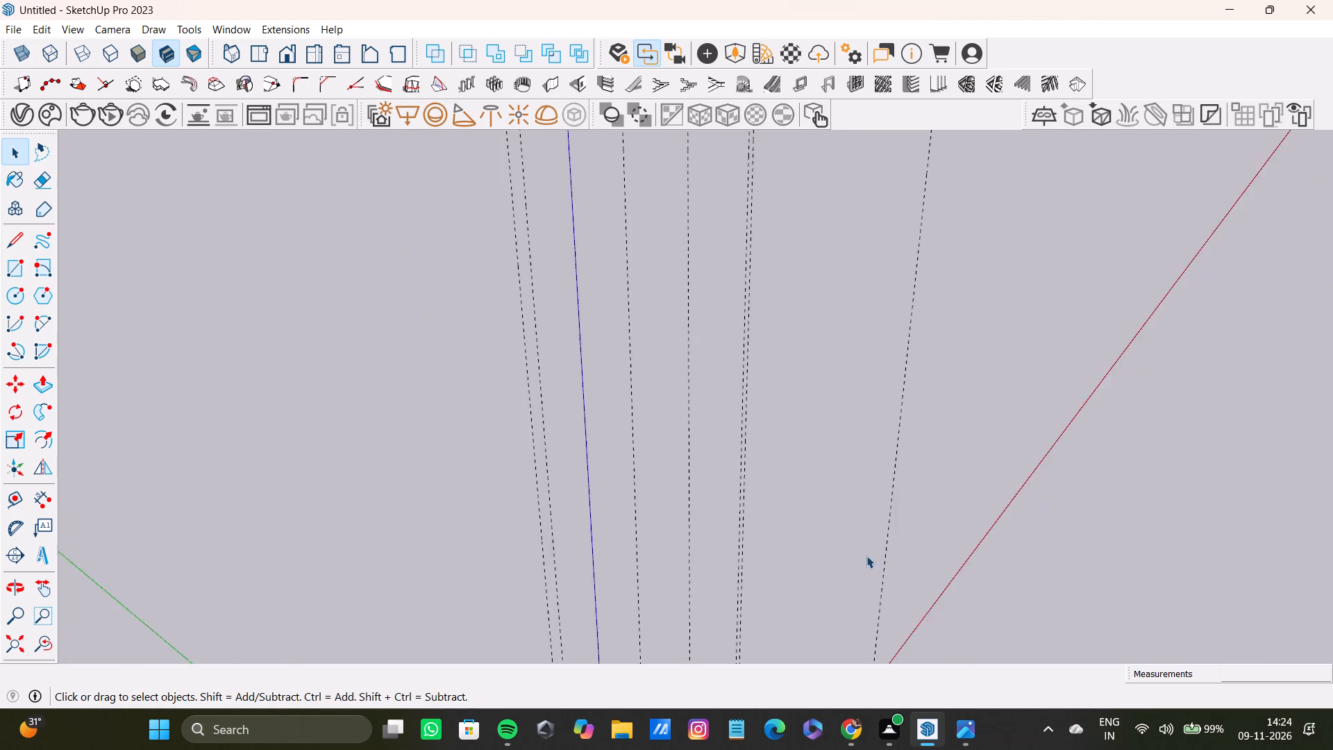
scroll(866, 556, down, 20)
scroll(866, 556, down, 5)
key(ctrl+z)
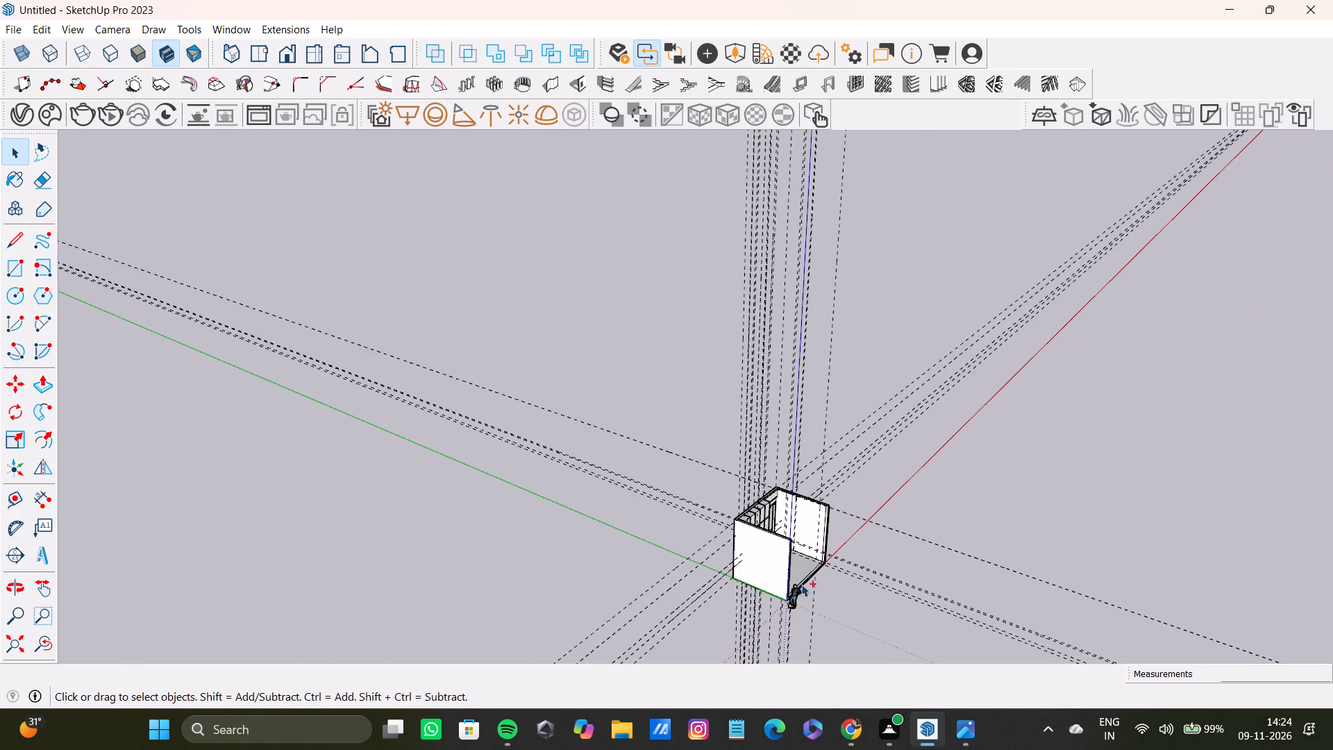
Open the room group for editing and delete the horizontal guide just above the floor along the door-side wall.
scroll(787, 553, up, 15)
middle_drag(851, 536, 769, 553)
scroll(824, 591, up, 4)
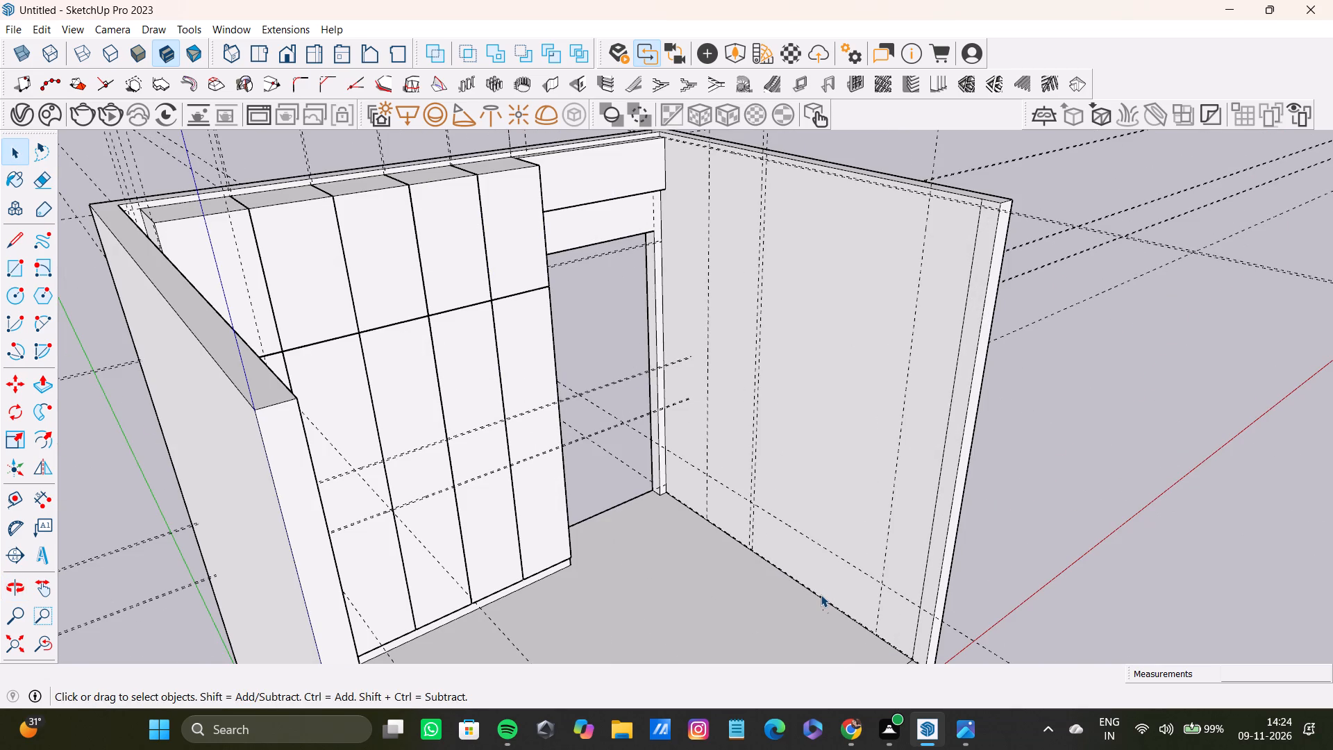
scroll(818, 633, up, 1)
shift+middle_drag(818, 633, 790, 476)
scroll(883, 485, up, 15)
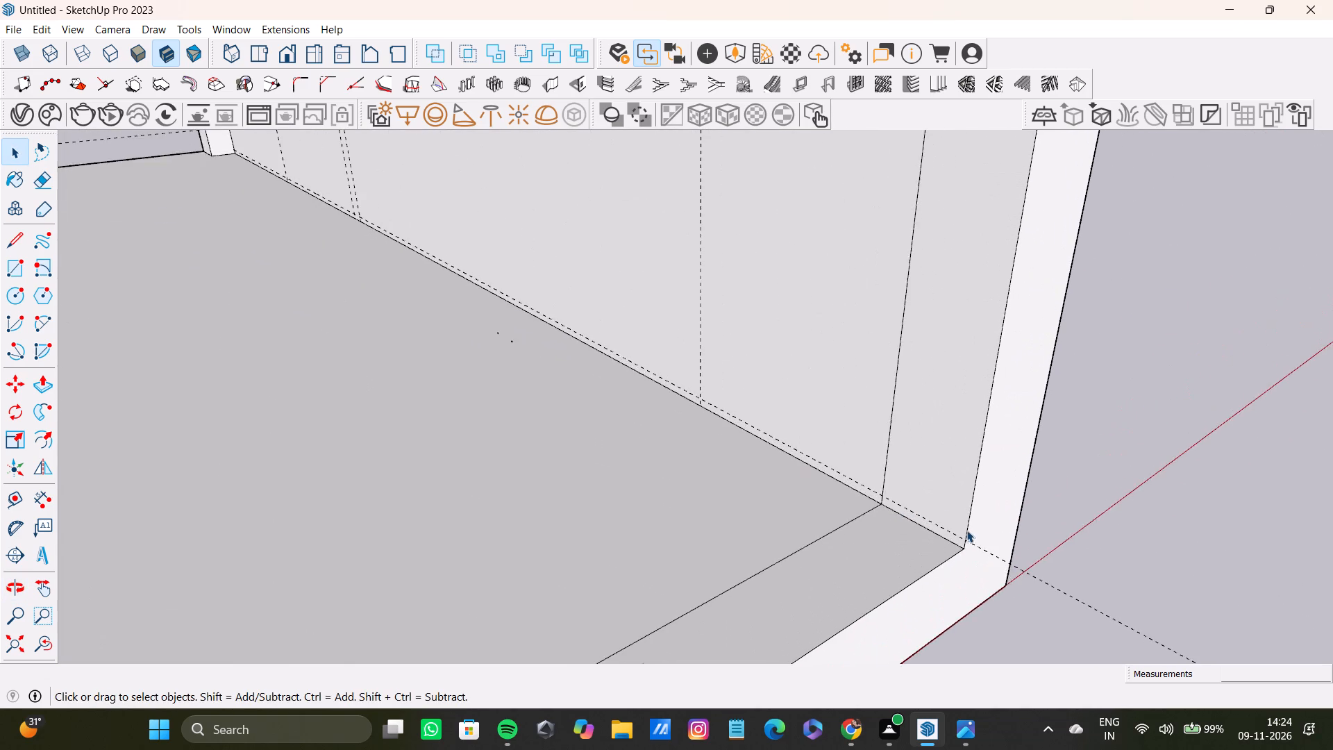
scroll(966, 530, up, 4)
click(950, 533)
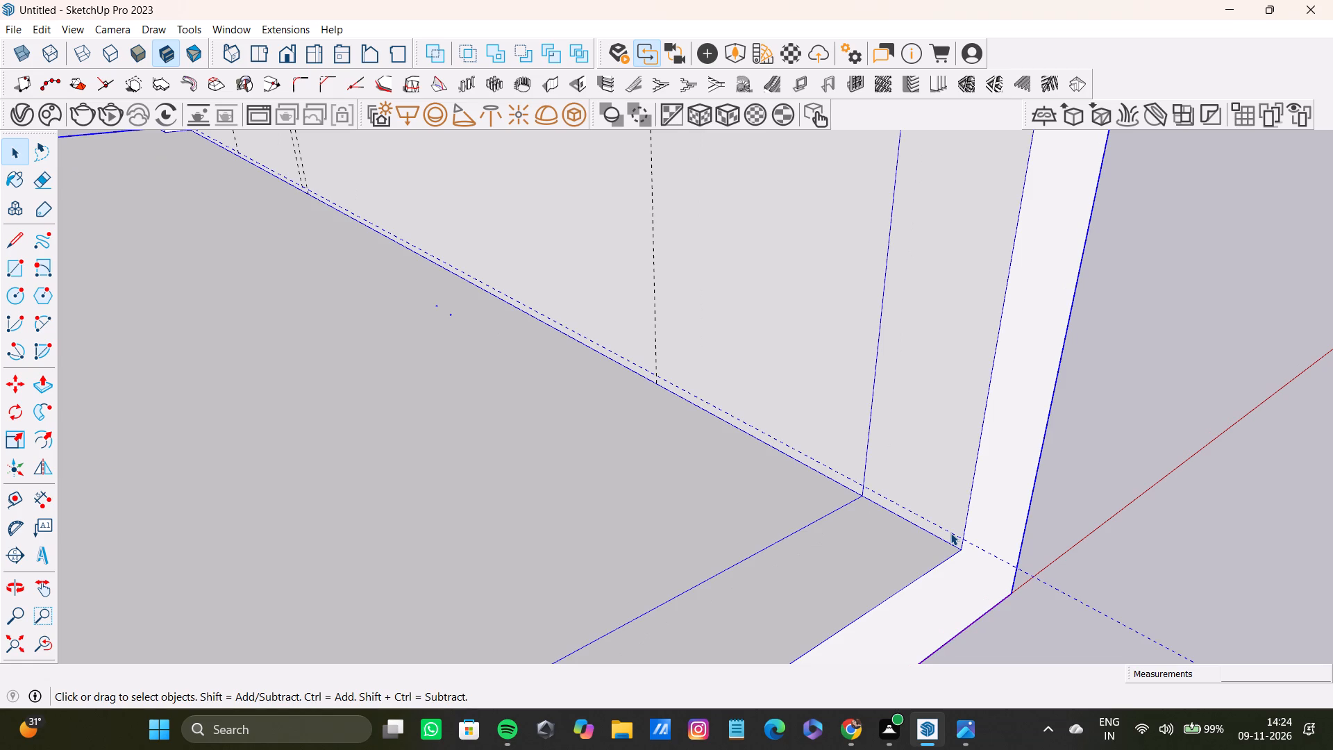
double_click(952, 533)
click(952, 533)
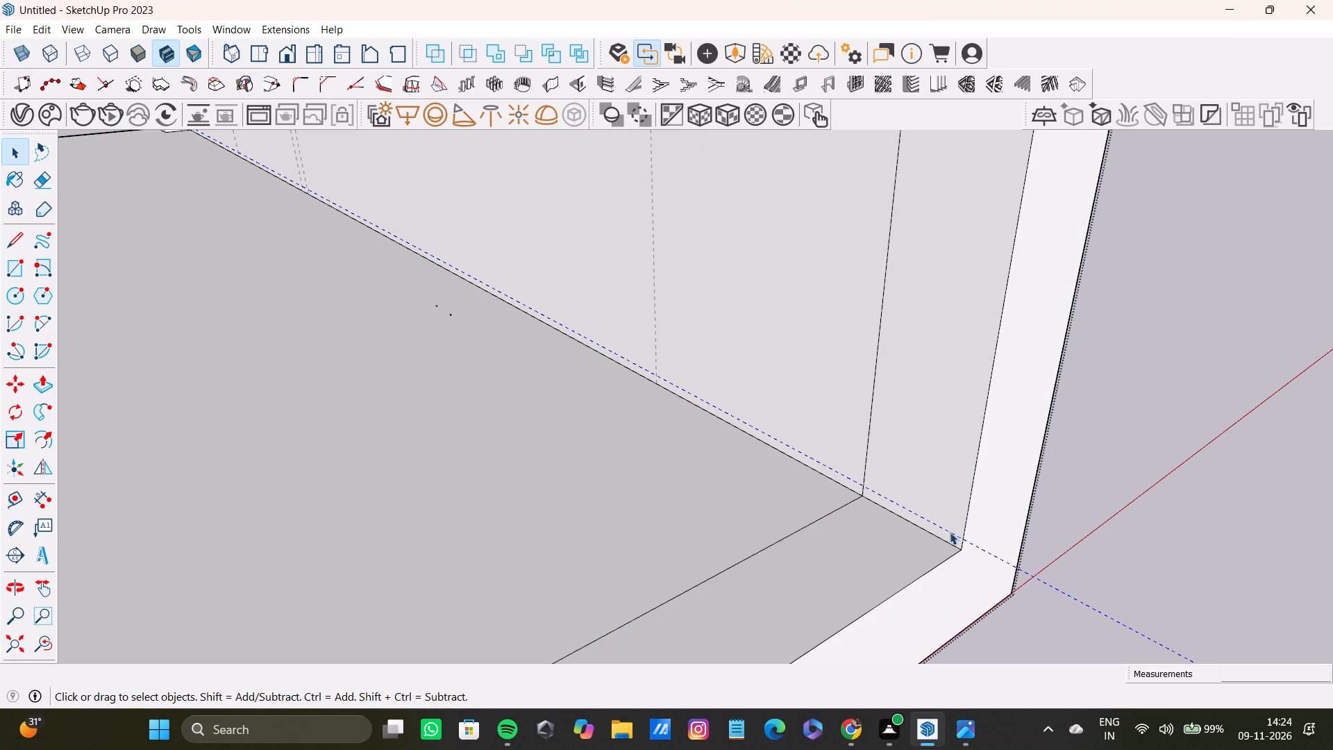
key(Delete)
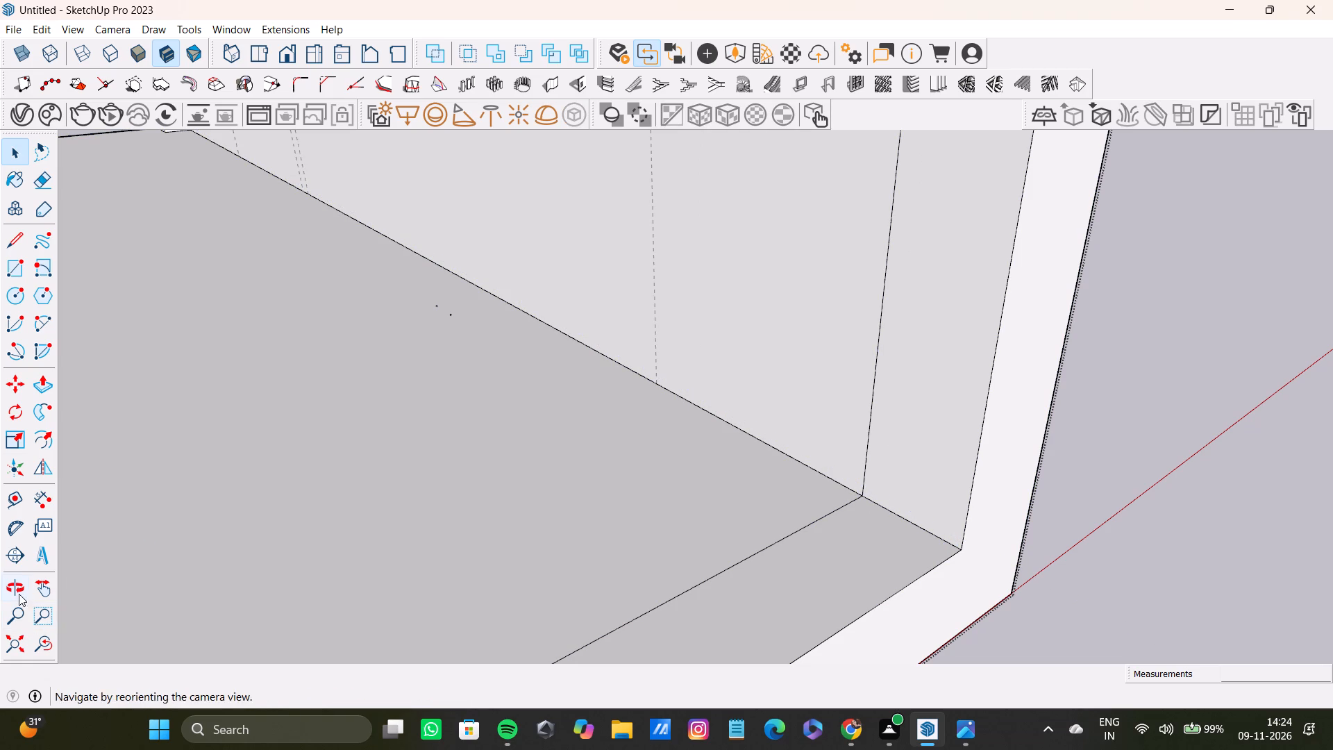
click(9, 649)
scroll(624, 297, up, 1)
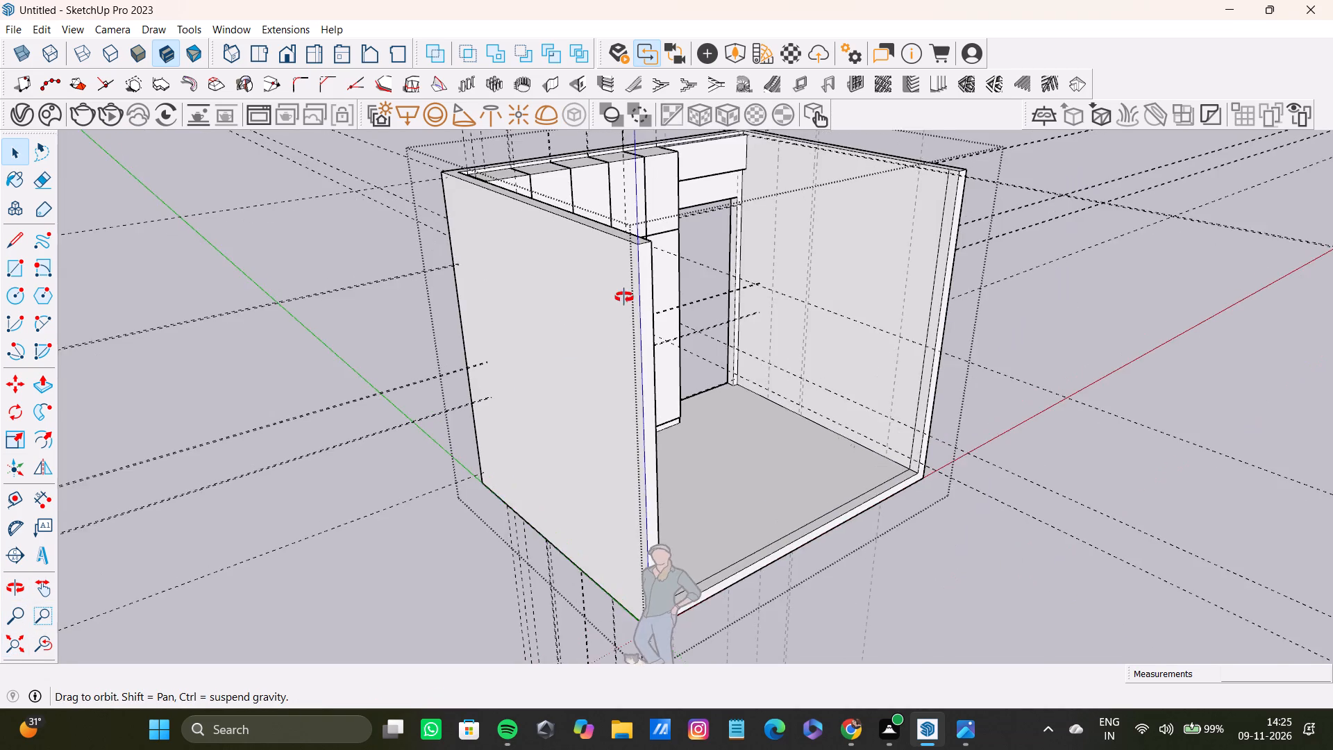
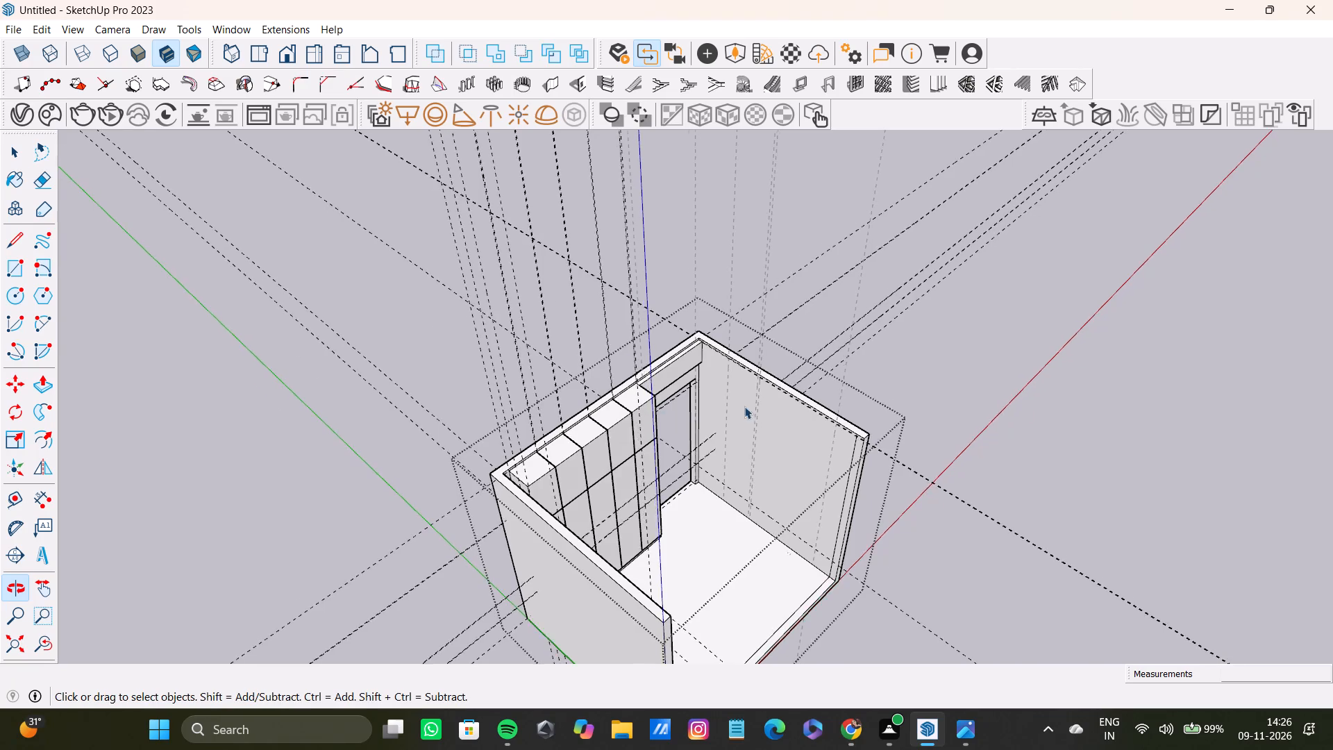
Examine the door-side wall, its guides and the adjoining cabinet units from several angles around the room.
scroll(744, 404, up, 8)
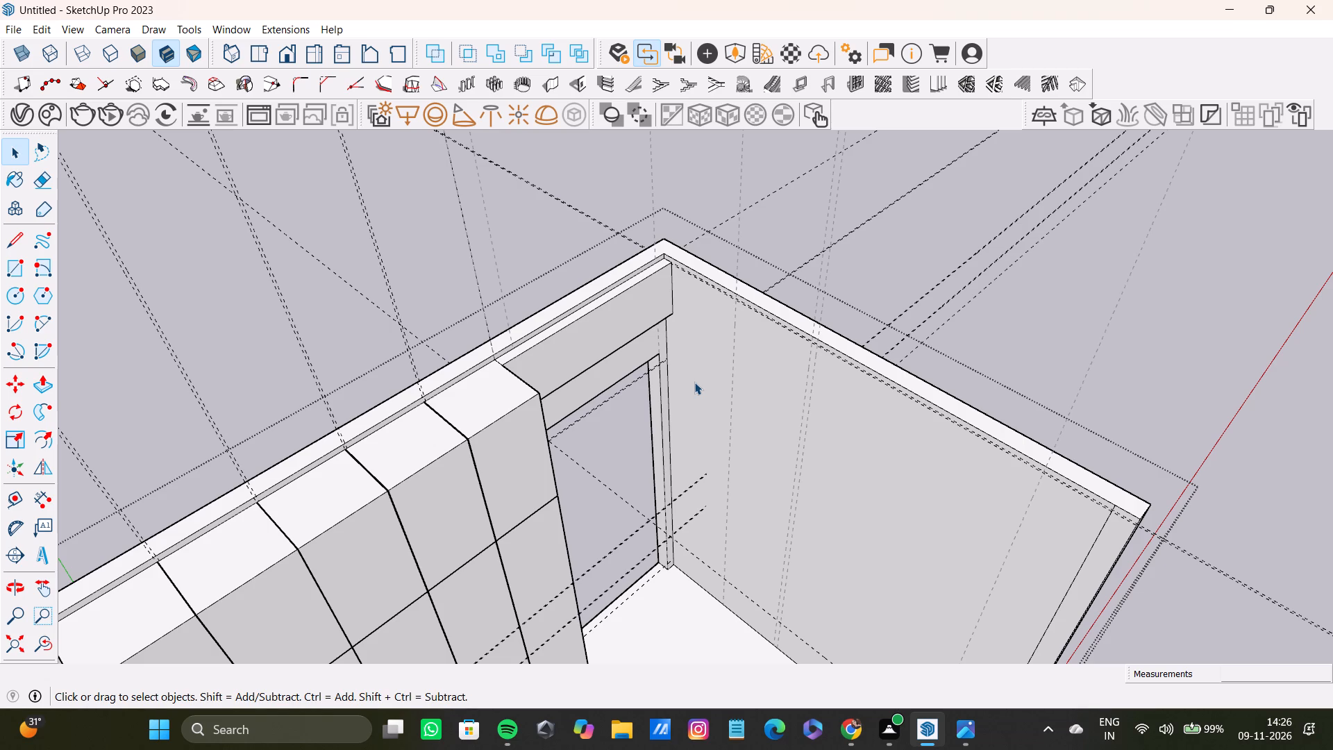
scroll(694, 382, down, 4)
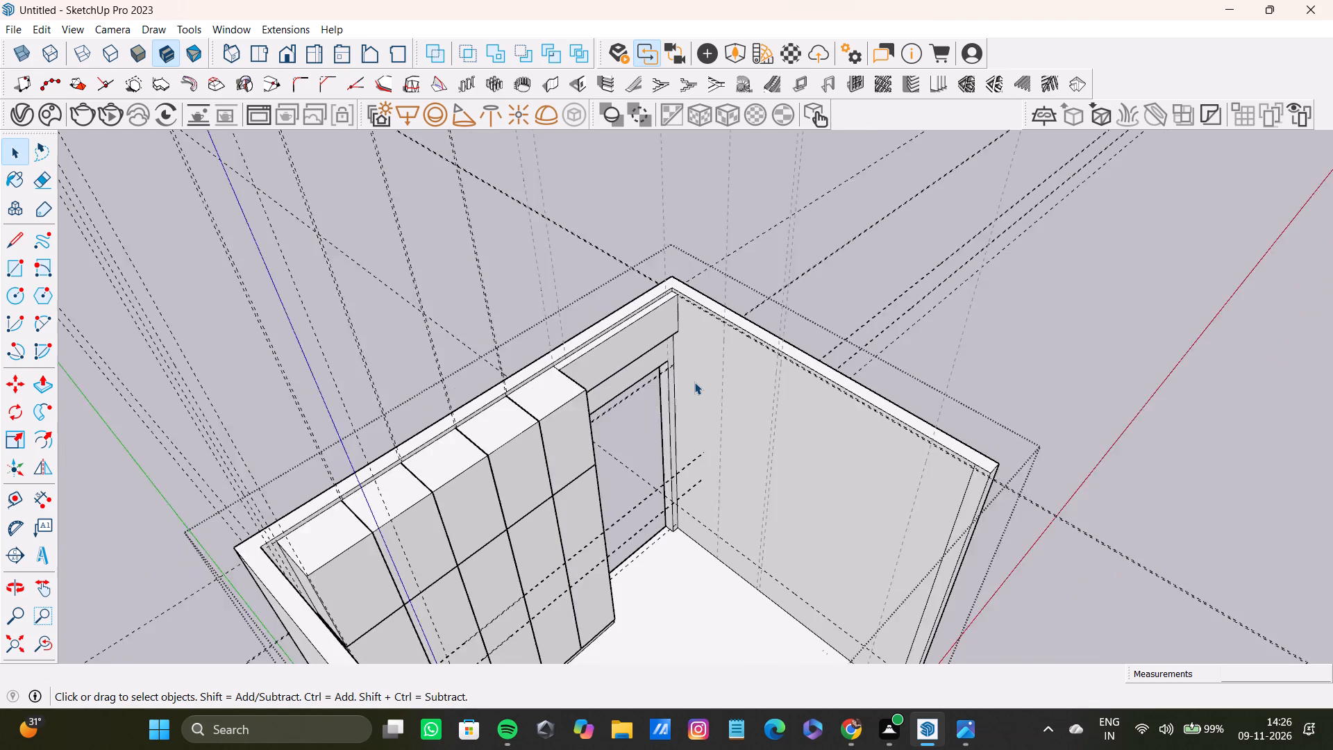
middle_drag(694, 382, 731, 440)
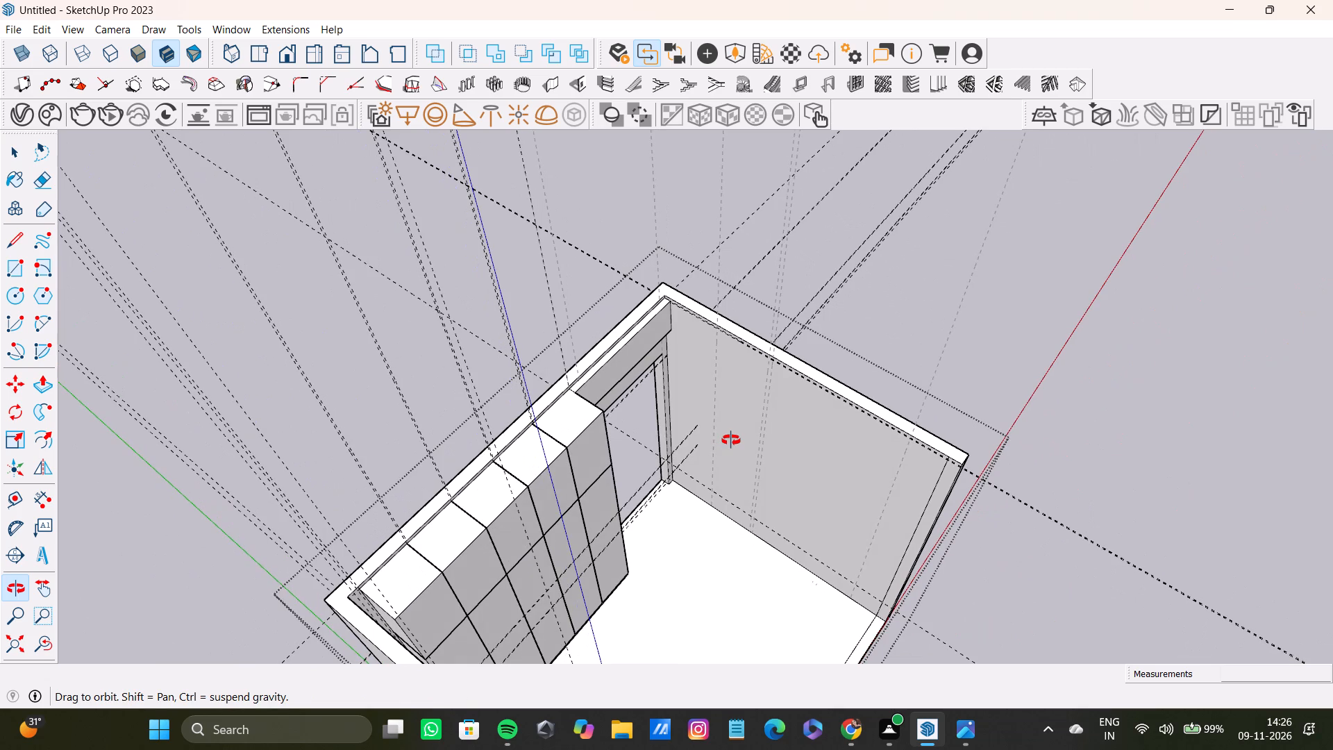
middle_drag(731, 440, 724, 394)
middle_drag(693, 366, 668, 294)
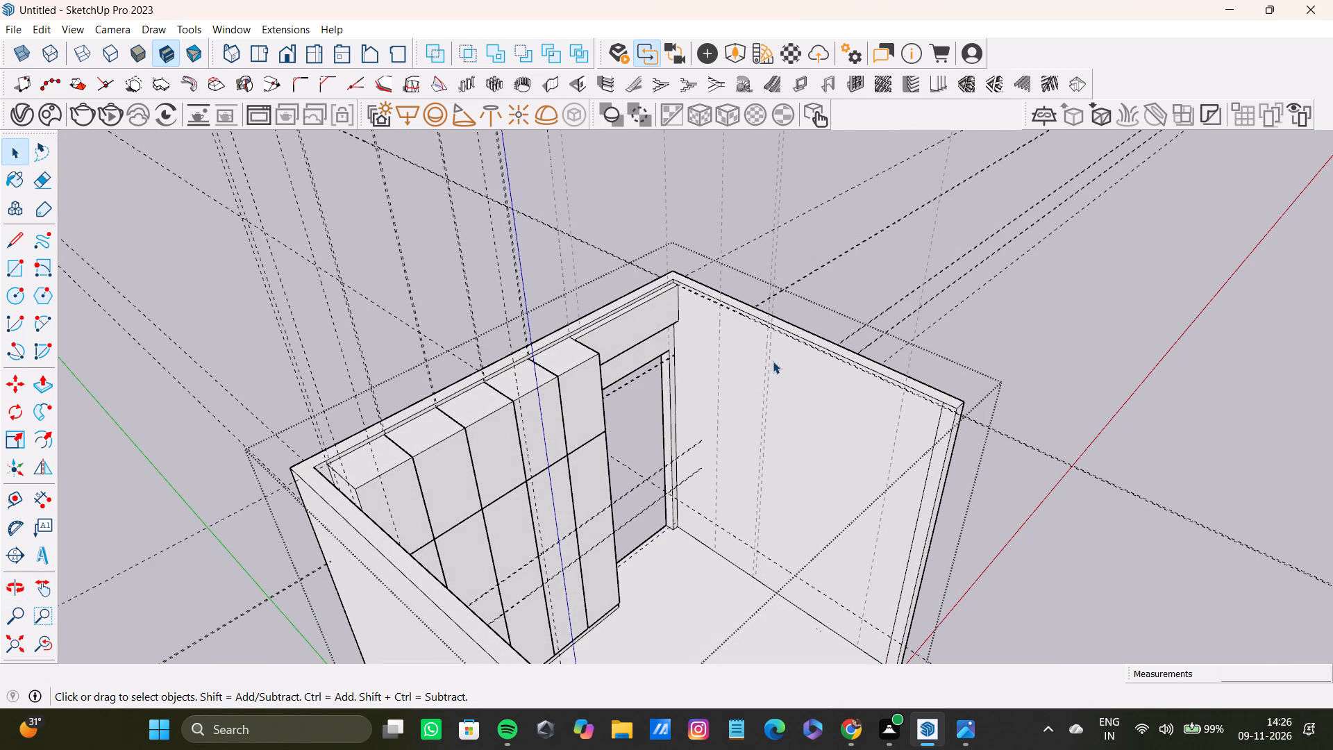
scroll(779, 392, down, 3)
shift+middle_drag(779, 394, 800, 433)
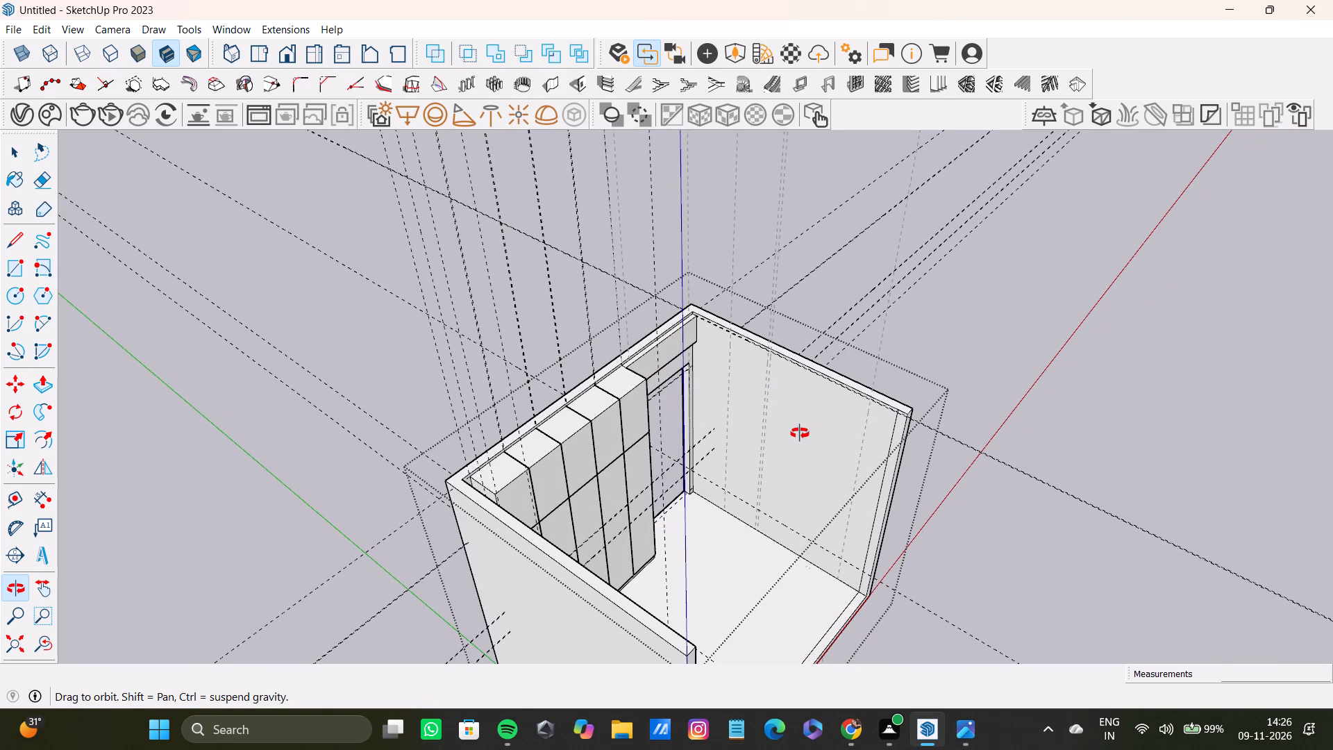
shift+middle_drag(800, 433, 800, 434)
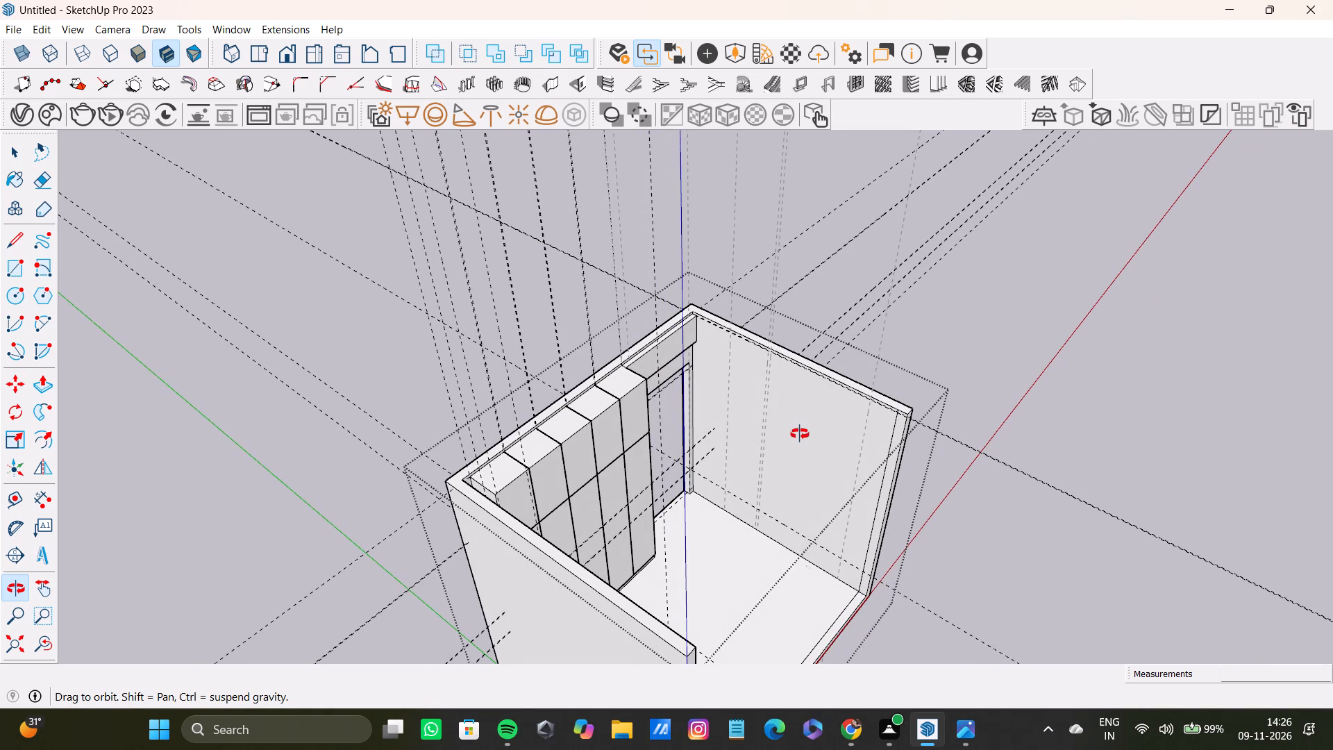
shift+middle_drag(800, 434, 785, 333)
scroll(865, 449, up, 8)
scroll(847, 473, down, 3)
shift+middle_click(842, 476)
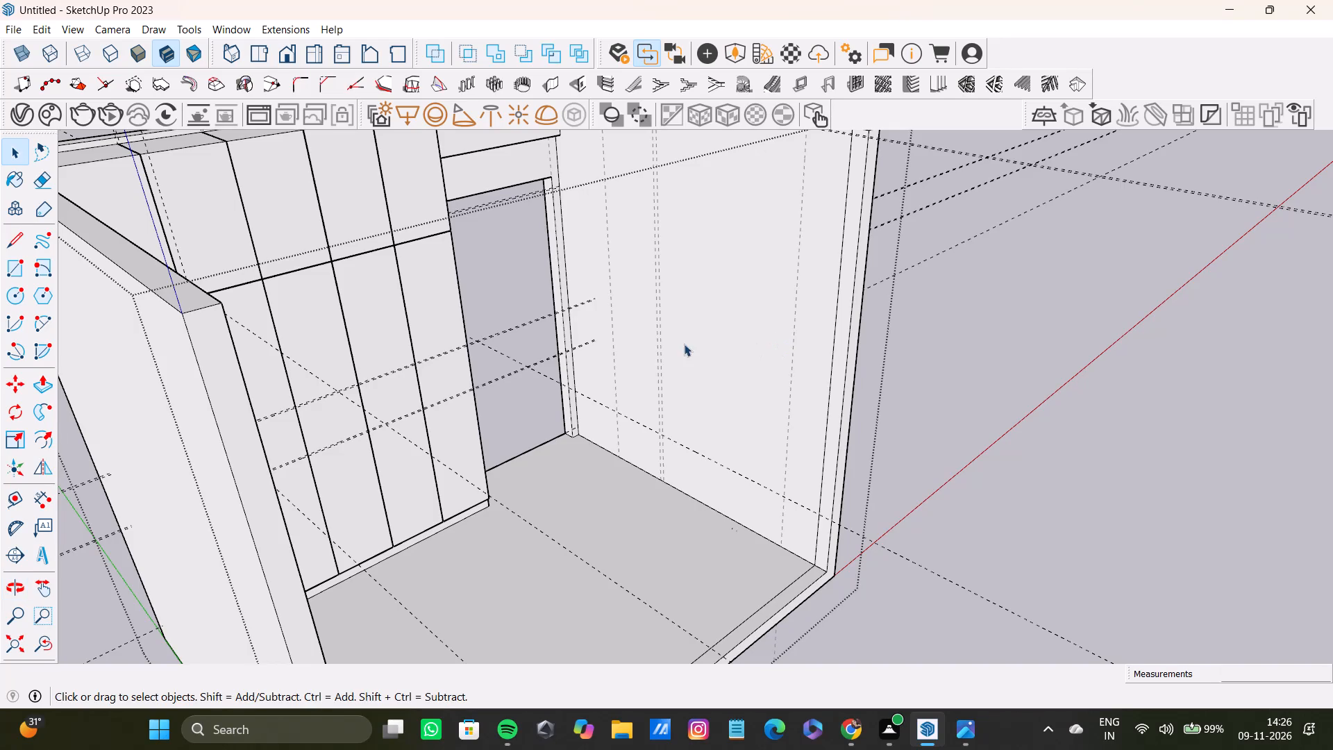
scroll(746, 428, down, 7)
middle_drag(747, 428, 728, 468)
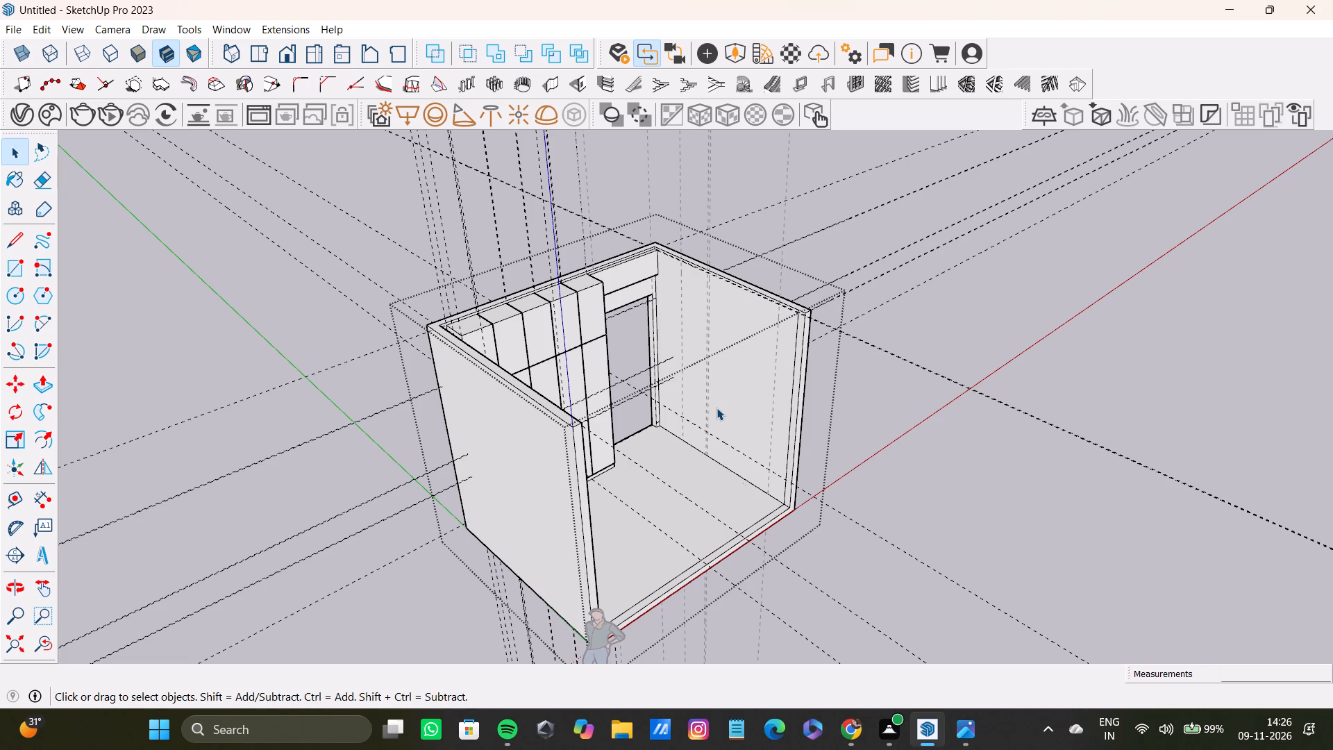
scroll(716, 408, up, 4)
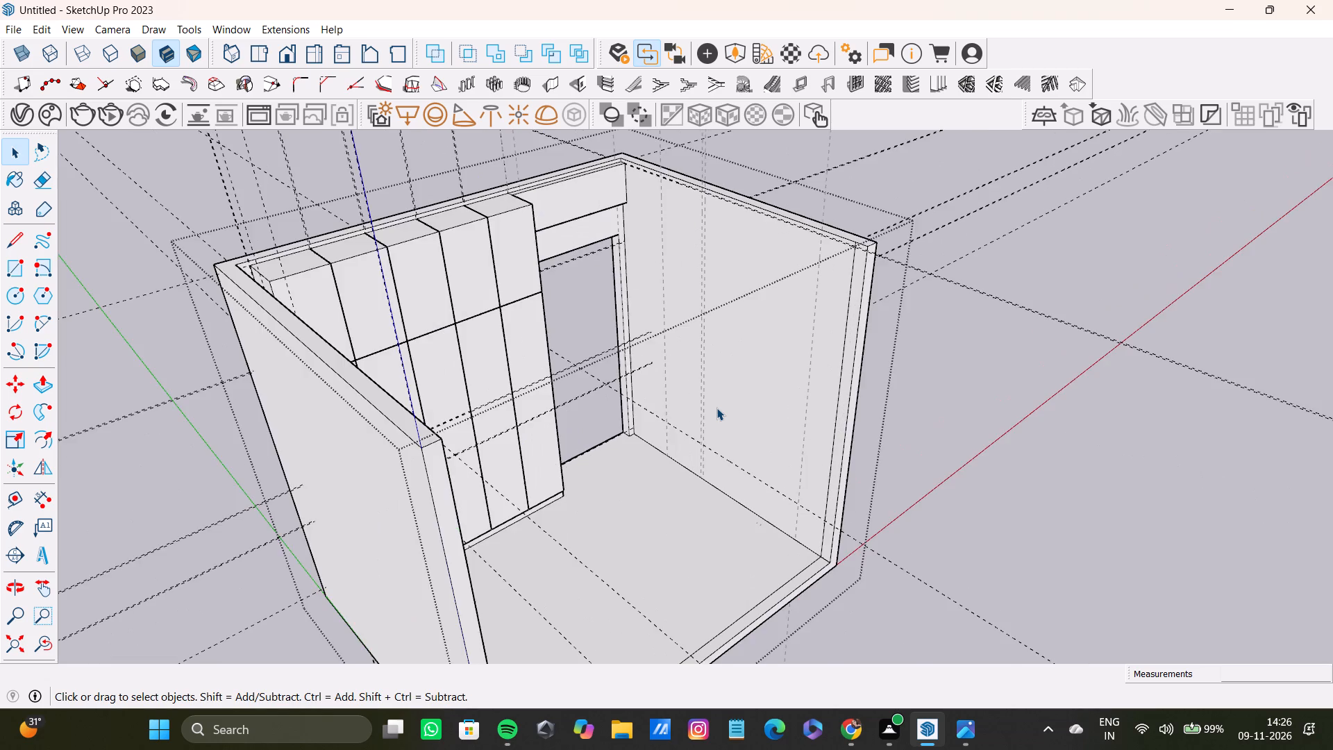
scroll(716, 408, up, 3)
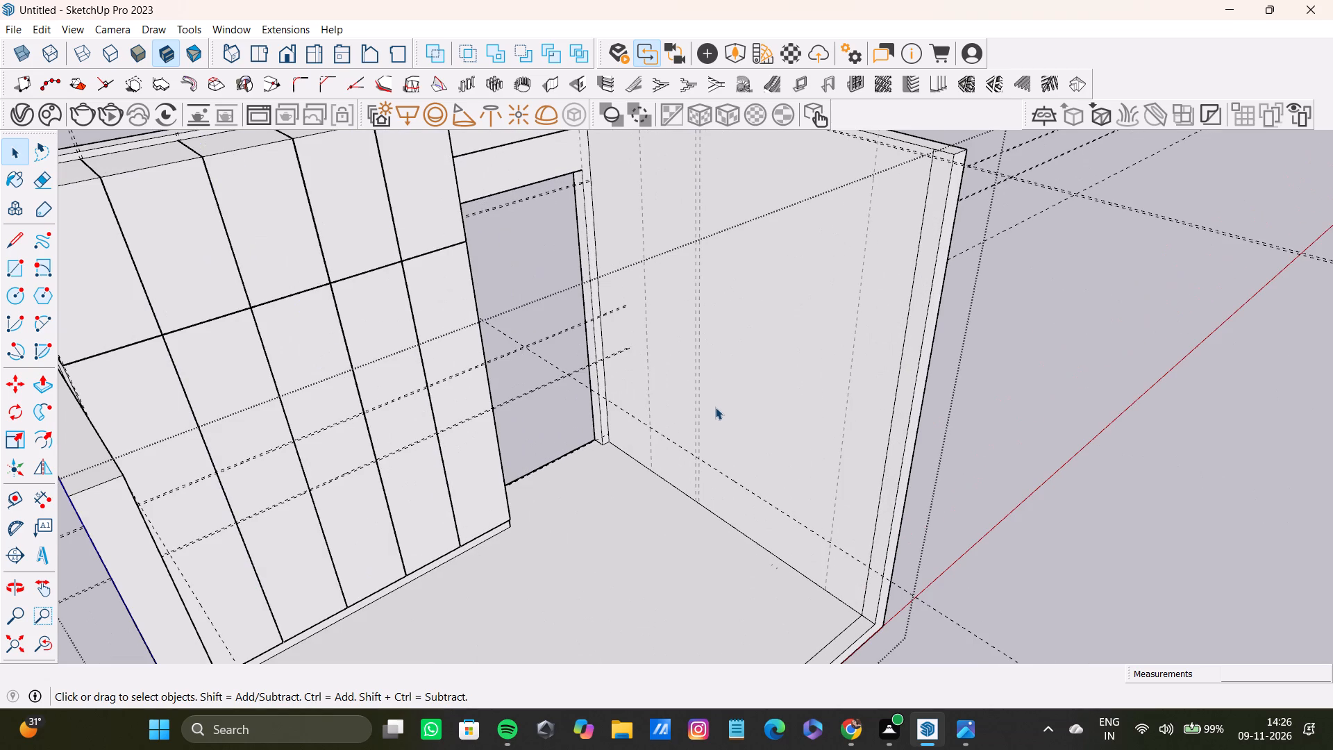
scroll(714, 407, down, 6)
shift+middle_drag(714, 401, 701, 500)
scroll(678, 453, up, 4)
scroll(671, 372, down, 3)
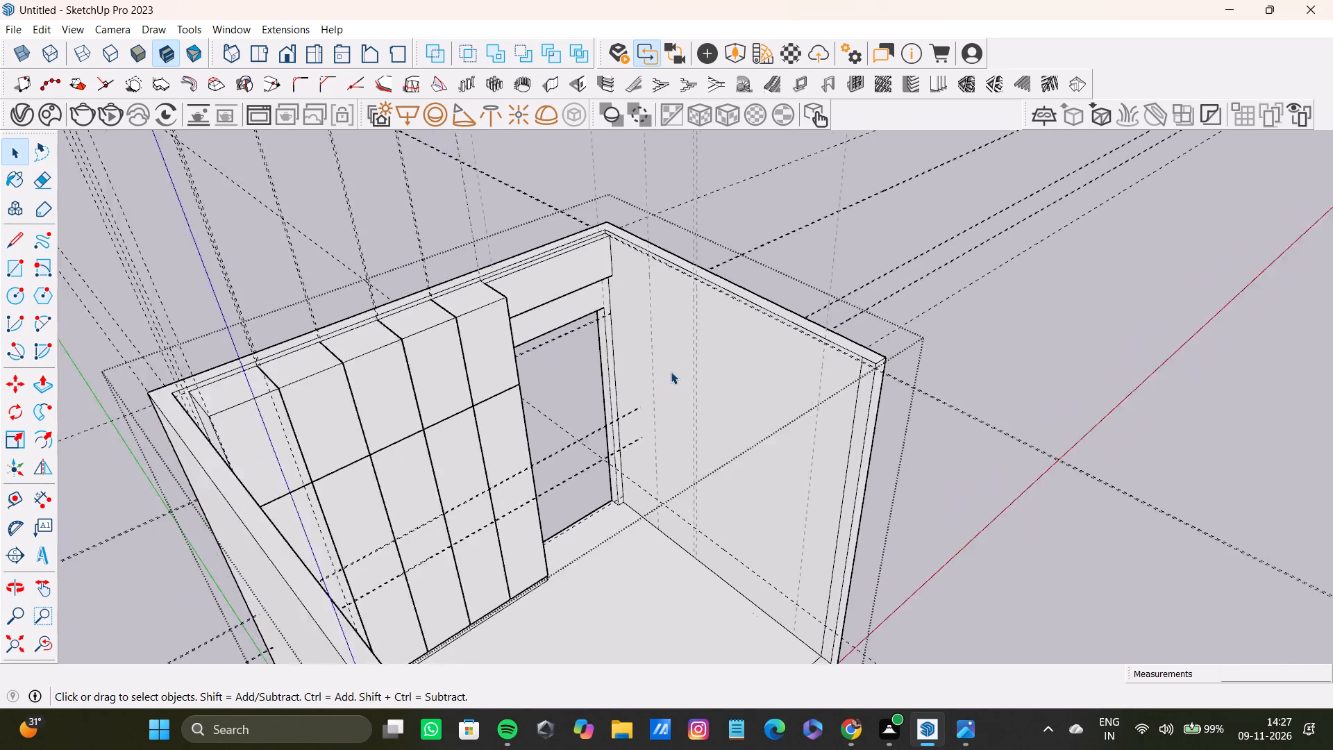
shift+middle_drag(671, 372, 696, 422)
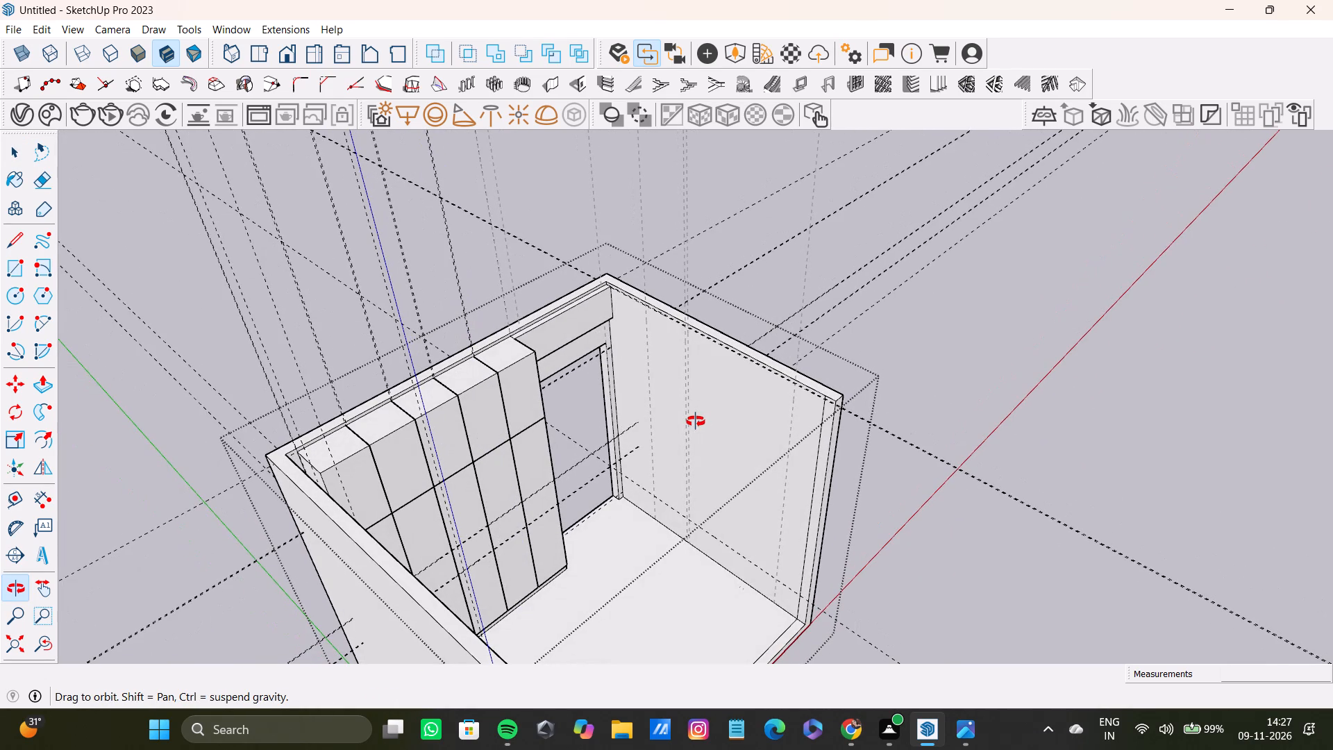
shift+middle_drag(696, 422, 696, 374)
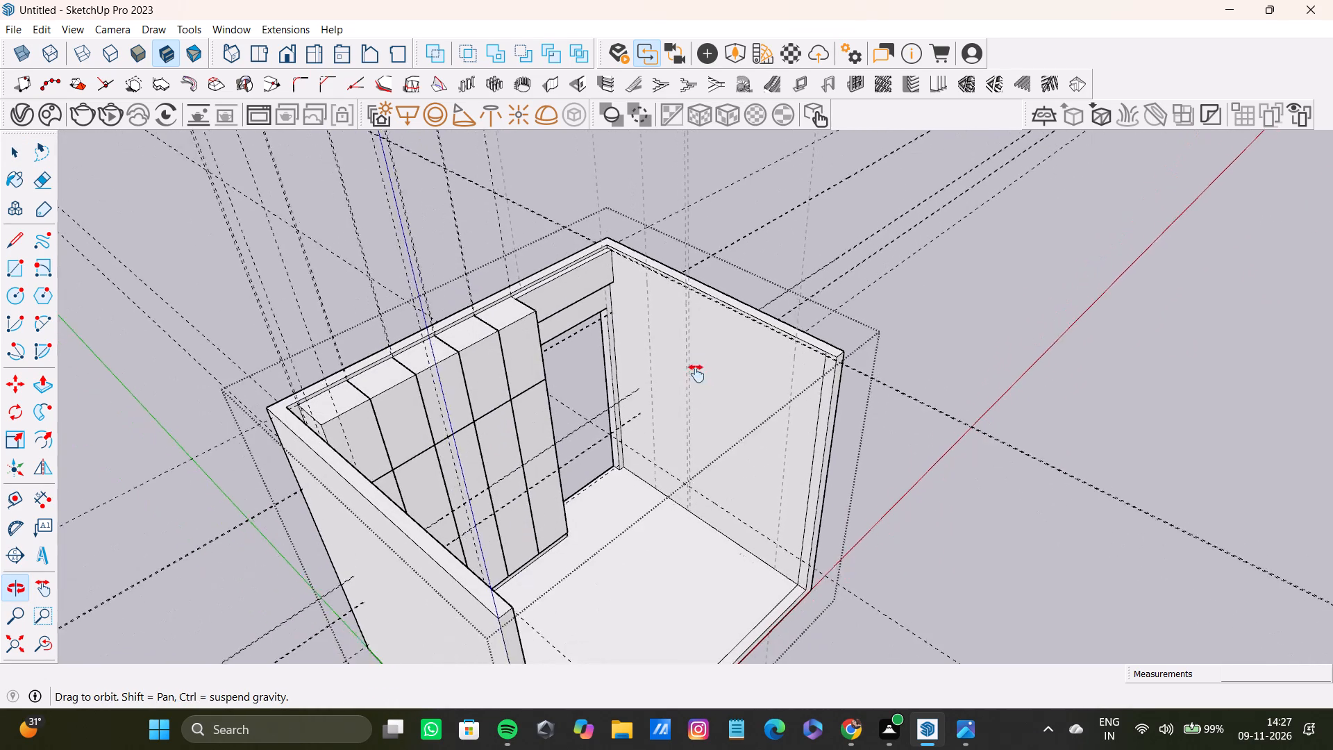
shift+middle_drag(696, 374, 648, 230)
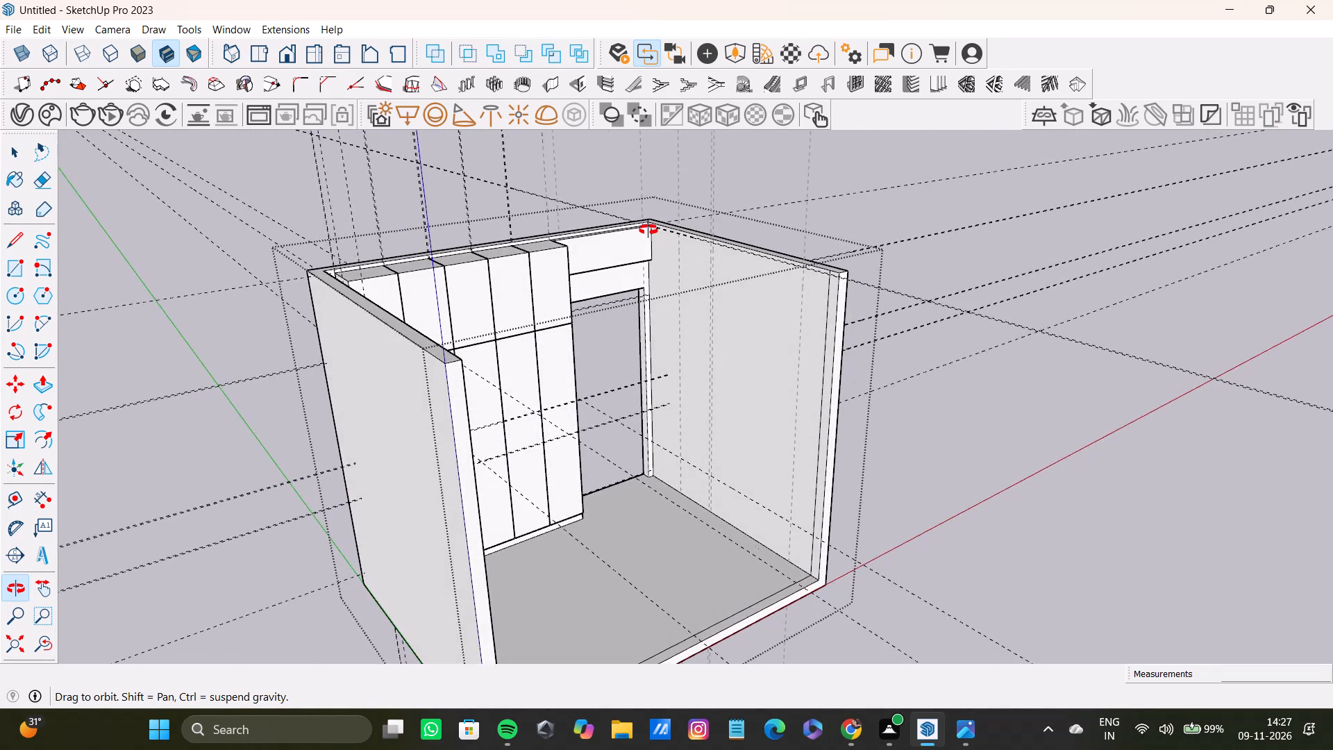
shift+middle_drag(648, 230, 890, 368)
Close the room group to finish editing it.
click(959, 180)
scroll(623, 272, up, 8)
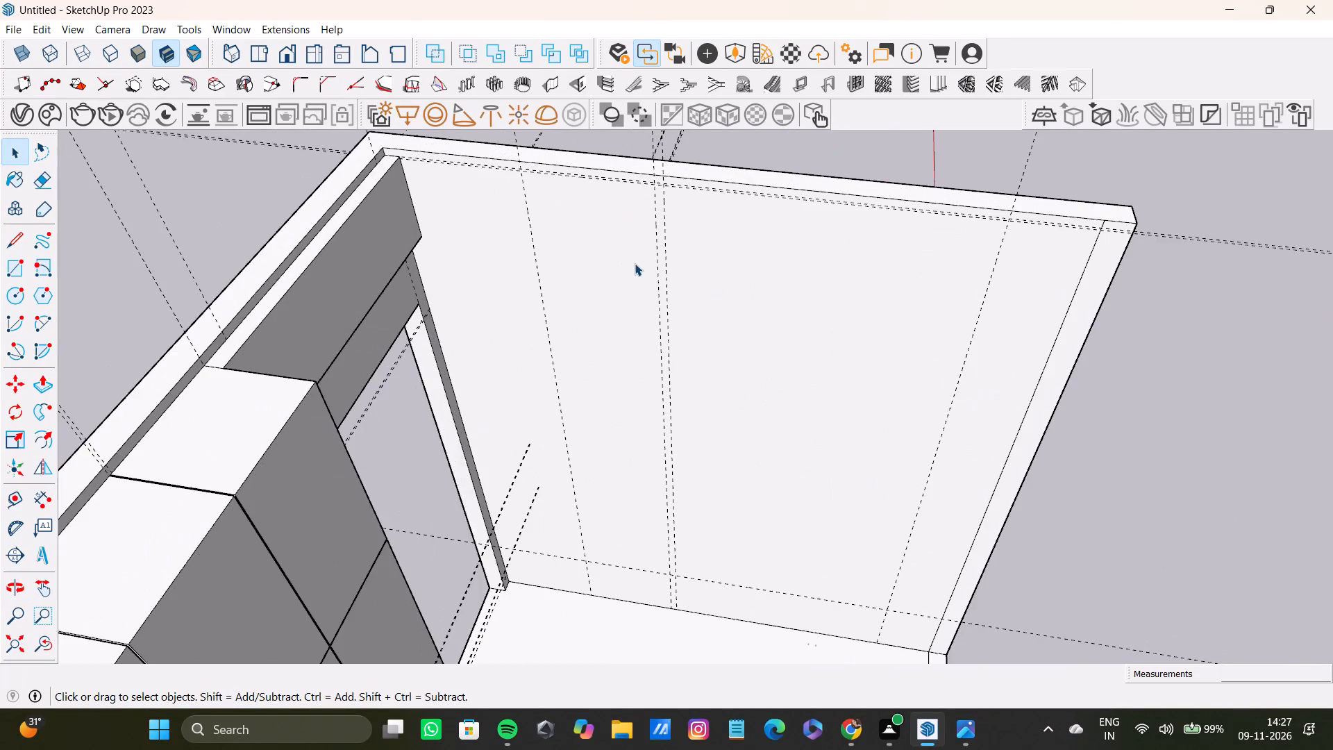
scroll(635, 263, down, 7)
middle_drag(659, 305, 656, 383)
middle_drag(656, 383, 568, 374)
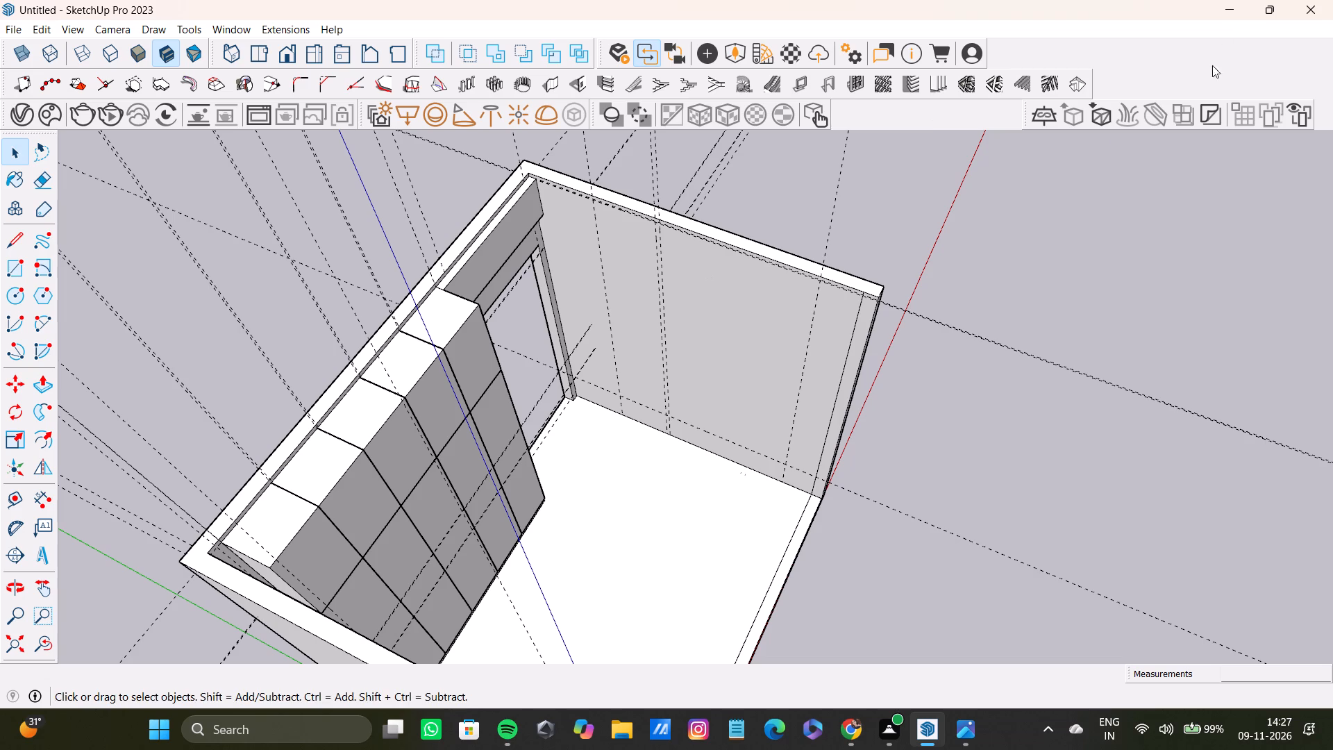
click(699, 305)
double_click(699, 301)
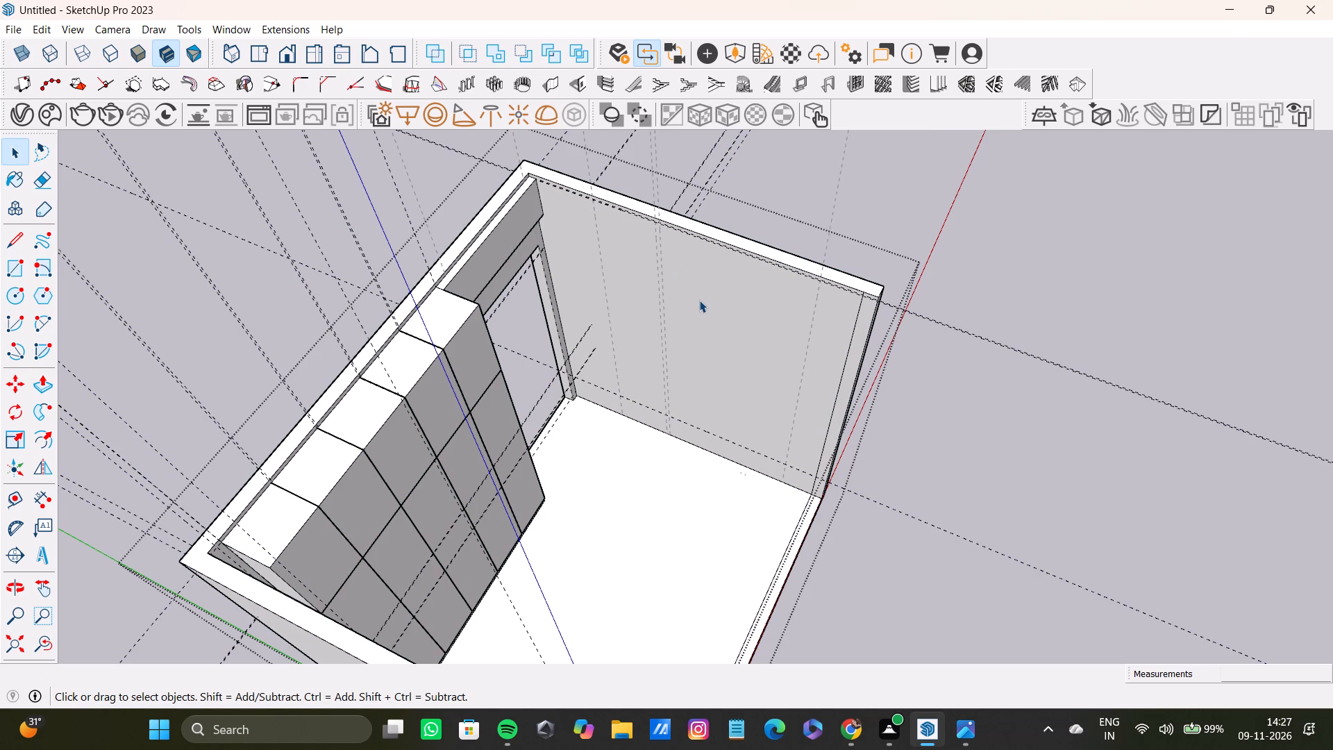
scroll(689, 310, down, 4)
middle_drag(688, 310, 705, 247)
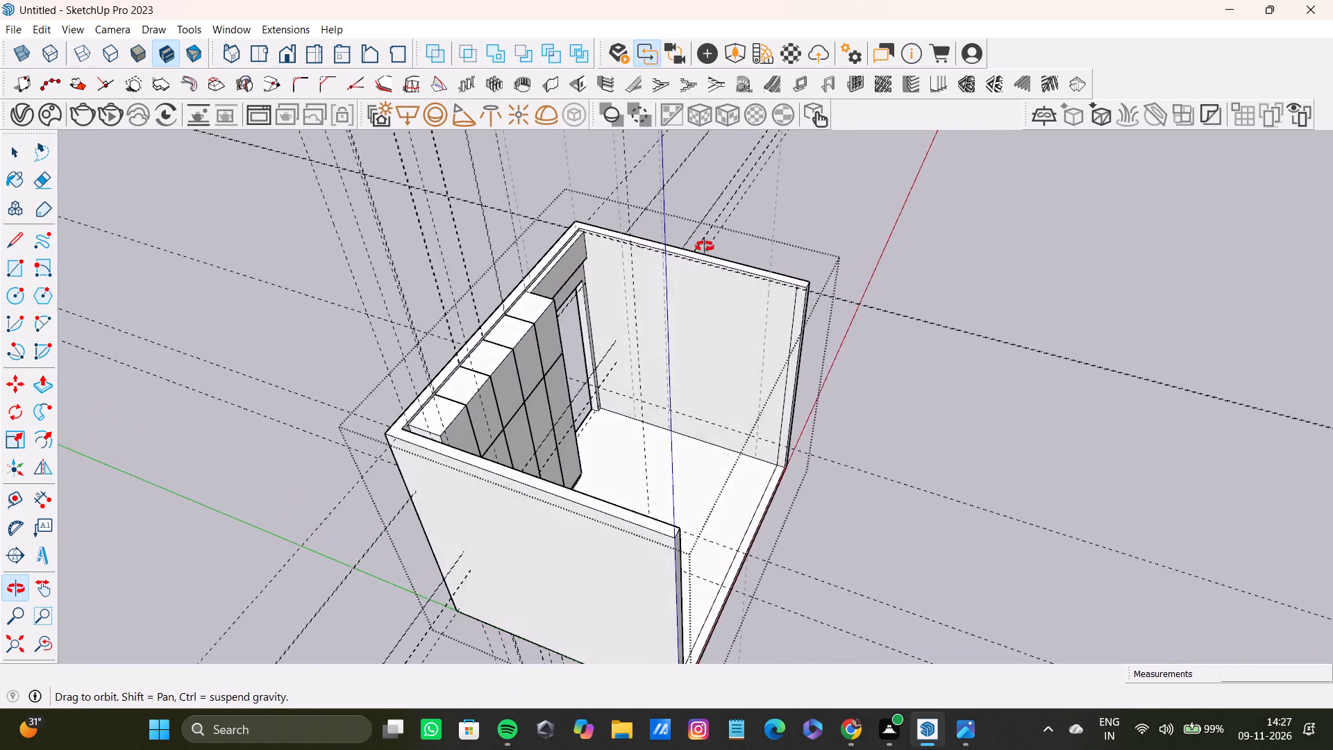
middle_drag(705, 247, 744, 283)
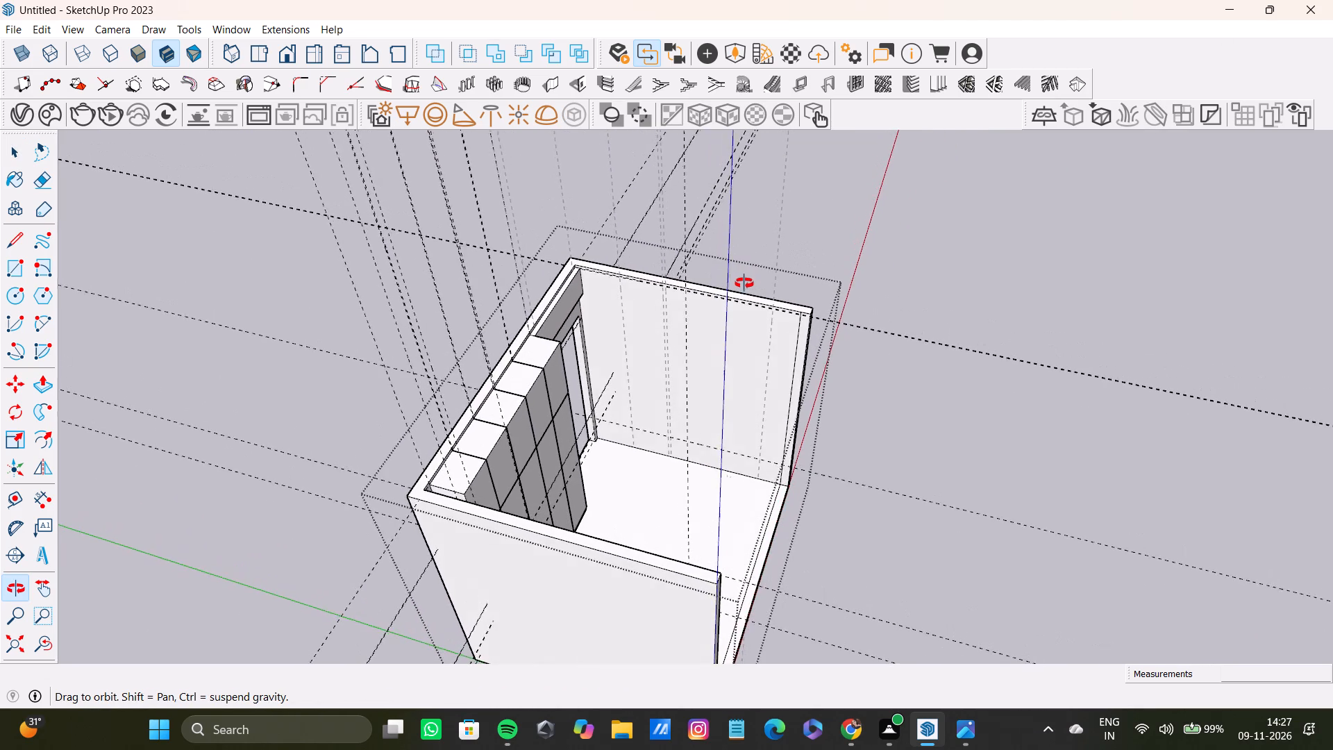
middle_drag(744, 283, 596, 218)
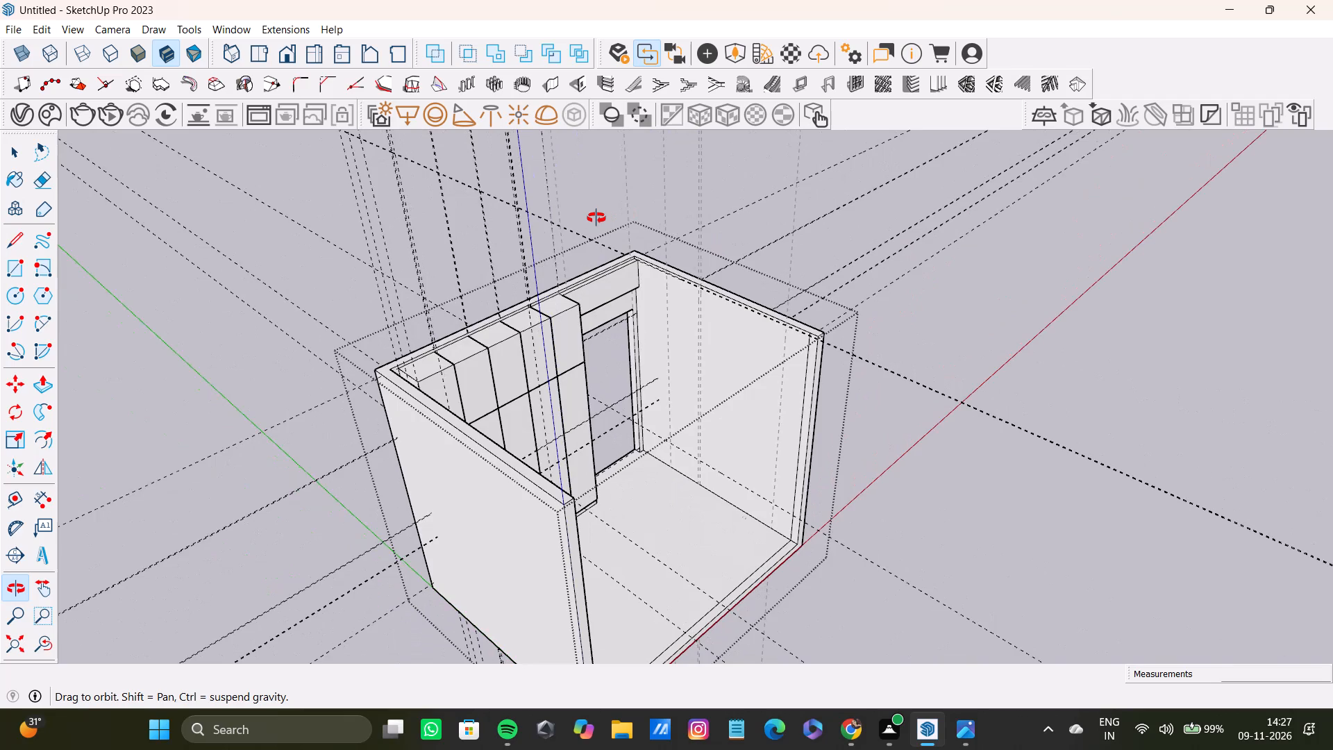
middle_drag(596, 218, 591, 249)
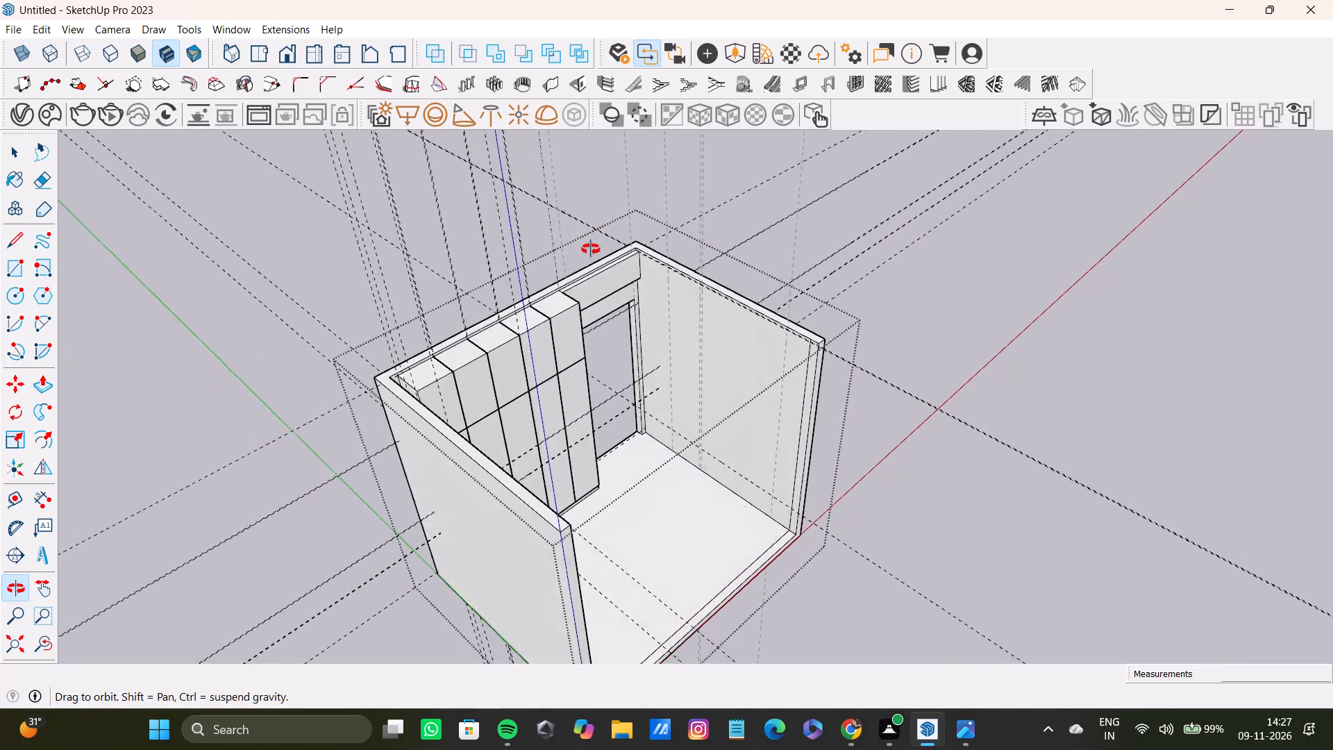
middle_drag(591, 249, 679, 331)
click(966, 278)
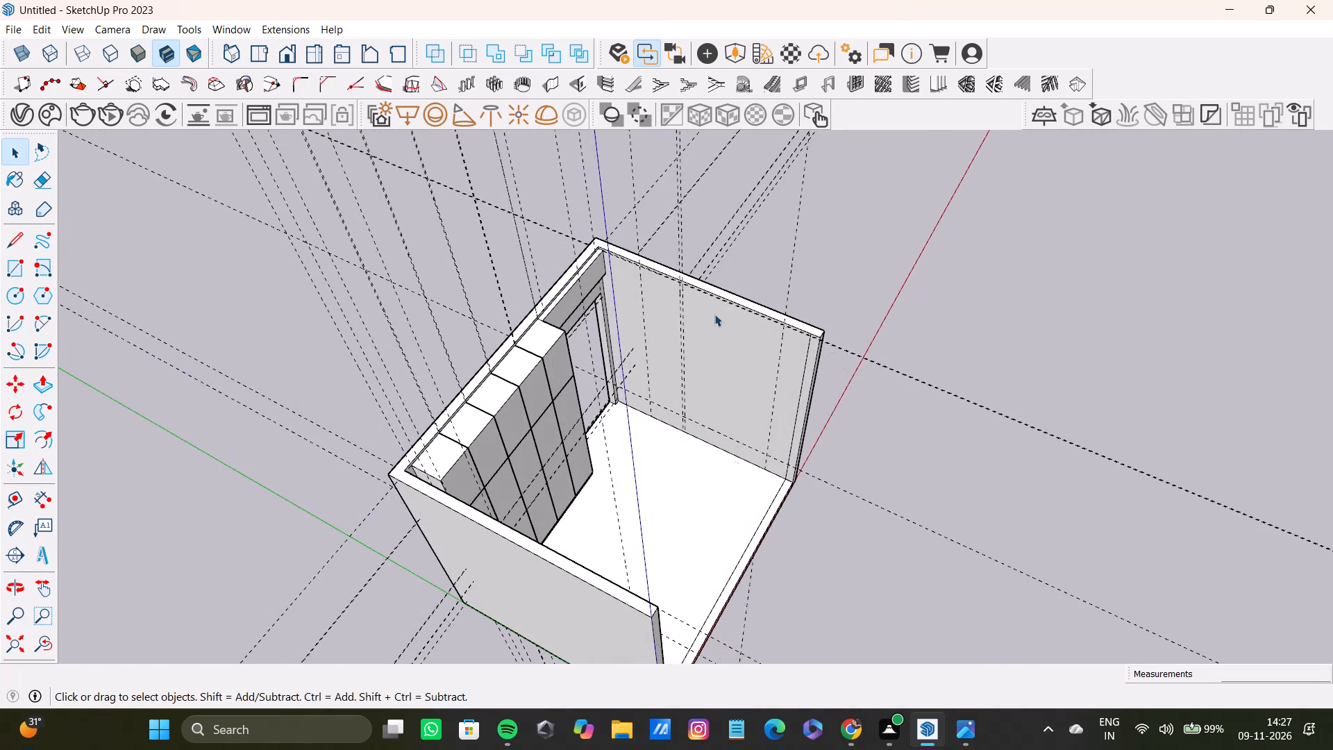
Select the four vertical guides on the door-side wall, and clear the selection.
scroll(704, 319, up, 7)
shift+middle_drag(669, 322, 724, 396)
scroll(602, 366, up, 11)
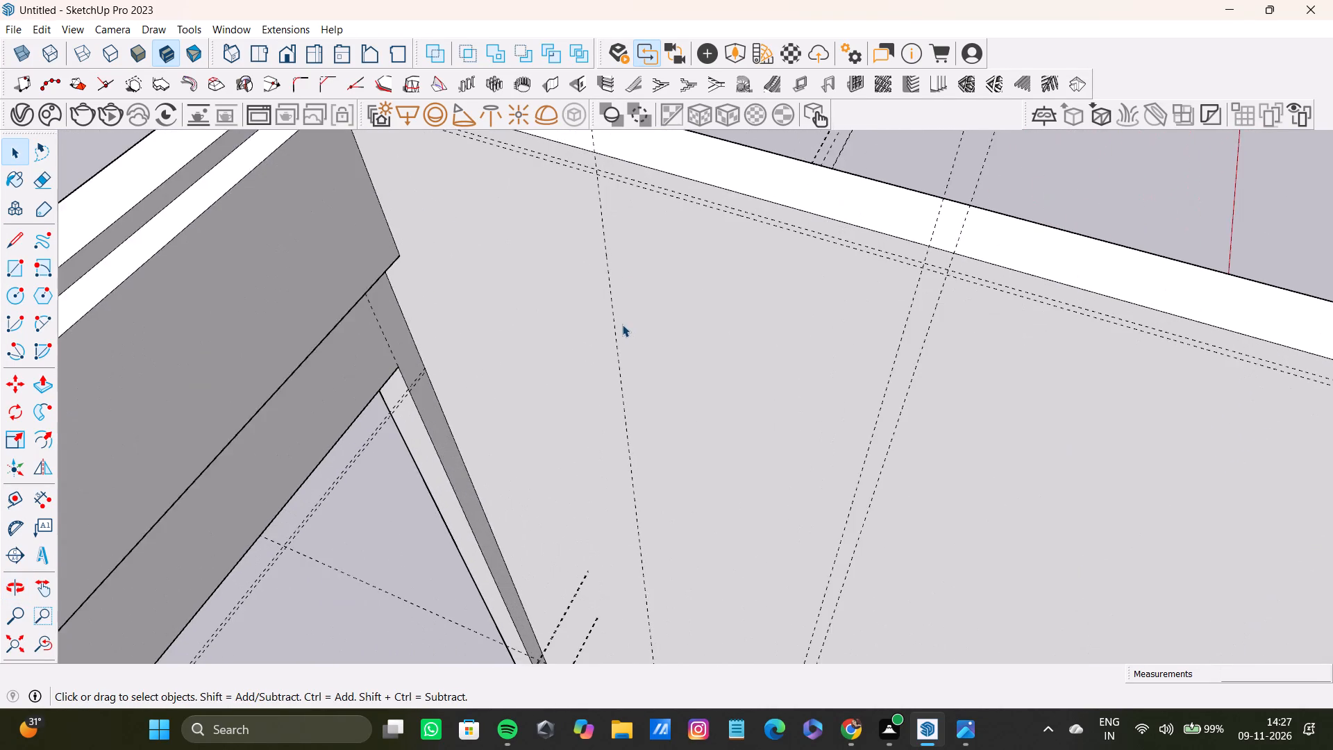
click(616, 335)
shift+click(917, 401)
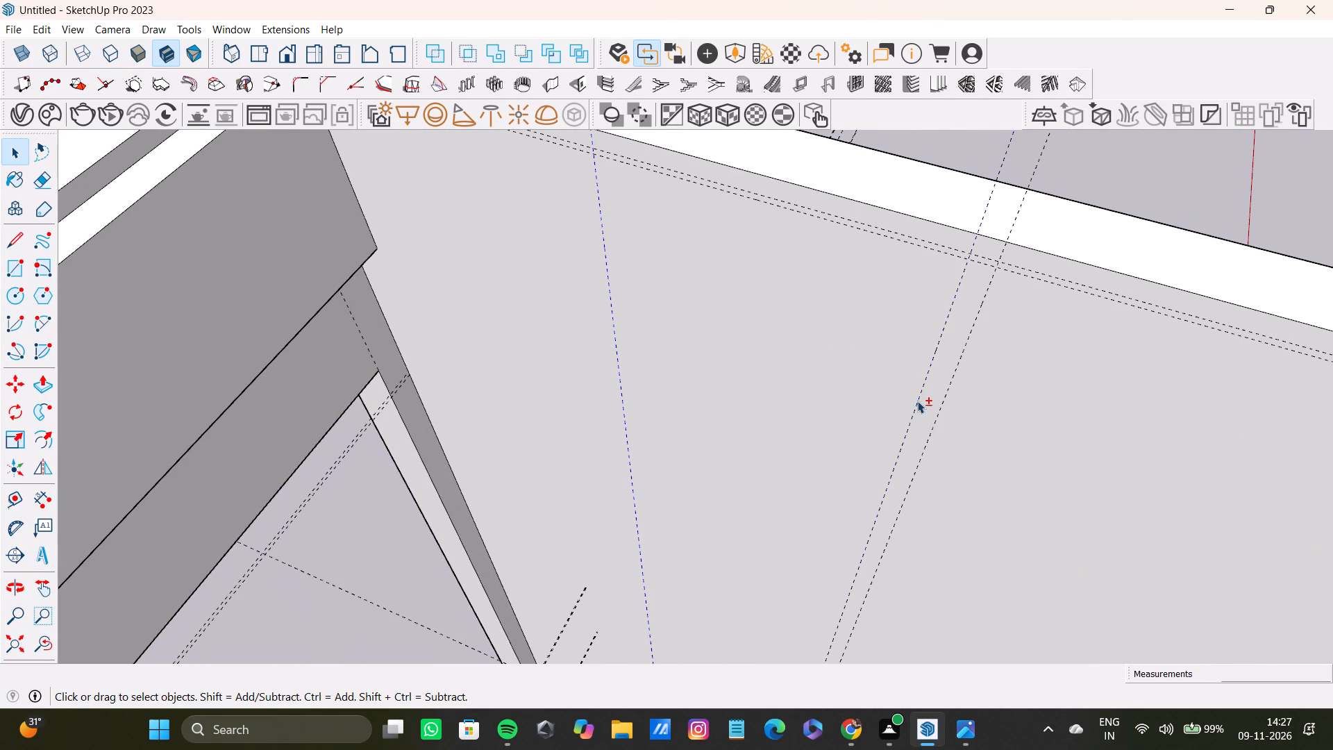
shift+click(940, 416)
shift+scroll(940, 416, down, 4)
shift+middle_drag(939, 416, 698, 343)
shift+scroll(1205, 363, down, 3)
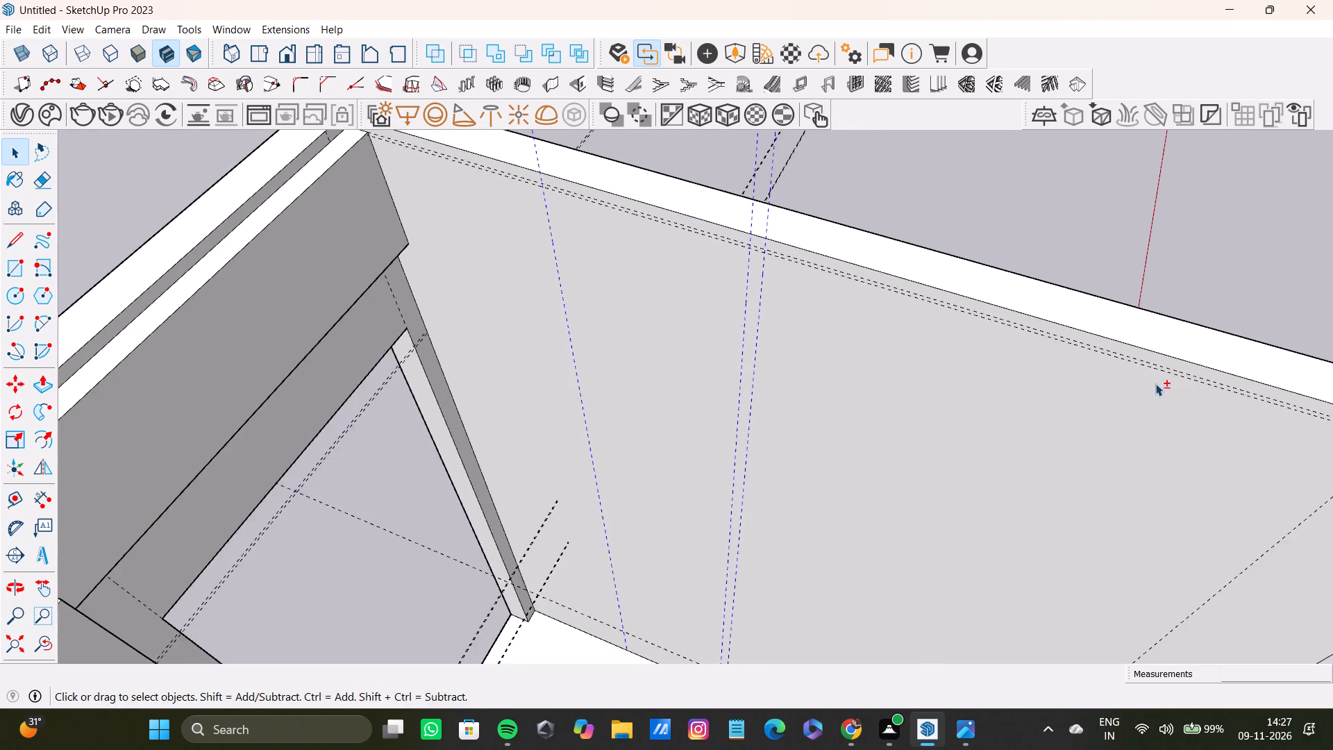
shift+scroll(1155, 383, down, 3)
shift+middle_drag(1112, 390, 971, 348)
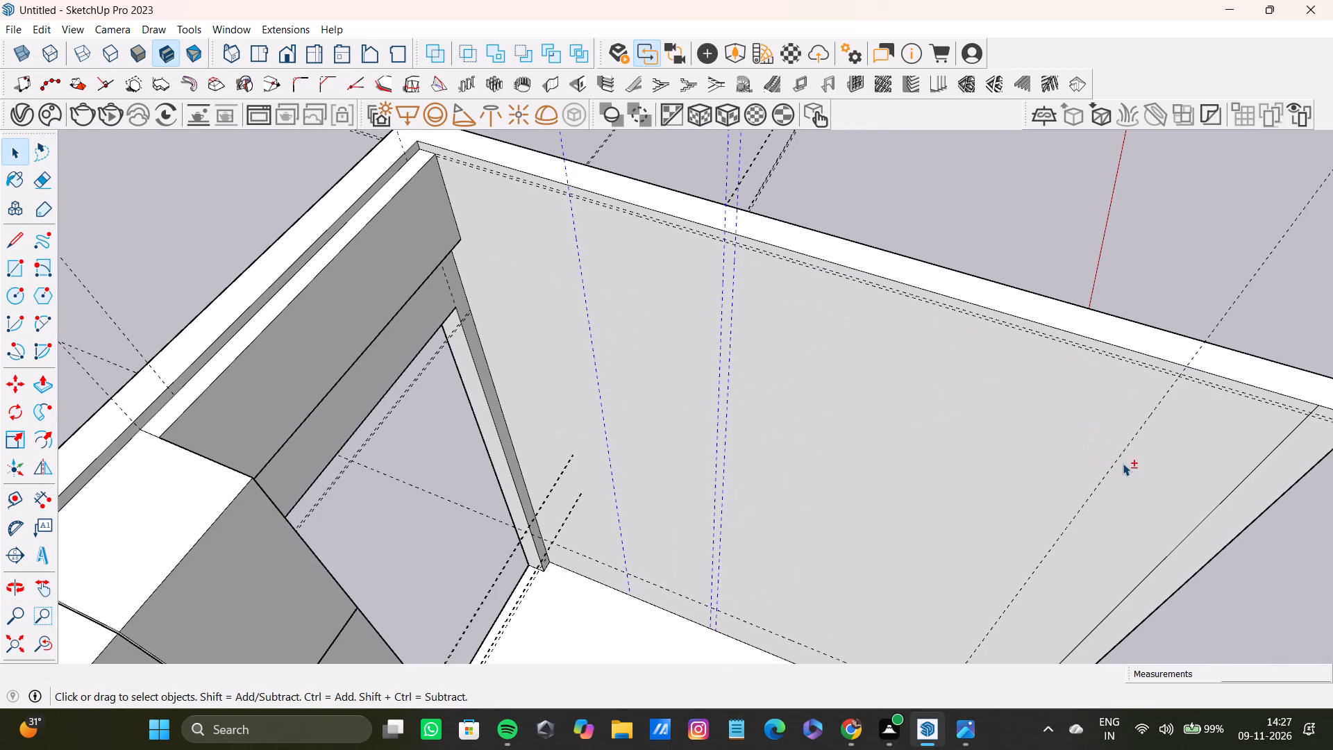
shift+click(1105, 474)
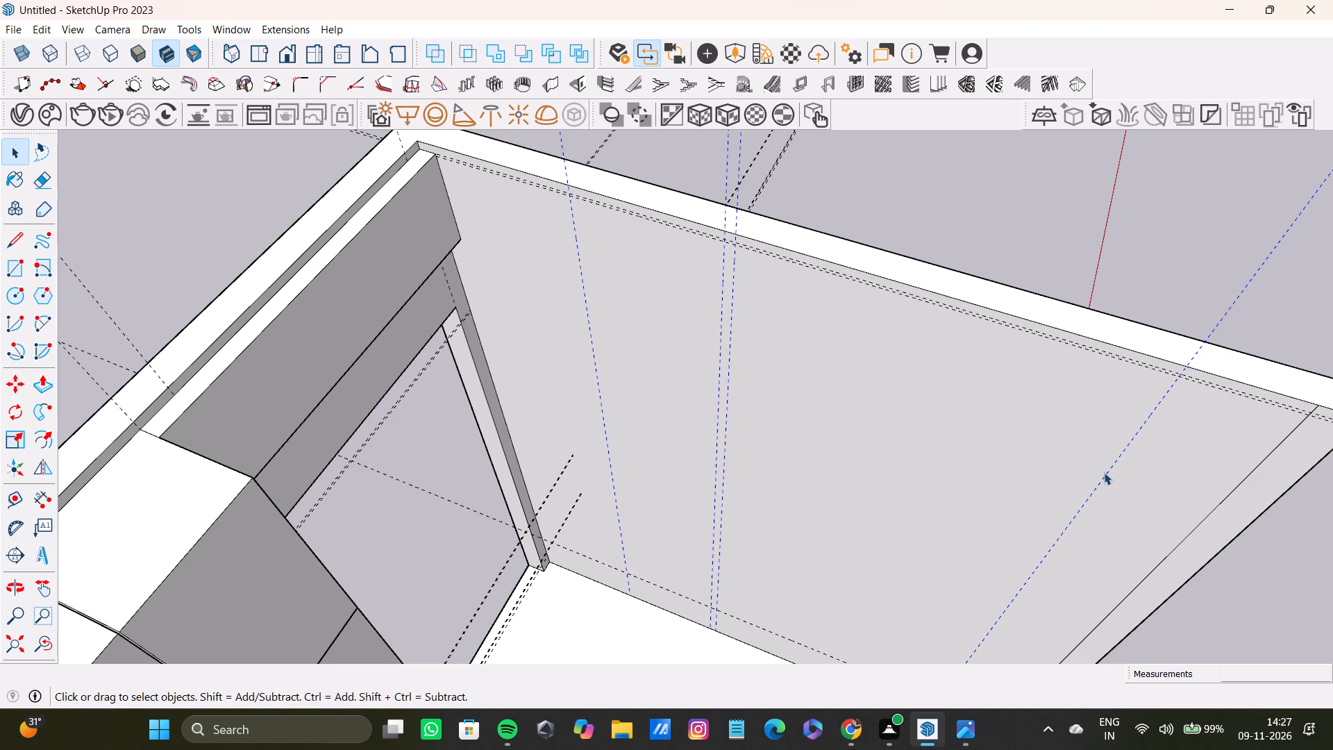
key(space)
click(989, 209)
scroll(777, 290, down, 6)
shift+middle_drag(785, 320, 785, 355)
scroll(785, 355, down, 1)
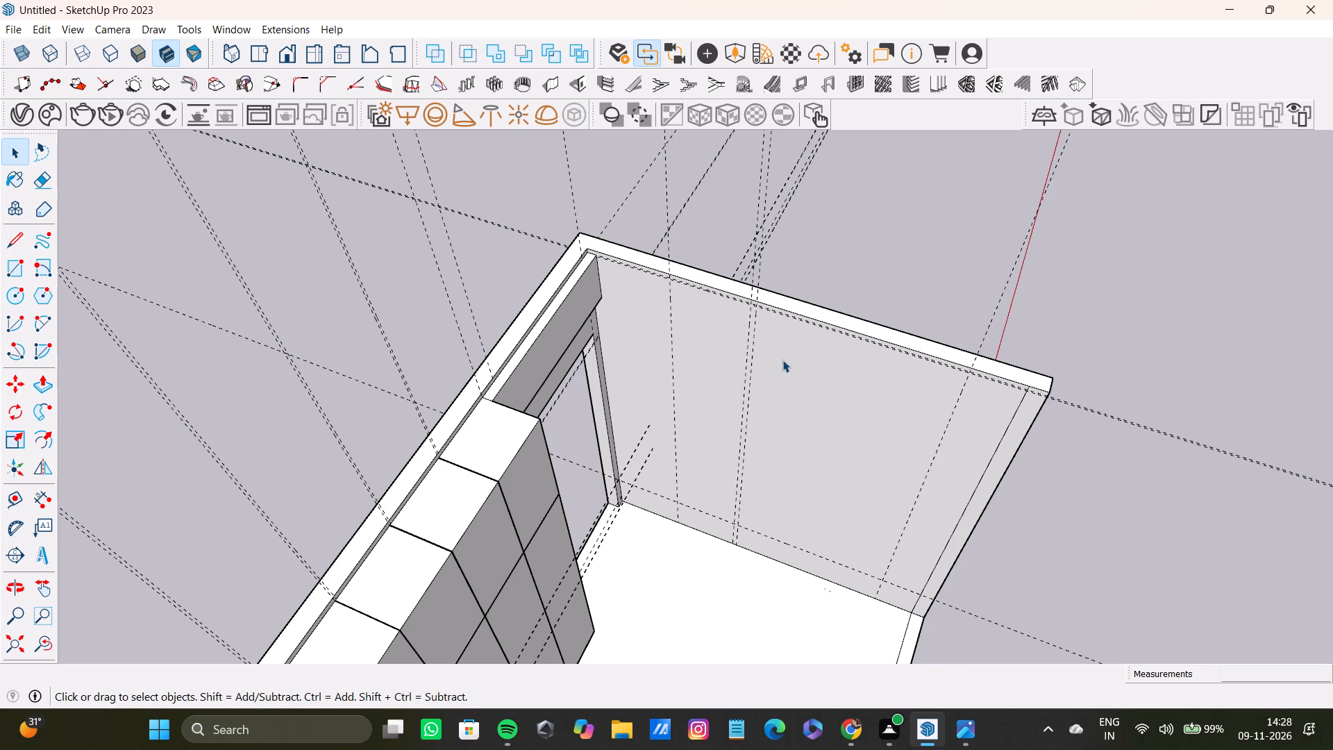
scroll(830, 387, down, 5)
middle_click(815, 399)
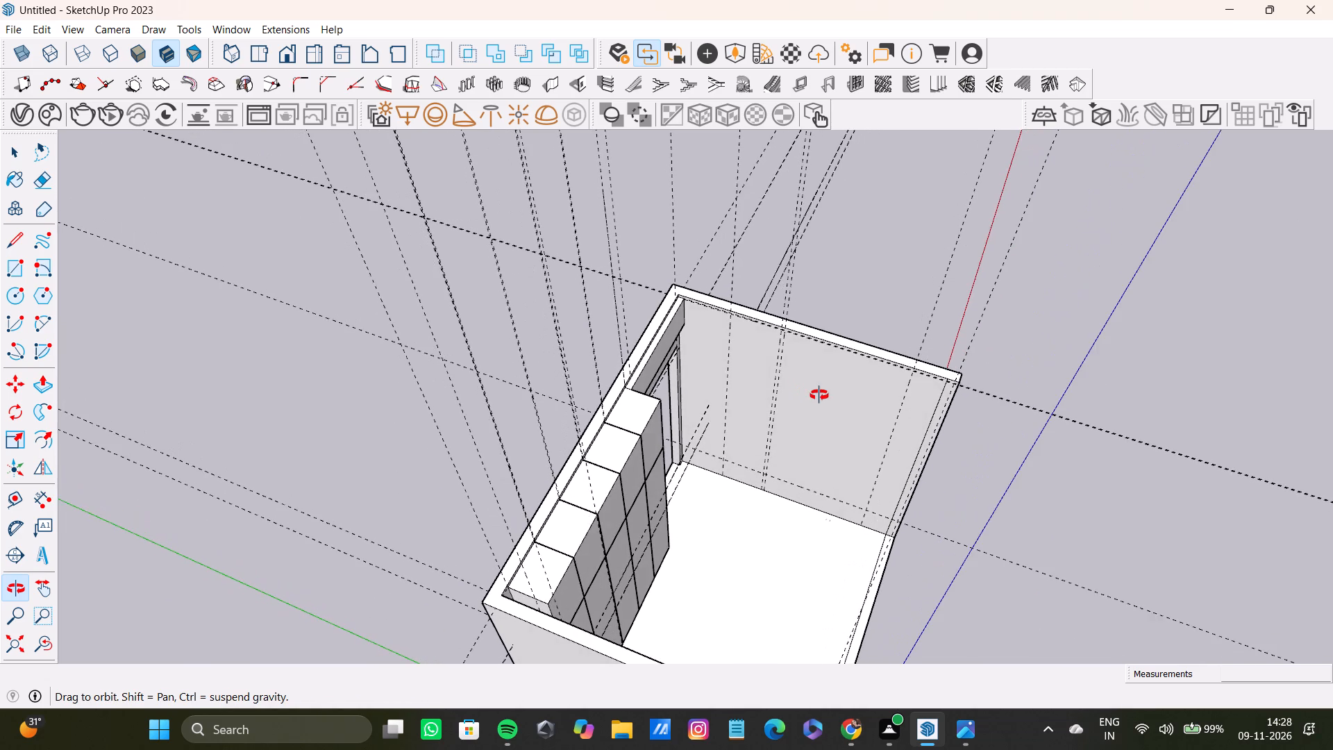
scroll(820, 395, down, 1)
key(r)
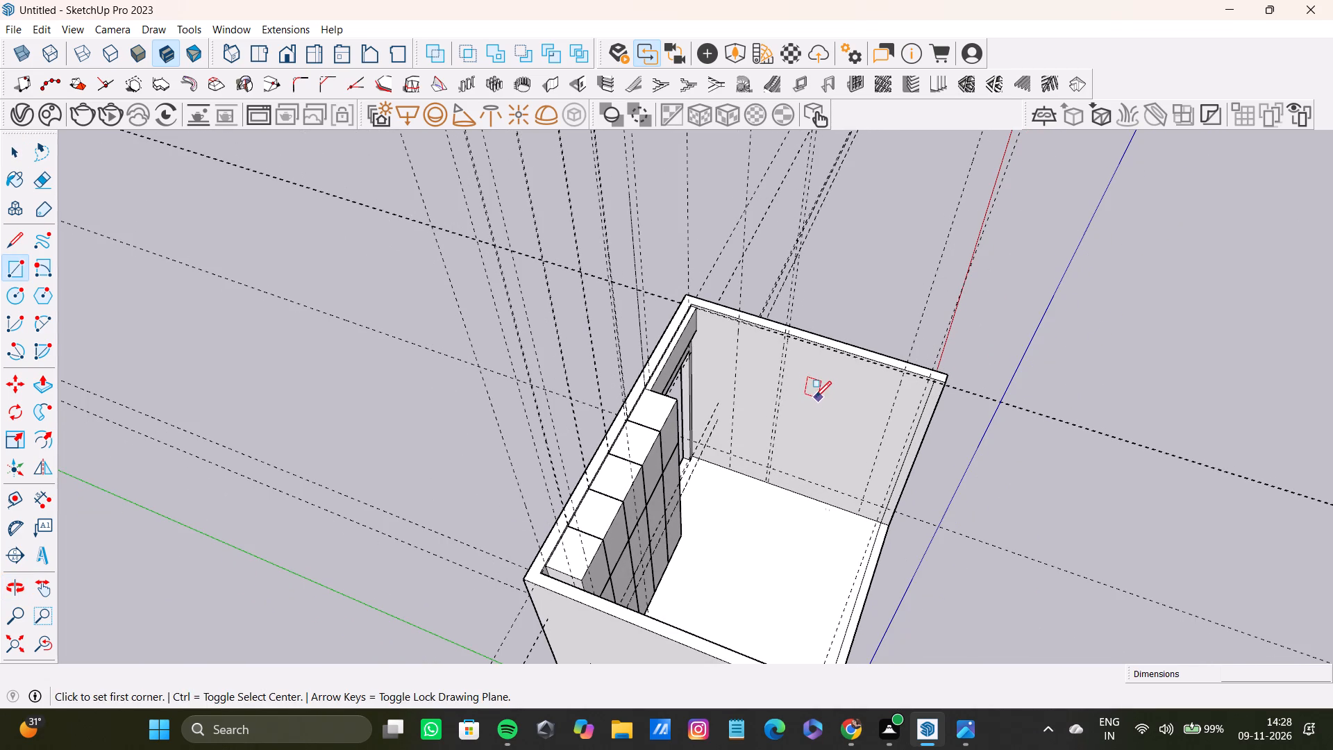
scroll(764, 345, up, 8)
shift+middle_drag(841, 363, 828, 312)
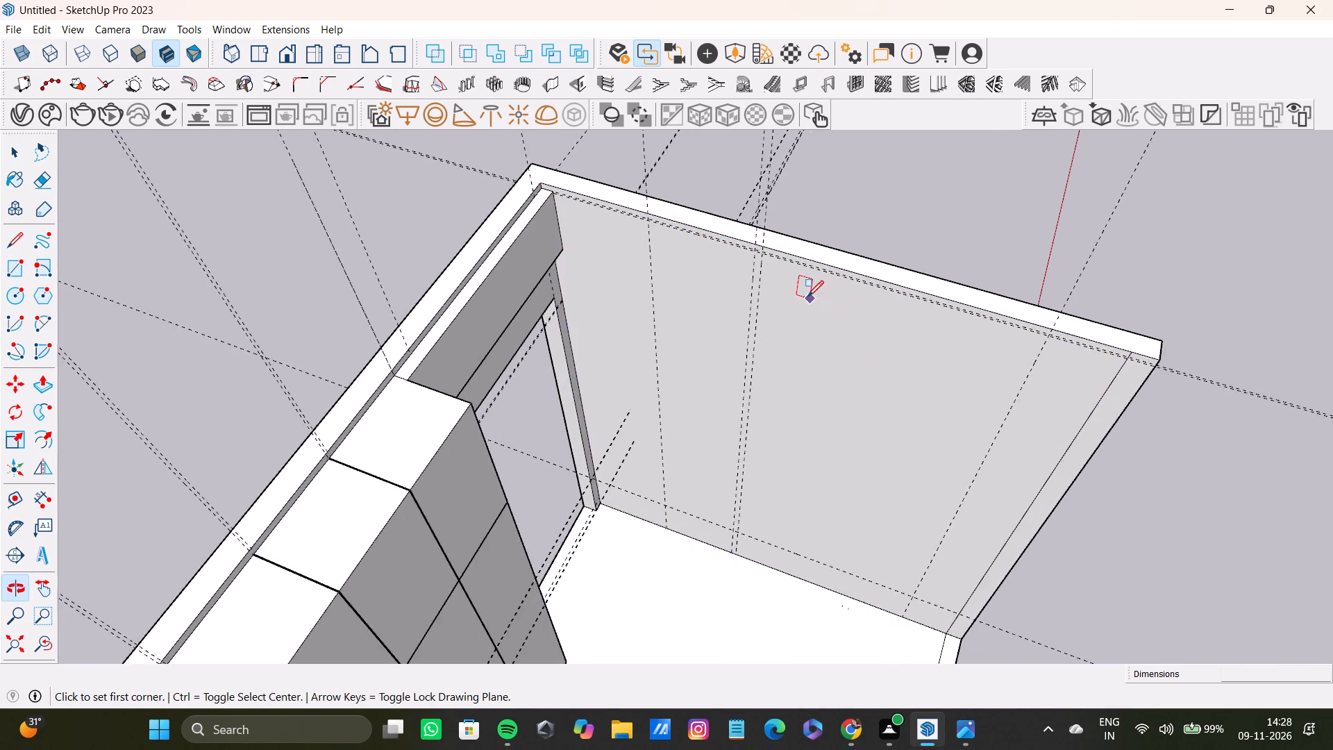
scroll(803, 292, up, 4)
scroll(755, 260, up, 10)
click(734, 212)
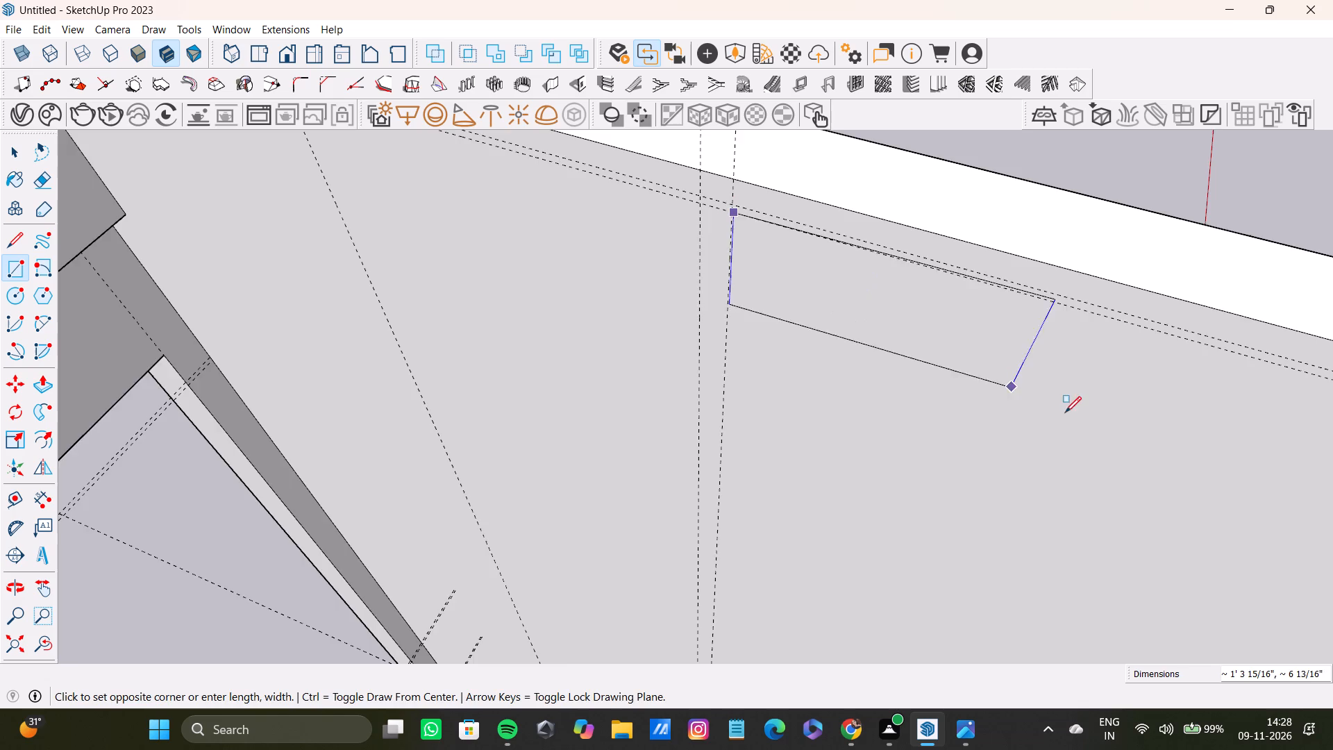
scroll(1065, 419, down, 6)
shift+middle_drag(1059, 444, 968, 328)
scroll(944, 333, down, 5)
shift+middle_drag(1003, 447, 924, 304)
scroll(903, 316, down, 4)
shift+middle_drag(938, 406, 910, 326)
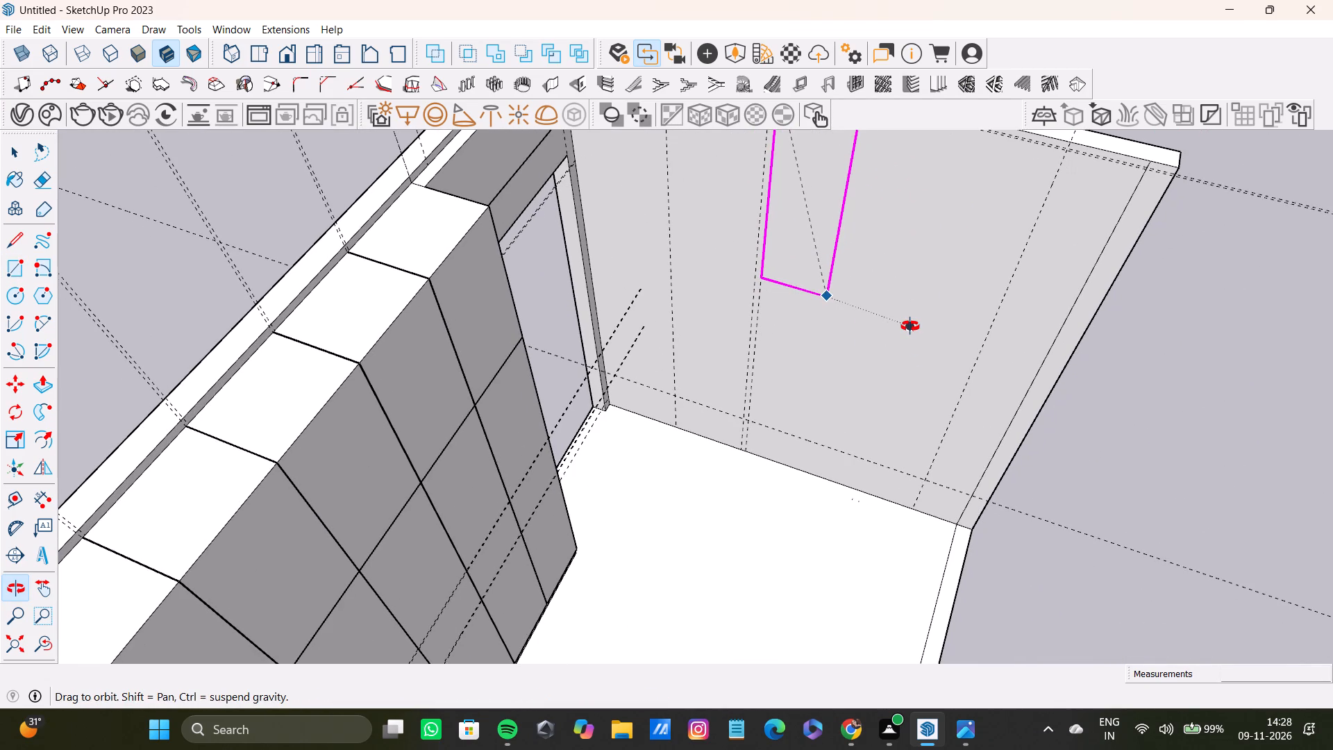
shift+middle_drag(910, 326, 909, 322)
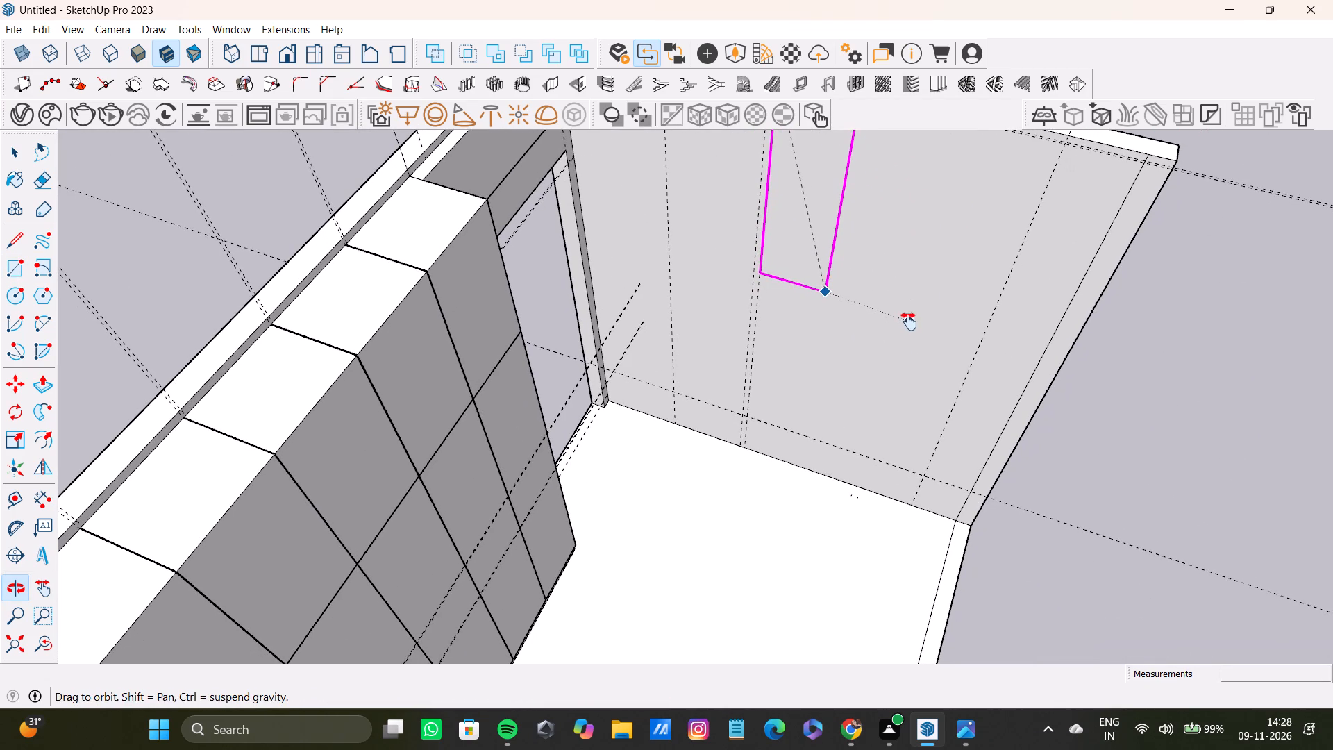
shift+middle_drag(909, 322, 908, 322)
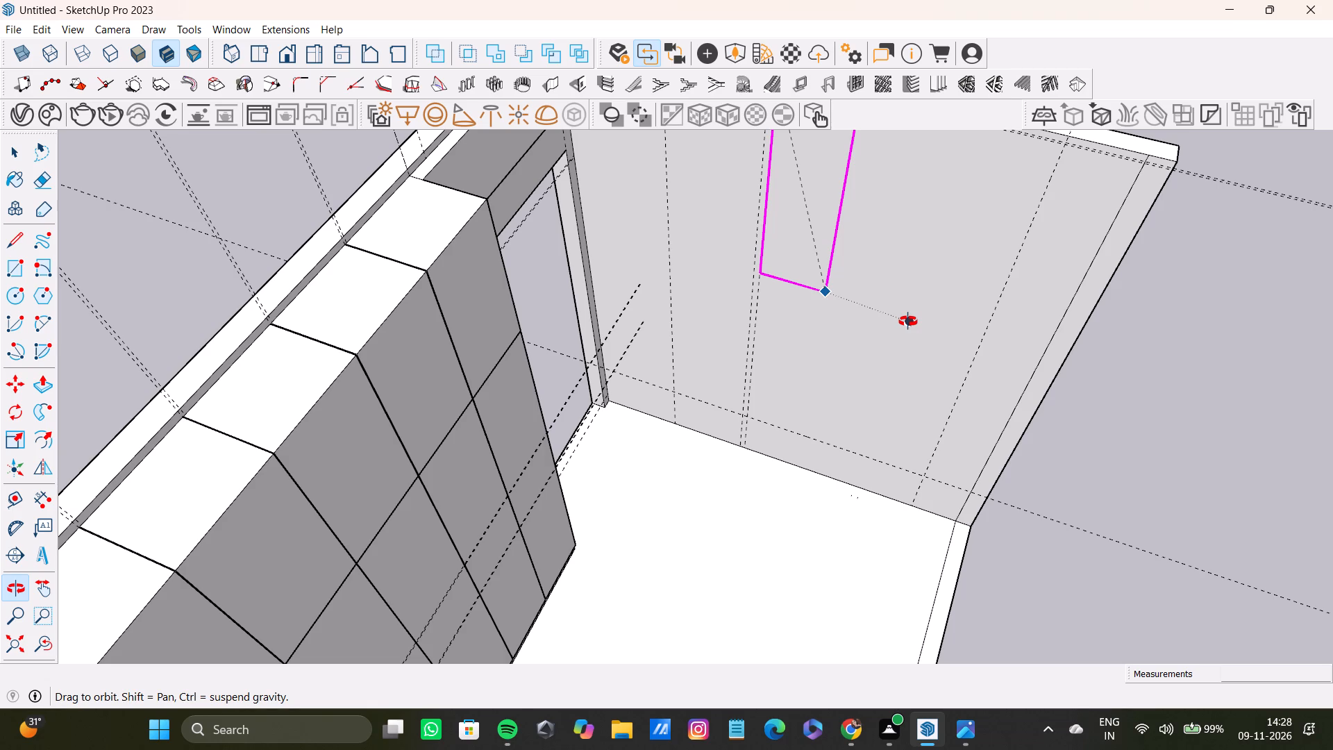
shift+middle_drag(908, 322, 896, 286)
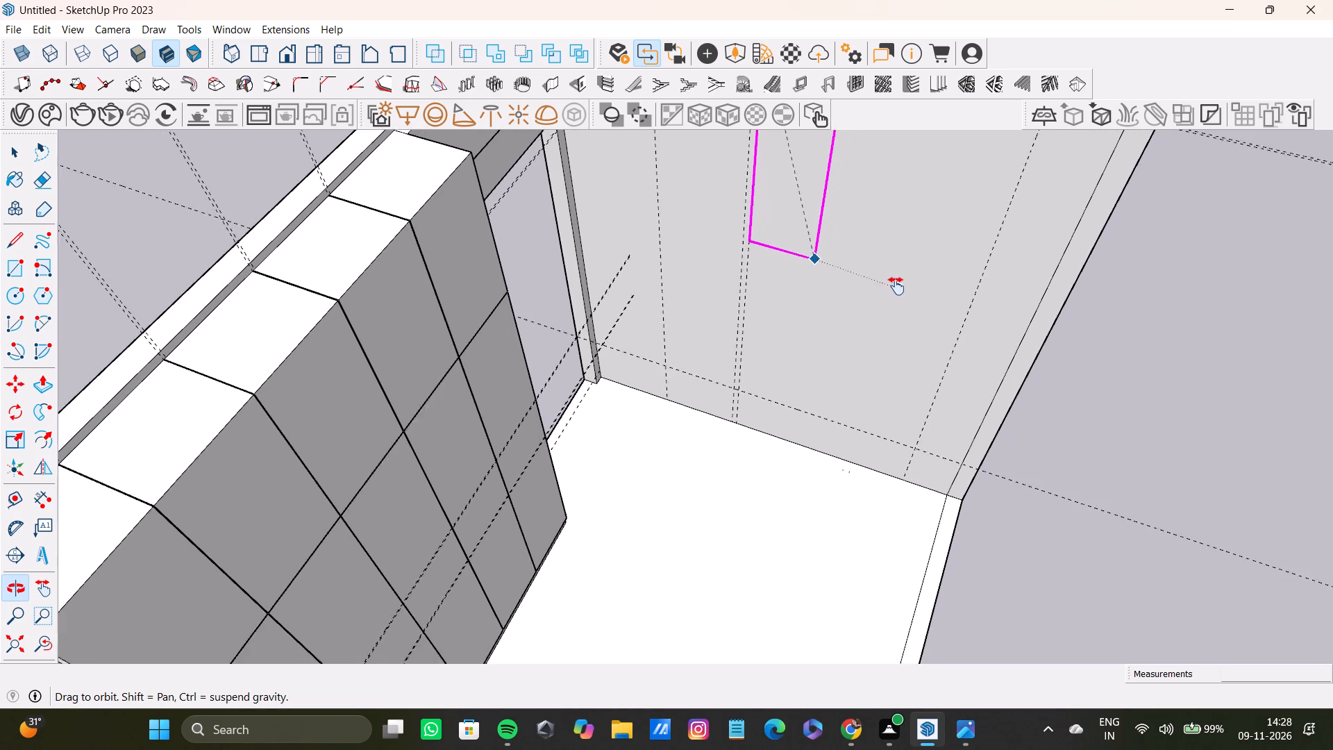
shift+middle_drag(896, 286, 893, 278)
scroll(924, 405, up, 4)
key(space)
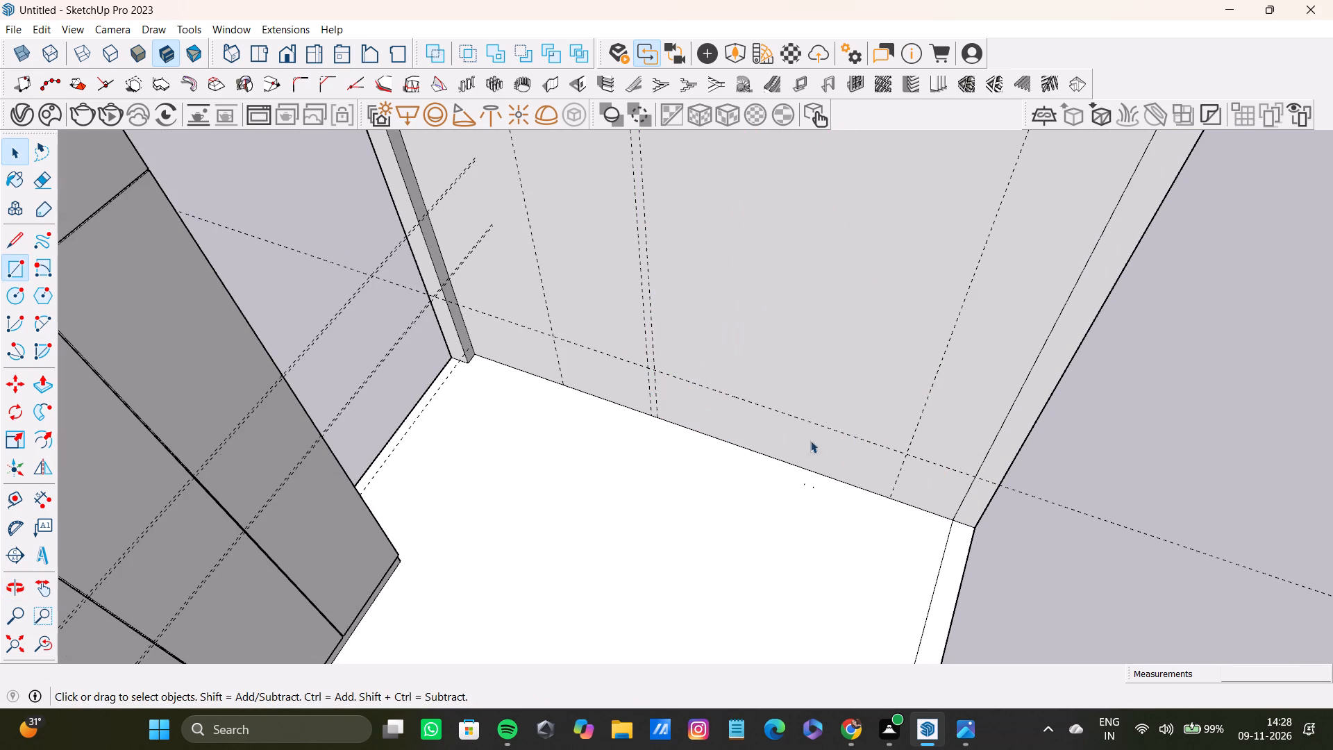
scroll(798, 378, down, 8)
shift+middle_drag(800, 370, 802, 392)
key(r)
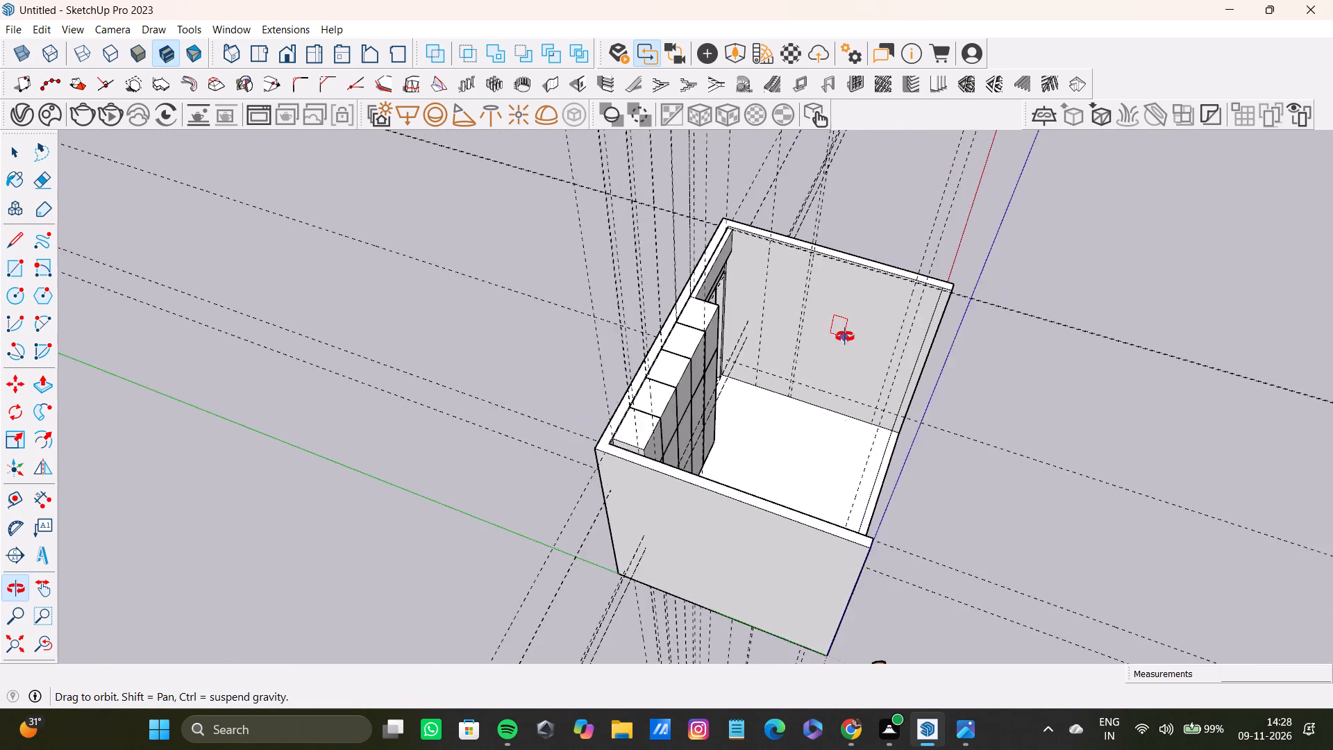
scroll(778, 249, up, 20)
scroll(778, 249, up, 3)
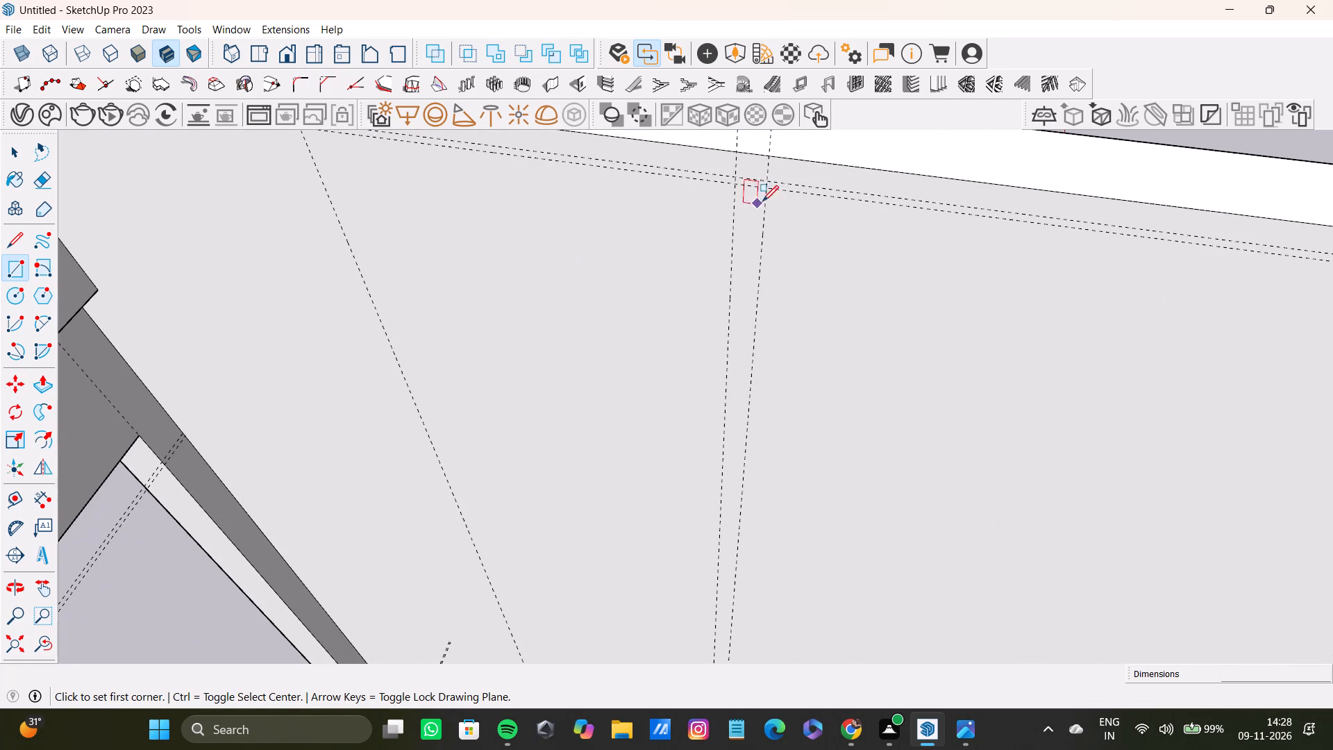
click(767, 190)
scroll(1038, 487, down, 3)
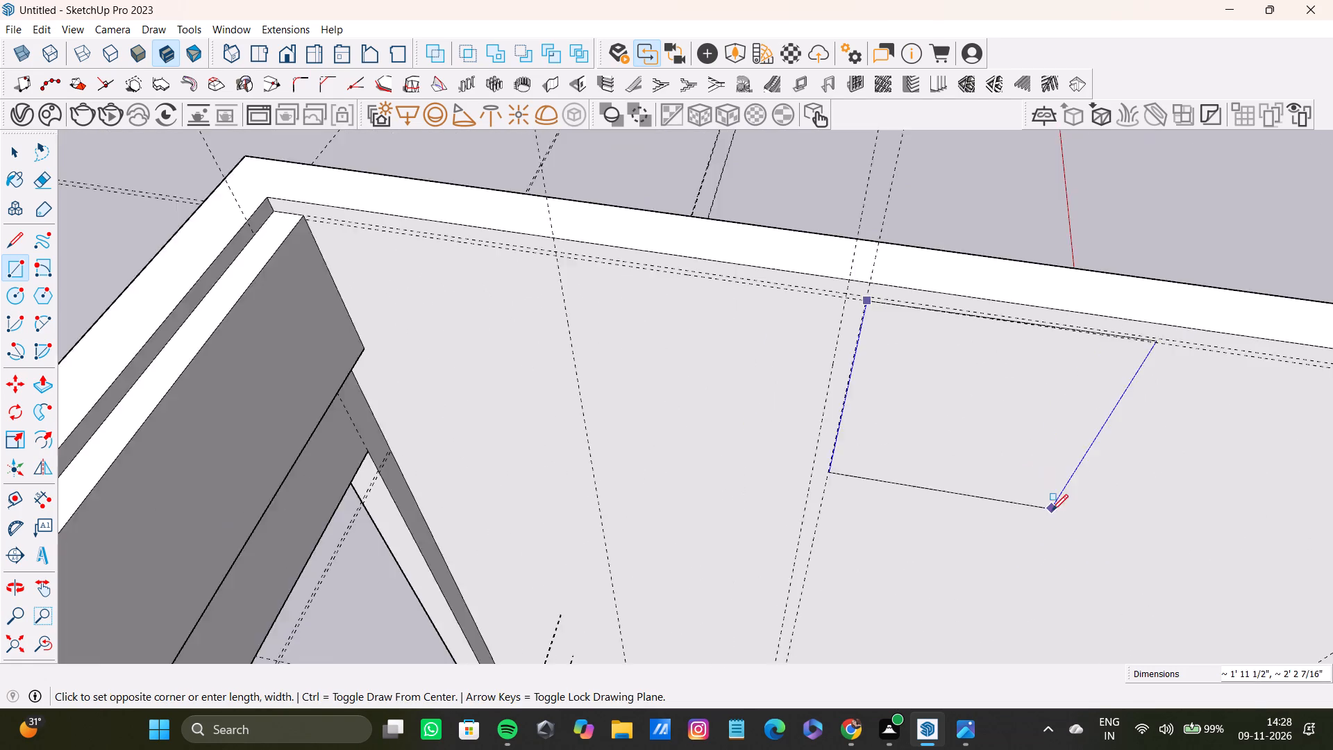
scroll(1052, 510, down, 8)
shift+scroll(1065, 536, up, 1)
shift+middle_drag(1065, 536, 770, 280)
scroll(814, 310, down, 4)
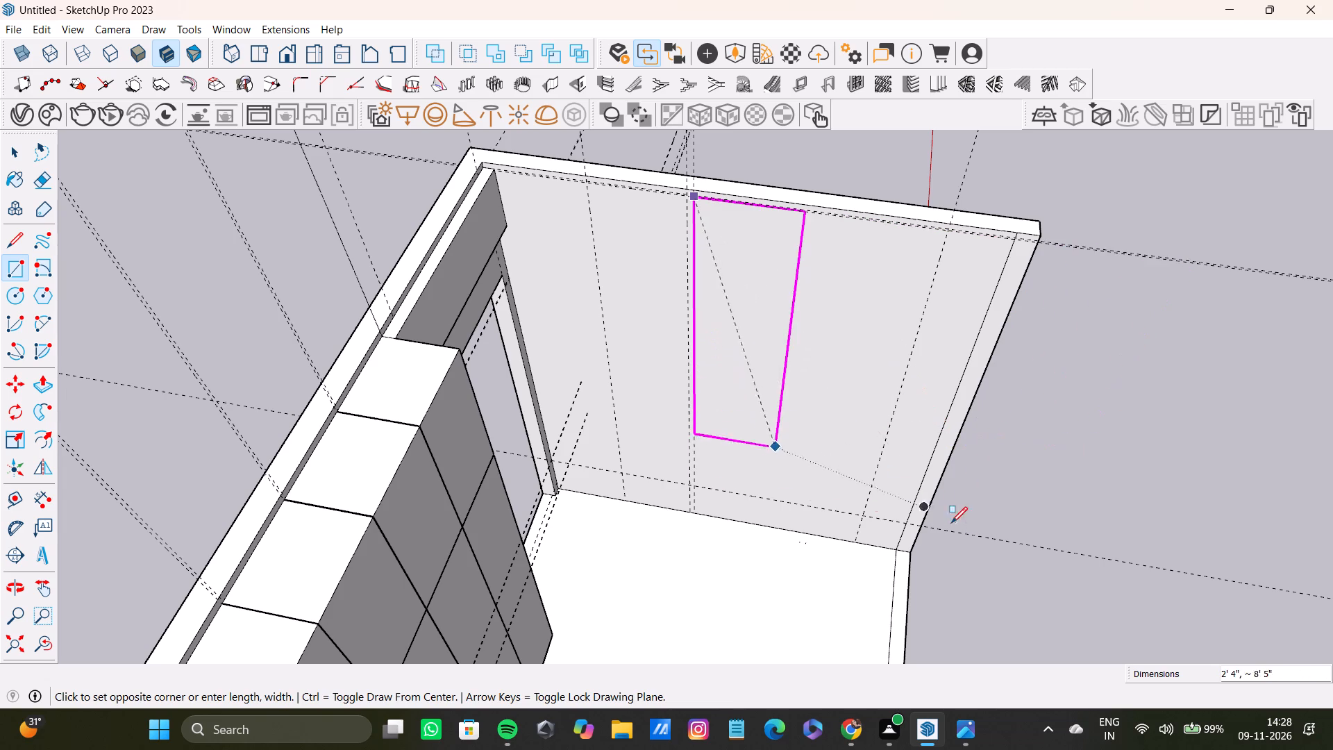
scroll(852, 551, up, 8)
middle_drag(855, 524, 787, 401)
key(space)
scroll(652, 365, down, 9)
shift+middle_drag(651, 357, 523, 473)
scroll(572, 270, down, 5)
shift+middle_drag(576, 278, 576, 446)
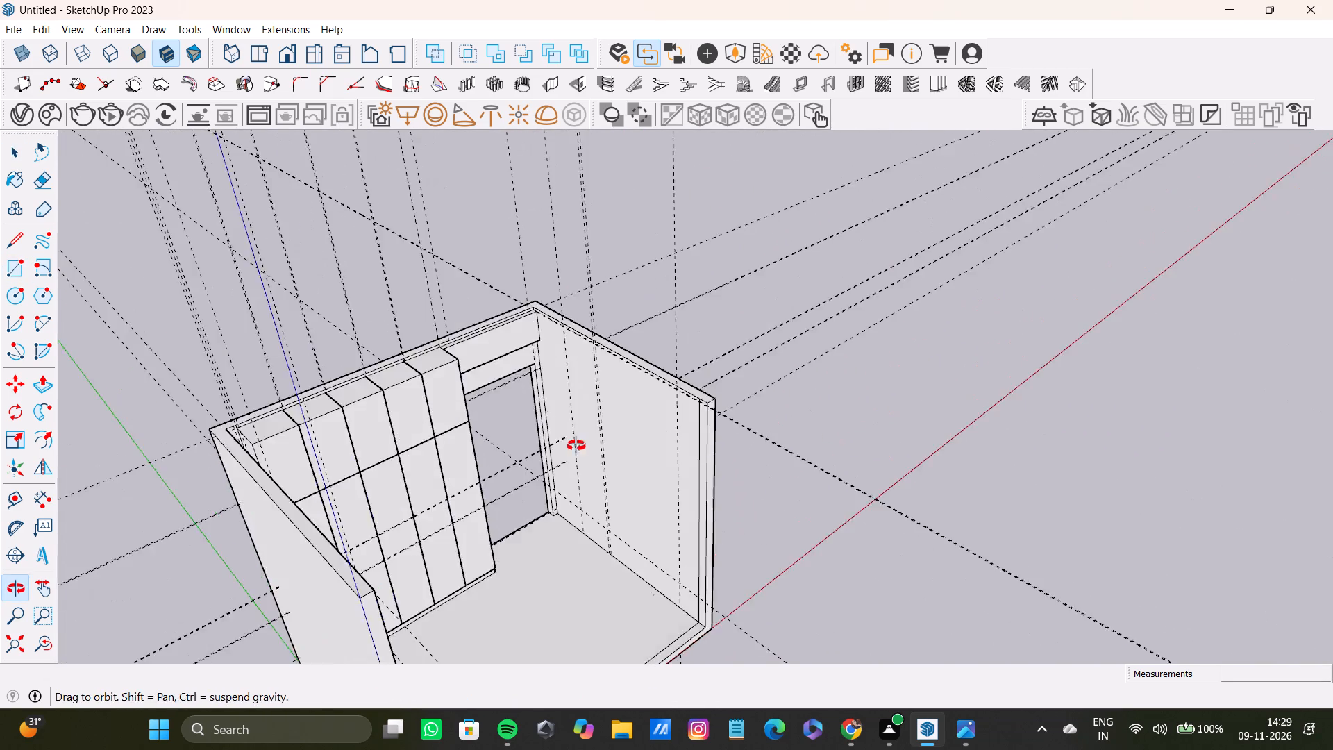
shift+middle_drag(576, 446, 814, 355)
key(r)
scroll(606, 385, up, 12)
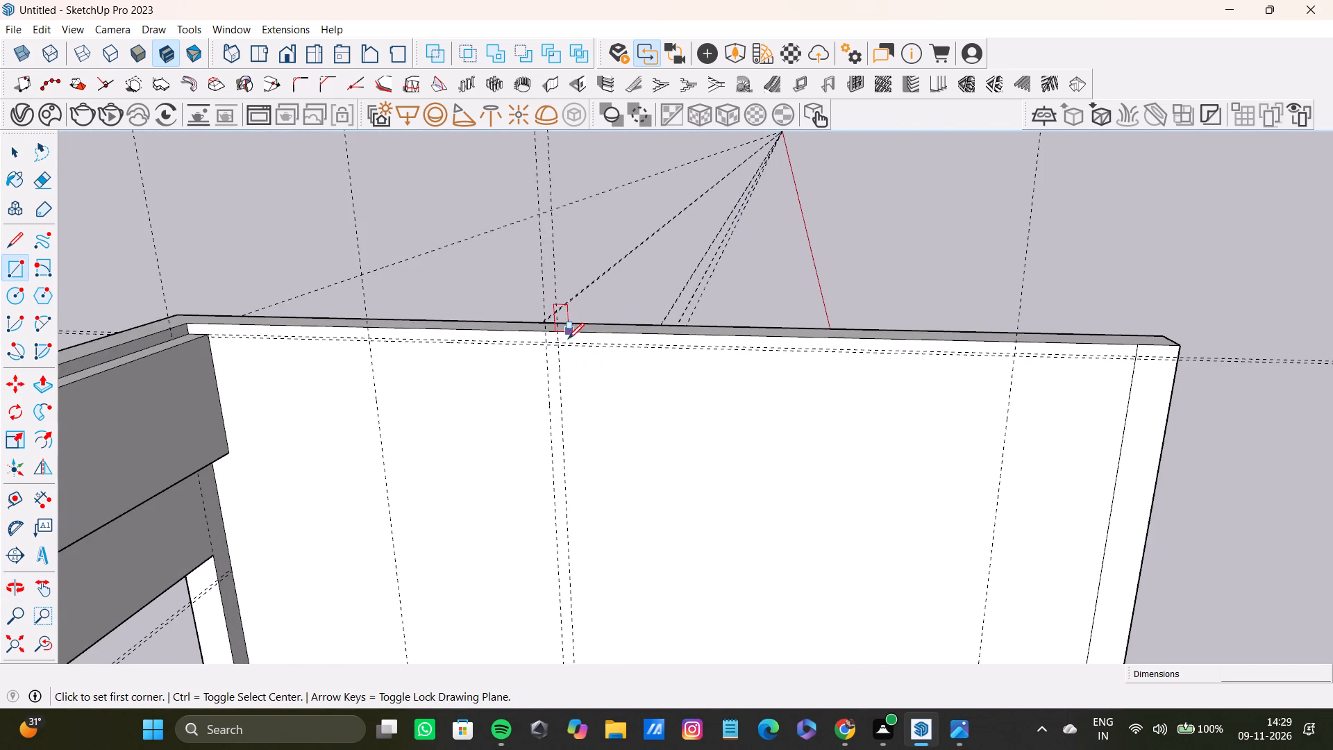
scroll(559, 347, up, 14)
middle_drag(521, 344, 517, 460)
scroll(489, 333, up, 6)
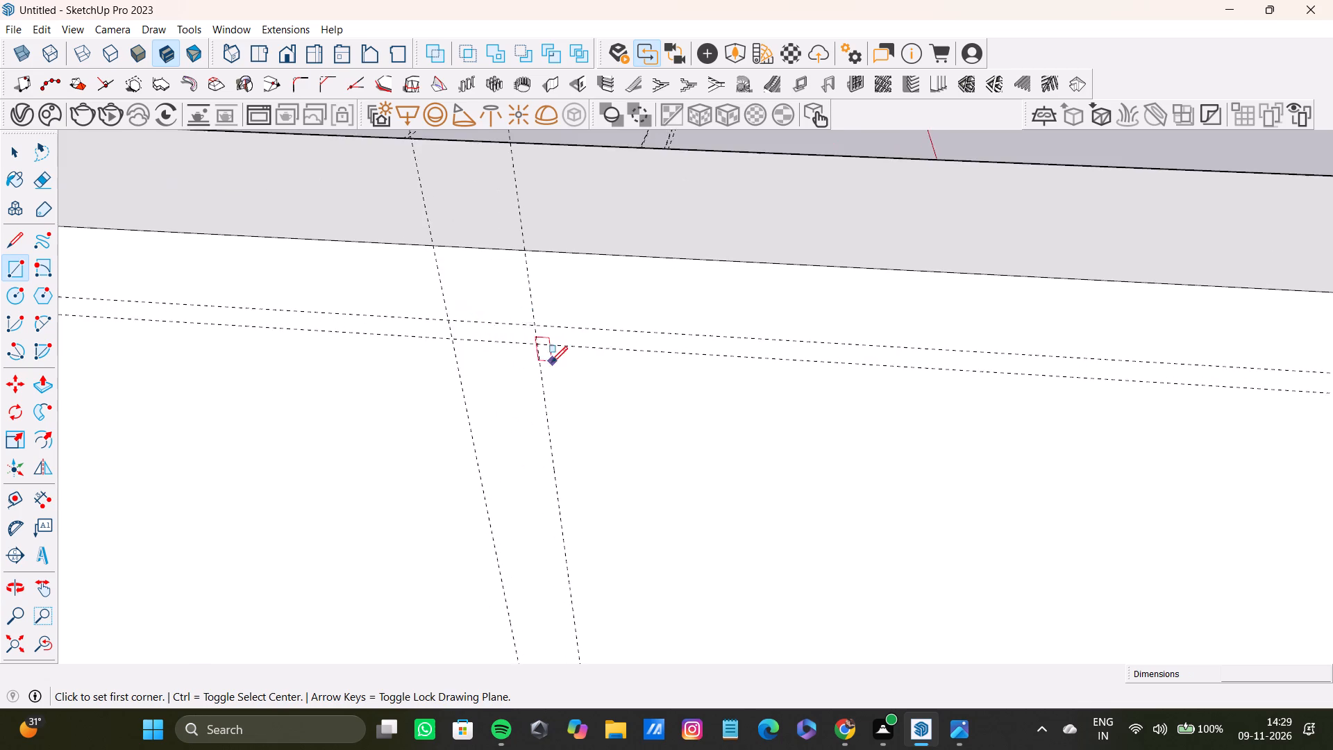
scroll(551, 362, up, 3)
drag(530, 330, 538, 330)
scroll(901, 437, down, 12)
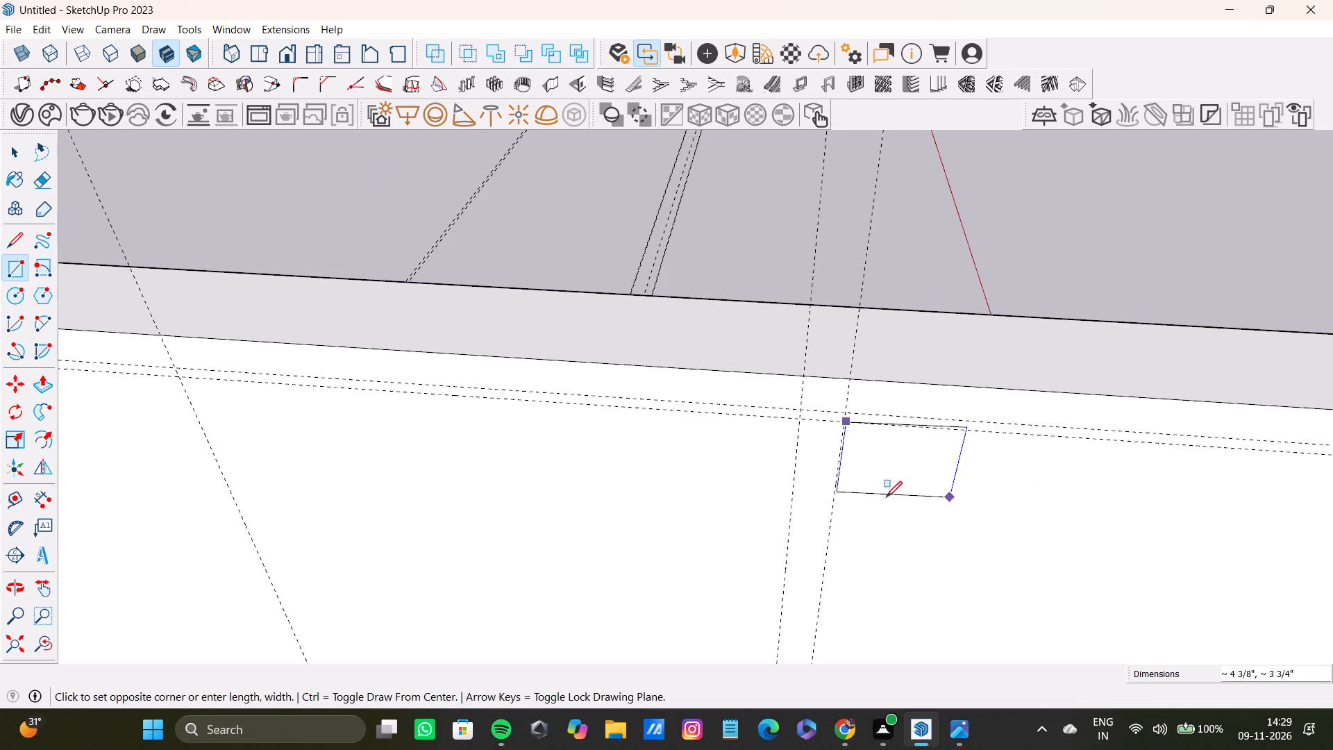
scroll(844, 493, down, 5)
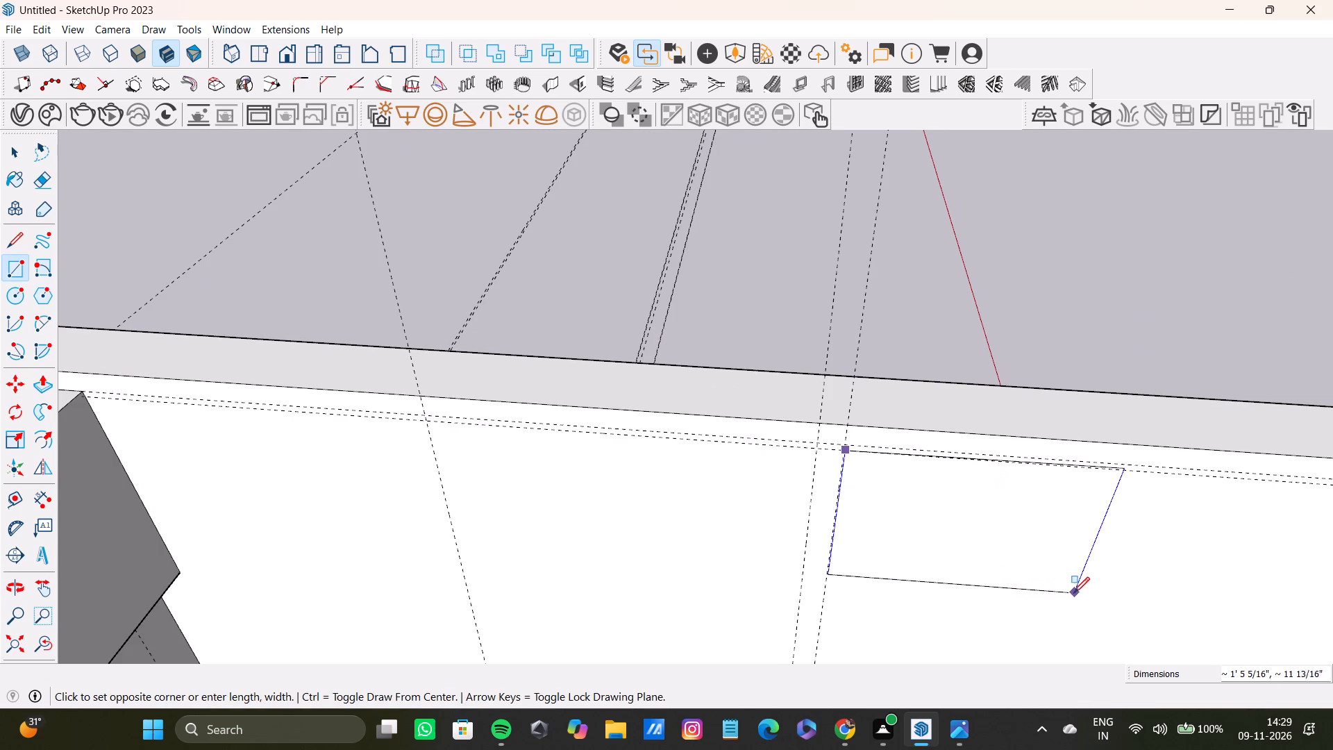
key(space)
Open the room group for editing and delete the lower of the two horizontal guides near the top of the door-side wall.
scroll(655, 441, down, 5)
middle_drag(650, 450, 648, 590)
scroll(731, 509, up, 7)
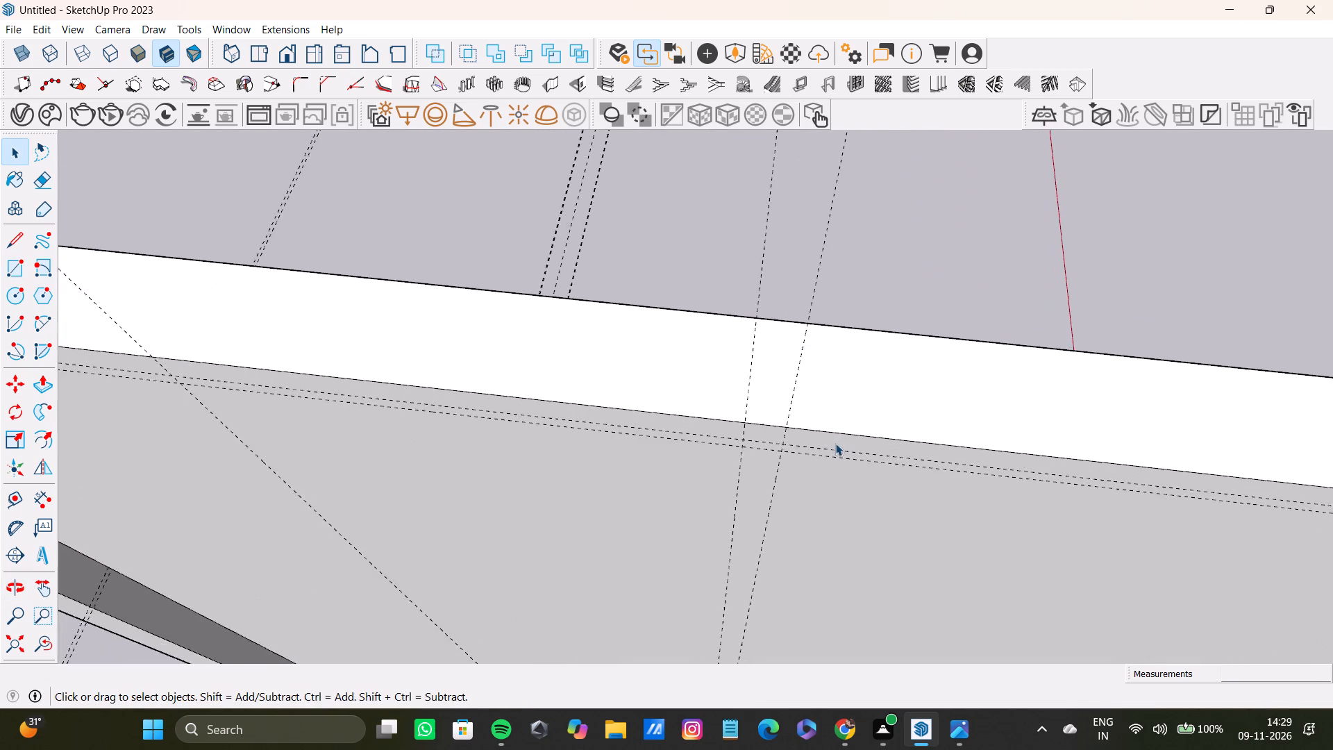
scroll(835, 443, up, 20)
middle_drag(764, 454, 763, 566)
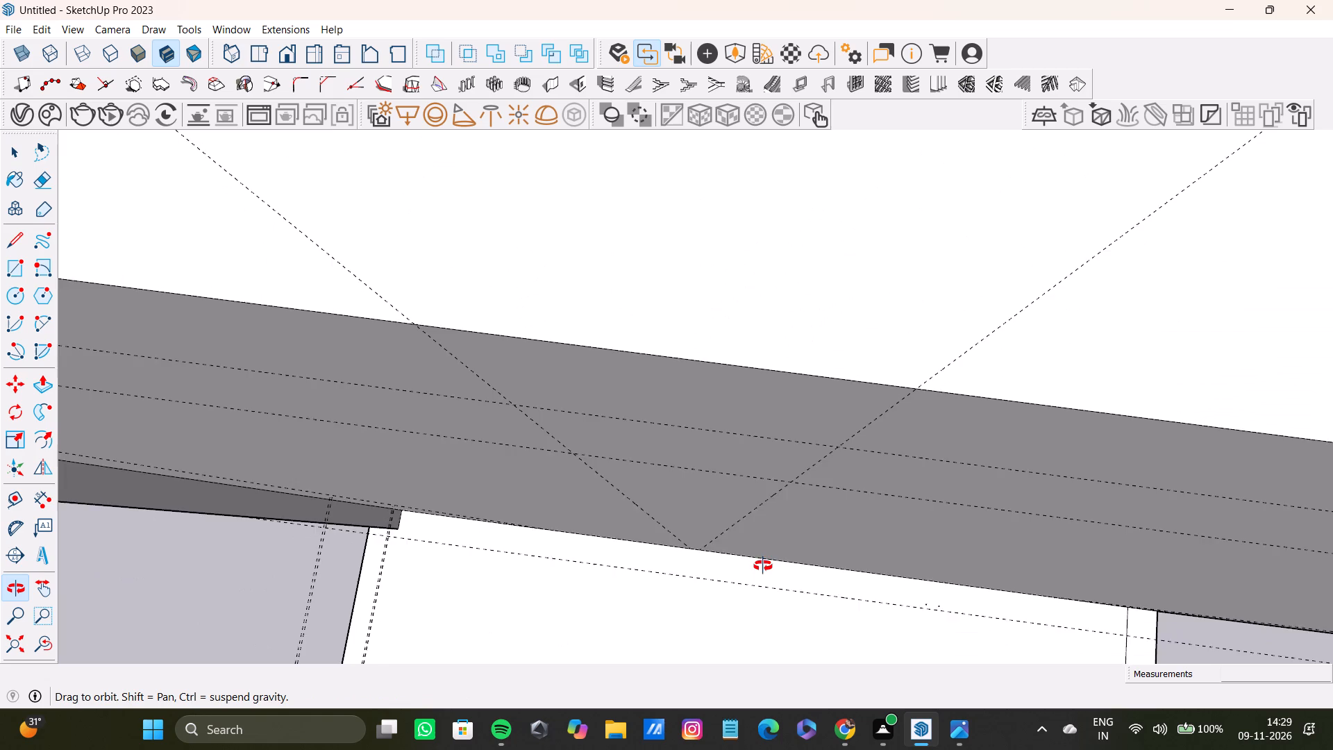
middle_drag(763, 566, 771, 602)
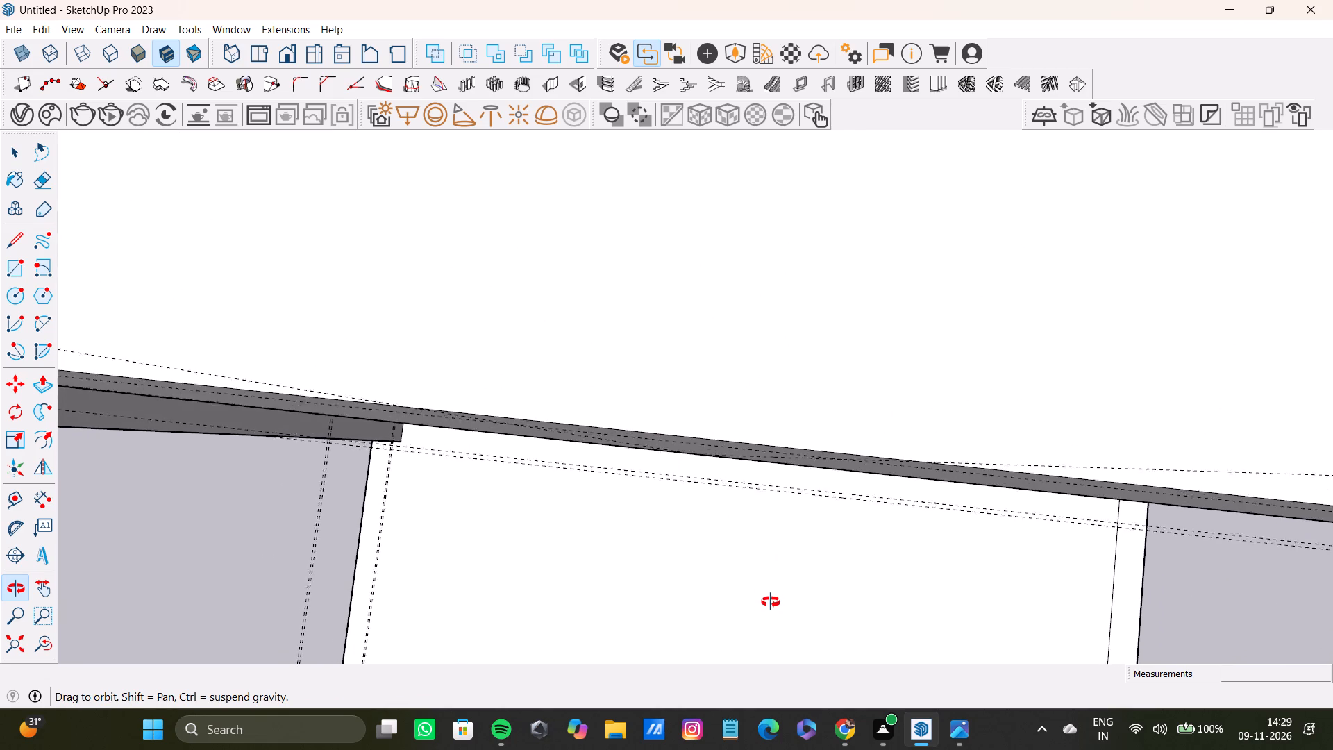
middle_drag(771, 602, 776, 560)
click(753, 474)
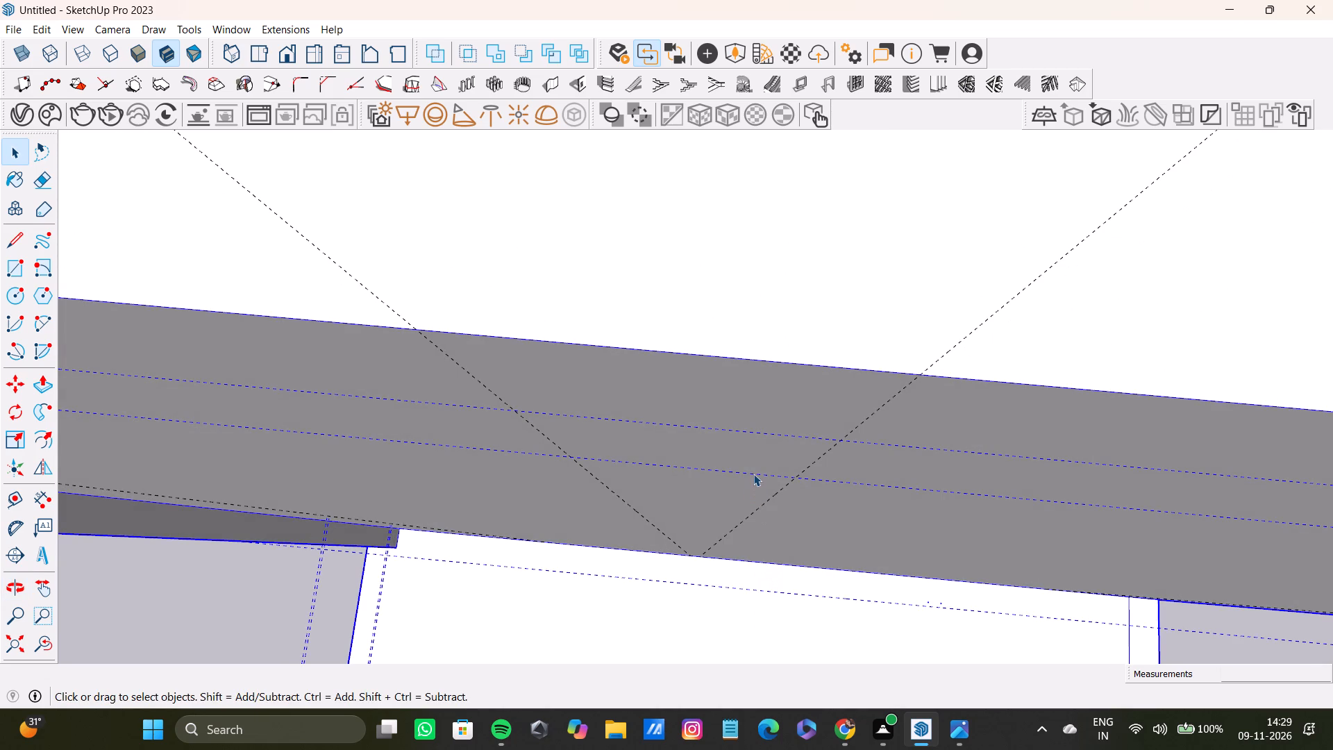
triple_click(753, 474)
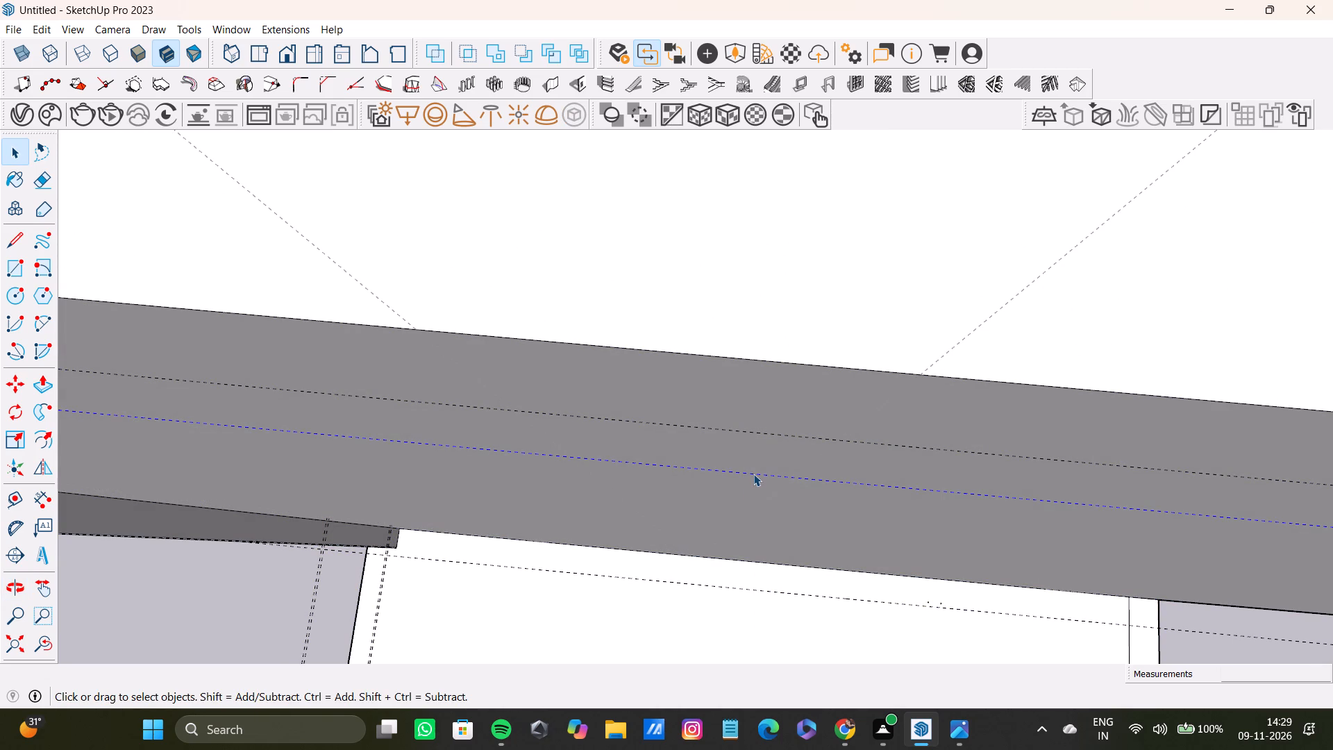
key(Delete)
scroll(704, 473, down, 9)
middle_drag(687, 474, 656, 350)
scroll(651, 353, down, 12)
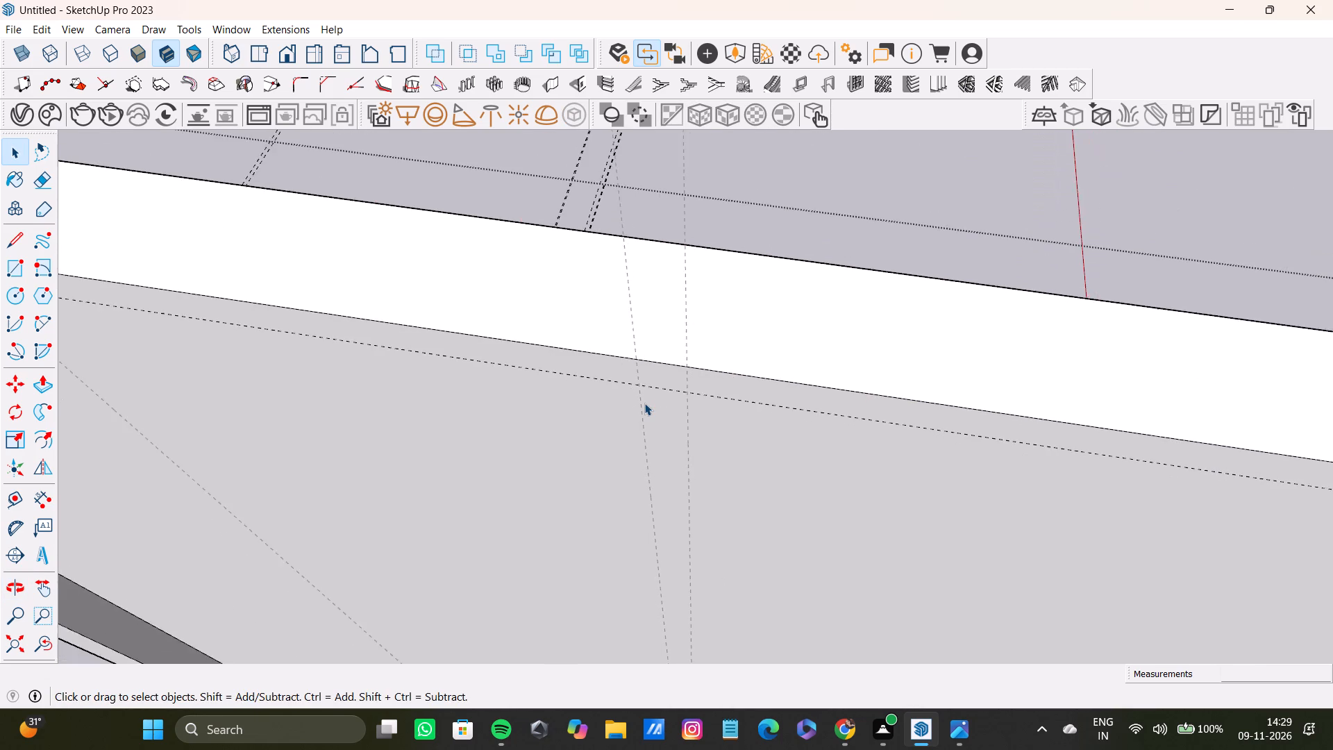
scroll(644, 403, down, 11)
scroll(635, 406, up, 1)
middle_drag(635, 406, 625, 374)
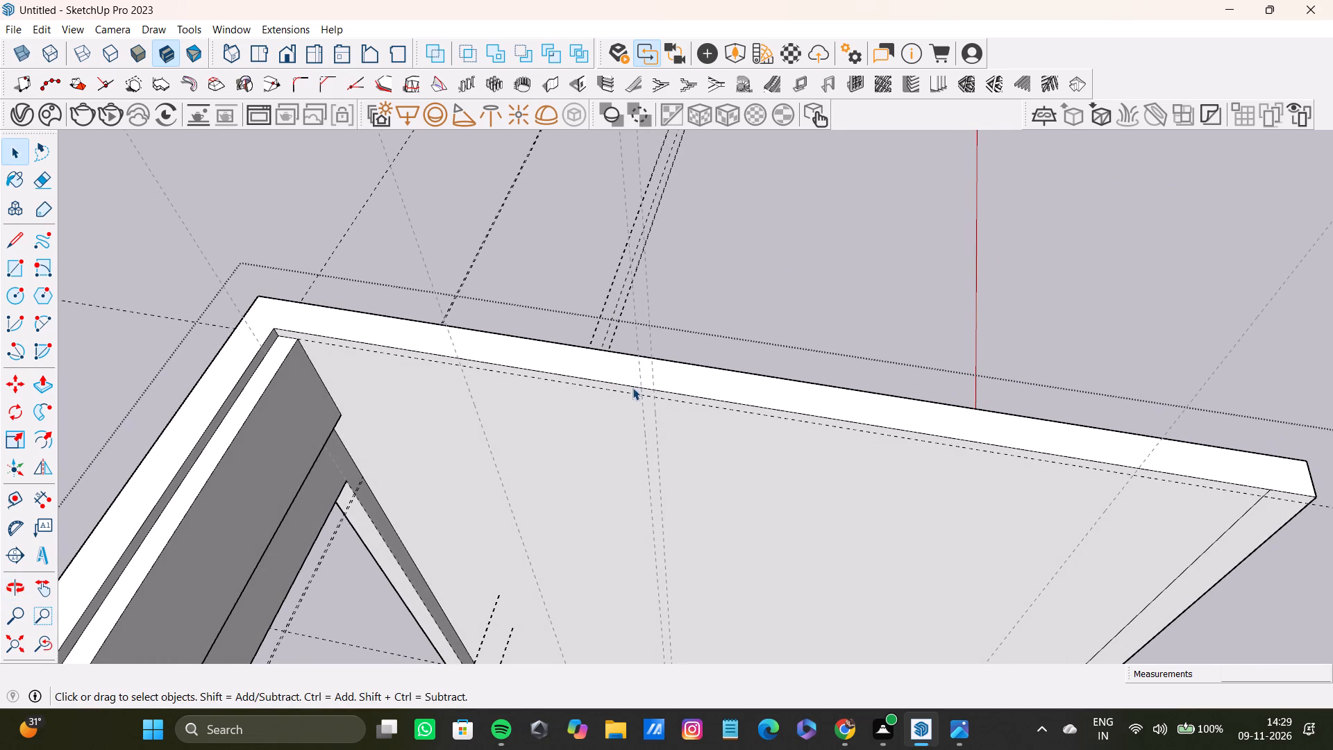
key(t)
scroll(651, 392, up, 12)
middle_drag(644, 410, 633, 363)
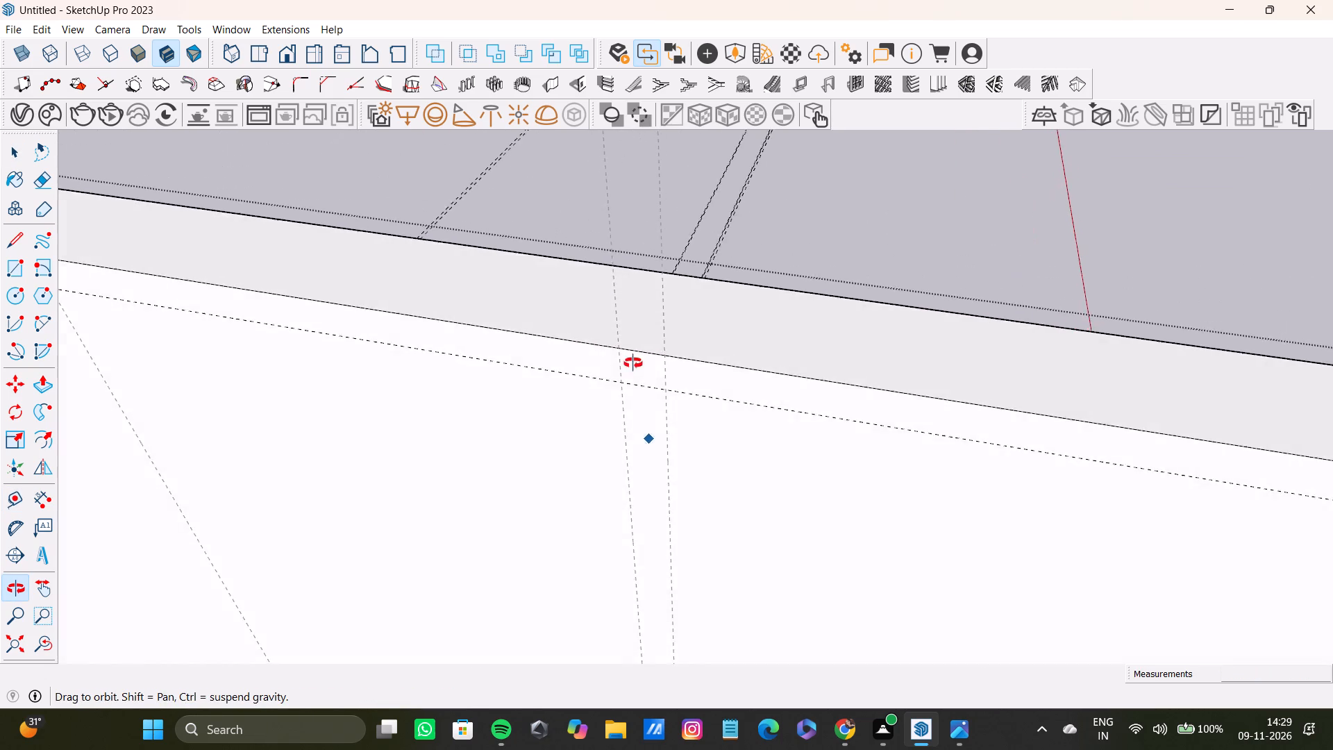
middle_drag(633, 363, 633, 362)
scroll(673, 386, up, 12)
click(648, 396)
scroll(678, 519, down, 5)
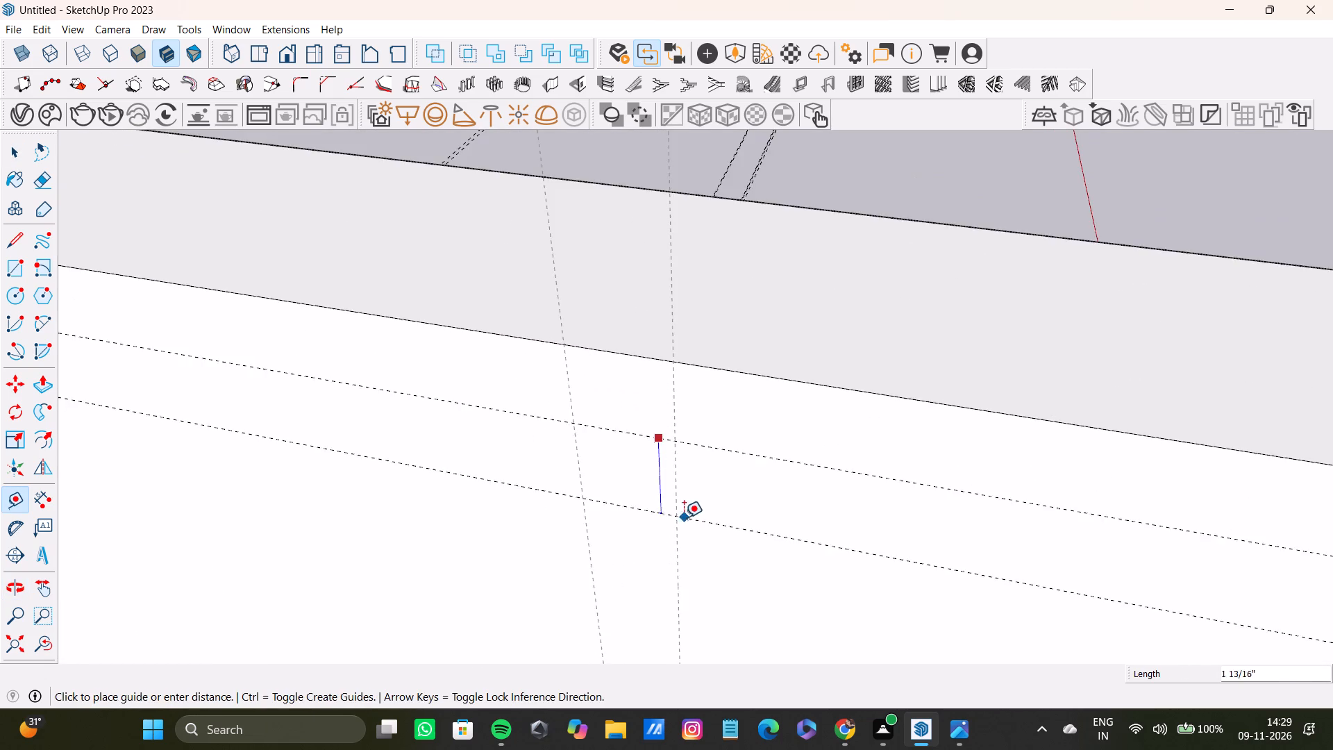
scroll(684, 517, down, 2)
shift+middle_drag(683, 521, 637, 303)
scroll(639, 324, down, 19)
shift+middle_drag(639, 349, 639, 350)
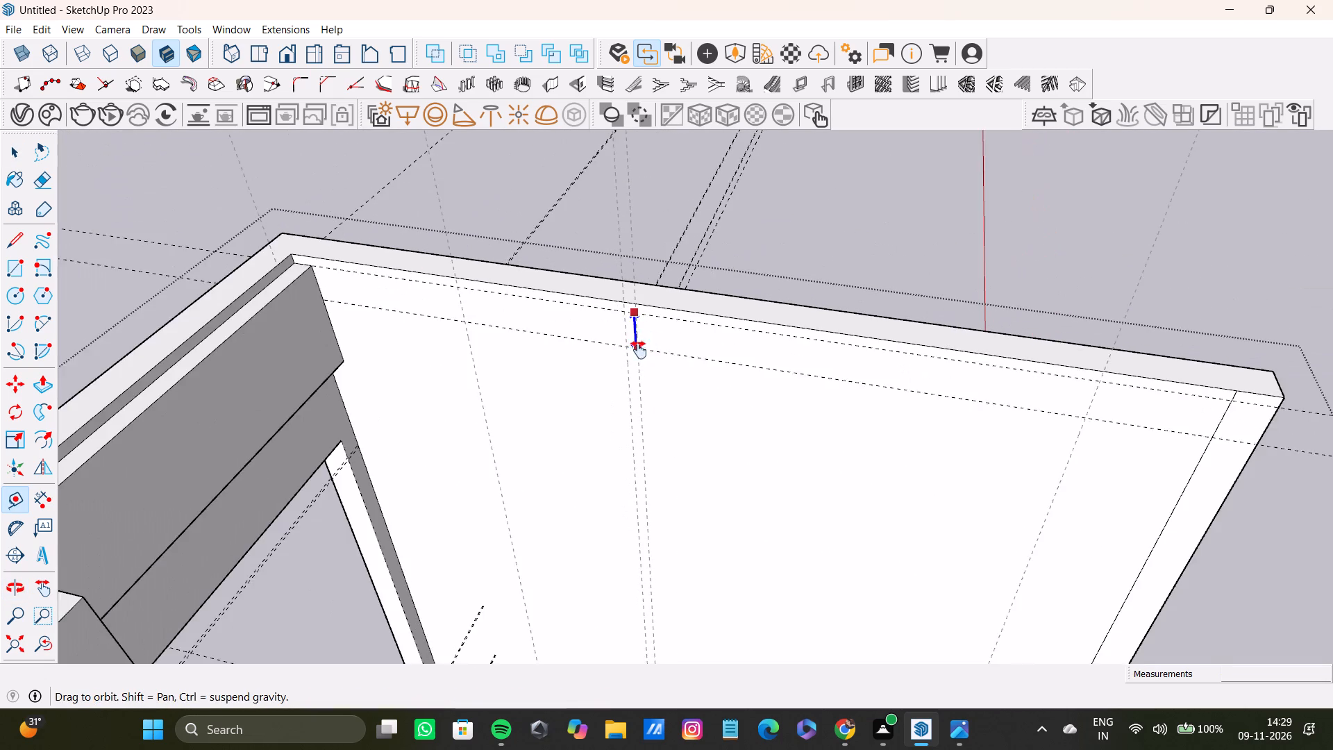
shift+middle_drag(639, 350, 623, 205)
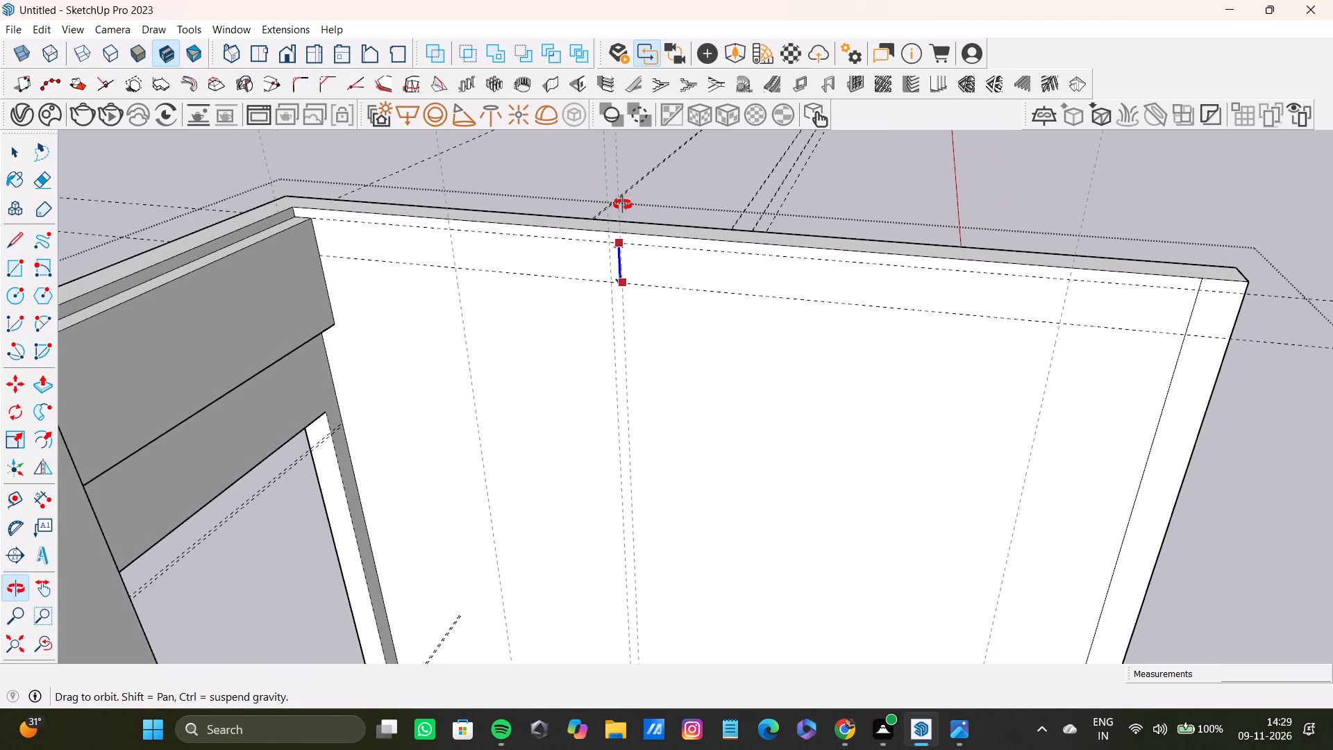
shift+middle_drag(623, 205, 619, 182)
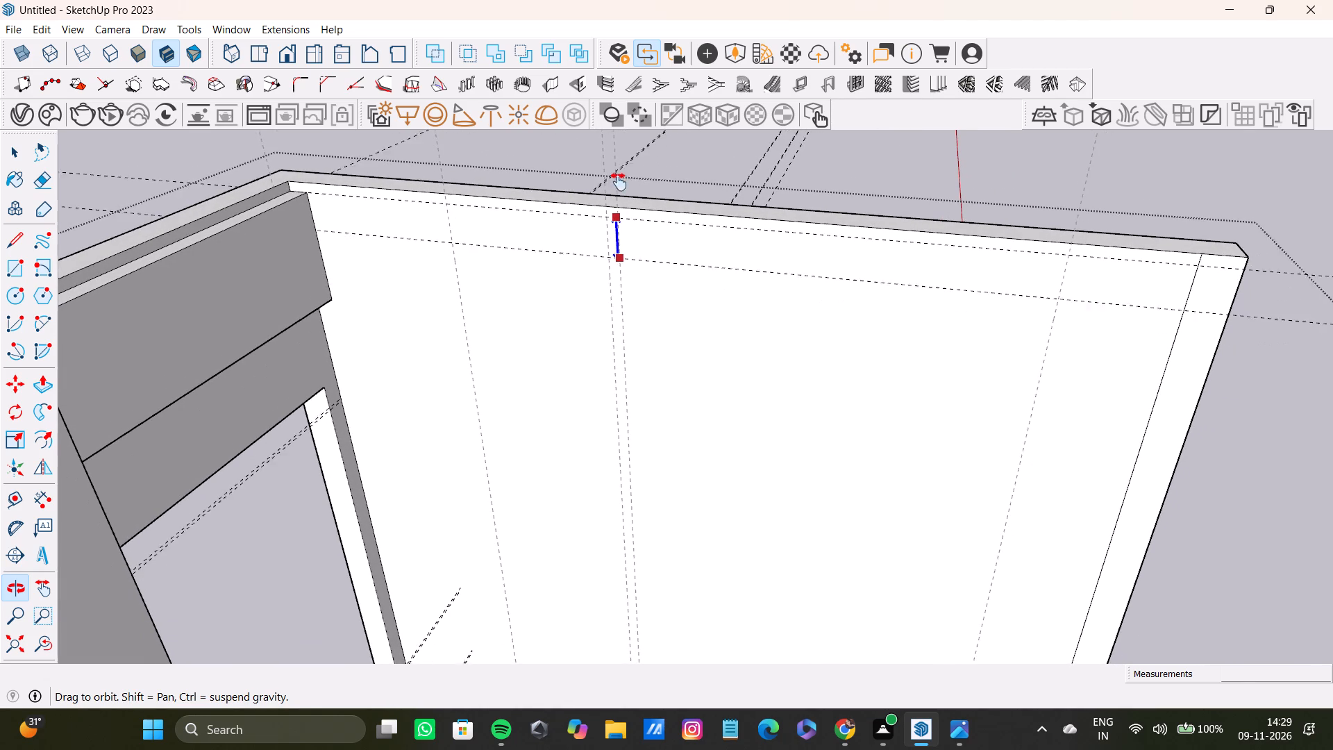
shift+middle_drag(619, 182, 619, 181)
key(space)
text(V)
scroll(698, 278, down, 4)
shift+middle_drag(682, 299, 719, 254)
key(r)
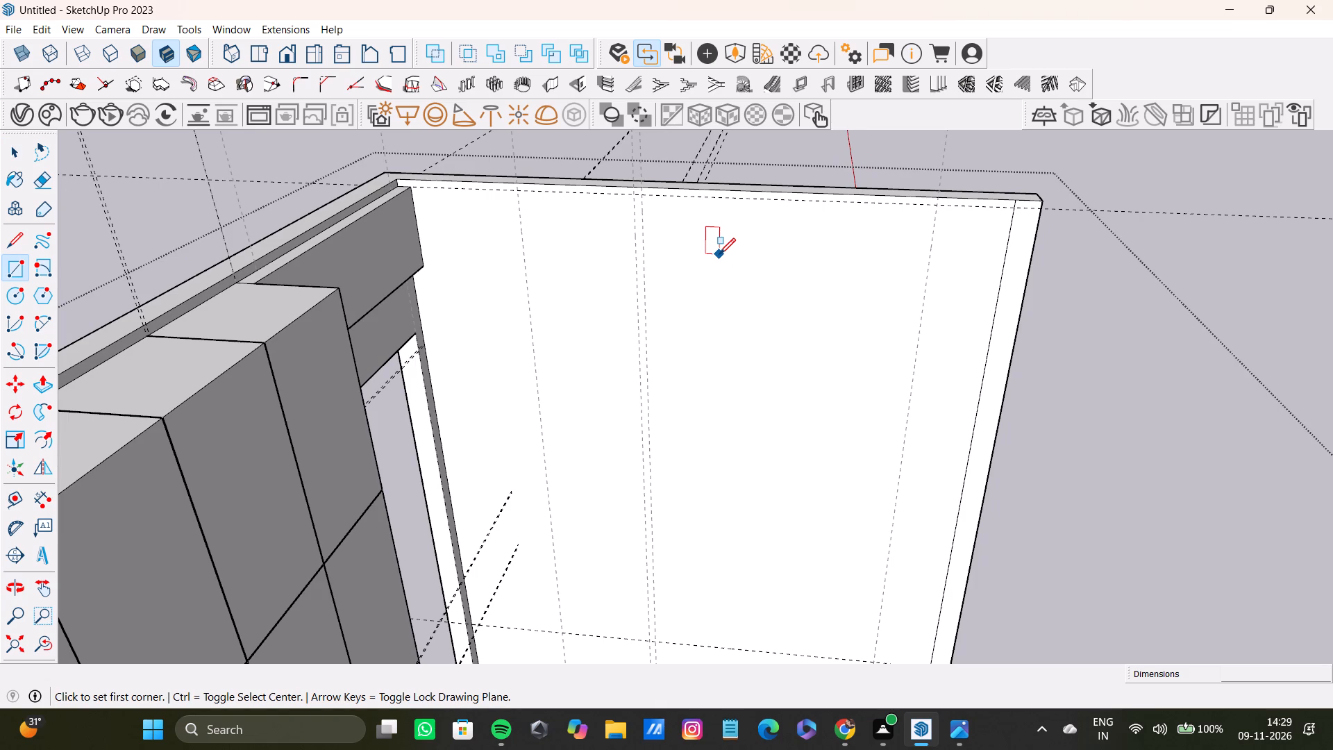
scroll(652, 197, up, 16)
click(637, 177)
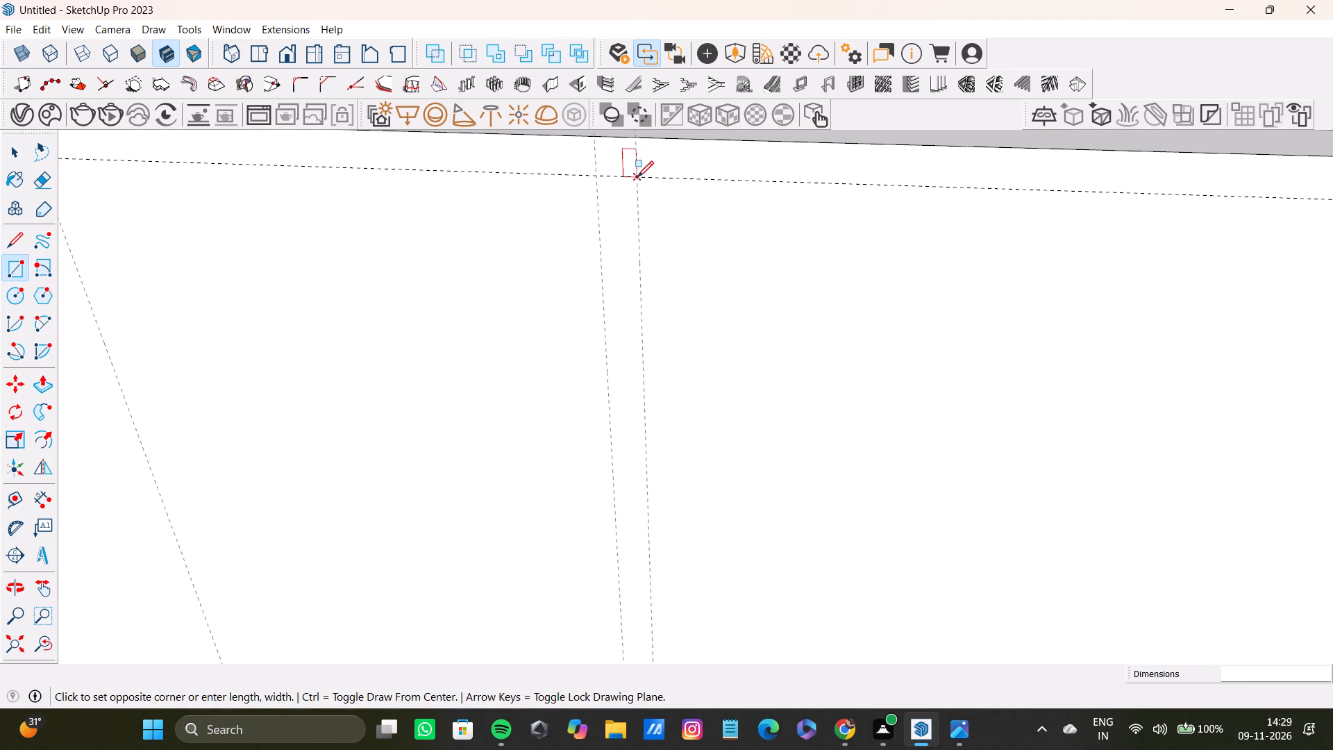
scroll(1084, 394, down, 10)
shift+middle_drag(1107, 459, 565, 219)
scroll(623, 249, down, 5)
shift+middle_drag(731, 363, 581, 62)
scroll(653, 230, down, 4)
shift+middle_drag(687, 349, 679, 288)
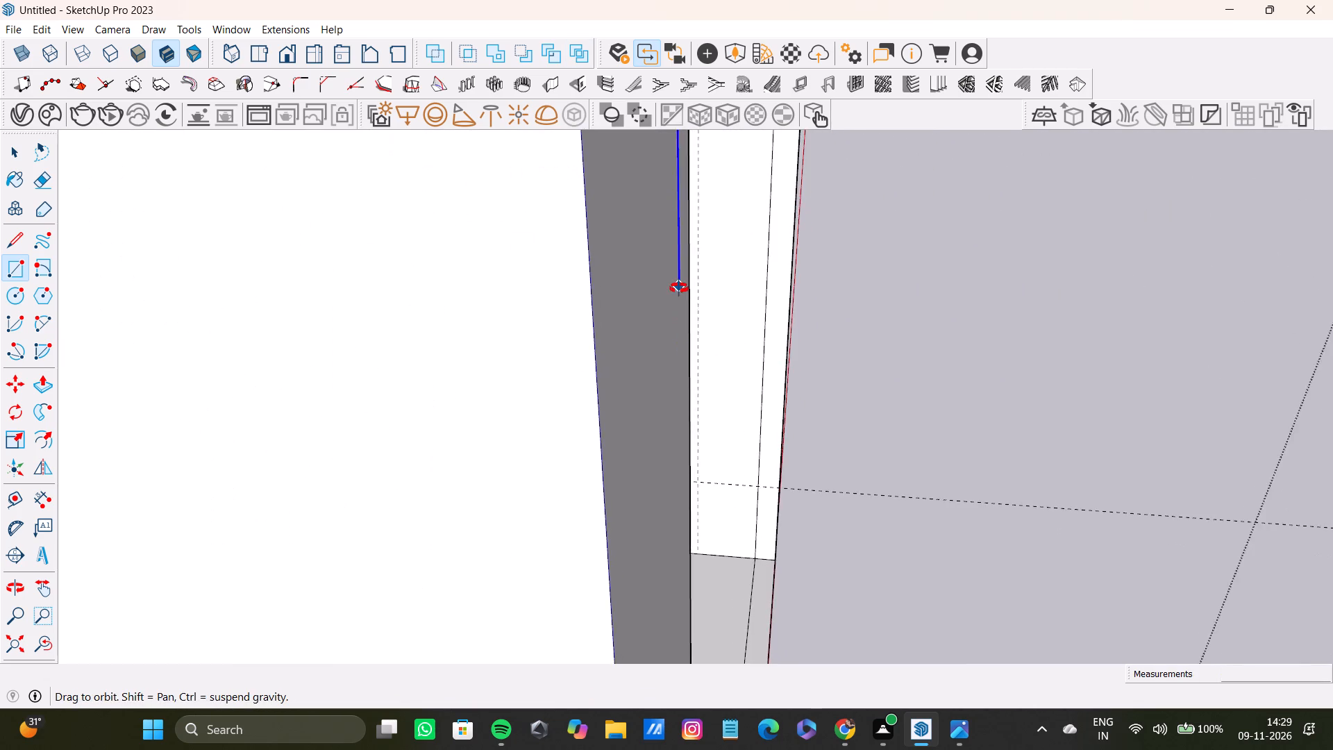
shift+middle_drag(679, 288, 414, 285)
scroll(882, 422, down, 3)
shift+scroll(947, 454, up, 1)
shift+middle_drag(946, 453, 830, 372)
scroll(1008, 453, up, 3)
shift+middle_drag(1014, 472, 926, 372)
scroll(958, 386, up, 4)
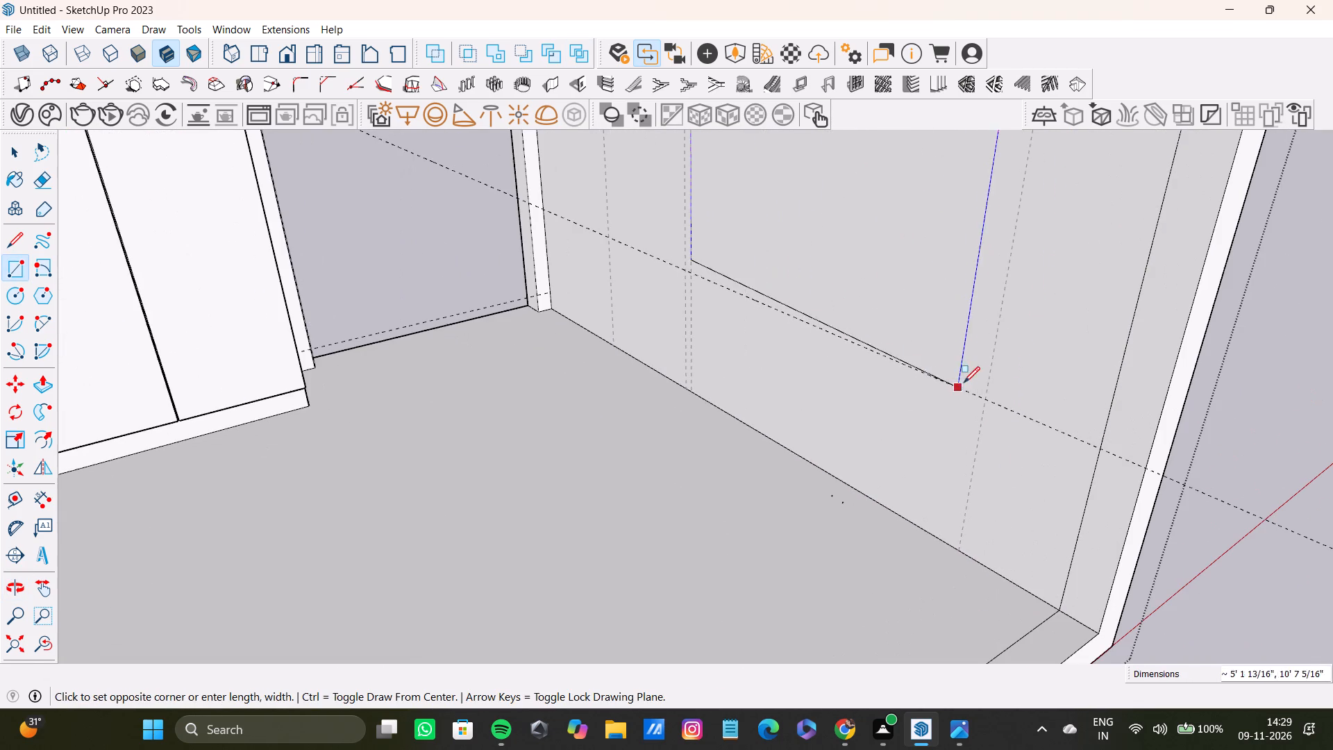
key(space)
Delete the remaining horizontal guide running across the lower part of the door-side wall.
scroll(625, 243, up, 9)
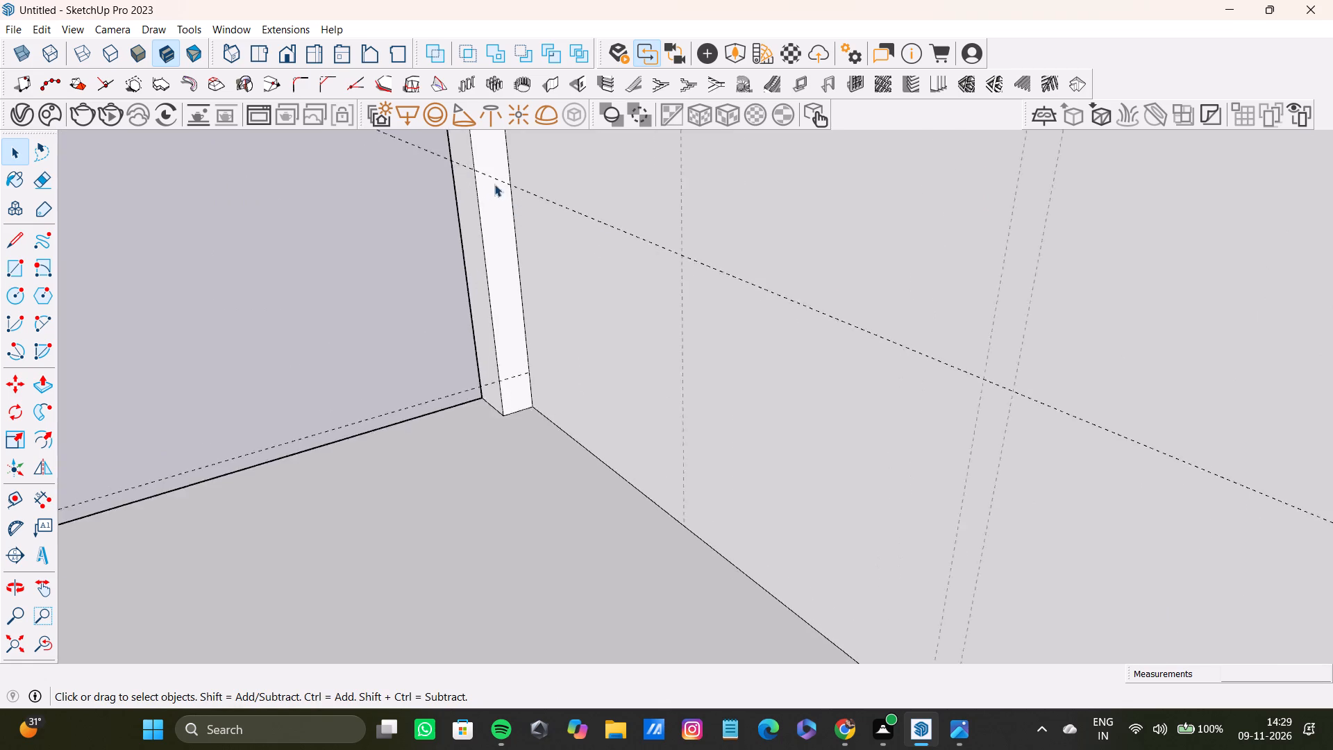
scroll(494, 184, up, 6)
click(494, 173)
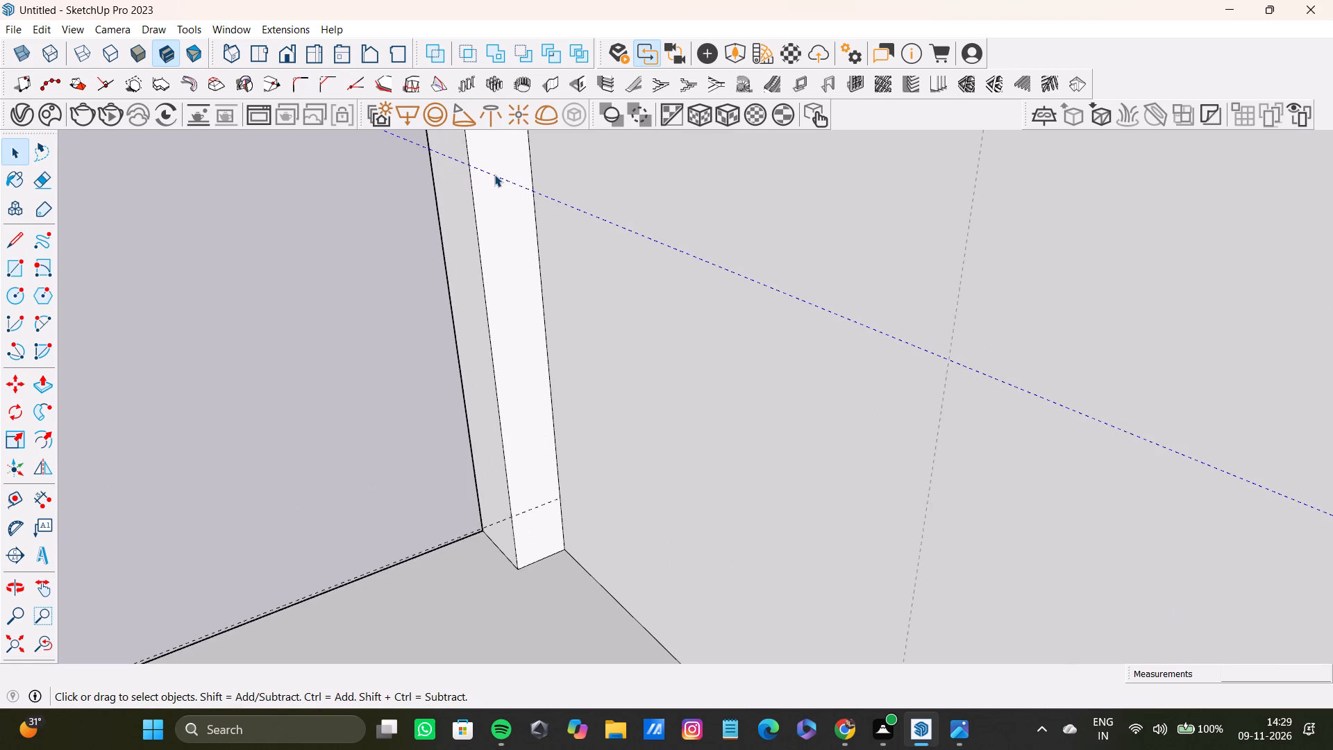
key(Delete)
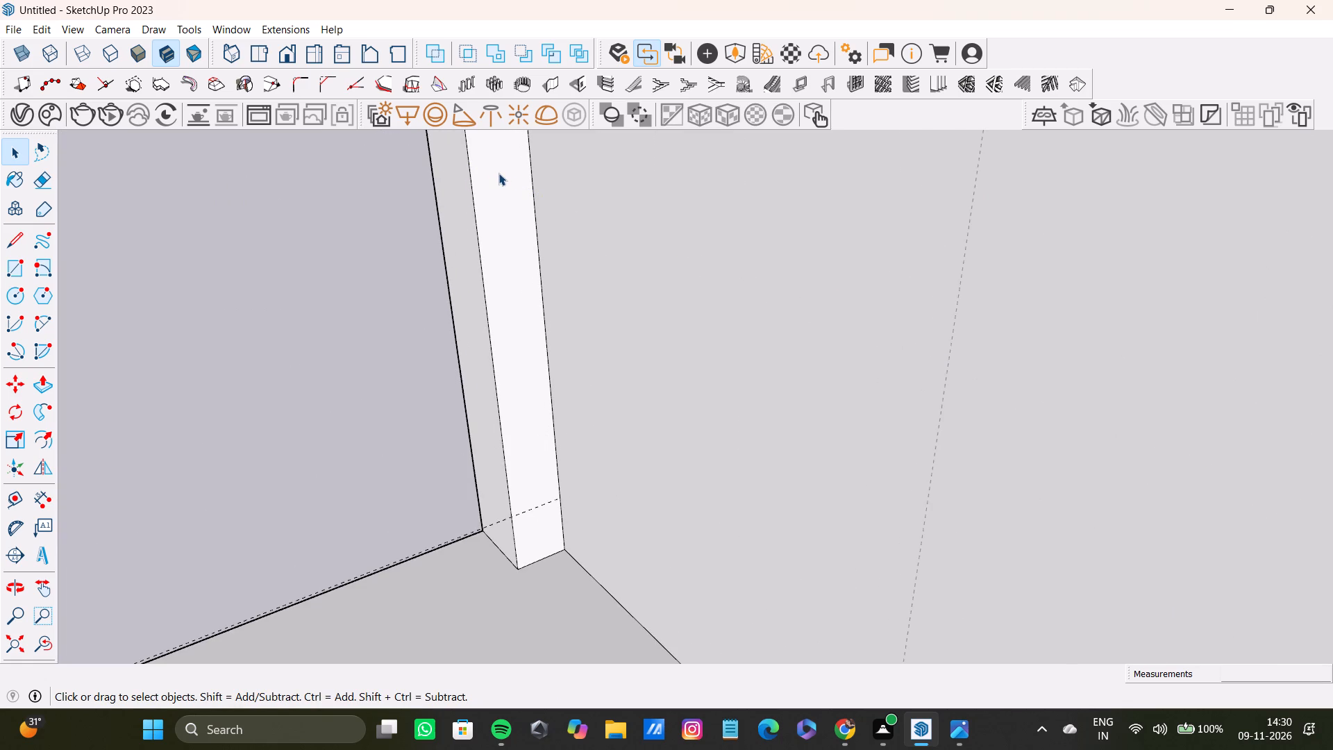
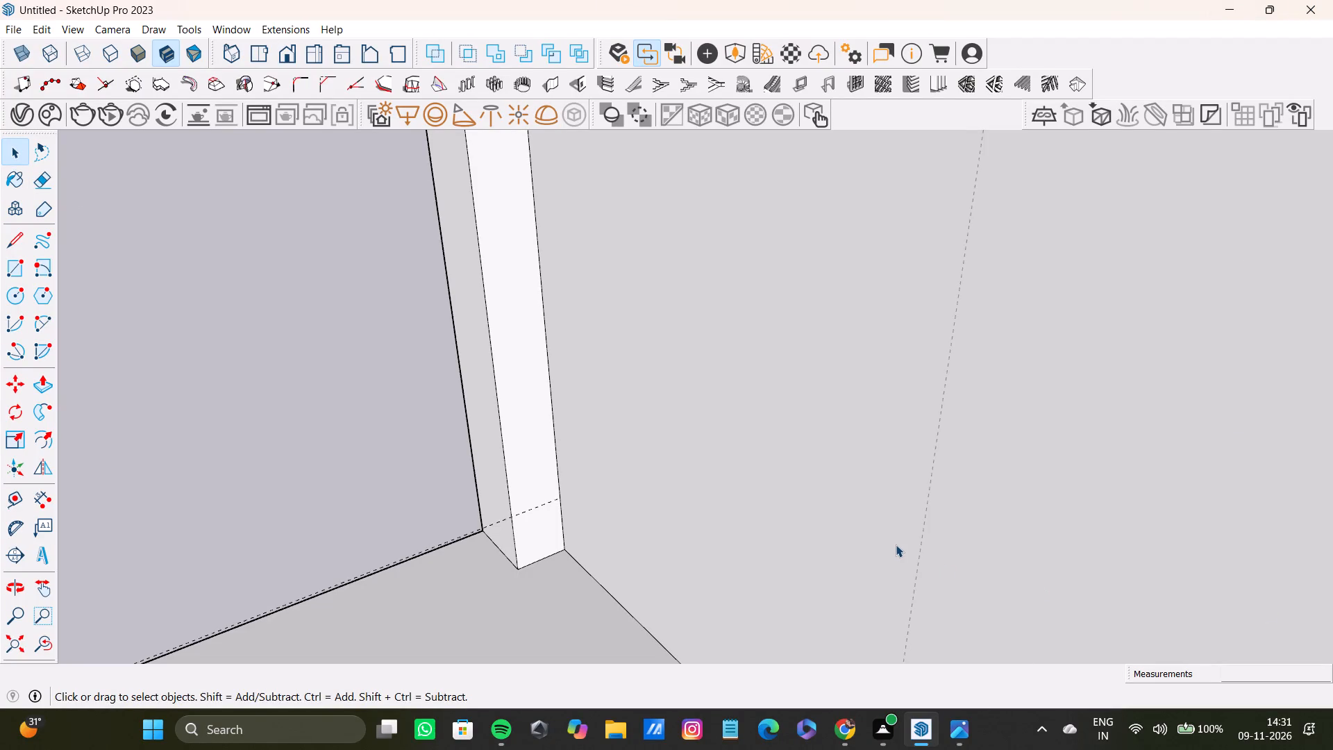
Place a horizontal guide just above the floor on the door-side wall, about 12' 6" below the guide near its top.
scroll(861, 501, down, 13)
shift+middle_drag(819, 475, 891, 543)
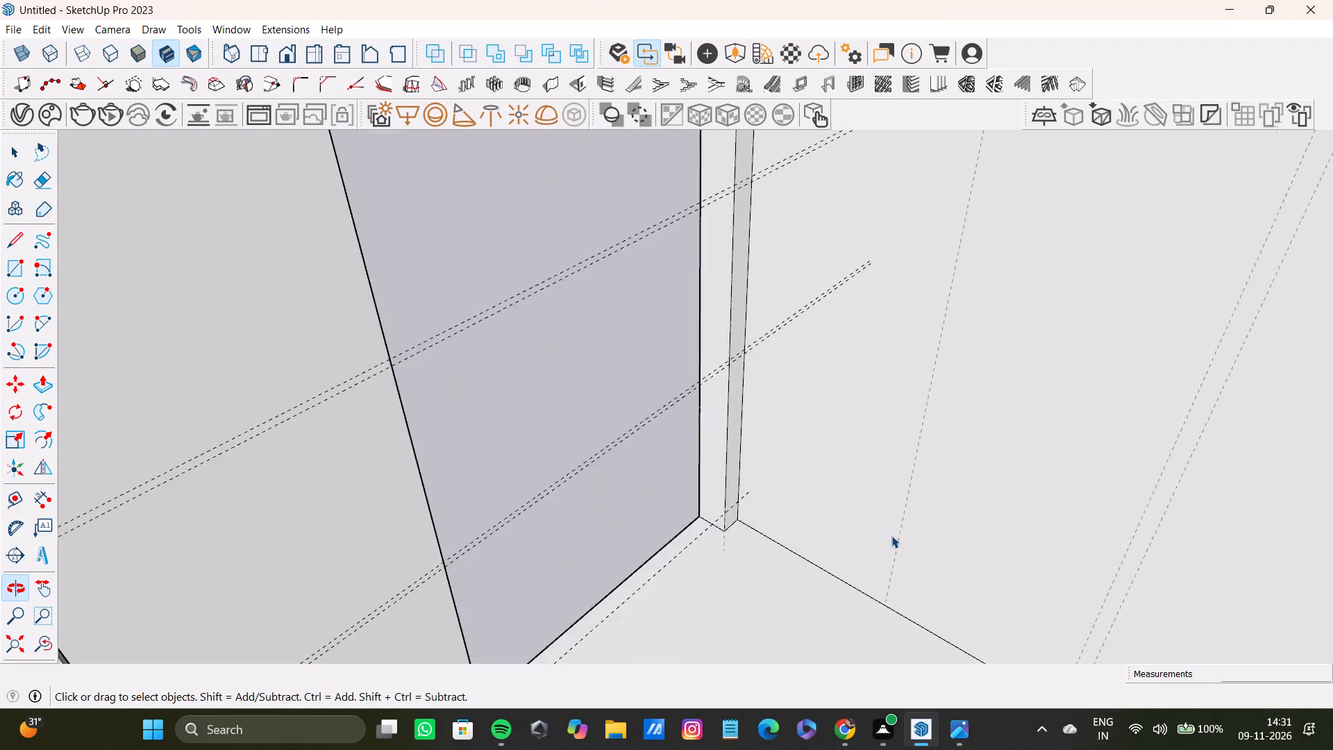
scroll(891, 535, down, 8)
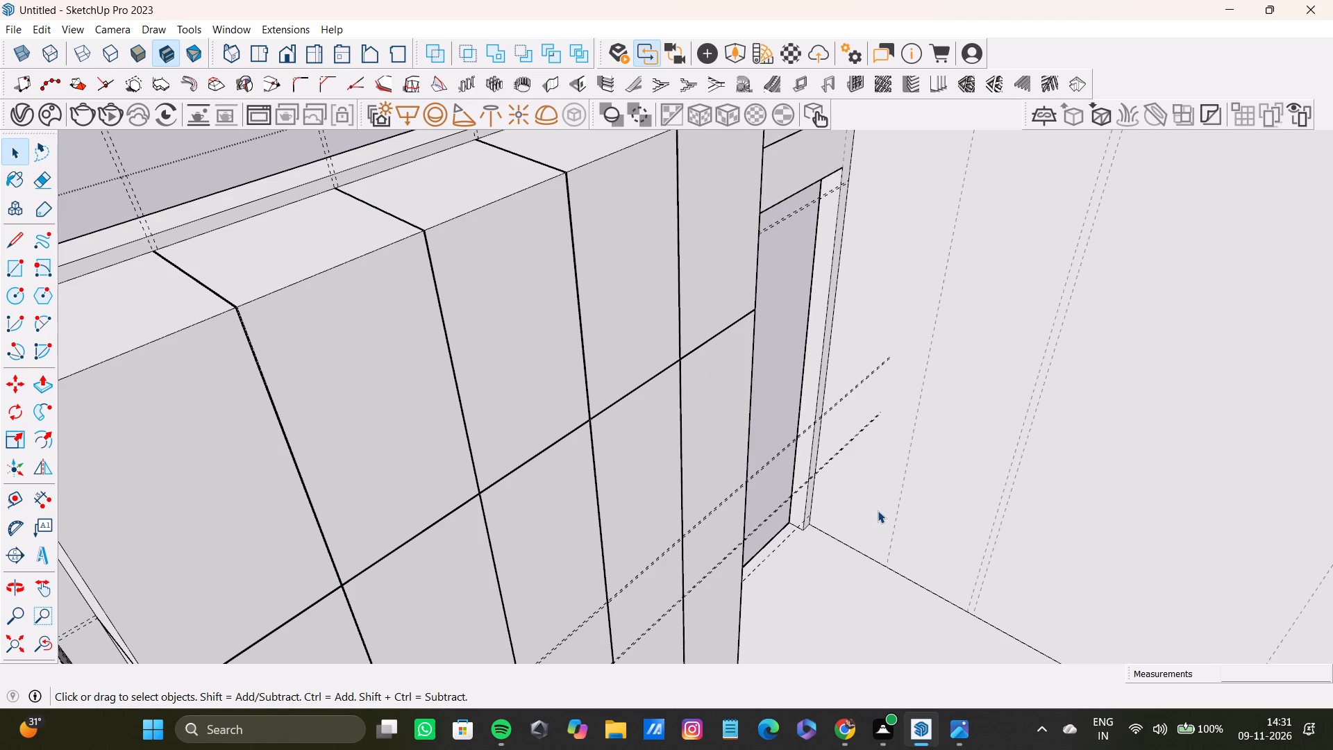
scroll(875, 515, down, 12)
shift+middle_drag(873, 515, 941, 533)
scroll(907, 460, up, 12)
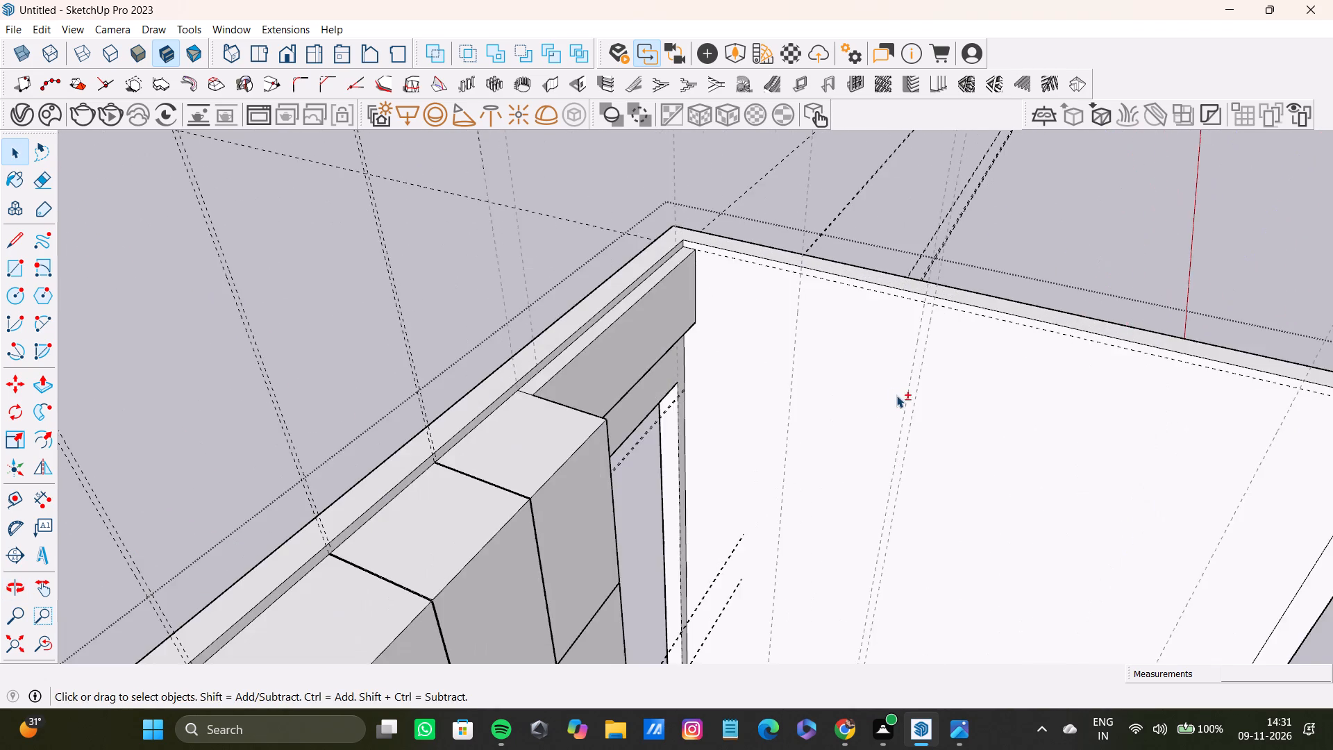
scroll(896, 395, up, 1)
shift+middle_drag(891, 387, 800, 433)
key(t)
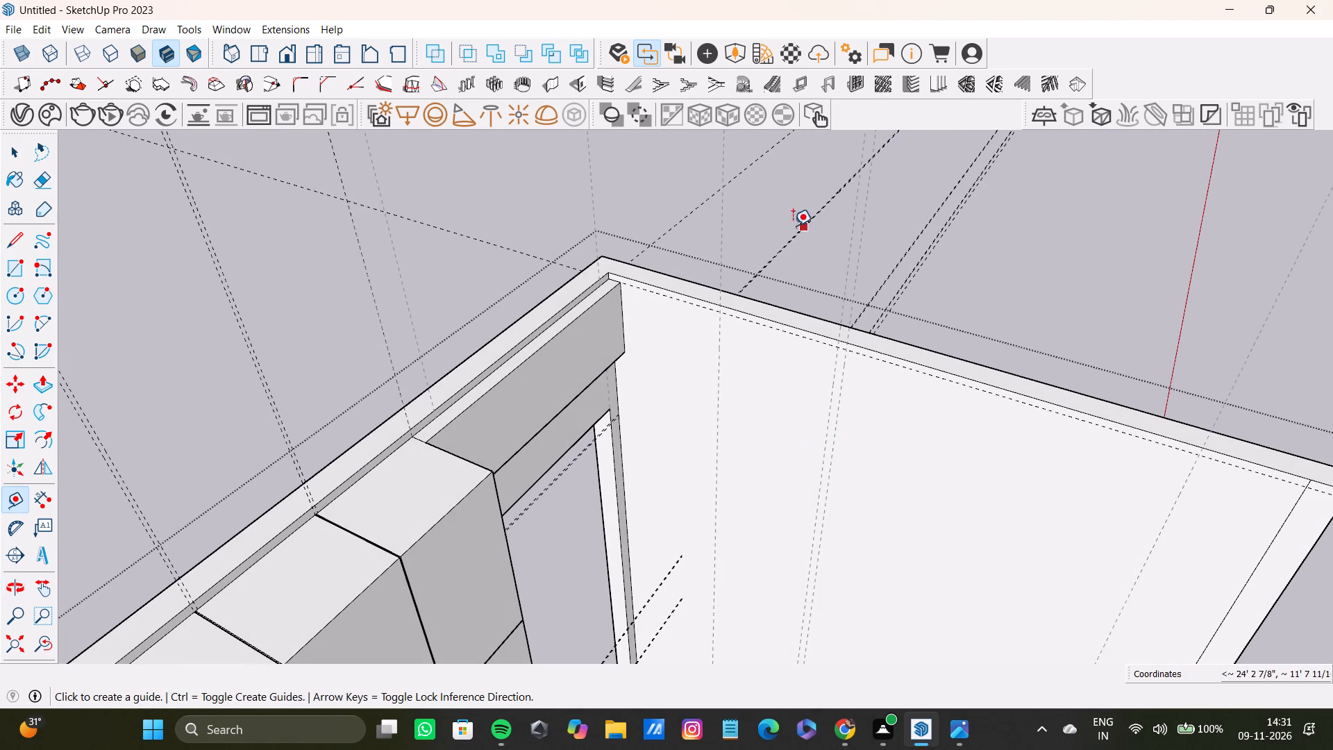
scroll(812, 397, up, 7)
click(838, 306)
scroll(831, 413, down, 5)
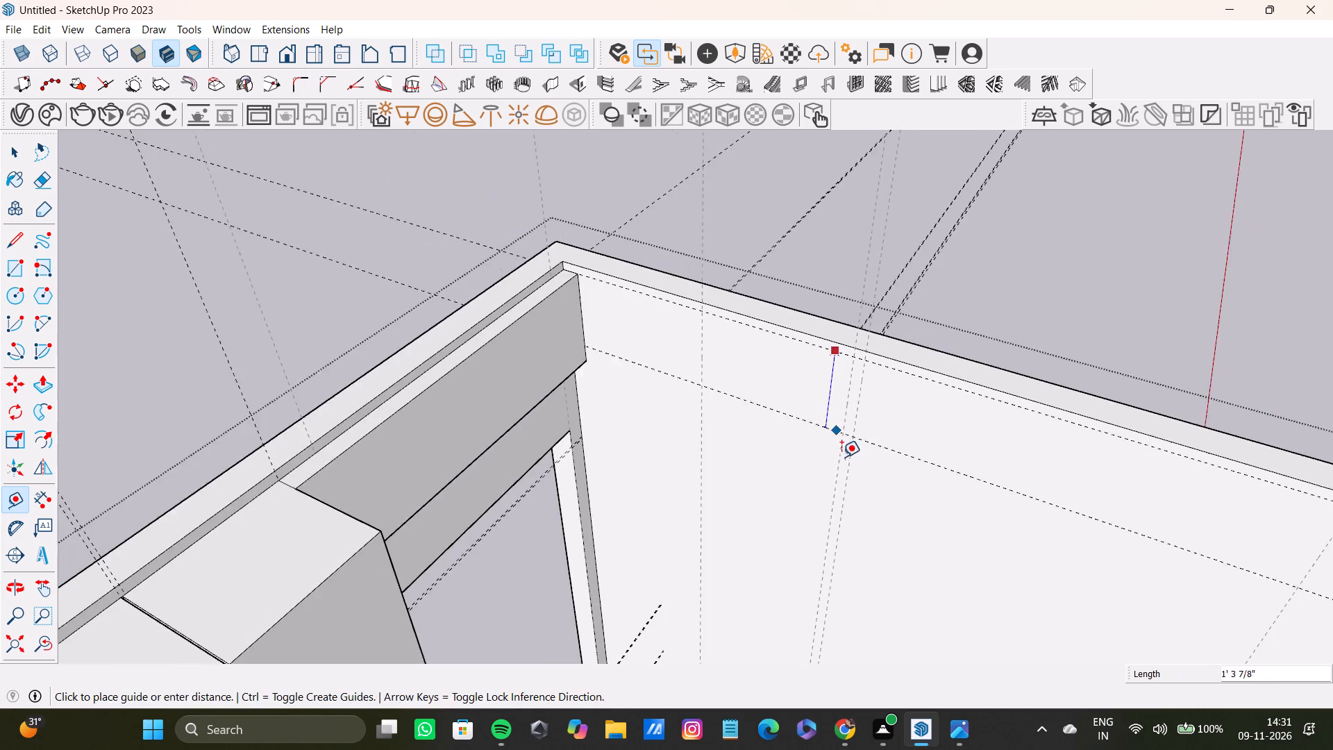
shift+middle_drag(841, 461, 773, 146)
scroll(769, 287, down, 4)
shift+middle_drag(772, 360, 689, 139)
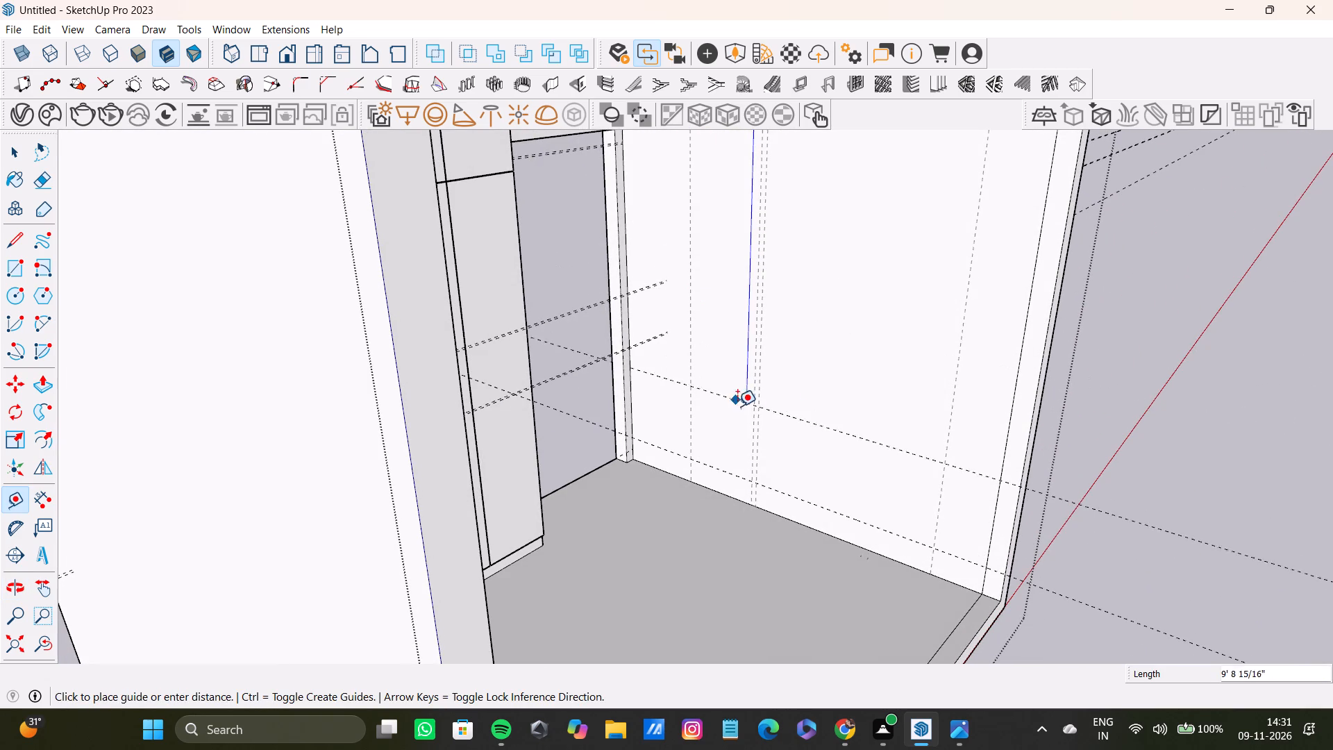
middle_drag(794, 451, 764, 399)
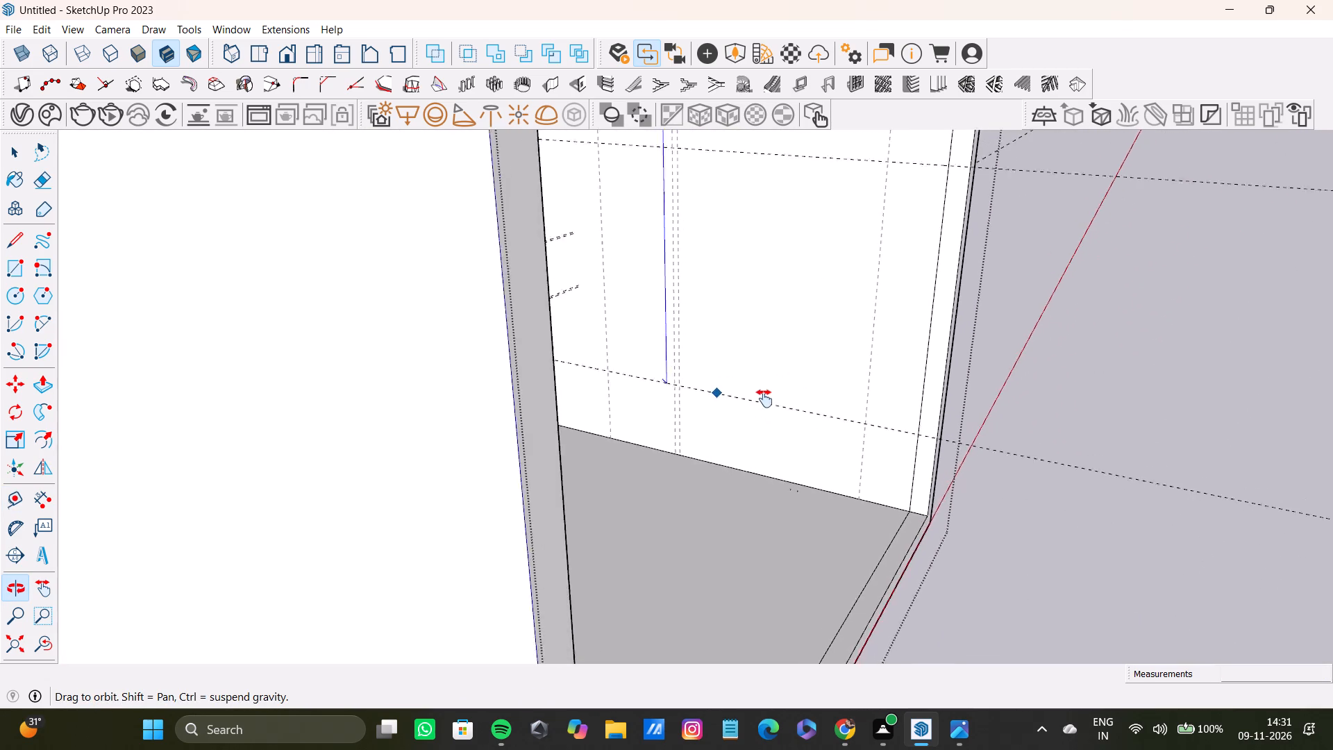
middle_drag(764, 399, 698, 397)
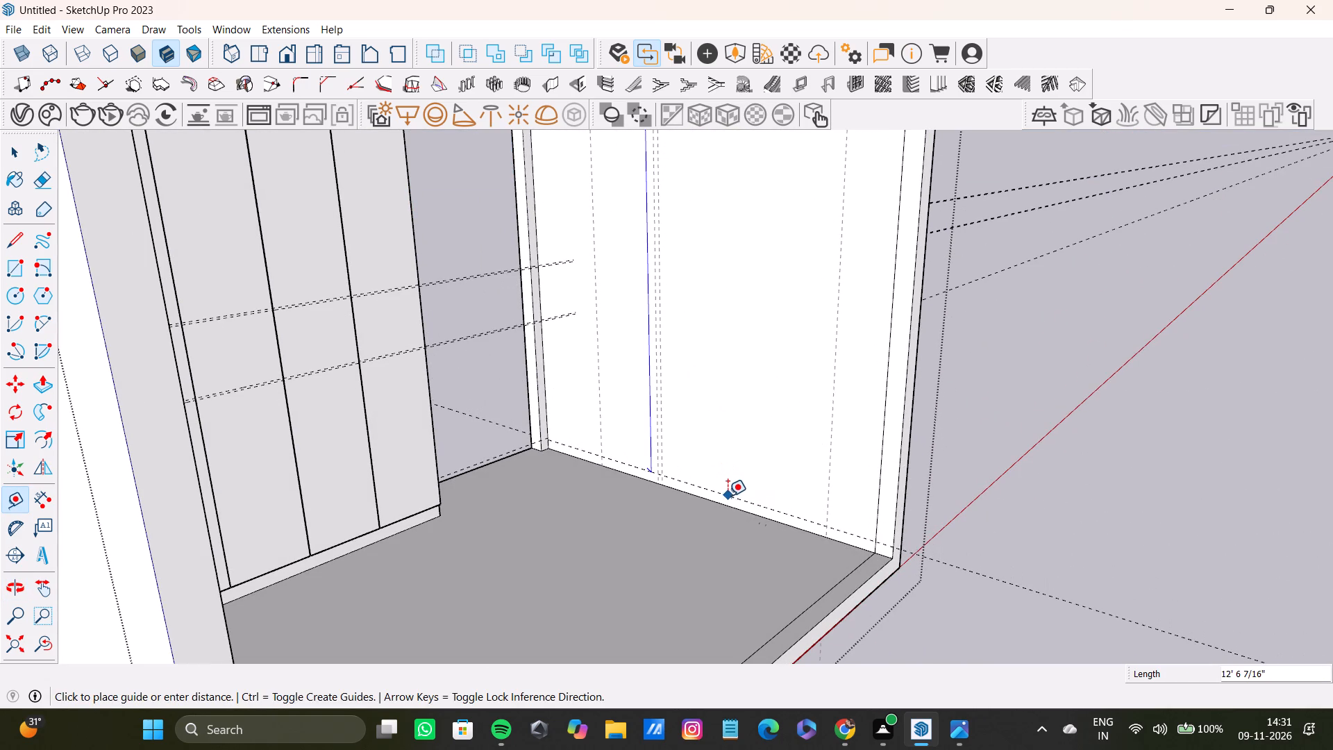
click(728, 497)
Draw a rectangle about 12' 6" by 5' 1" on the door-side wall, snapping its corners to the guide intersections.
scroll(720, 487, down, 4)
shift+middle_drag(717, 487, 895, 550)
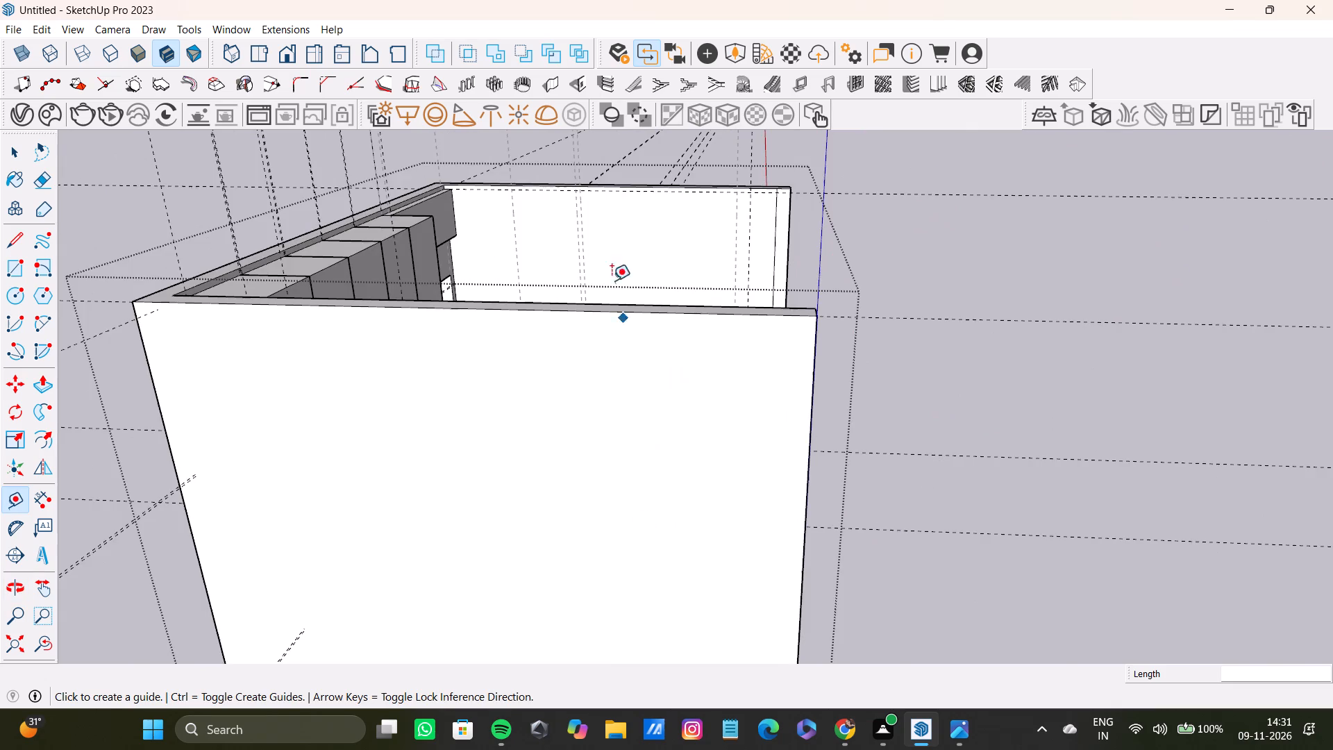
scroll(625, 185, up, 4)
shift+middle_drag(615, 200, 590, 323)
key(r)
scroll(501, 340, up, 3)
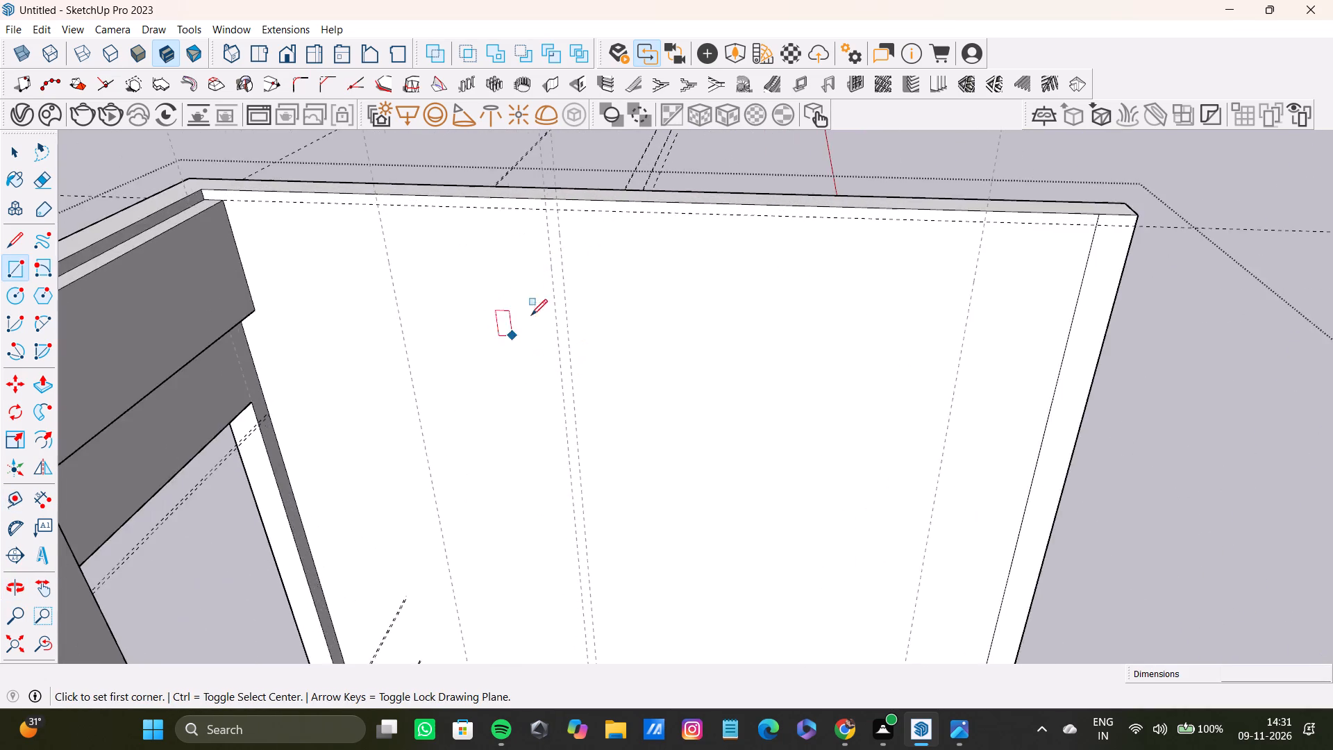
scroll(531, 315, up, 6)
click(559, 181)
scroll(773, 442, down, 5)
shift+middle_drag(853, 510, 673, 228)
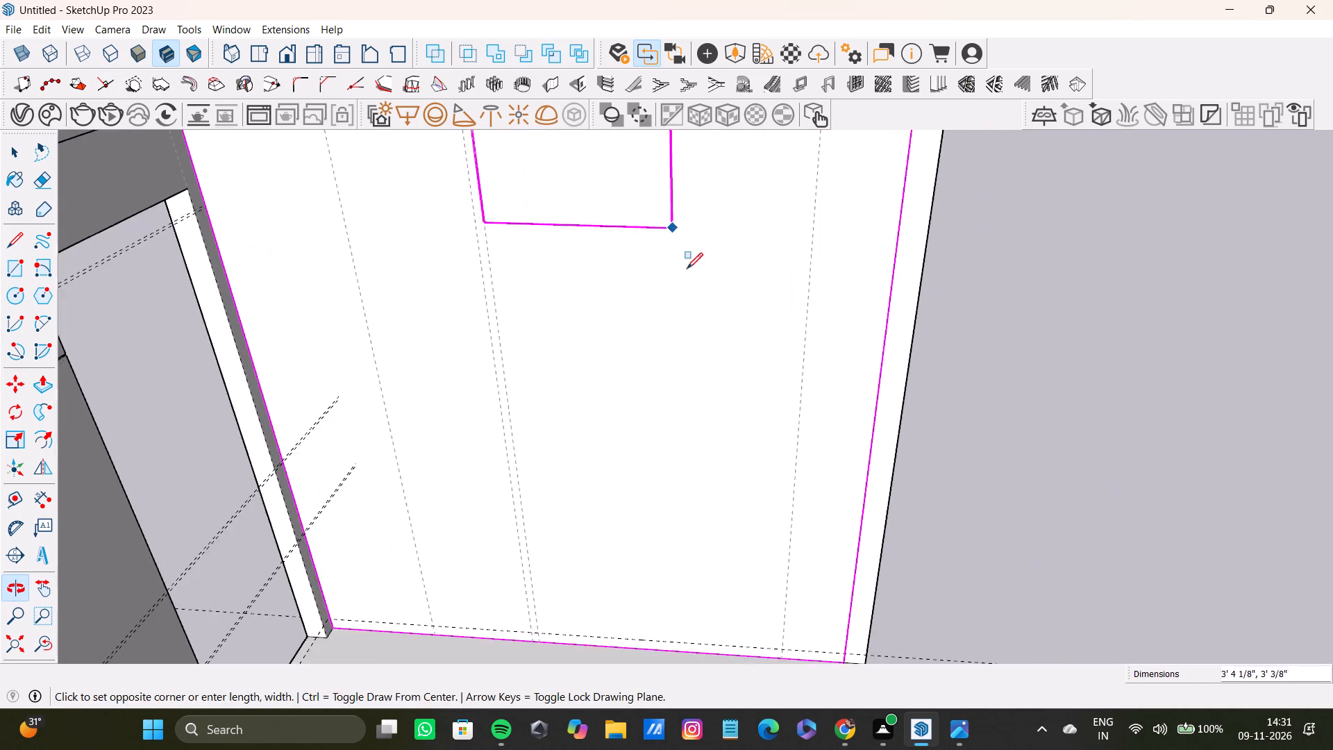
scroll(736, 440, down, 4)
shift+middle_drag(746, 480, 680, 301)
middle_drag(784, 300, 487, 249)
middle_drag(909, 432, 789, 313)
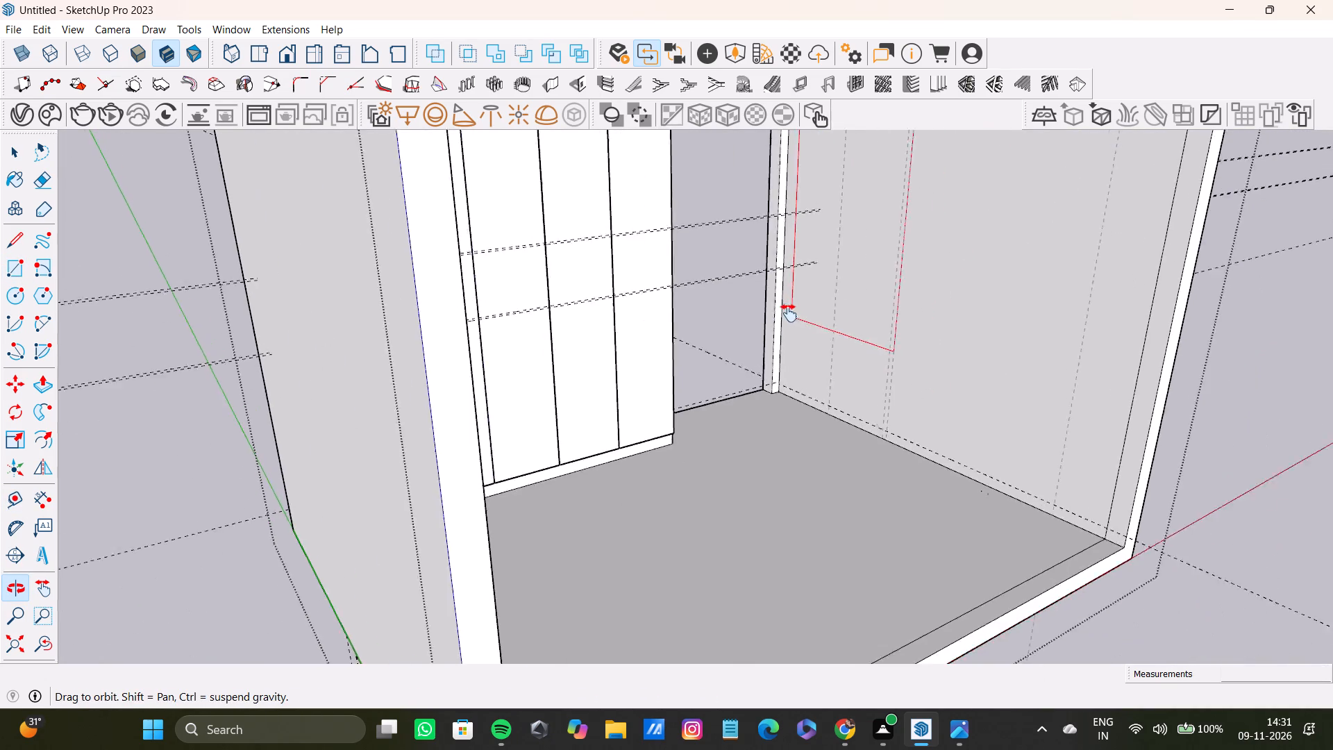
middle_drag(789, 313, 780, 314)
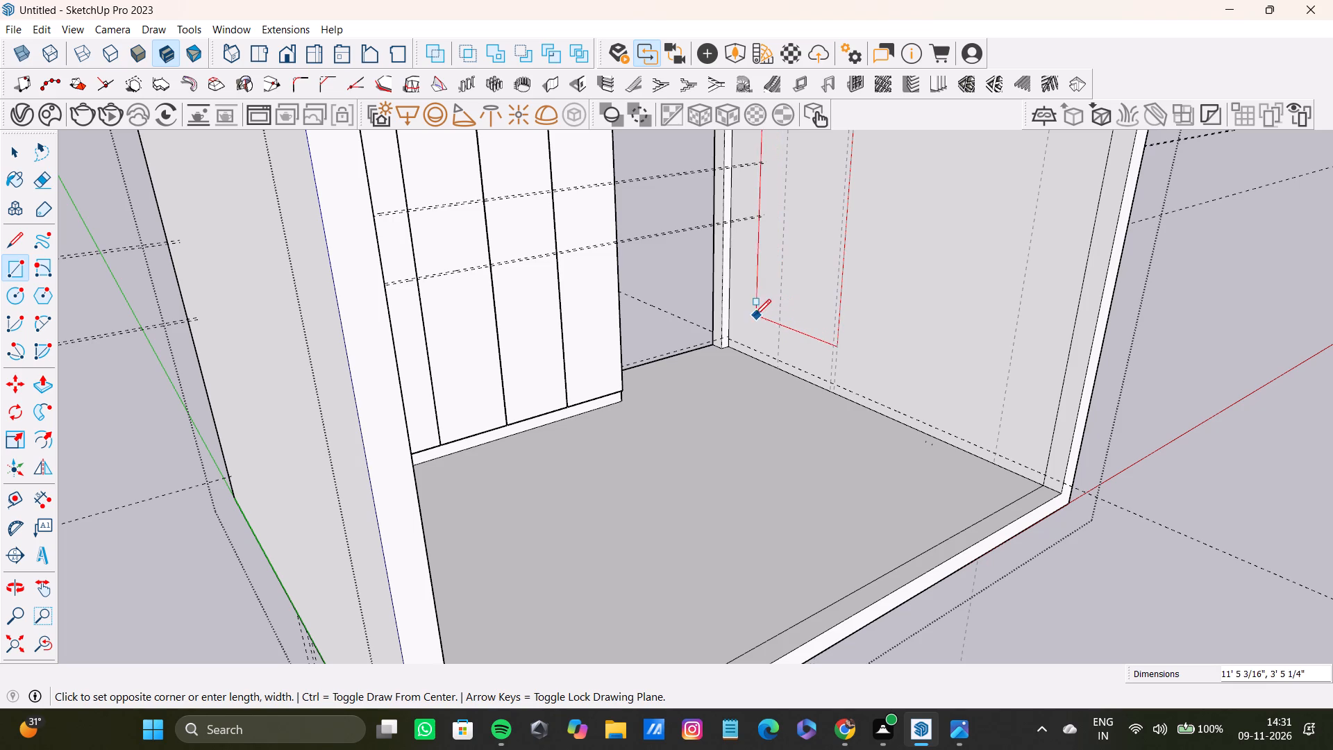
scroll(991, 449, up, 4)
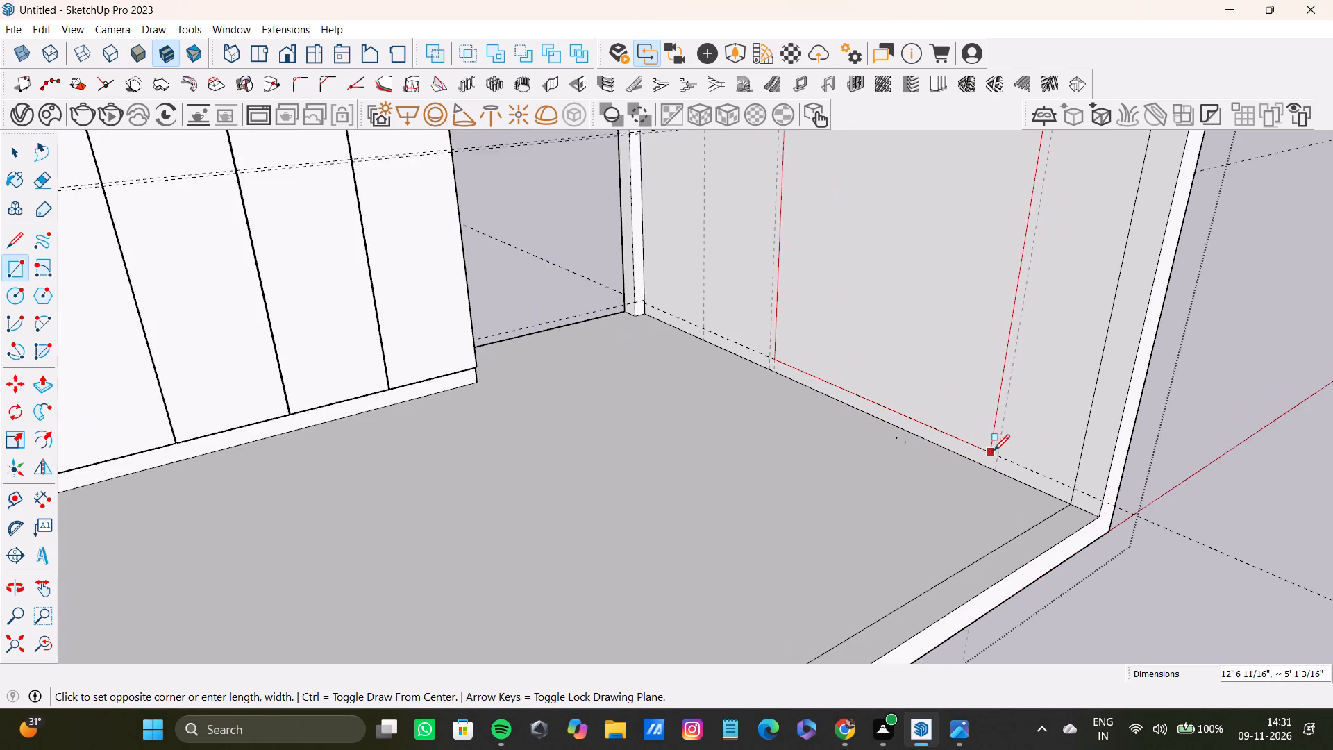
scroll(994, 451, up, 3)
click(998, 456)
Pull the new rectangular face on the door-side wall about 2 1/2" into the room.
scroll(903, 378, down, 8)
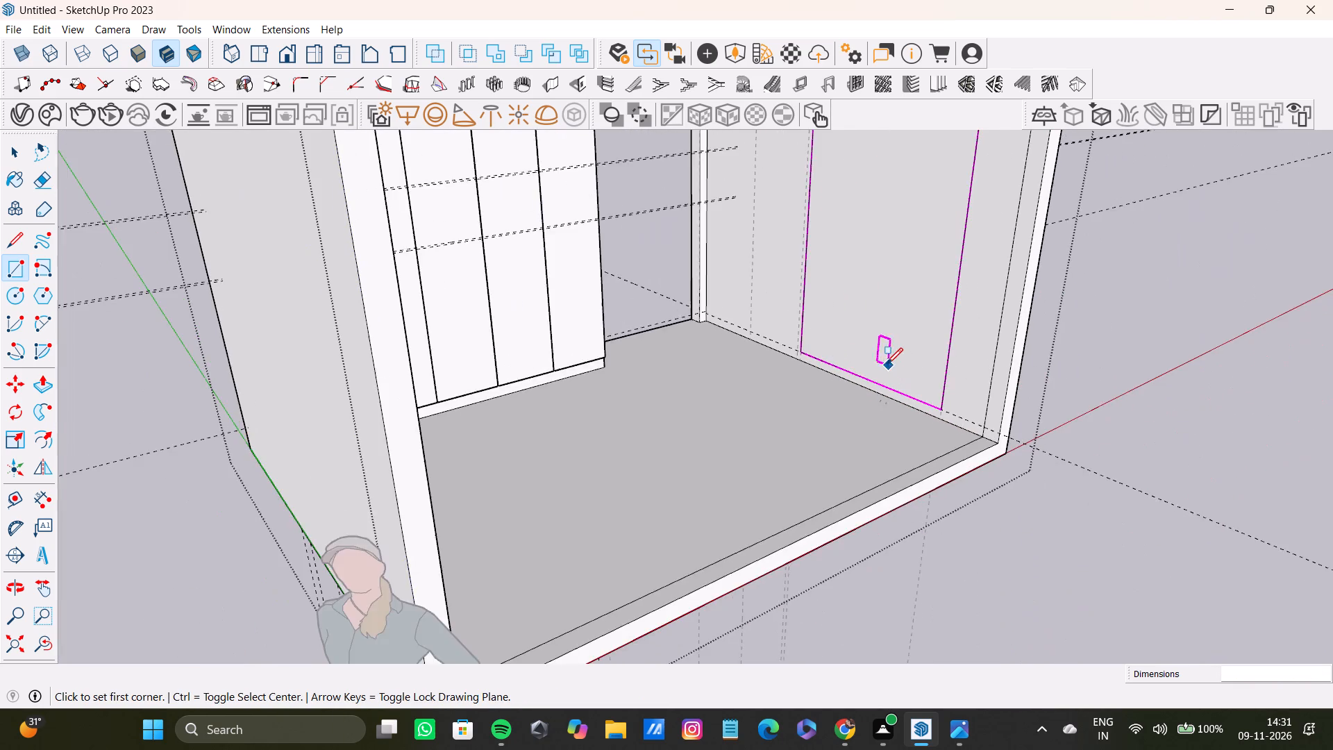
shift+middle_click(871, 356)
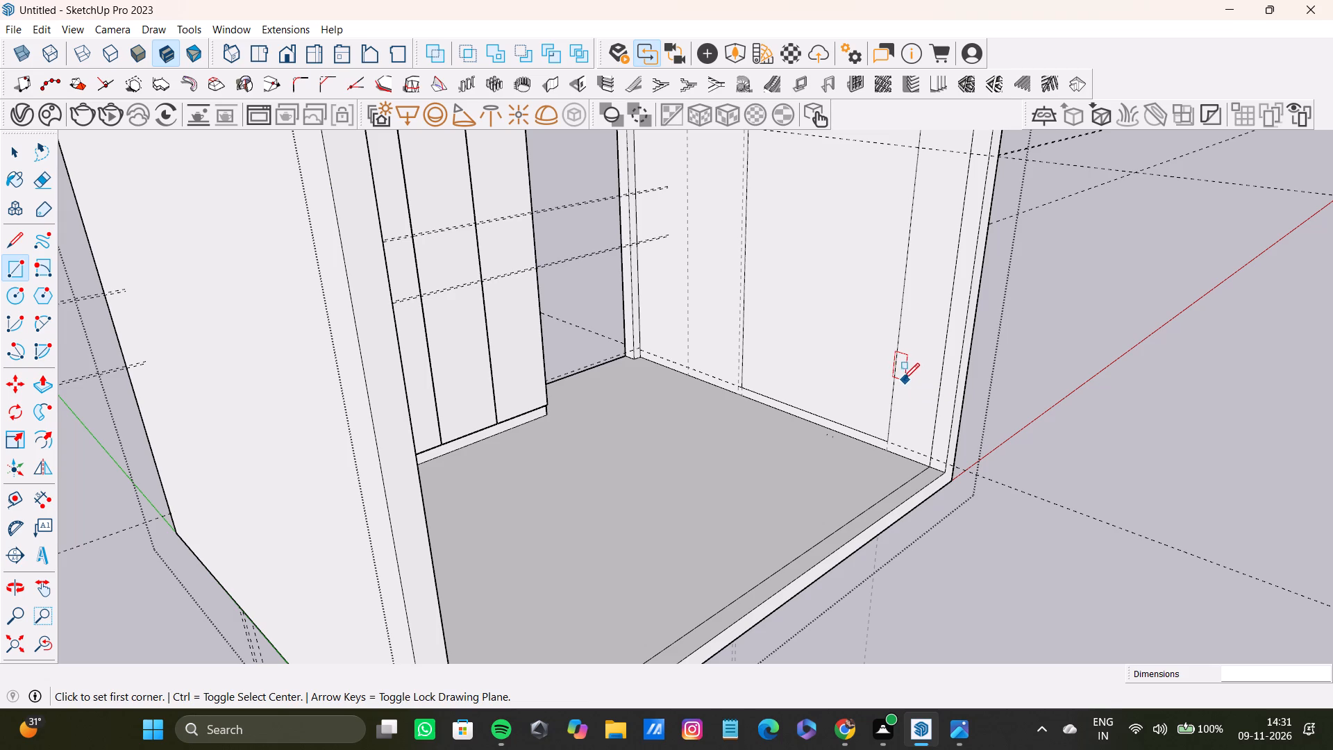
key(space)
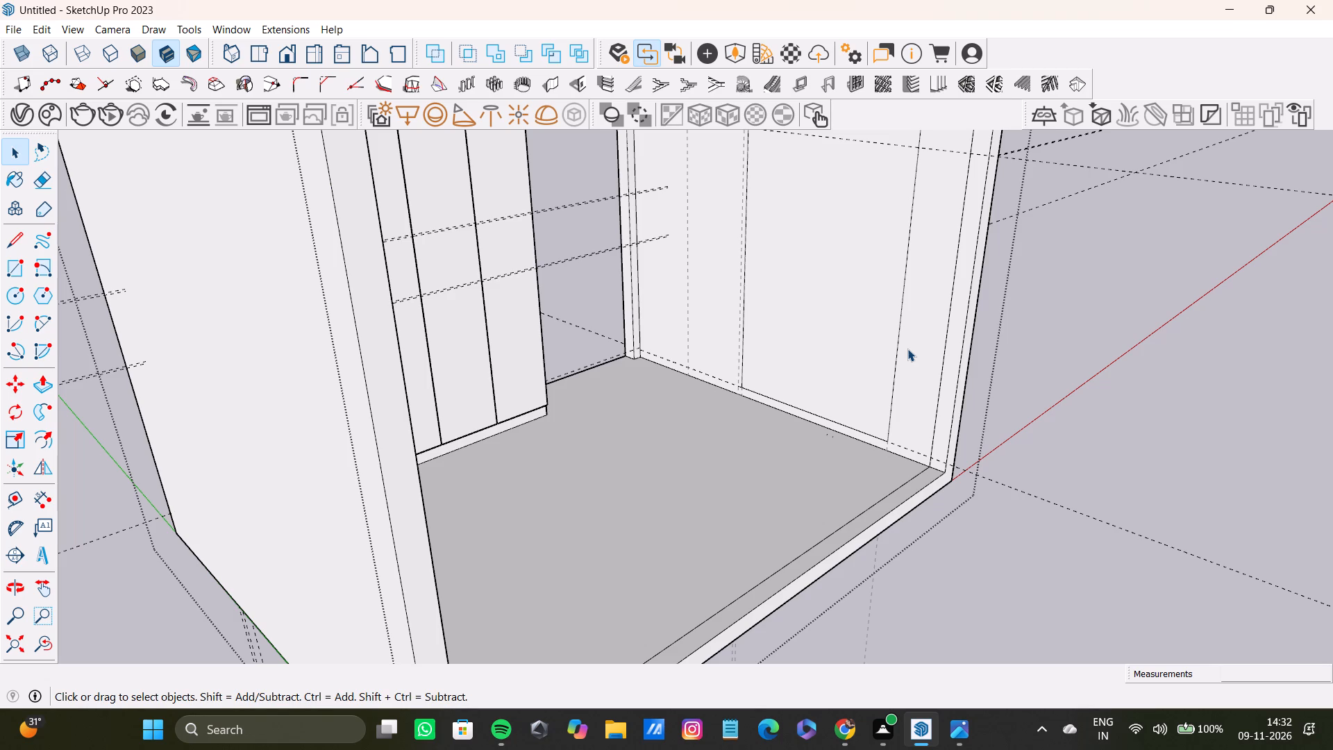
scroll(907, 348, down, 8)
shift+middle_drag(900, 343, 909, 366)
scroll(923, 378, down, 1)
shift+scroll(741, 267, up, 9)
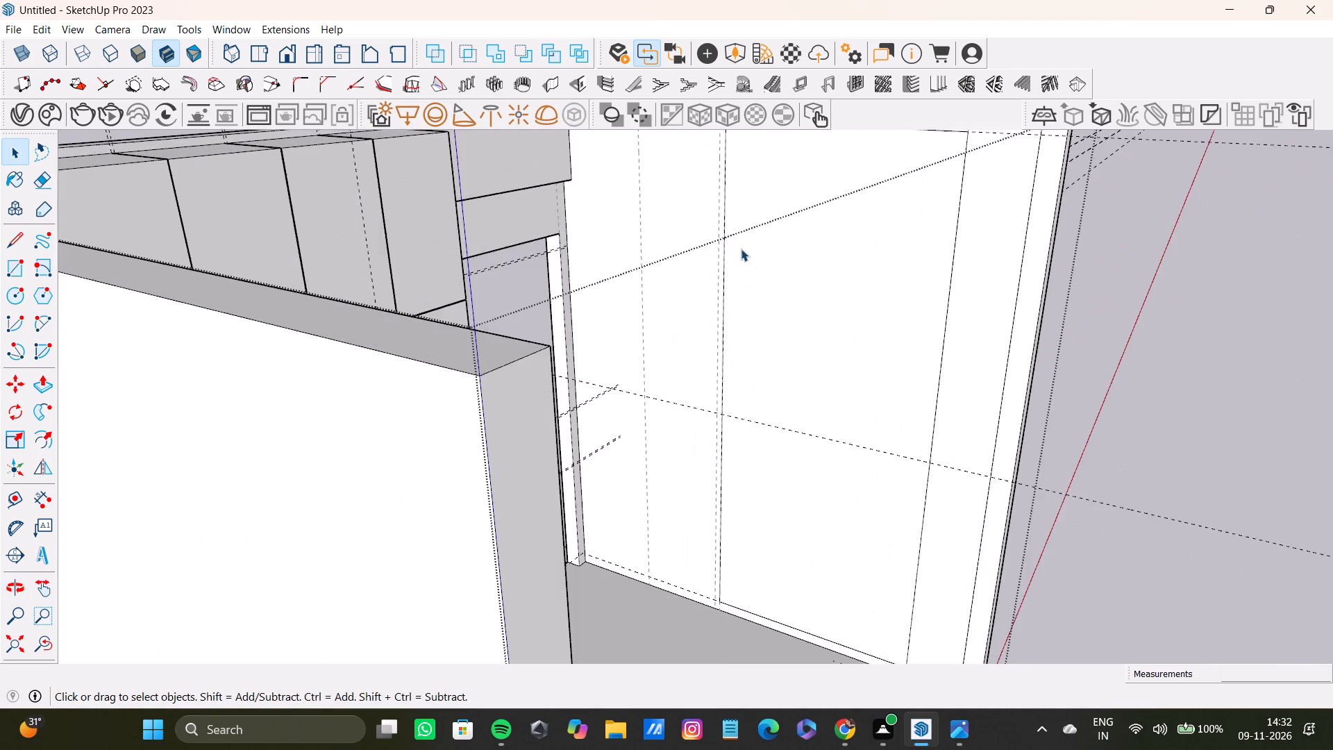
shift+middle_drag(741, 242, 836, 390)
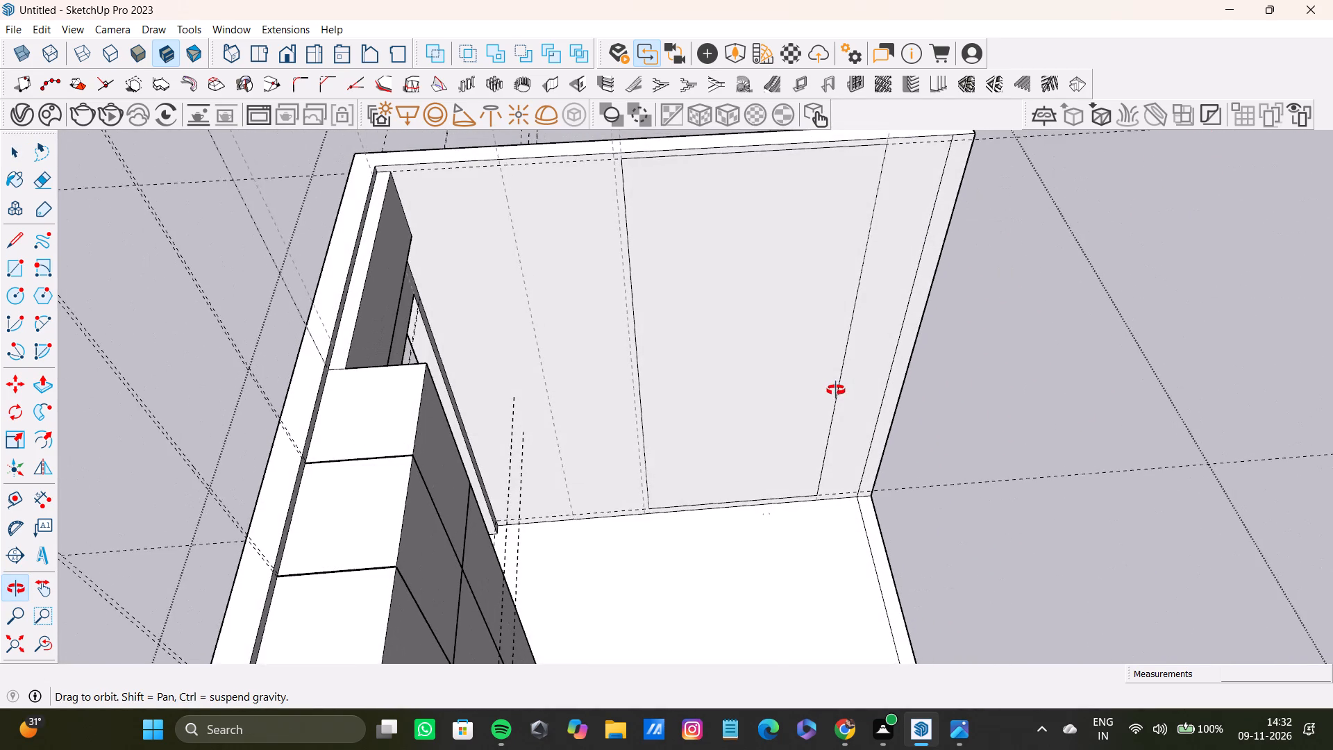
shift+middle_drag(836, 390, 773, 435)
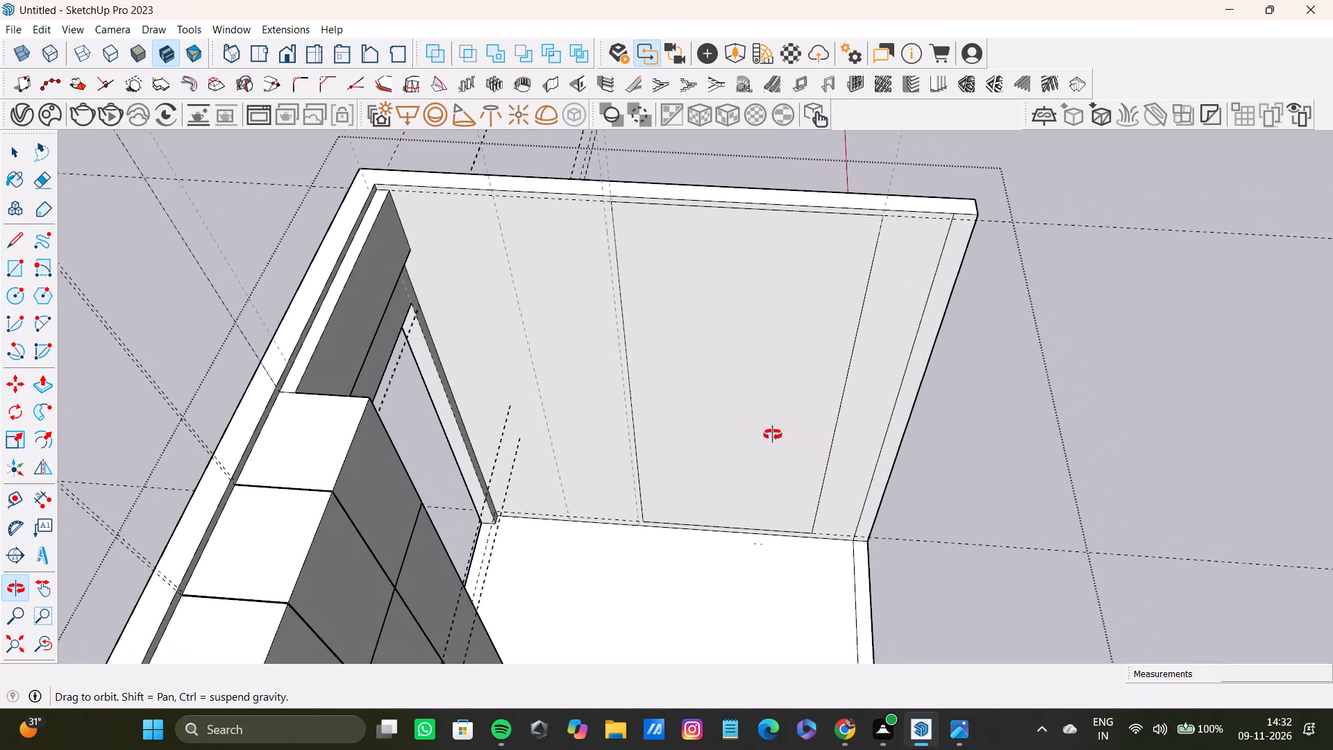
shift+middle_drag(773, 435, 744, 435)
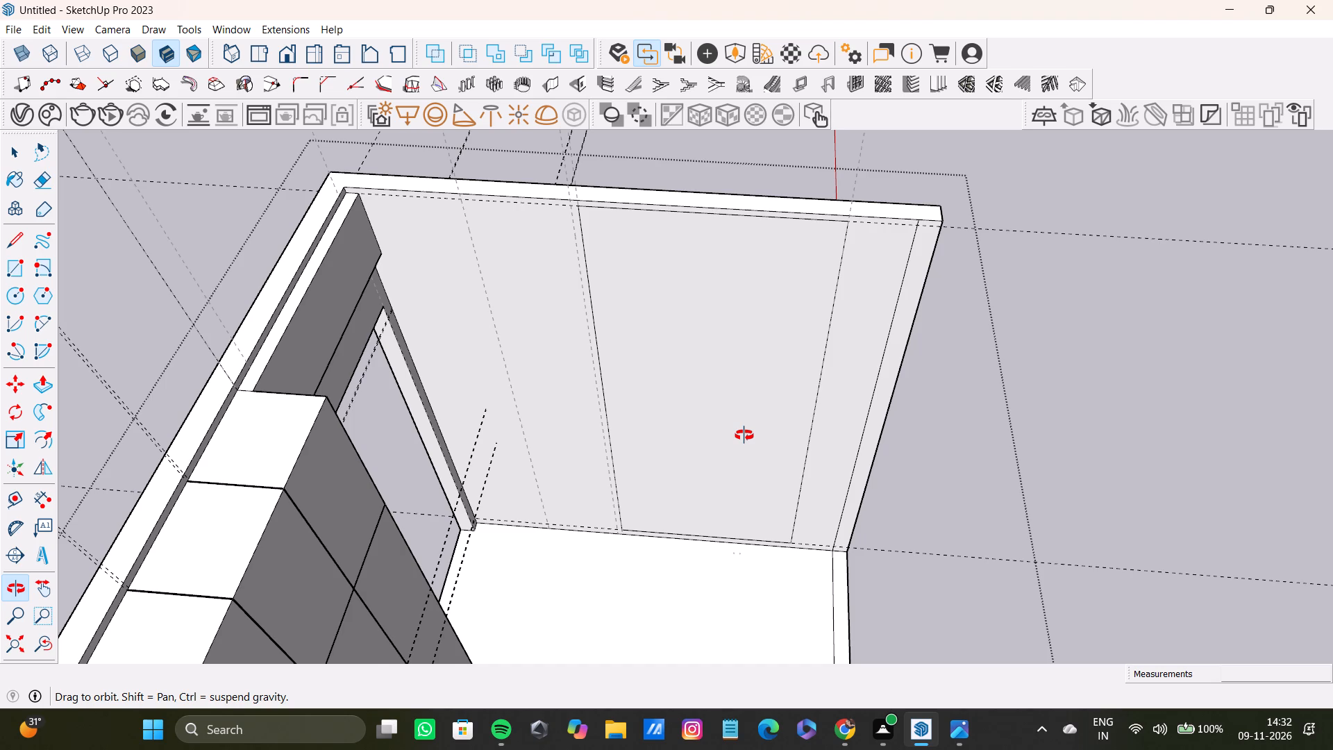
shift+middle_drag(744, 435, 710, 337)
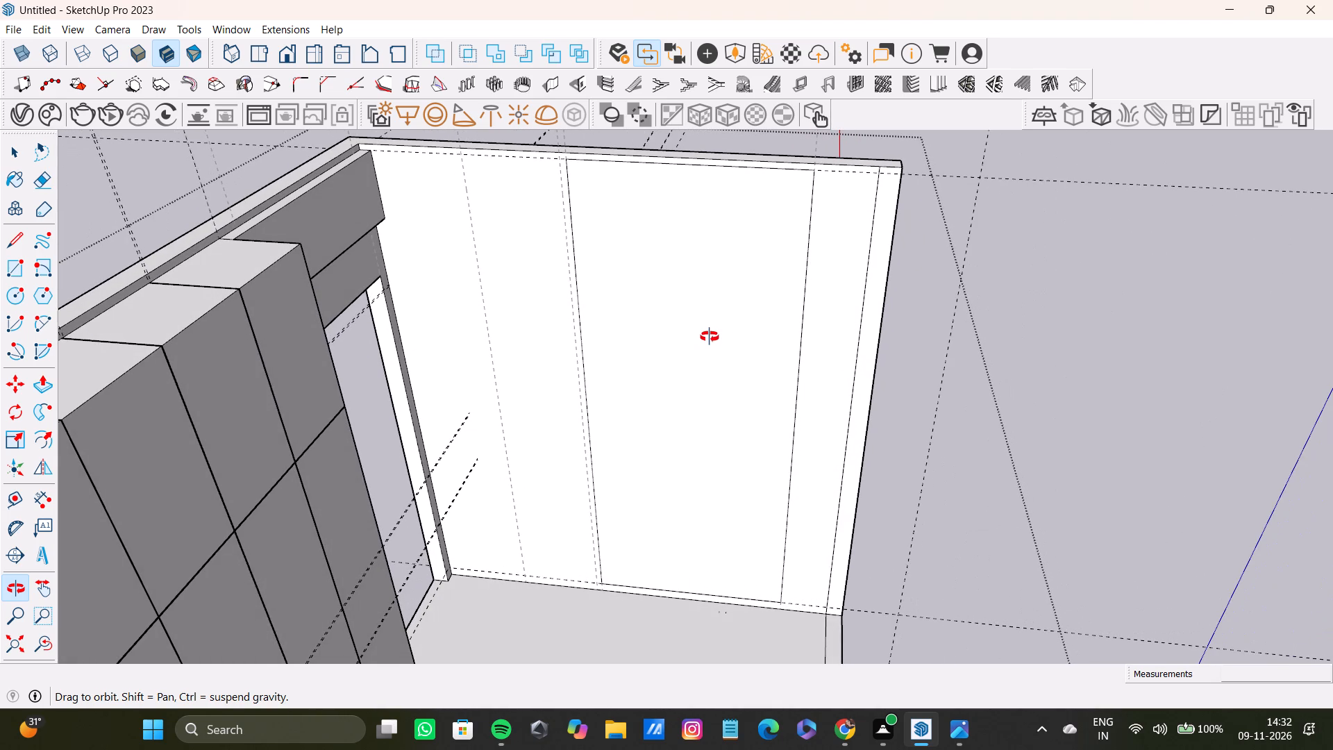
shift+middle_drag(710, 337, 643, 427)
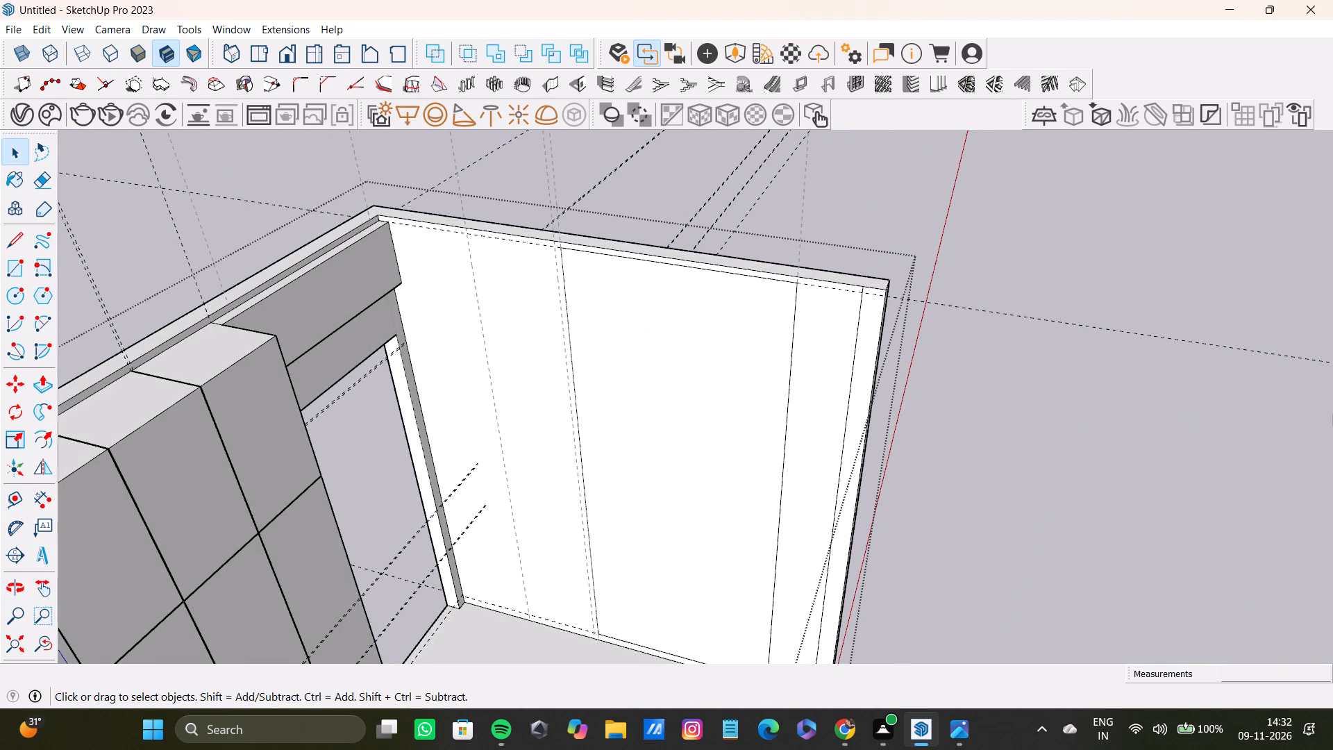
scroll(671, 351, up, 3)
click(594, 253)
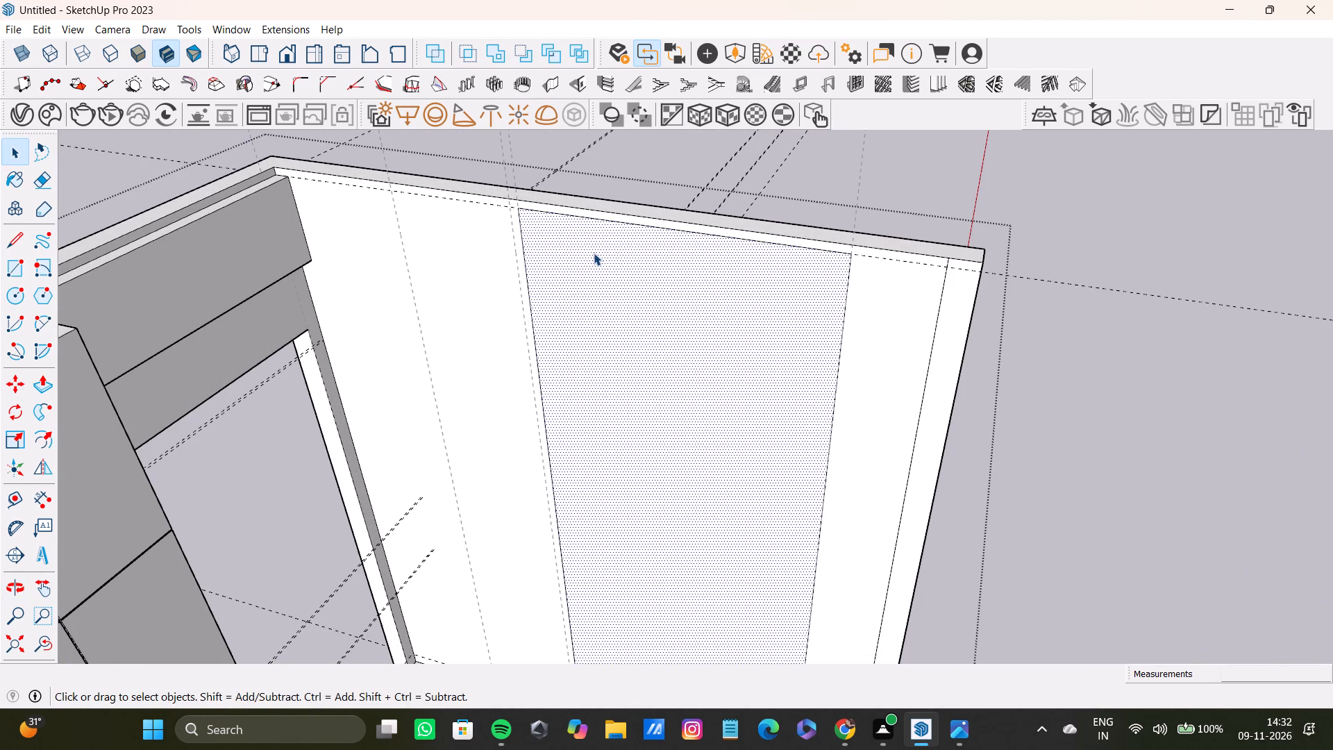
key(p)
click(598, 252)
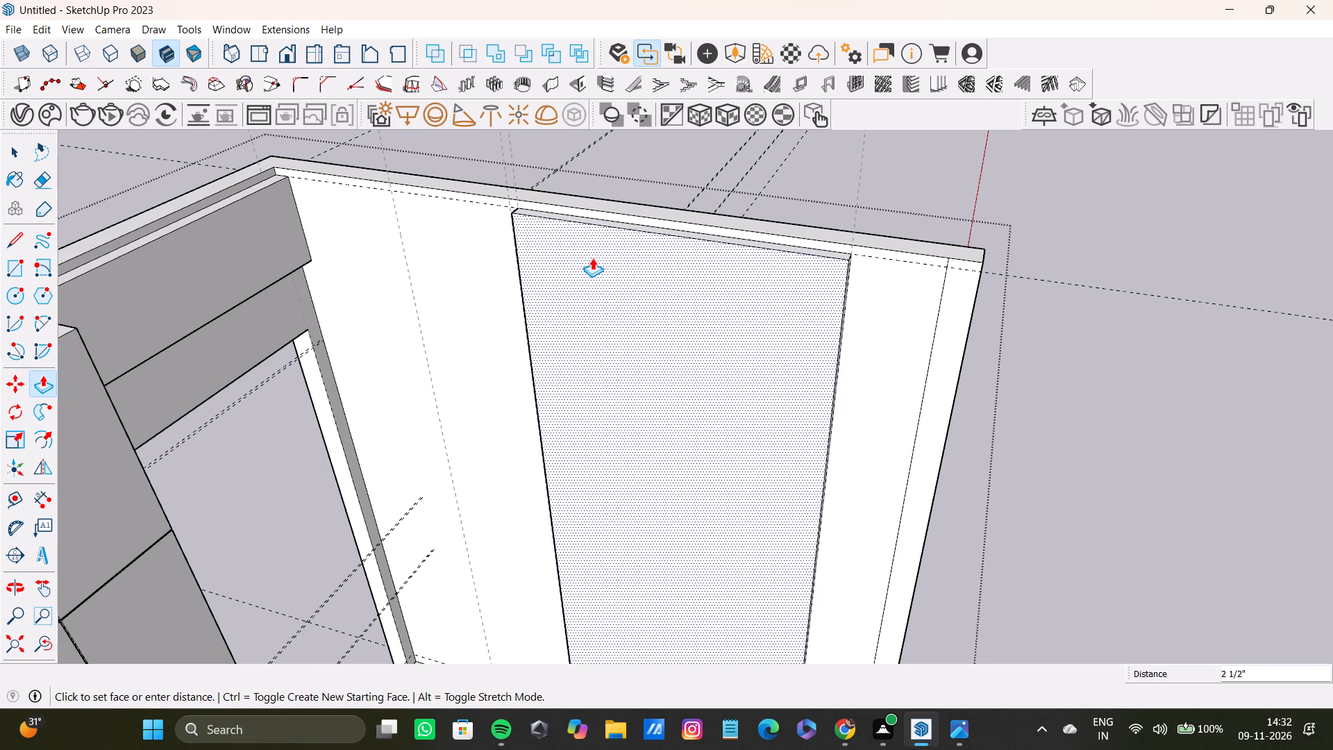
Push the front face of the raised wall panel back by about 5/8".
scroll(620, 272, down, 16)
middle_drag(632, 322, 826, 362)
scroll(826, 362, down, 1)
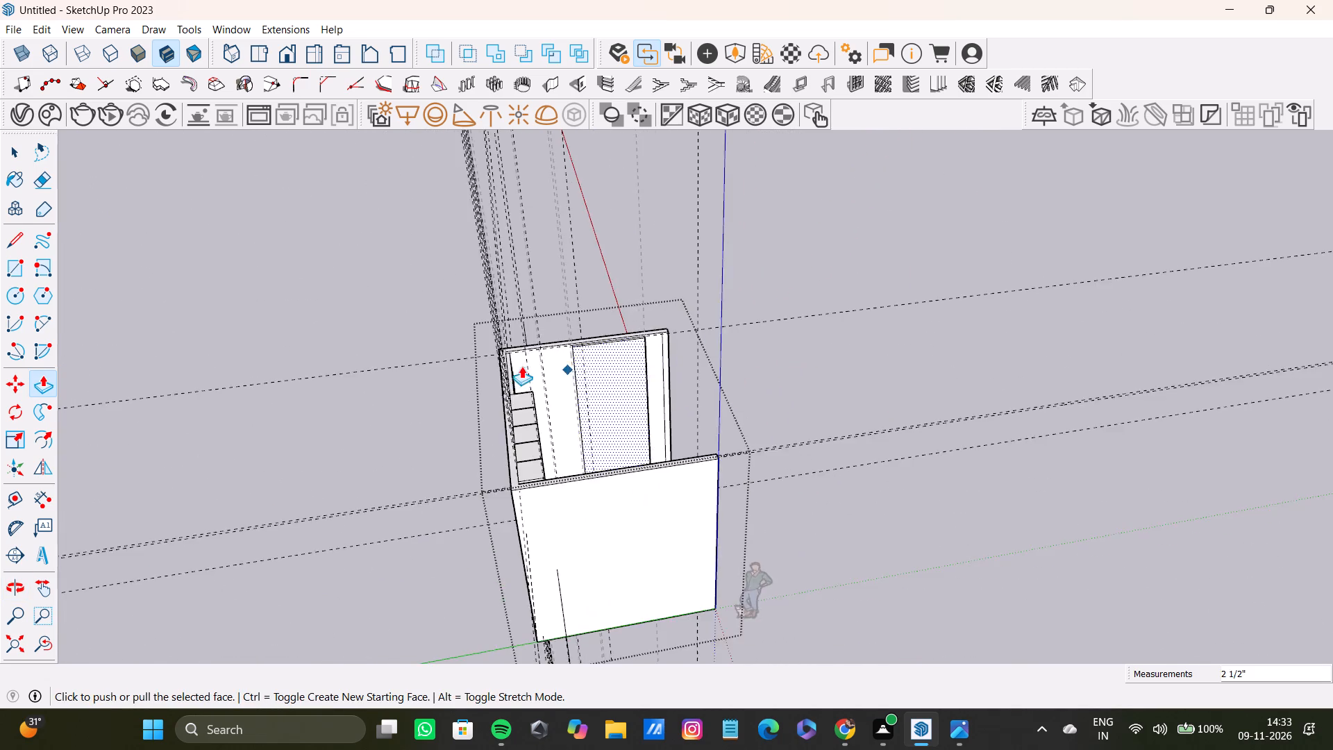
scroll(521, 366, up, 20)
scroll(521, 366, up, 2)
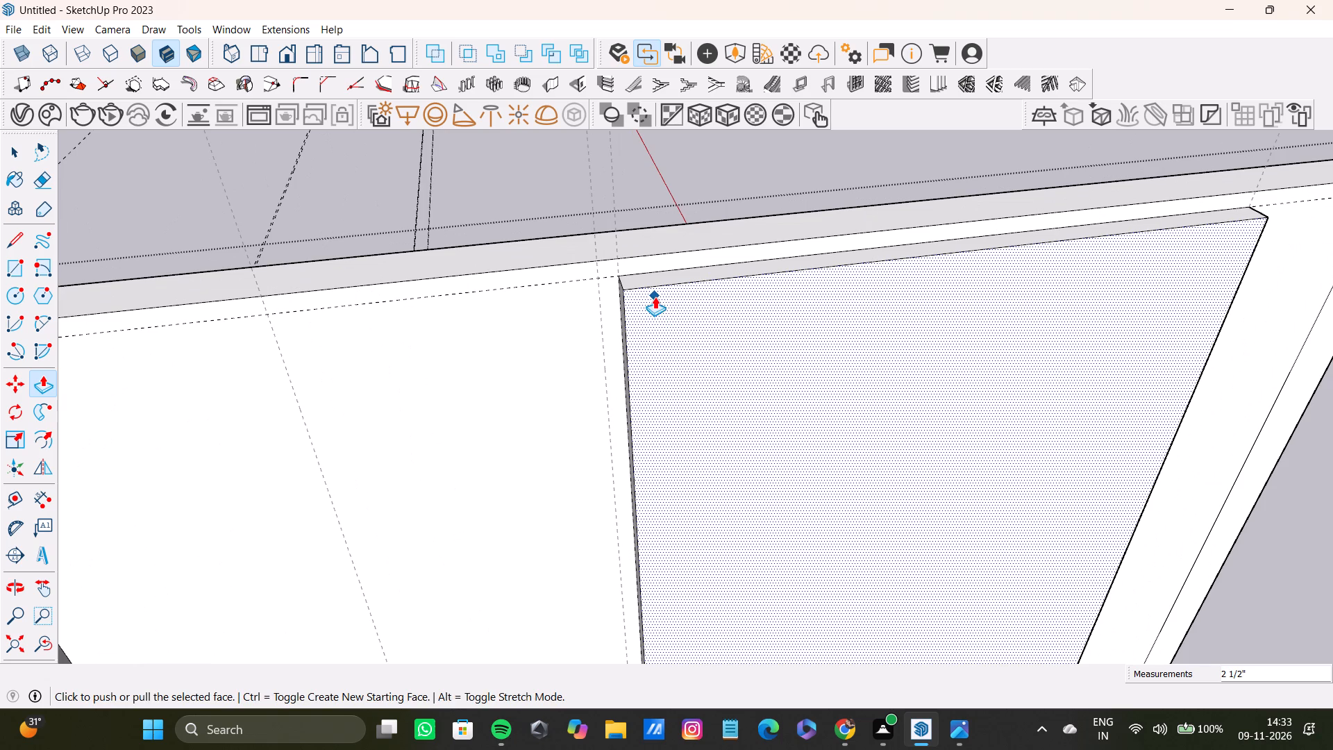
click(655, 298)
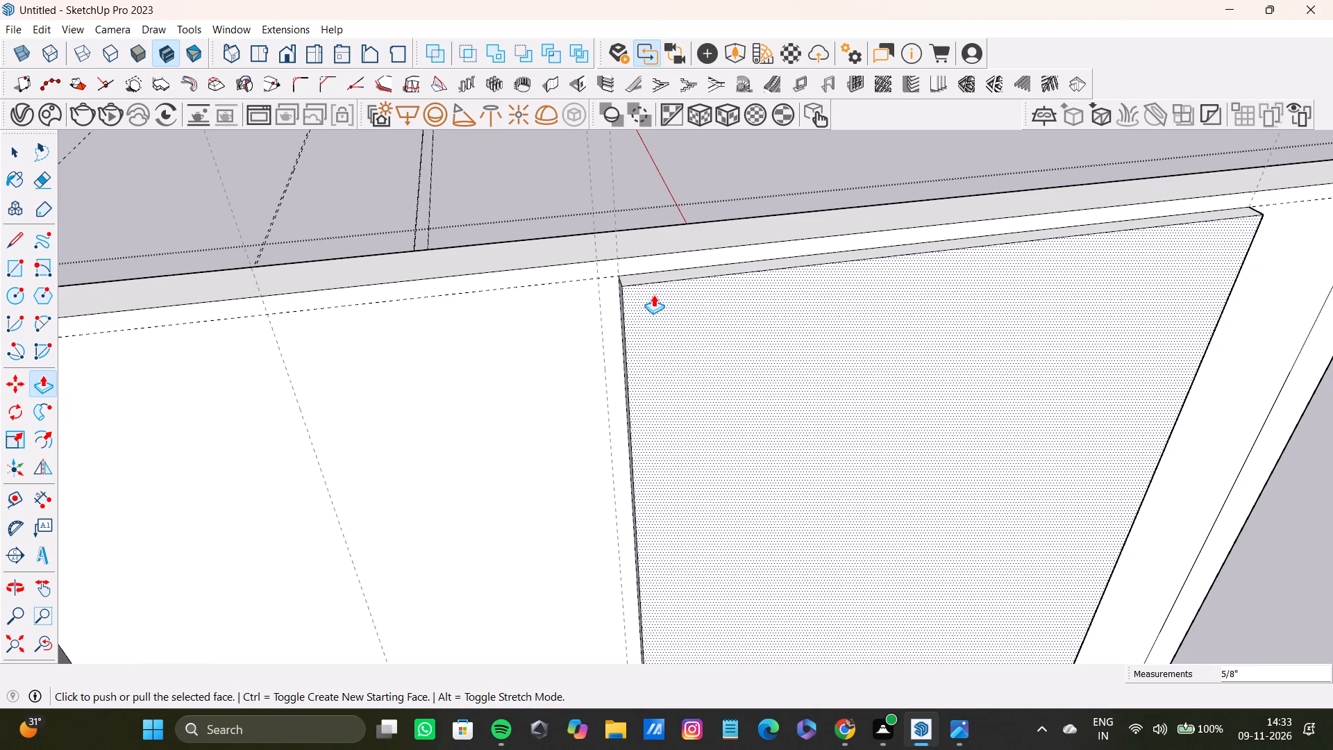
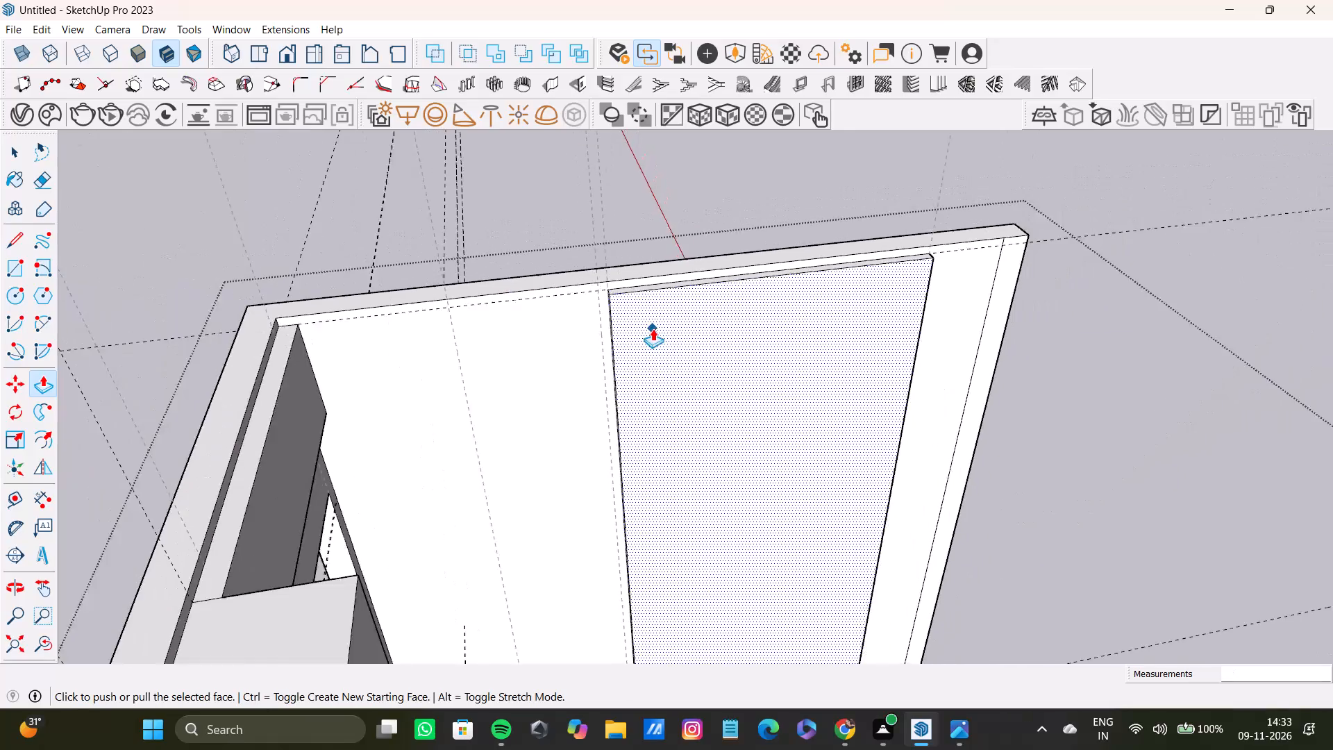
Pull the raised wall panel's narrow side face about 4 7/16" along the wall toward the cabinet wall.
middle_drag(653, 357, 760, 483)
shift+scroll(749, 468, down, 6)
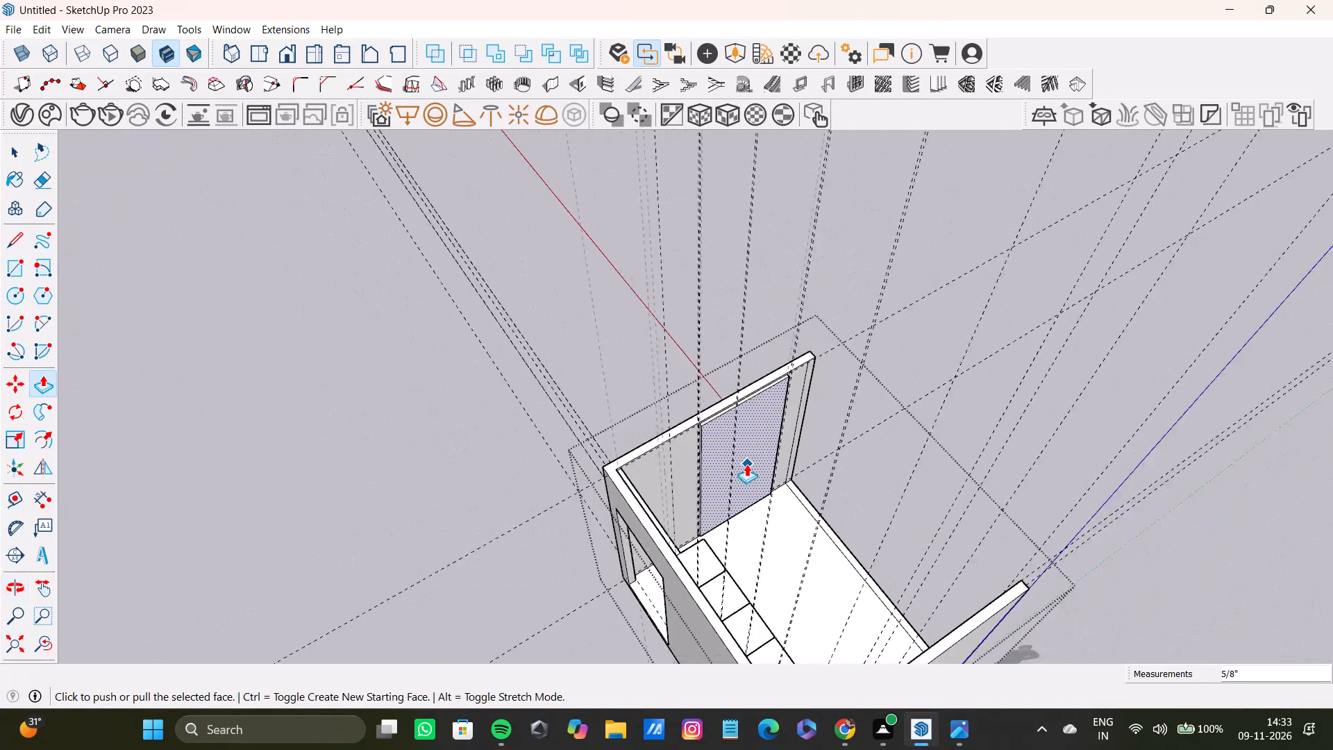
shift+scroll(746, 464, down, 5)
middle_drag(745, 464, 655, 377)
scroll(712, 422, up, 3)
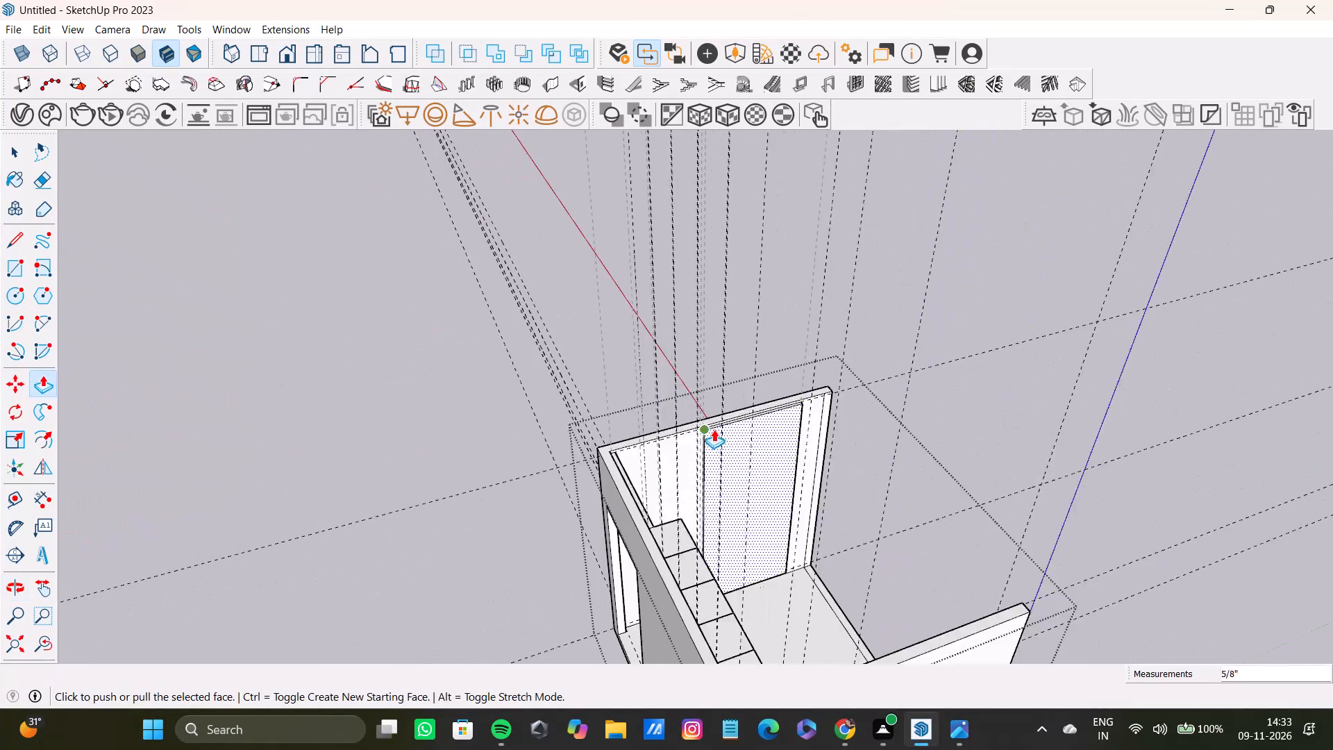
scroll(714, 429, up, 20)
scroll(714, 429, up, 5)
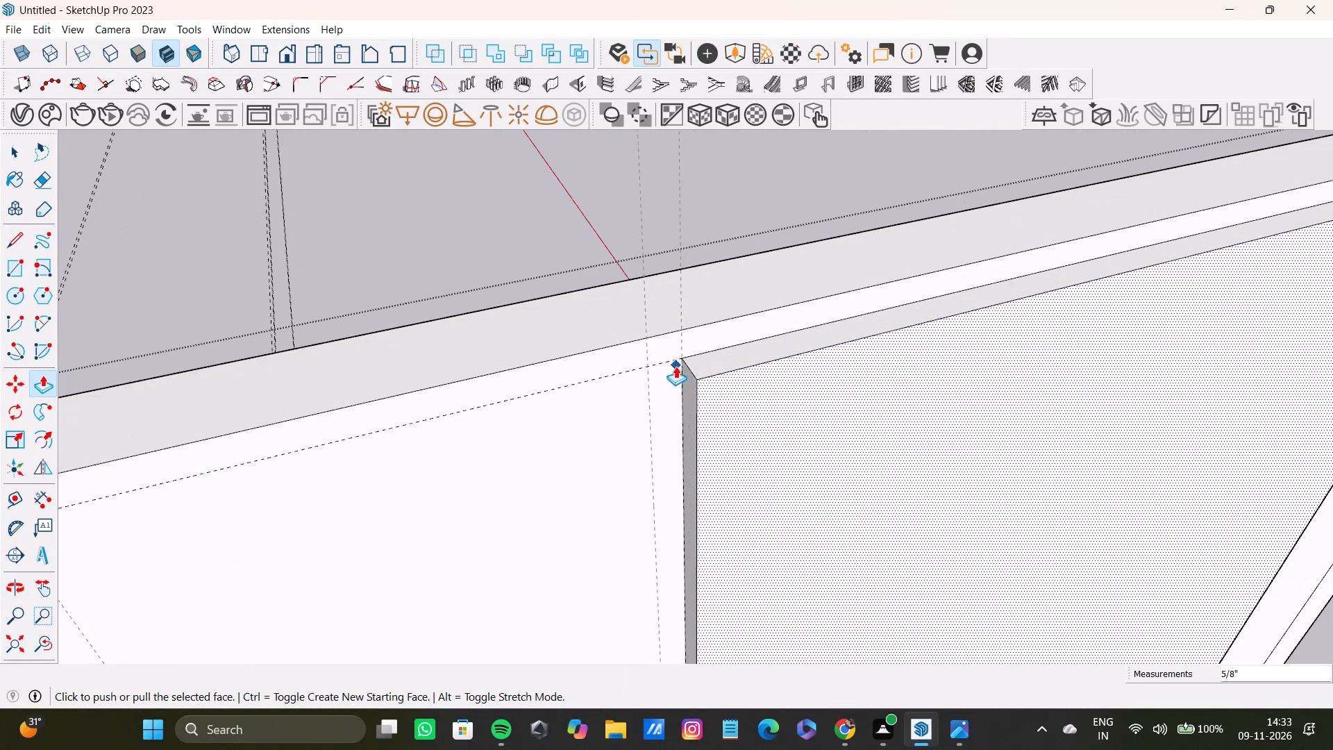
key(space)
click(691, 392)
key(p)
drag(691, 392, 592, 410)
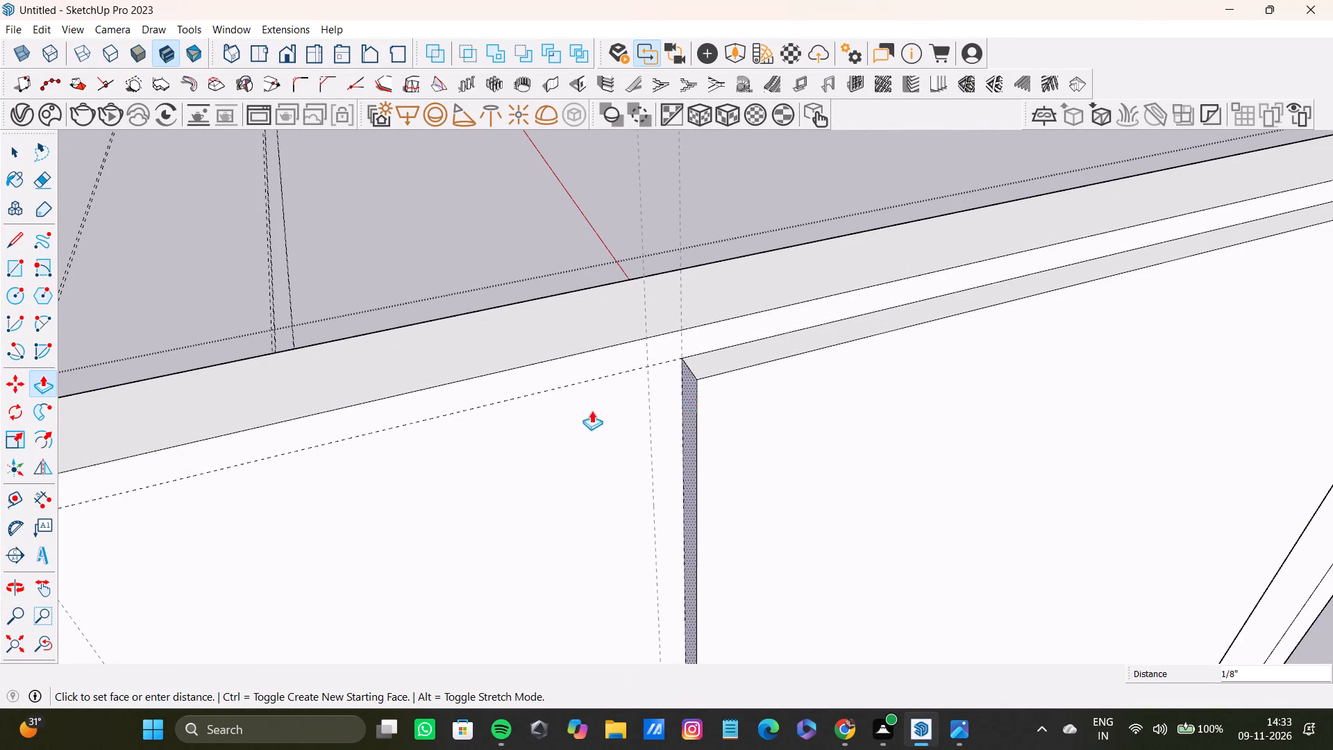
drag(592, 410, 600, 409)
Examine the widened wall panel and its position relative to the cabinets and the opening from the room's open side.
shift+scroll(596, 409, down, 10)
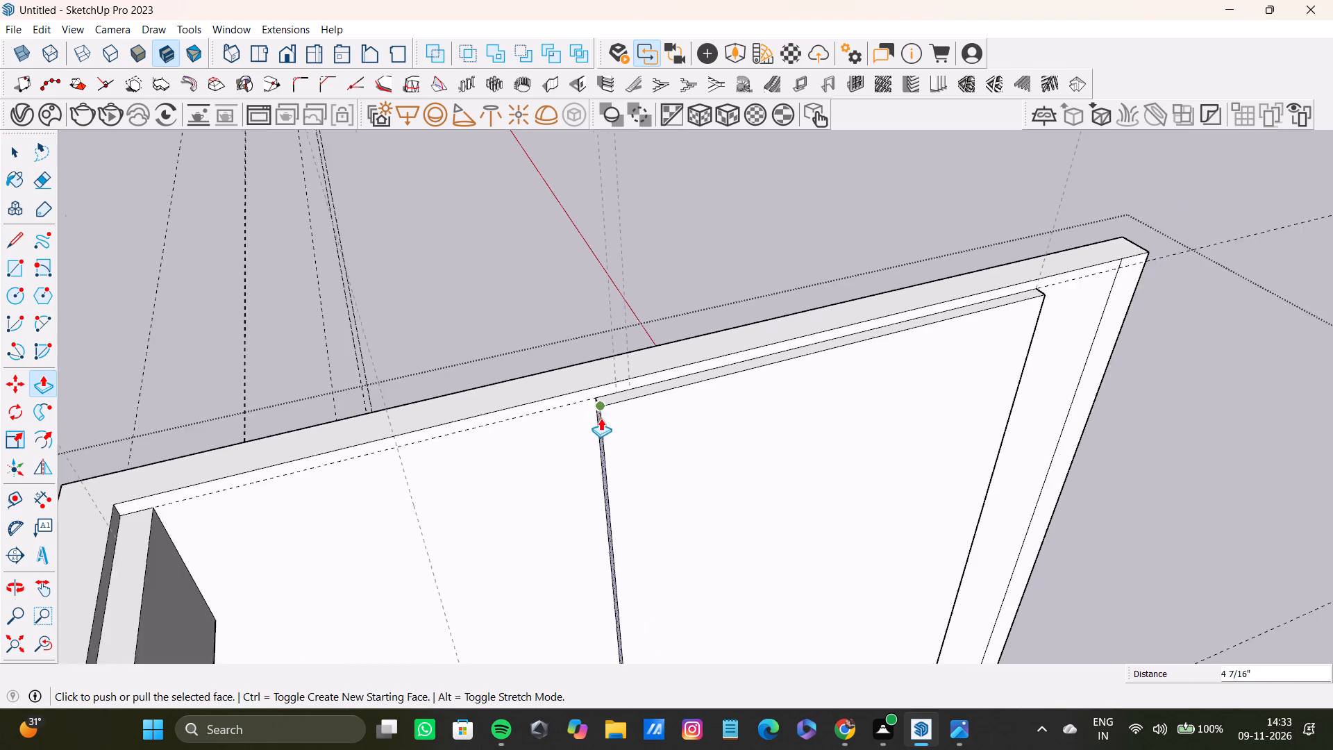
shift+scroll(601, 418, down, 11)
middle_drag(699, 535, 521, 551)
scroll(527, 530, down, 8)
shift+middle_drag(559, 526, 353, 346)
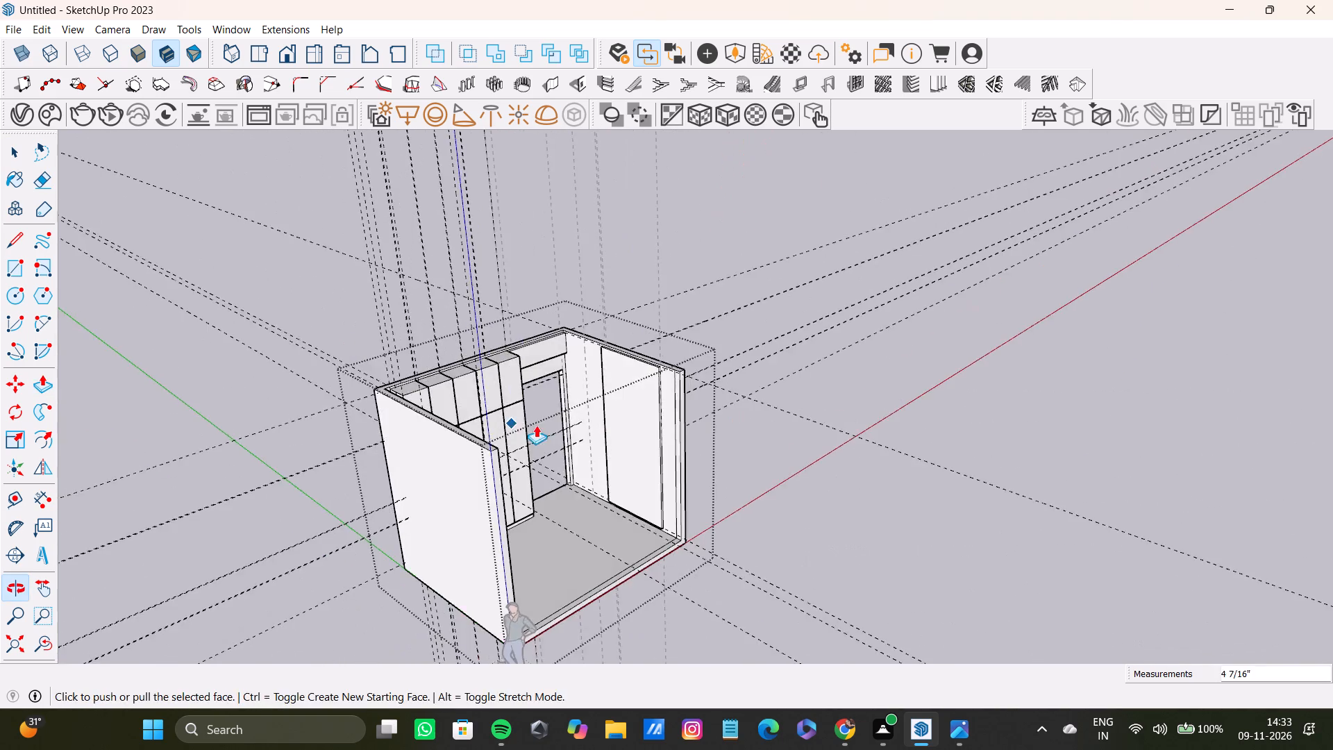
scroll(538, 427, down, 4)
shift+scroll(584, 478, up, 1)
shift+middle_drag(584, 478, 480, 542)
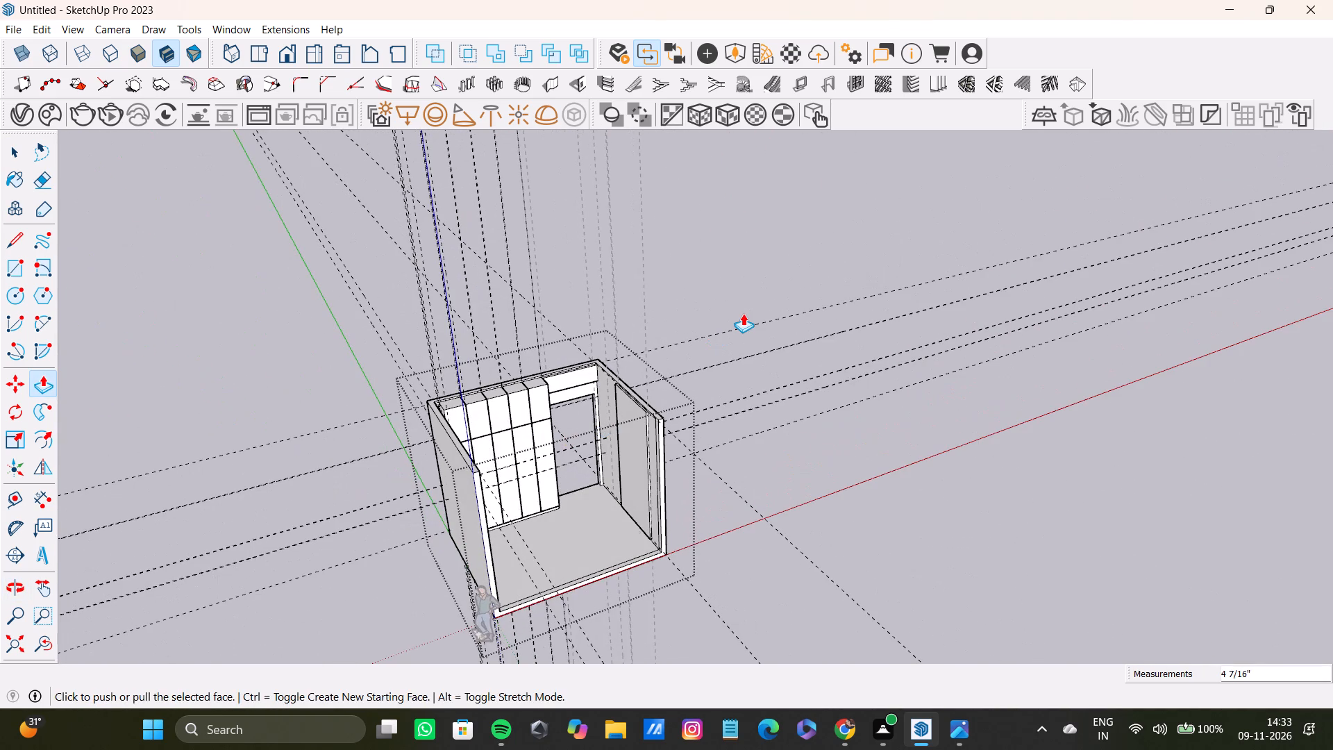
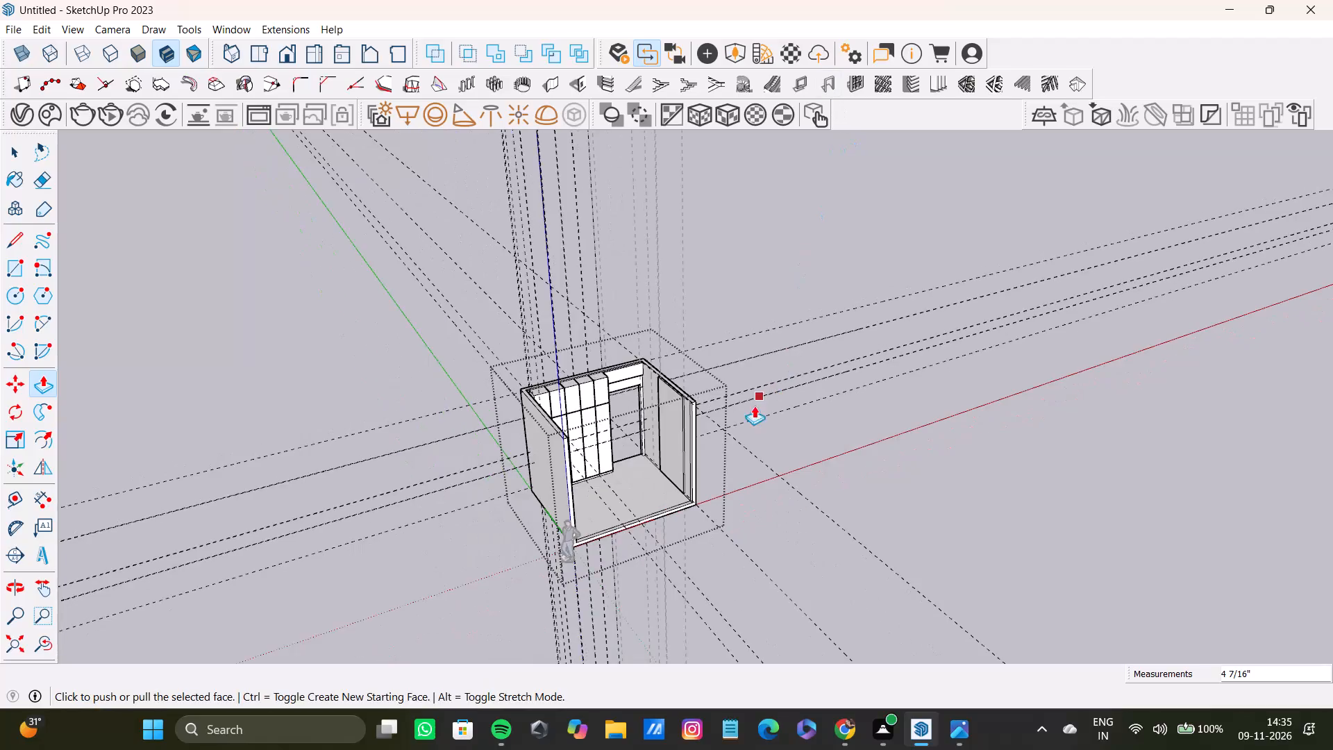
Place a vertical guide on the raised wall panel's front face, a short distance in from its long edge nearest the cabinets.
shift+middle_drag(613, 460, 637, 496)
shift+scroll(669, 440, up, 12)
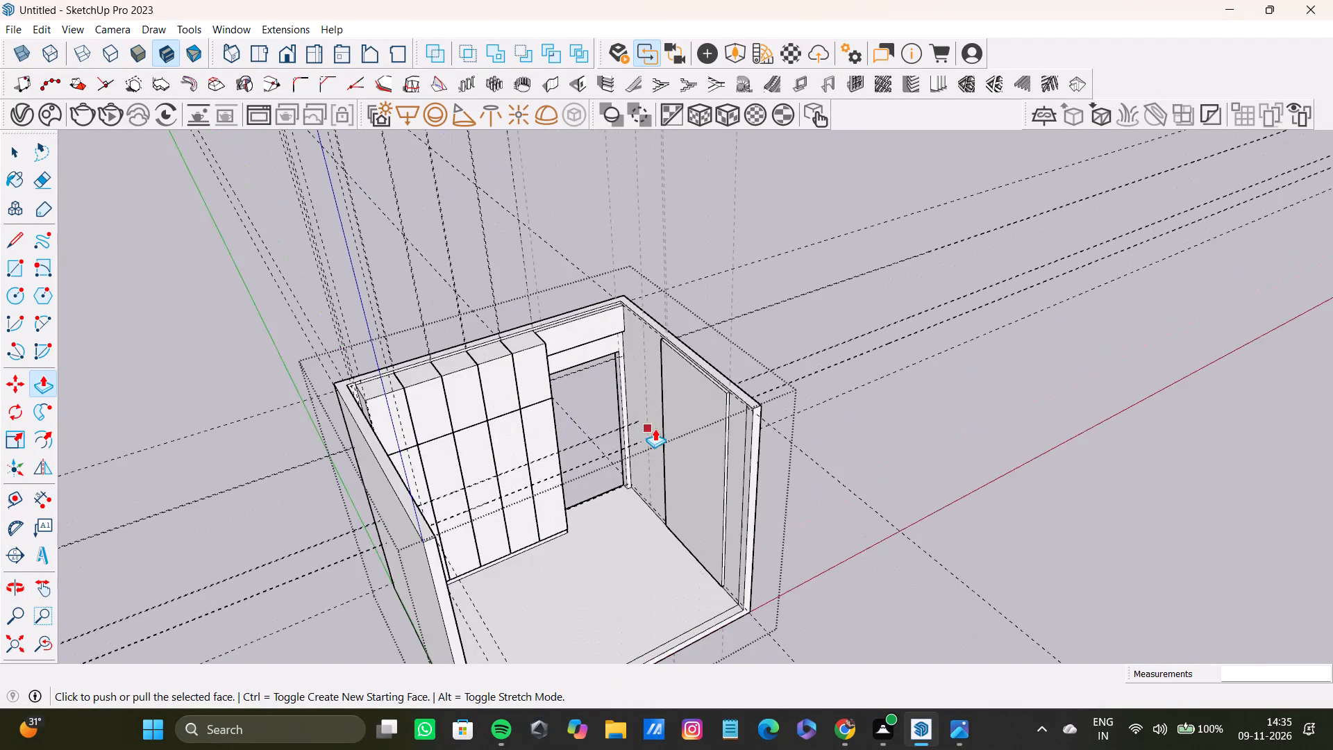
middle_drag(654, 428, 782, 481)
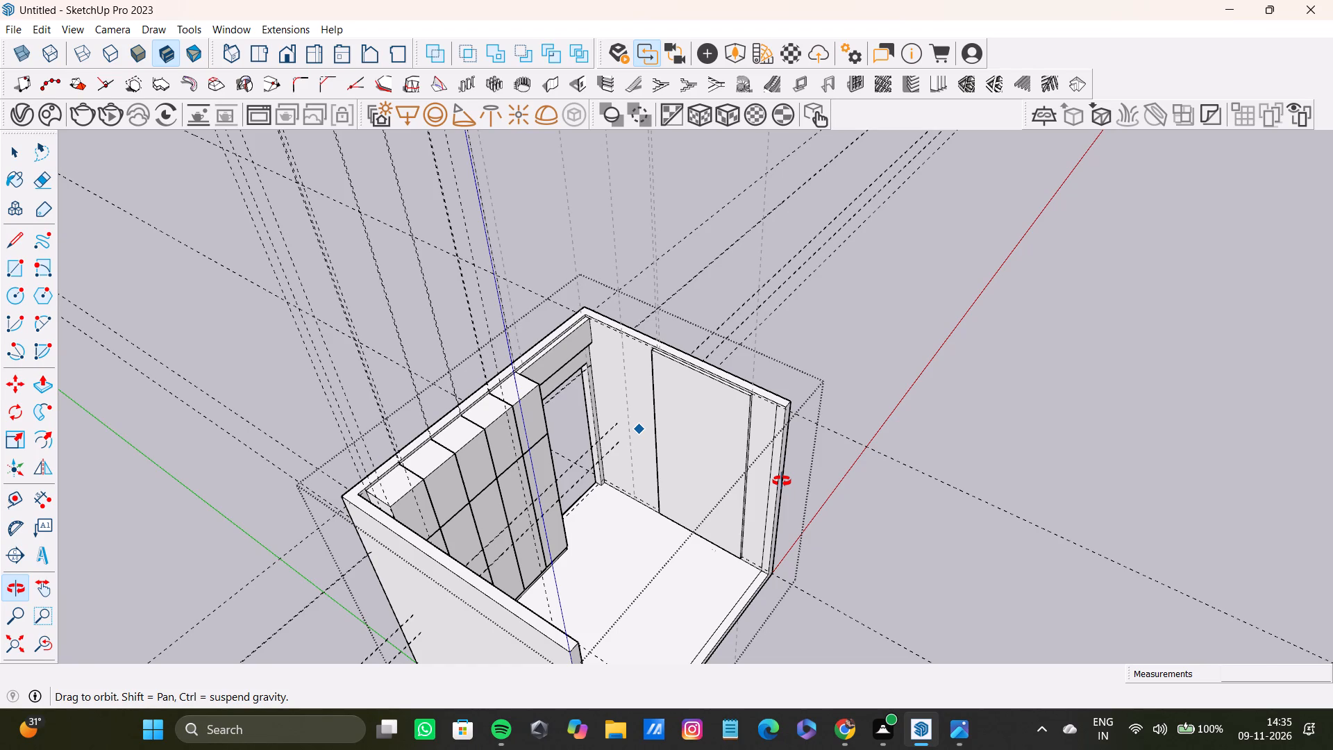
middle_drag(782, 481, 737, 478)
scroll(694, 435, up, 8)
scroll(691, 385, down, 4)
shift+middle_drag(684, 390, 748, 444)
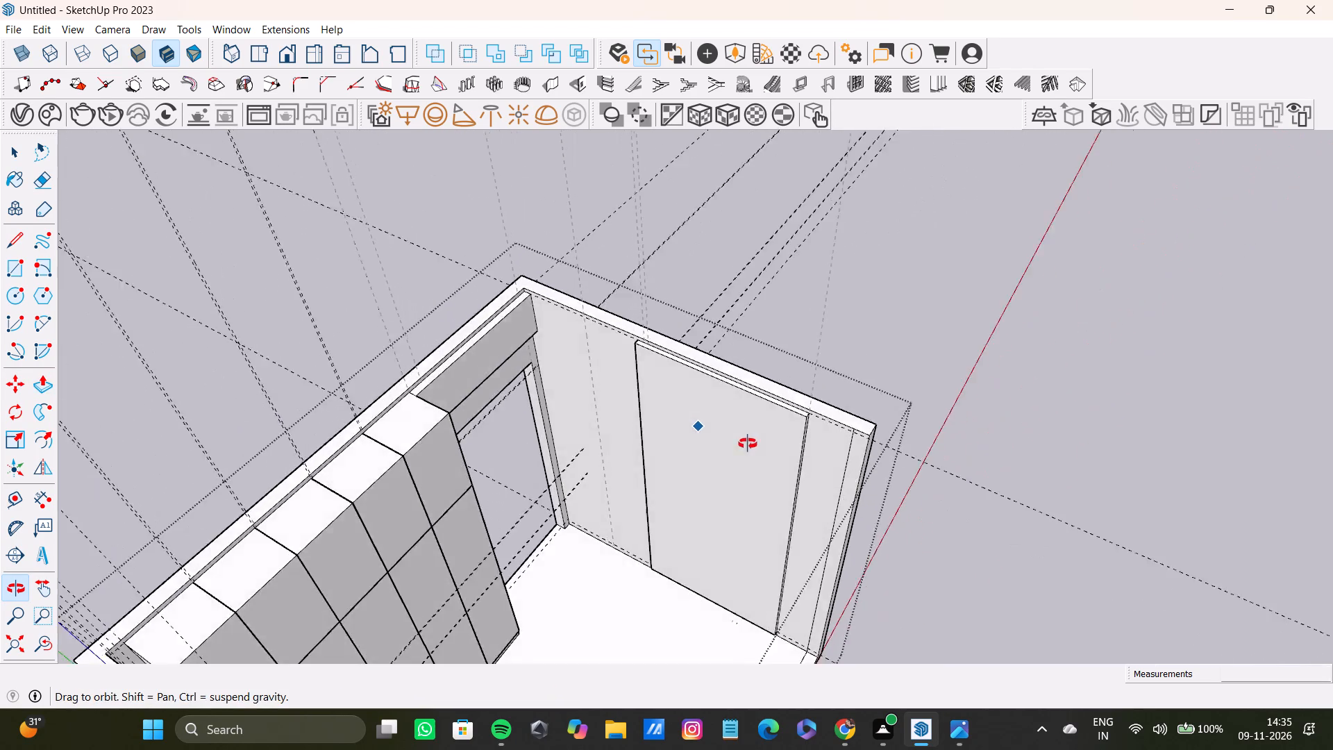
shift+middle_drag(748, 444, 777, 490)
scroll(777, 490, down, 1)
key(t)
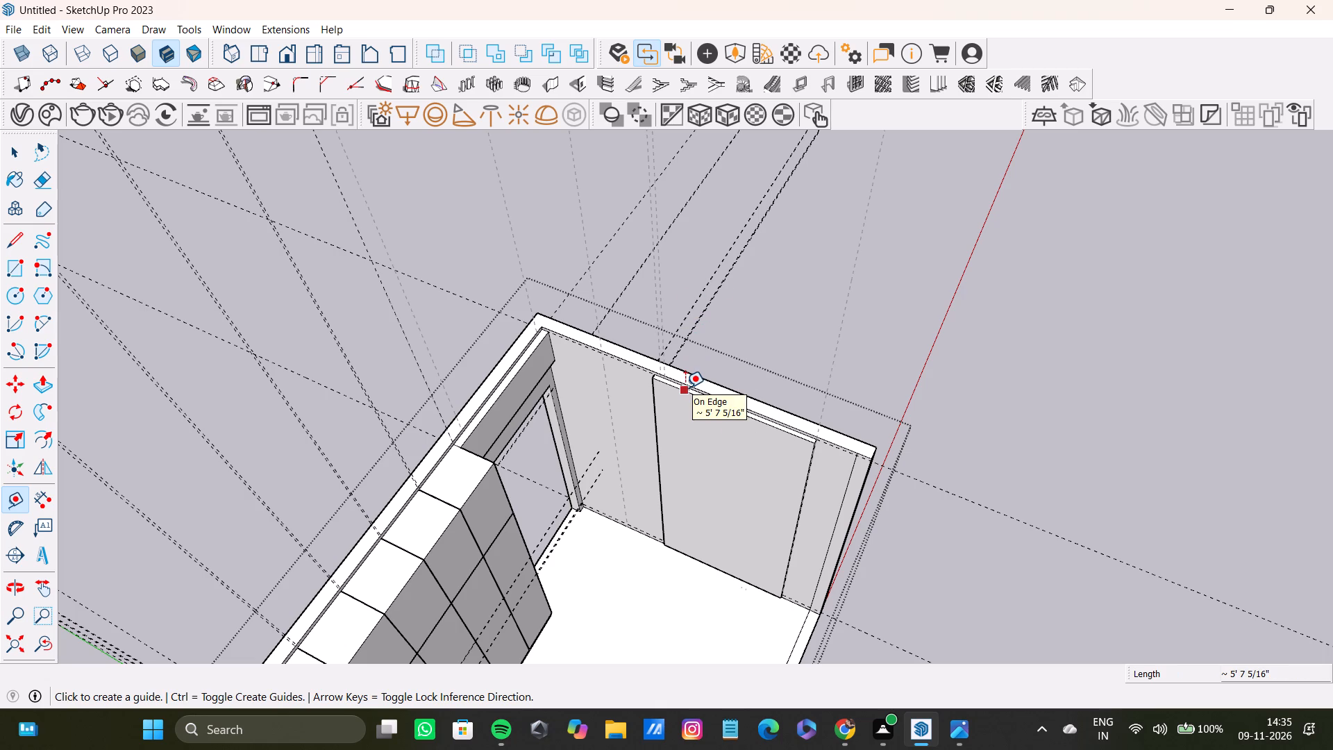
scroll(657, 416, up, 8)
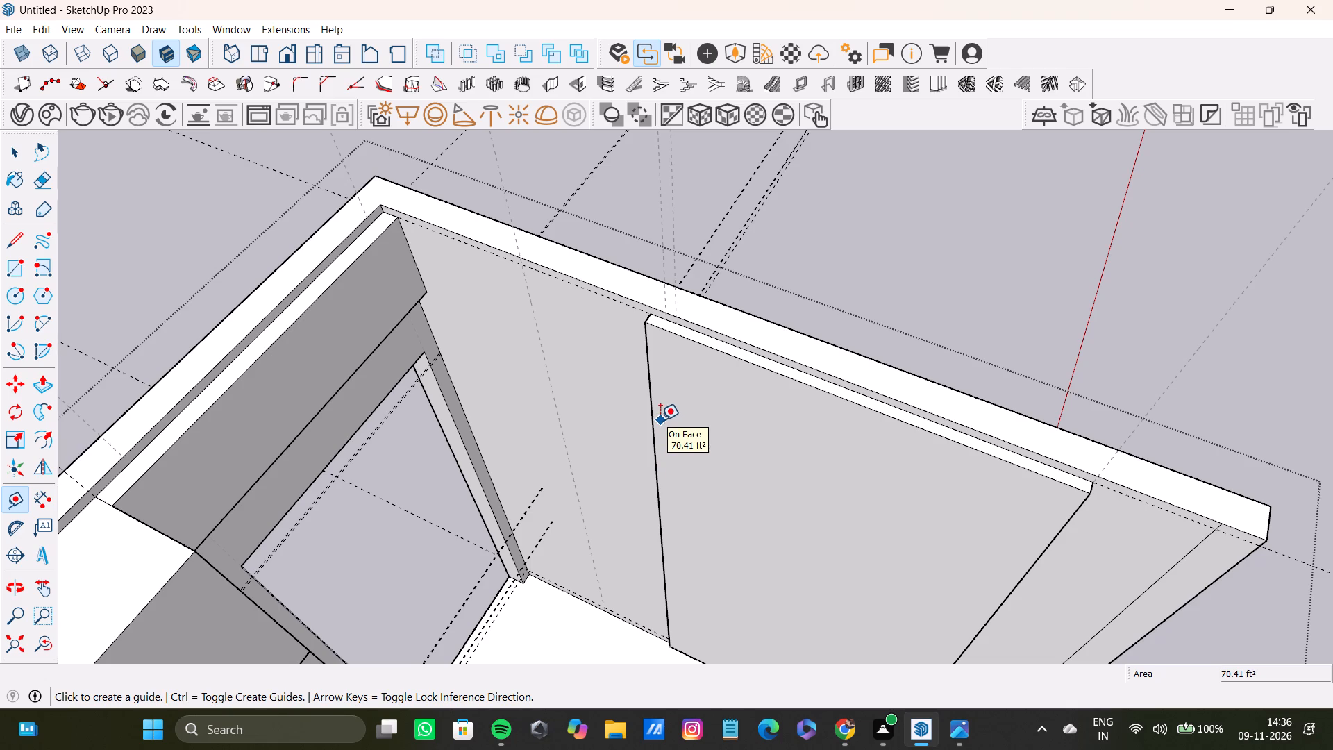
scroll(660, 362, up, 9)
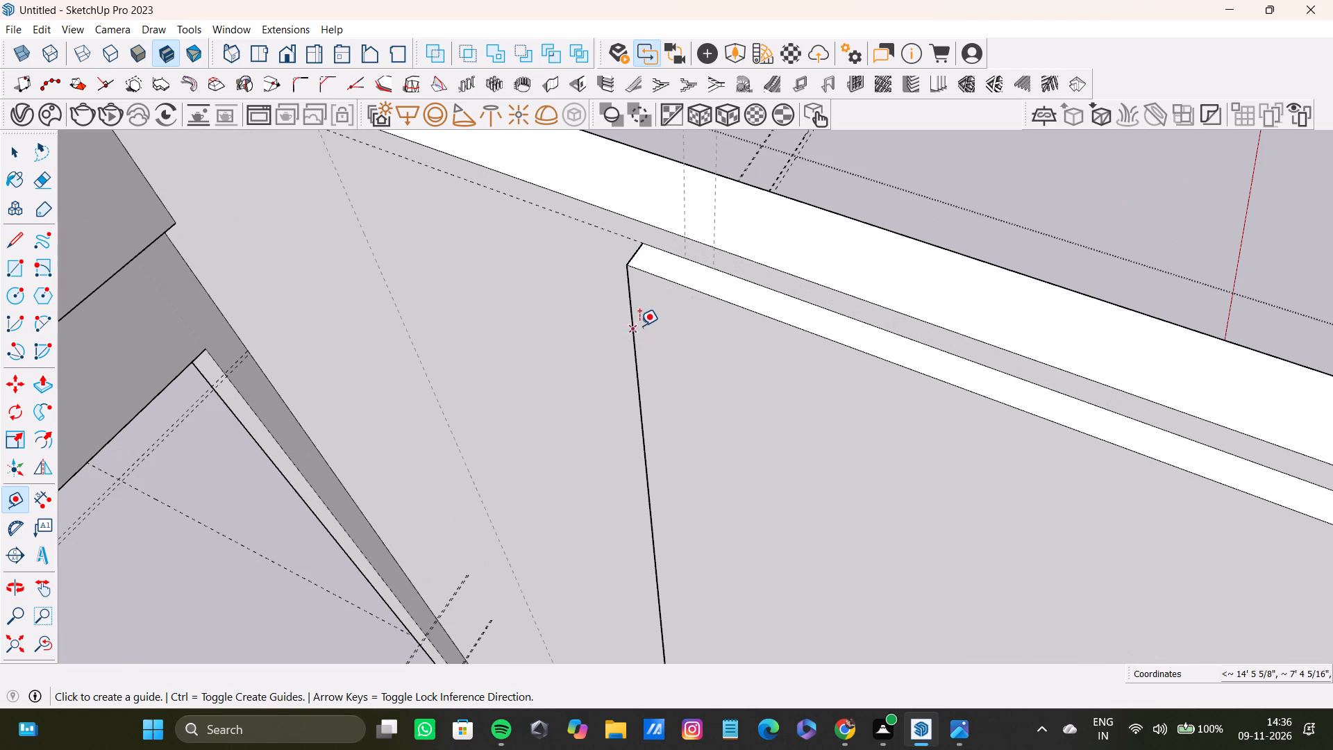
click(636, 317)
scroll(715, 365, down, 8)
shift+middle_drag(719, 403, 693, 351)
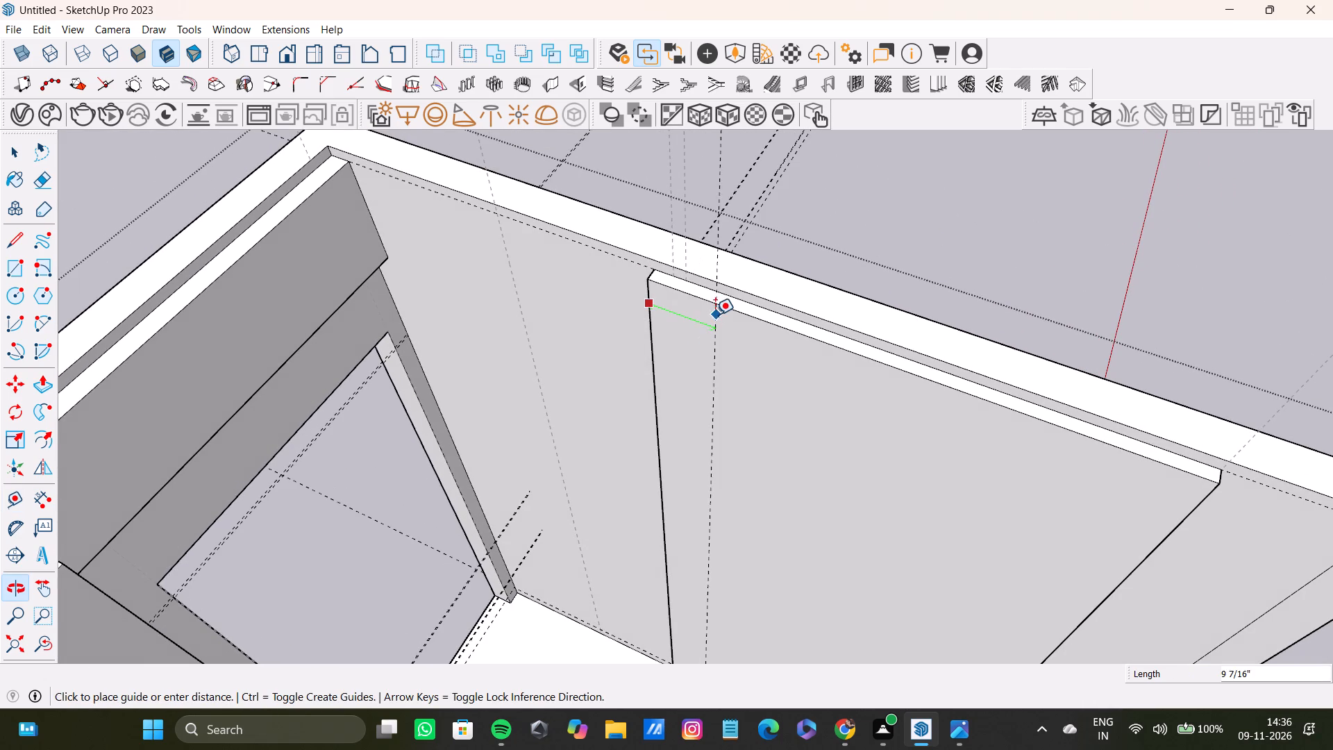
click(692, 315)
Place a second vertical guide on the panel face, about 1' 2 3/16" beyond the first guide, away from the cabinets.
click(692, 320)
scroll(789, 360, down, 4)
shift+middle_drag(782, 358, 745, 285)
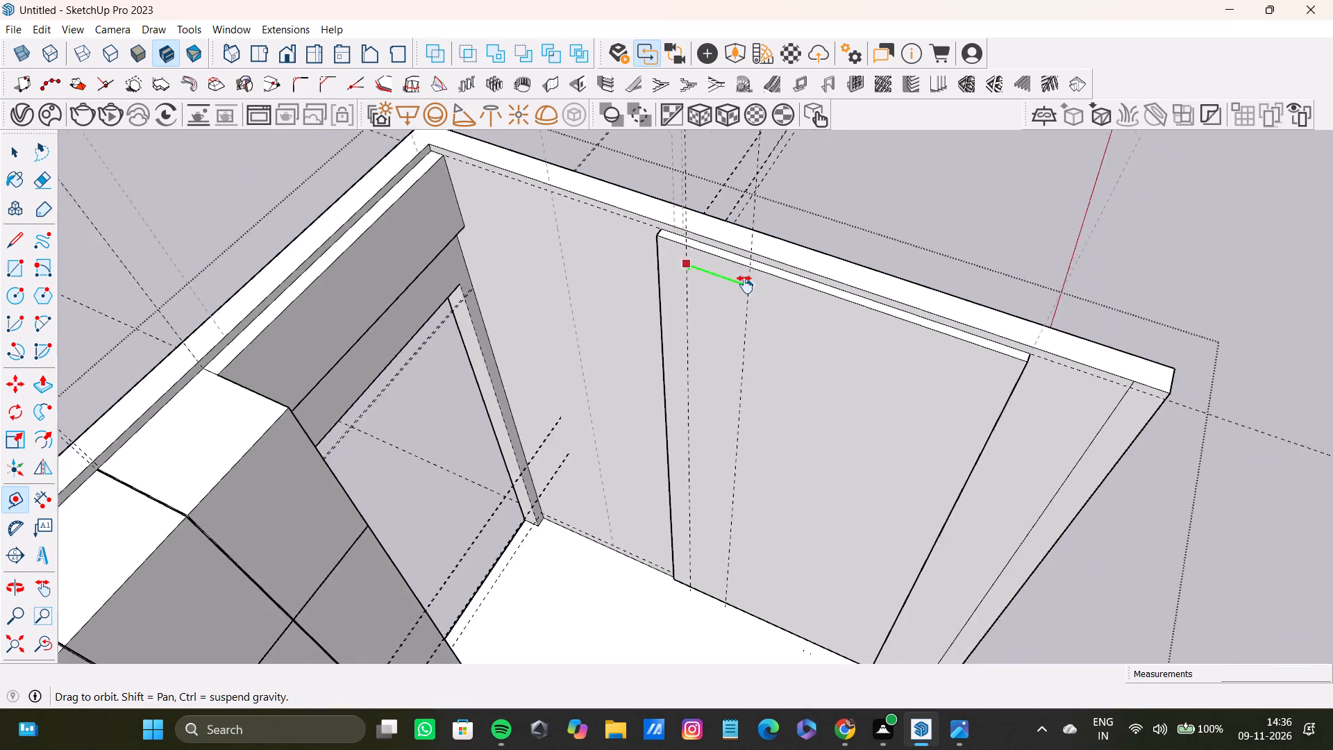
shift+middle_drag(745, 285, 710, 429)
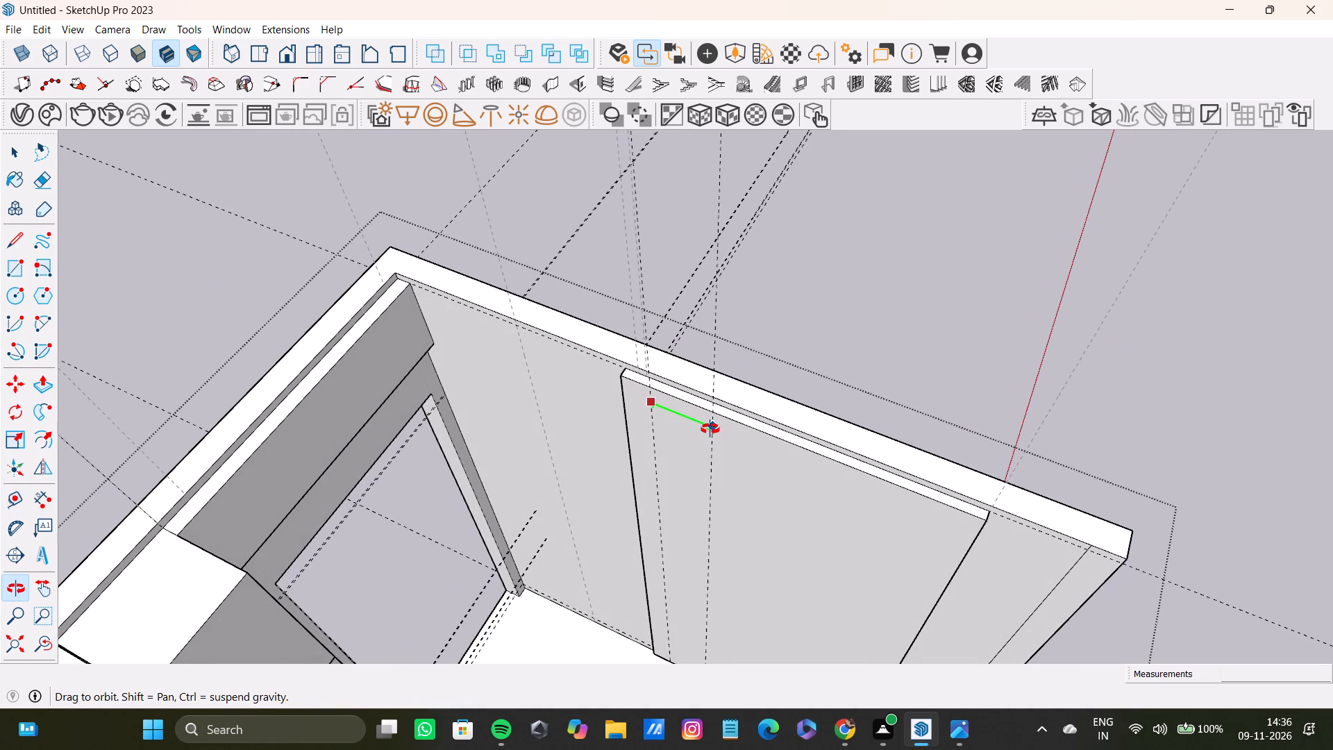
shift+middle_drag(710, 429, 712, 417)
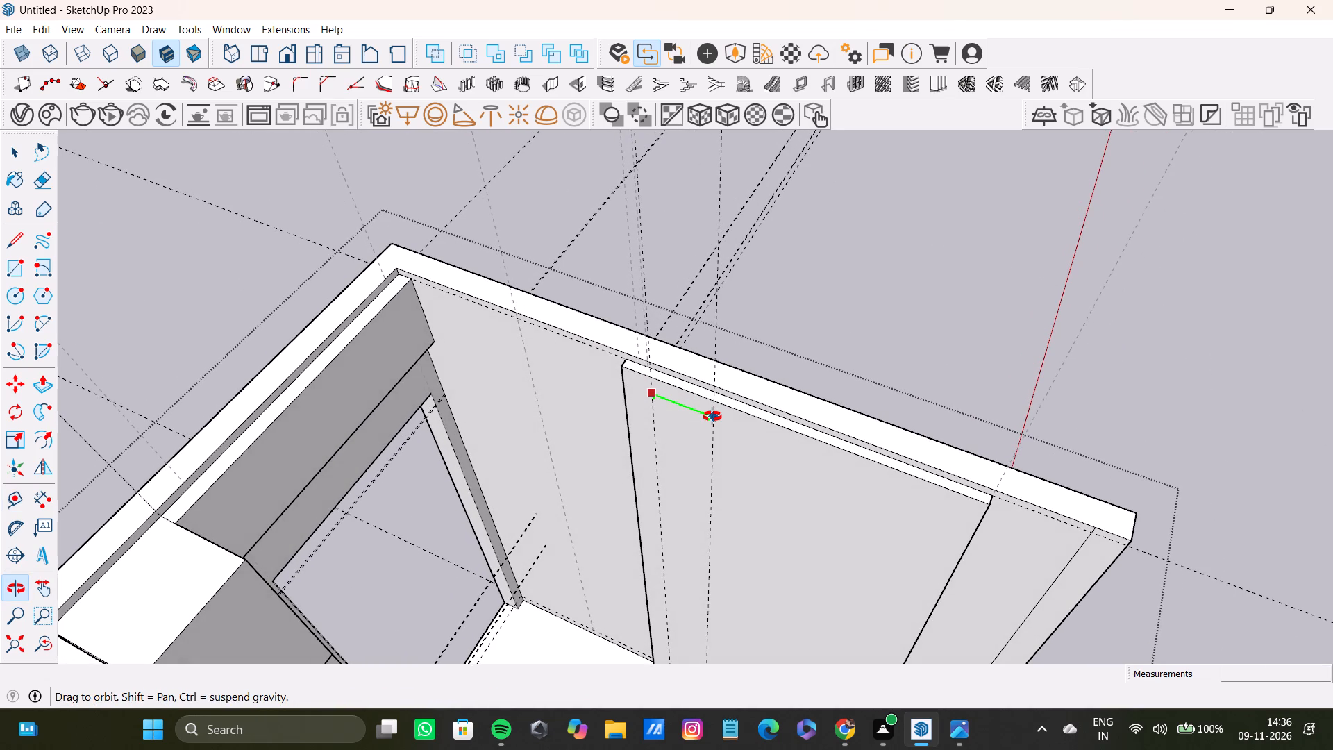
shift+middle_drag(712, 417, 738, 394)
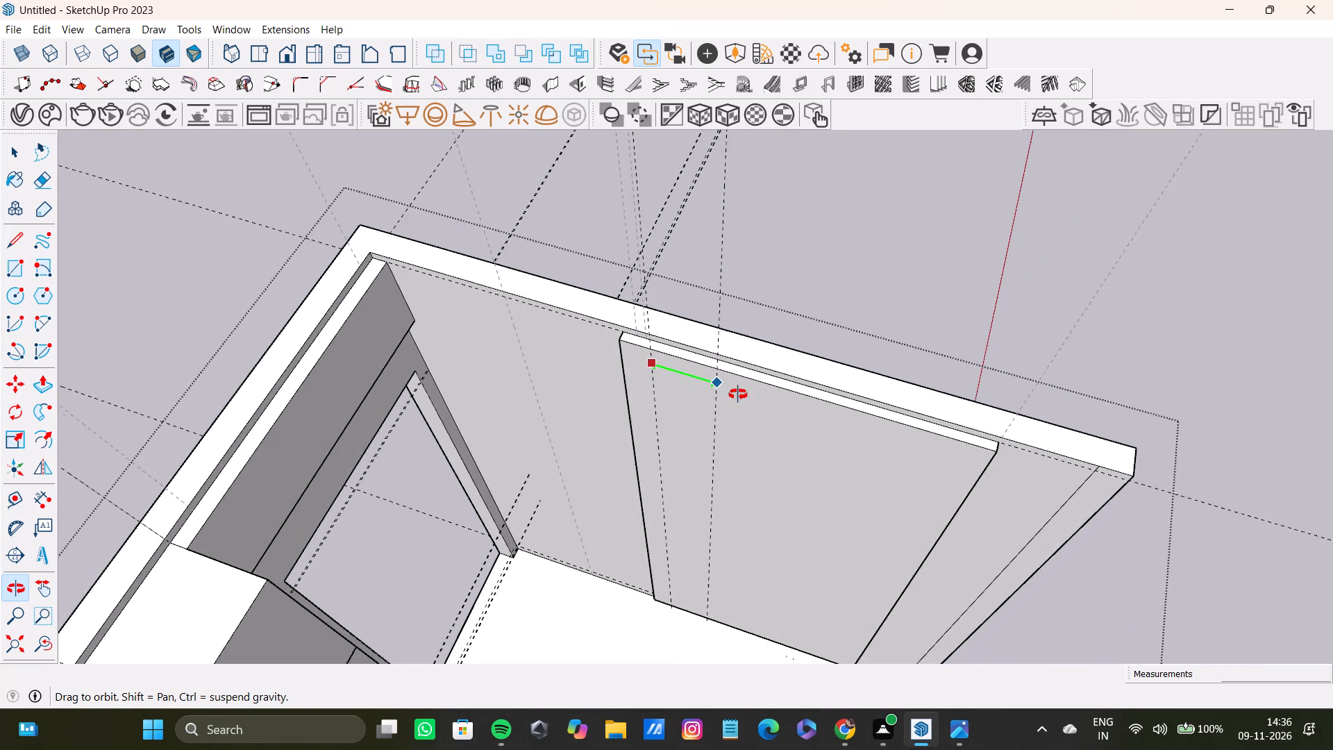
shift+middle_drag(738, 394, 682, 375)
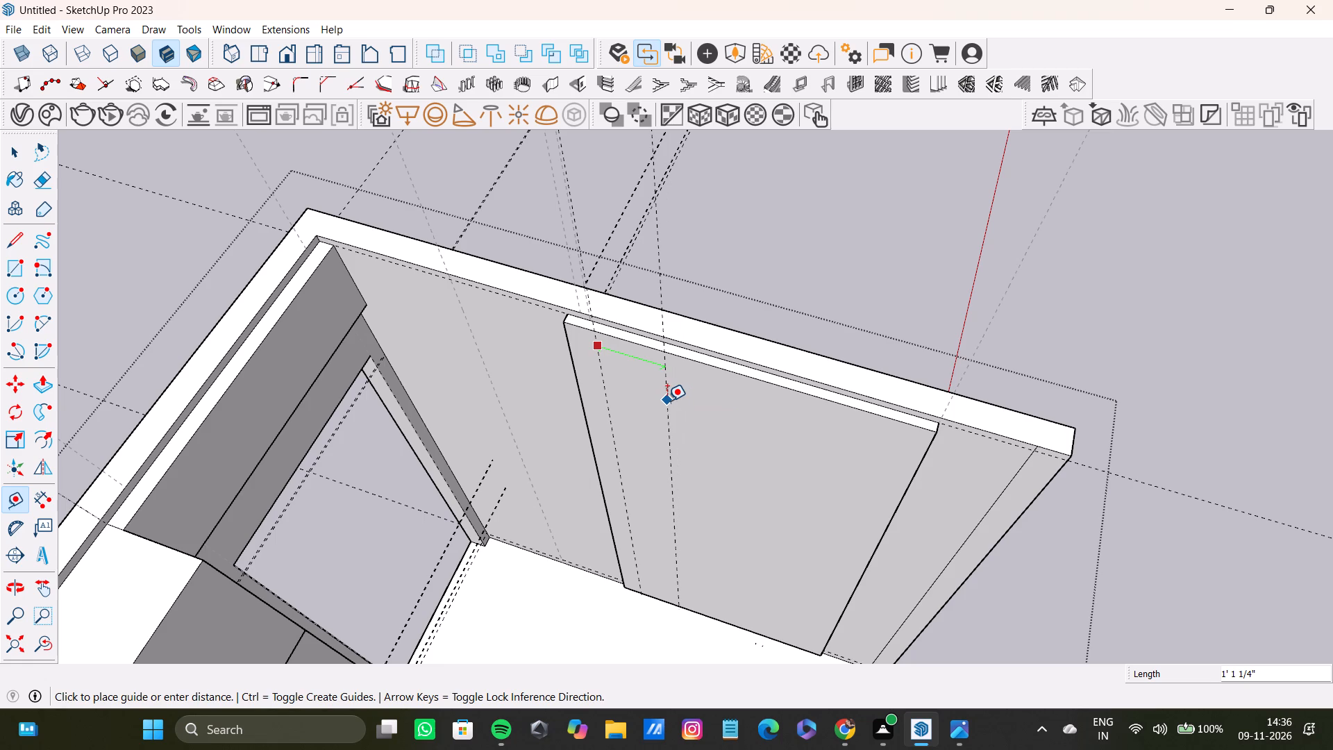
click(672, 410)
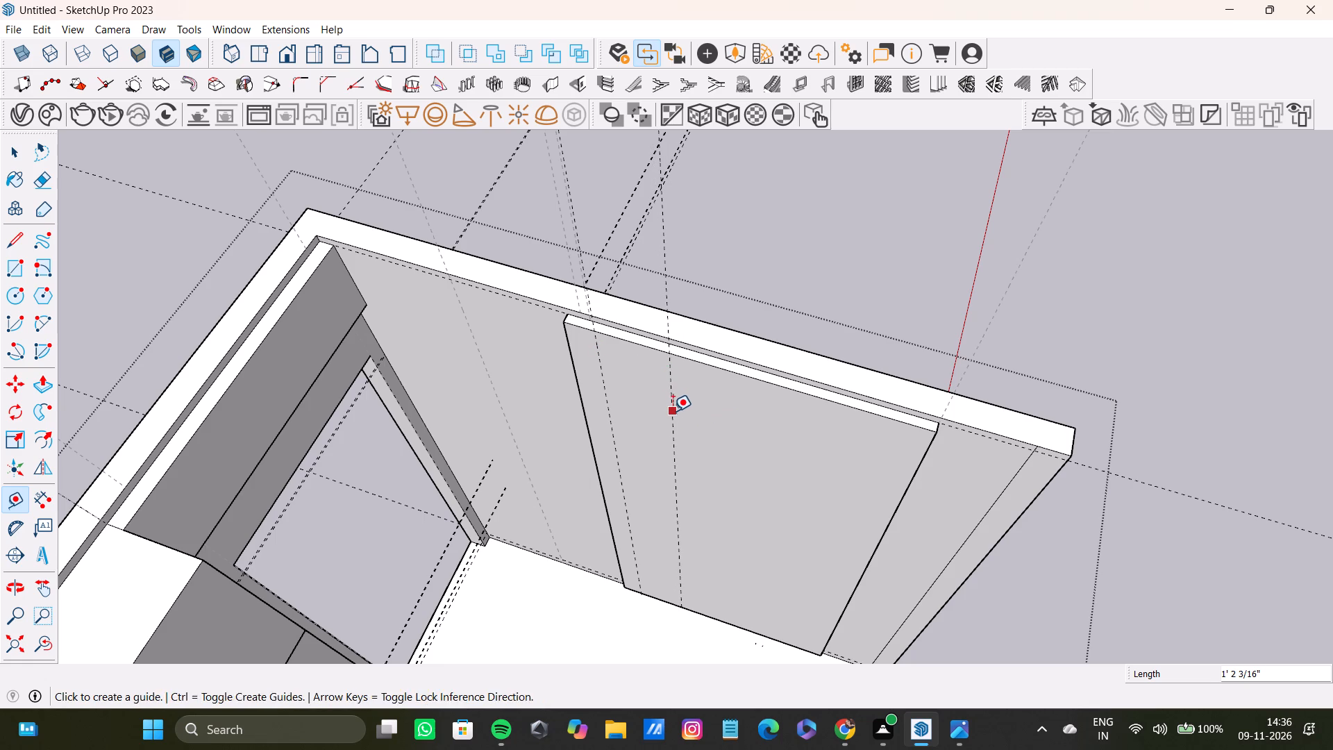
Add a pair of vertical guides 5/8" apart near the panel's far edge, the outer one about 3' 4" from the second guide.
click(673, 411)
scroll(697, 424, down, 3)
scroll(671, 402, up, 12)
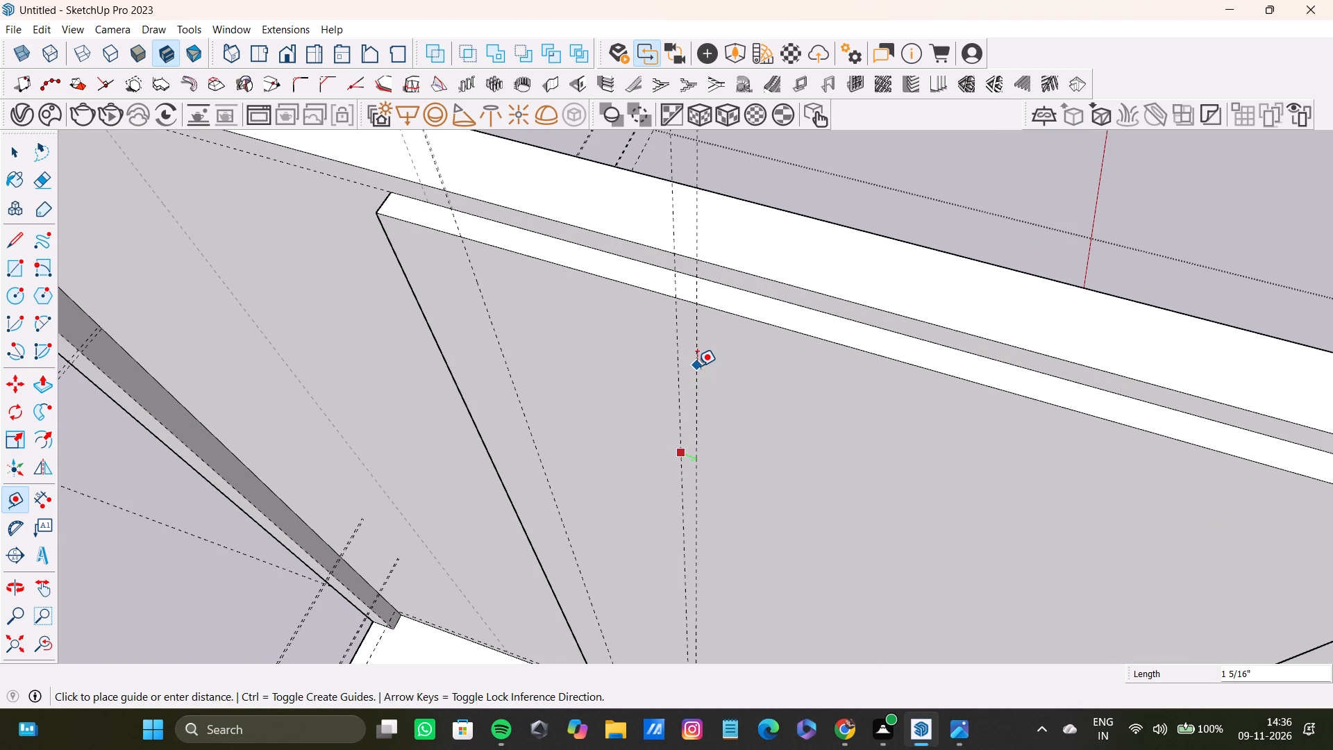
scroll(697, 371, down, 9)
shift+middle_drag(695, 376, 694, 376)
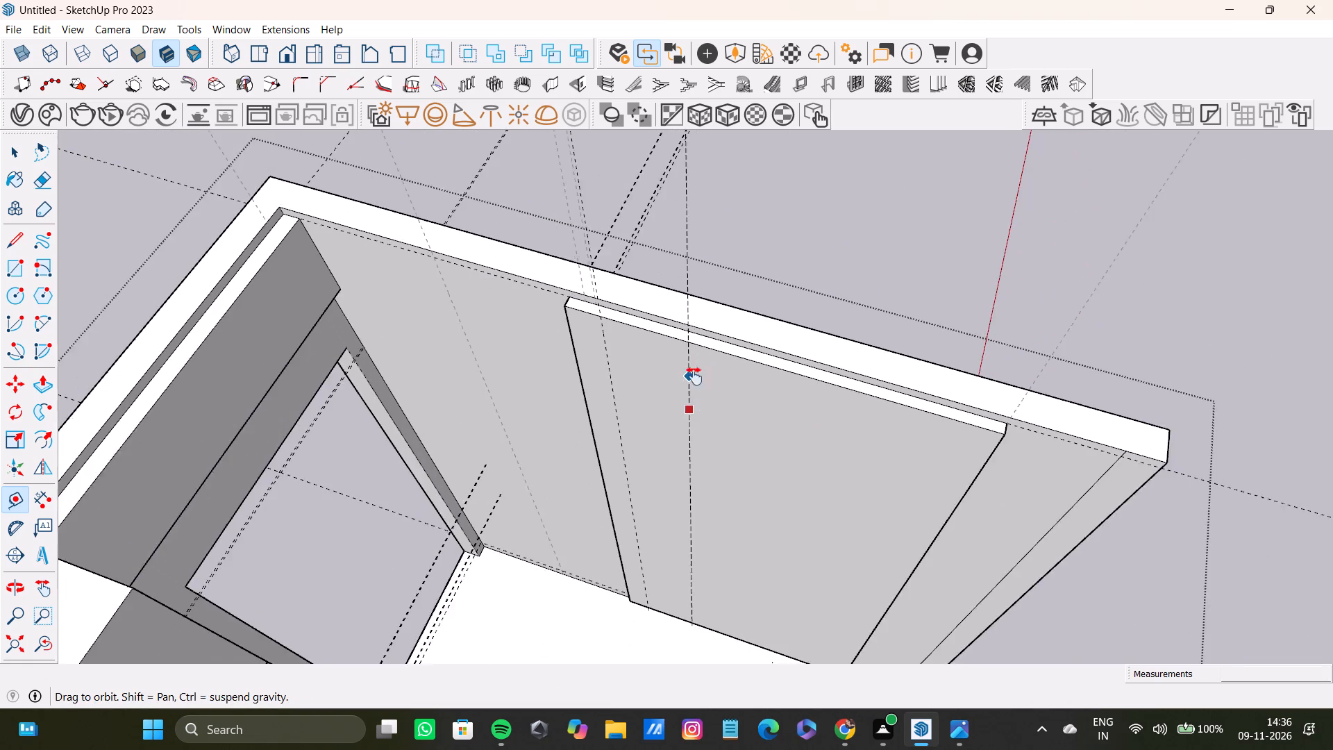
shift+middle_drag(694, 376, 651, 366)
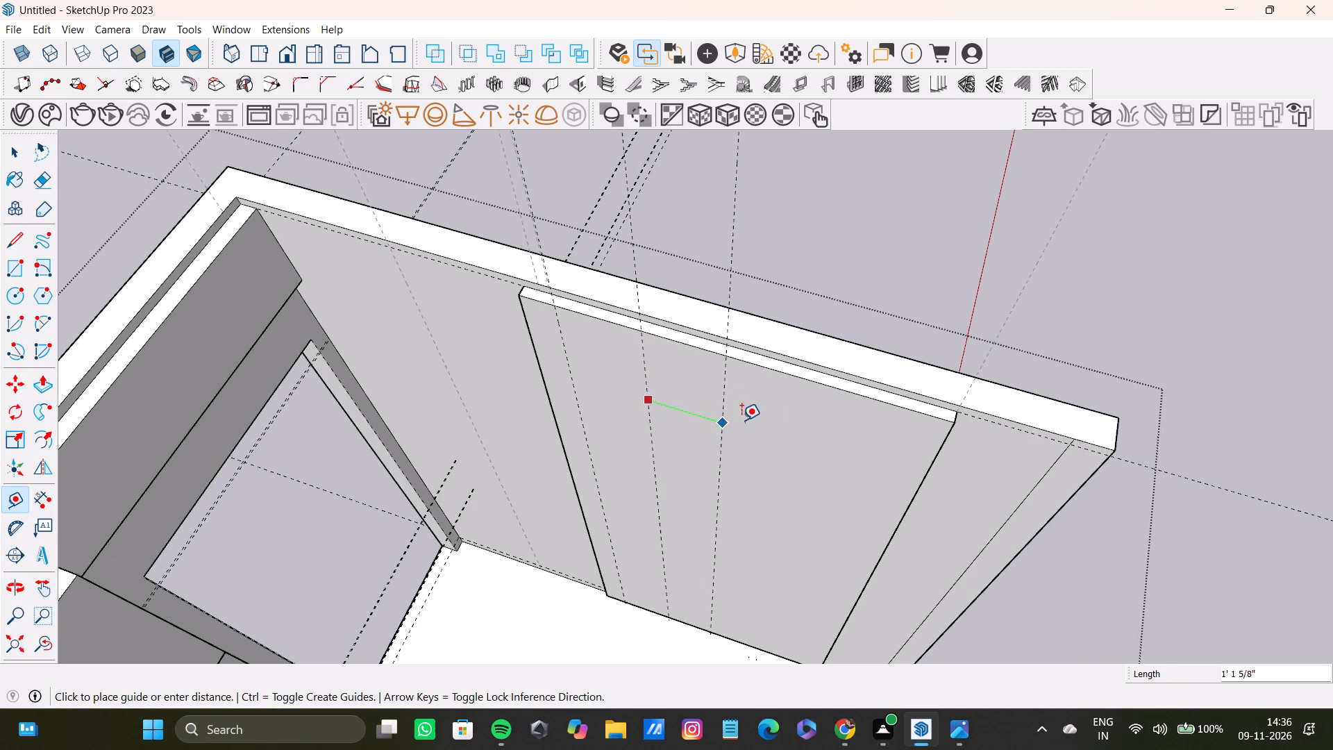
middle_drag(863, 437, 790, 445)
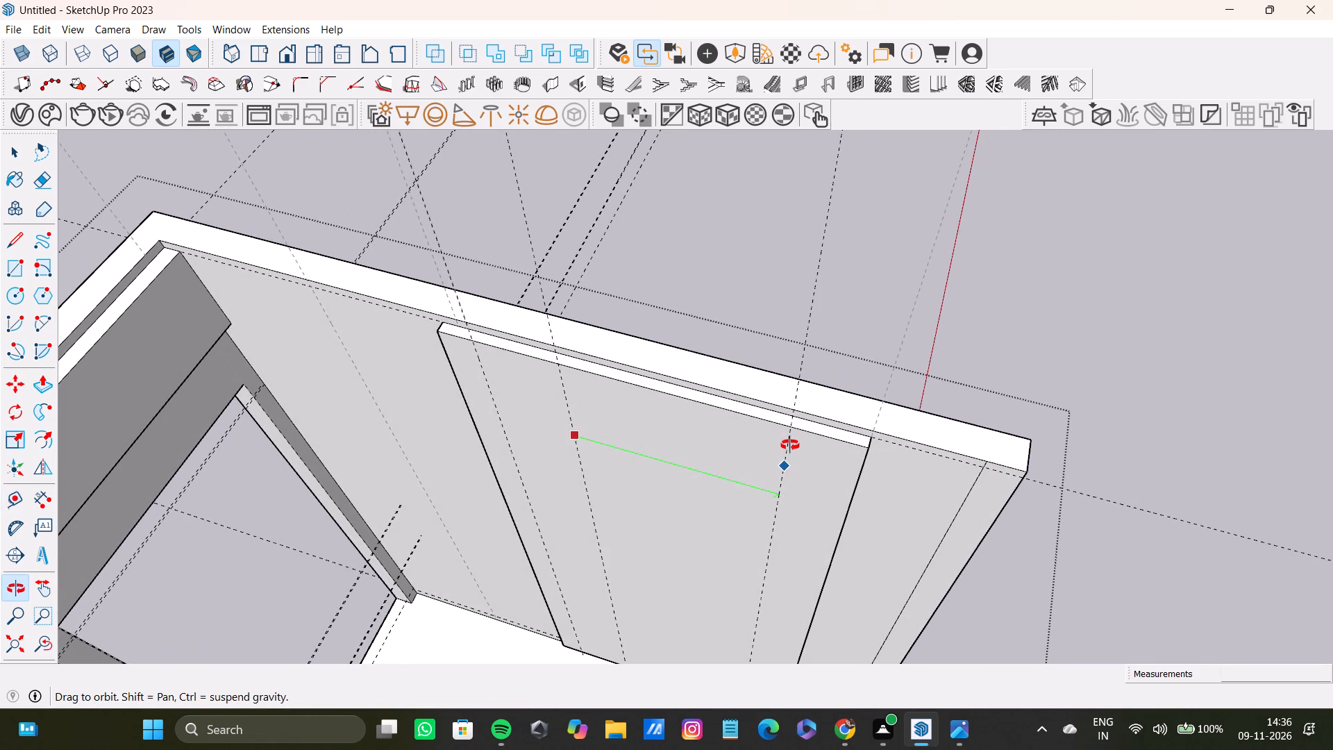
middle_drag(790, 445, 788, 399)
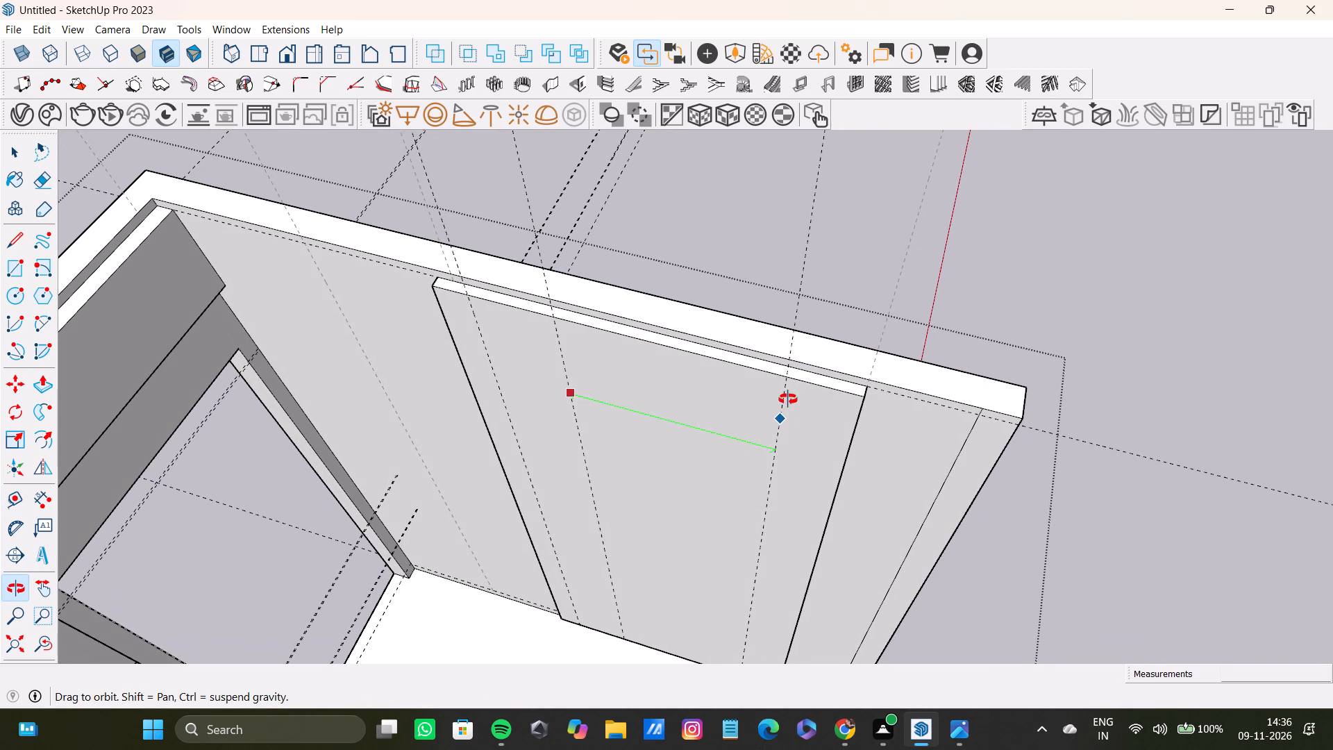
middle_drag(788, 399, 794, 372)
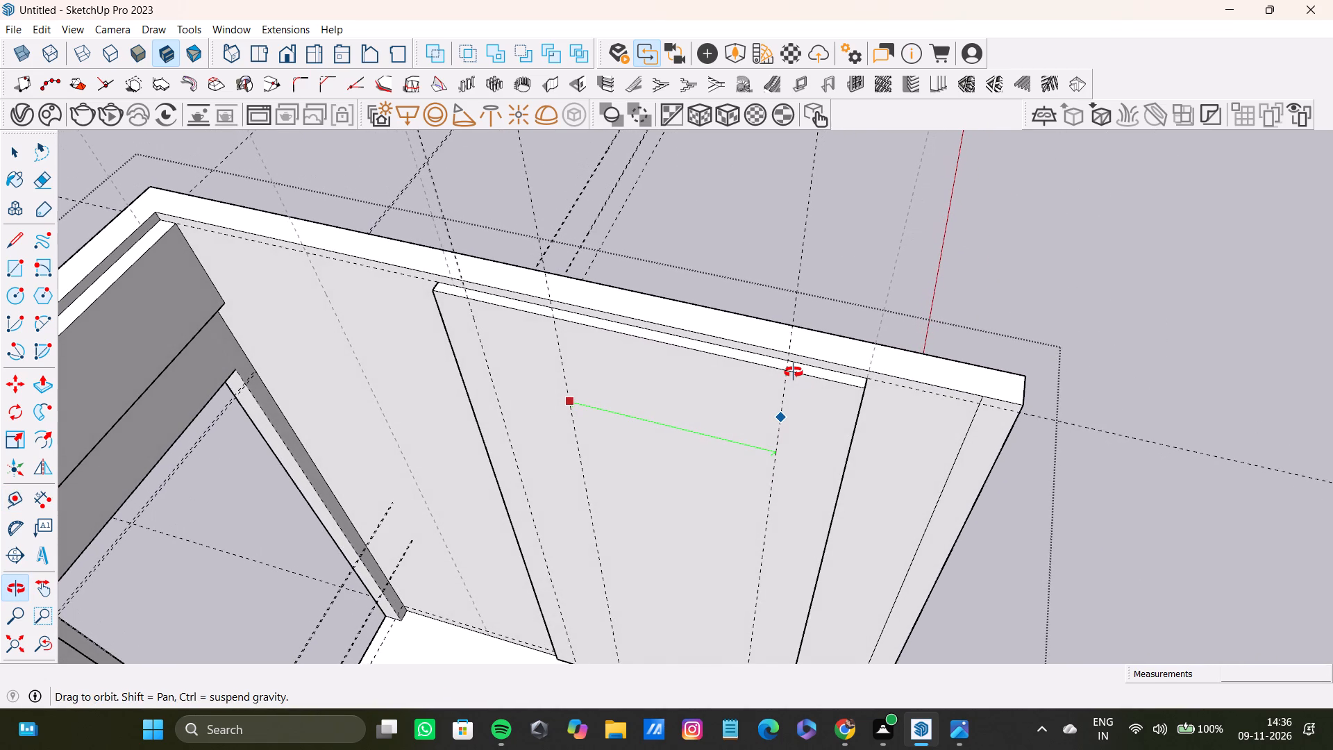
middle_drag(794, 372, 763, 326)
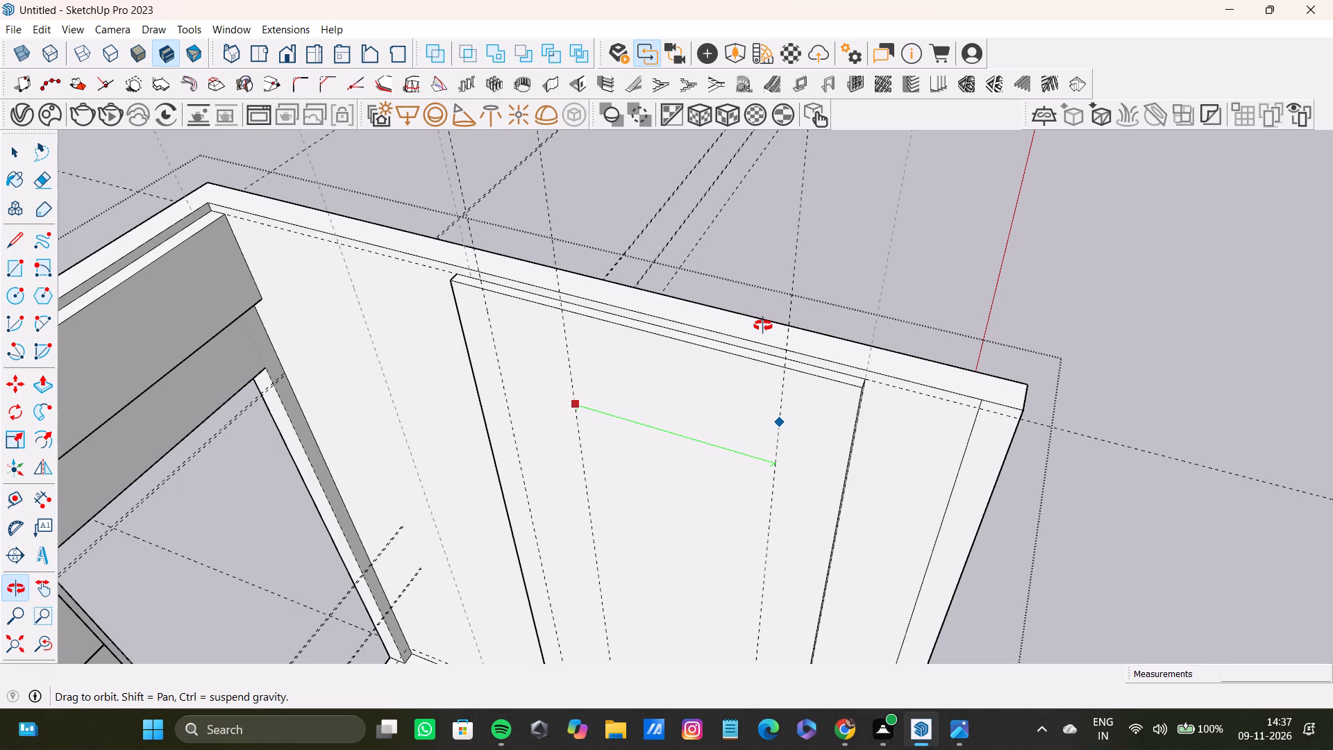
middle_drag(763, 326, 763, 324)
scroll(805, 399, up, 4)
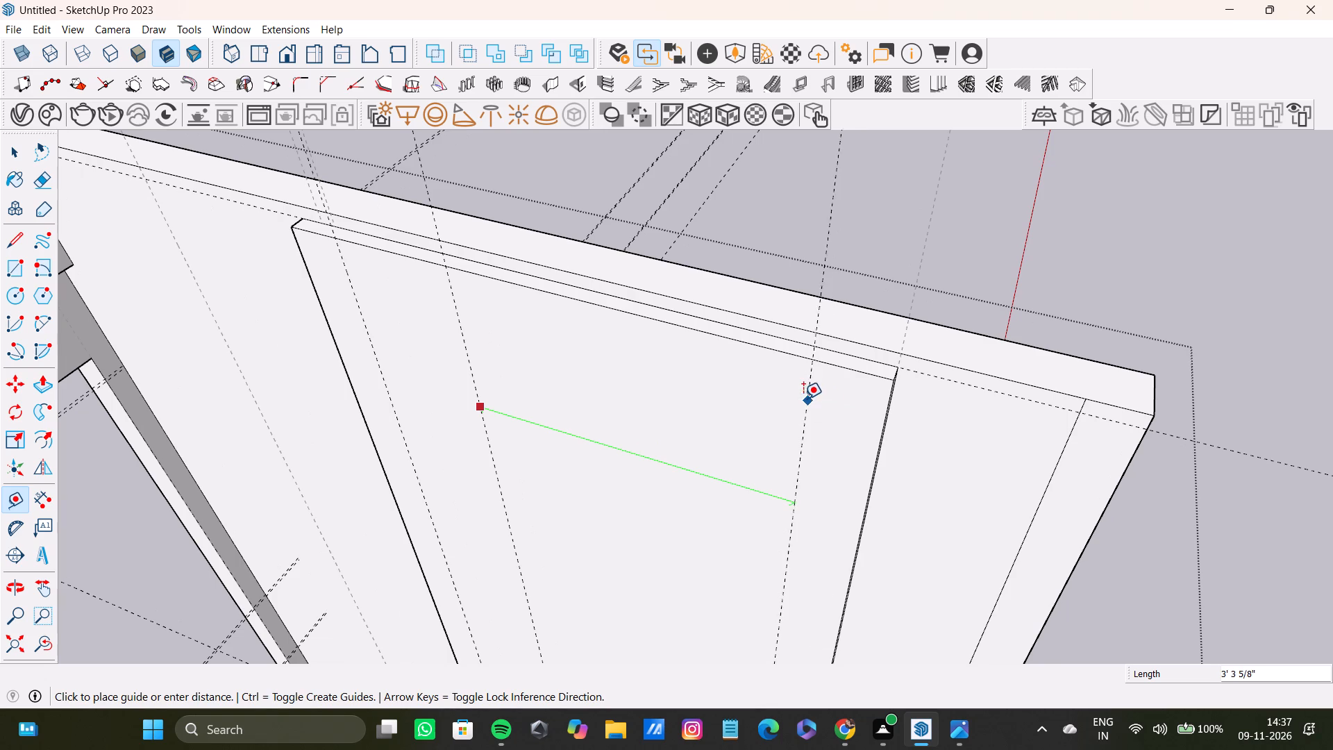
click(815, 403)
click(812, 403)
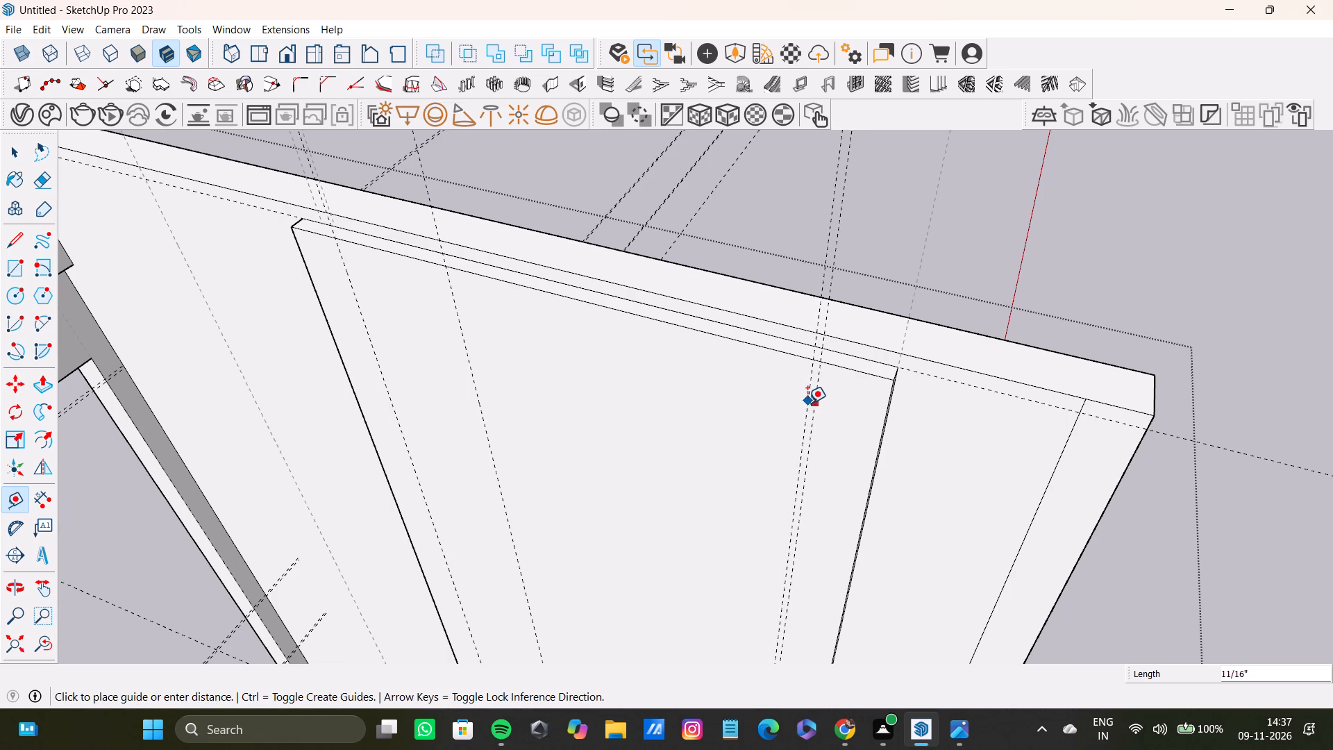
click(808, 403)
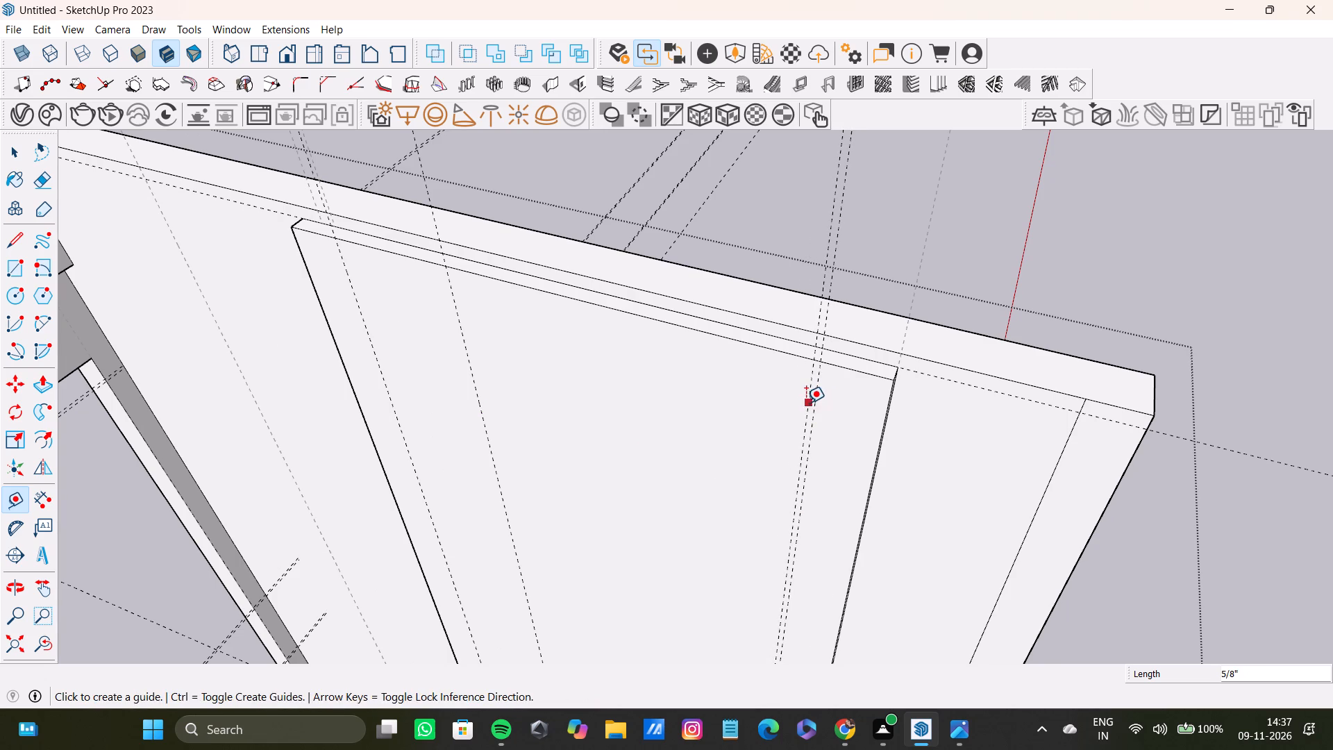
Add another pair of vertical guides 3/4" apart, starting about 4 1/4" from the previous pair toward the cabinets.
click(806, 403)
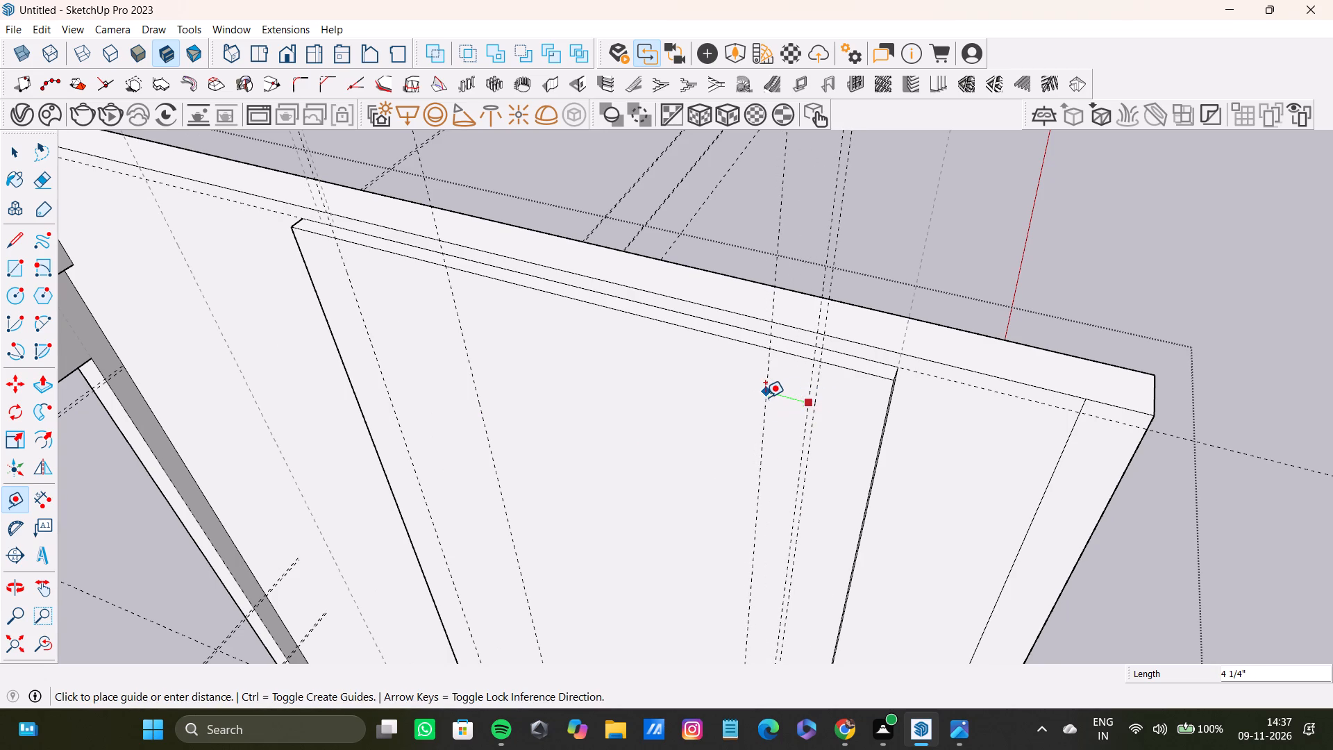
click(765, 397)
click(765, 397)
click(759, 396)
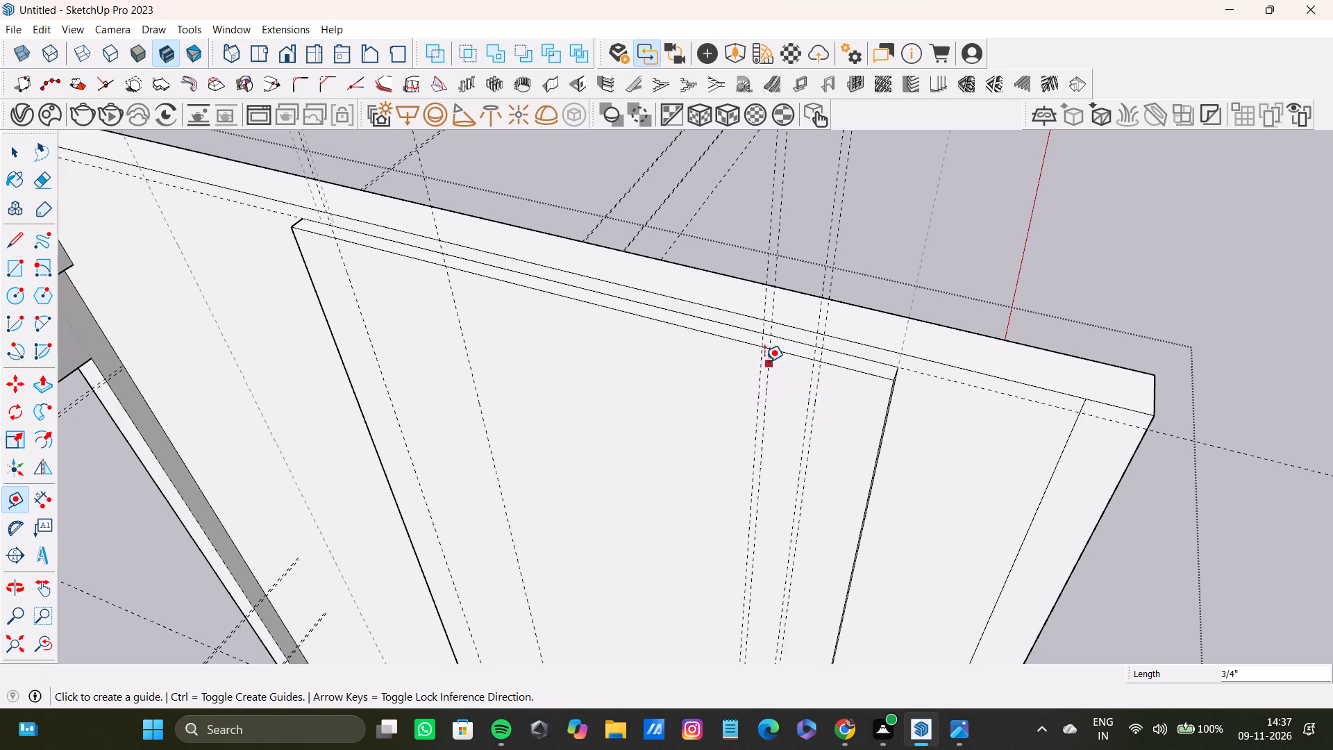
Examine the raised panel's lower edge and outer bottom corner near the floor, including where the vertical guides cross it.
scroll(631, 342, down, 6)
shift+middle_drag(630, 357, 688, 398)
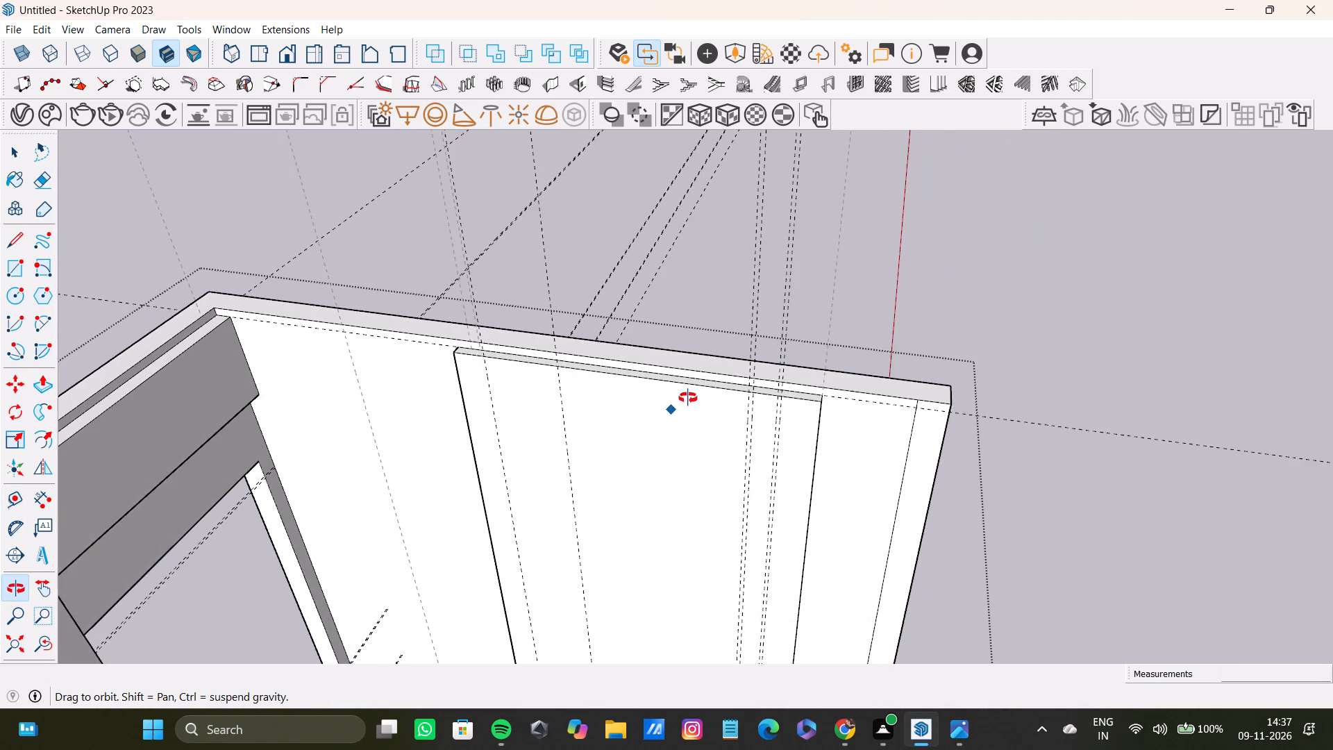
shift+middle_drag(688, 398, 656, 264)
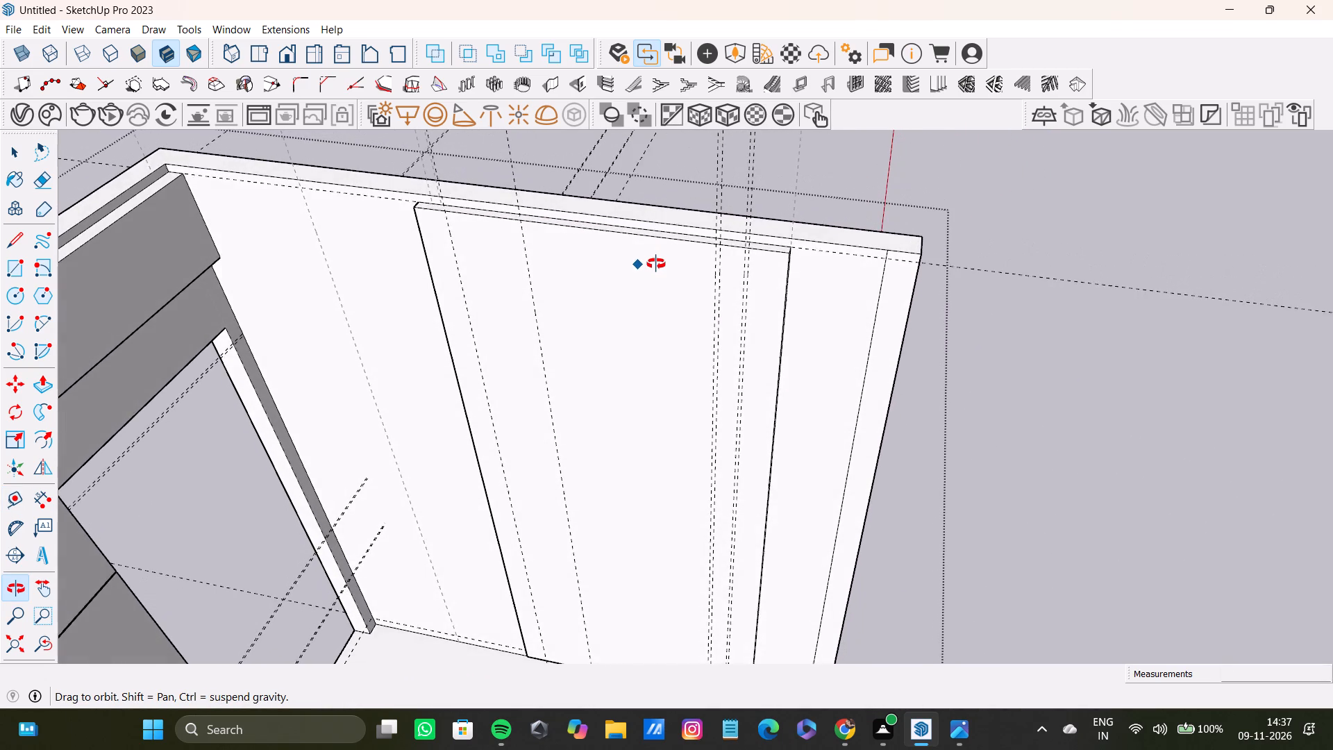
shift+middle_drag(656, 264, 633, 193)
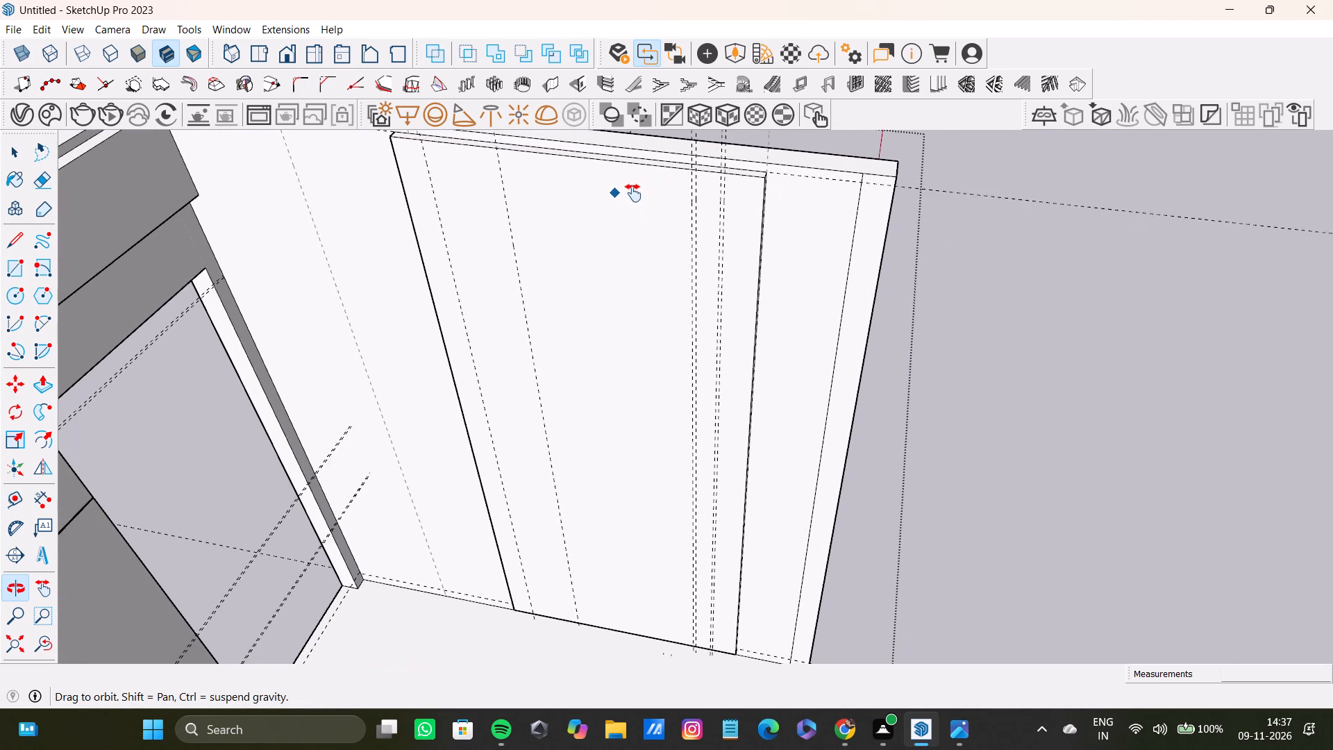
shift+middle_drag(633, 193, 631, 177)
scroll(702, 422, down, 4)
shift+middle_drag(702, 438, 646, 315)
scroll(668, 503, up, 3)
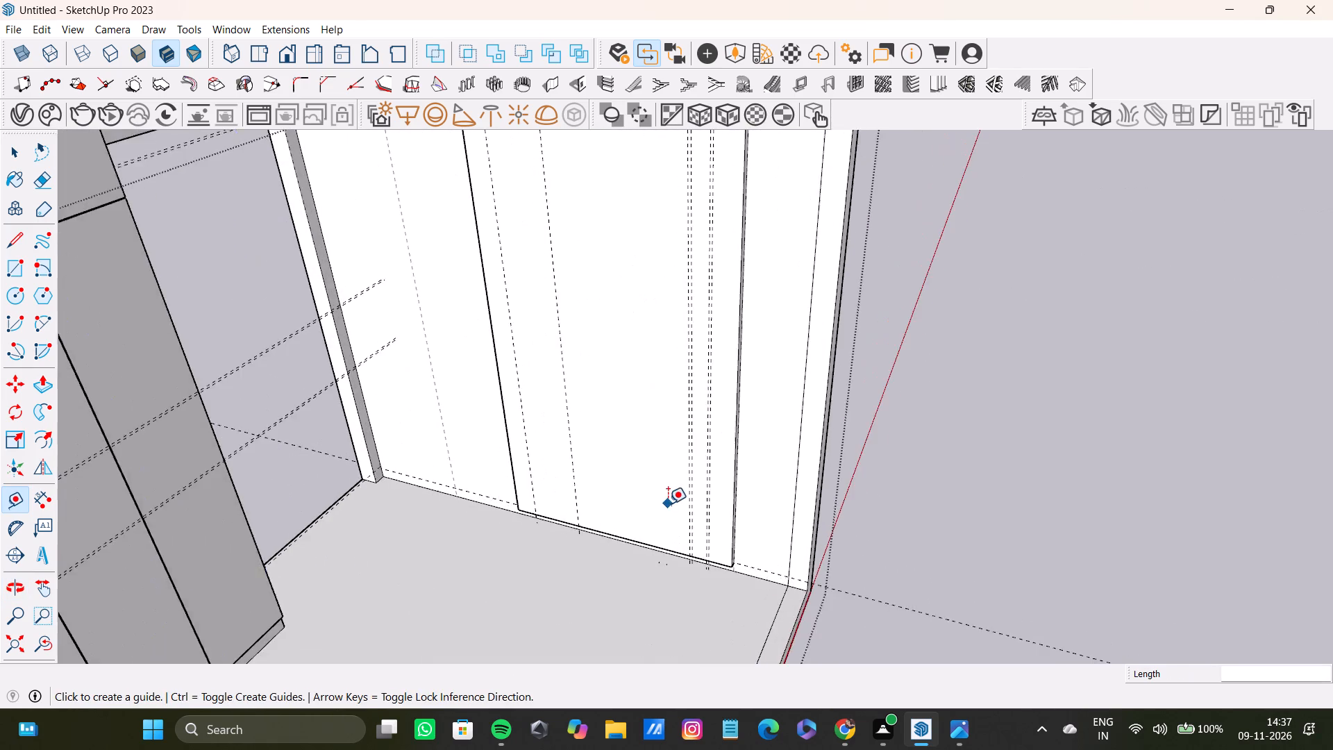
scroll(668, 503, up, 4)
shift+middle_drag(666, 544, 644, 467)
scroll(694, 510, up, 12)
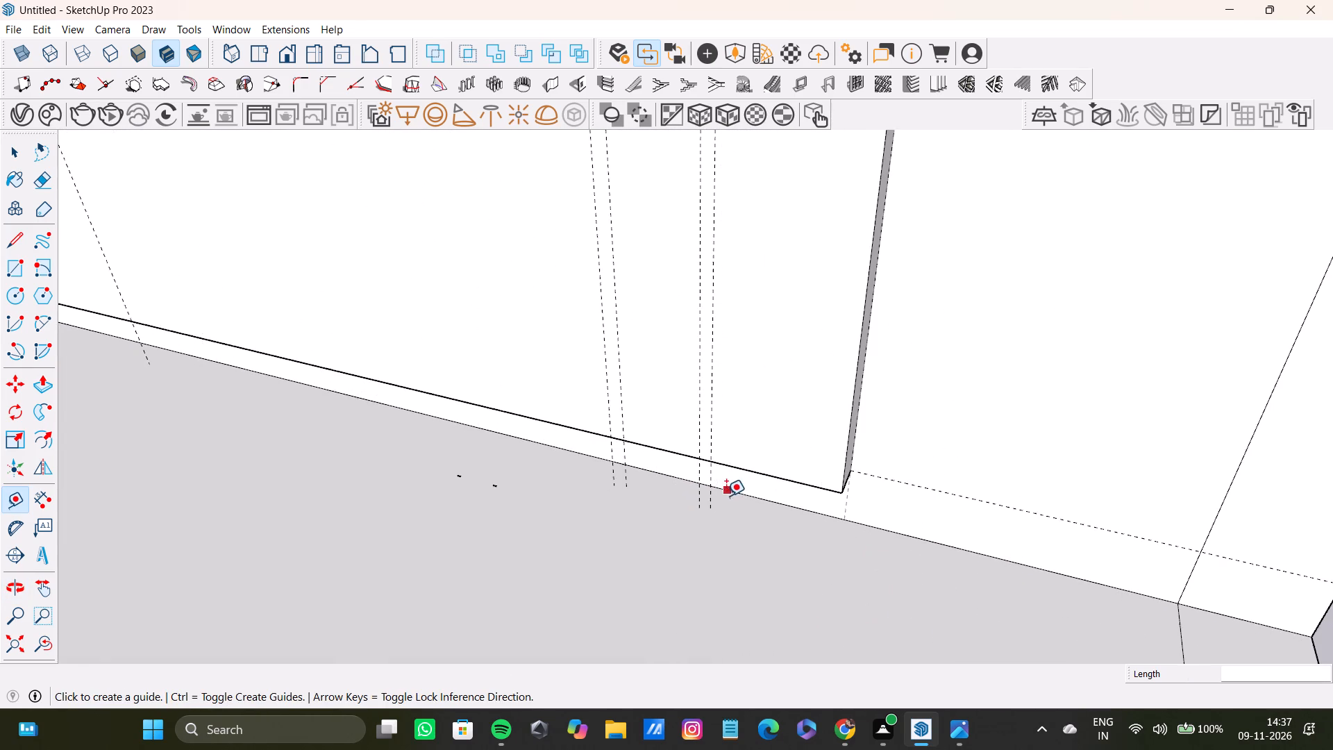
shift+middle_drag(728, 495, 705, 479)
scroll(870, 556, up, 4)
middle_drag(847, 536, 810, 430)
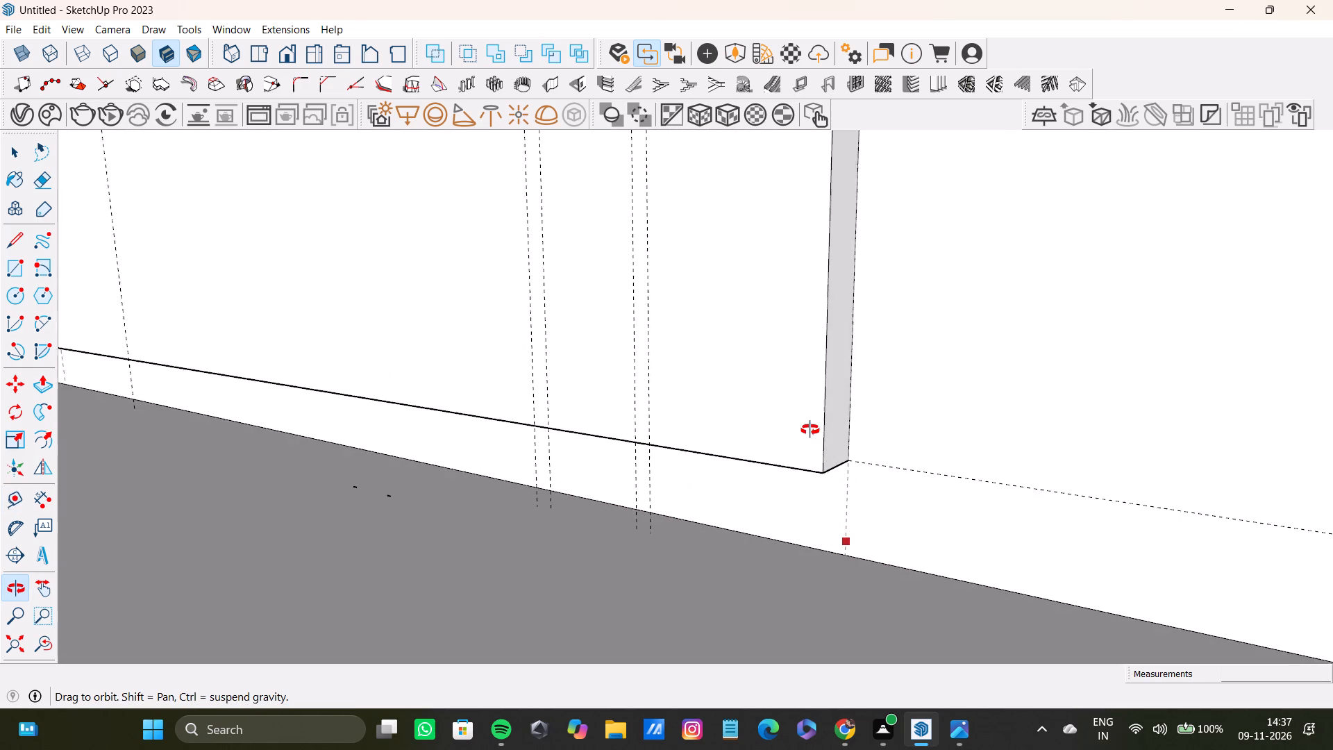
middle_drag(810, 430, 809, 370)
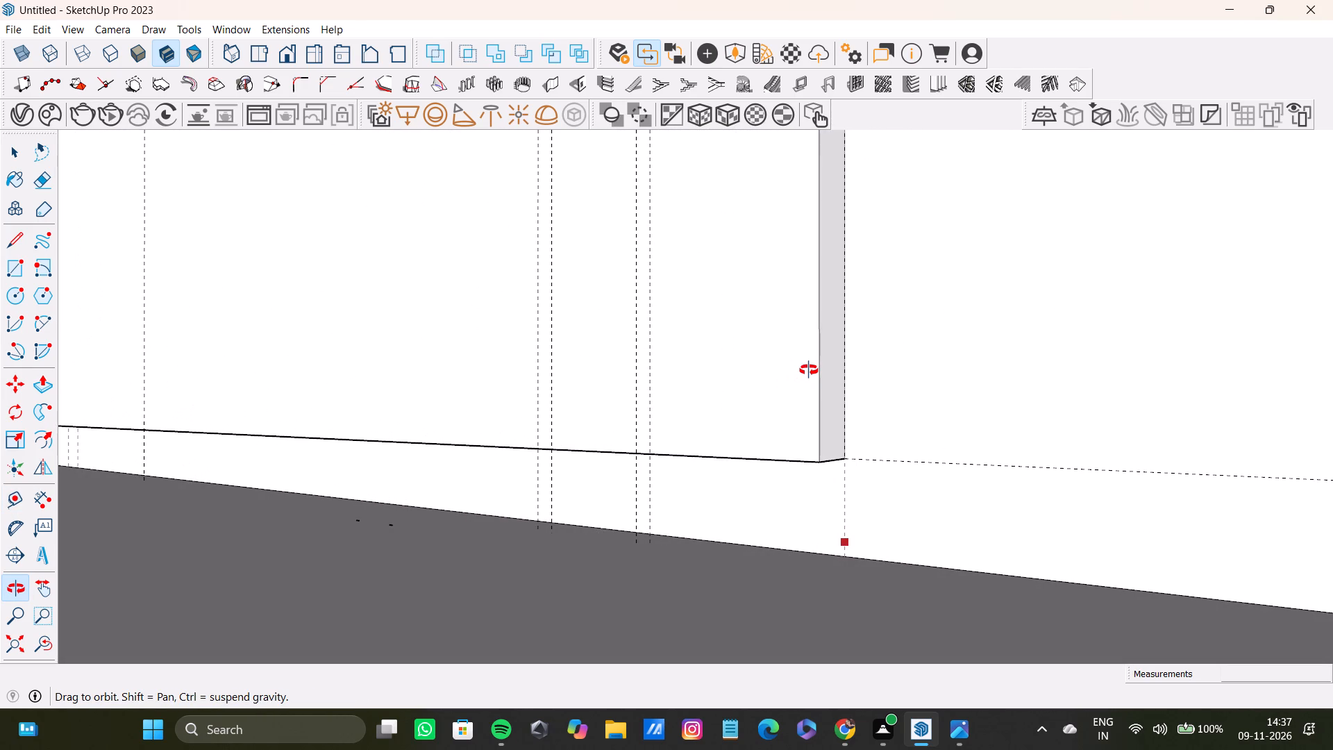
middle_drag(809, 370, 914, 428)
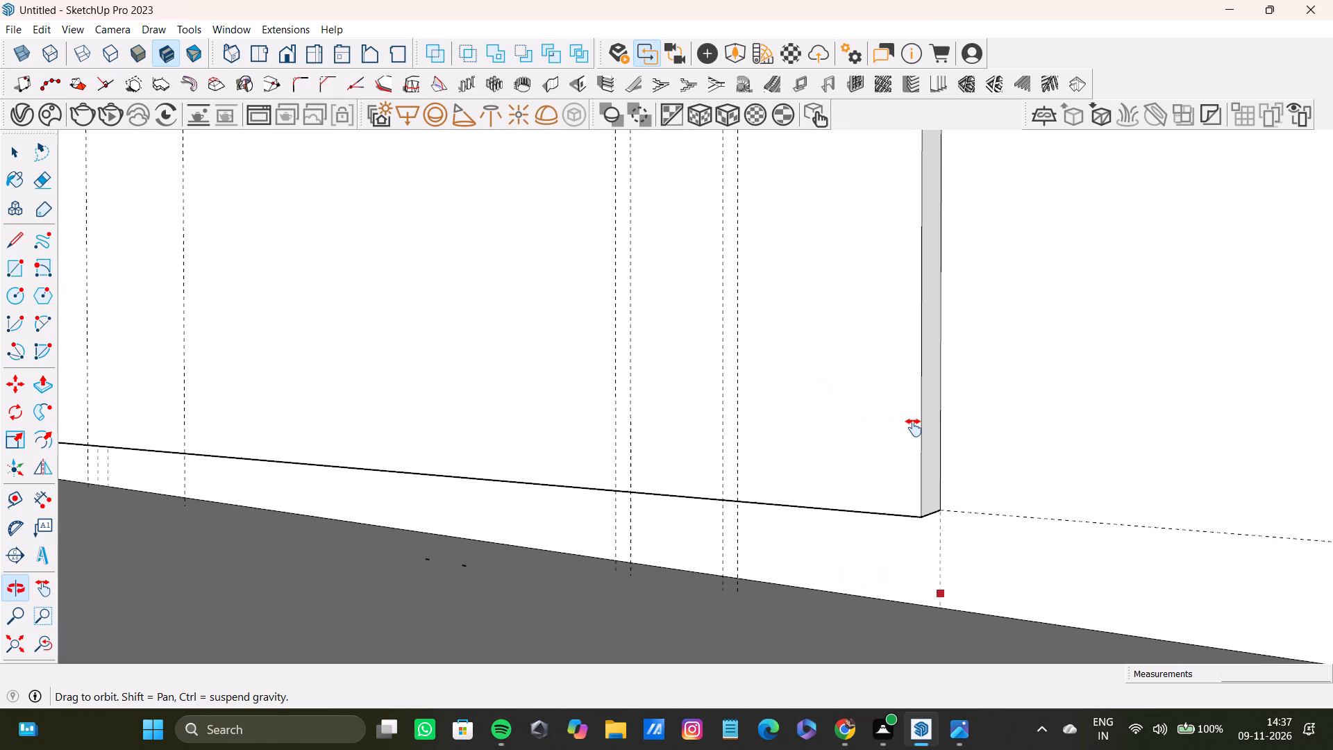
middle_drag(914, 428, 835, 342)
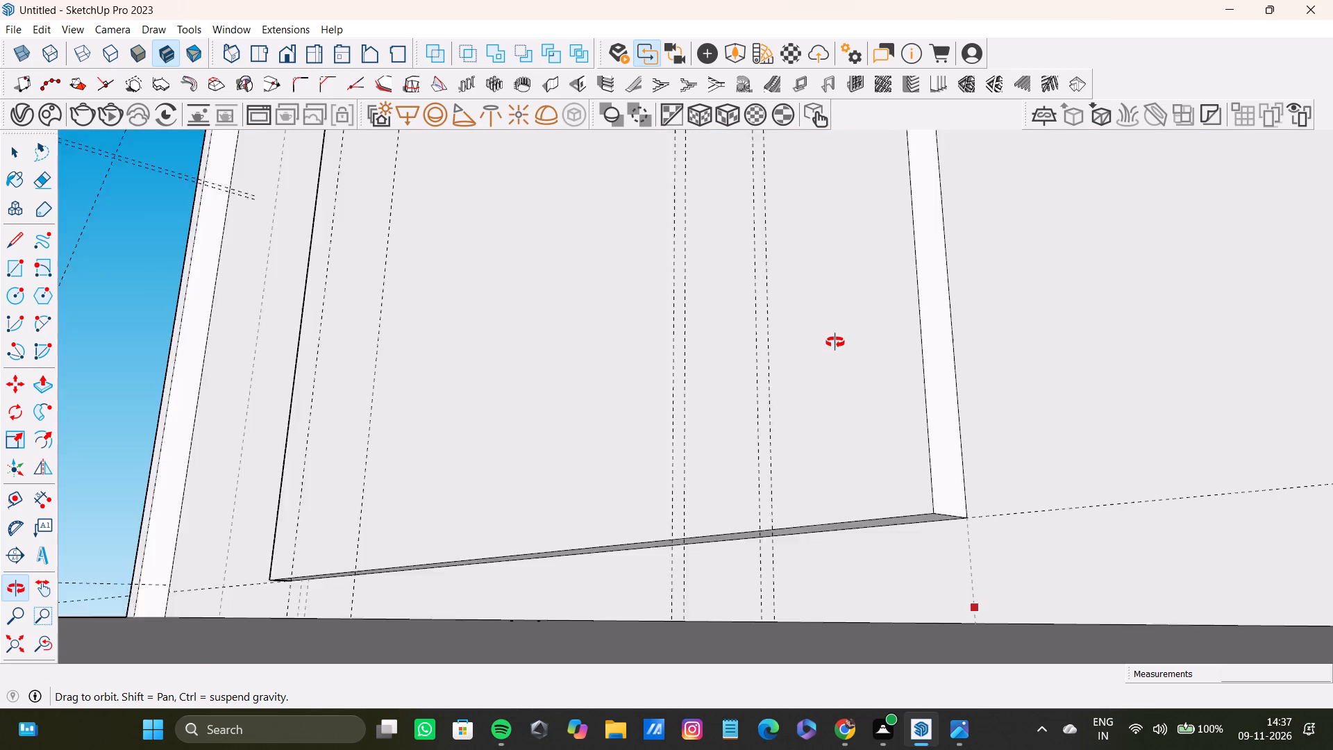
middle_drag(835, 342, 825, 358)
scroll(908, 483, up, 7)
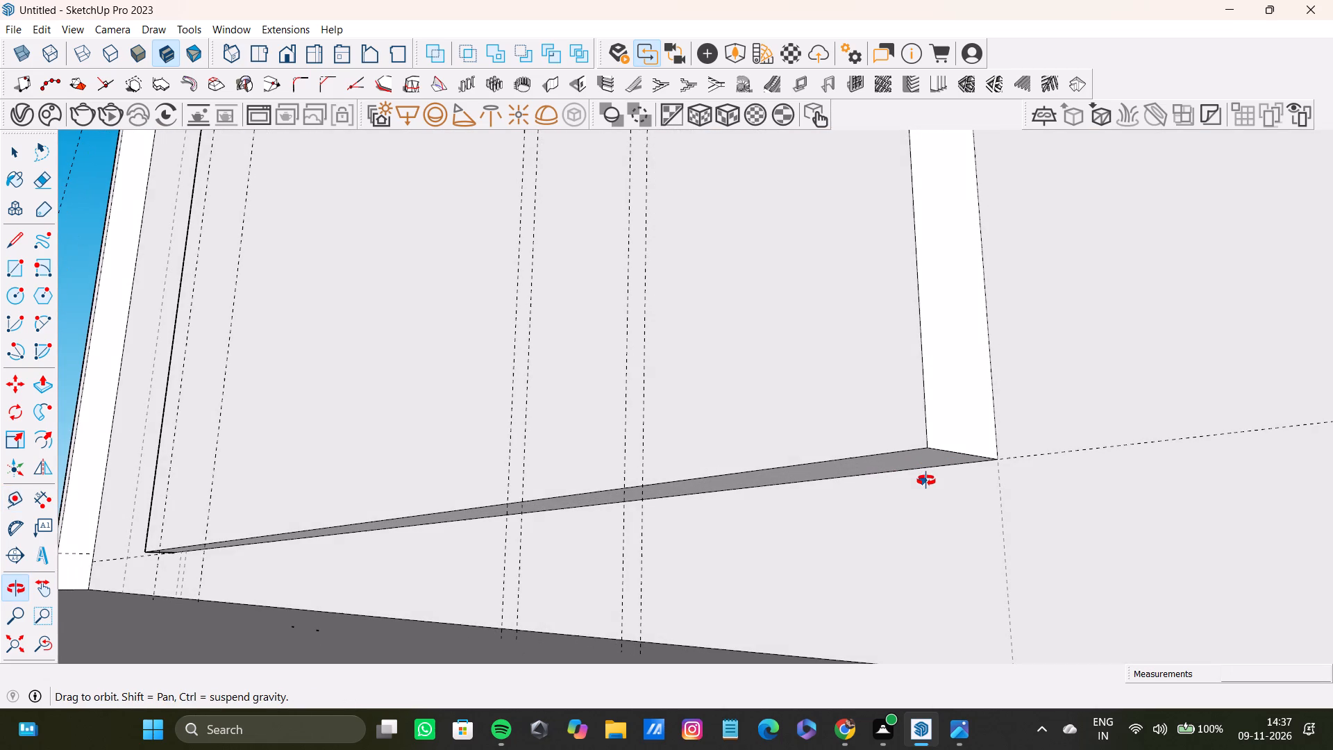
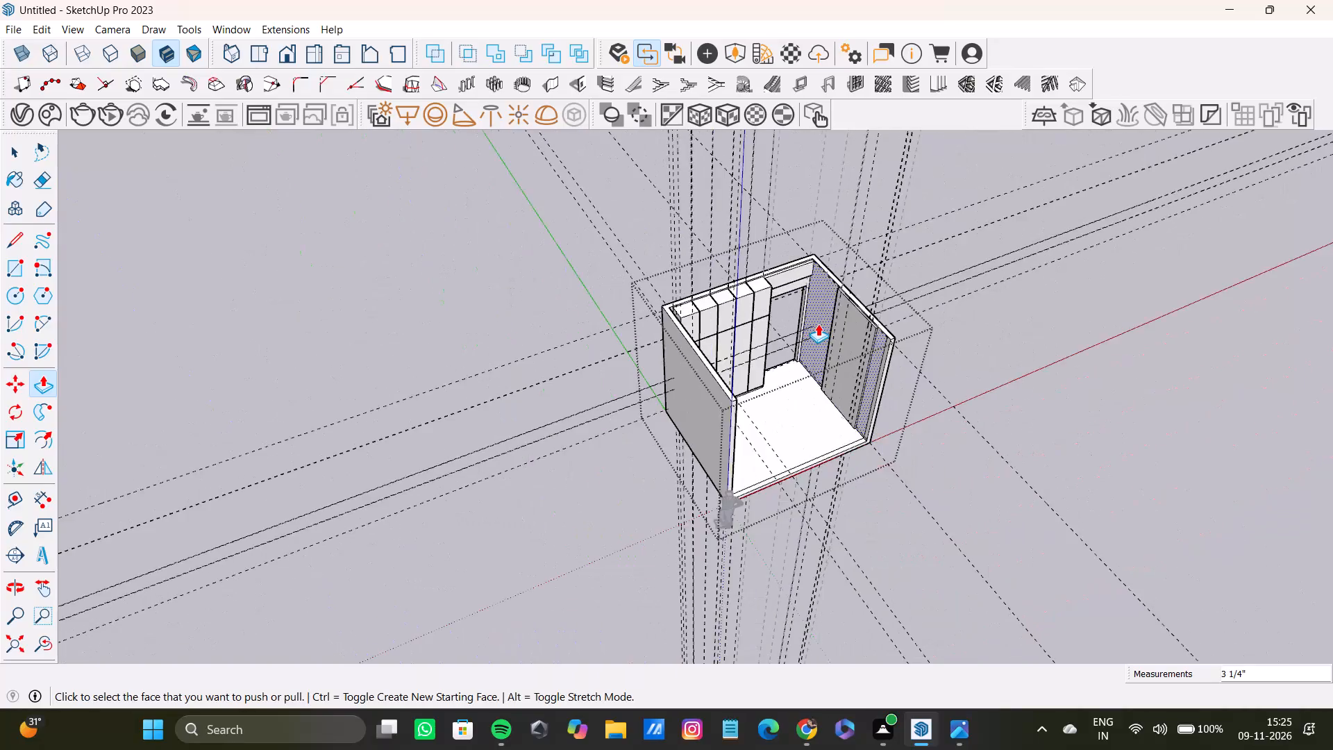
Draw a full-height rectangle on the raised panel's face between the first and second vertical guides, from its top edge to its bottom edge.
middle_drag(798, 371, 686, 312)
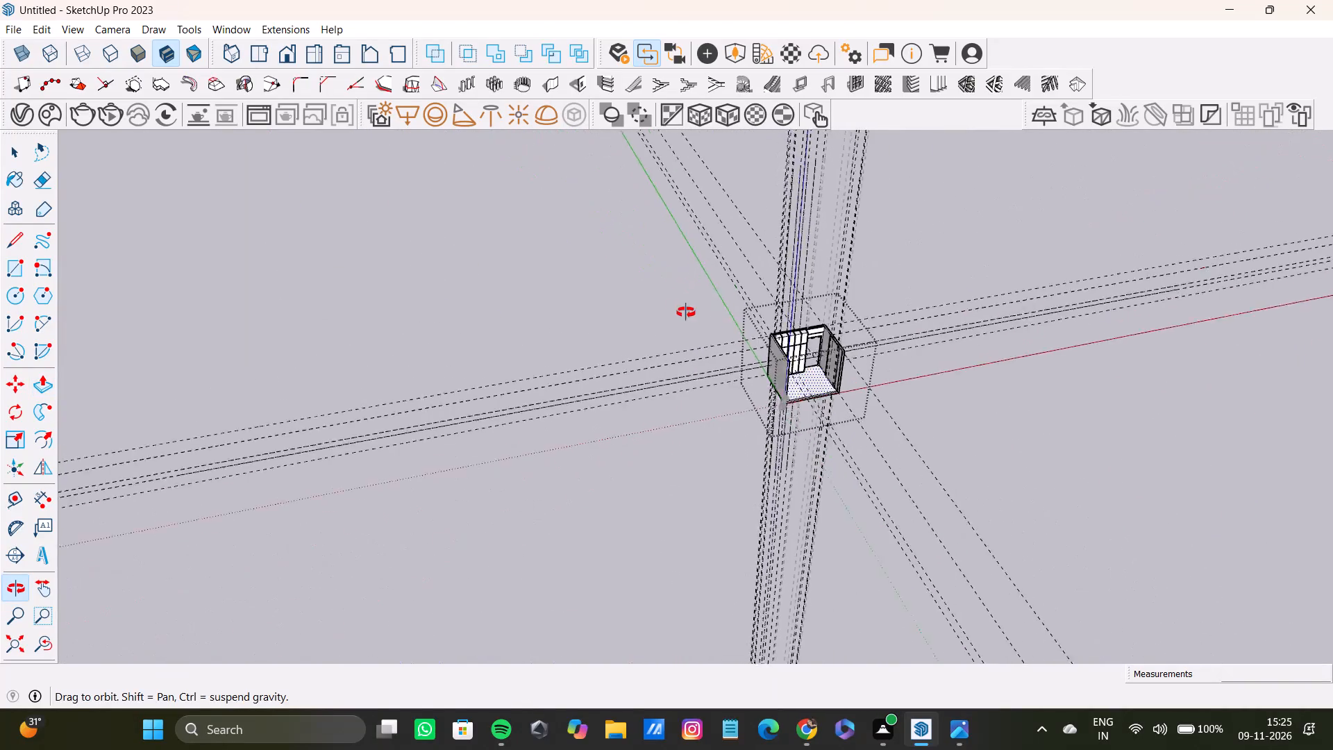
middle_drag(686, 312, 686, 315)
scroll(807, 327, up, 10)
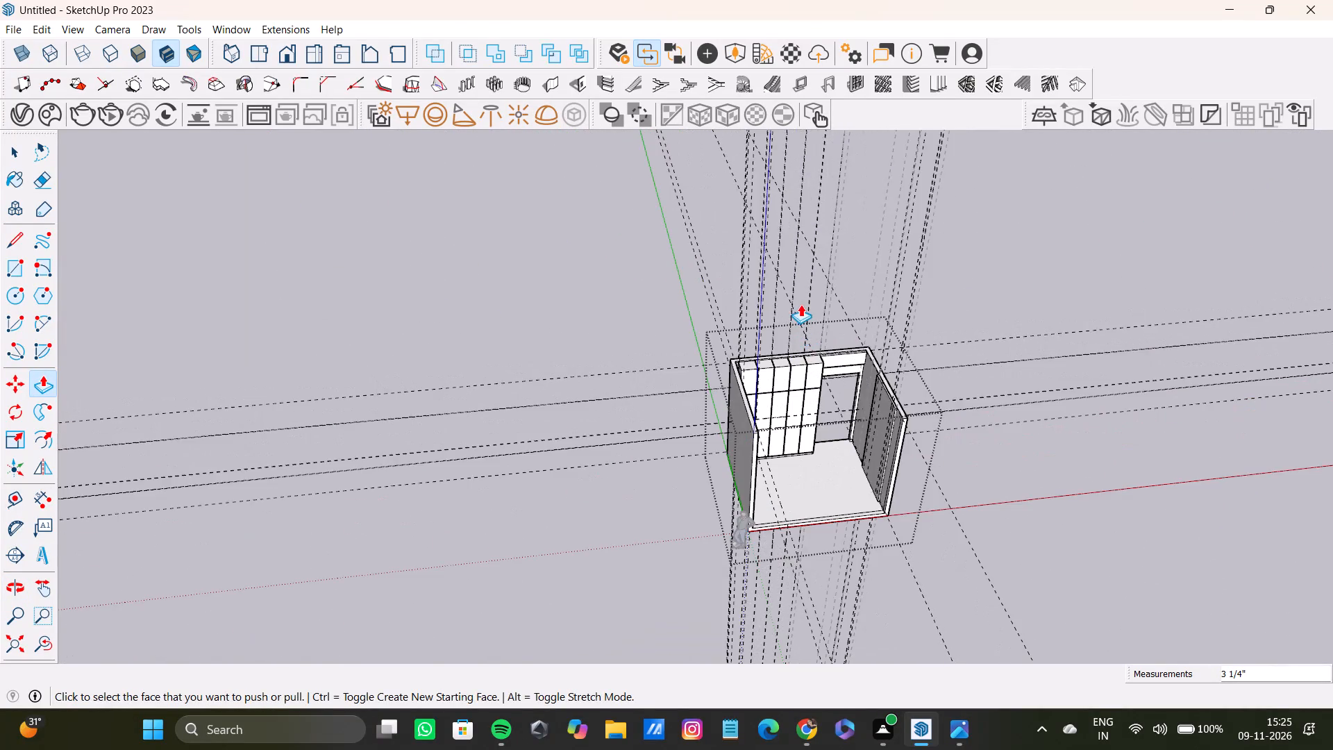
scroll(800, 304, down, 4)
shift+middle_drag(800, 304, 486, 356)
scroll(612, 434, up, 9)
middle_drag(473, 443, 776, 399)
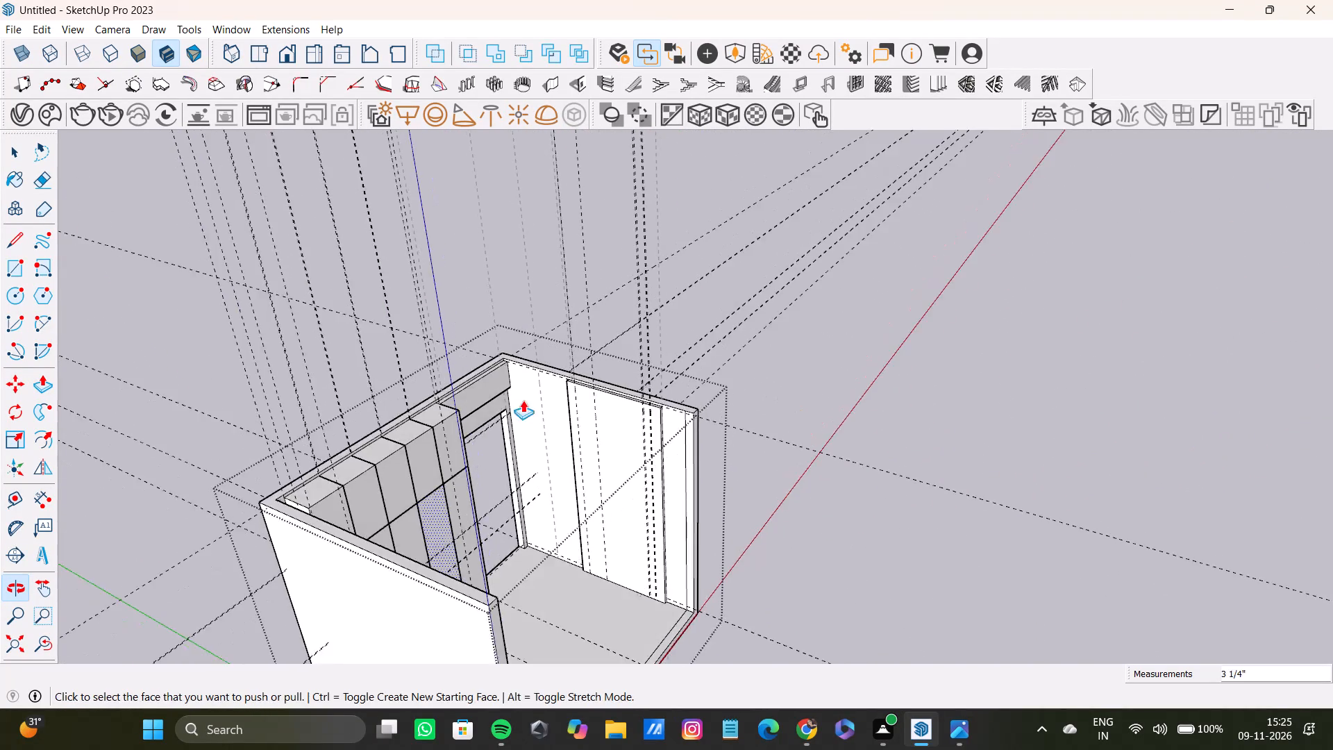
scroll(497, 415, up, 10)
scroll(617, 408, down, 5)
shift+middle_drag(617, 408, 574, 426)
scroll(576, 411, down, 5)
shift+middle_drag(576, 411, 578, 354)
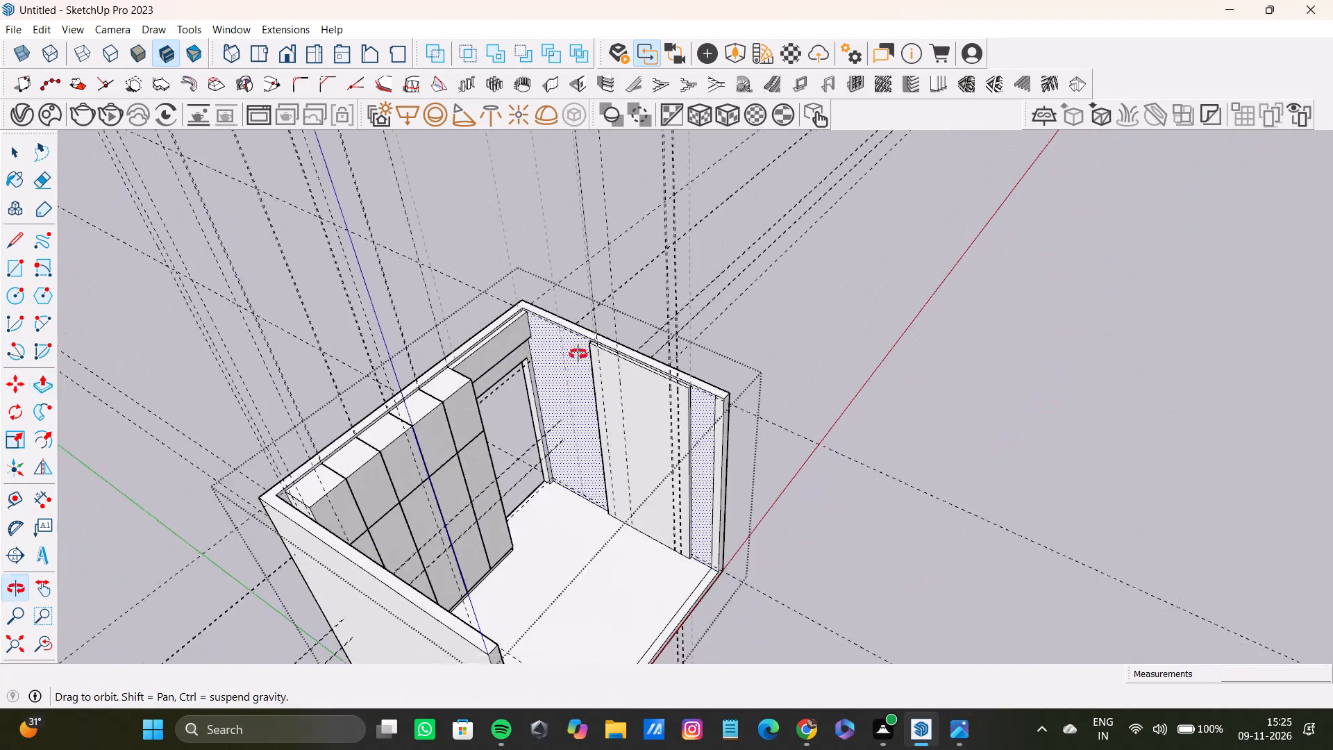
shift+middle_drag(578, 354, 577, 315)
scroll(659, 385, up, 8)
scroll(502, 307, up, 11)
shift+middle_drag(523, 285, 521, 392)
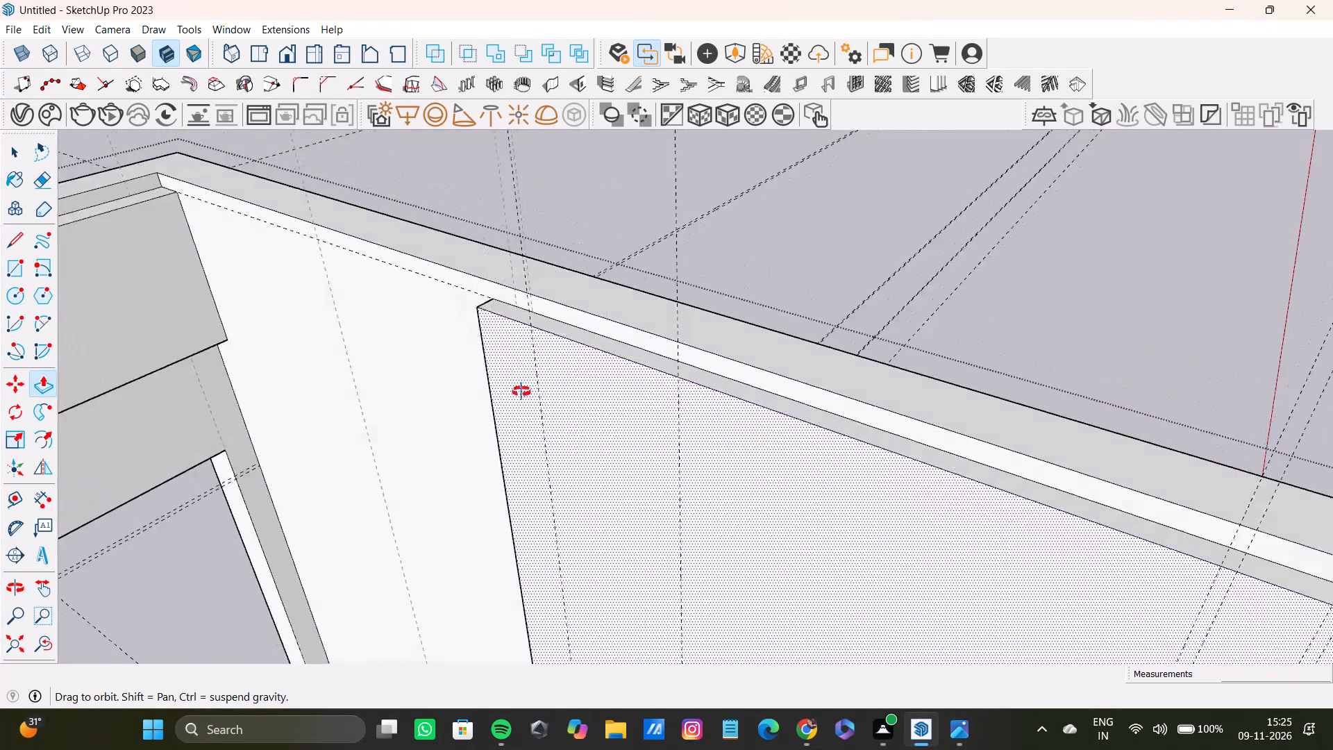
shift+middle_drag(521, 392, 523, 396)
scroll(576, 411, down, 4)
middle_drag(573, 426, 585, 446)
key(r)
scroll(533, 397, up, 3)
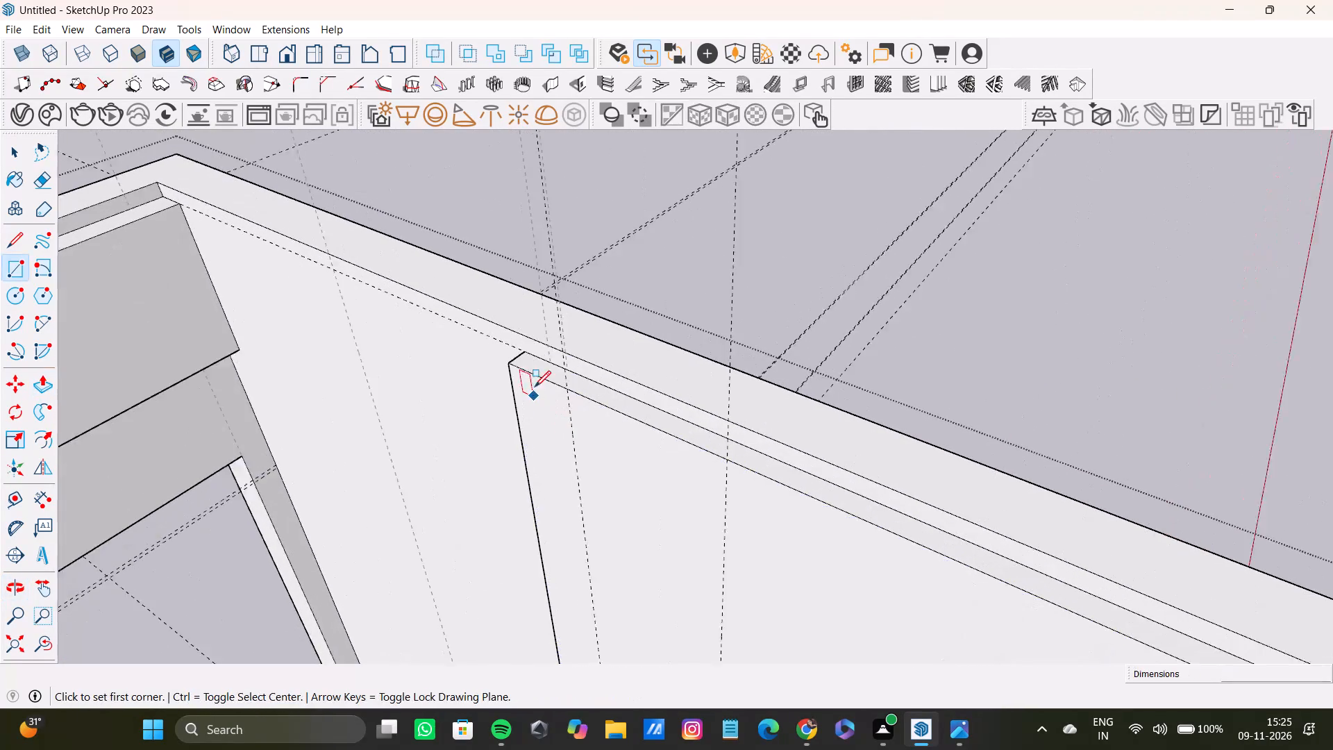
scroll(535, 387, up, 12)
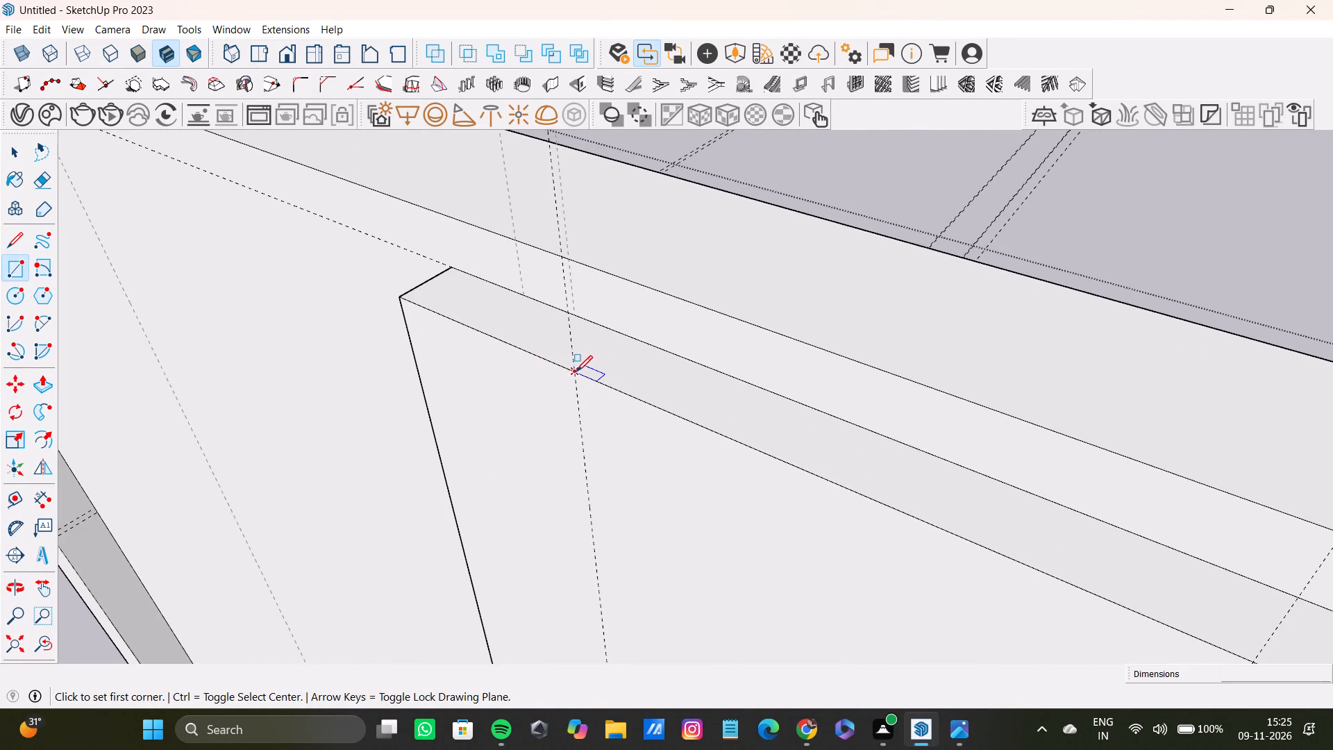
click(576, 372)
scroll(702, 545, down, 14)
shift+middle_drag(812, 615, 551, 290)
scroll(652, 530, up, 1)
middle_drag(653, 531, 644, 502)
scroll(605, 410, down, 4)
shift+middle_drag(627, 495, 617, 450)
scroll(604, 374, down, 4)
middle_drag(630, 502, 559, 266)
scroll(561, 358, down, 4)
scroll(621, 538, up, 1)
middle_drag(621, 538, 572, 333)
scroll(555, 433, up, 9)
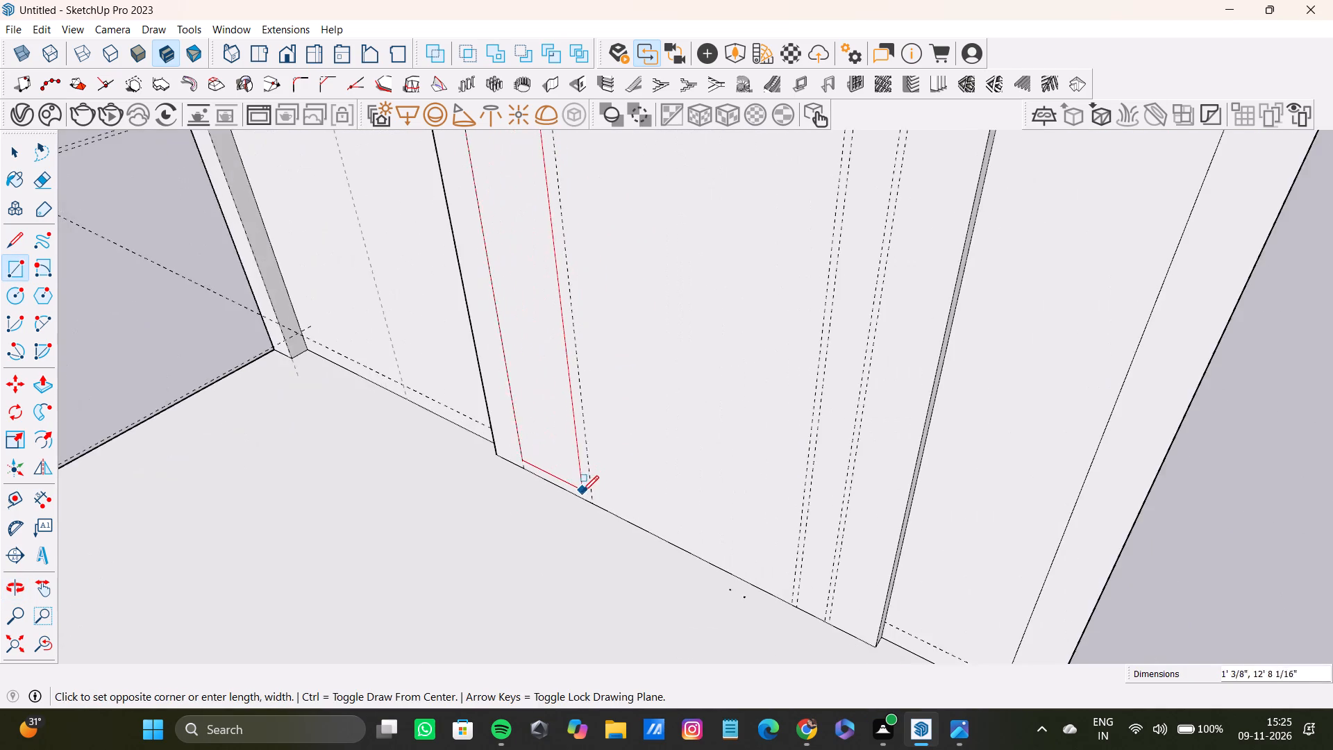
scroll(582, 492, up, 3)
click(594, 506)
Push/Pull the wide strip between the first and second guides back through the panel's full thickness, about 1 7/8".
scroll(569, 467, down, 18)
shift+middle_drag(533, 298, 537, 320)
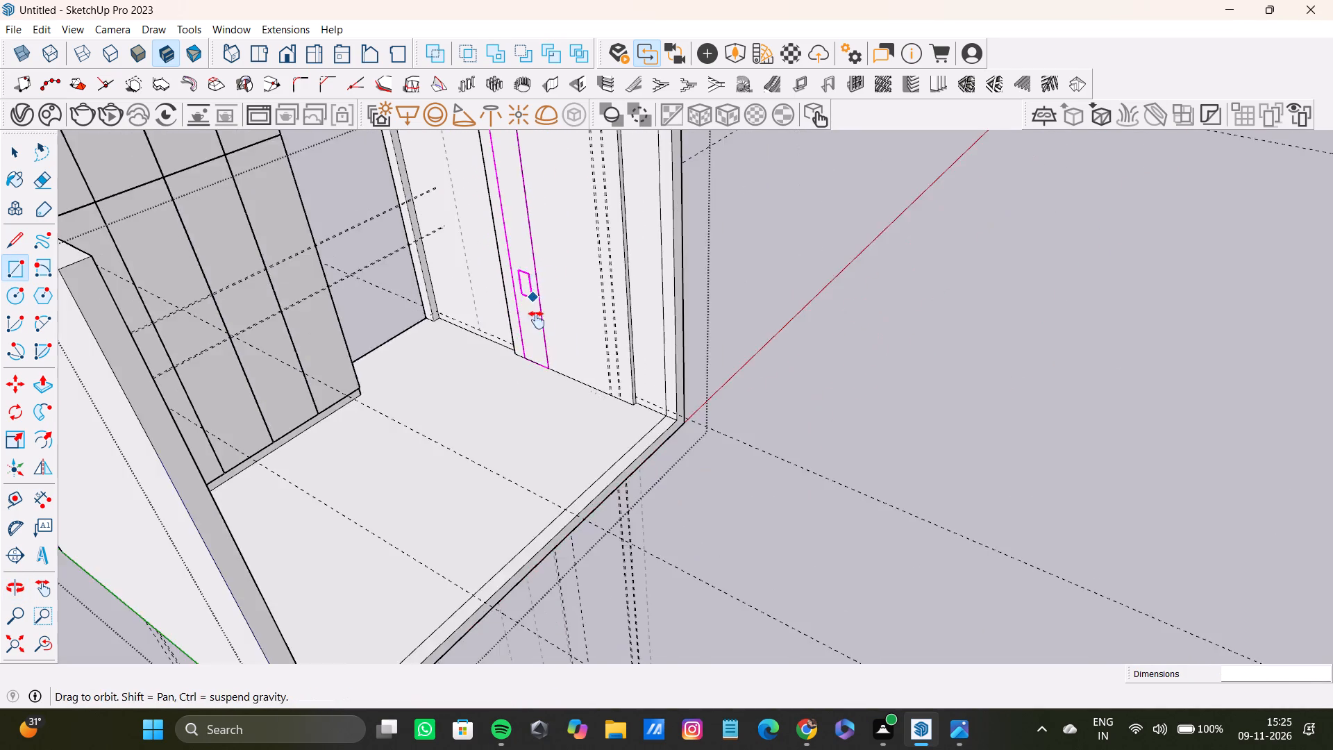
shift+middle_drag(537, 320, 614, 558)
scroll(564, 377, down, 5)
scroll(562, 376, up, 1)
shift+middle_drag(562, 376, 508, 508)
scroll(523, 460, up, 7)
key(space)
scroll(537, 446, up, 4)
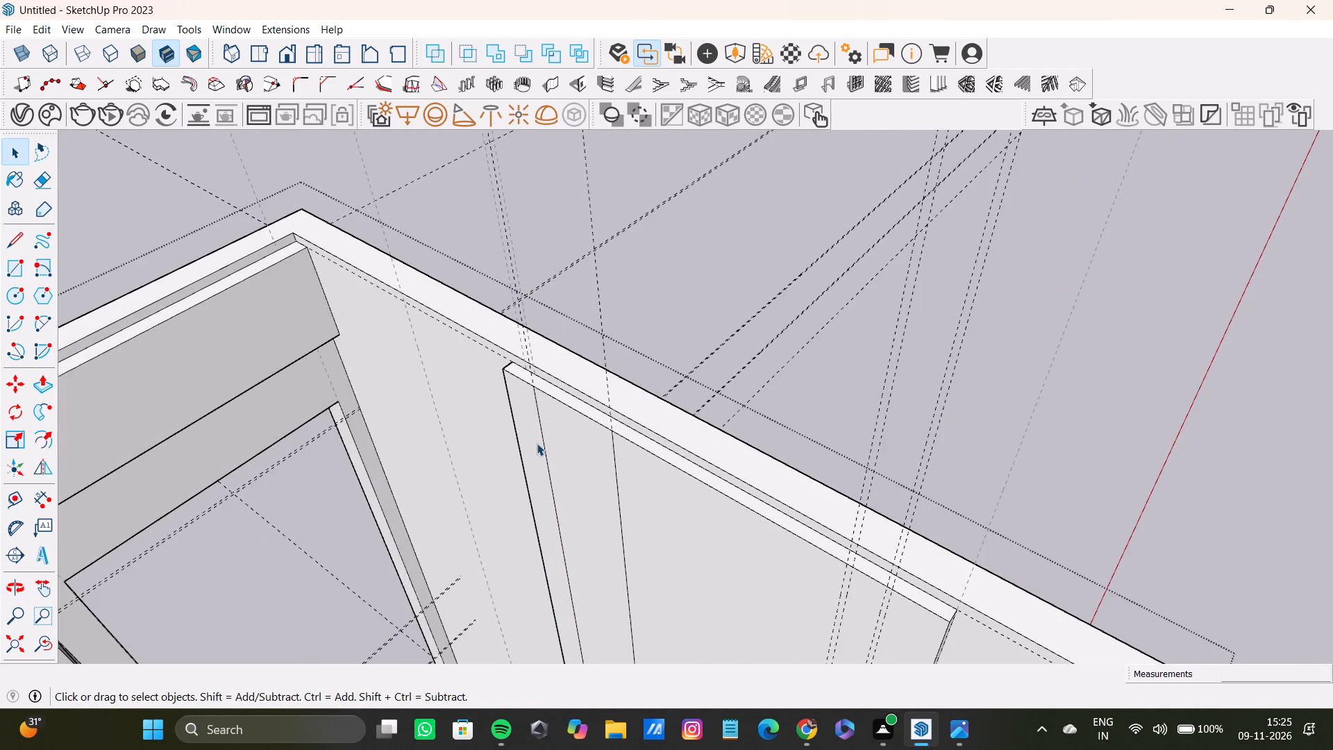
middle_drag(565, 437, 548, 447)
click(586, 444)
key(p)
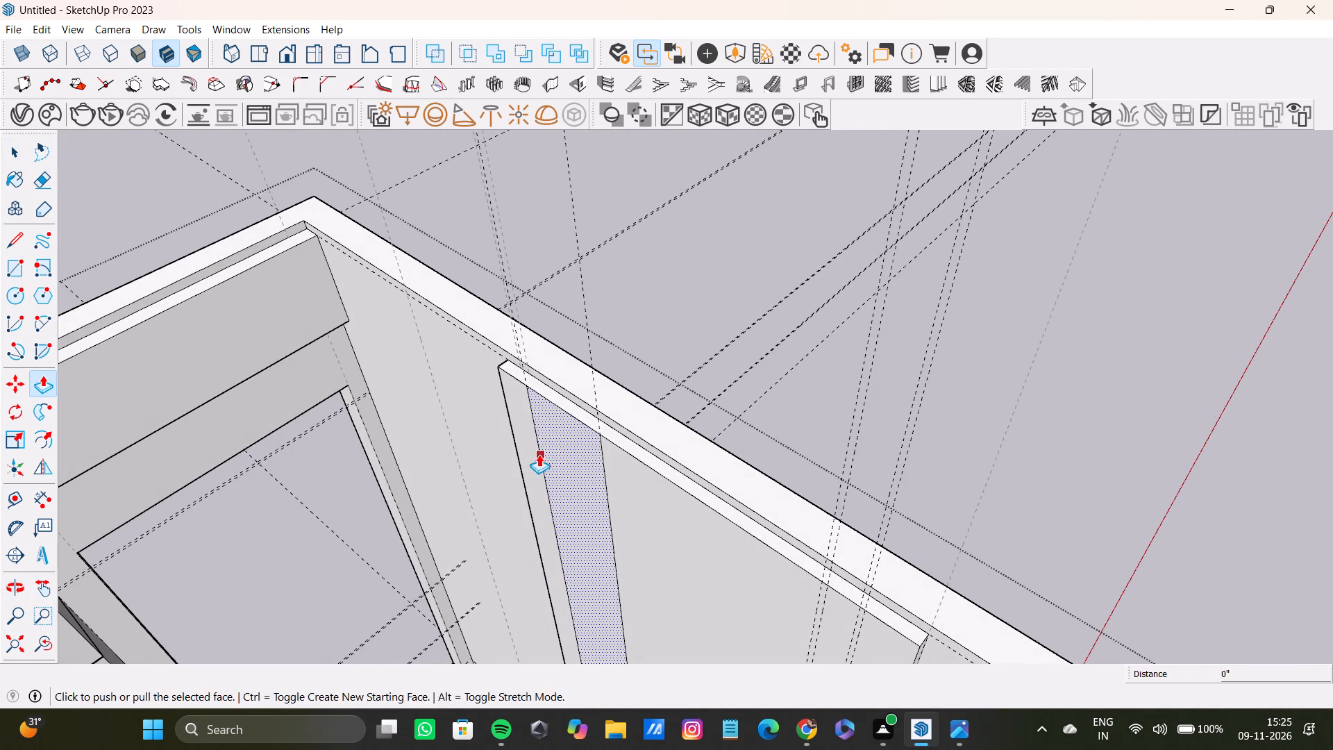
drag(539, 453, 551, 444)
scroll(557, 403, up, 4)
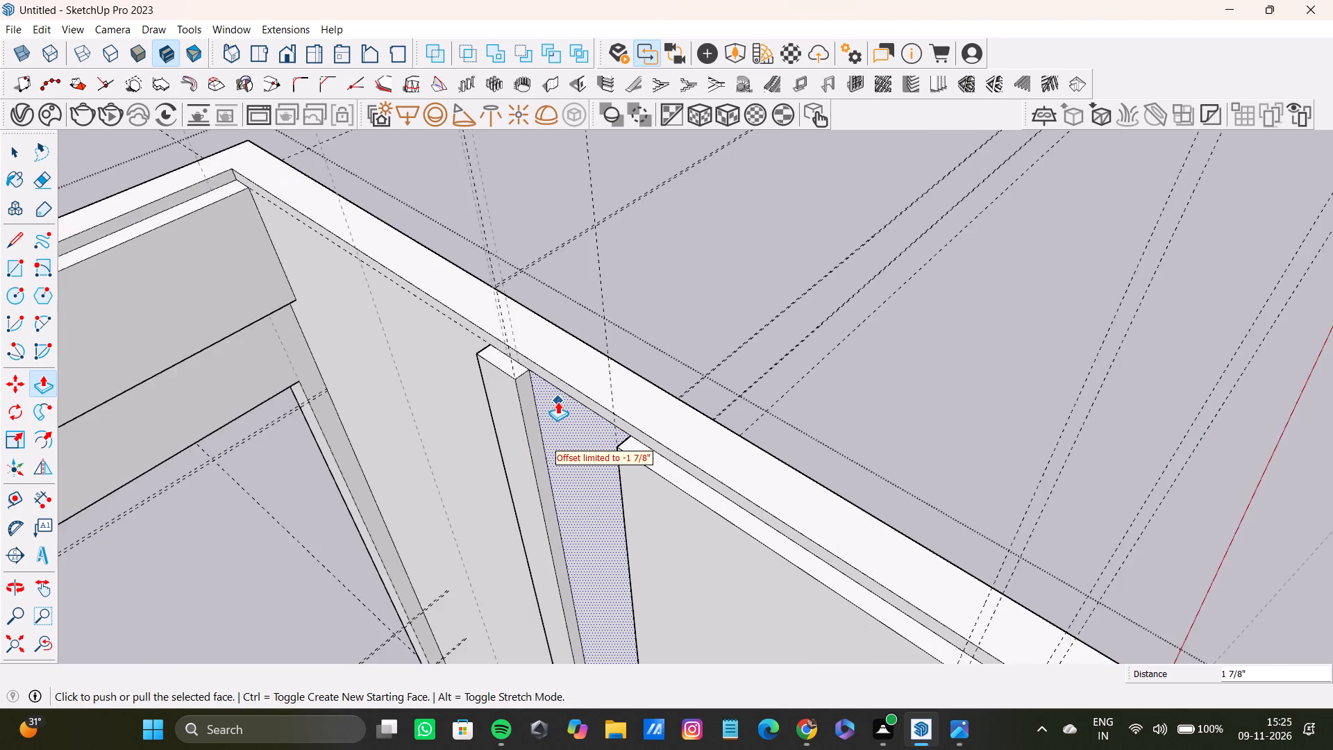
scroll(557, 401, up, 9)
drag(553, 385, 546, 385)
Draw a full-height rectangle, 3/4" by about 12' 9 15/16", between the pair of guides nearer the recessed strip.
scroll(546, 385, down, 15)
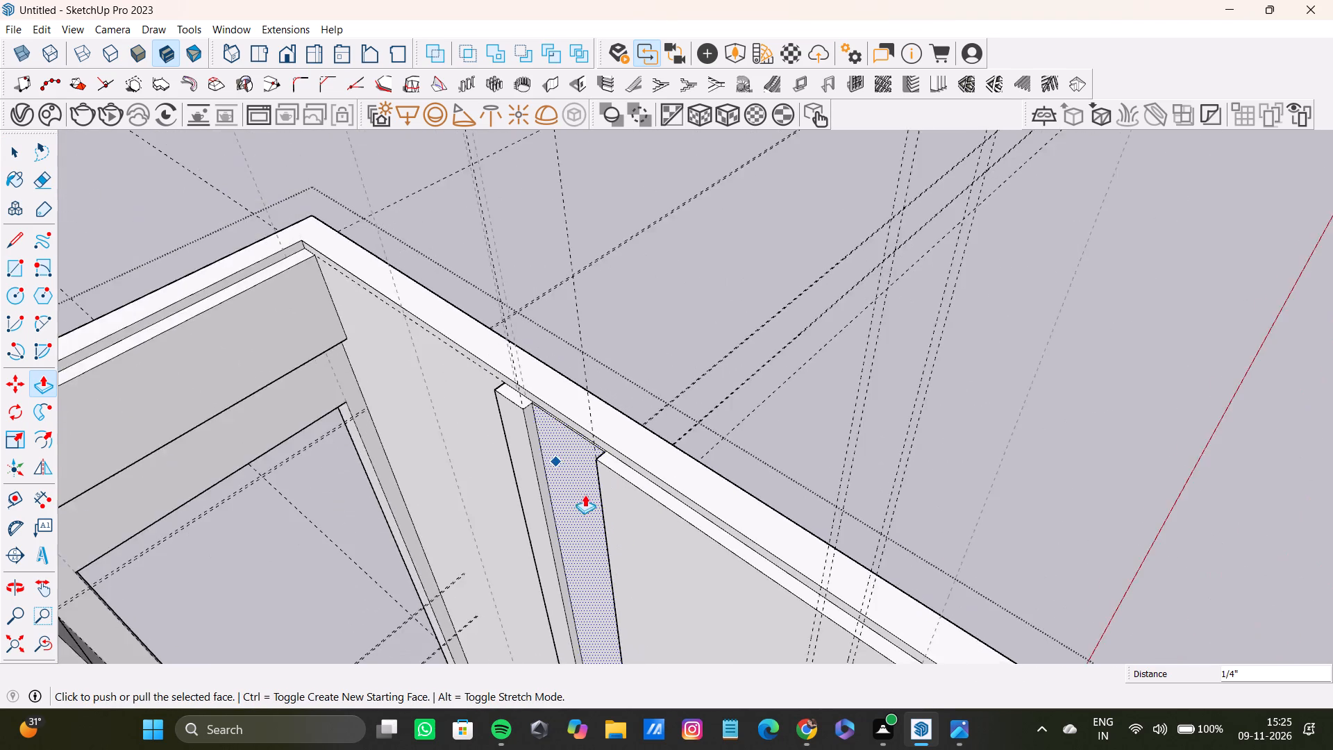
scroll(585, 494, down, 4)
shift+middle_drag(586, 497, 768, 326)
scroll(632, 412, down, 5)
shift+middle_drag(631, 419, 544, 433)
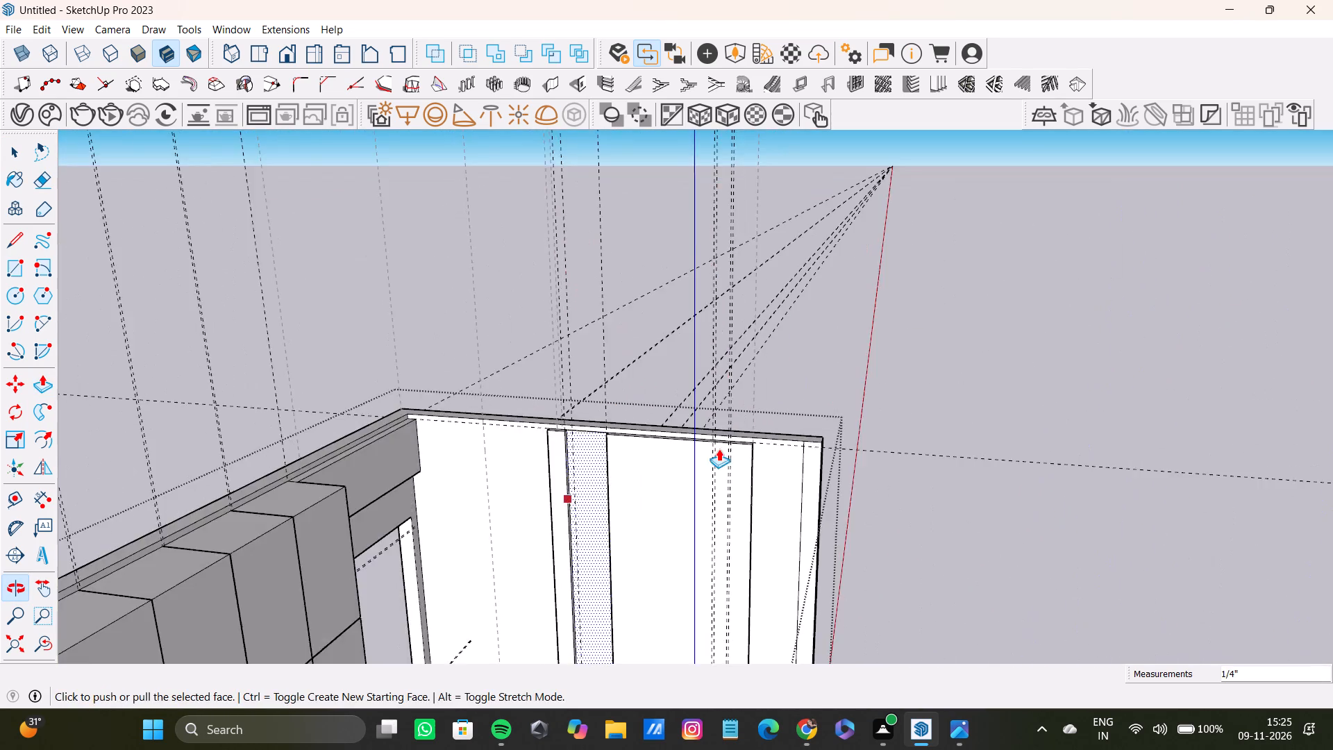
scroll(729, 449, up, 16)
shift+middle_drag(705, 468, 691, 451)
key(r)
scroll(660, 436, up, 3)
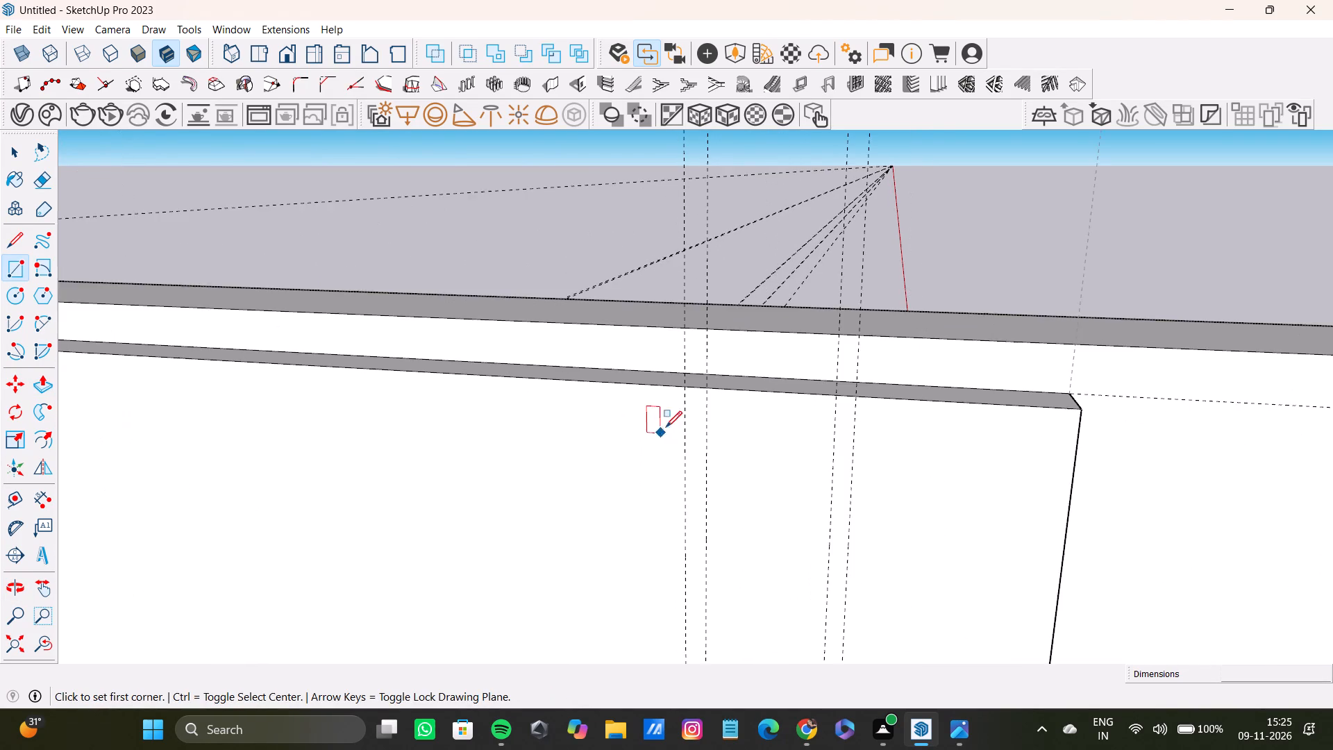
scroll(666, 427, up, 9)
click(682, 369)
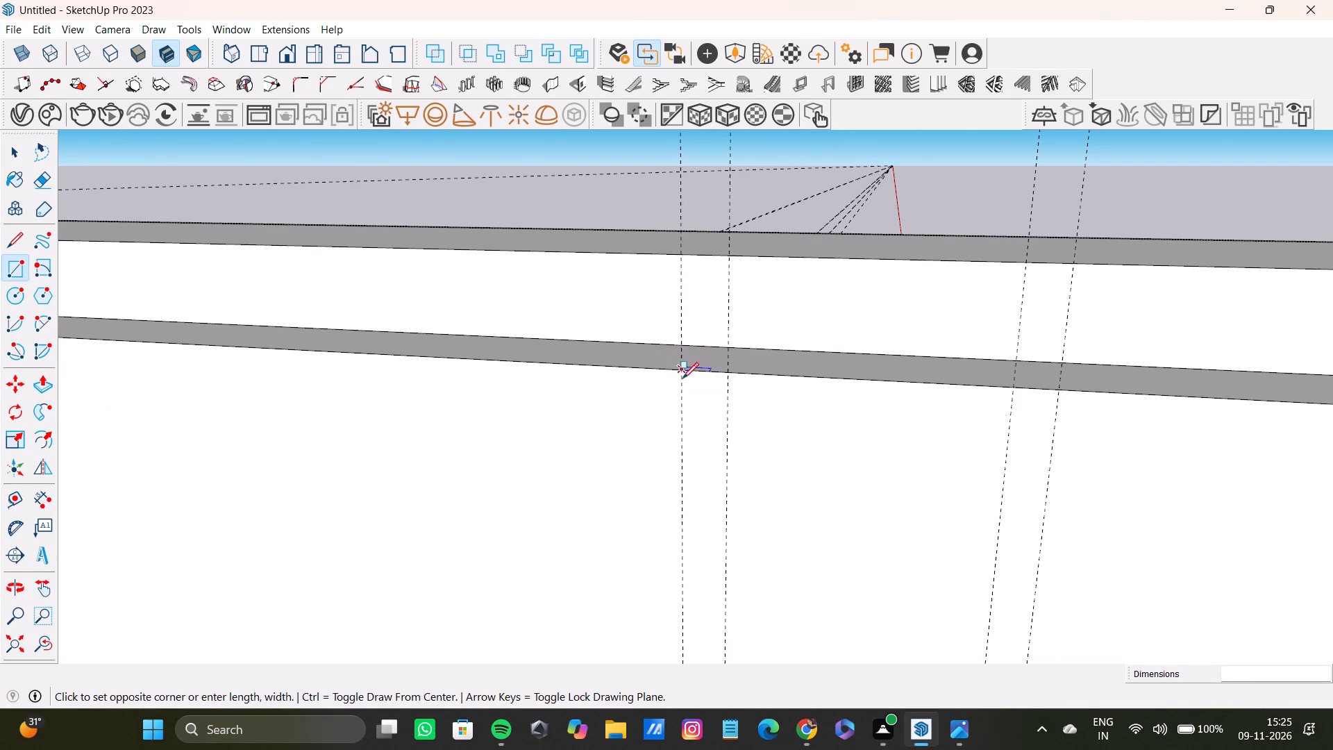
scroll(730, 505, down, 4)
shift+middle_drag(732, 521, 678, 331)
scroll(676, 330, down, 5)
shift+middle_drag(683, 512, 656, 320)
scroll(666, 465, down, 1)
middle_drag(668, 529, 627, 208)
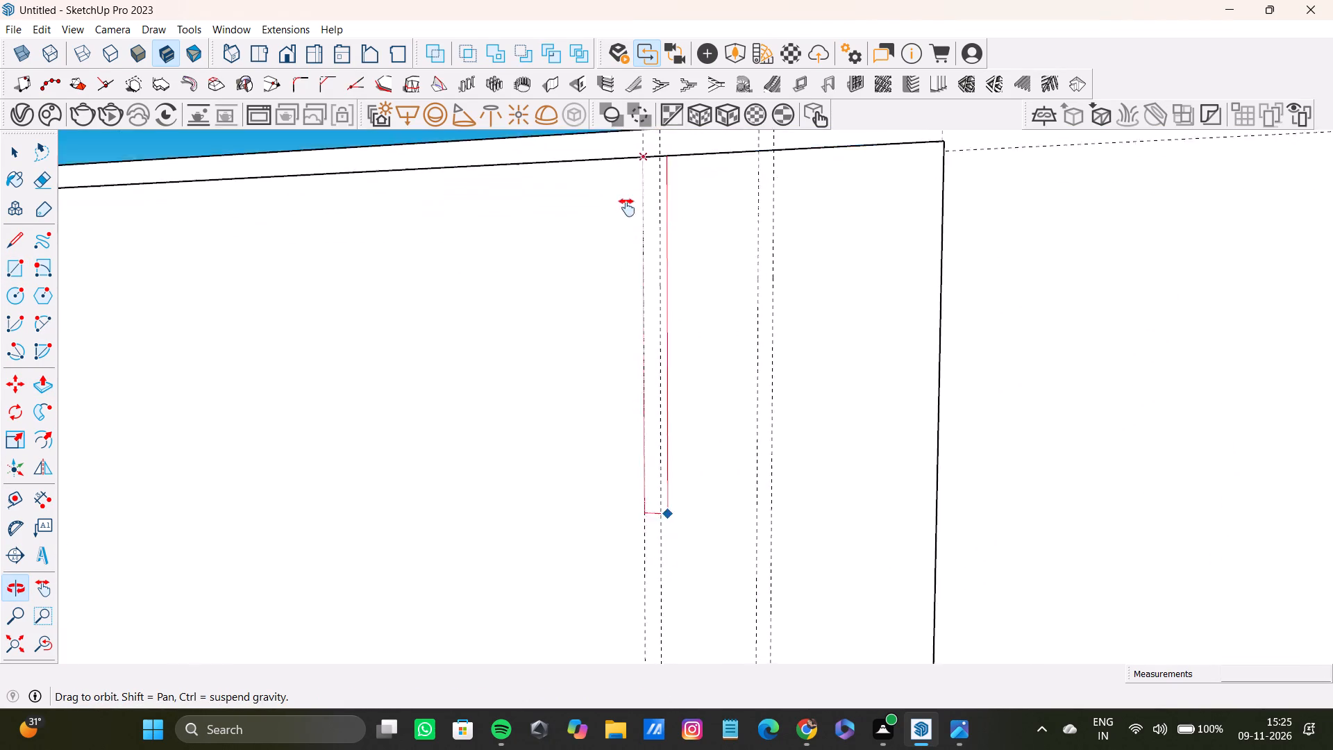
middle_drag(627, 208, 639, 430)
scroll(660, 294, up, 12)
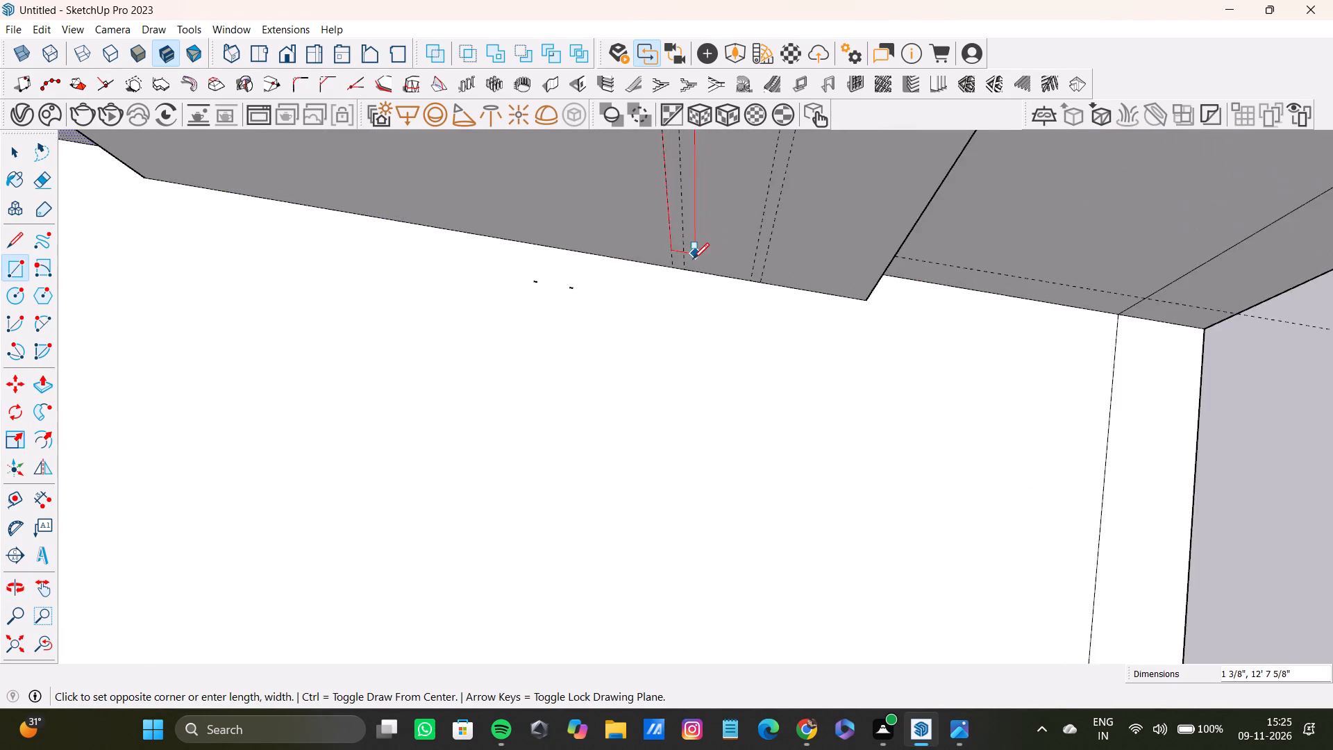
scroll(693, 259, up, 16)
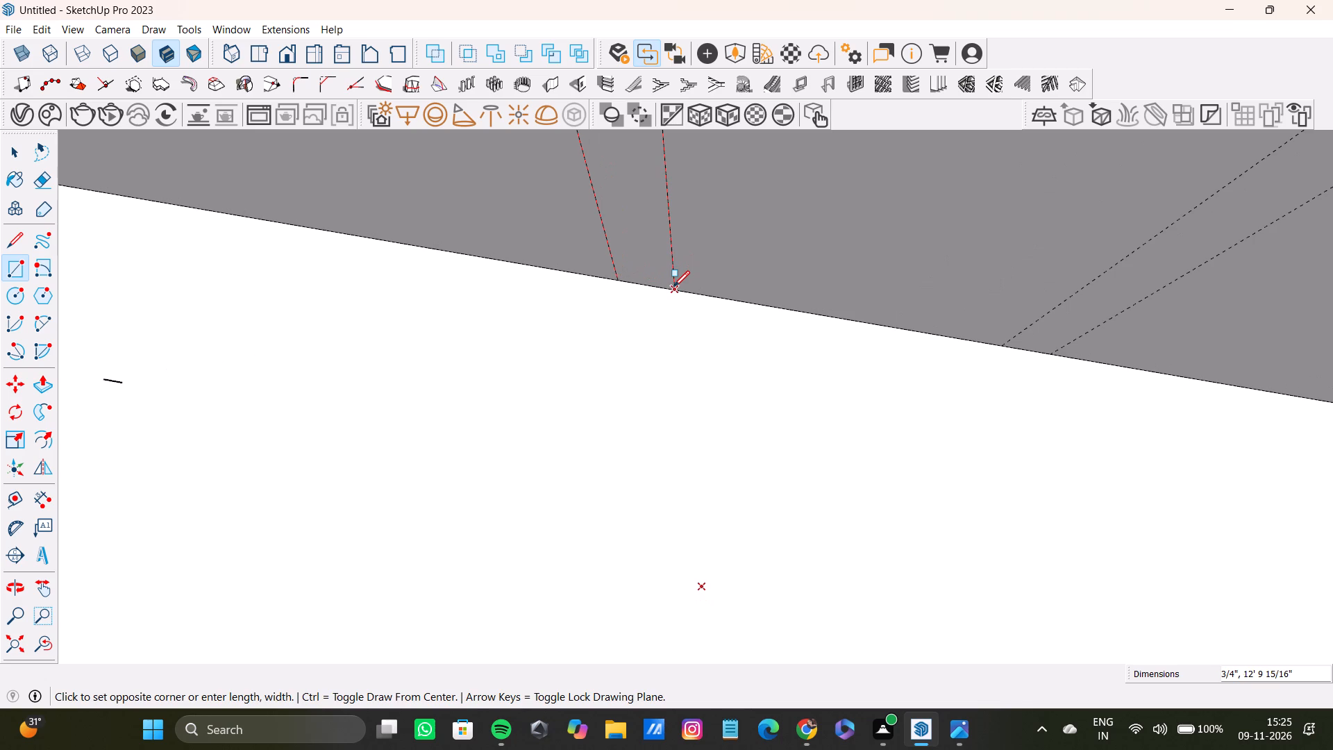
click(673, 287)
Draw another full-height rectangle, about 11/16" by 12' 9 15/16", along the outer guide pair near the panel's far edge.
scroll(673, 287, down, 20)
scroll(673, 287, down, 5)
shift+middle_drag(684, 344, 686, 462)
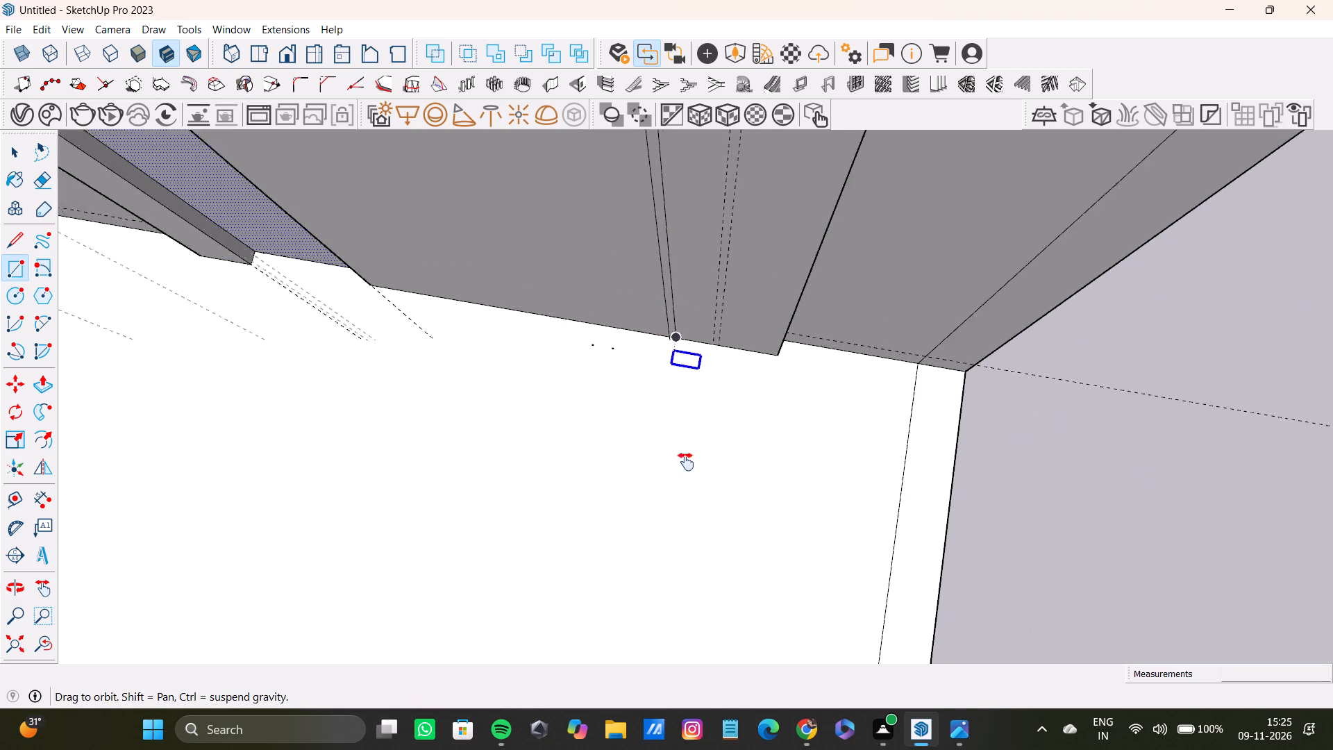
shift+middle_drag(686, 462, 706, 543)
scroll(706, 546, down, 14)
shift+middle_drag(621, 415, 513, 300)
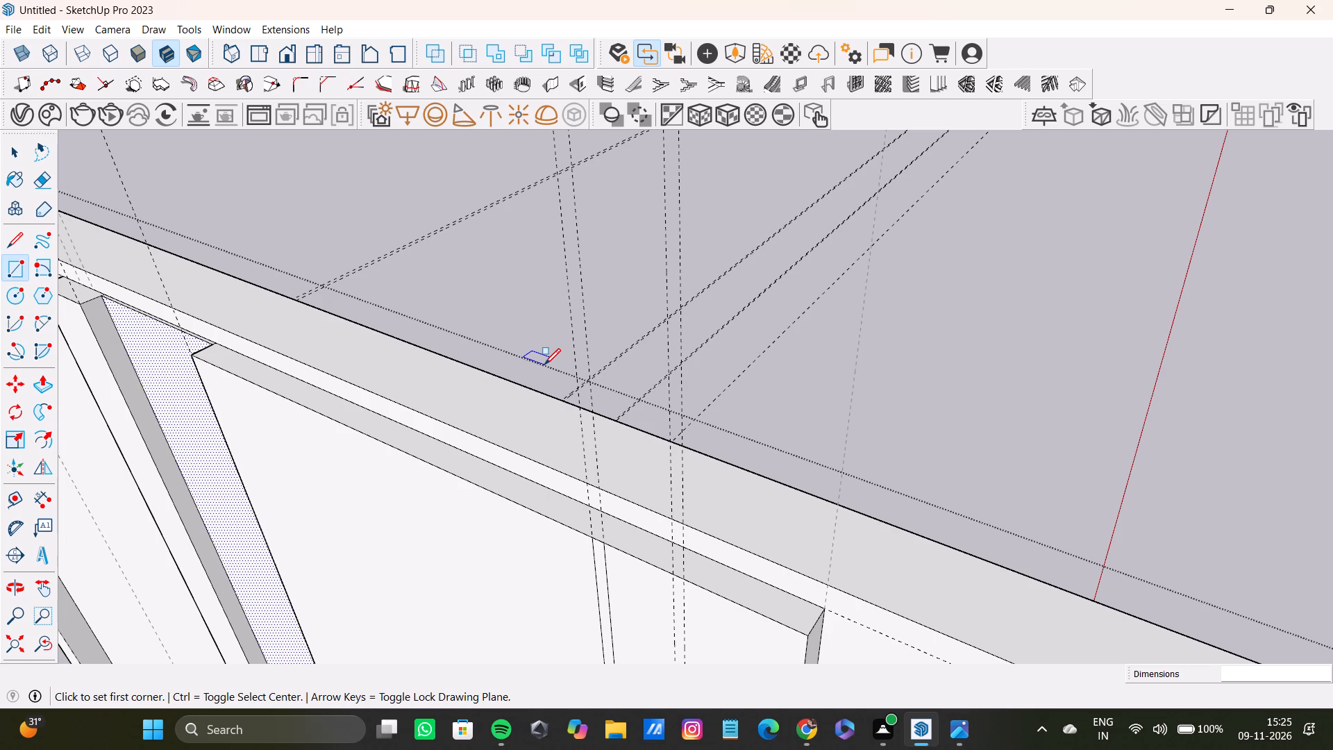
scroll(561, 400, down, 9)
shift+middle_drag(549, 420, 563, 291)
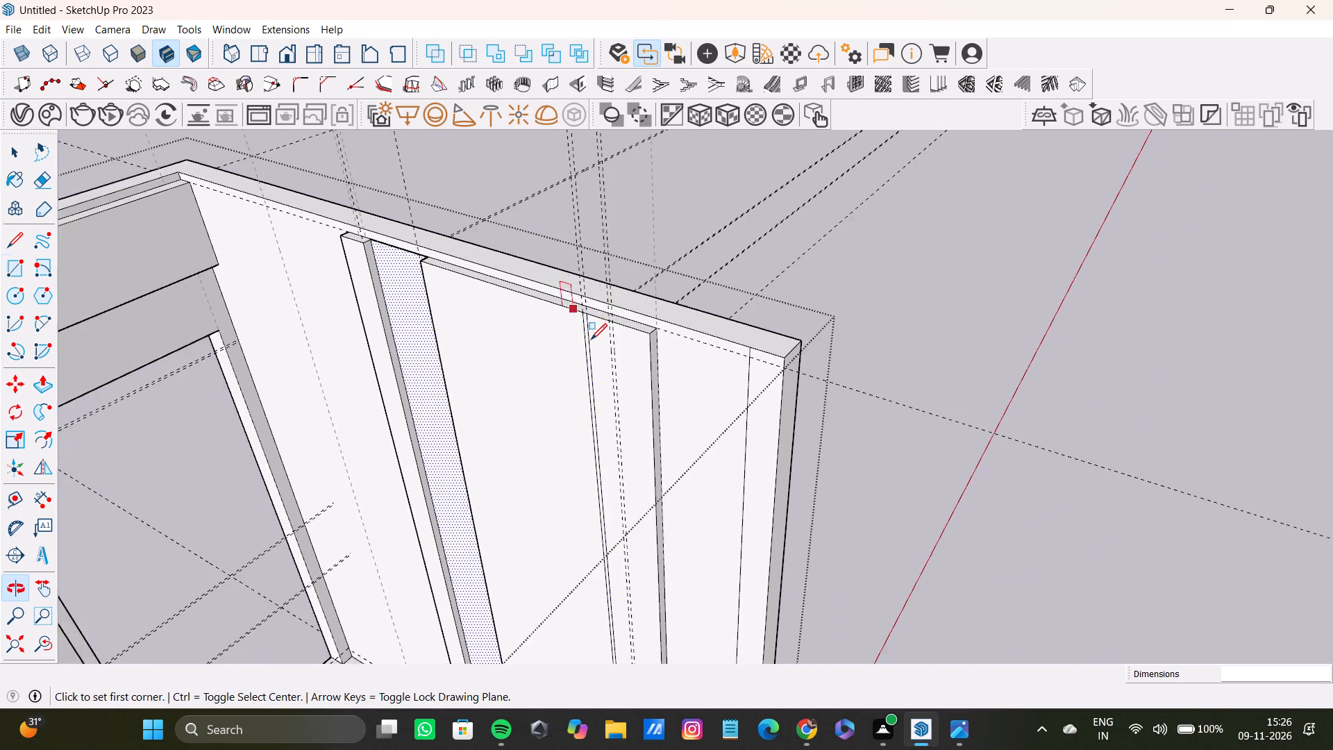
scroll(591, 340, up, 4)
middle_drag(576, 343, 639, 342)
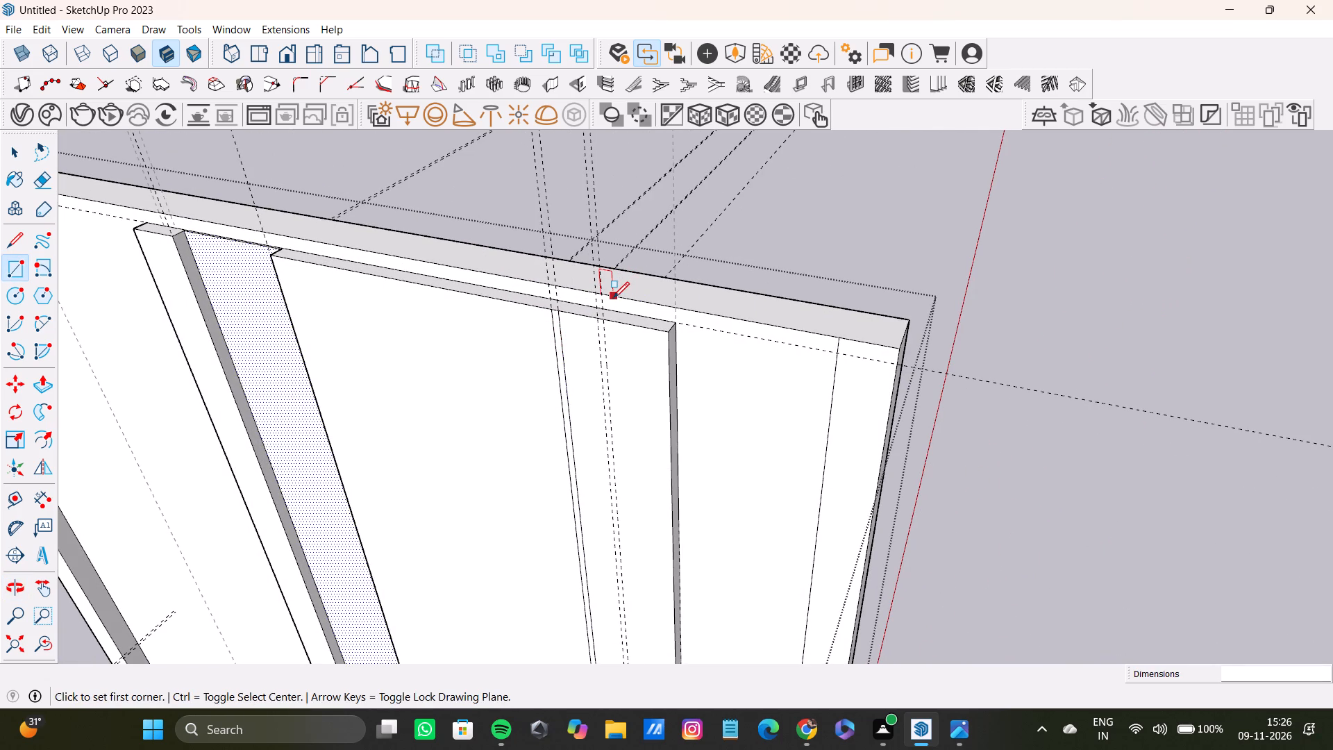
scroll(598, 312, up, 11)
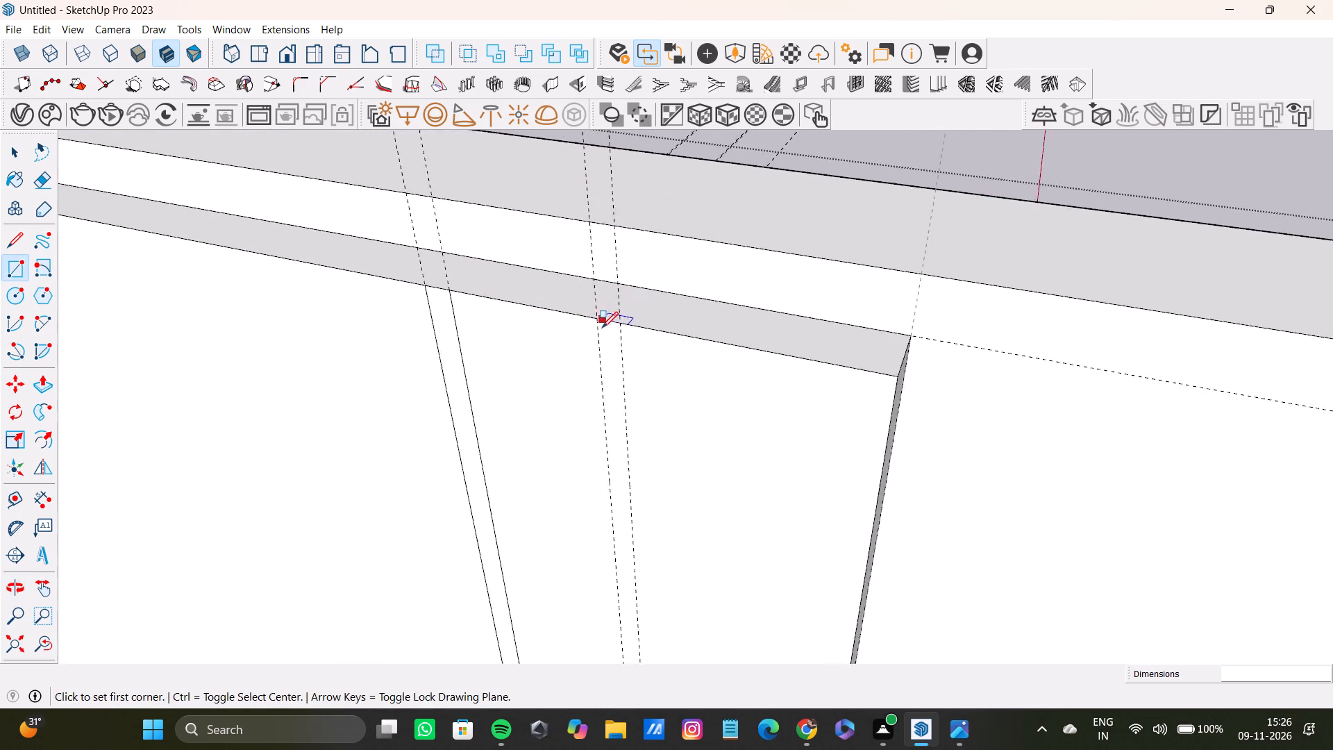
scroll(602, 328, up, 20)
scroll(602, 328, up, 3)
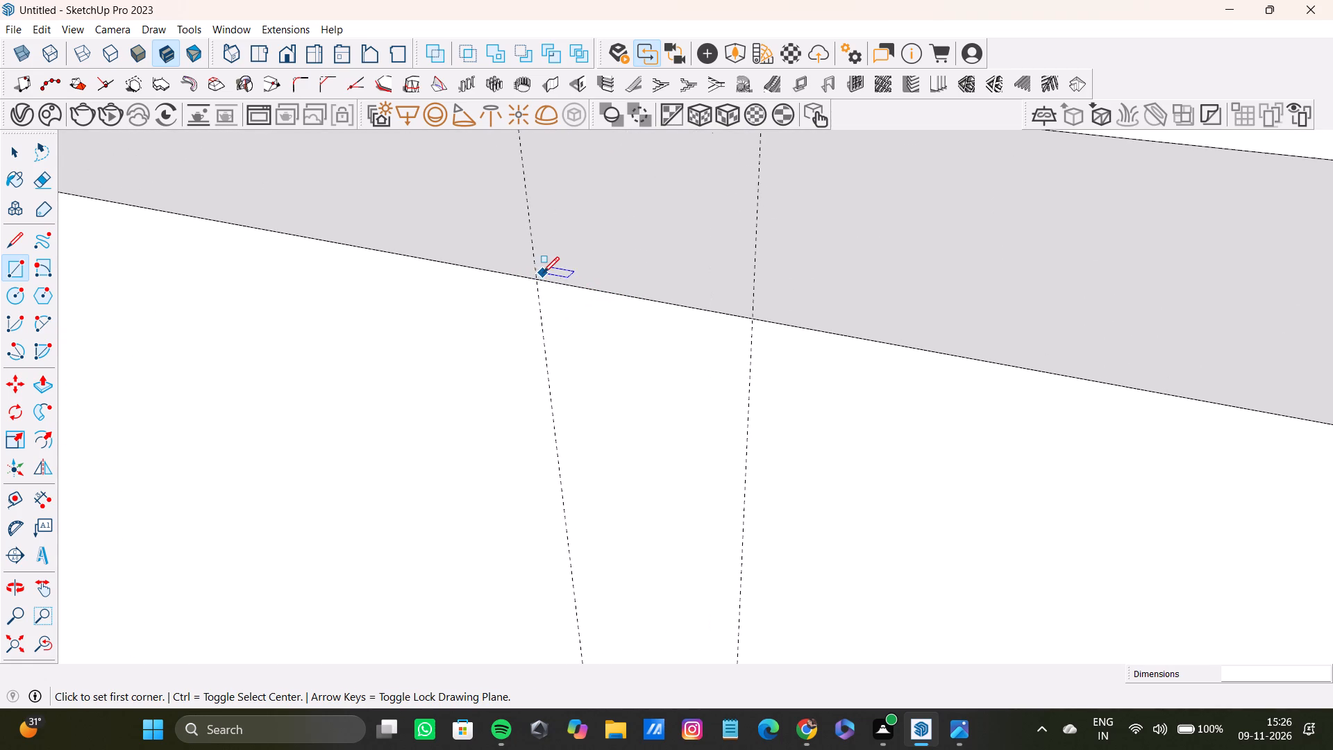
click(538, 281)
scroll(686, 419, down, 16)
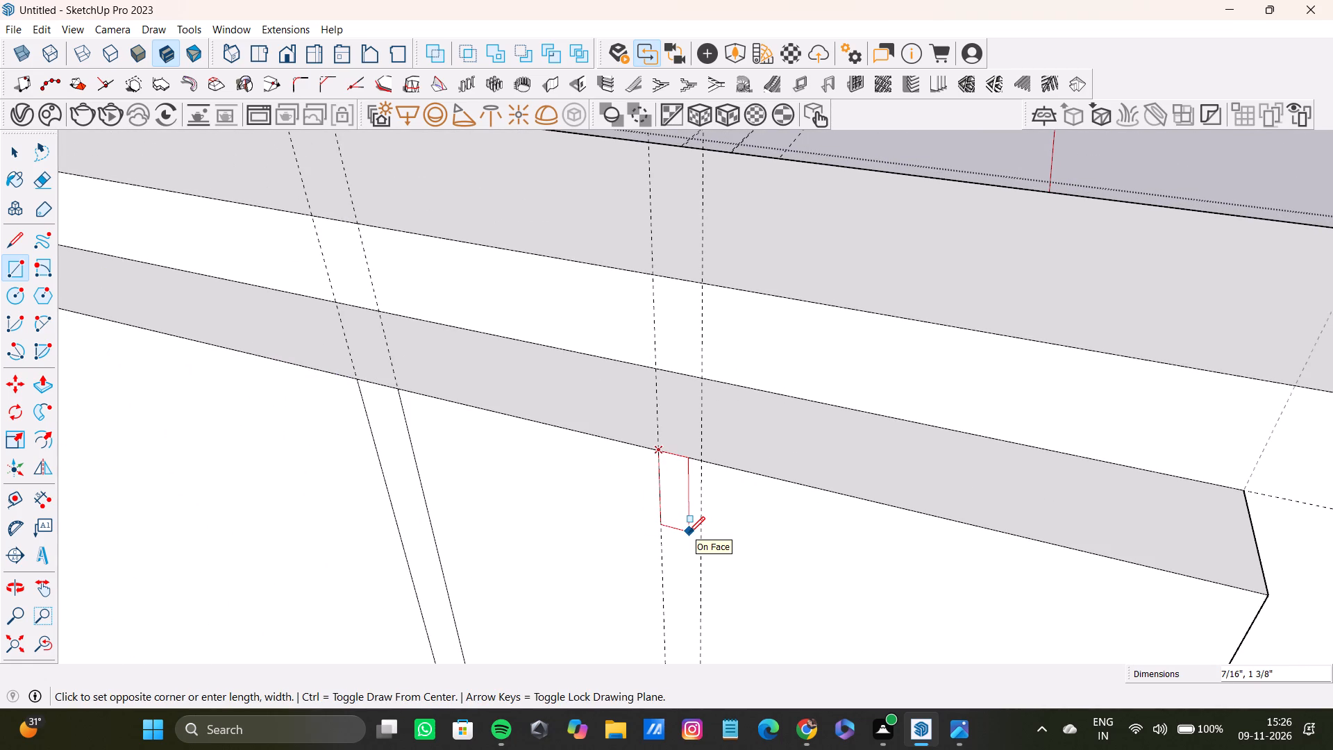
scroll(686, 533, down, 3)
shift+middle_drag(681, 566, 633, 232)
scroll(687, 456, down, 2)
middle_drag(685, 576, 660, 103)
middle_drag(664, 343, 680, 79)
scroll(701, 491, down, 1)
middle_drag(701, 512, 704, 497)
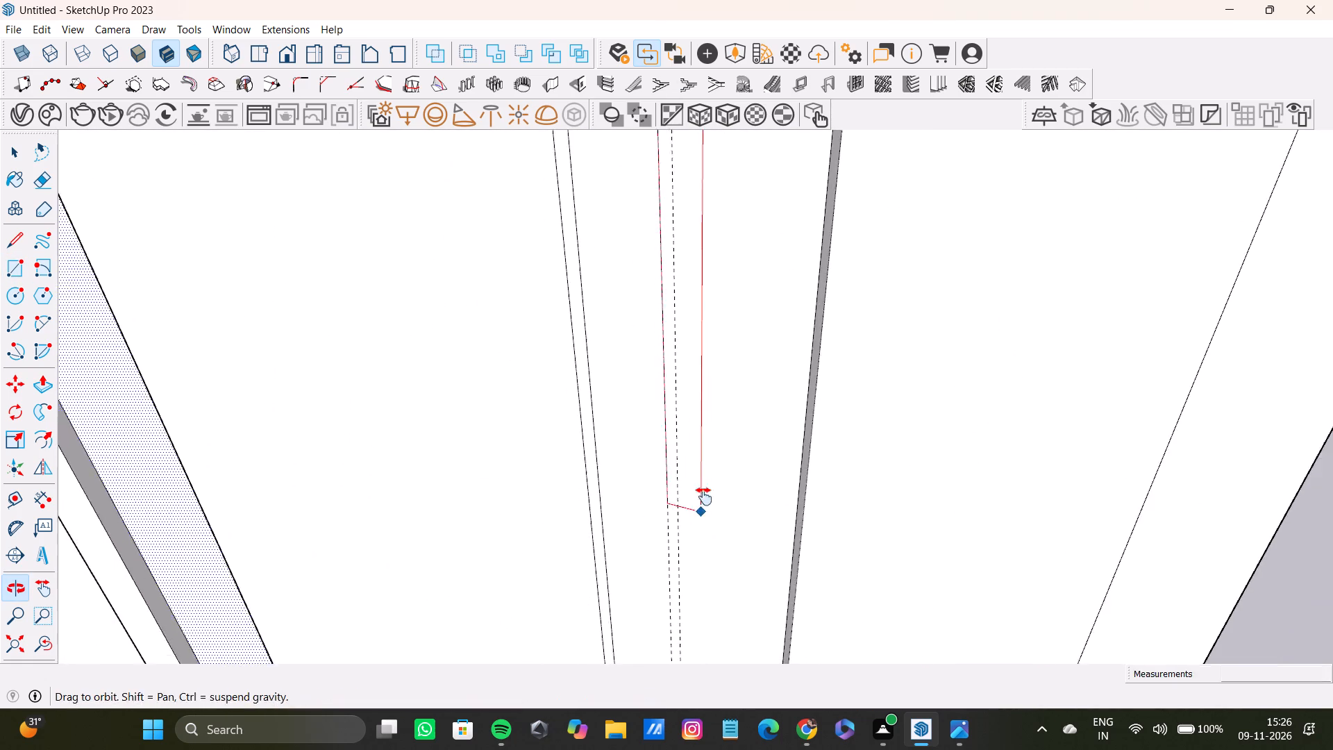
middle_drag(704, 497, 664, 126)
middle_drag(646, 399, 669, 71)
shift+scroll(669, 104, down, 1)
shift+middle_drag(682, 369, 703, 97)
shift+middle_drag(698, 428, 734, 232)
scroll(731, 247, down, 1)
middle_drag(734, 417, 746, 228)
scroll(740, 324, up, 4)
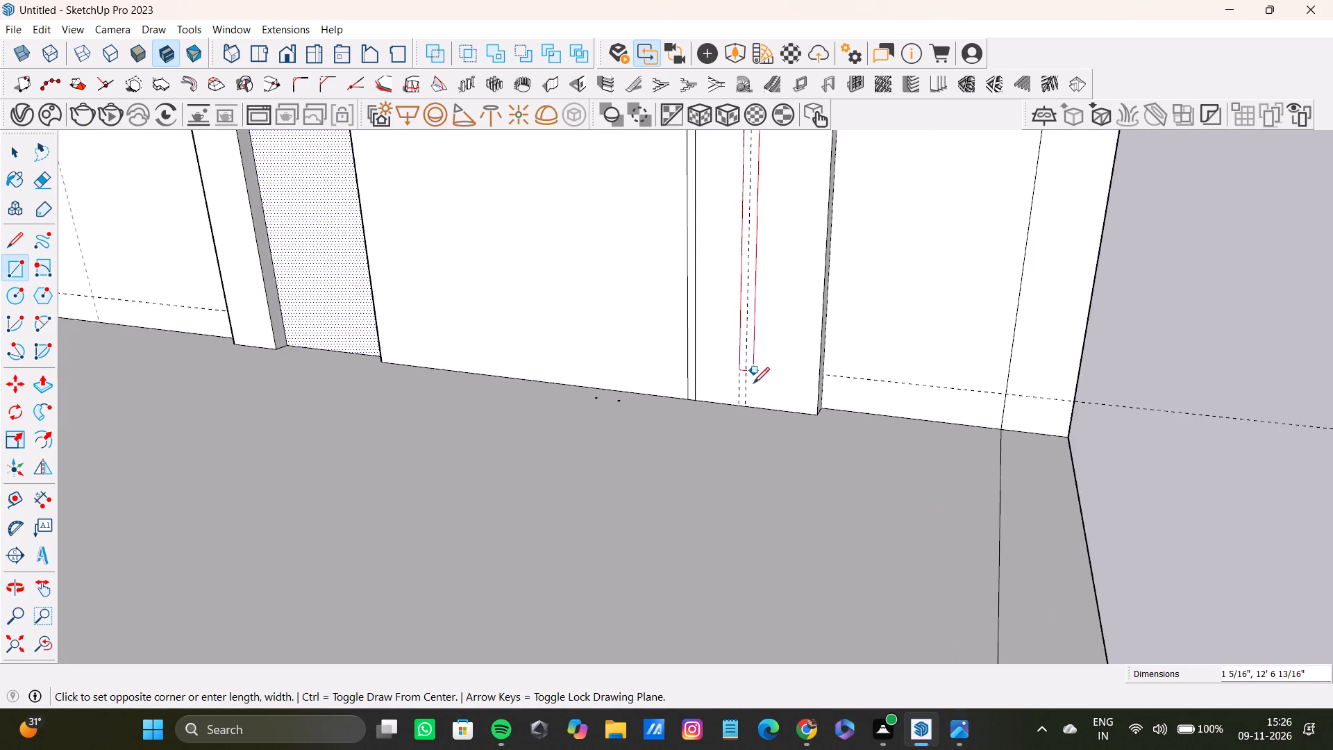
scroll(753, 383, up, 11)
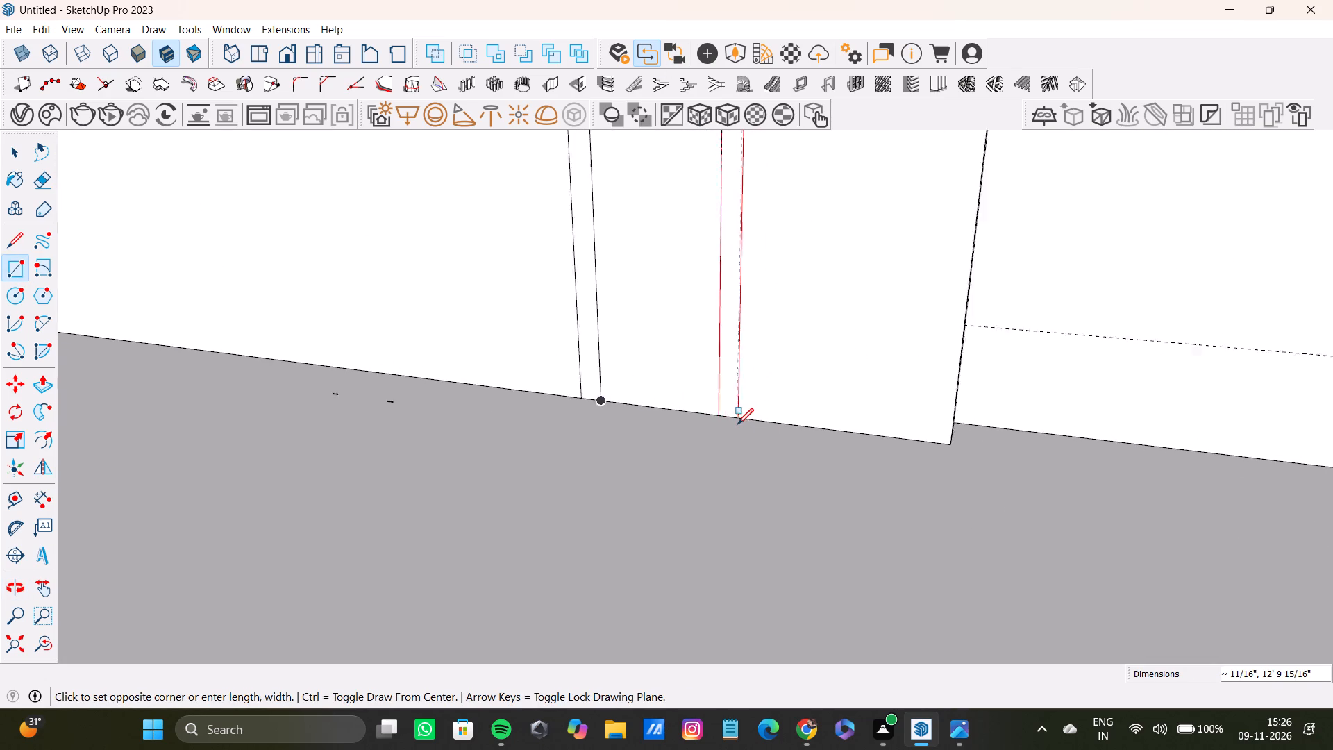
scroll(737, 424, up, 9)
click(731, 415)
Push/Pull the 3/4" wide strip back into the panel about 5/16" to form a narrow vertical groove.
scroll(653, 375, down, 7)
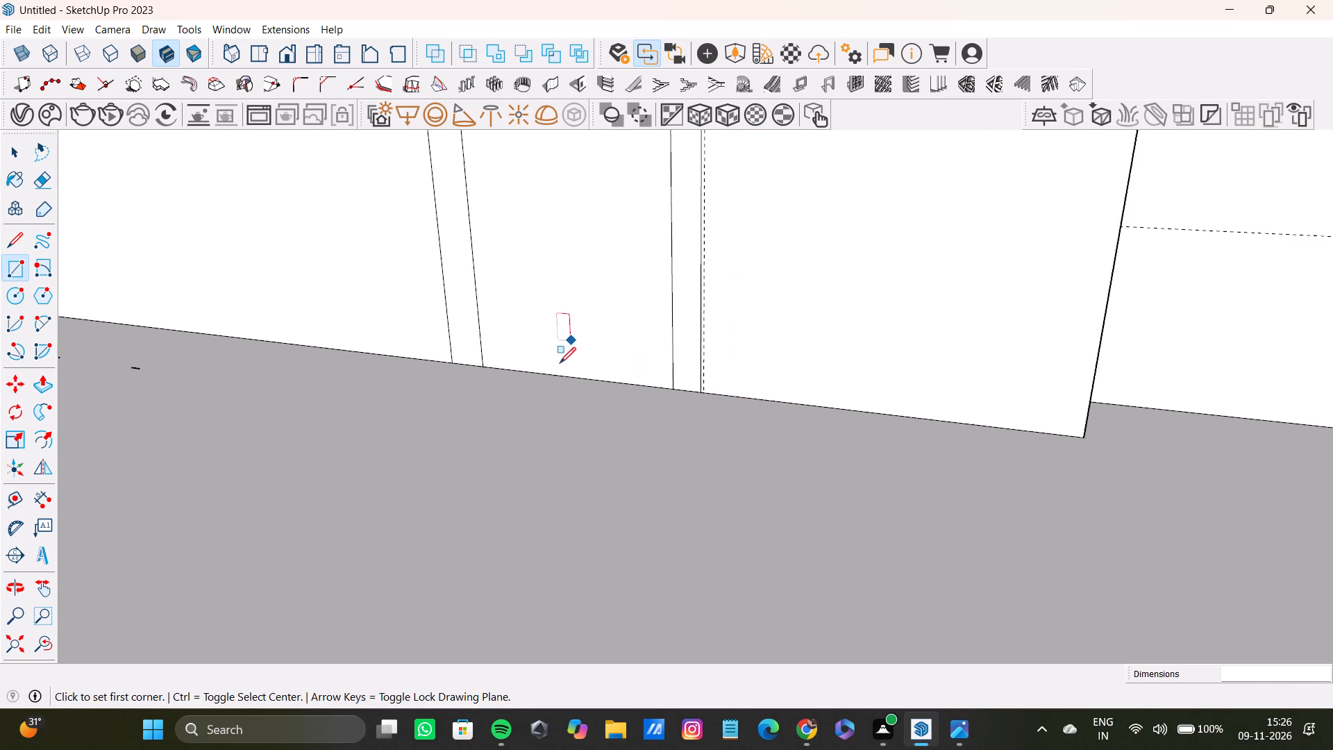
scroll(560, 363, down, 2)
drag(11, 651, 18, 646)
scroll(612, 362, down, 5)
shift+scroll(660, 351, up, 1)
shift+middle_drag(660, 351, 544, 616)
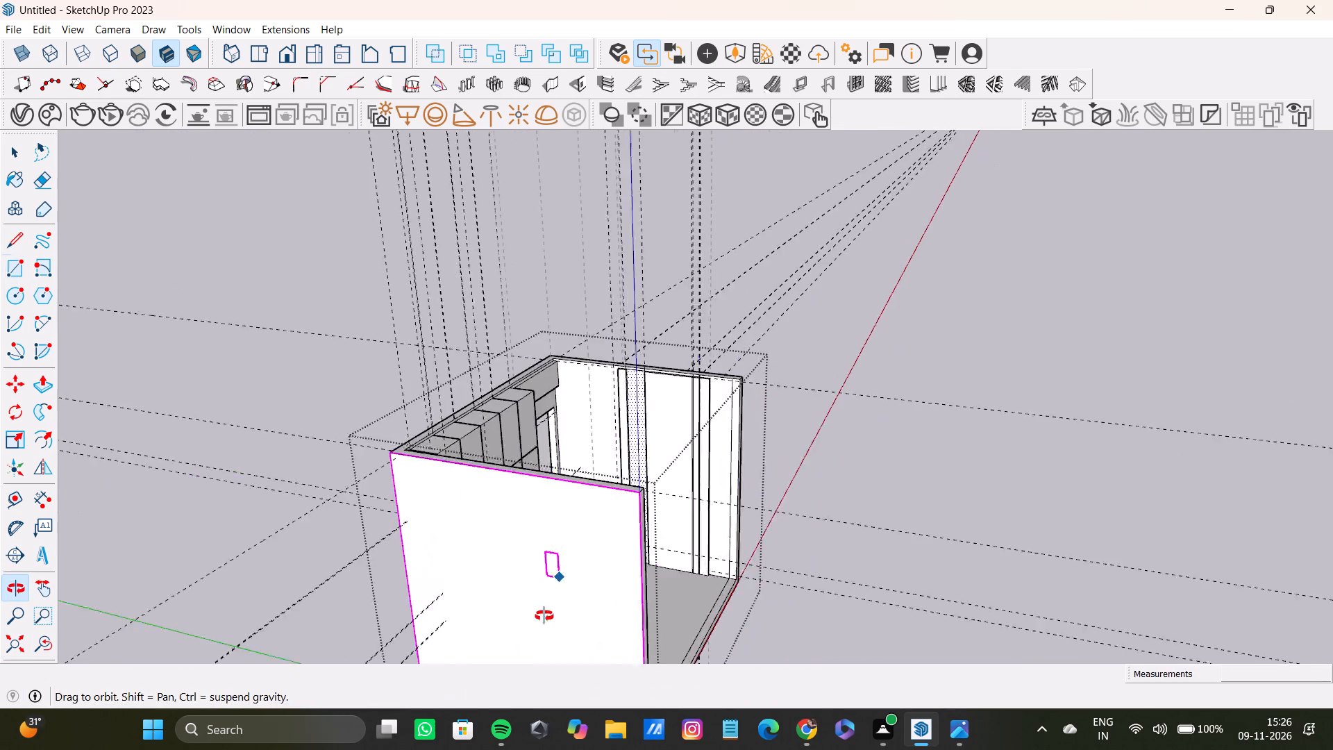
shift+middle_drag(544, 616, 550, 597)
scroll(628, 472, up, 19)
middle_drag(689, 381, 643, 443)
scroll(625, 358, up, 4)
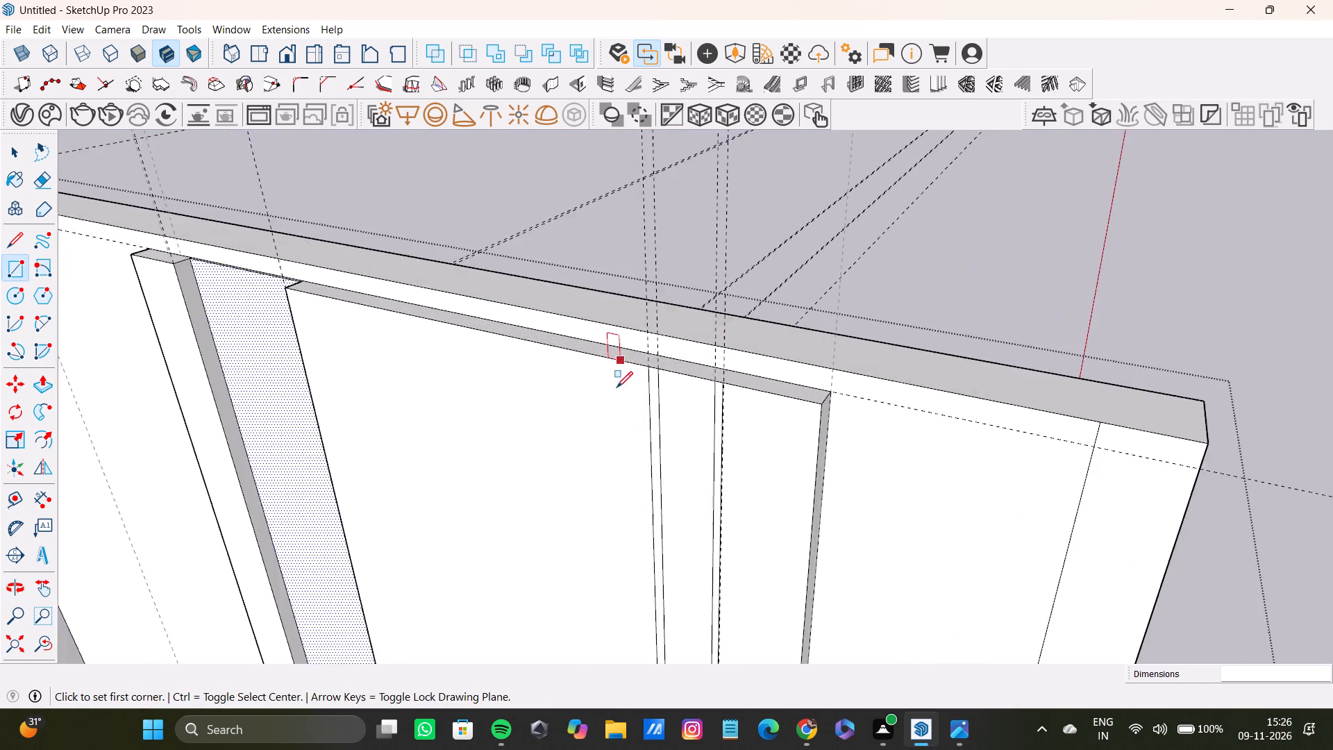
scroll(617, 387, up, 4)
middle_drag(685, 414, 670, 431)
key(space)
scroll(667, 381, up, 8)
click(662, 367)
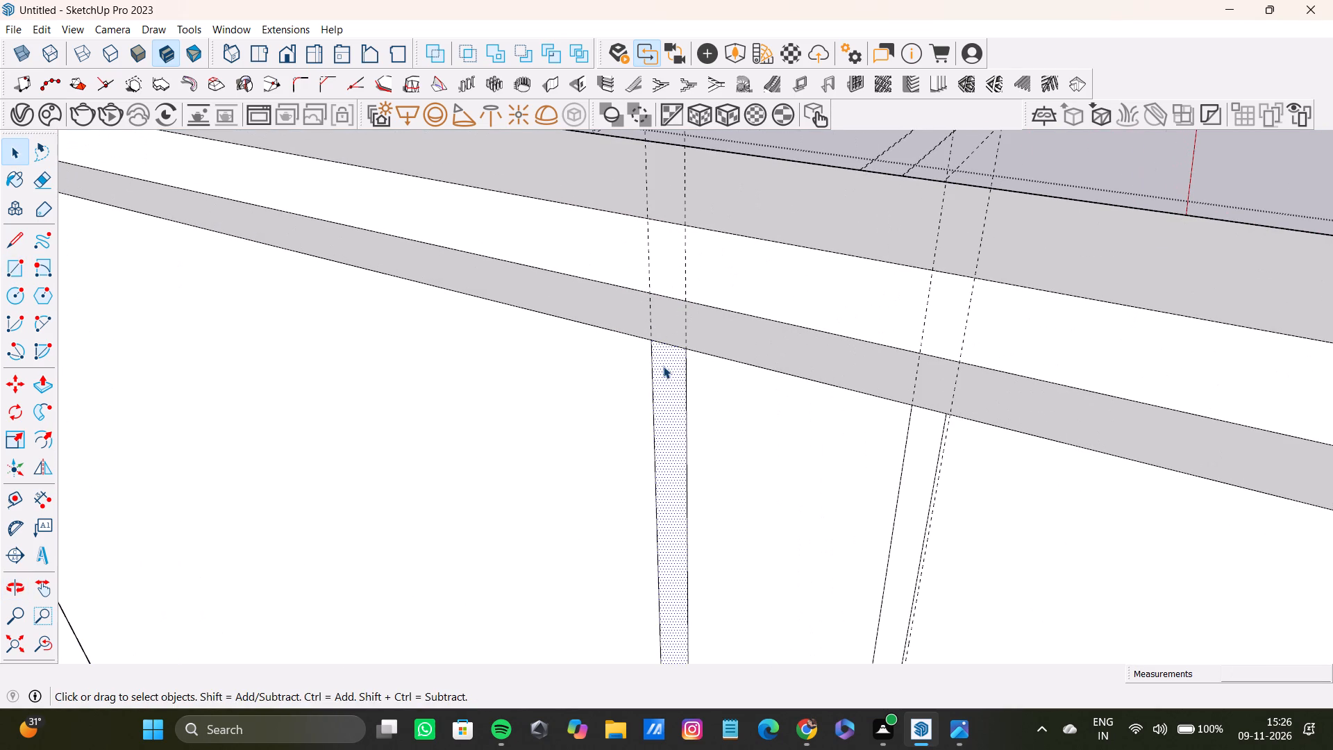
key(p)
drag(663, 366, 663, 349)
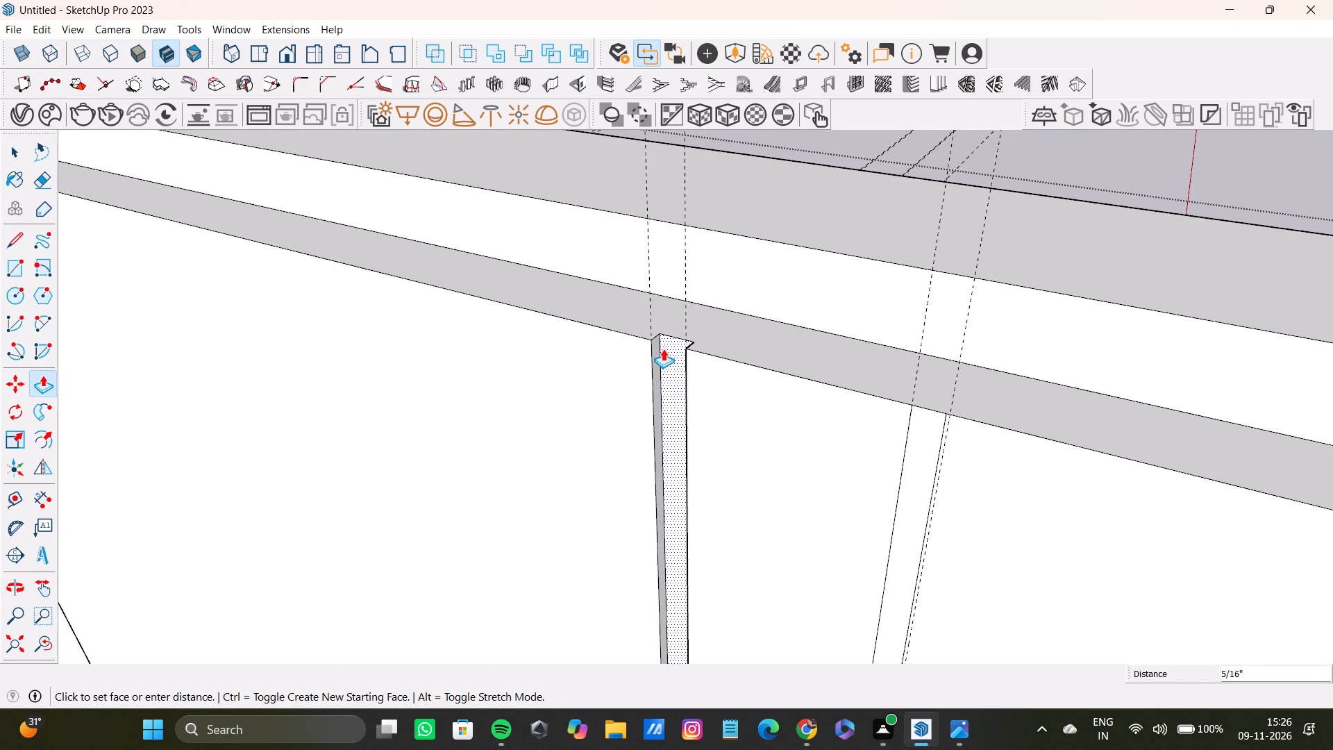
drag(663, 349, 663, 346)
Push/Pull the 11/16" wide strip near the panel's far edge back into the panel about 3/8" to form a second groove.
scroll(701, 358, down, 5)
shift+middle_drag(721, 405, 839, 472)
key(space)
scroll(864, 473, up, 7)
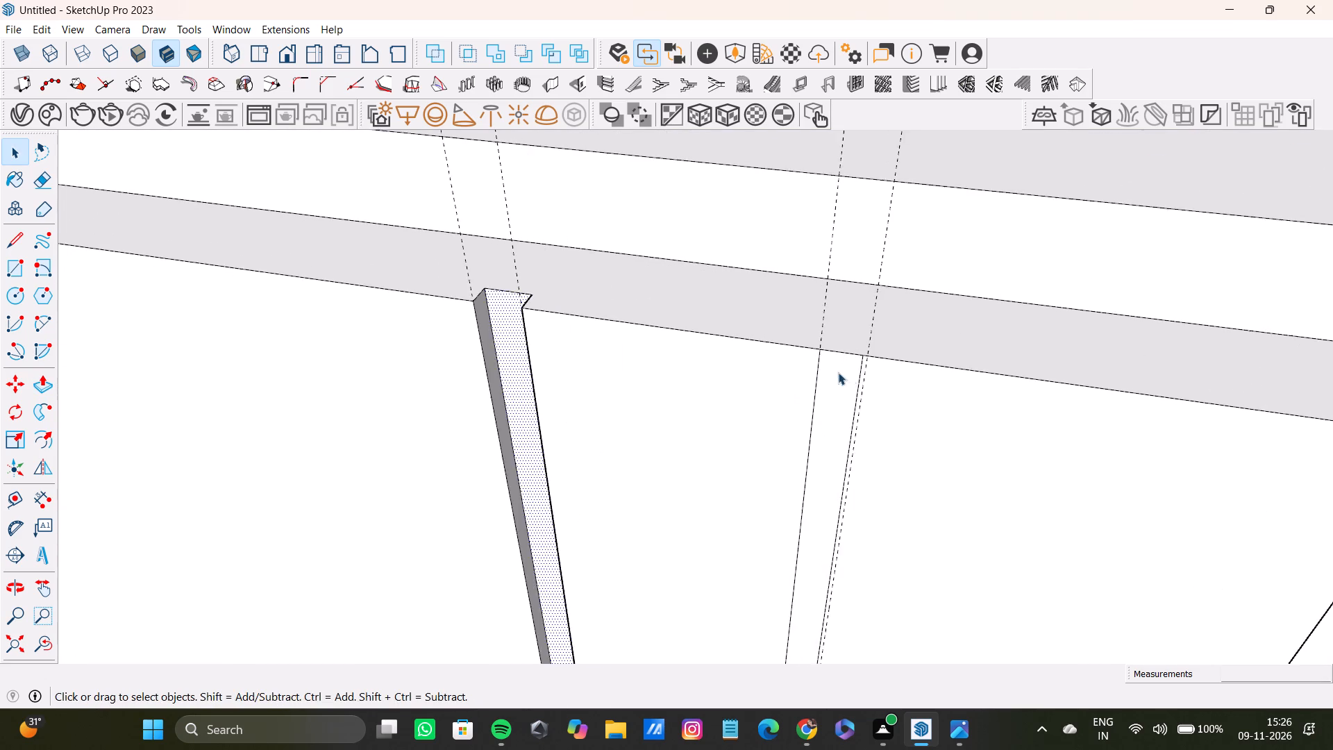
scroll(838, 372, up, 5)
click(837, 369)
key(p)
drag(835, 365, 384, 221)
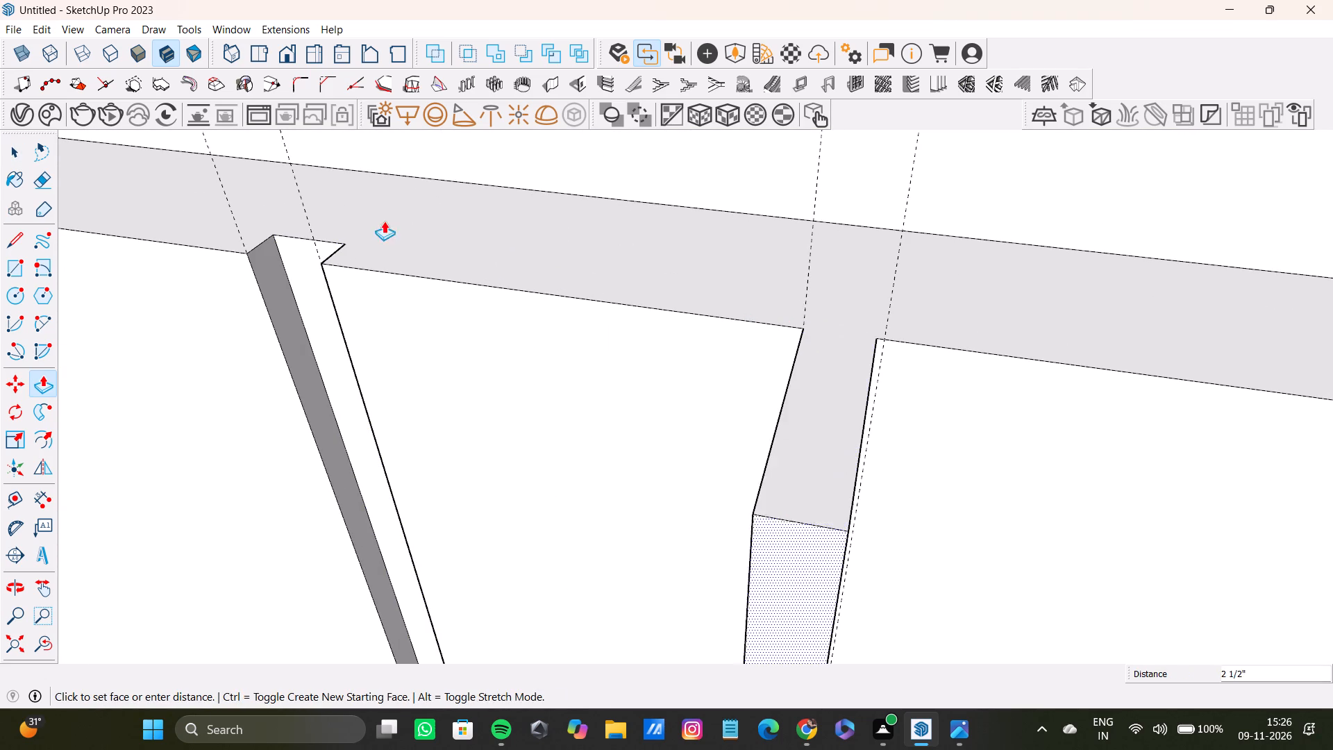
drag(384, 221, 325, 247)
scroll(655, 384, down, 5)
shift+middle_drag(672, 387, 760, 527)
scroll(757, 519, down, 4)
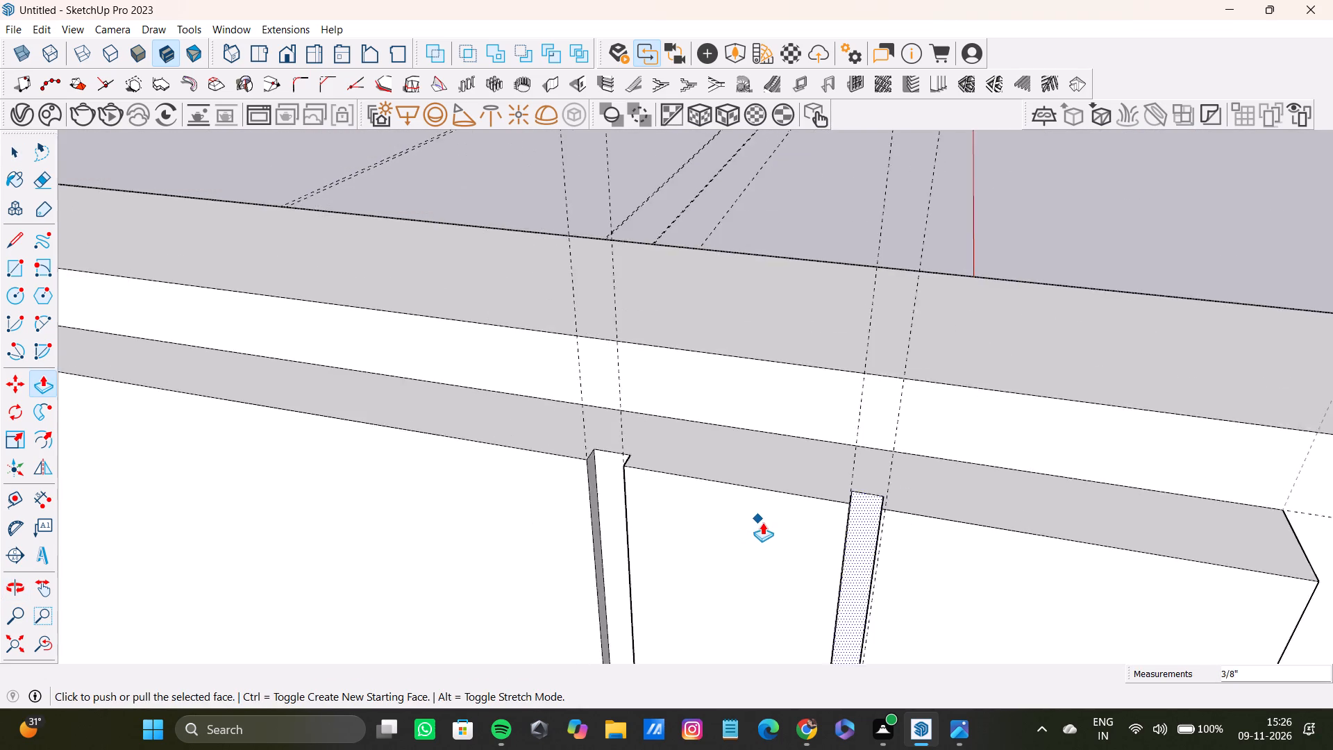
Place a vertical guide on the wide recess's back face, about 5/16" in from its left side edge as seen facing the wall.
scroll(762, 522, down, 20)
scroll(762, 522, down, 8)
shift+middle_drag(781, 565, 716, 305)
scroll(707, 306, down, 8)
scroll(704, 340, up, 1)
middle_drag(704, 340, 620, 366)
middle_click(620, 366)
scroll(643, 303, up, 3)
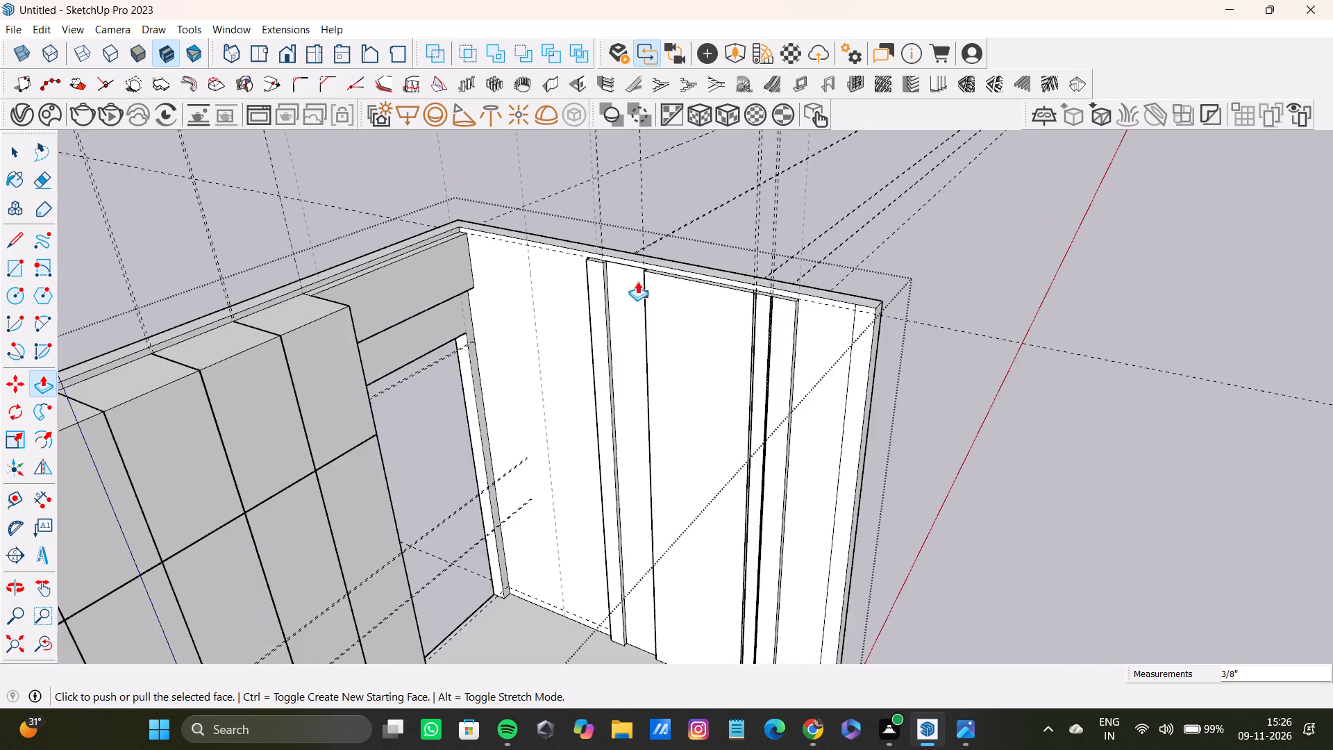
scroll(637, 281, up, 4)
scroll(496, 433, down, 2)
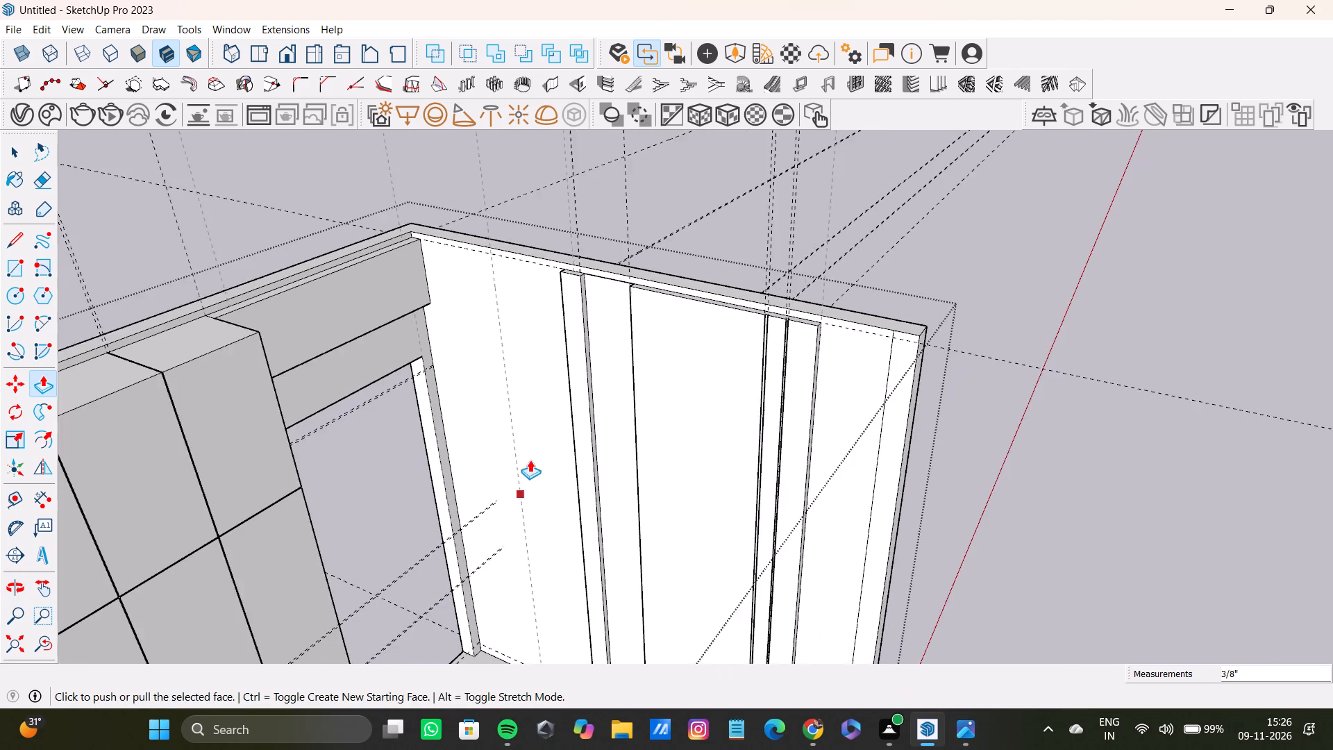
scroll(530, 460, down, 2)
shift+middle_drag(538, 447, 535, 454)
scroll(508, 221, up, 2)
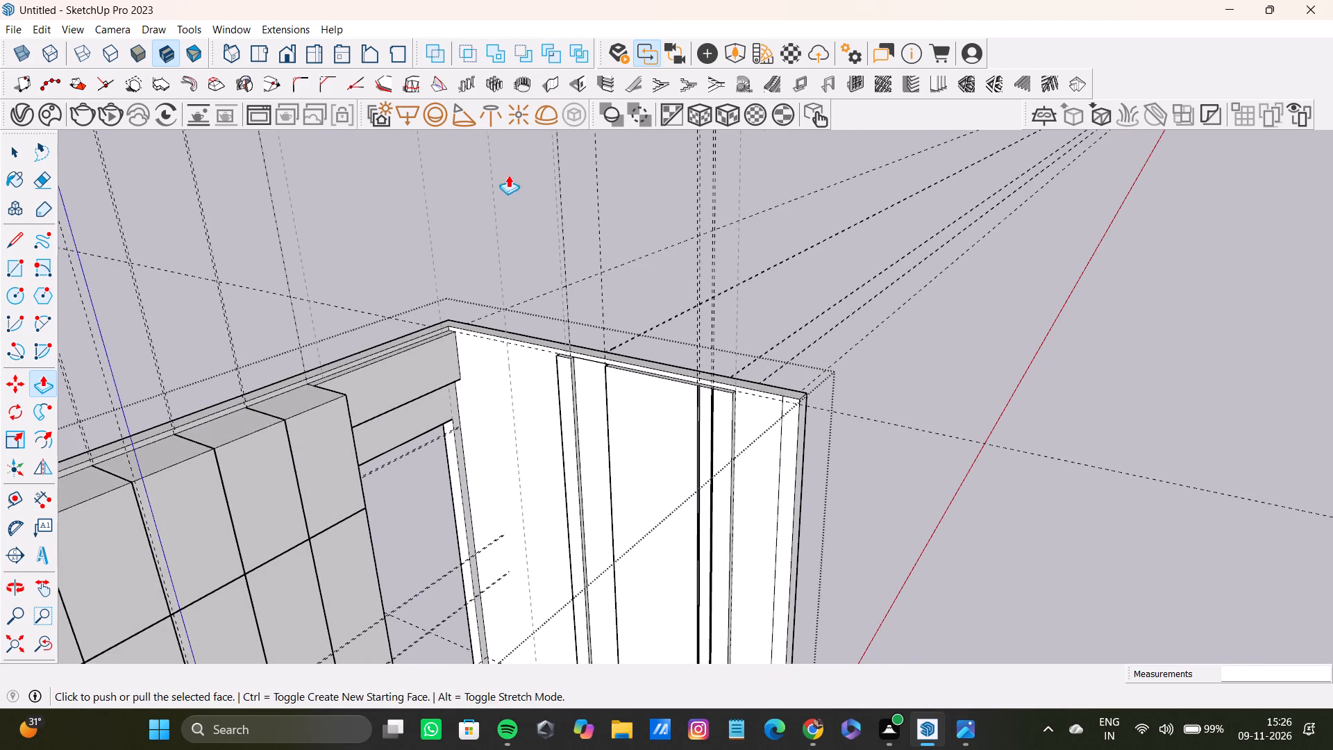
scroll(508, 175, up, 6)
shift+scroll(611, 428, down, 1)
shift+middle_drag(610, 440, 548, 168)
scroll(575, 266, down, 4)
middle_drag(575, 319, 576, 424)
scroll(546, 235, up, 6)
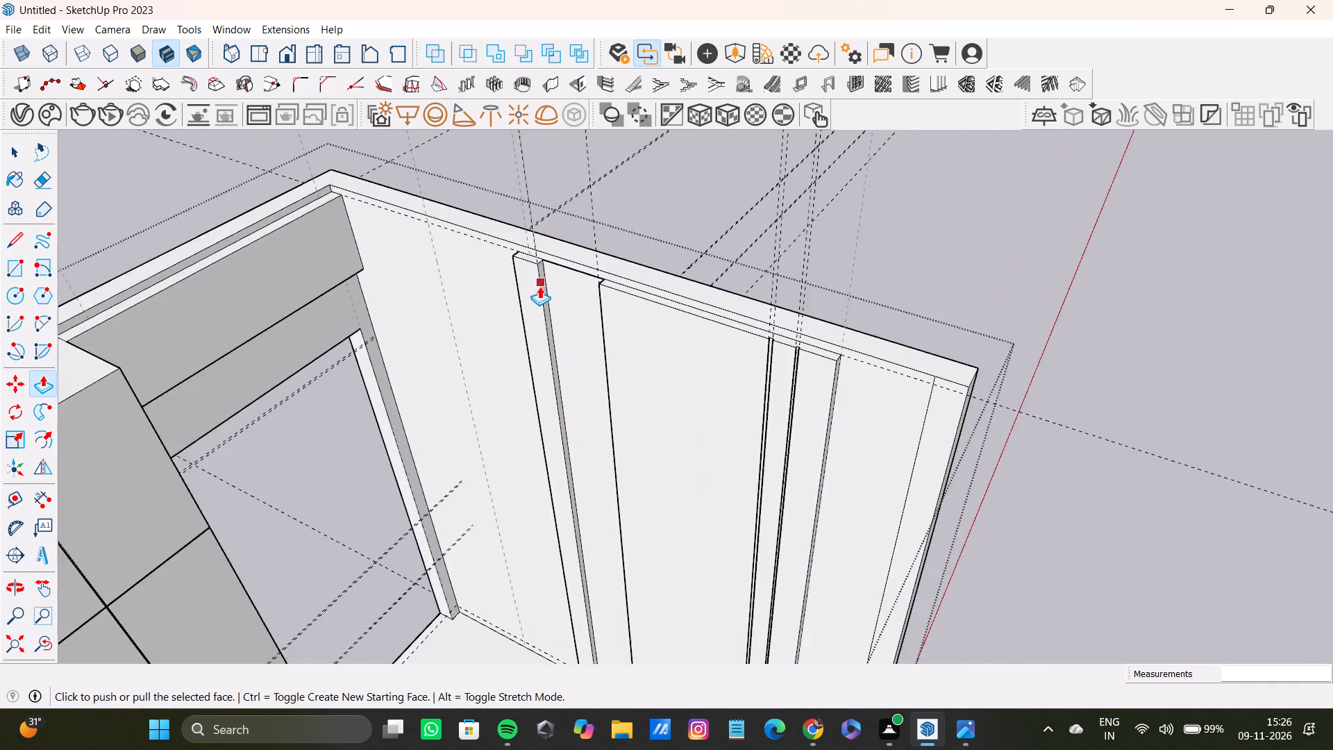
scroll(539, 286, up, 12)
middle_drag(540, 230, 593, 322)
scroll(512, 300, up, 4)
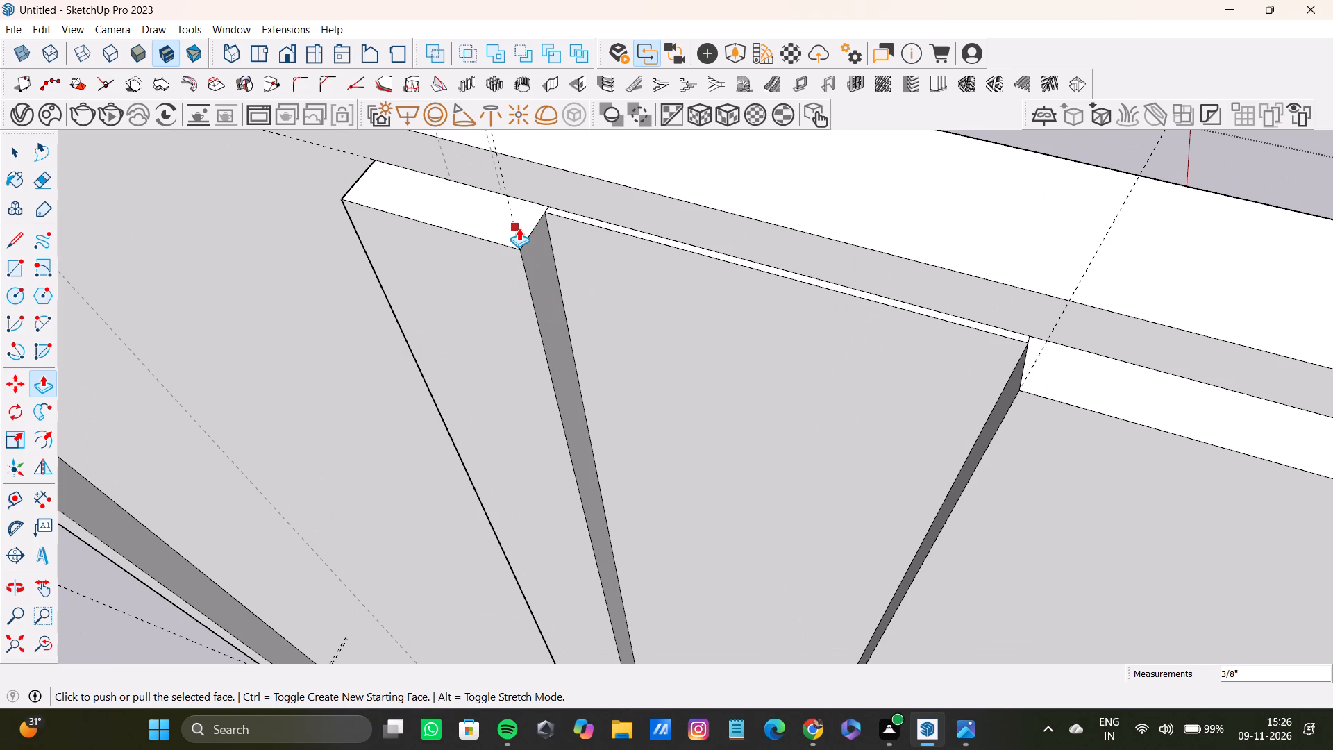
key(t)
scroll(532, 253, up, 11)
click(563, 219)
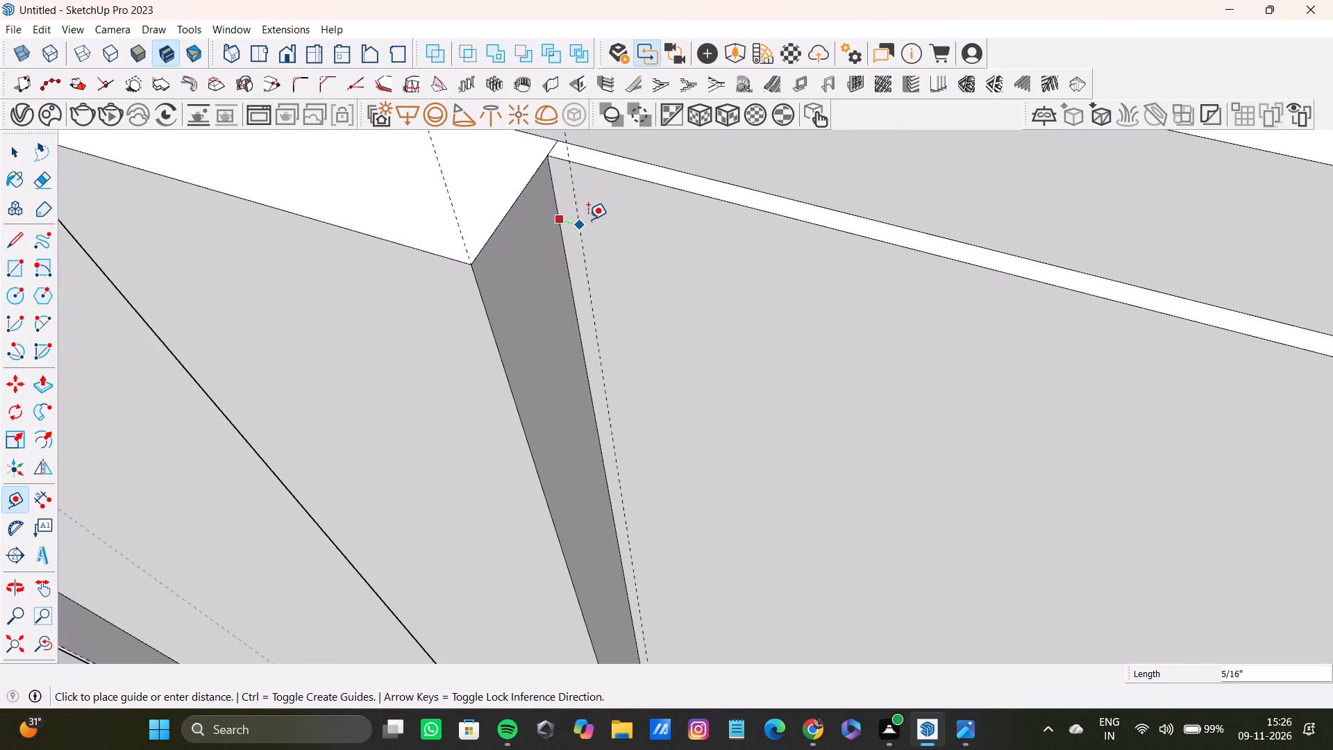
click(581, 219)
Place a matching vertical guide on the recess's back face, about 1/2" in from its opposite side edge.
scroll(594, 242, down, 8)
middle_drag(600, 287, 1032, 328)
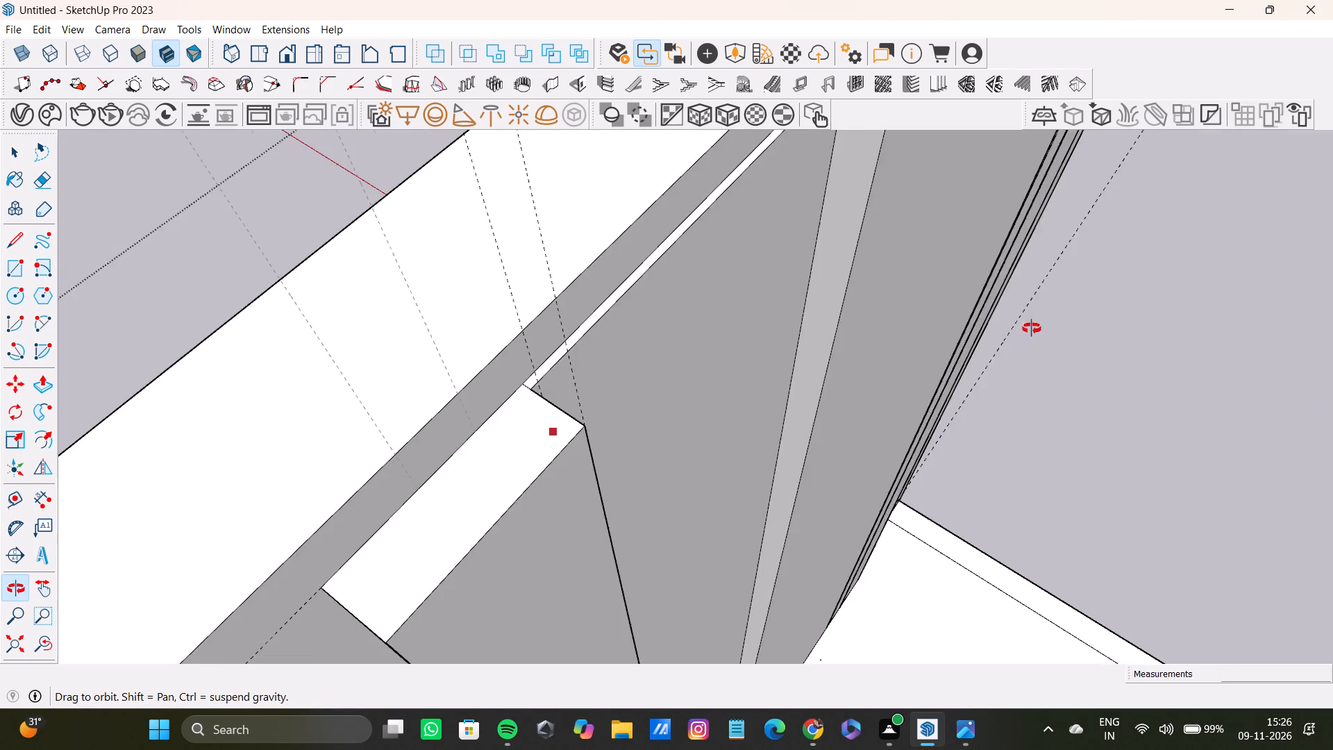
middle_drag(1032, 328, 948, 421)
scroll(623, 528, up, 1)
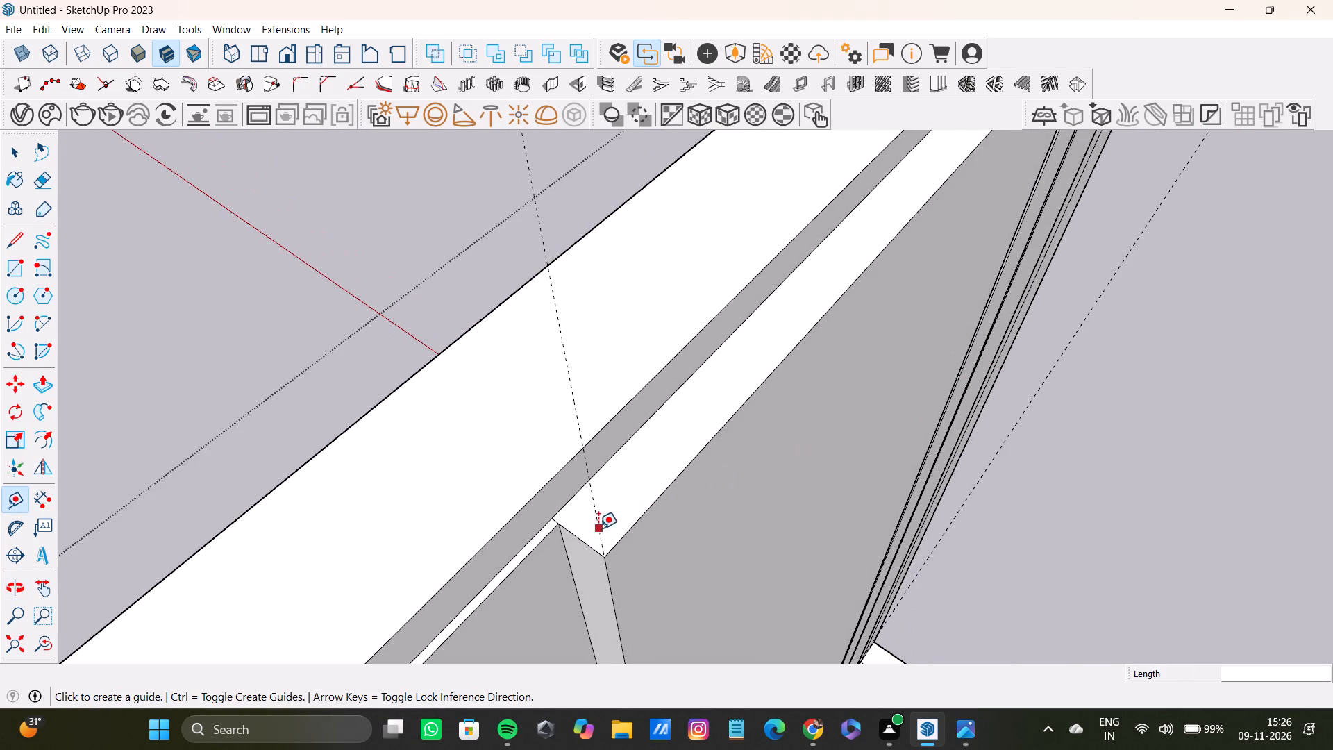
middle_drag(598, 528, 606, 350)
scroll(579, 392, up, 4)
click(576, 392)
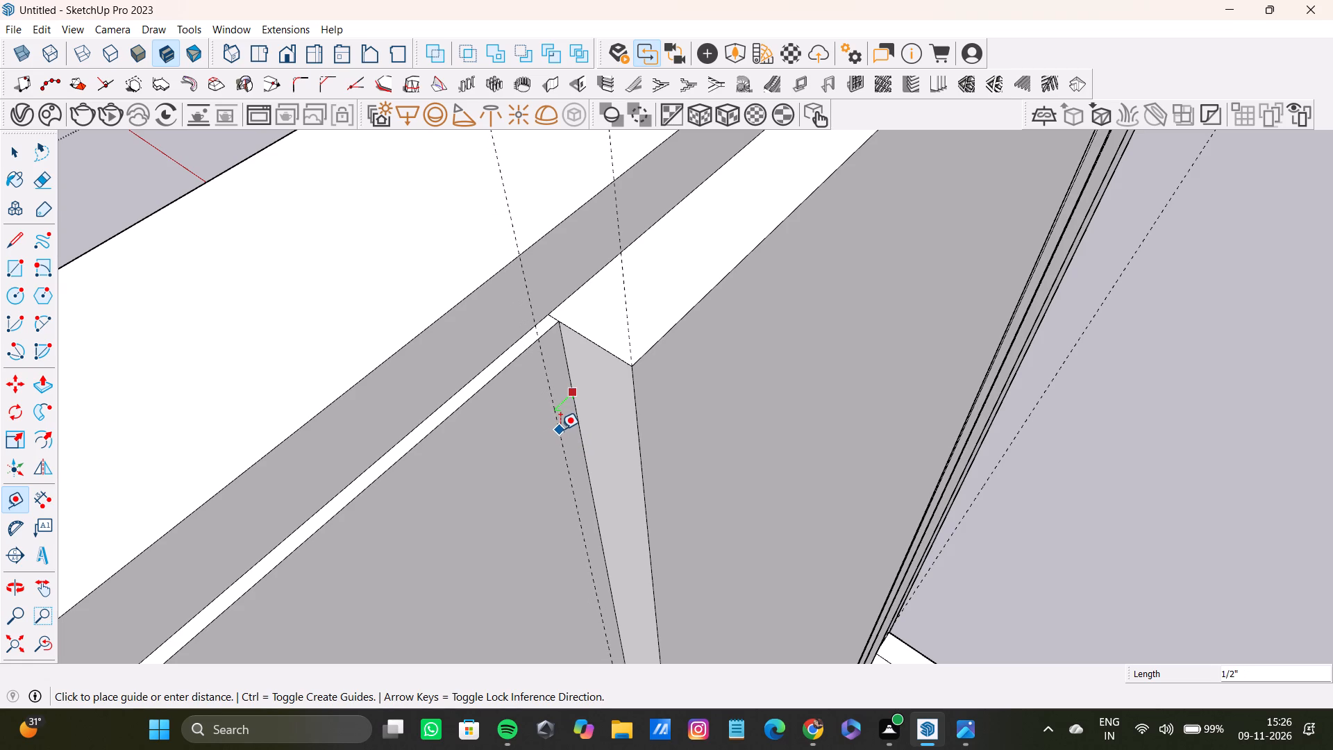
click(562, 426)
Place a horizontal guide on the recess's back face, slightly below its top edge.
scroll(562, 426, down, 4)
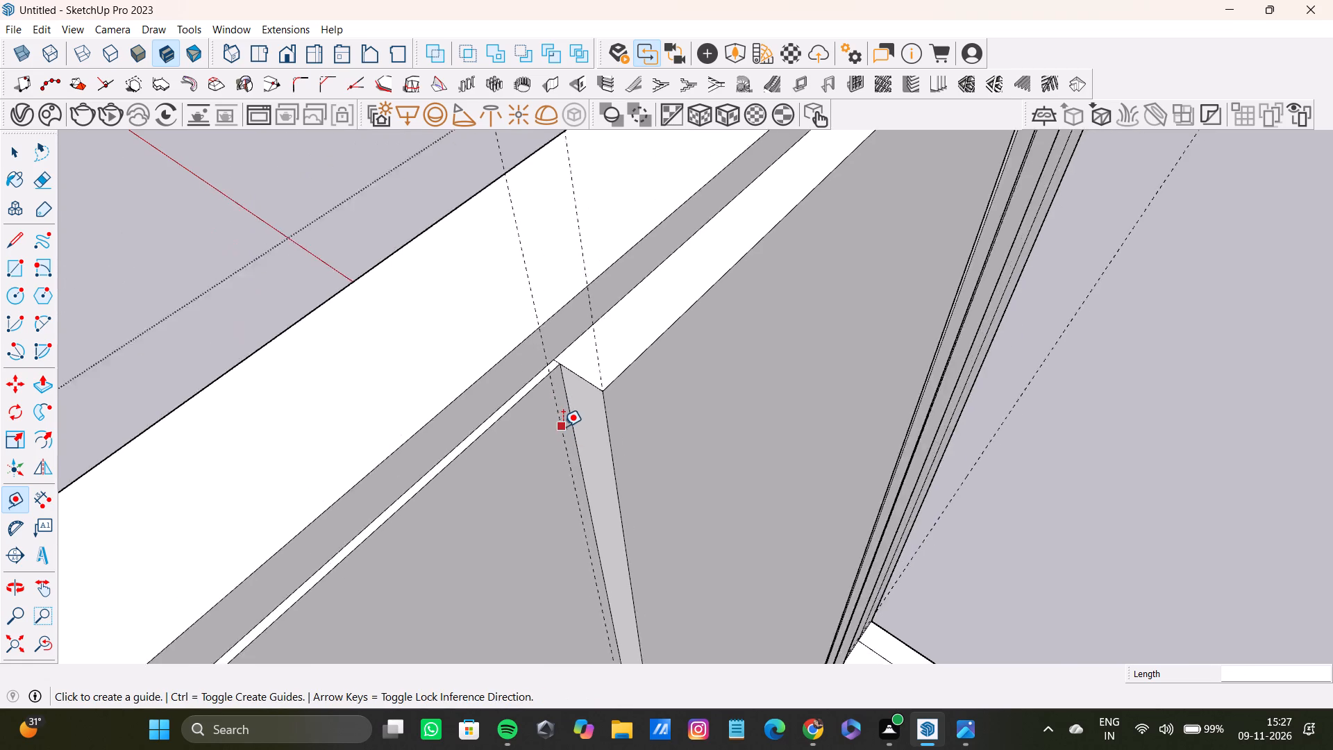
scroll(563, 426, down, 5)
shift+middle_drag(587, 428, 405, 351)
scroll(410, 336, down, 5)
shift+middle_drag(410, 336, 315, 309)
scroll(439, 363, down, 4)
shift+scroll(487, 390, up, 1)
shift+middle_click(487, 390)
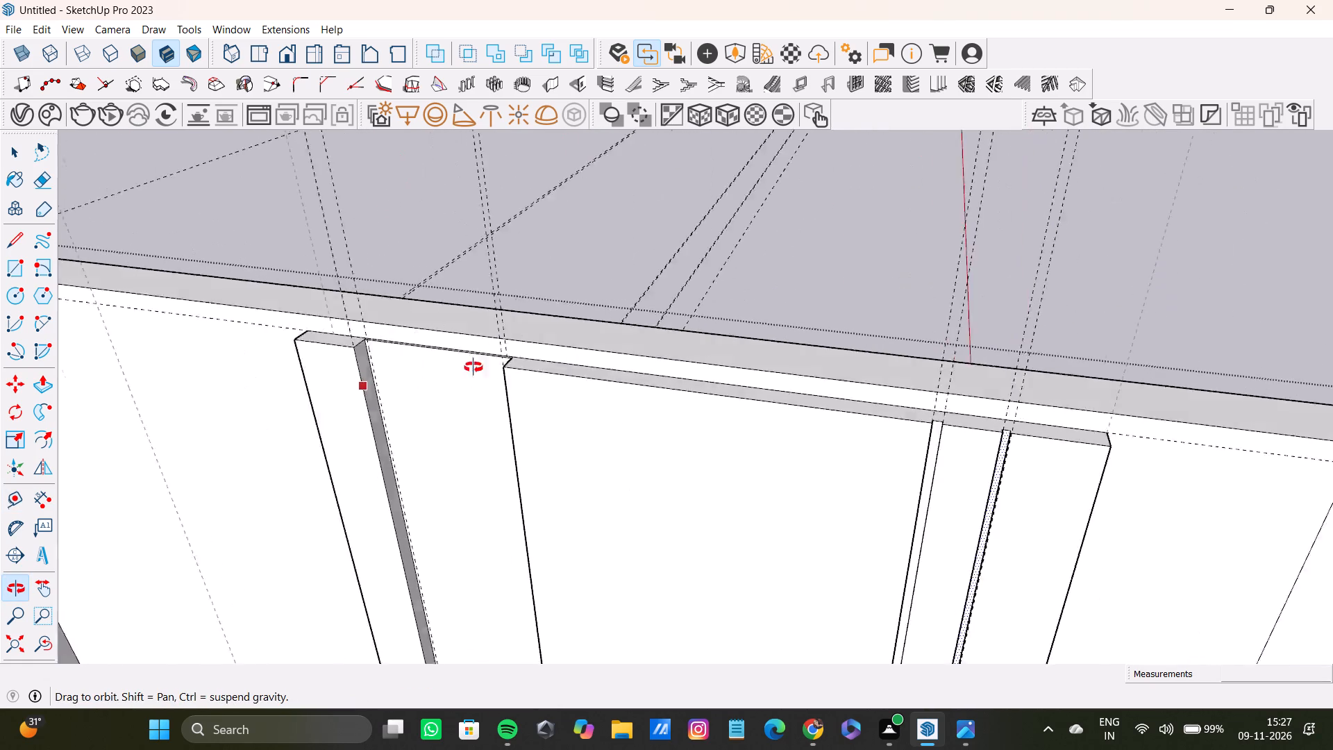
scroll(478, 412, up, 4)
shift+middle_drag(476, 412, 458, 235)
scroll(337, 213, up, 10)
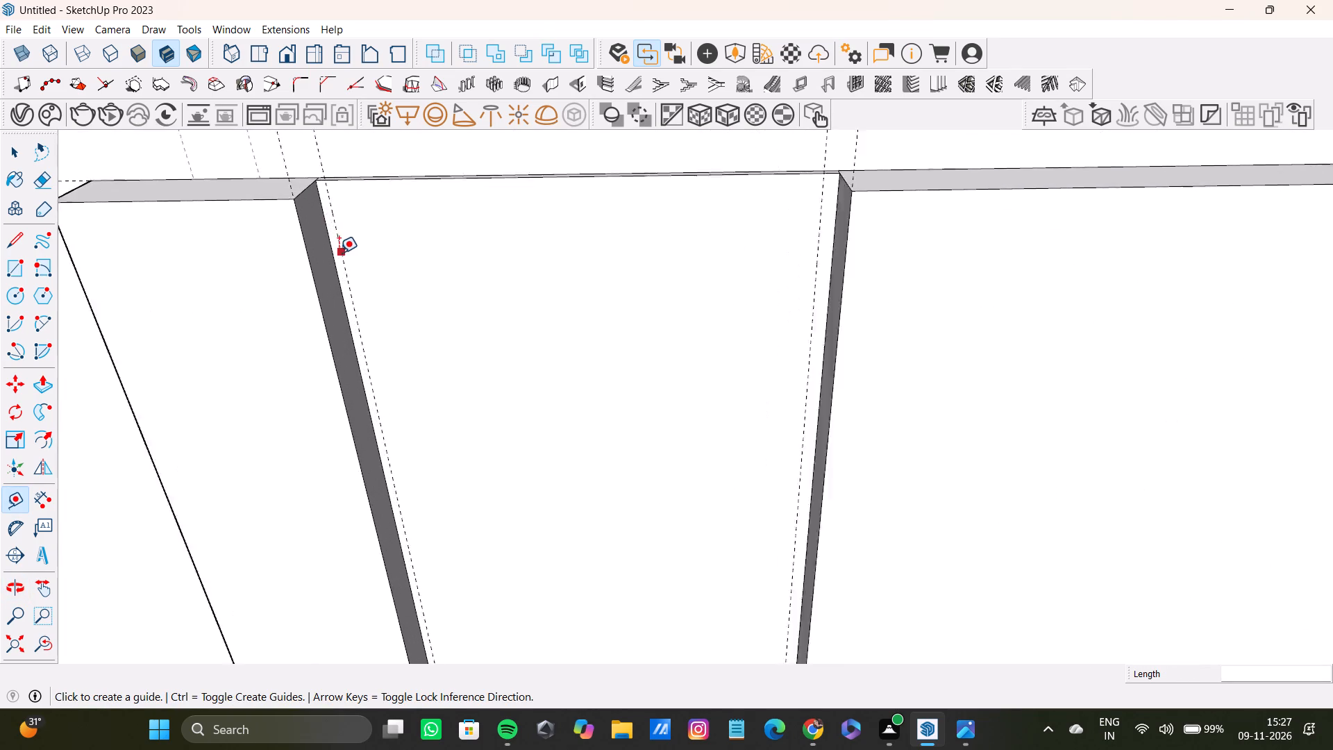
scroll(339, 253, up, 2)
shift+middle_drag(350, 241, 361, 413)
key(y)
scroll(406, 295, up, 2)
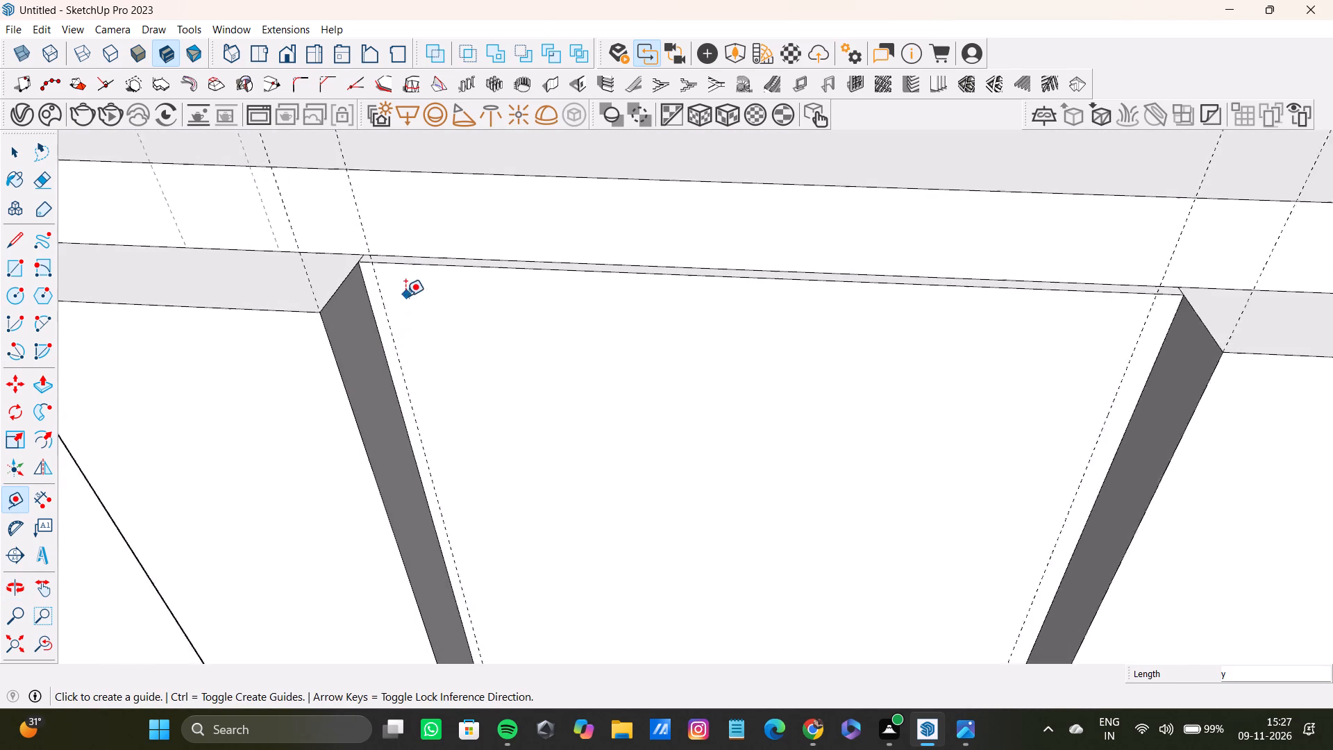
scroll(405, 296, up, 9)
drag(414, 248, 425, 248)
scroll(548, 351, down, 3)
middle_drag(565, 365, 506, 364)
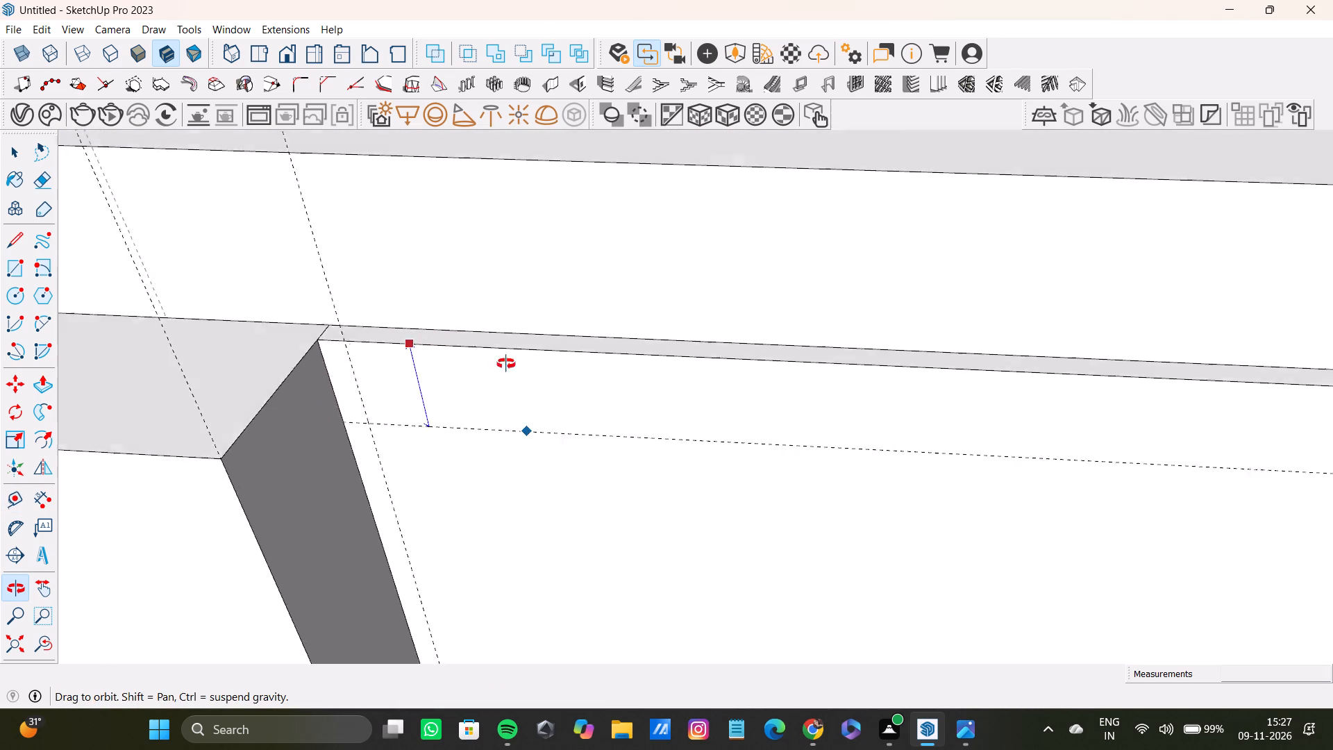
middle_drag(506, 364, 481, 285)
click(526, 352)
Place a horizontal guide on the recess's back face, about 9/16" above its bottom edge at the floor.
scroll(519, 351, down, 7)
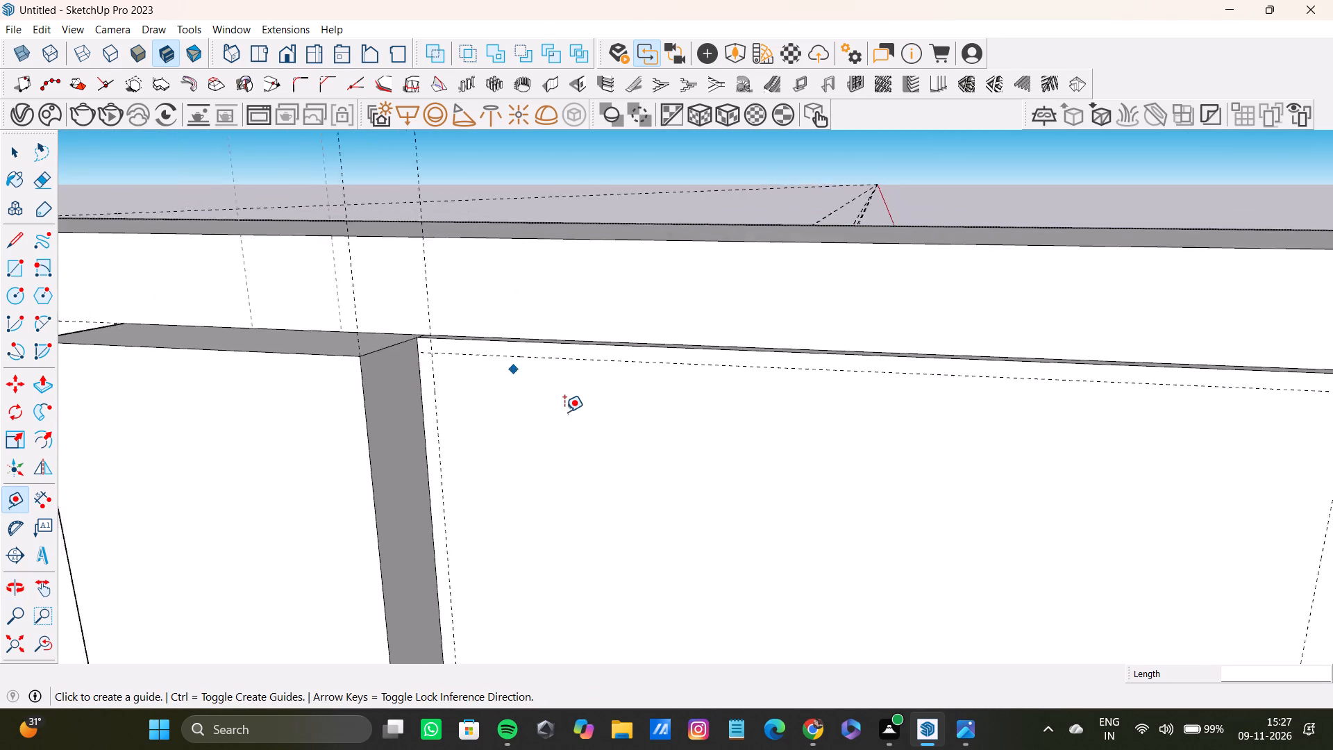
scroll(564, 412, down, 9)
shift+middle_drag(661, 441, 448, 262)
scroll(518, 360, down, 8)
middle_drag(564, 428, 548, 287)
shift+middle_drag(562, 461, 535, 247)
scroll(546, 370, down, 1)
middle_drag(549, 385, 542, 240)
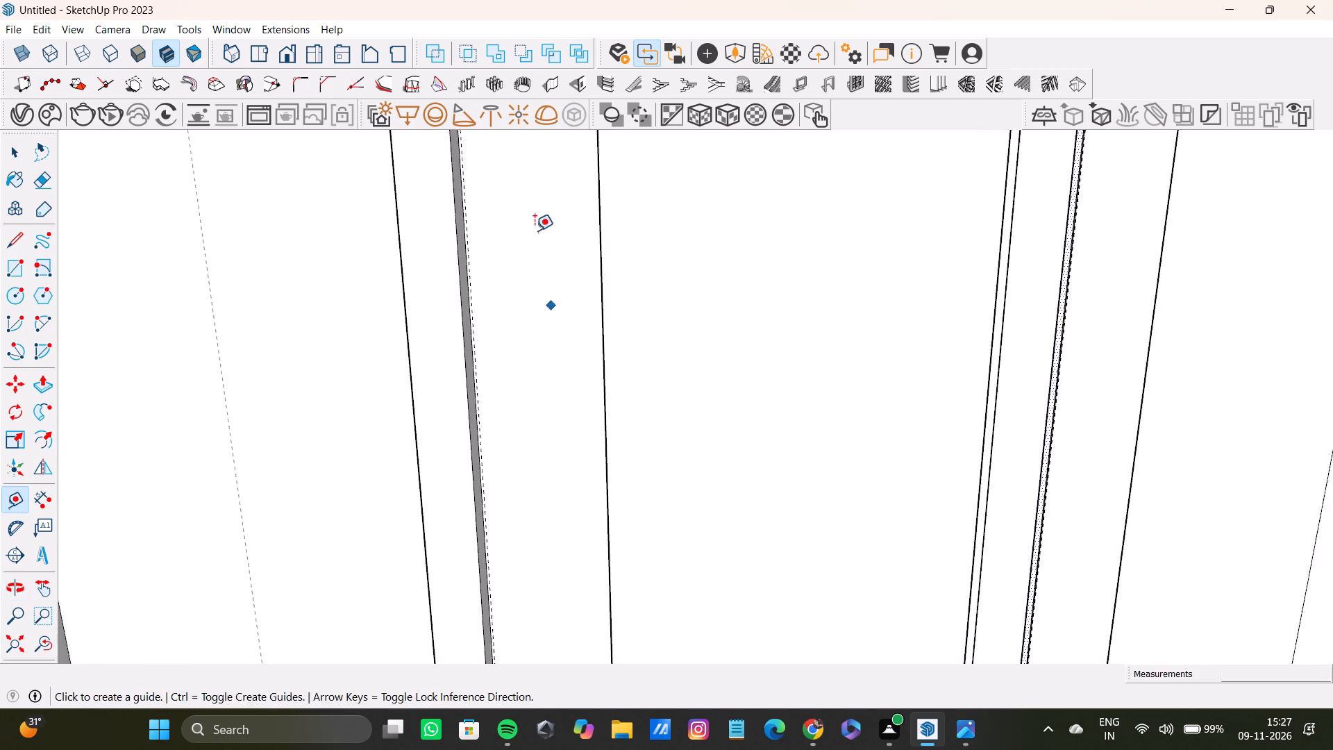
scroll(560, 324, down, 1)
shift+middle_drag(561, 346, 533, 176)
shift+middle_drag(571, 366, 573, 262)
middle_drag(586, 385, 546, 207)
shift+scroll(556, 231, down, 1)
middle_drag(561, 372, 505, 116)
scroll(505, 376, down, 1)
middle_drag(504, 418, 503, 433)
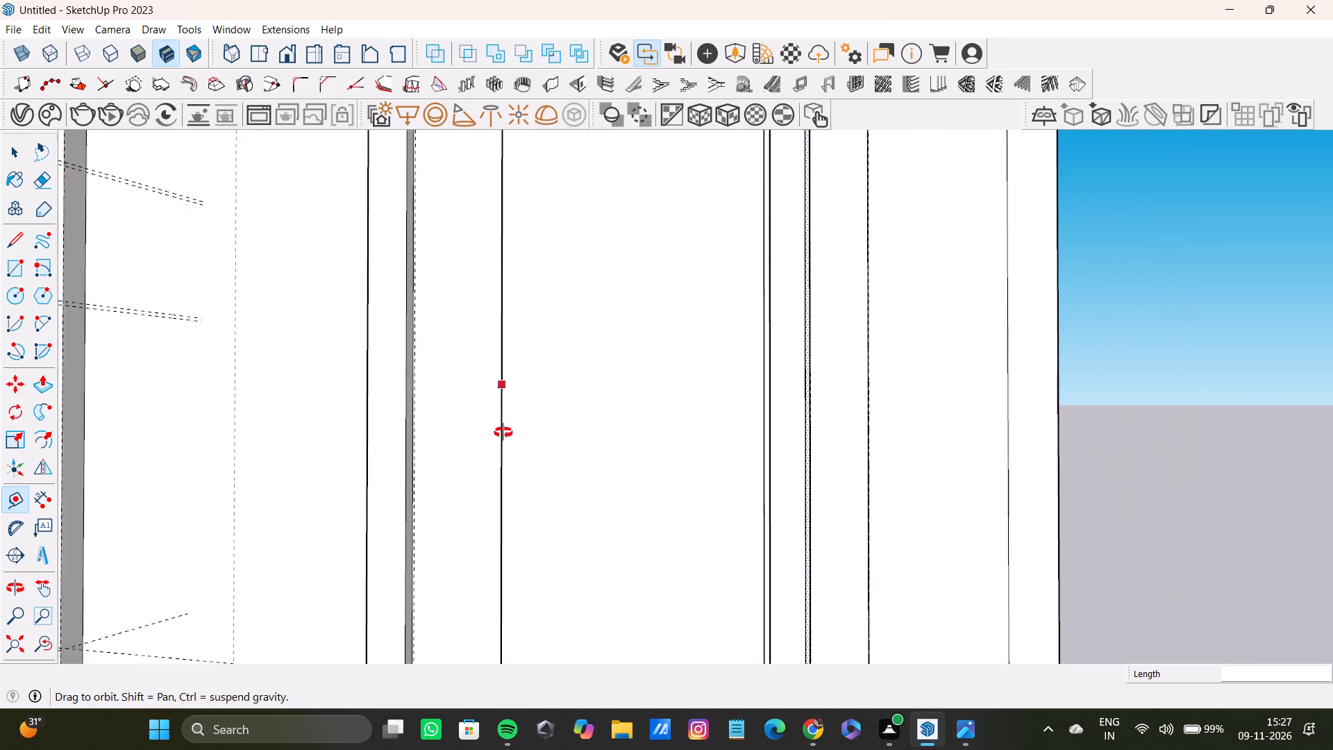
middle_drag(503, 433, 571, 305)
scroll(530, 408, up, 8)
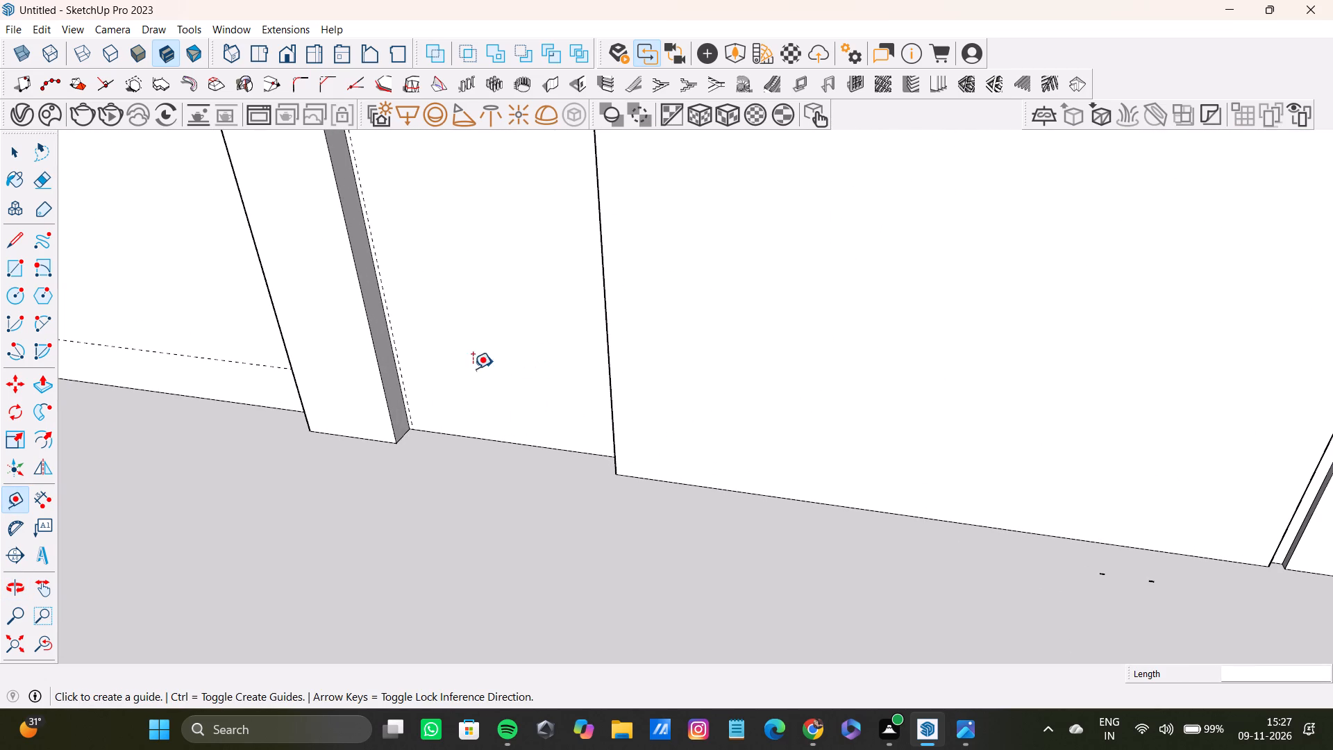
scroll(406, 439, up, 18)
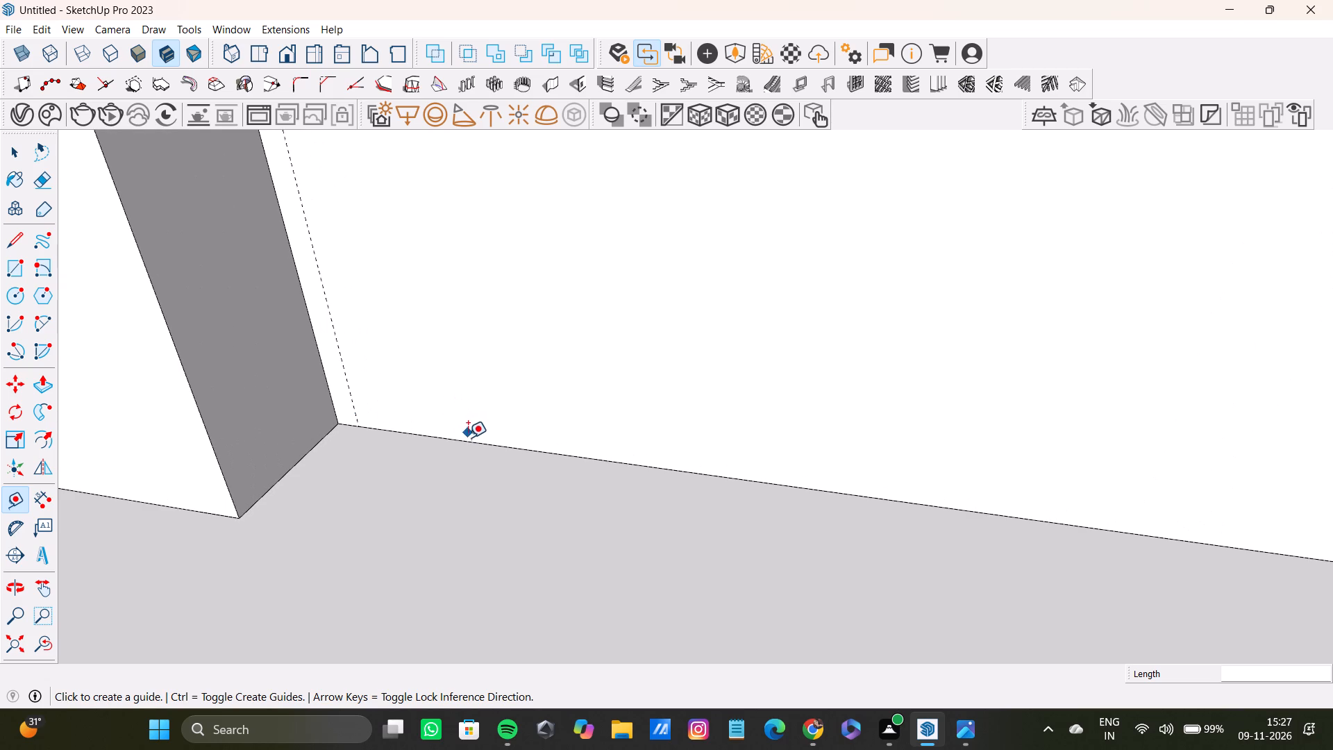
drag(469, 445, 469, 437)
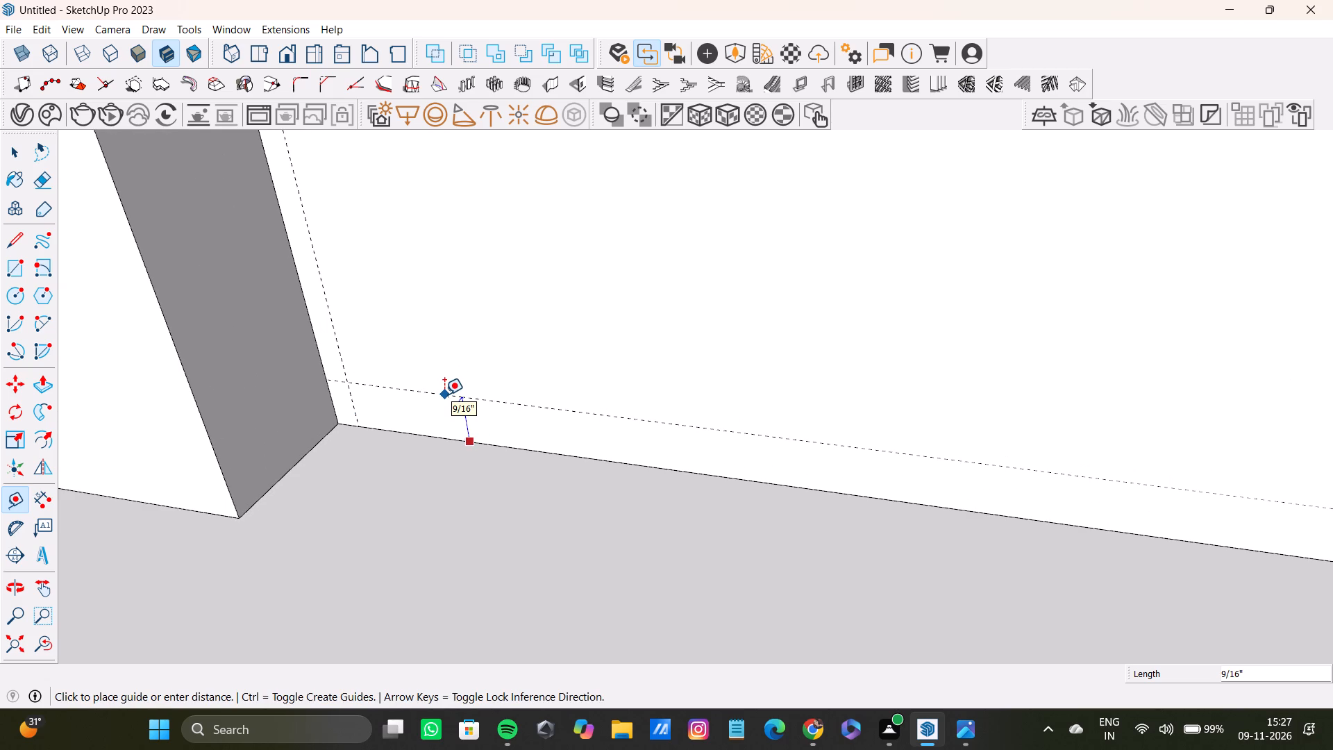
click(444, 394)
Draw a tall rectangle, about 12' 9 1/8" by 3/4", along the recess's left vertical guide, from the top guide to the bottom guide.
scroll(533, 322, down, 15)
middle_drag(551, 313, 549, 397)
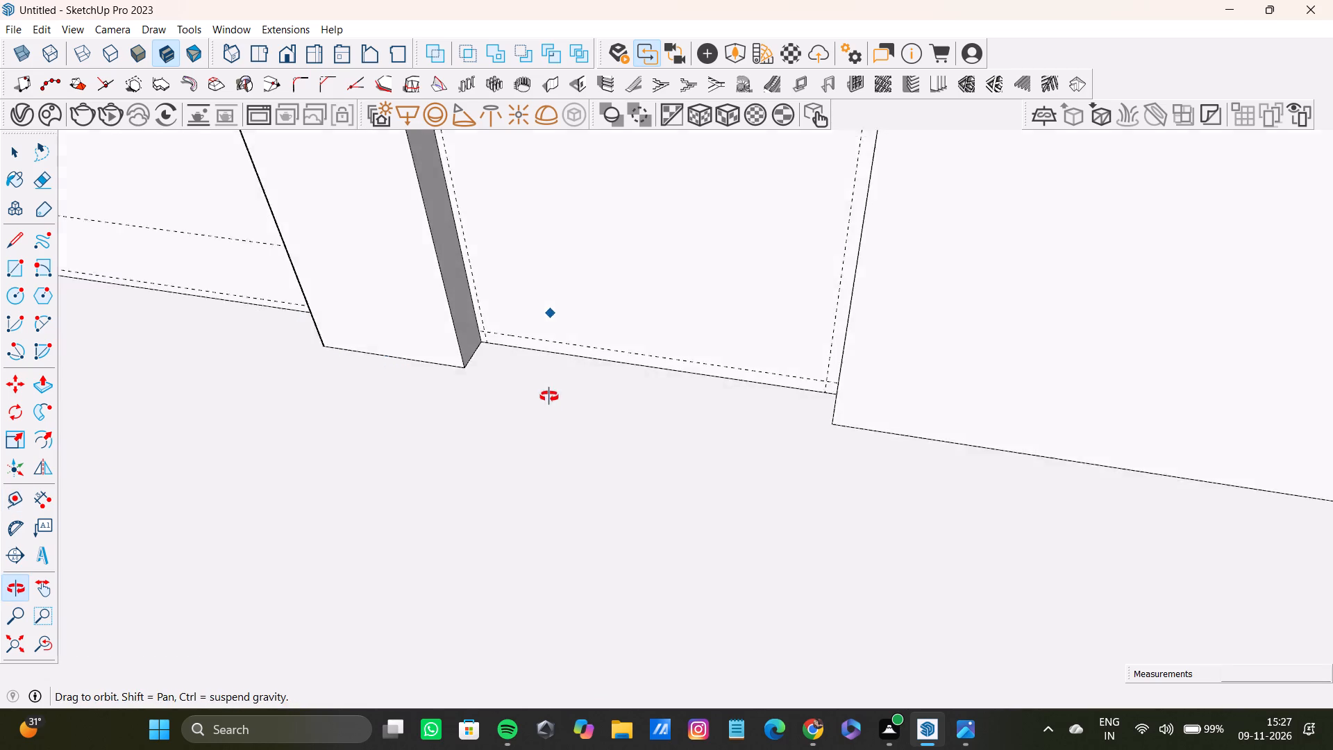
middle_drag(549, 397, 544, 326)
scroll(544, 309, down, 10)
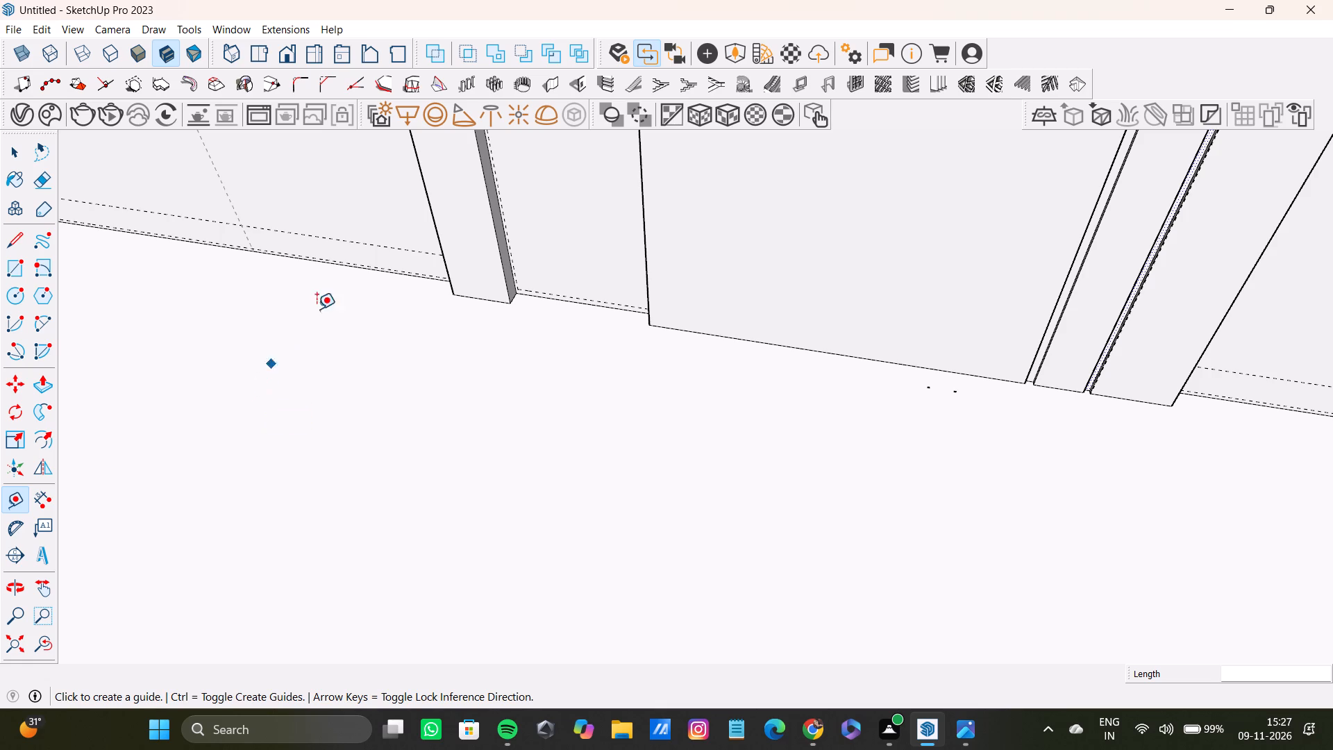
scroll(390, 326, down, 15)
shift+middle_drag(483, 237, 483, 569)
scroll(399, 234, up, 3)
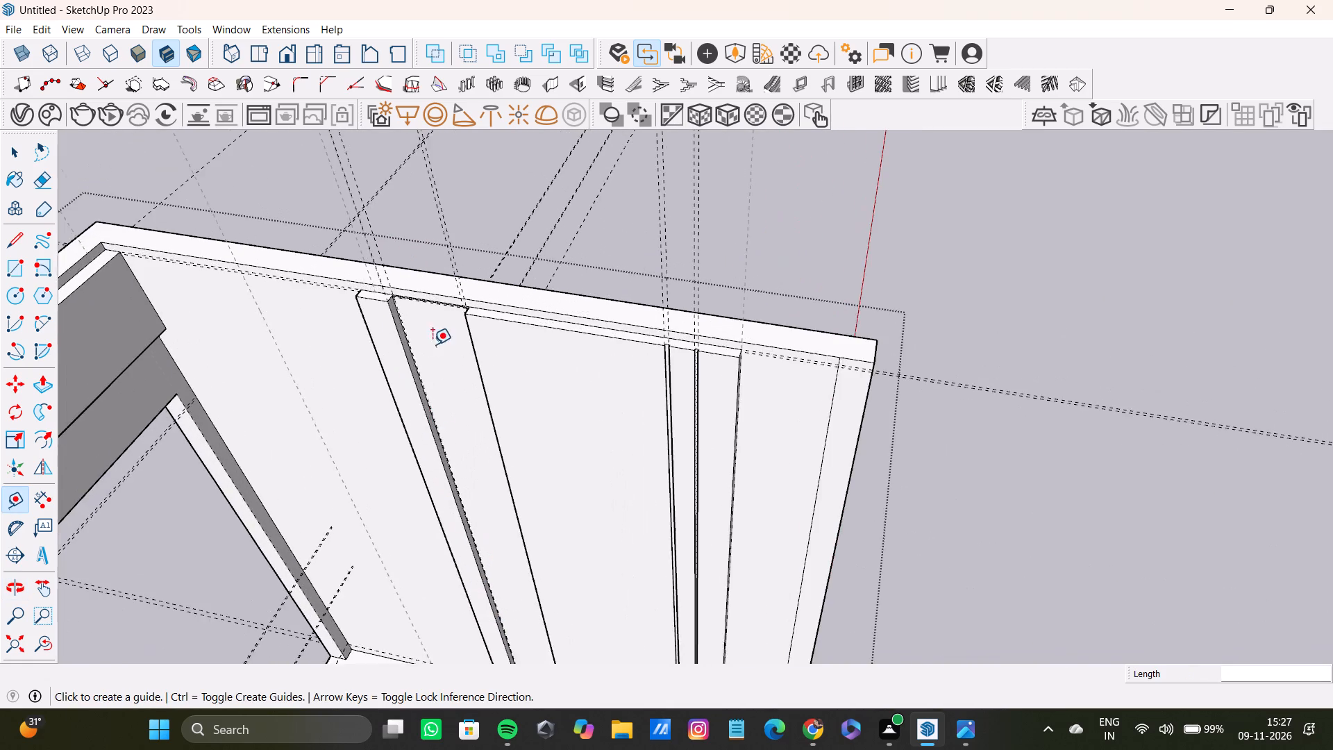
scroll(433, 344, up, 19)
middle_drag(419, 315, 615, 397)
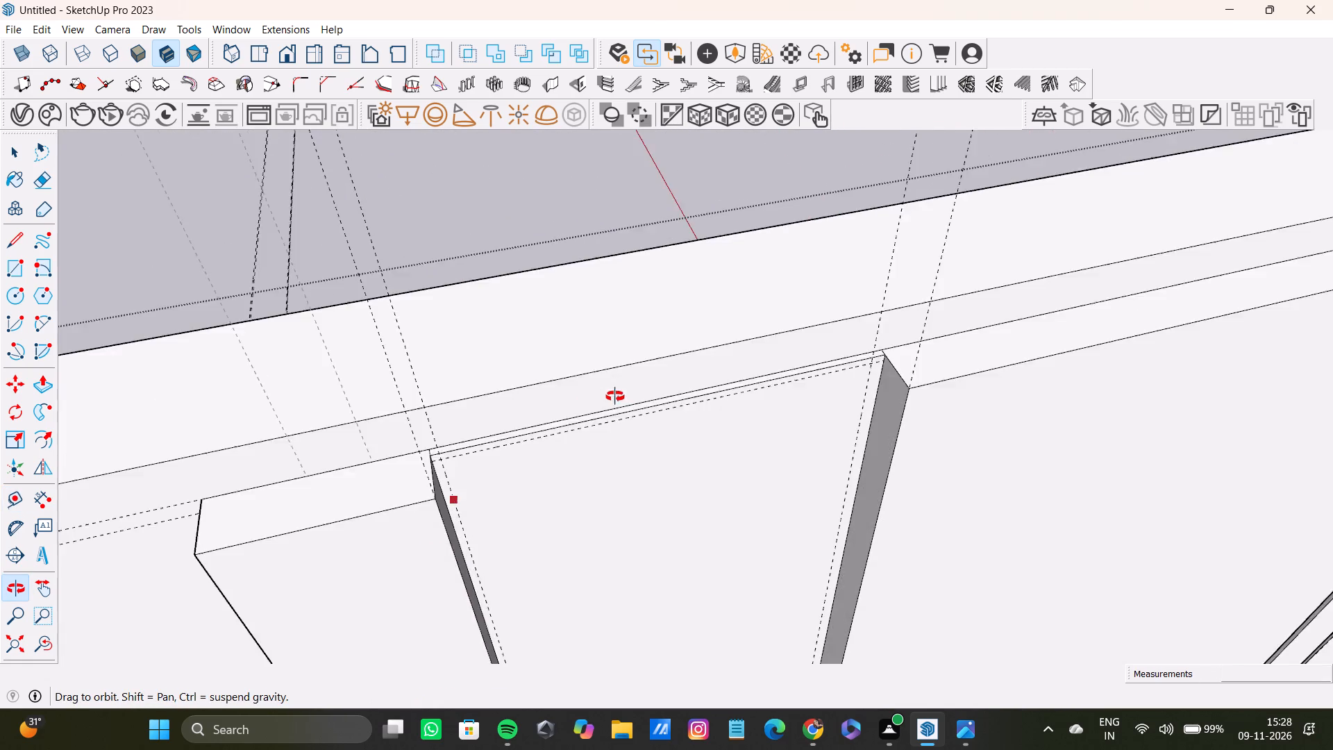
middle_drag(615, 397, 473, 411)
key(r)
scroll(424, 446, up, 14)
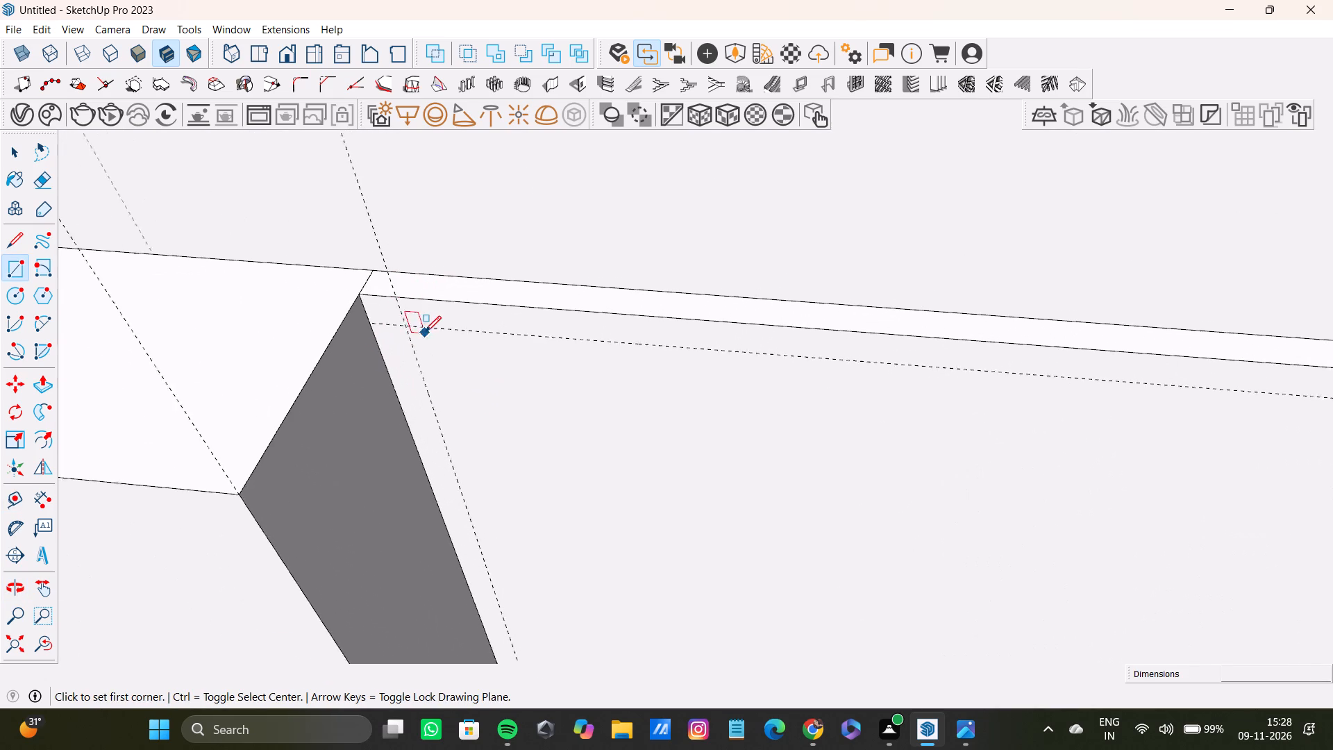
scroll(425, 332, up, 1)
click(405, 328)
scroll(648, 467, down, 9)
shift+middle_drag(673, 637, 555, 311)
scroll(559, 268, down, 5)
scroll(570, 545, up, 1)
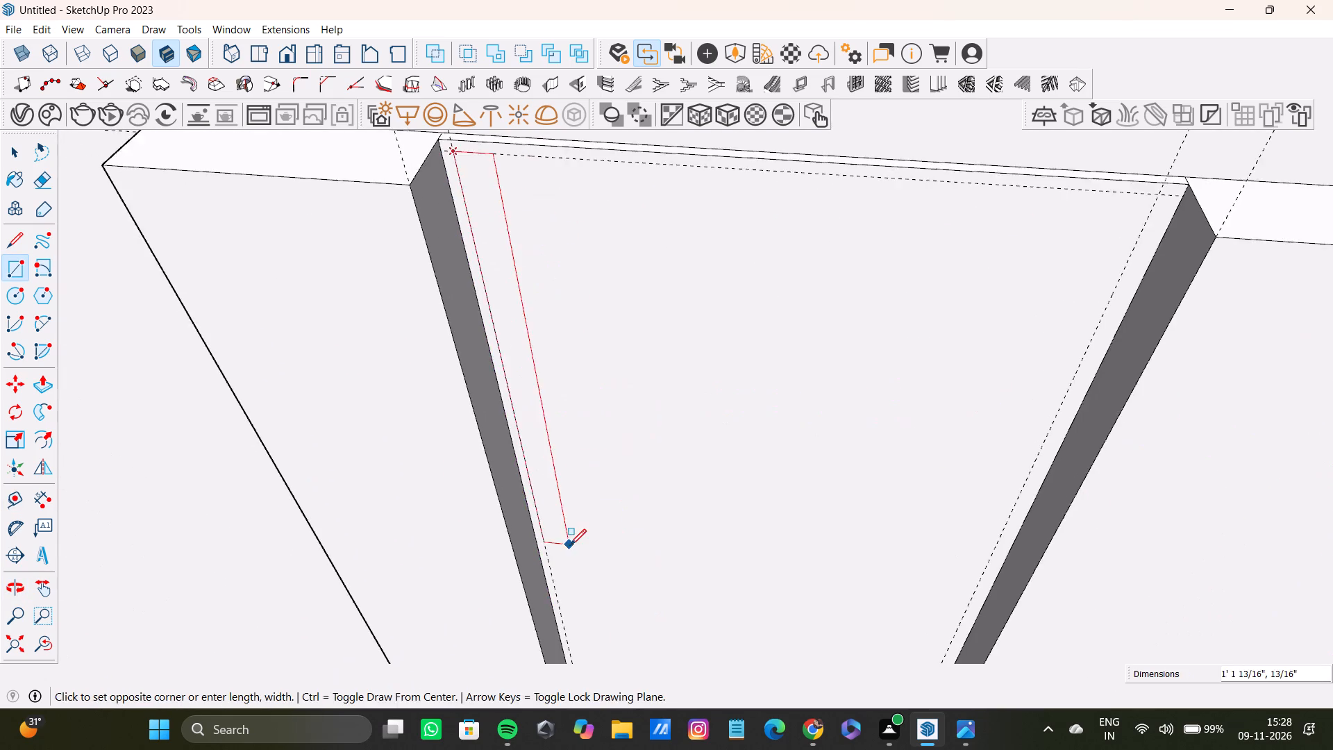
shift+middle_drag(570, 545, 449, 208)
scroll(440, 265, down, 8)
shift+middle_drag(522, 466, 471, 189)
shift+middle_drag(528, 477, 506, 254)
scroll(596, 588, up, 1)
shift+middle_drag(596, 593, 585, 449)
shift+middle_drag(576, 540, 569, 464)
scroll(551, 379, up, 19)
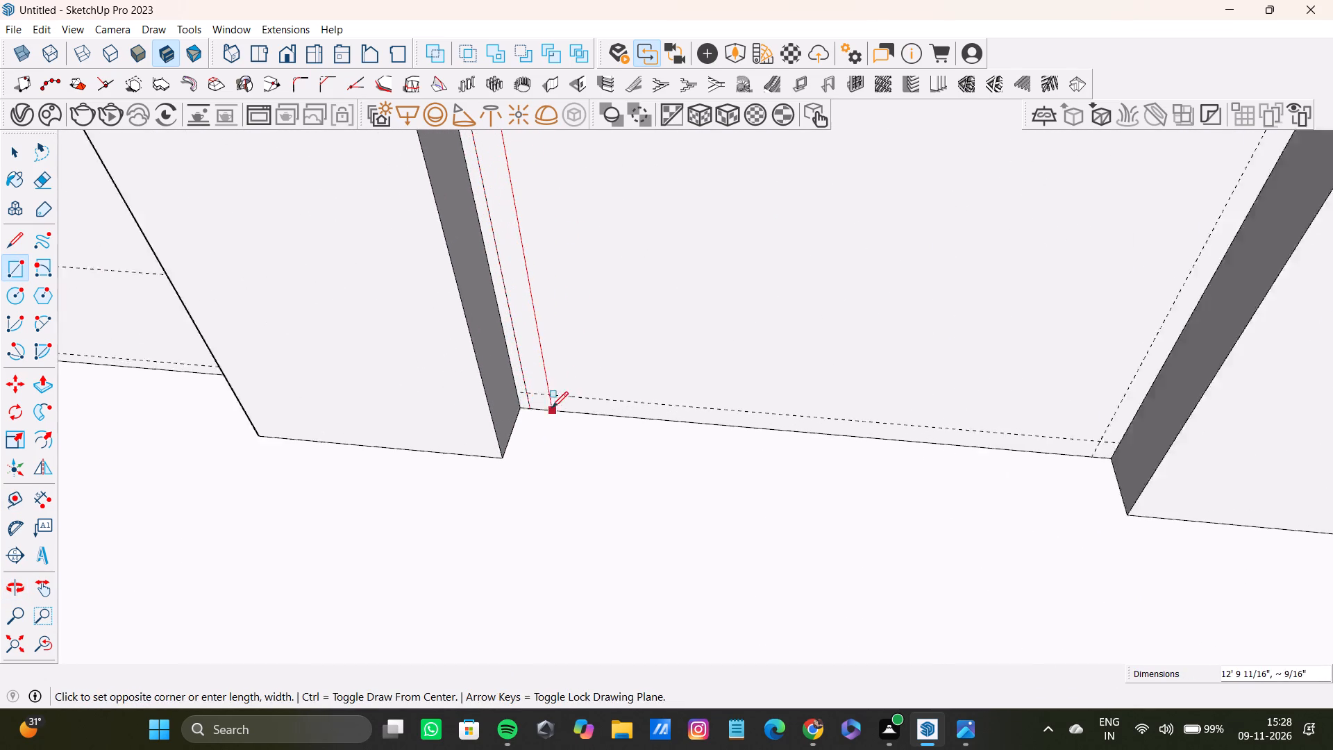
scroll(552, 408, up, 4)
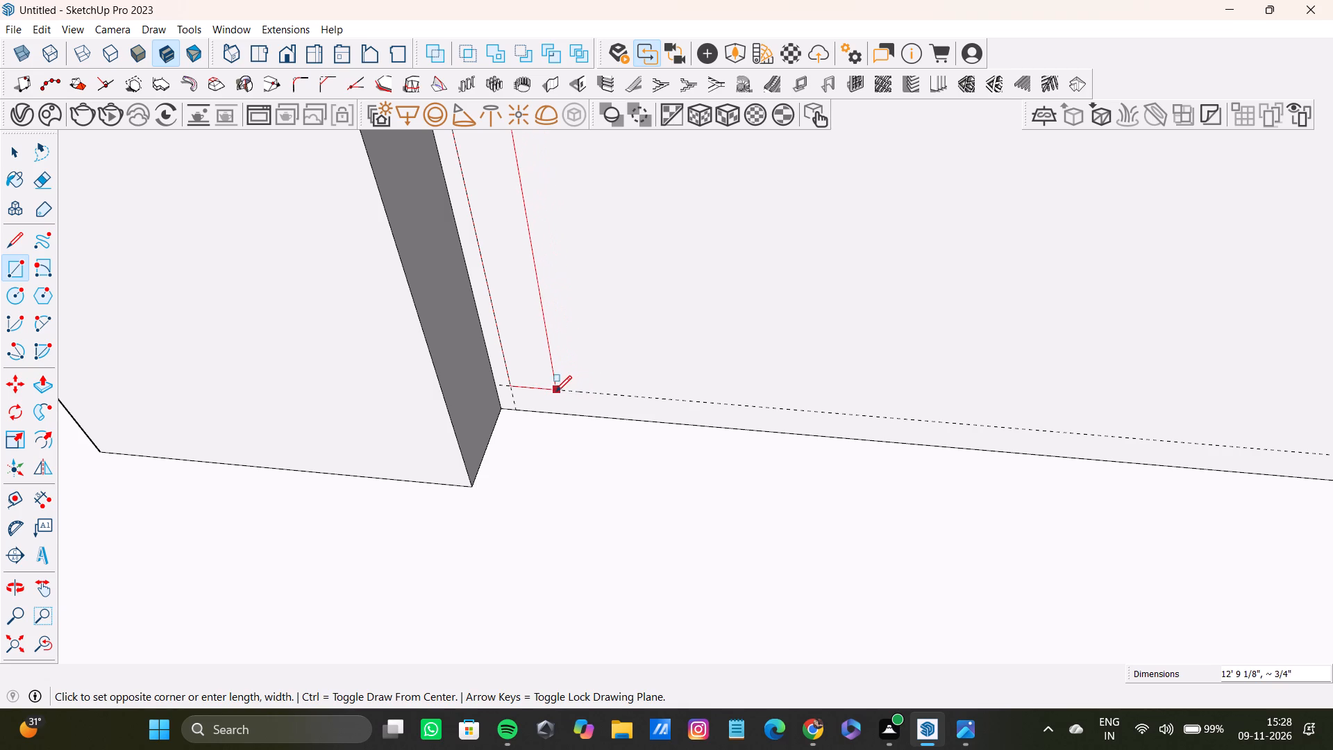
click(555, 392)
Examine the upper end of the new narrow rectangle where it meets the guides at the recess's top corner.
scroll(535, 369, down, 20)
scroll(535, 369, down, 10)
shift+middle_drag(492, 274, 526, 537)
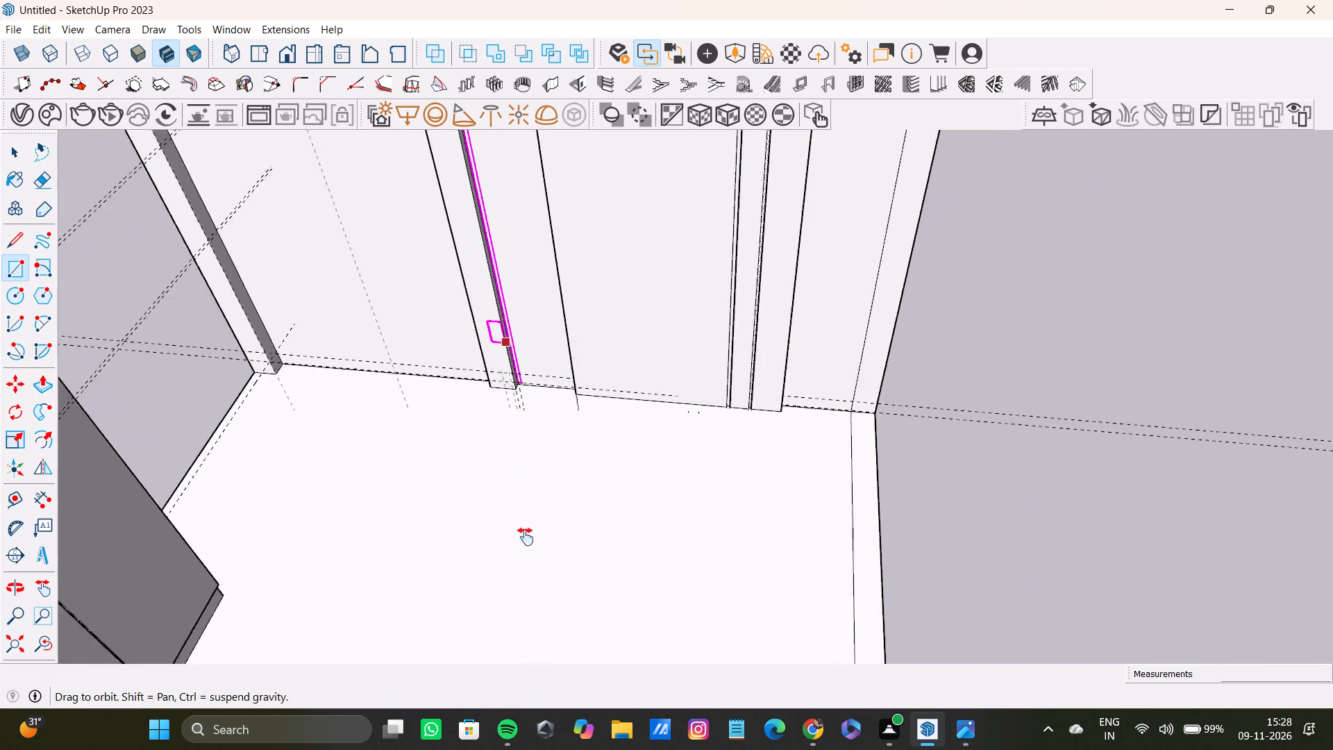
shift+middle_drag(526, 537, 523, 561)
scroll(439, 201, down, 4)
shift+middle_drag(439, 201, 394, 492)
scroll(419, 341, up, 11)
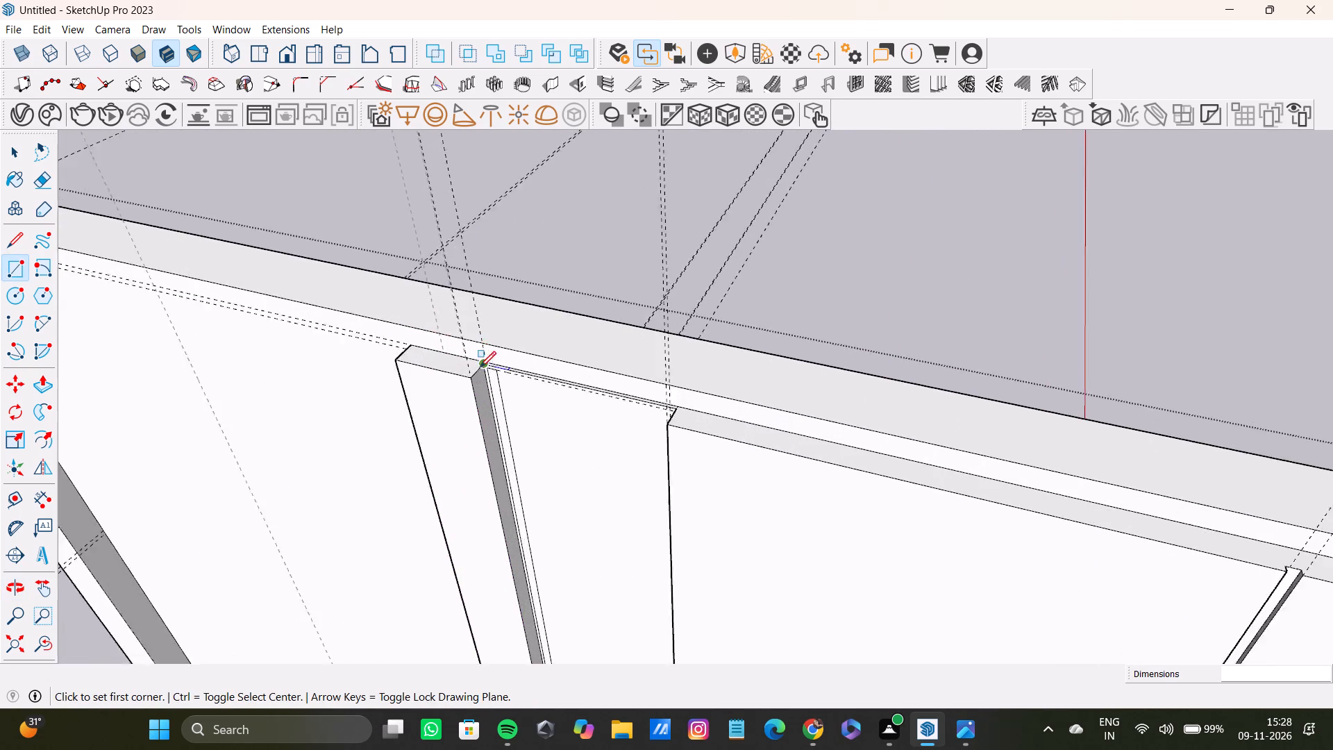
scroll(480, 367, up, 13)
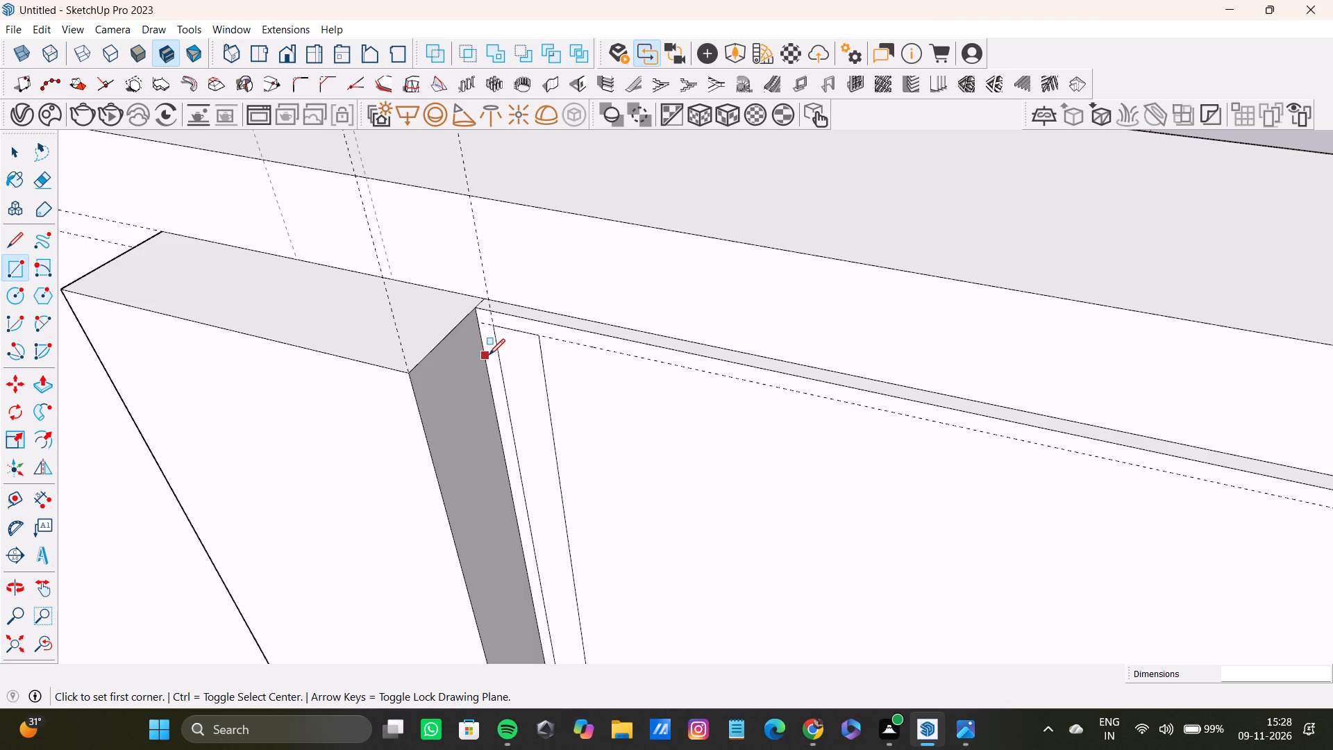
scroll(550, 412, down, 7)
Extrude the tall narrow rectangle about 5/8" out from the recess's back face with Push/Pull.
scroll(544, 397, down, 13)
scroll(544, 404, up, 1)
middle_drag(544, 404, 537, 450)
scroll(536, 422, up, 2)
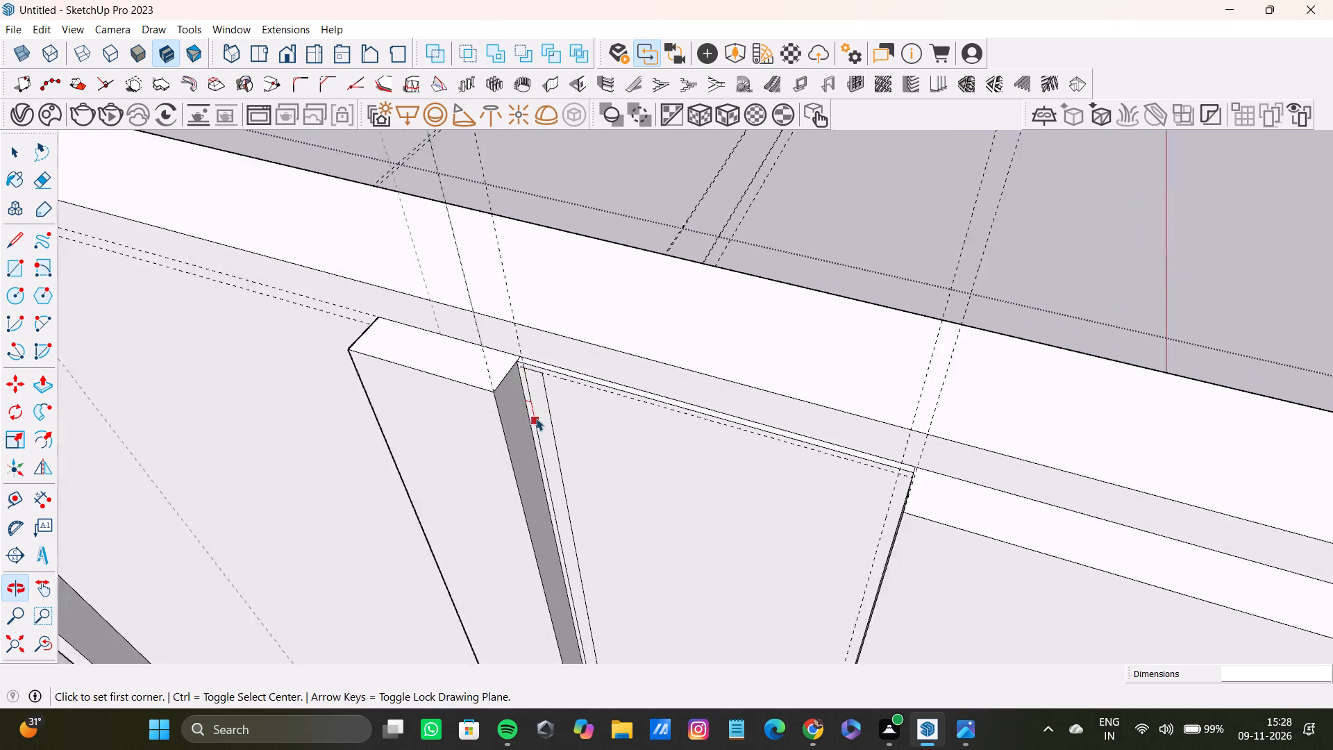
key(space)
scroll(536, 418, up, 10)
click(526, 357)
key(p)
drag(534, 353, 520, 388)
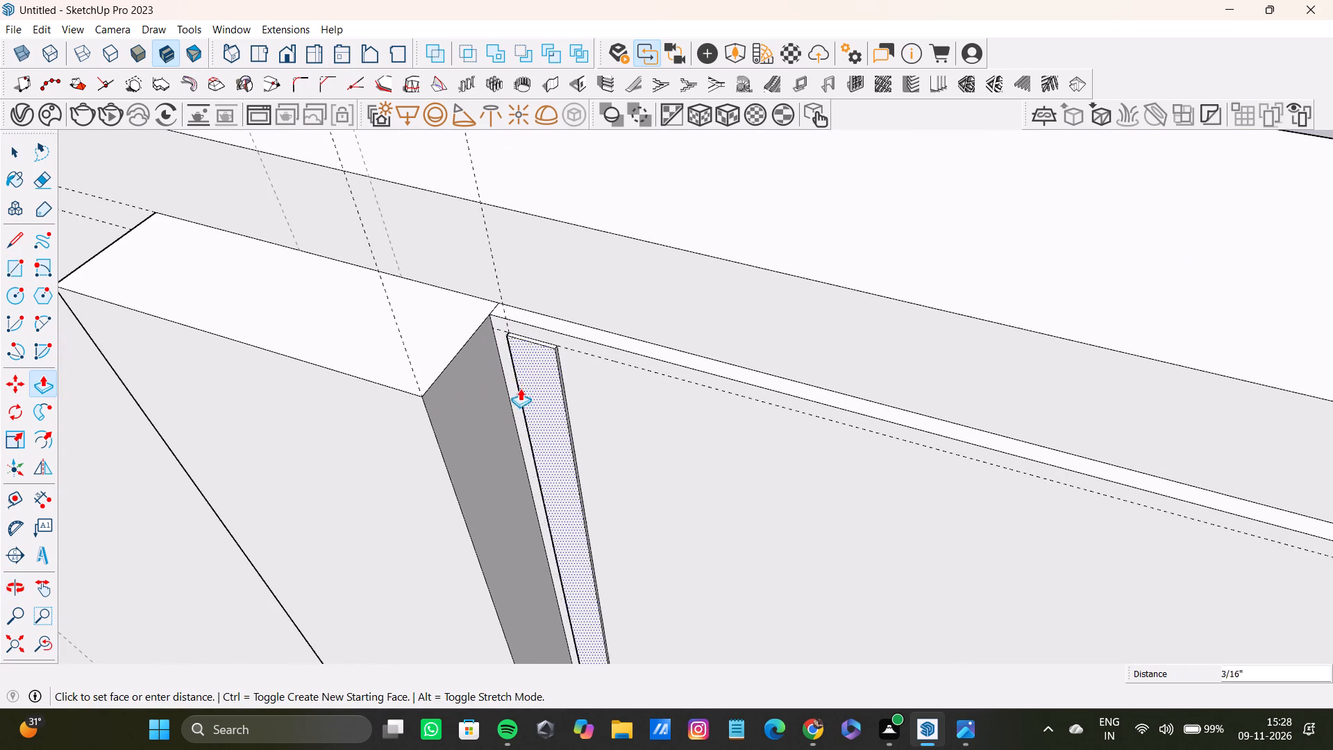
drag(520, 388, 522, 392)
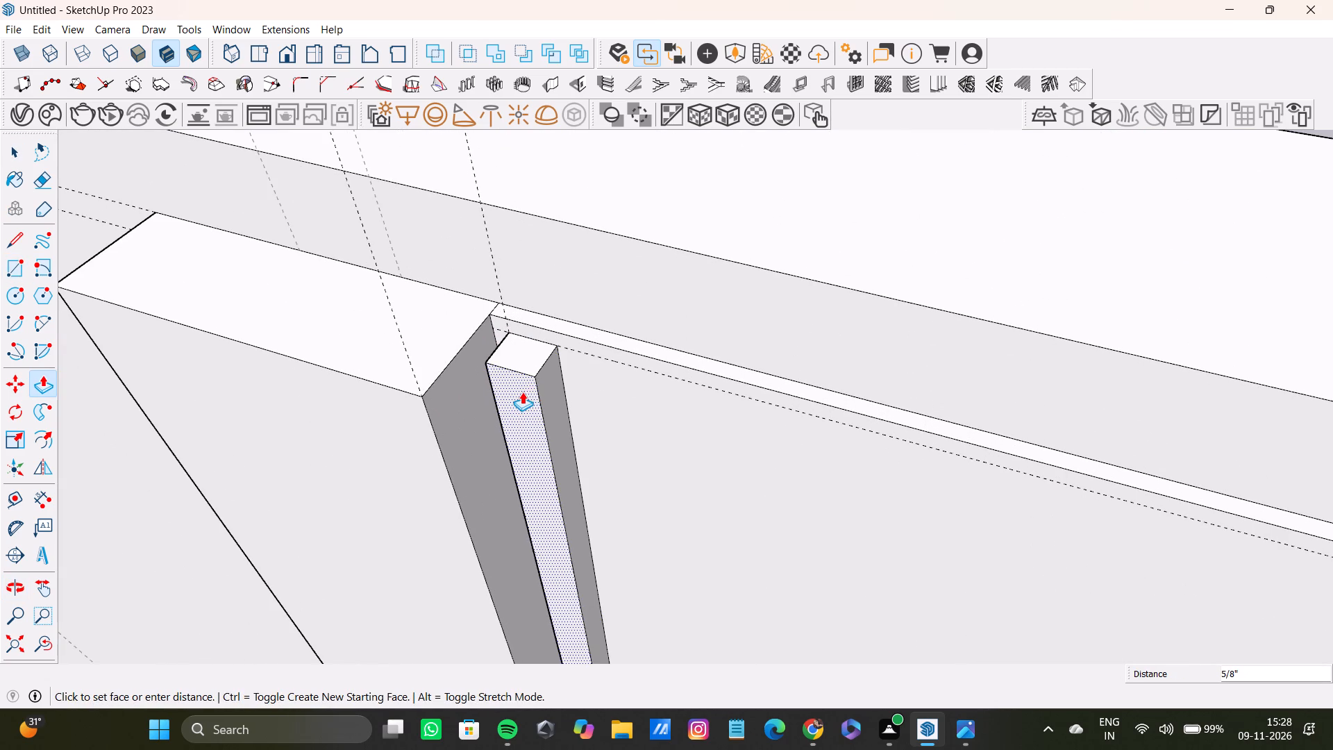
drag(522, 392, 522, 391)
Pull the new vertical strip's front face slightly further out from the recess's back face.
scroll(524, 389, down, 15)
middle_drag(535, 392, 569, 519)
scroll(646, 528, down, 1)
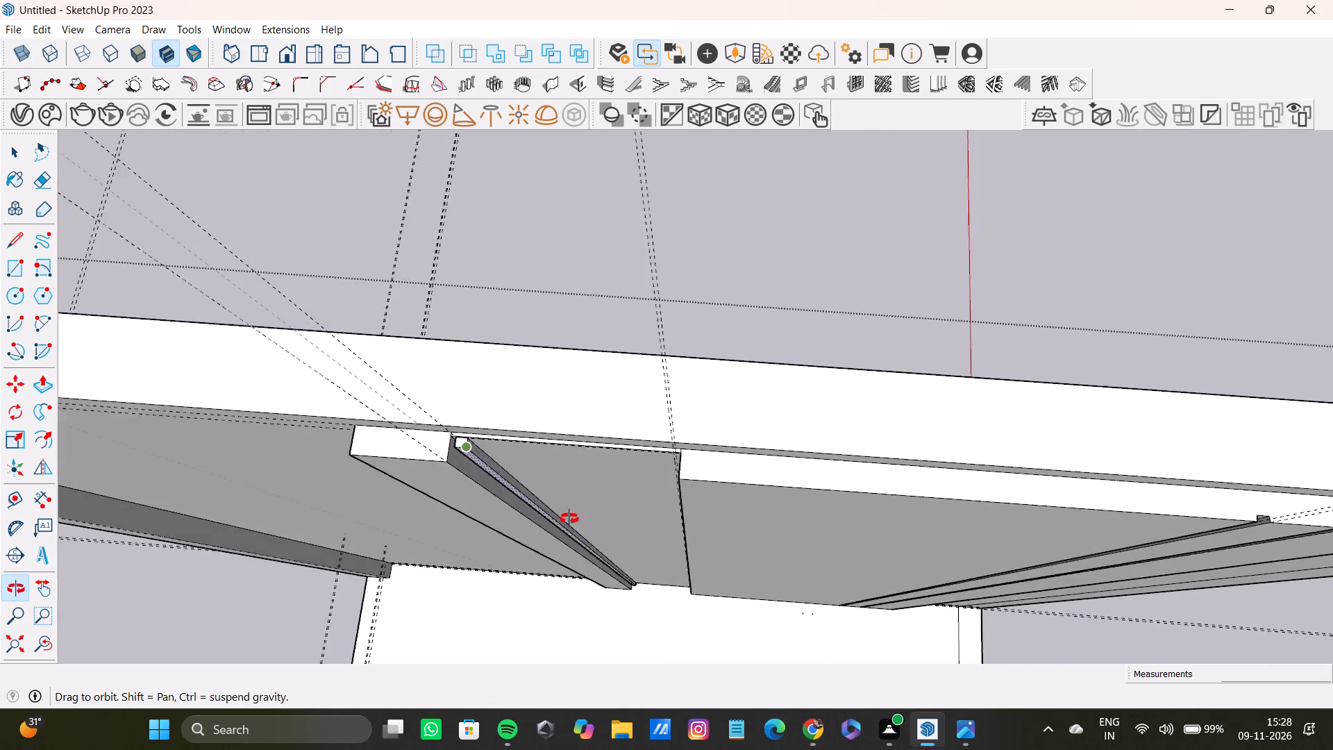
middle_drag(569, 519, 561, 513)
scroll(467, 453, up, 3)
scroll(491, 407, down, 8)
shift+scroll(499, 403, up, 1)
shift+middle_drag(499, 403, 458, 499)
scroll(466, 362, up, 7)
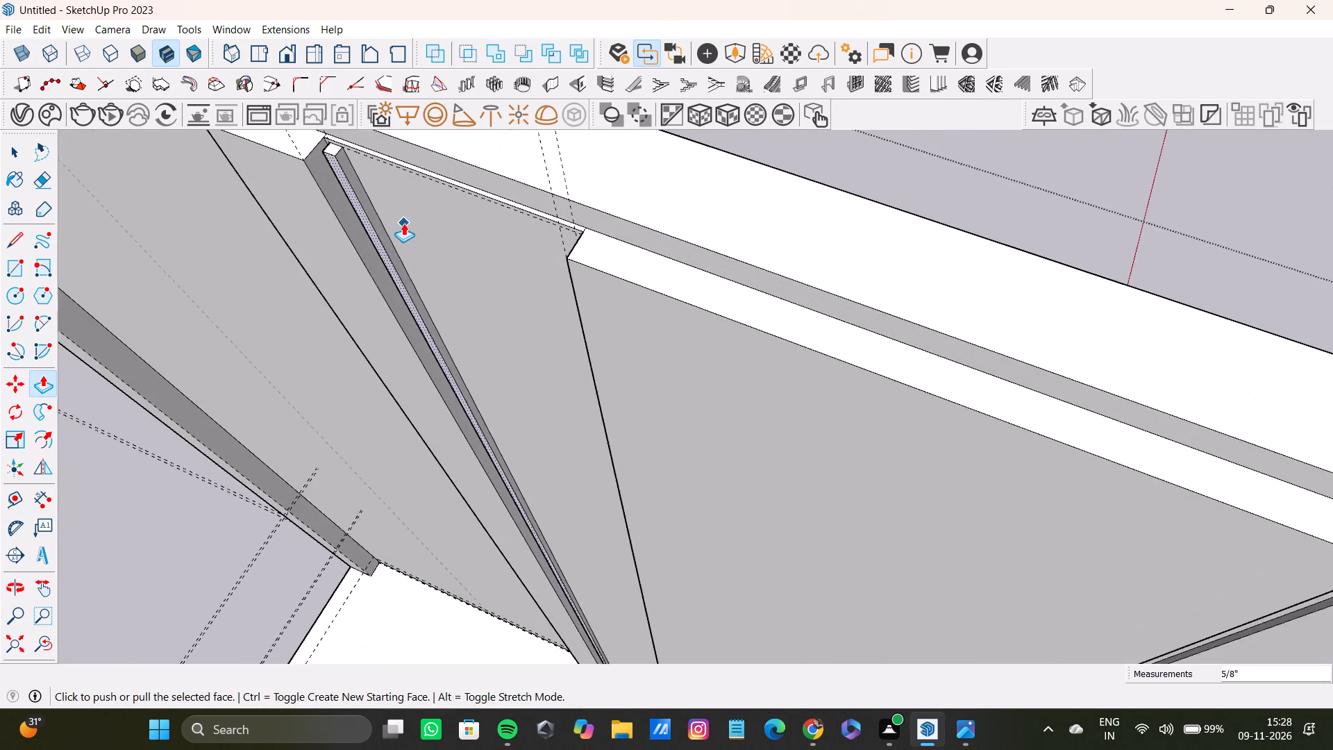
shift+middle_drag(403, 223, 517, 488)
scroll(411, 423, up, 19)
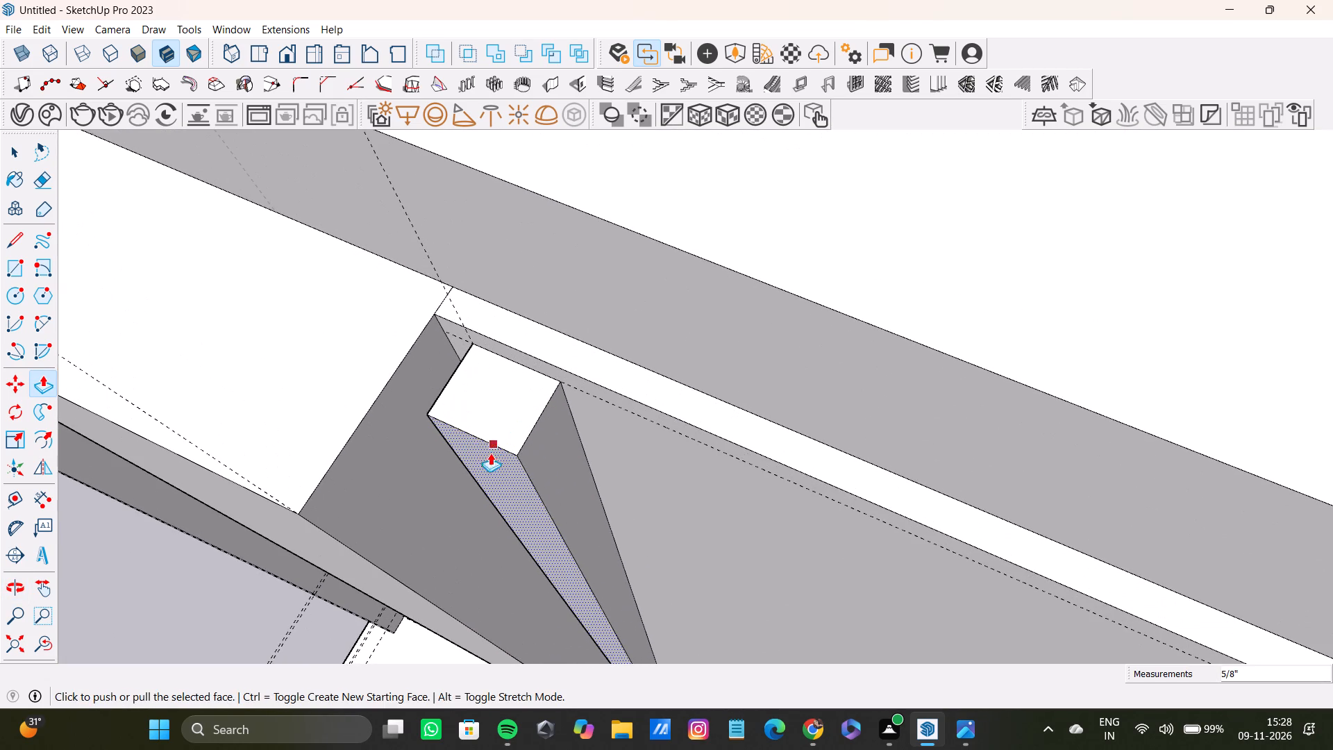
drag(490, 455, 487, 474)
Widen the vertical strip by pulling its side face about 1/8" towards the middle of the recess.
key(space)
click(542, 467)
key(p)
drag(542, 467, 553, 470)
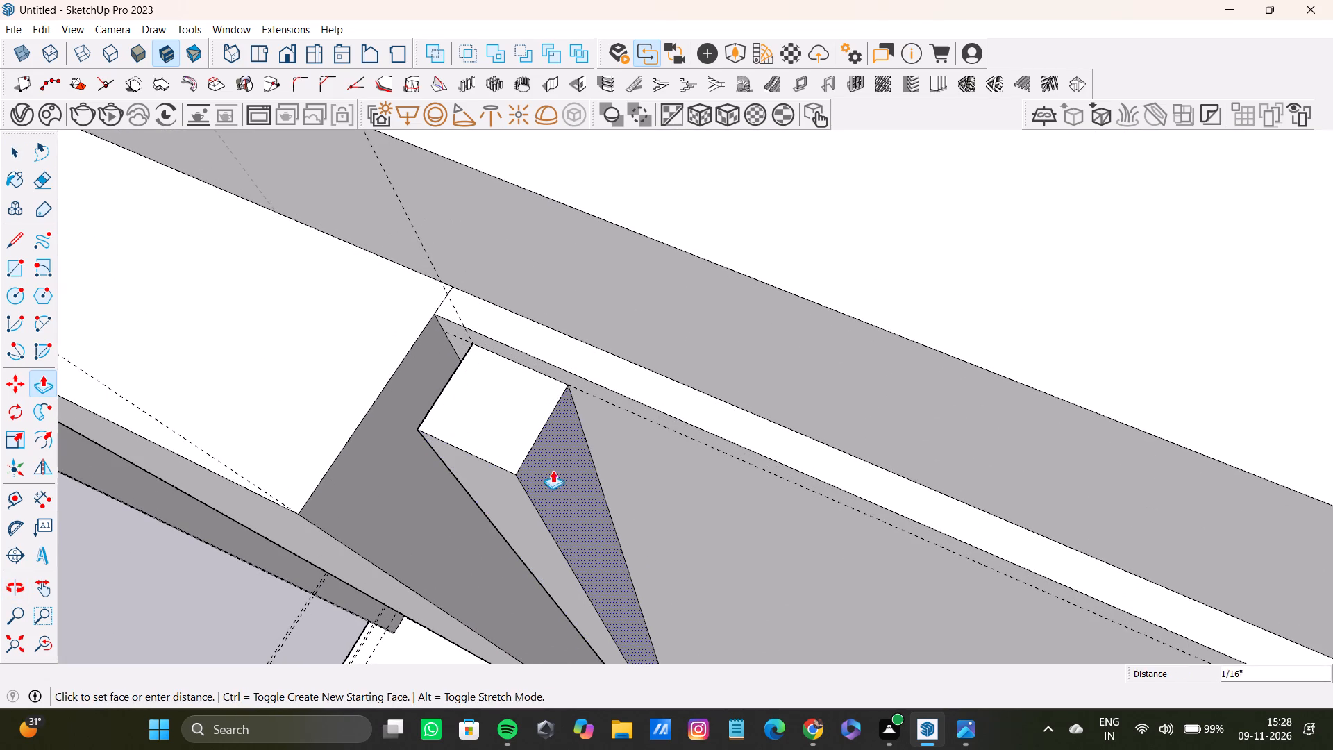
drag(553, 470, 554, 470)
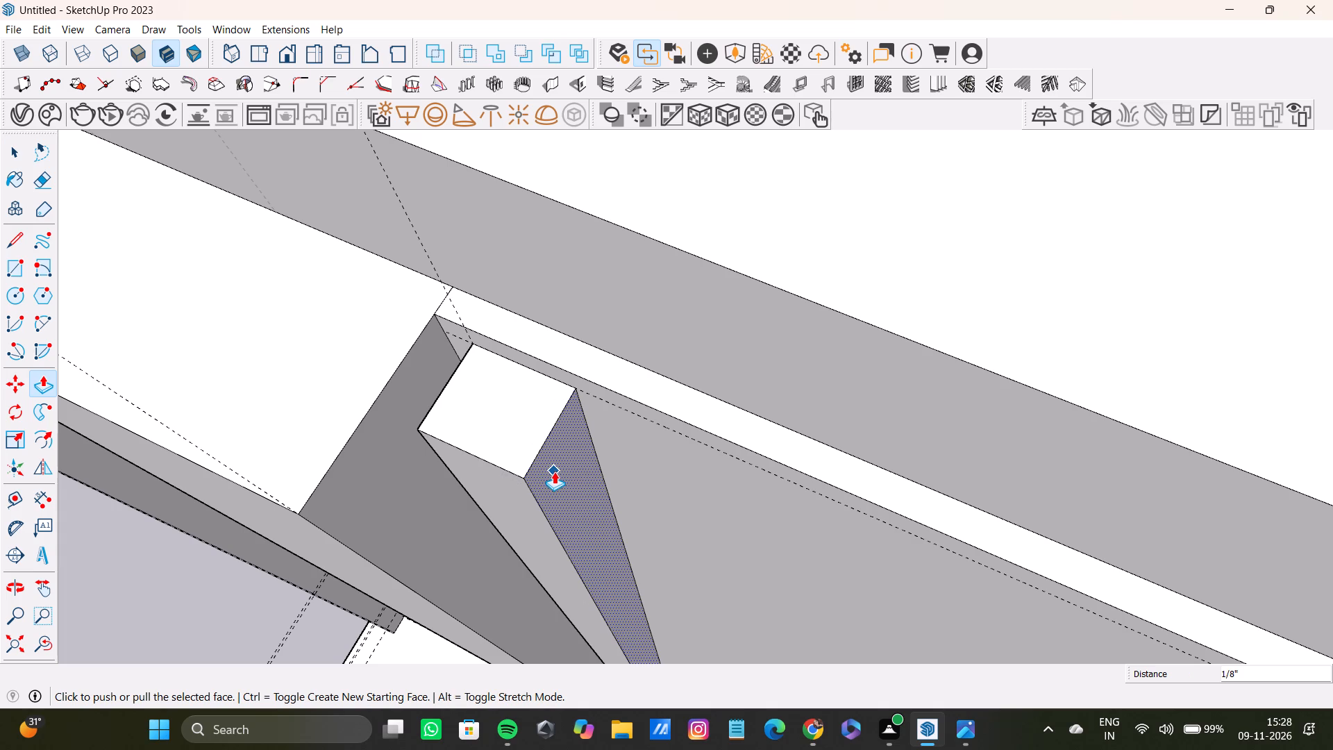
Select the vertical strip's top, front and side faces together with their edges, working down to its lower end near the floor.
scroll(540, 469, down, 12)
shift+middle_drag(543, 497, 564, 253)
middle_click(557, 247)
middle_click(553, 247)
scroll(522, 281, up, 9)
scroll(536, 287, down, 4)
middle_drag(536, 287, 534, 370)
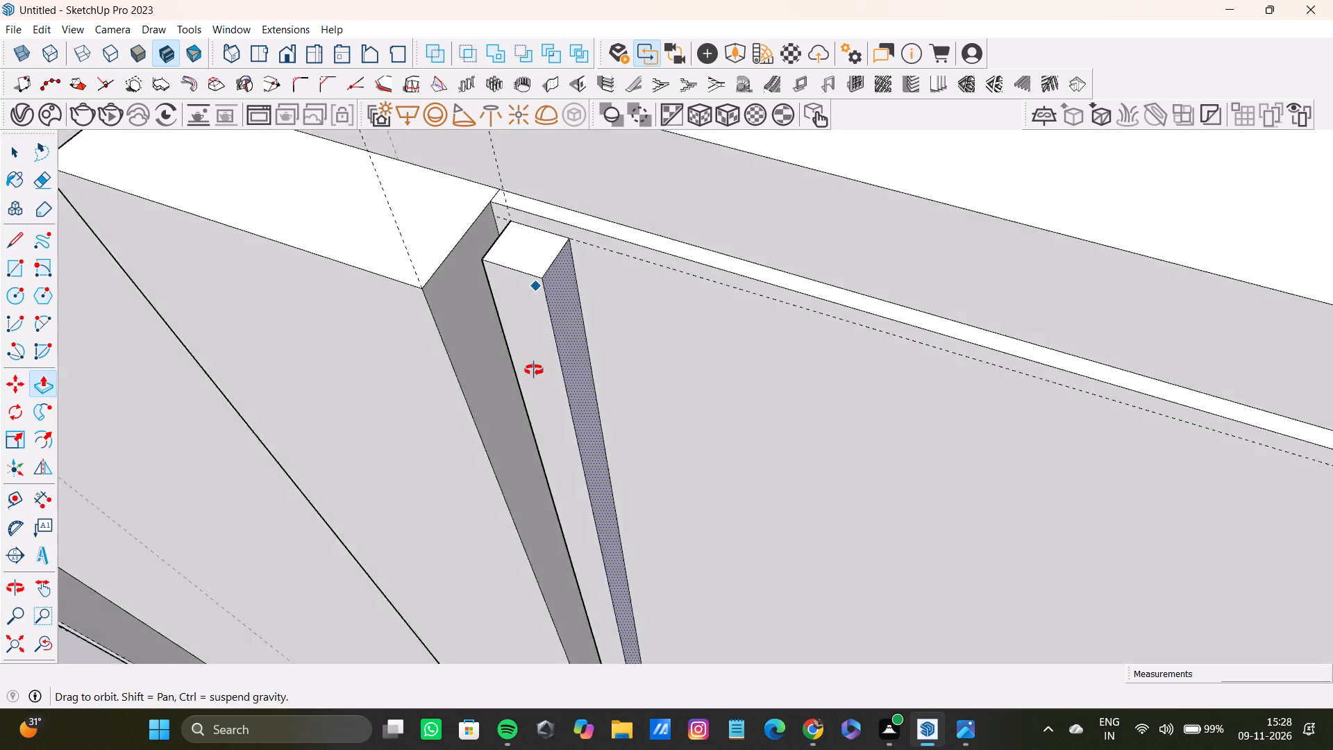
middle_drag(534, 370, 533, 383)
key(space)
double_click(518, 258)
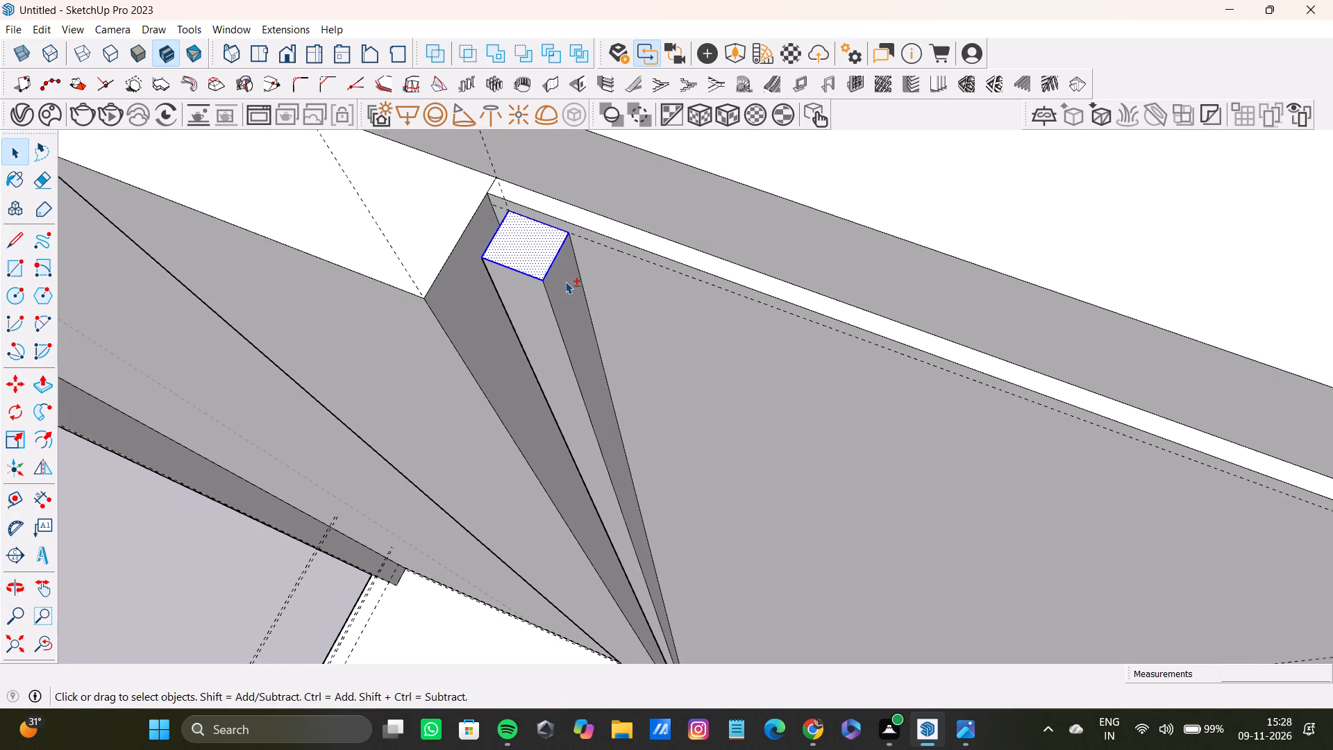
shift+double_click(565, 281)
shift+double_click(520, 324)
middle_drag(450, 218, 607, 301)
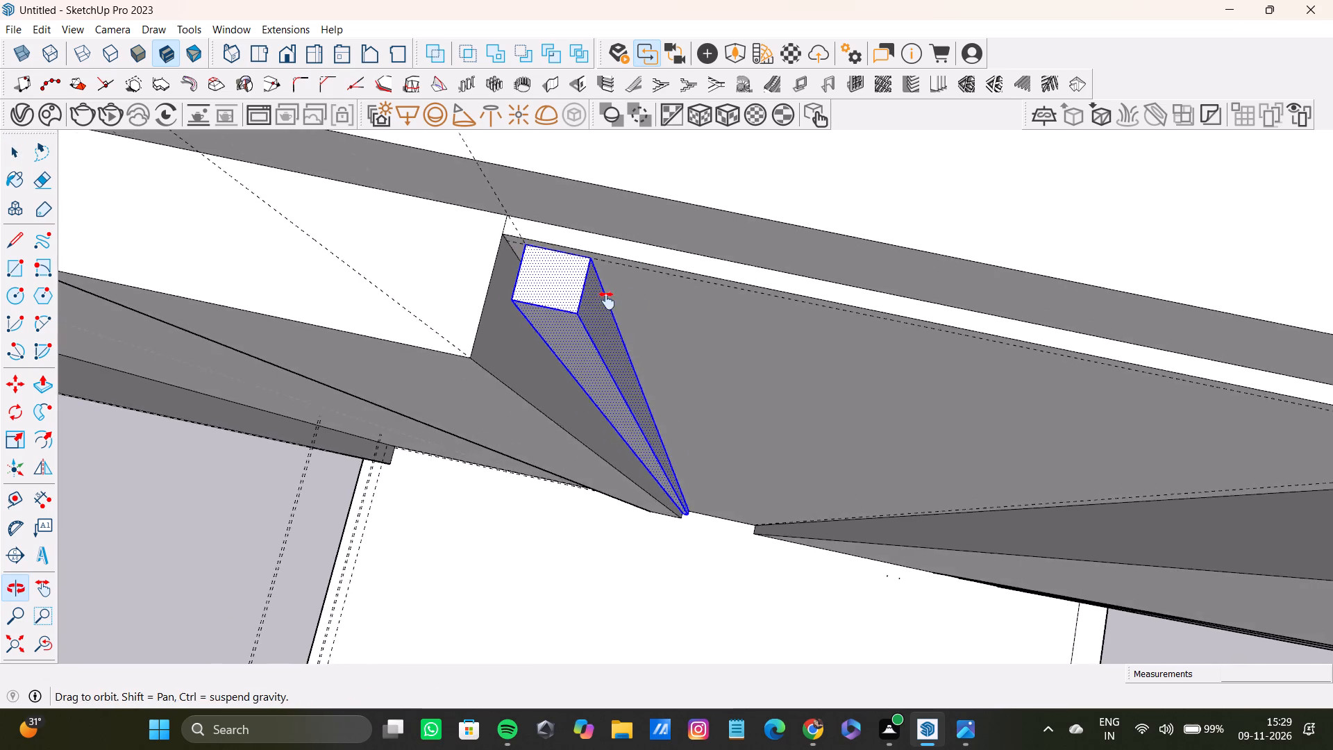
middle_drag(607, 301, 607, 301)
scroll(577, 307, up, 13)
middle_drag(555, 280, 907, 270)
shift+double_click(694, 361)
shift+scroll(685, 362, down, 14)
shift+middle_drag(835, 471, 633, 266)
shift+scroll(649, 282, up, 1)
scroll(755, 441, down, 1)
middle_drag(751, 451, 619, 303)
scroll(587, 429, up, 20)
scroll(587, 429, up, 1)
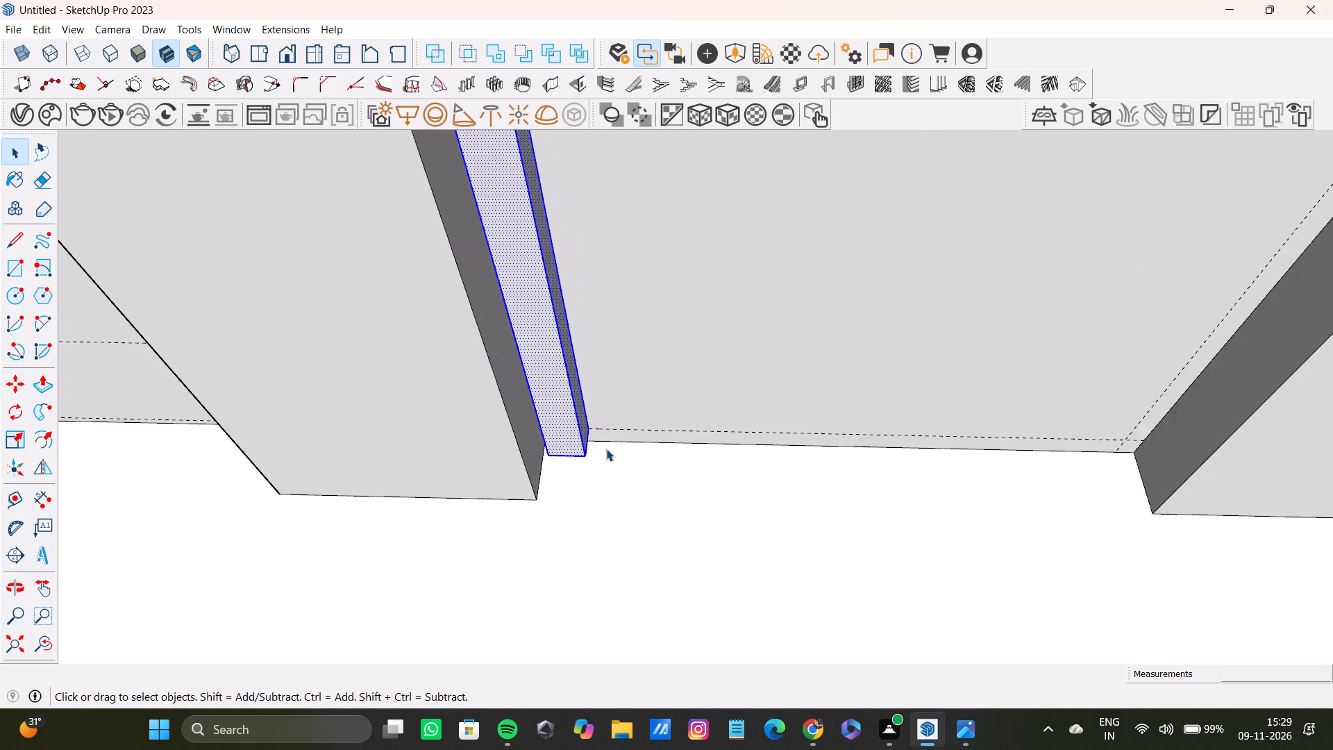
scroll(606, 449, up, 10)
middle_drag(593, 467, 529, 315)
scroll(525, 404, up, 8)
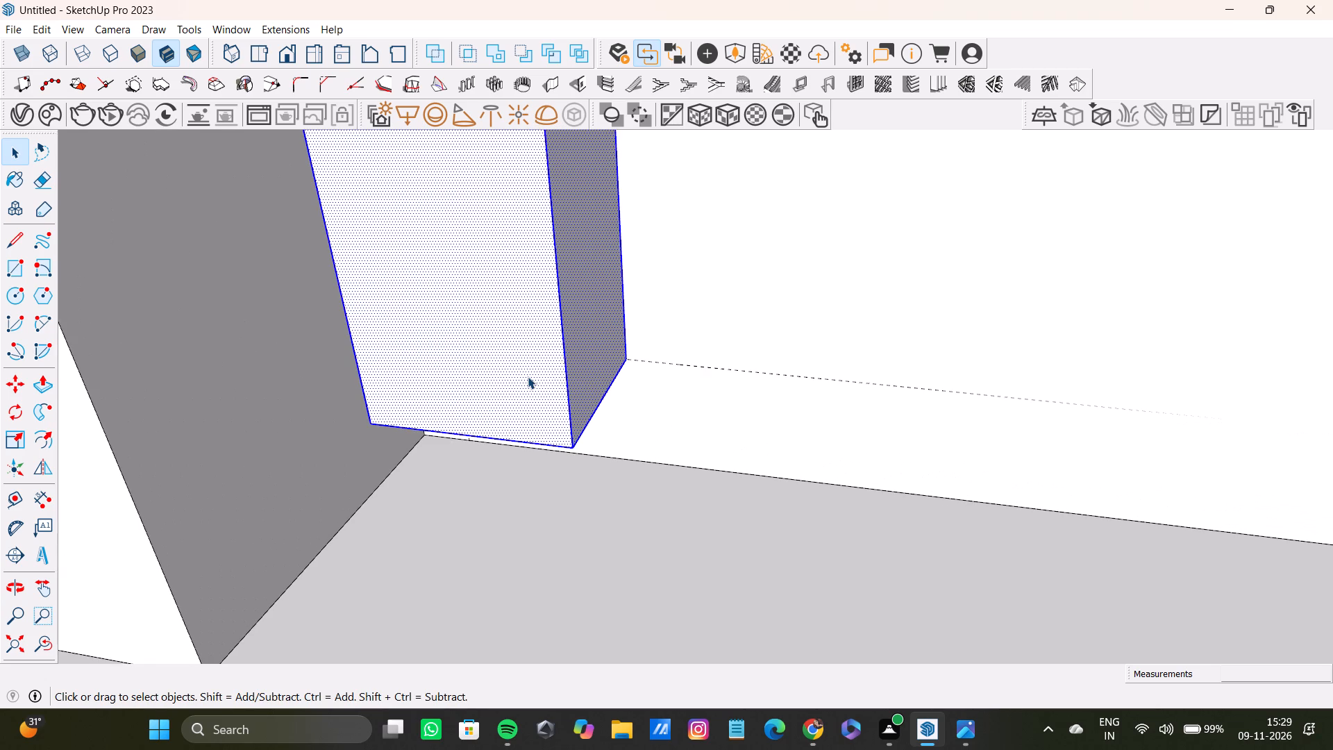
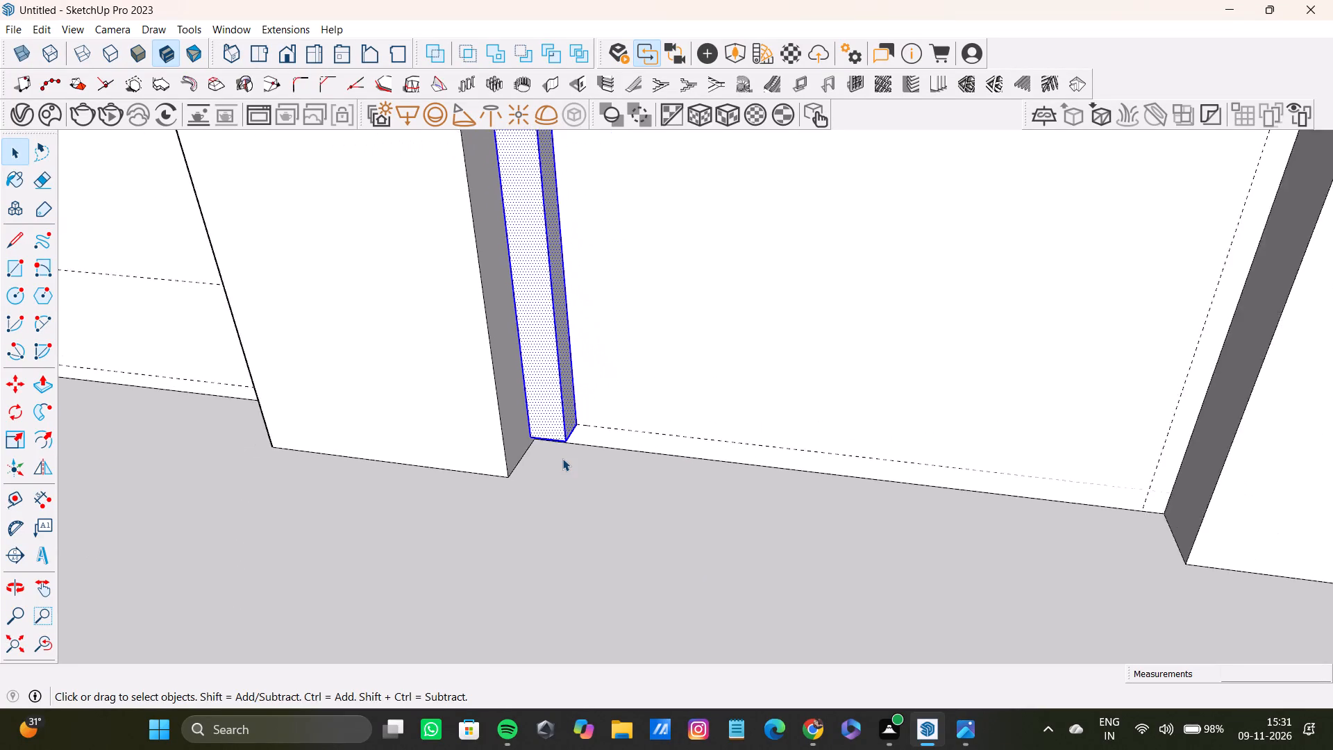
Copy the selected vertical strip 1' 11/16" along the recess to its opposite side using Move.
middle_drag(528, 440, 501, 435)
scroll(588, 437, up, 5)
scroll(542, 419, down, 5)
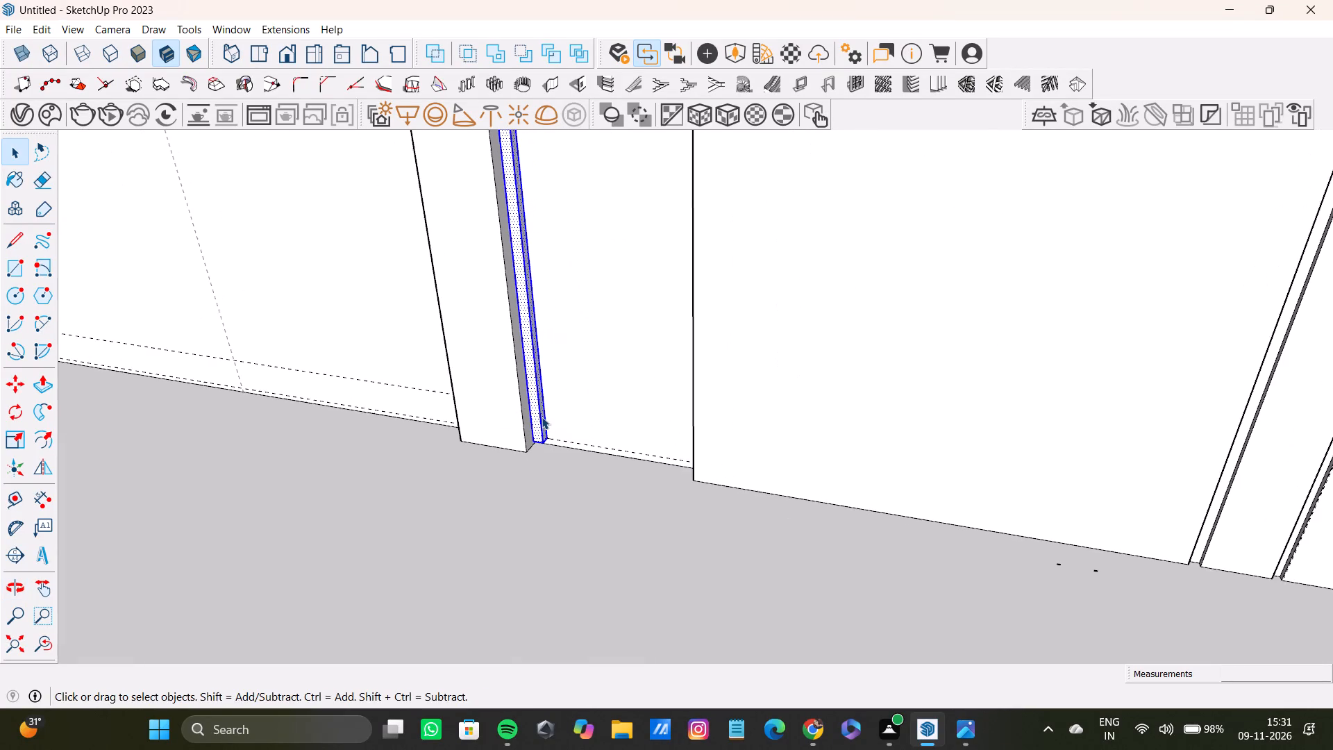
scroll(542, 417, down, 17)
shift+middle_drag(546, 387, 587, 571)
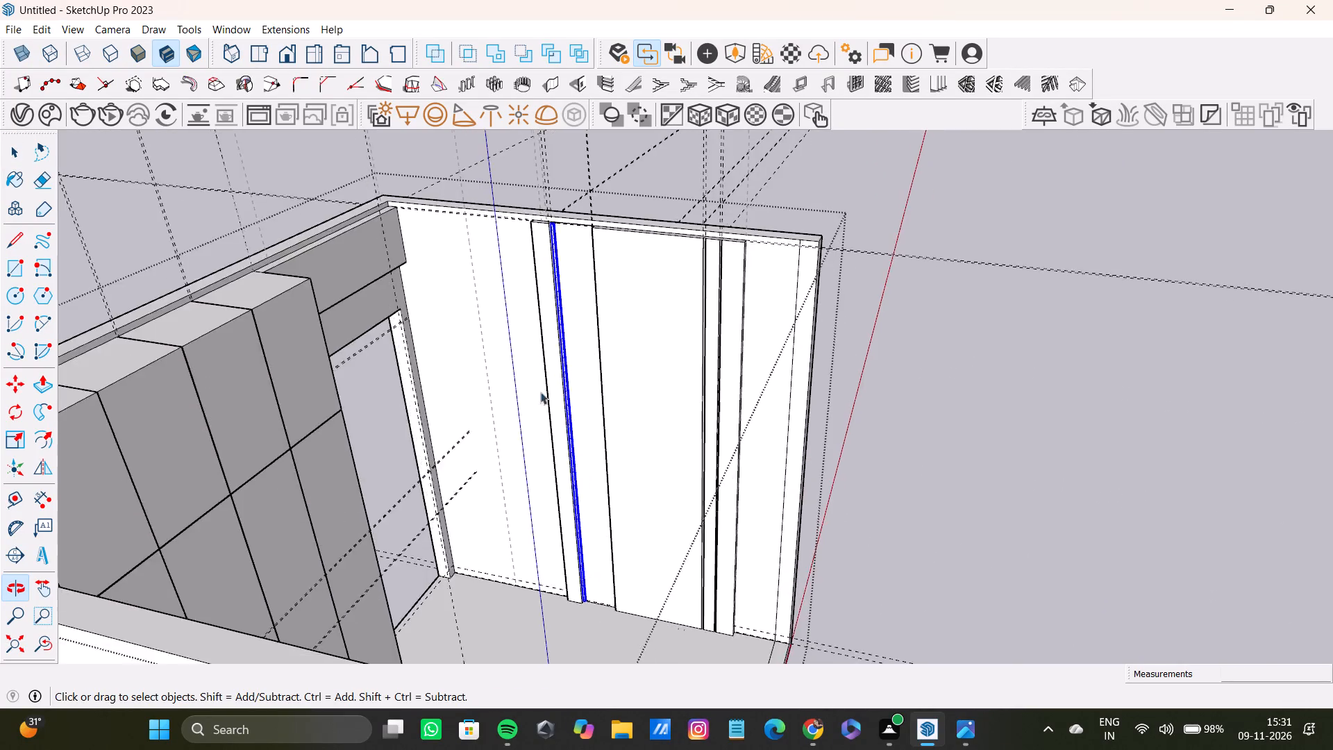
scroll(509, 277, down, 4)
scroll(514, 276, up, 20)
scroll(514, 276, up, 10)
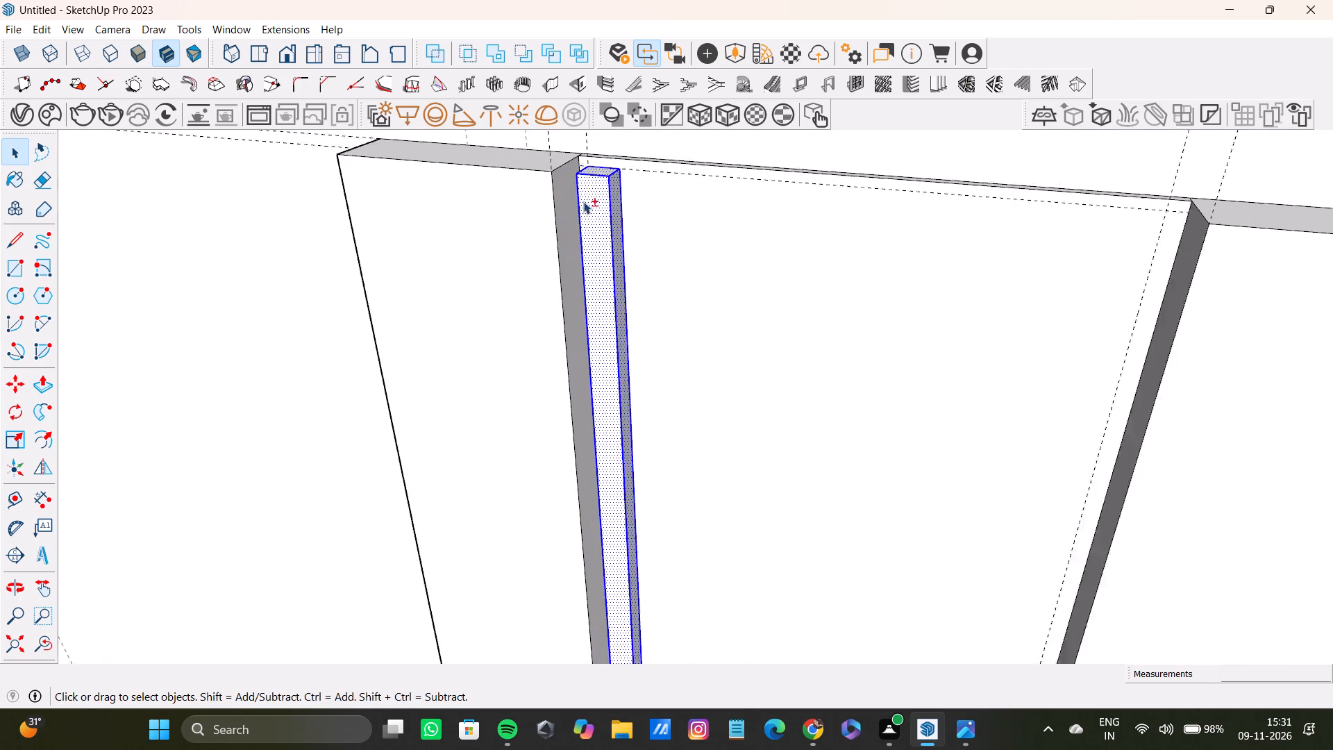
scroll(583, 201, up, 2)
shift+middle_drag(585, 202, 603, 537)
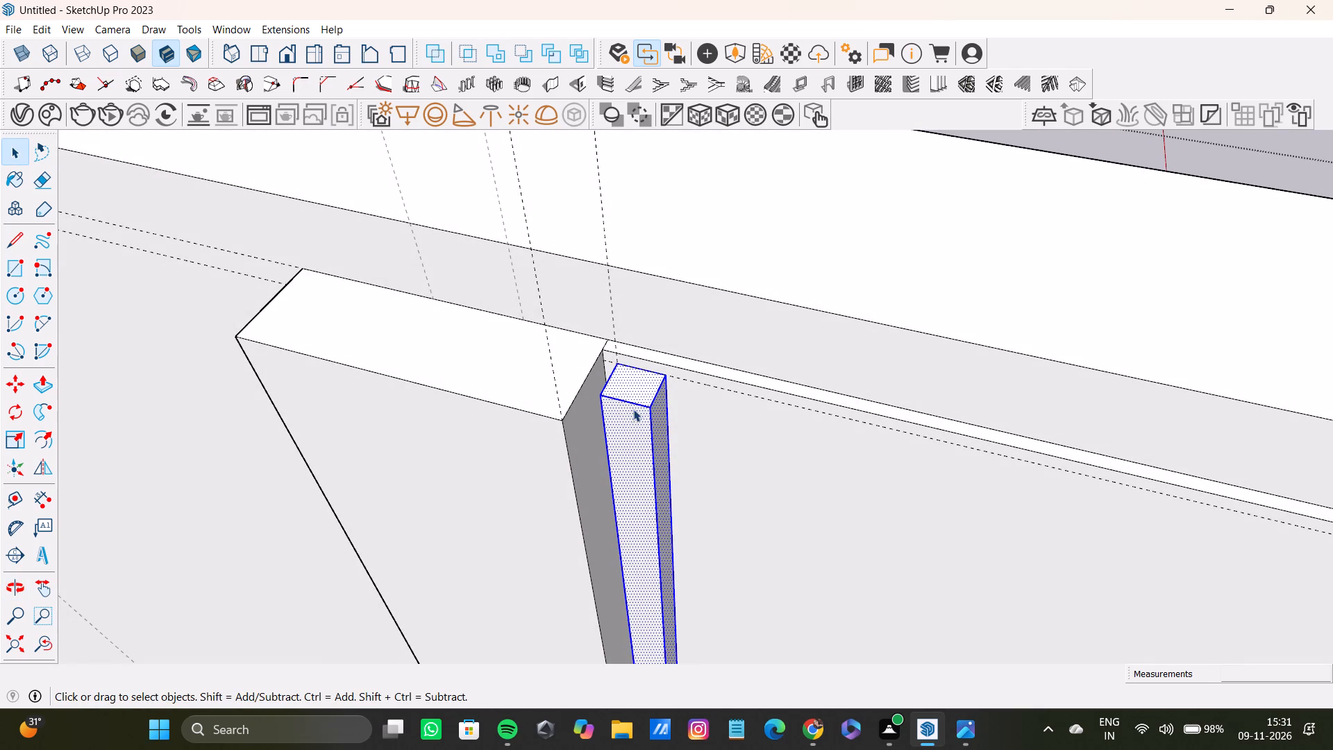
key(m)
scroll(628, 356, up, 8)
ctrl+click(619, 353)
scroll(904, 428, down, 7)
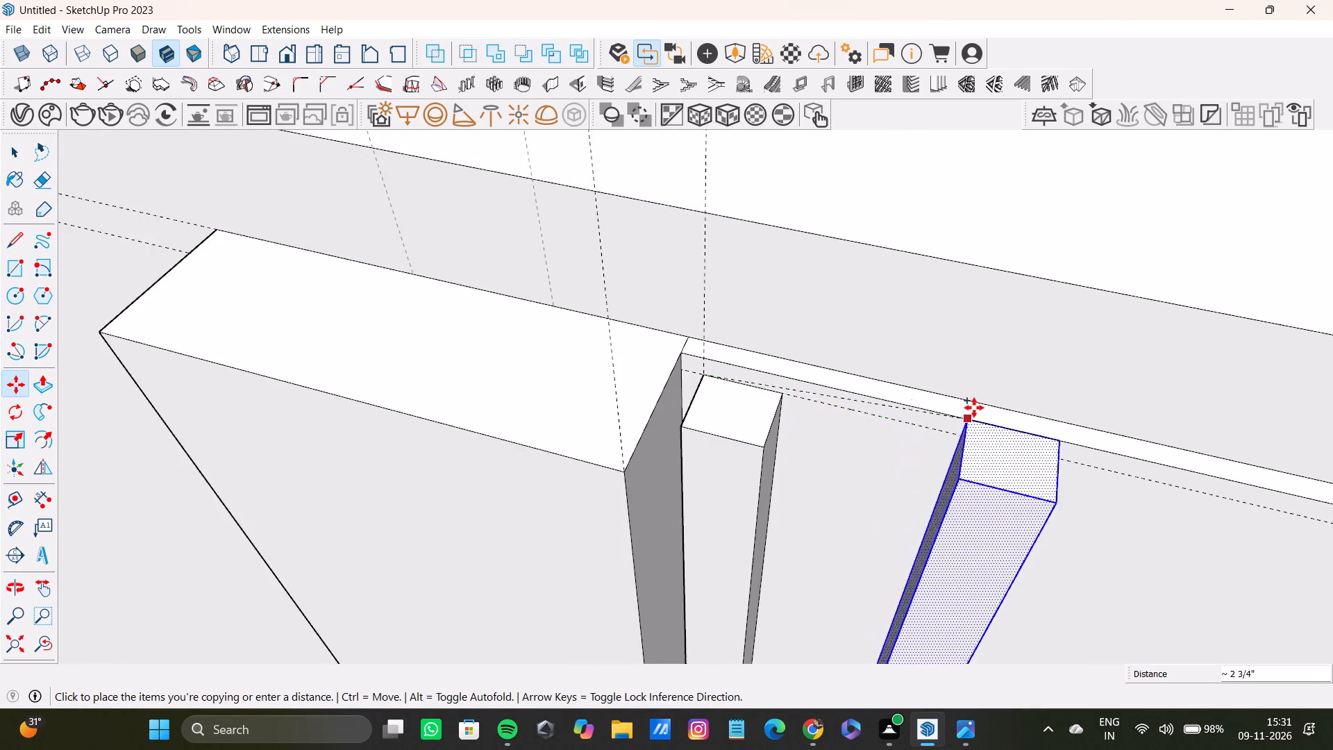
scroll(974, 408, down, 2)
shift+scroll(1025, 438, up, 1)
shift+scroll(1025, 440, down, 3)
shift+middle_drag(1024, 462, 521, 394)
scroll(760, 442, down, 4)
scroll(982, 480, up, 1)
shift+middle_drag(982, 480, 871, 452)
scroll(796, 499, up, 8)
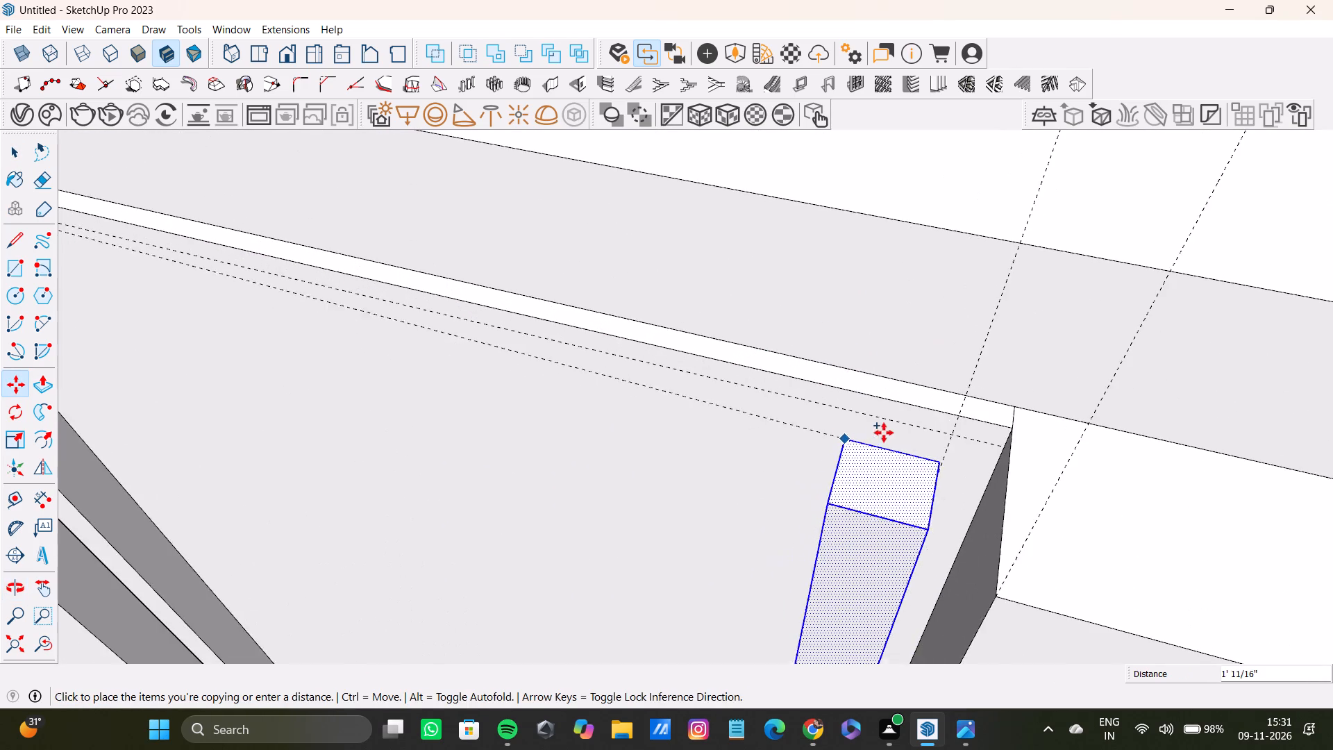
scroll(884, 433, up, 2)
middle_drag(882, 428, 878, 415)
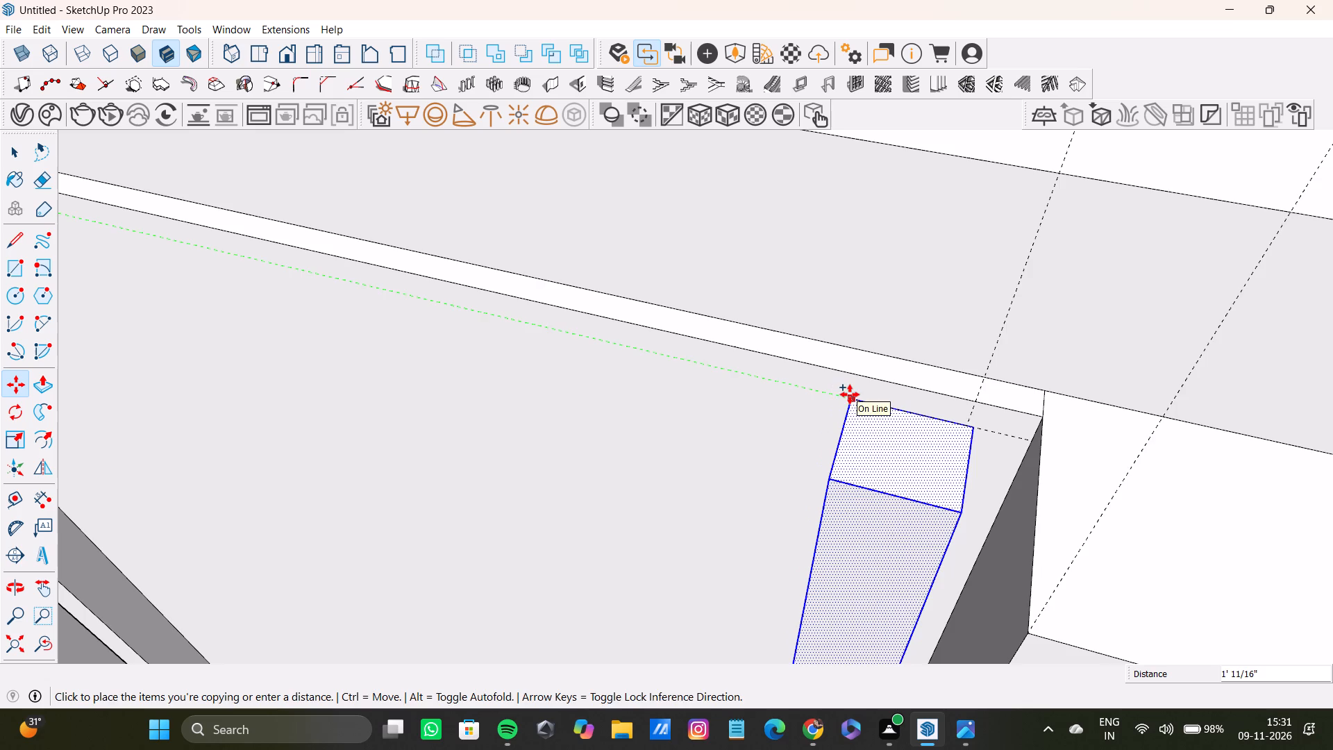
click(850, 394)
Divide the spacing between the original and copied strips into 10 equal intervals, filling the recess with evenly spaced vertical slats.
scroll(783, 419, down, 16)
middle_drag(760, 426, 908, 602)
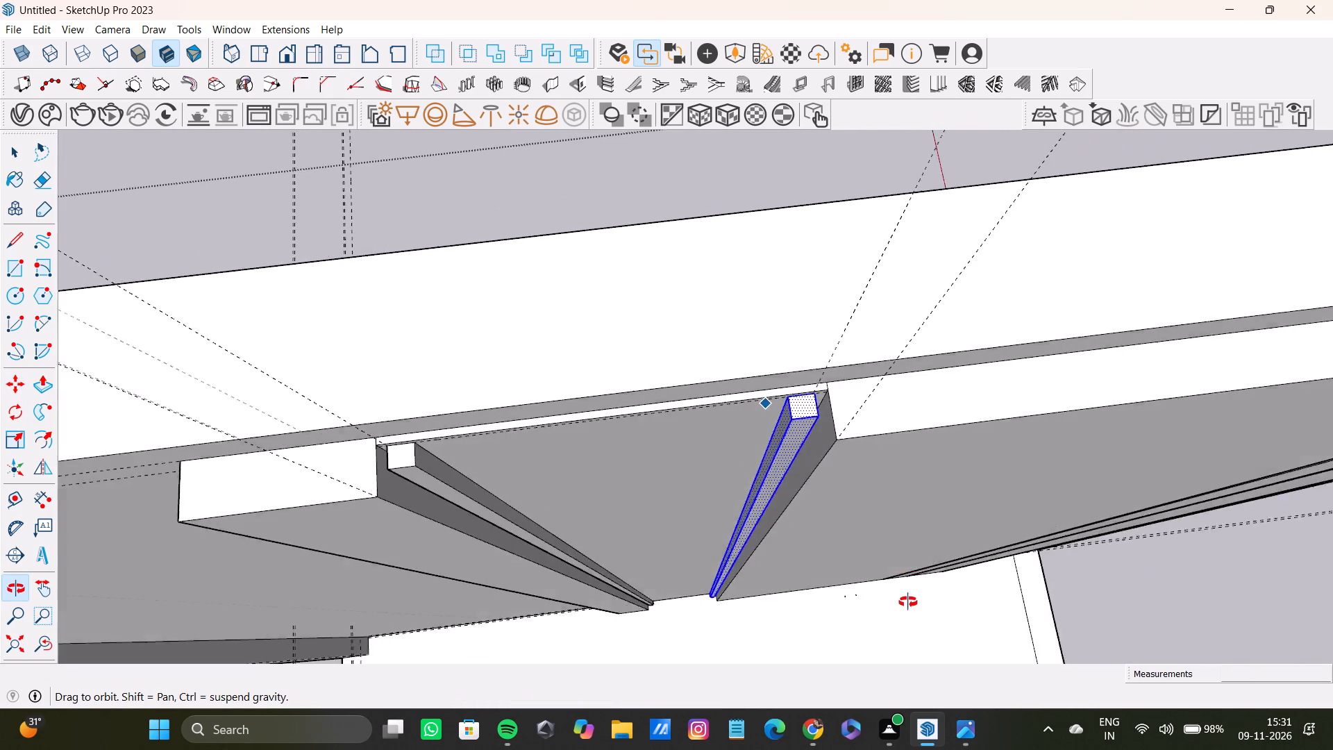
middle_drag(908, 602, 821, 368)
middle_drag(771, 361, 756, 361)
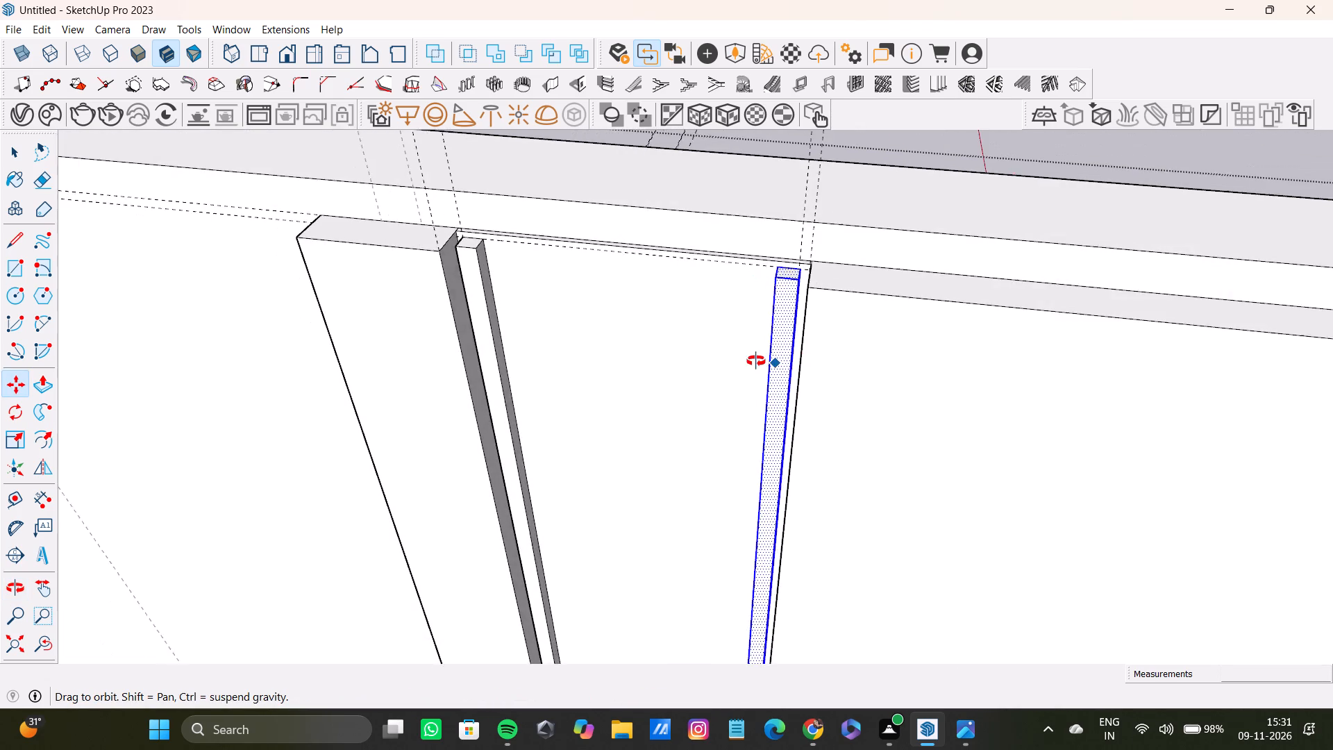
middle_drag(756, 361, 882, 546)
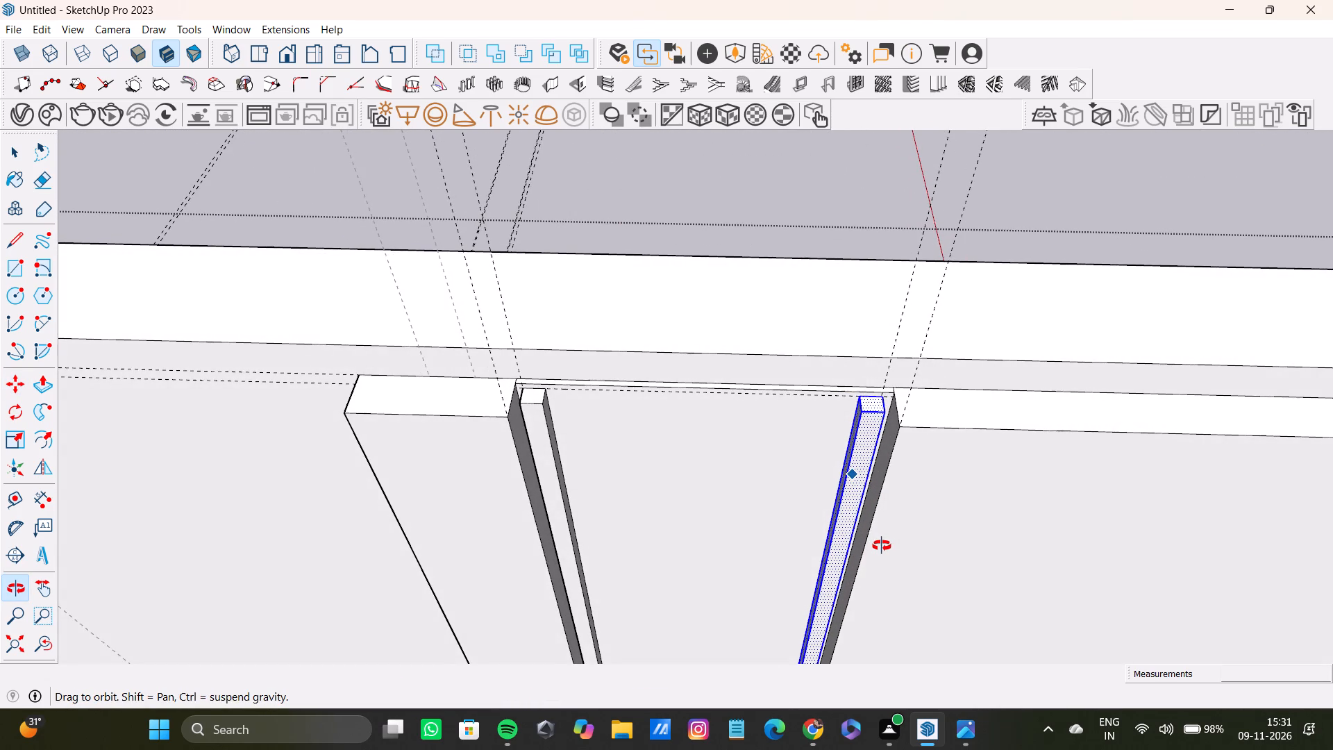
middle_drag(882, 546, 883, 575)
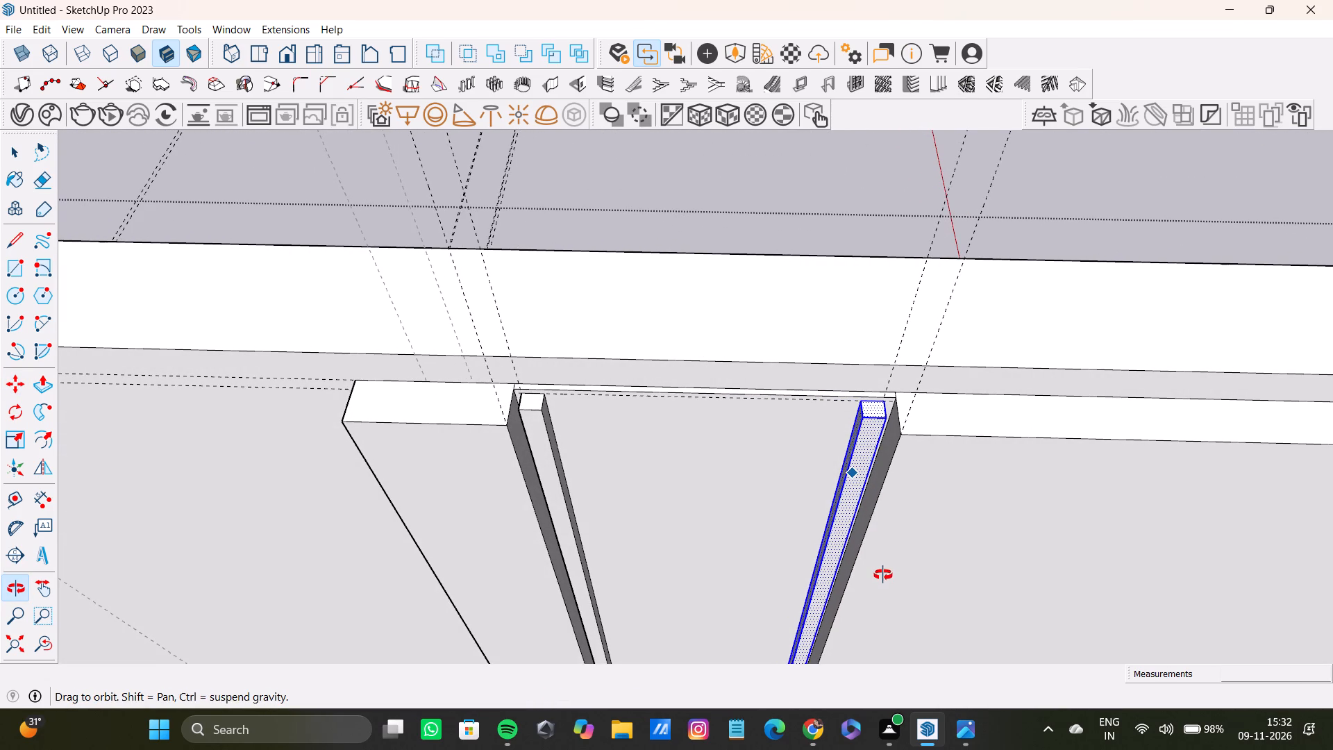
middle_drag(883, 575, 880, 571)
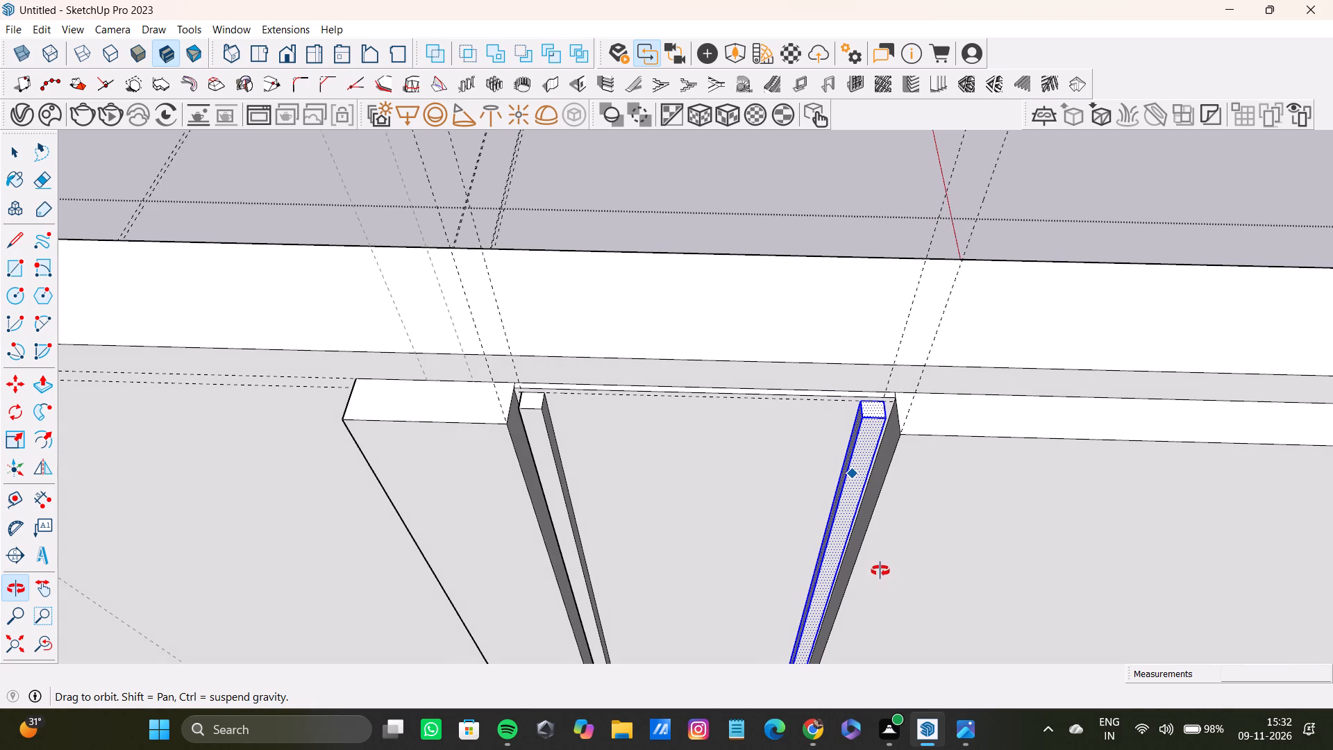
middle_drag(880, 571, 882, 569)
key(slash)
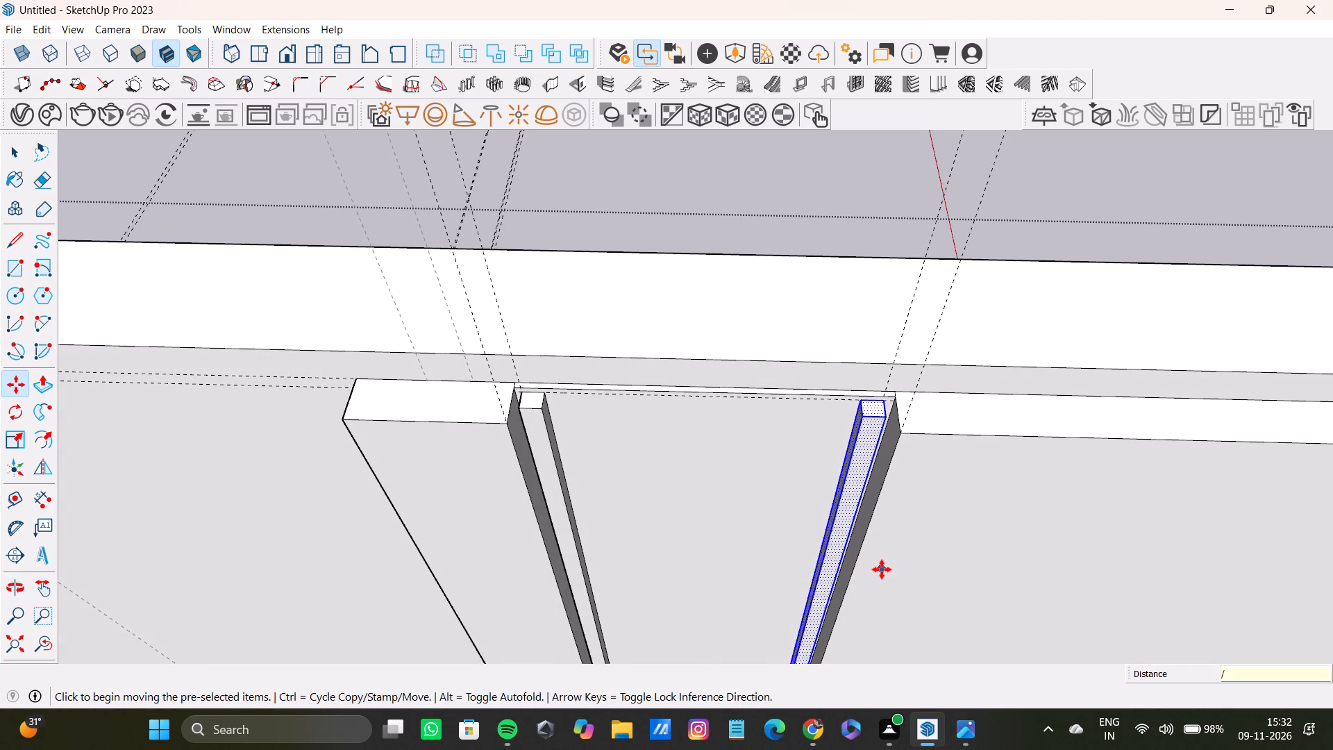
key(1)
key(0)
key(Return)
key(space)
Select the raised panel's narrow front face and top face, plus the slatted recess's top, back and adjacent side faces, with their edges.
scroll(742, 442, down, 19)
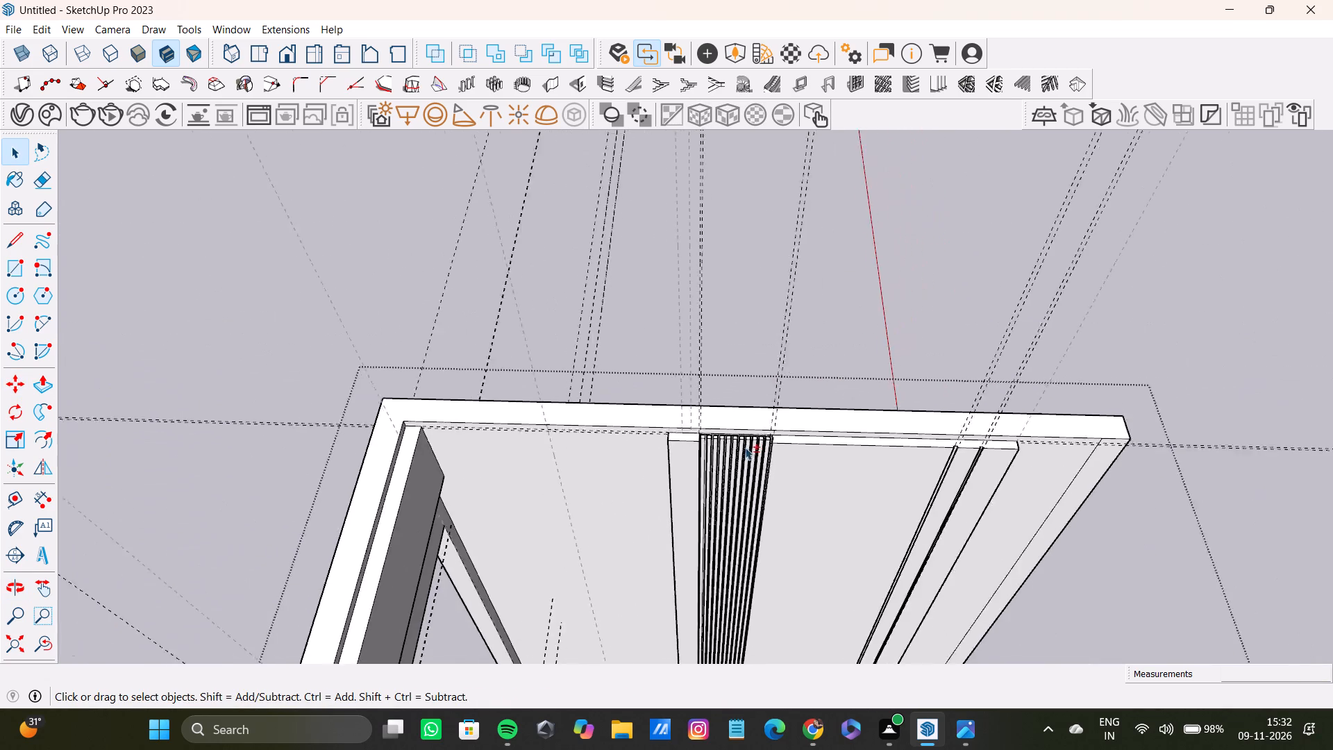
scroll(745, 447, down, 2)
middle_drag(760, 462, 705, 444)
scroll(714, 446, down, 5)
shift+middle_drag(720, 510, 720, 511)
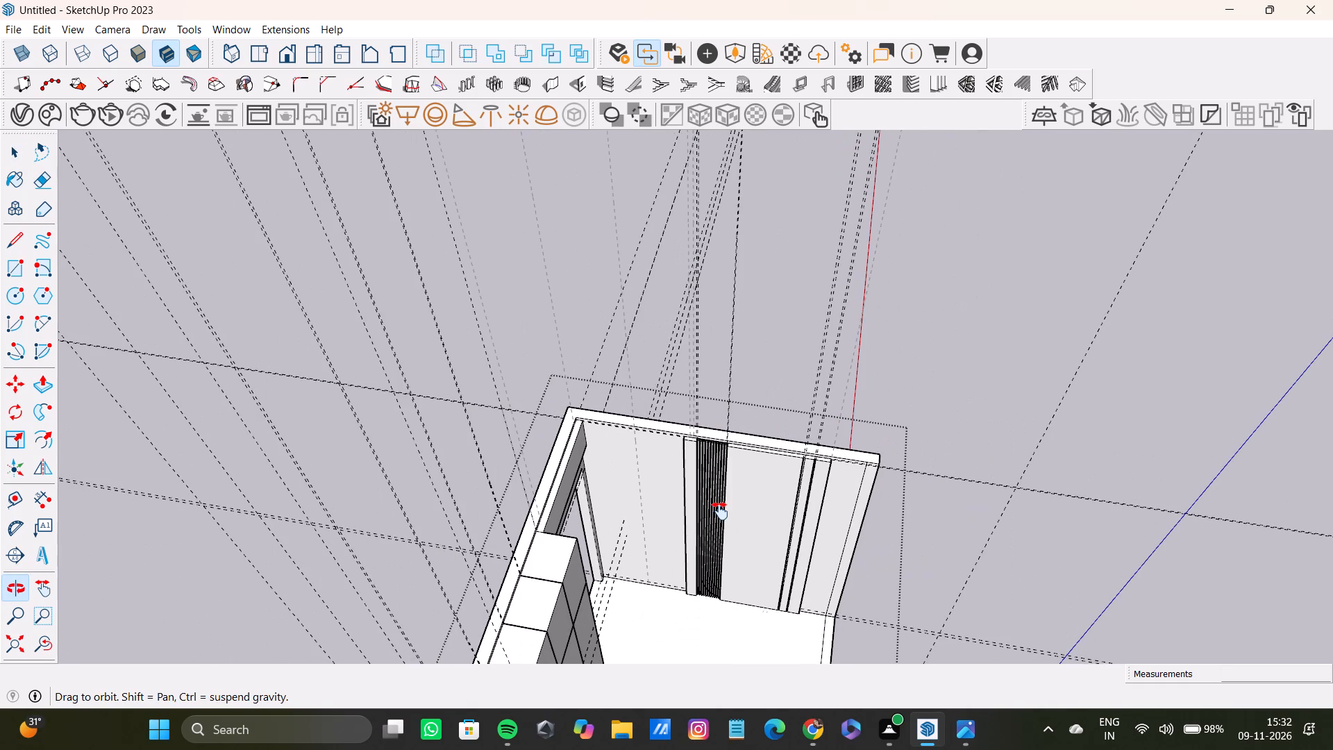
shift+middle_drag(720, 511, 589, 482)
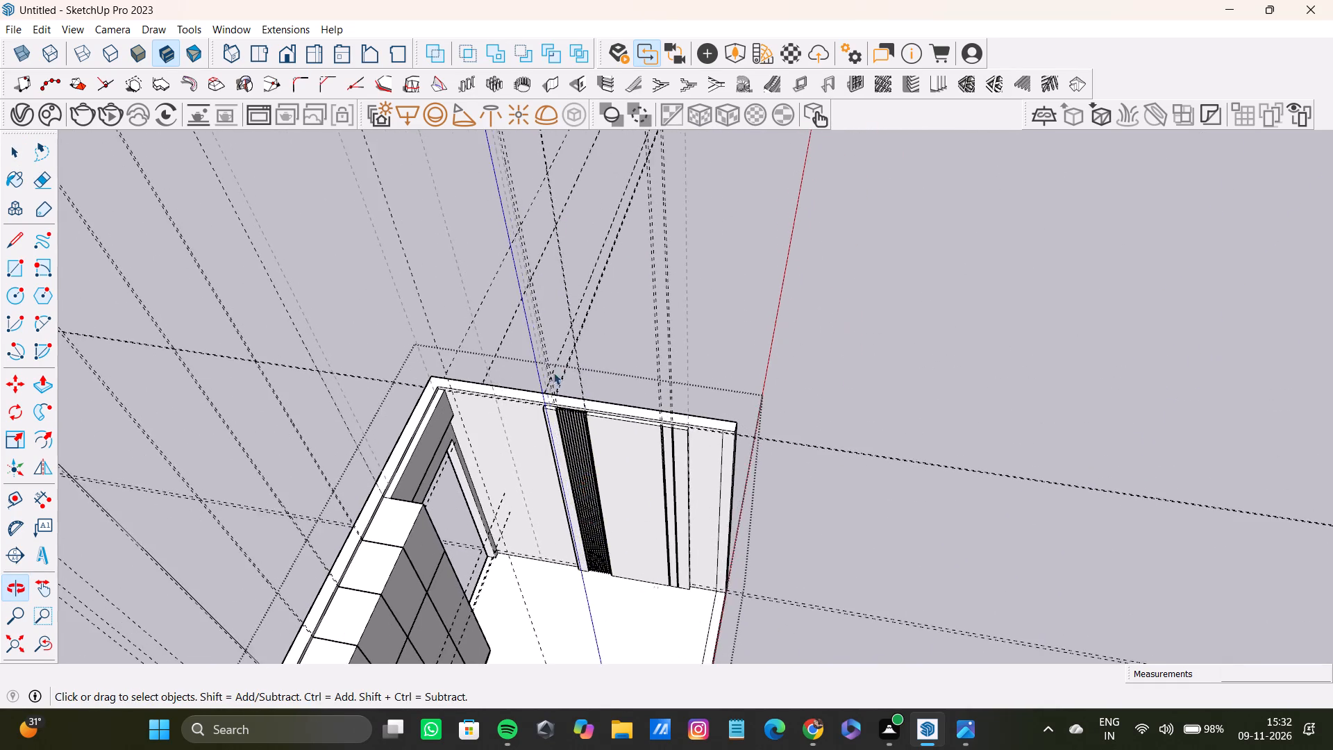
scroll(553, 372, up, 16)
shift+double_click(552, 424)
shift+scroll(553, 418, up, 4)
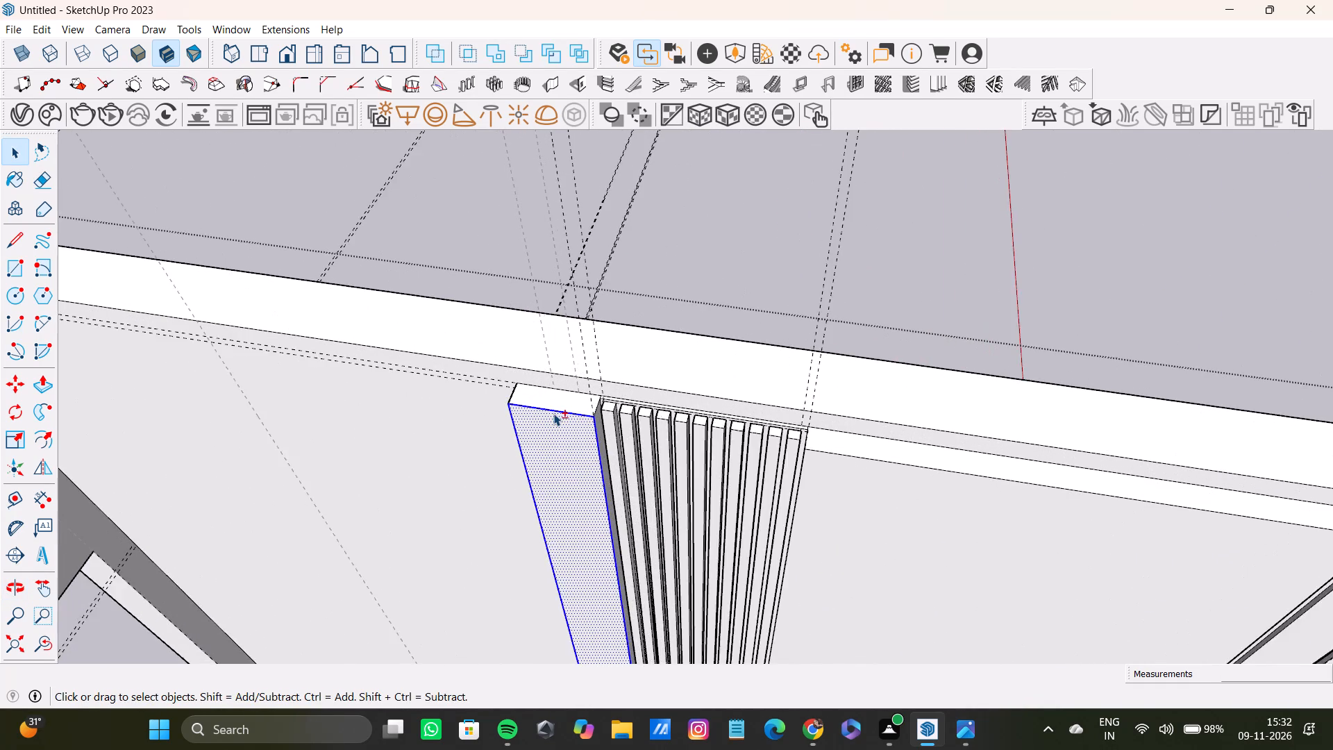
shift+scroll(553, 413, up, 3)
shift+double_click(564, 395)
shift+scroll(724, 410, up, 18)
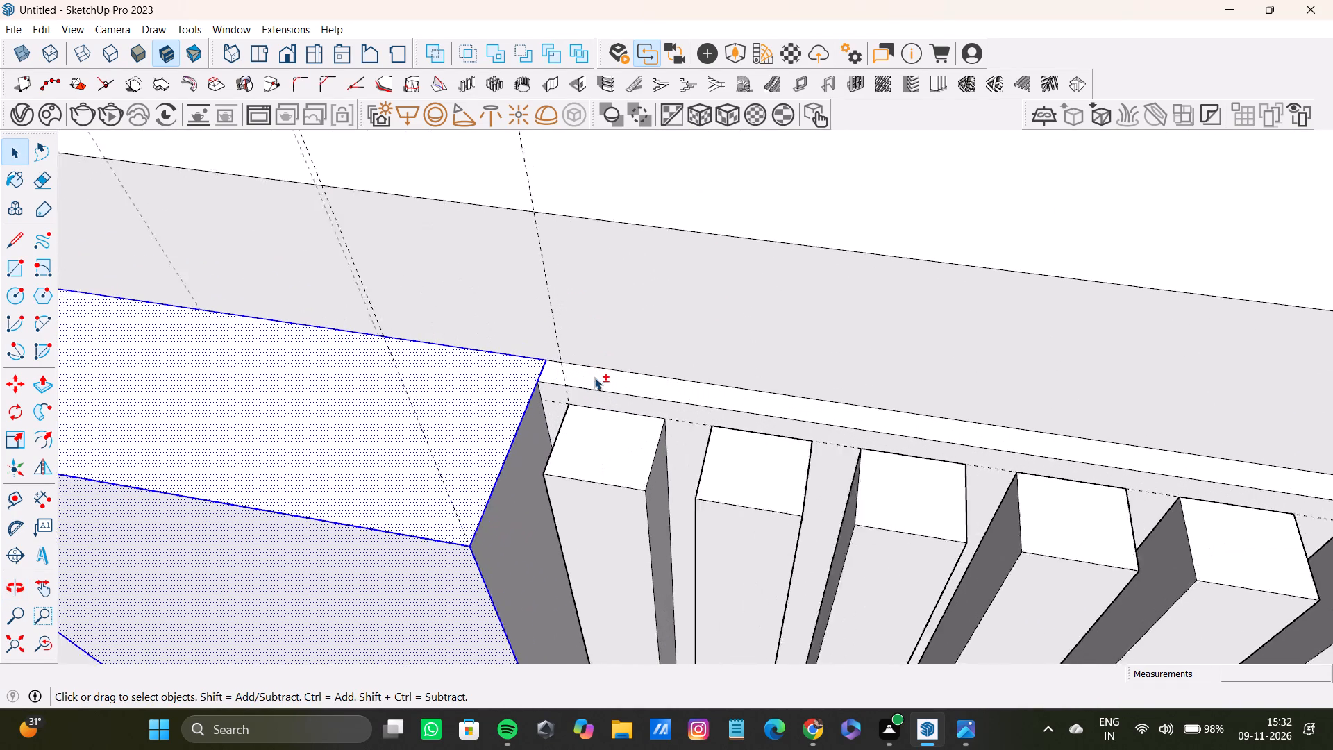
shift+scroll(594, 377, up, 2)
shift+double_click(595, 378)
shift+double_click(595, 407)
shift+scroll(656, 427, down, 9)
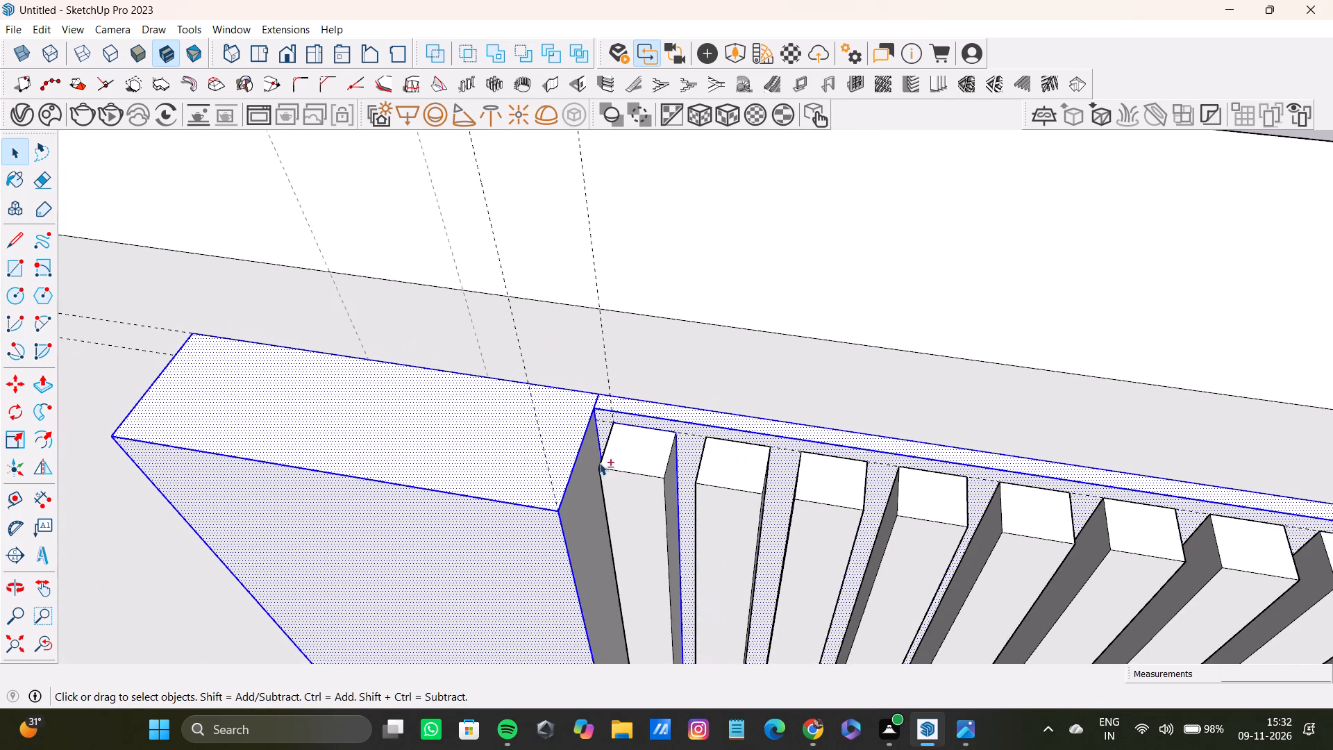
shift+double_click(576, 527)
Add the slatted recess's far side face and the adjoining panel section's top and wide front faces to the selection, with their edges.
shift+scroll(576, 527, down, 10)
shift+middle_drag(994, 580, 805, 489)
shift+scroll(877, 506, up, 9)
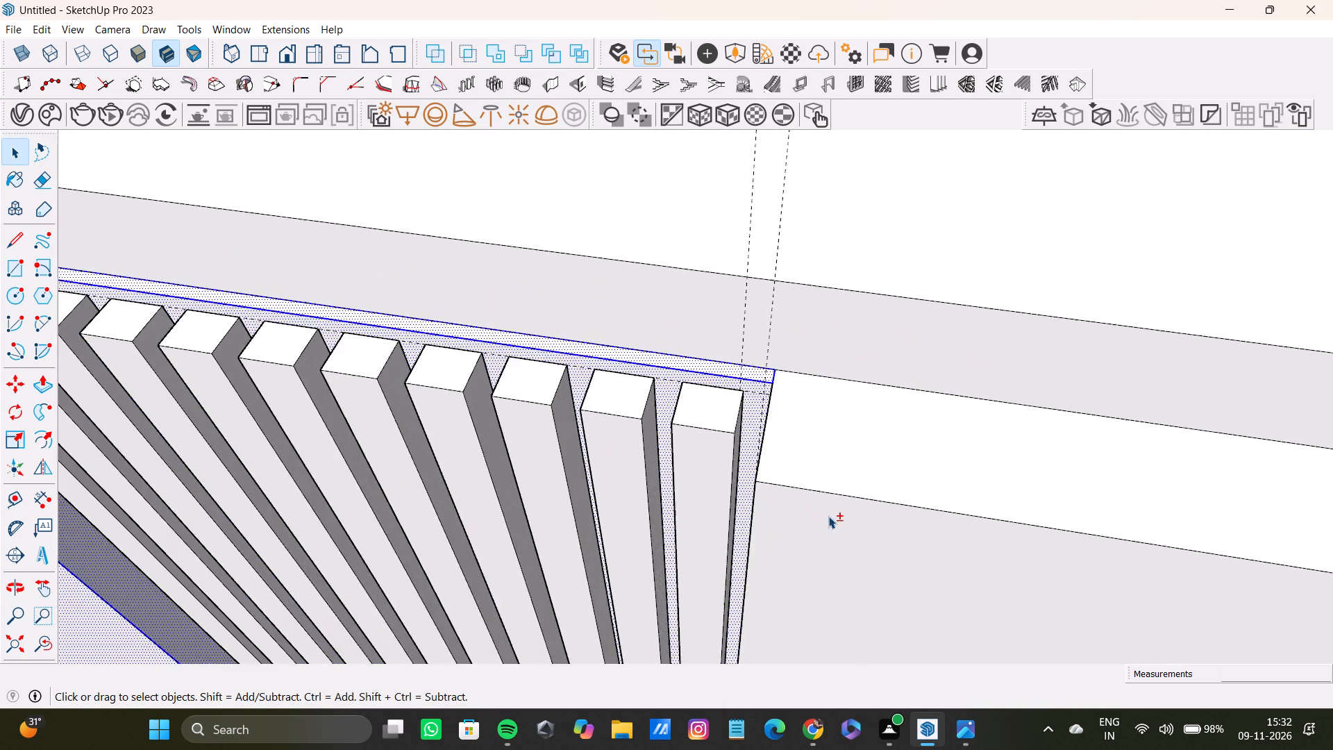
middle_drag(781, 517, 923, 520)
shift+scroll(787, 487, up, 3)
shift+double_click(778, 465)
shift+double_click(821, 401)
shift+double_click(878, 514)
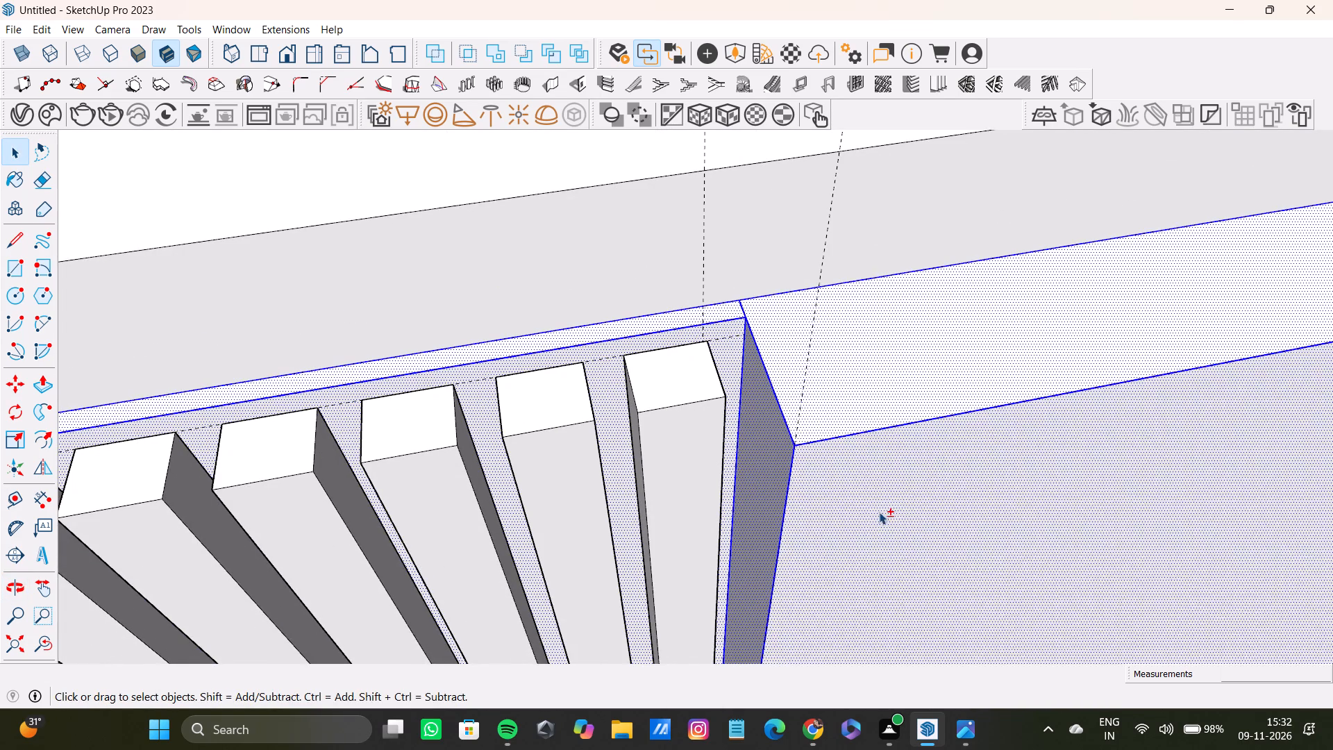
shift+scroll(875, 508, down, 12)
shift+middle_drag(871, 501, 730, 351)
shift+double_click(766, 380)
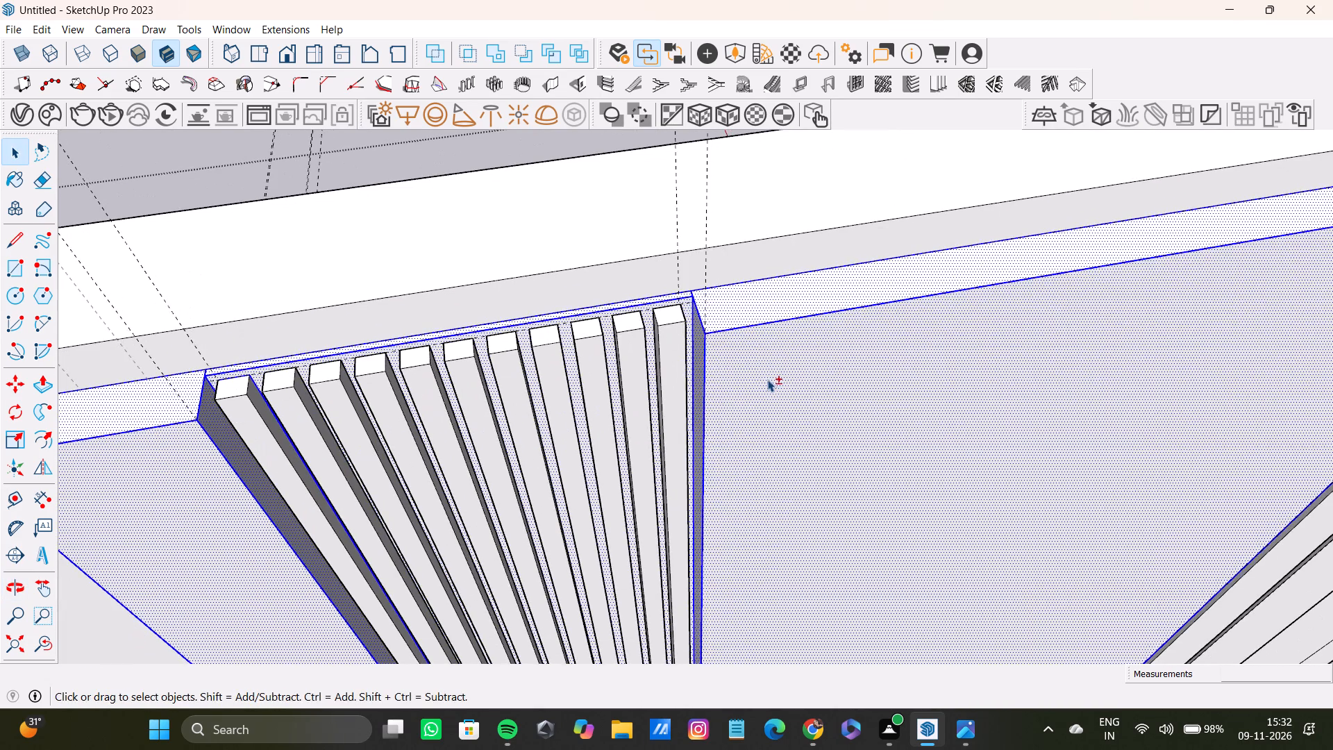
Add the panel's front face between the two narrow grooves and the front face beyond them to the selection.
shift+scroll(767, 378, down, 13)
shift+scroll(803, 403, up, 1)
shift+middle_drag(803, 403, 608, 422)
shift+scroll(1088, 366, up, 8)
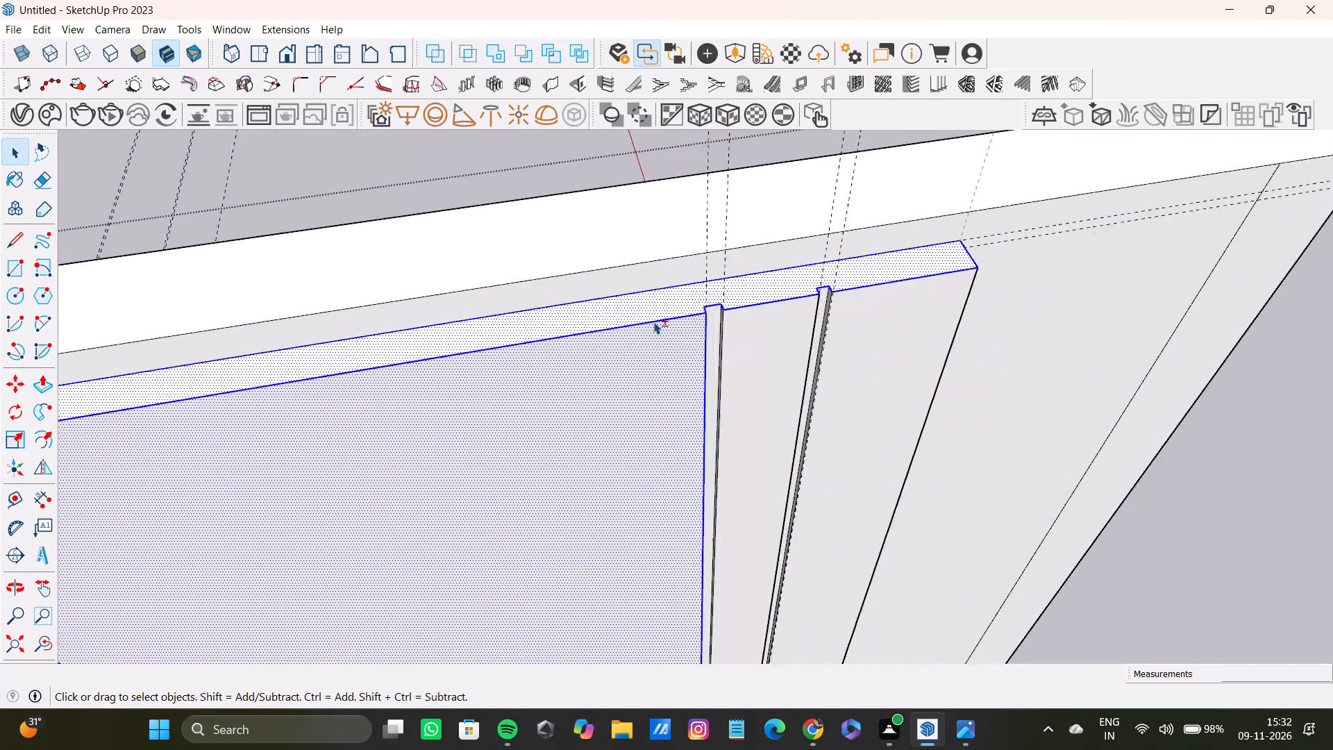
shift+scroll(653, 322, up, 4)
shift+double_click(772, 324)
shift+double_click(982, 330)
Add the side and back faces of the narrow groove farthest from the slats to the selection.
shift+scroll(905, 288, up, 11)
shift+double_click(925, 269)
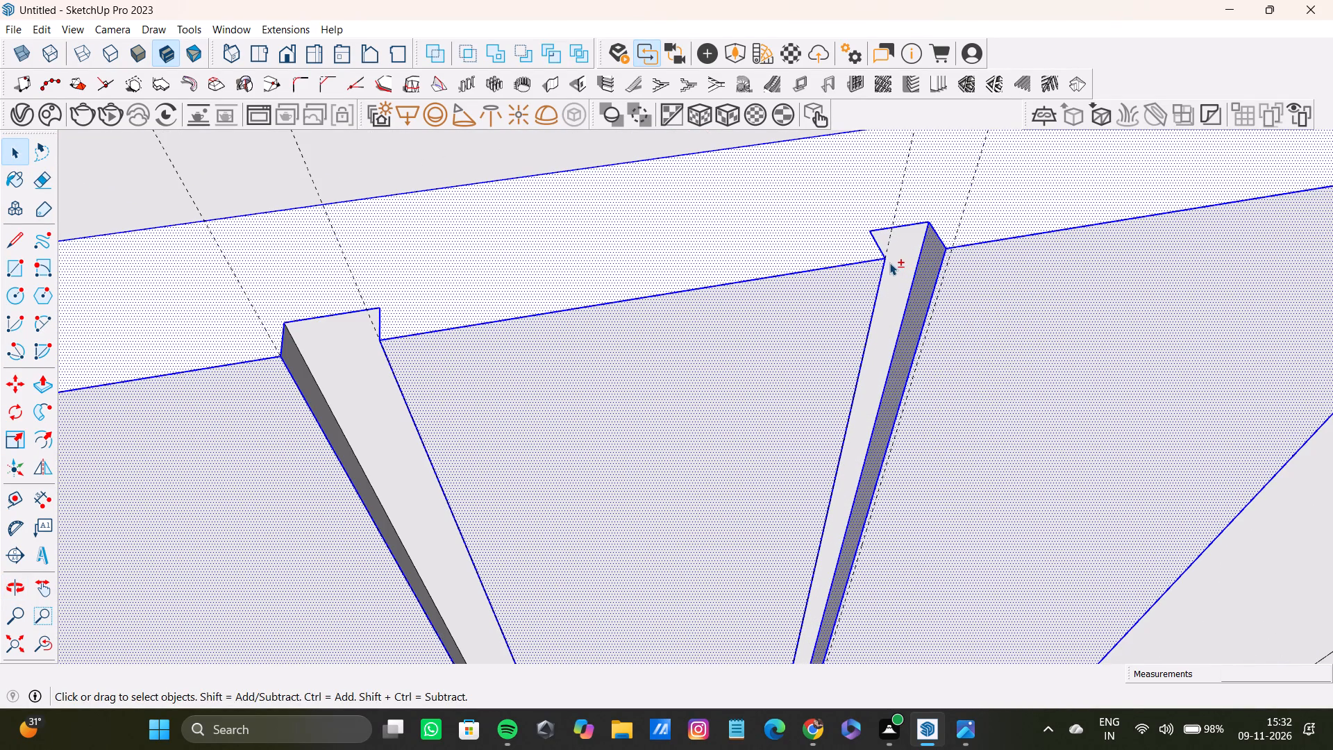
shift+double_click(889, 262)
shift+scroll(927, 288, down, 4)
scroll(932, 294, up, 1)
middle_drag(932, 294, 676, 294)
scroll(745, 344, down, 4)
shift+middle_drag(795, 400, 638, 340)
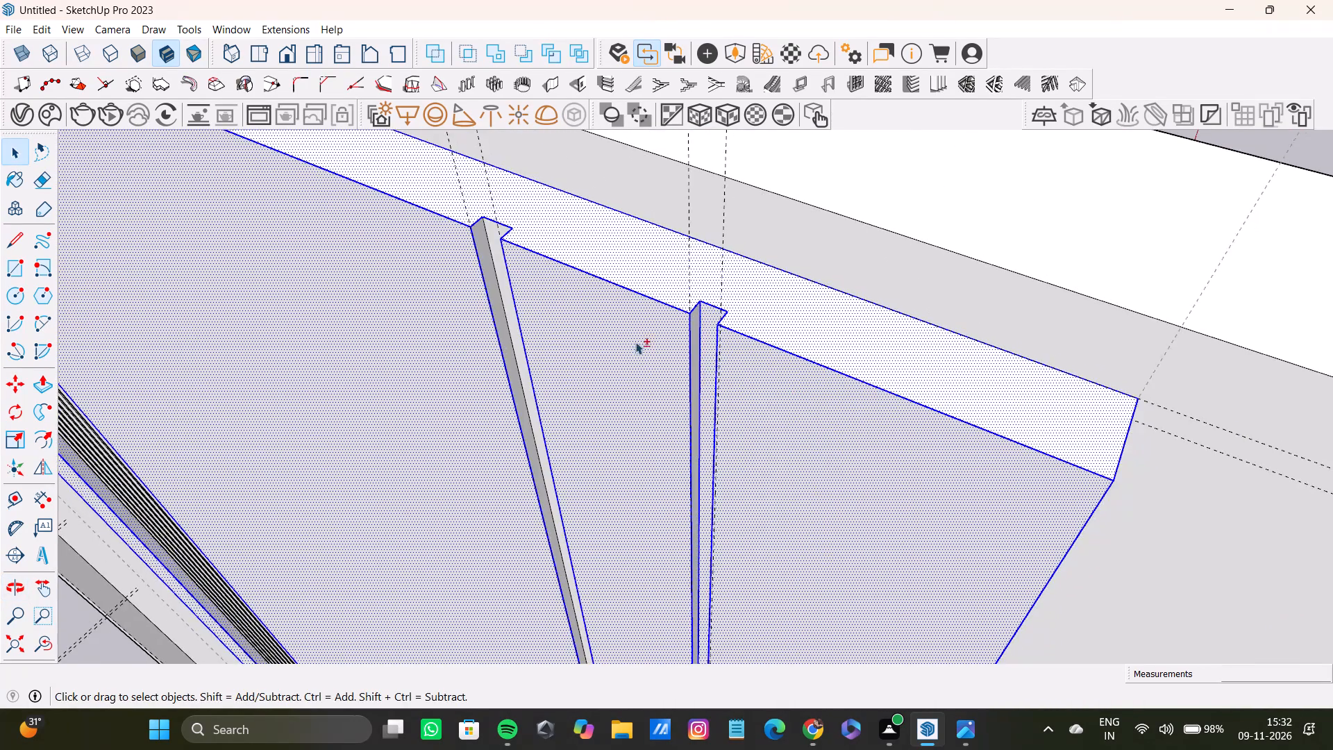
scroll(662, 356, up, 8)
shift+scroll(709, 286, up, 4)
shift+double_click(709, 286)
Add both side faces and the back face of the narrow groove nearer the slats to the selection.
shift+scroll(707, 285, down, 10)
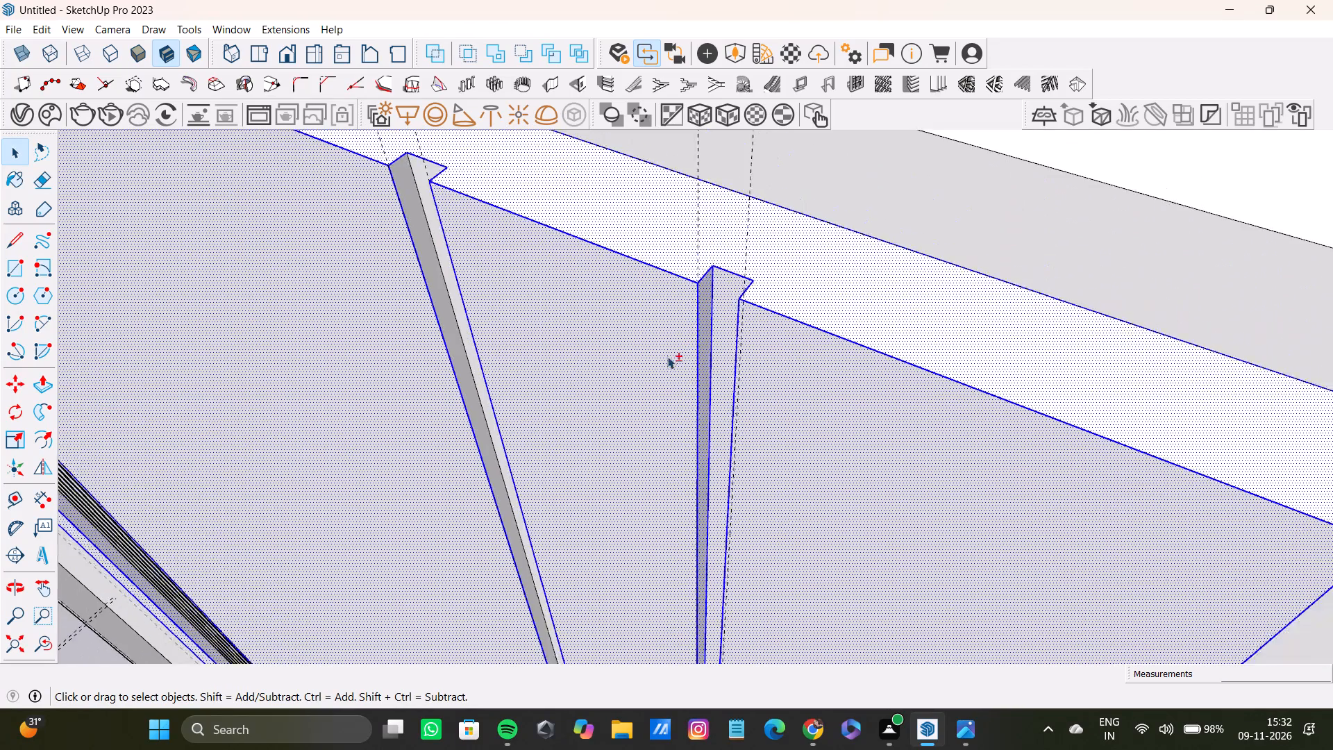
shift+scroll(667, 356, down, 7)
shift+middle_drag(655, 383, 777, 397)
shift+scroll(686, 356, up, 12)
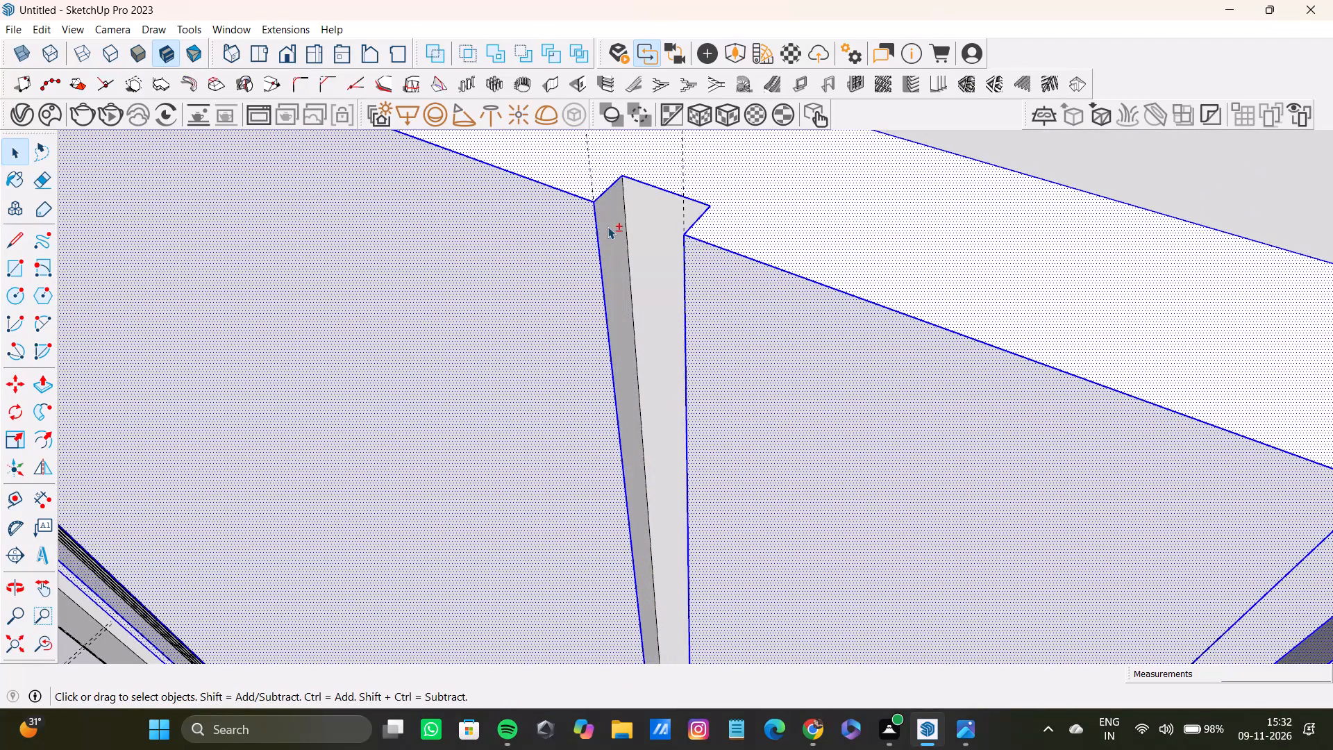
shift+double_click(607, 226)
shift+double_click(638, 219)
scroll(630, 299, up, 1)
middle_drag(630, 303, 880, 334)
shift+scroll(656, 288, up, 4)
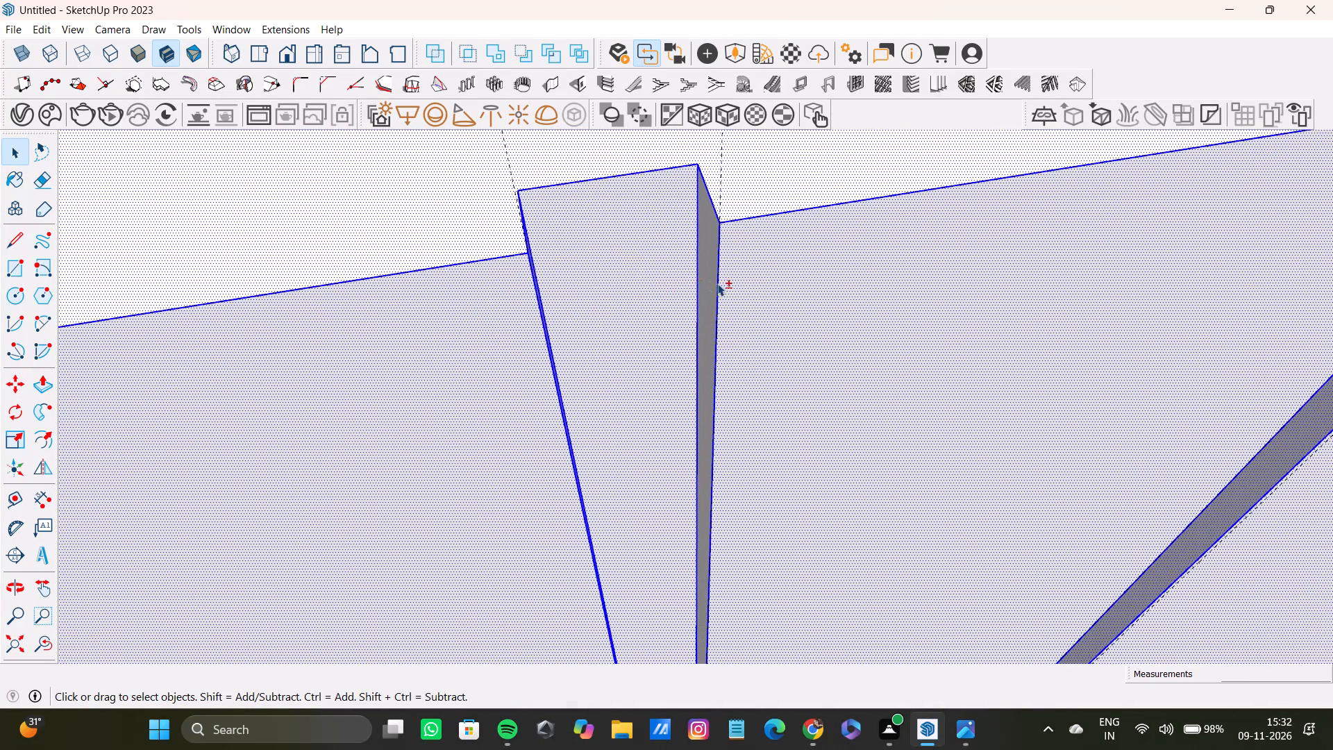
shift+double_click(709, 284)
Add the raised panel's outer side face at the end beyond the narrow grooves to the selection, with its edges.
shift+scroll(709, 284, down, 20)
shift+scroll(709, 284, down, 1)
shift+scroll(705, 335, up, 4)
shift+scroll(705, 341, down, 4)
shift+middle_drag(739, 417, 739, 396)
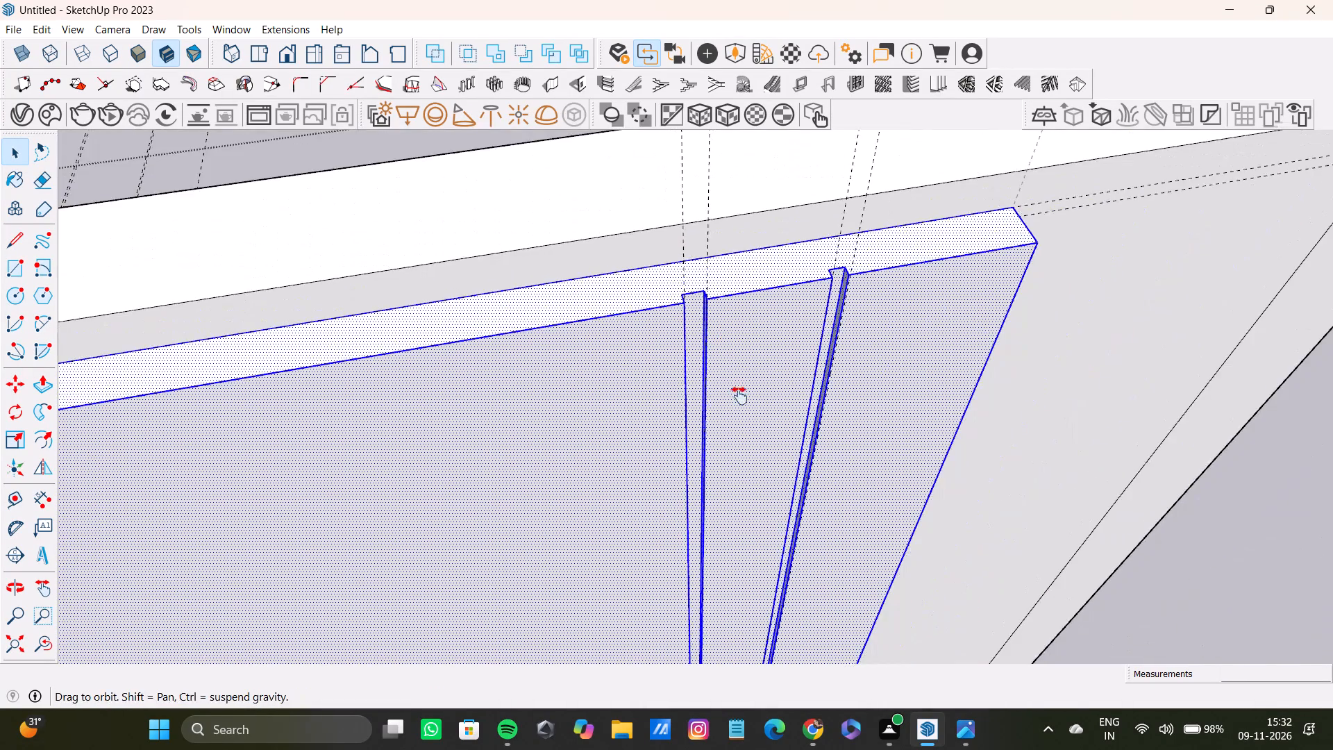
shift+middle_drag(739, 396, 653, 147)
shift+scroll(639, 278, down, 17)
scroll(701, 423, up, 1)
middle_drag(691, 423, 501, 392)
scroll(668, 372, down, 2)
middle_drag(646, 390, 543, 393)
shift+scroll(650, 342, up, 20)
shift+double_click(601, 311)
shift+scroll(627, 367, down, 2)
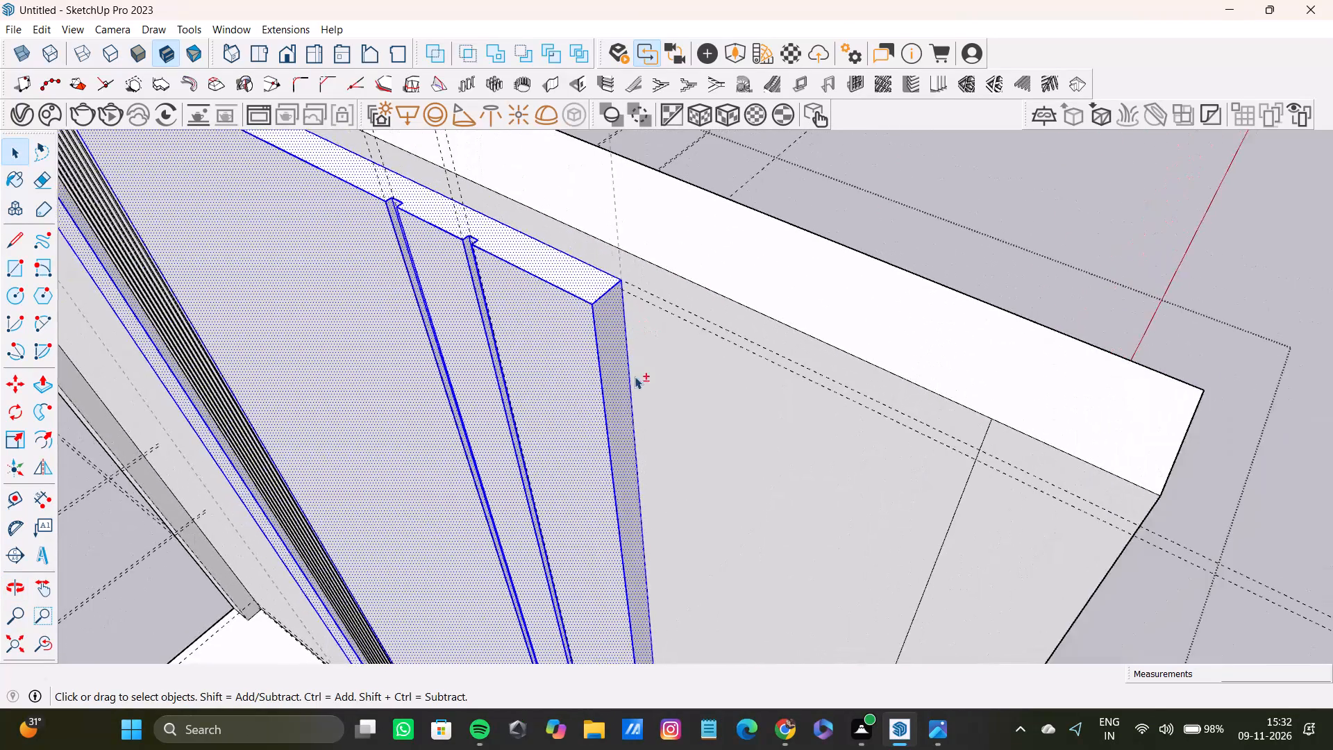
shift+scroll(635, 376, down, 11)
Add the raised panel's opposite outer side face, beside the narrow section near the slats, to the selection with its edges.
shift+middle_drag(659, 414, 662, 237)
shift+scroll(662, 353, down, 5)
shift+middle_drag(682, 510, 675, 376)
shift+scroll(661, 567, up, 4)
shift+middle_drag(662, 568, 662, 521)
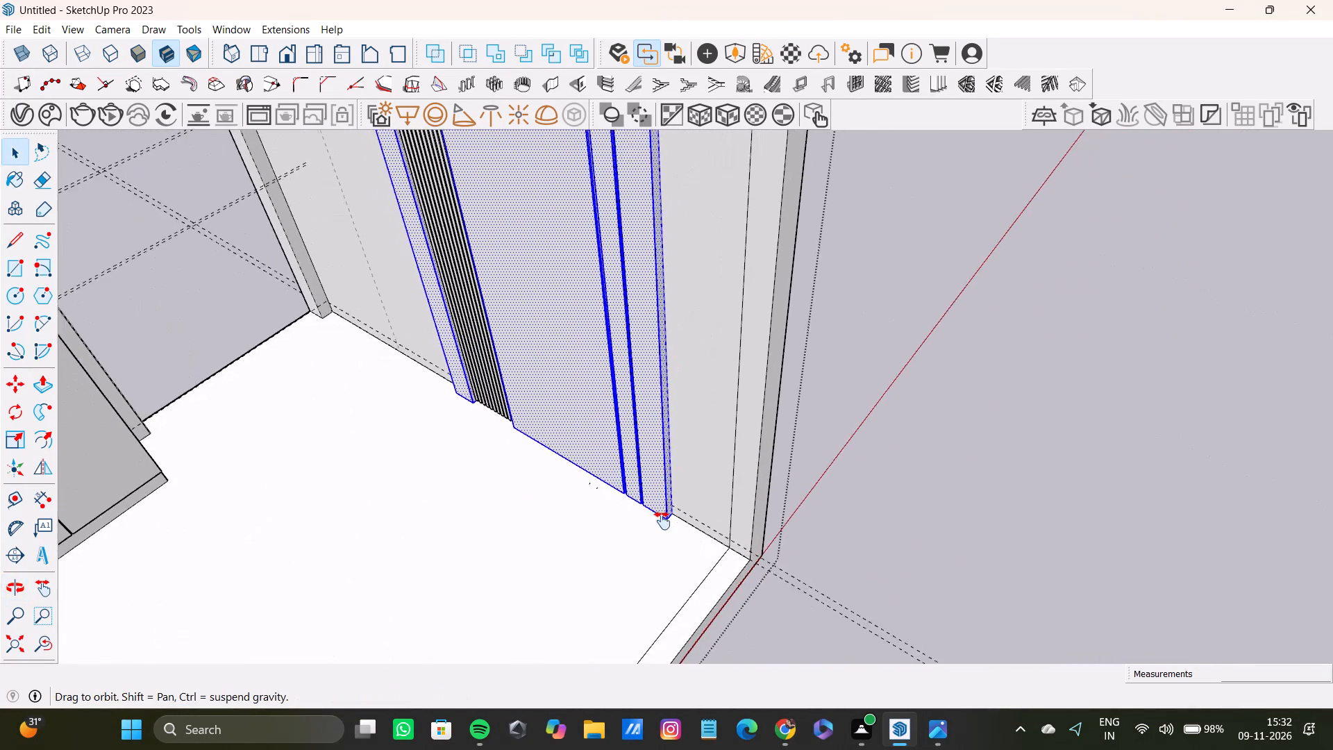
shift+middle_drag(662, 521, 926, 600)
scroll(614, 488, up, 6)
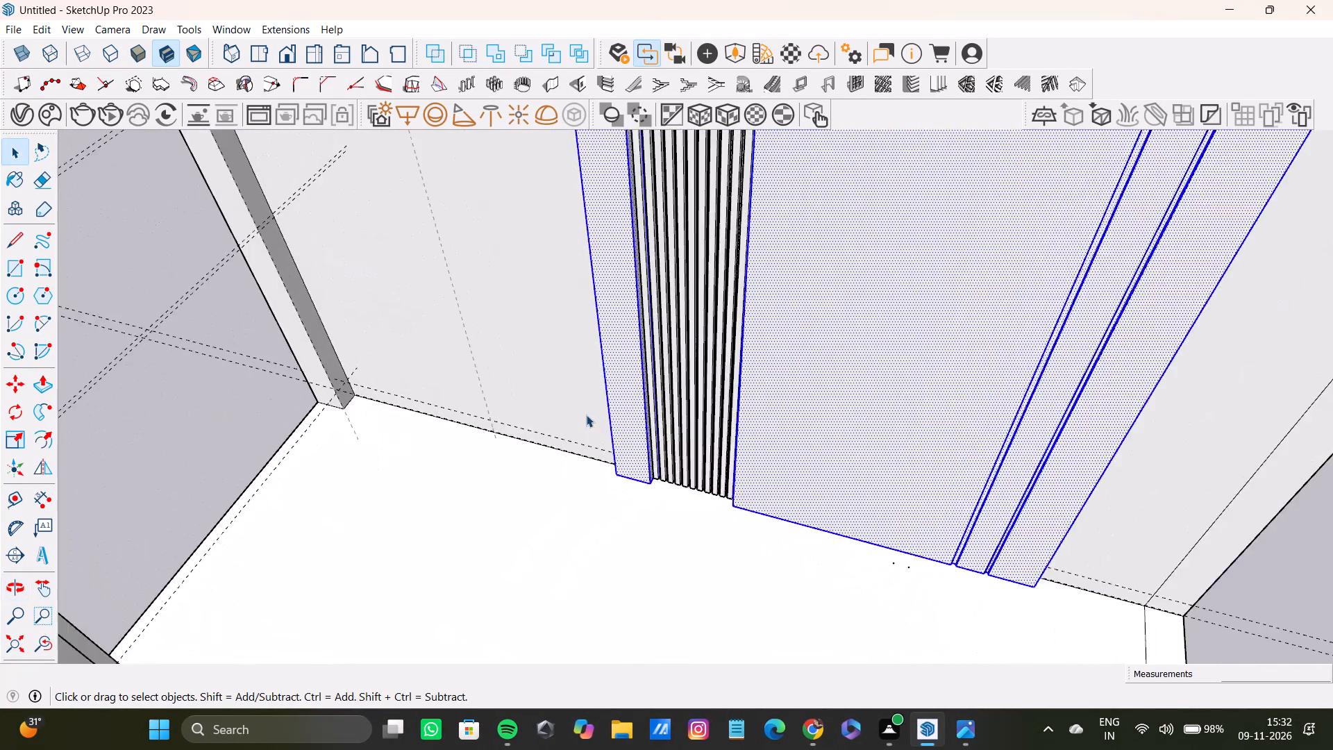
scroll(586, 415, up, 13)
middle_drag(609, 431, 914, 509)
shift+scroll(799, 487, up, 3)
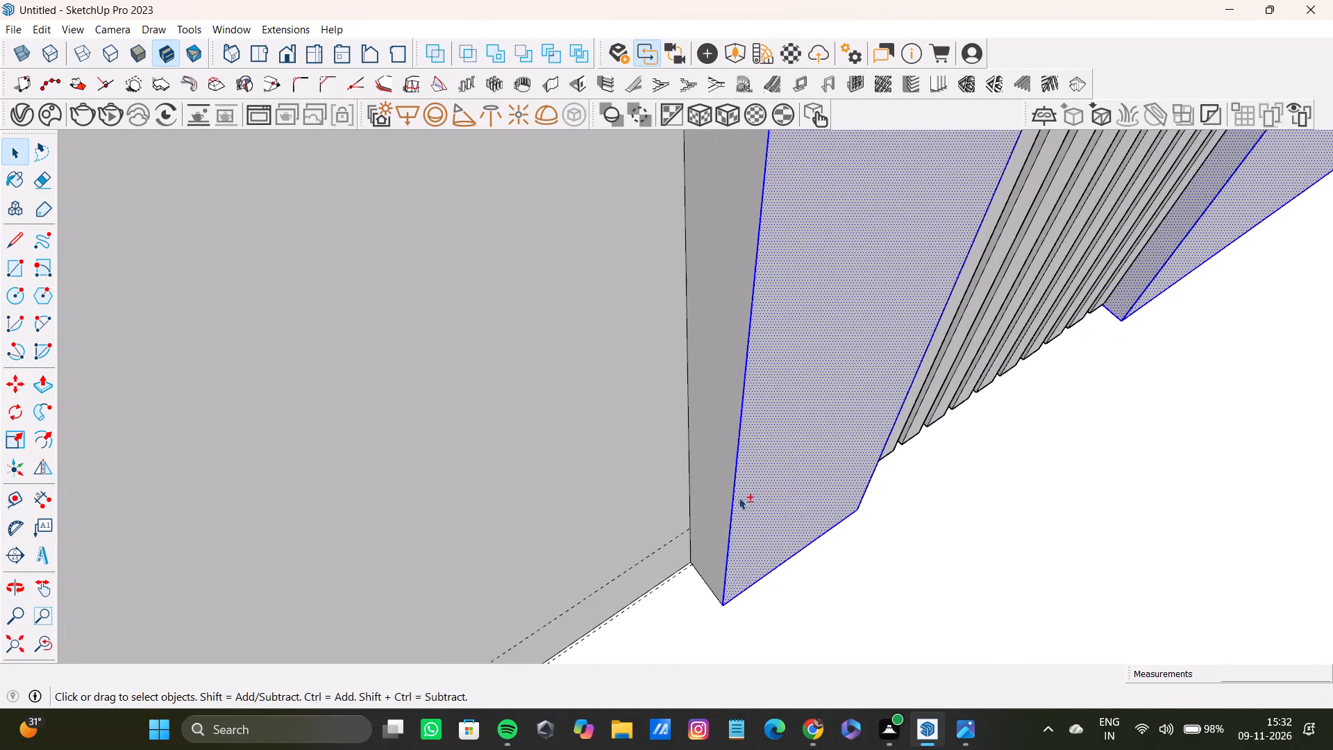
shift+double_click(717, 501)
shift+scroll(717, 501, down, 20)
shift+scroll(717, 501, down, 2)
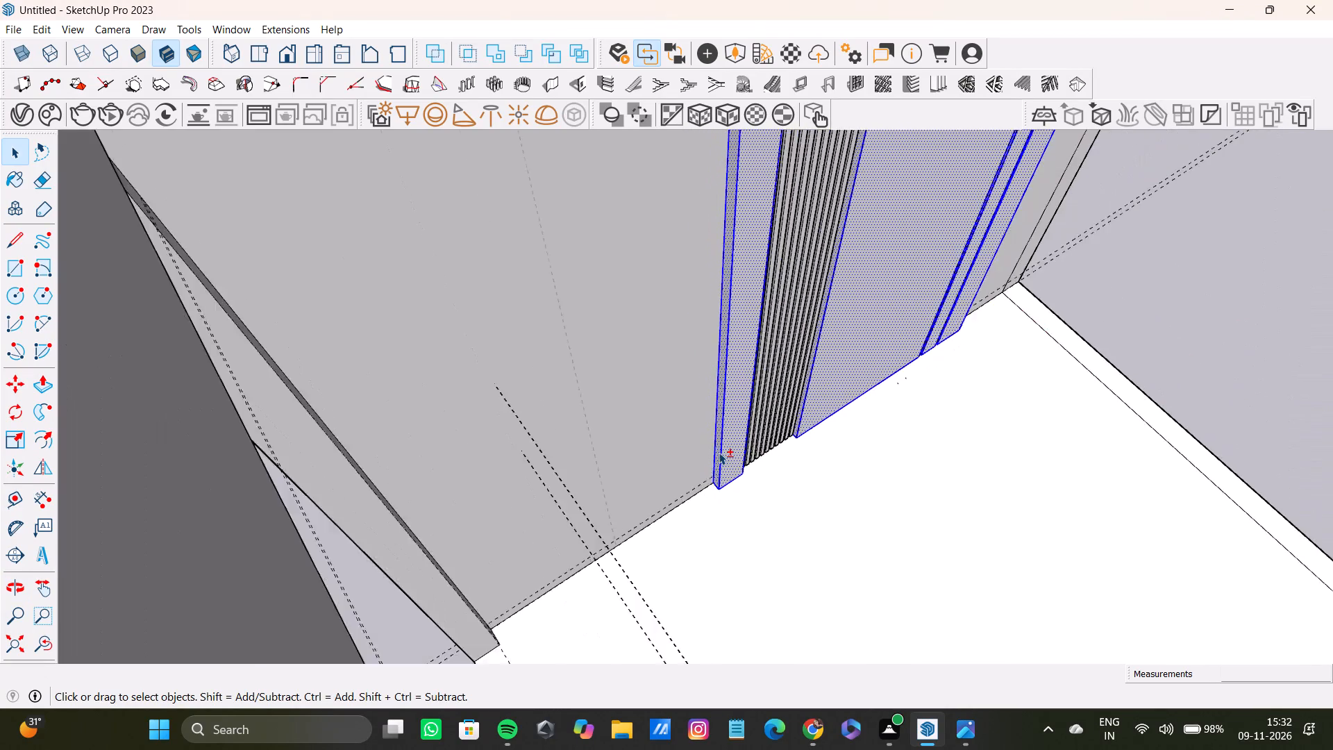
Make the selected raised panel faces and edges into a group and clear the selection.
shift+scroll(719, 452, down, 13)
shift+middle_drag(719, 452, 507, 572)
scroll(698, 506, up, 8)
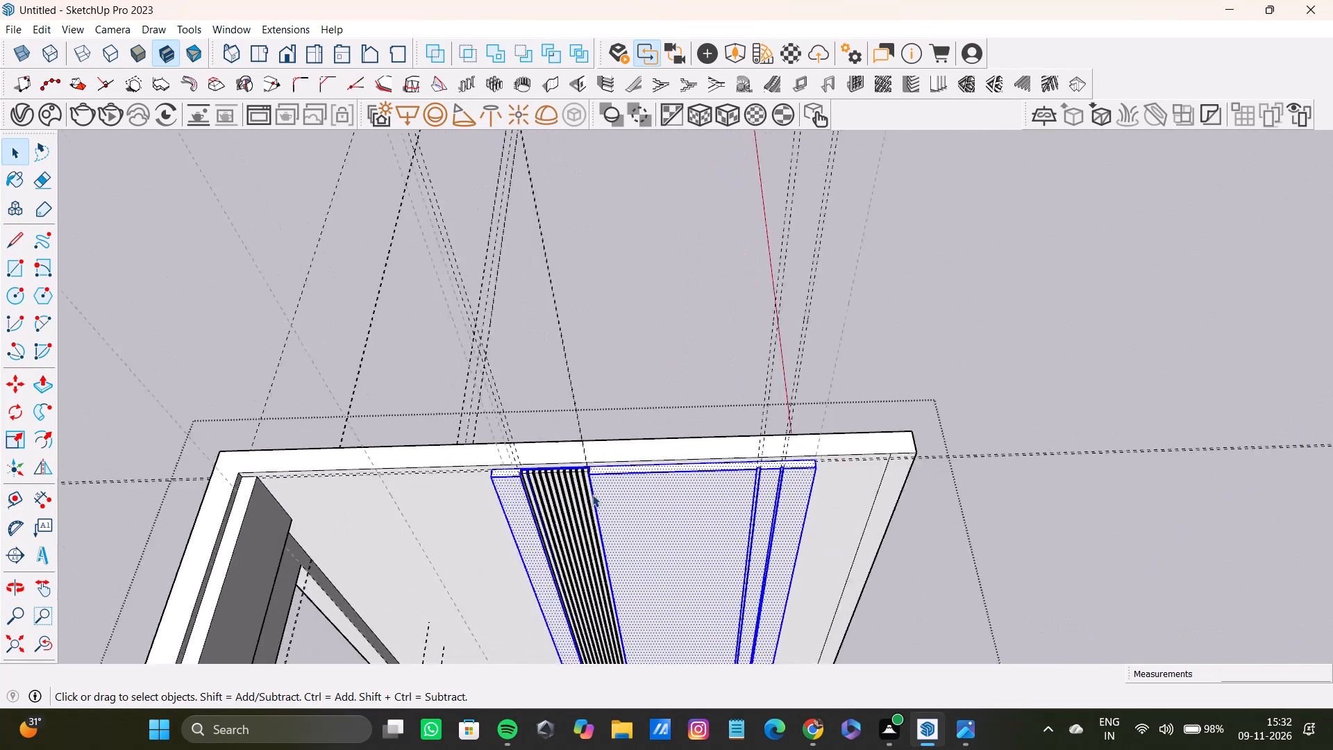
scroll(592, 494, up, 6)
middle_drag(603, 486, 591, 513)
right_click(637, 492)
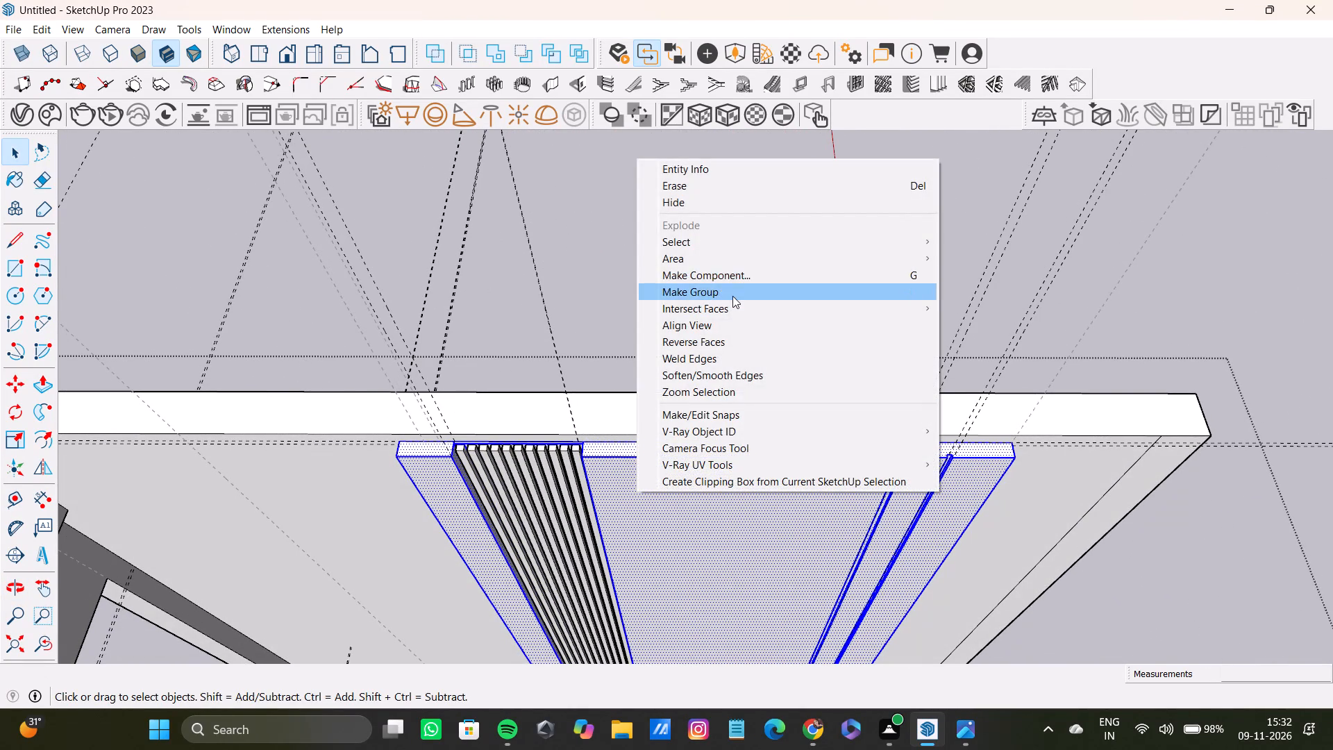
click(732, 296)
key(space)
click(706, 192)
Select the top, front and both side faces, with edges, of the first slat beside the narrow panel section.
scroll(344, 593, up, 10)
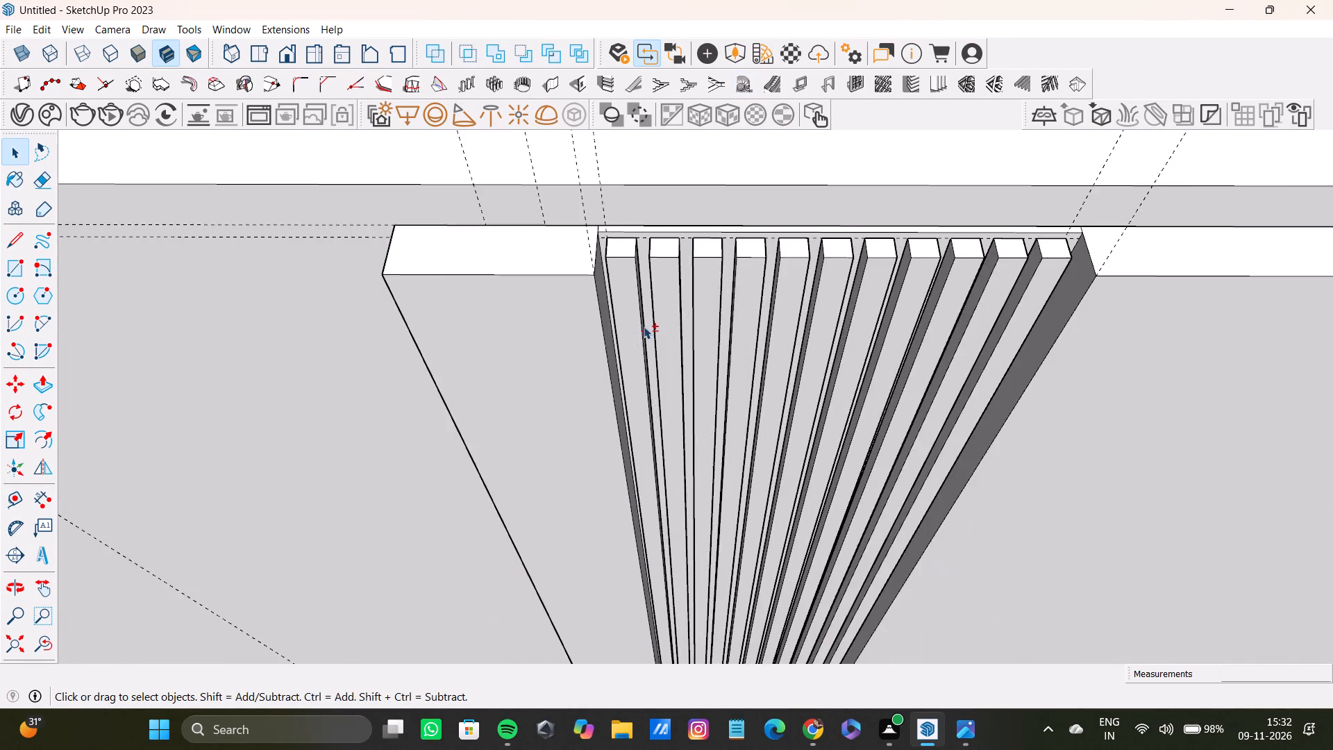
shift+middle_drag(644, 326, 585, 519)
scroll(575, 503, up, 7)
shift+double_click(559, 436)
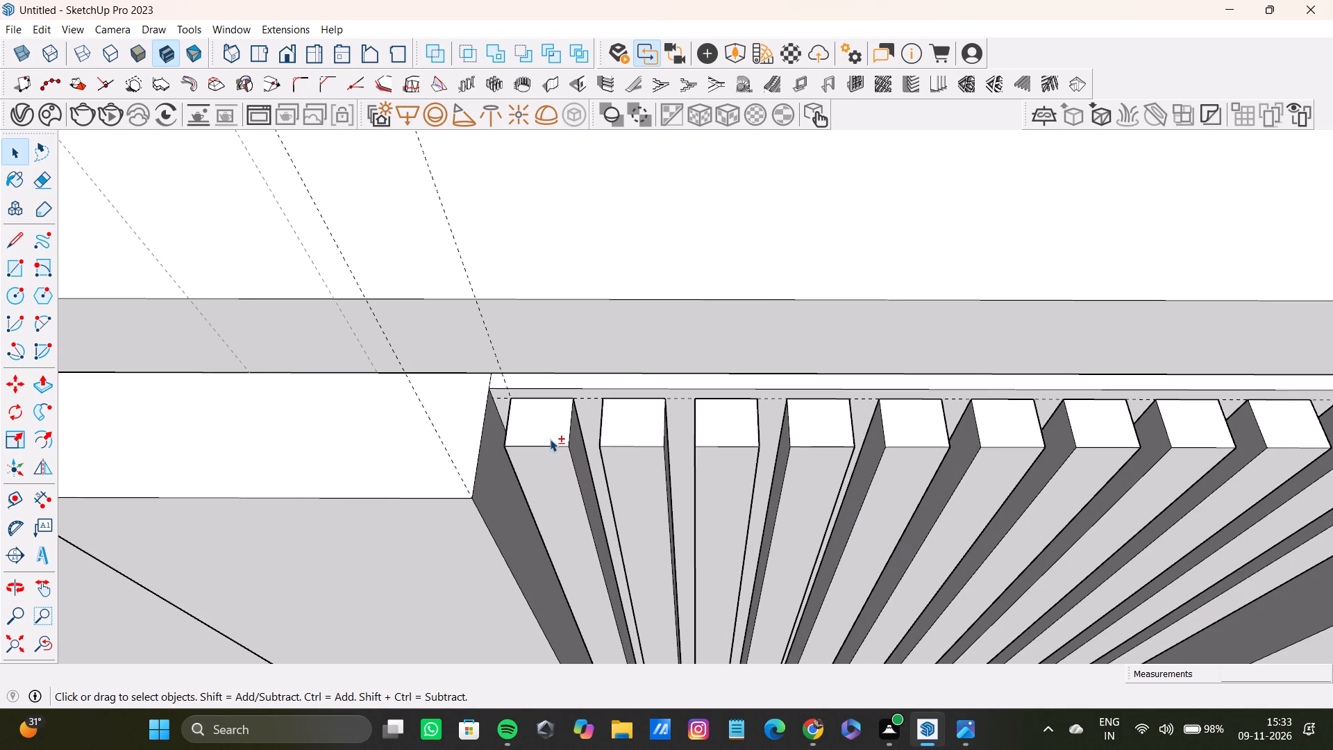
shift+double_click(550, 439)
shift+double_click(559, 476)
shift+double_click(579, 455)
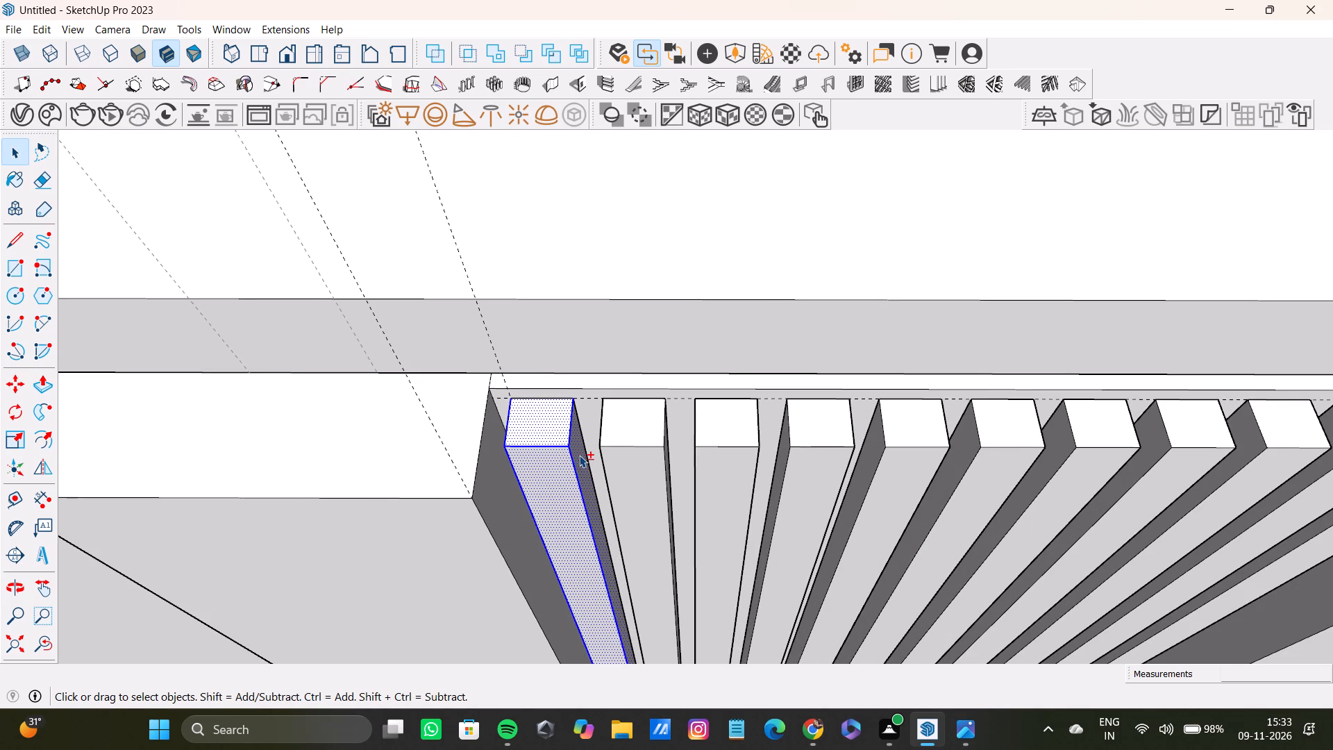
shift+scroll(498, 411, up, 14)
middle_drag(508, 456, 637, 450)
shift+scroll(579, 476, up, 4)
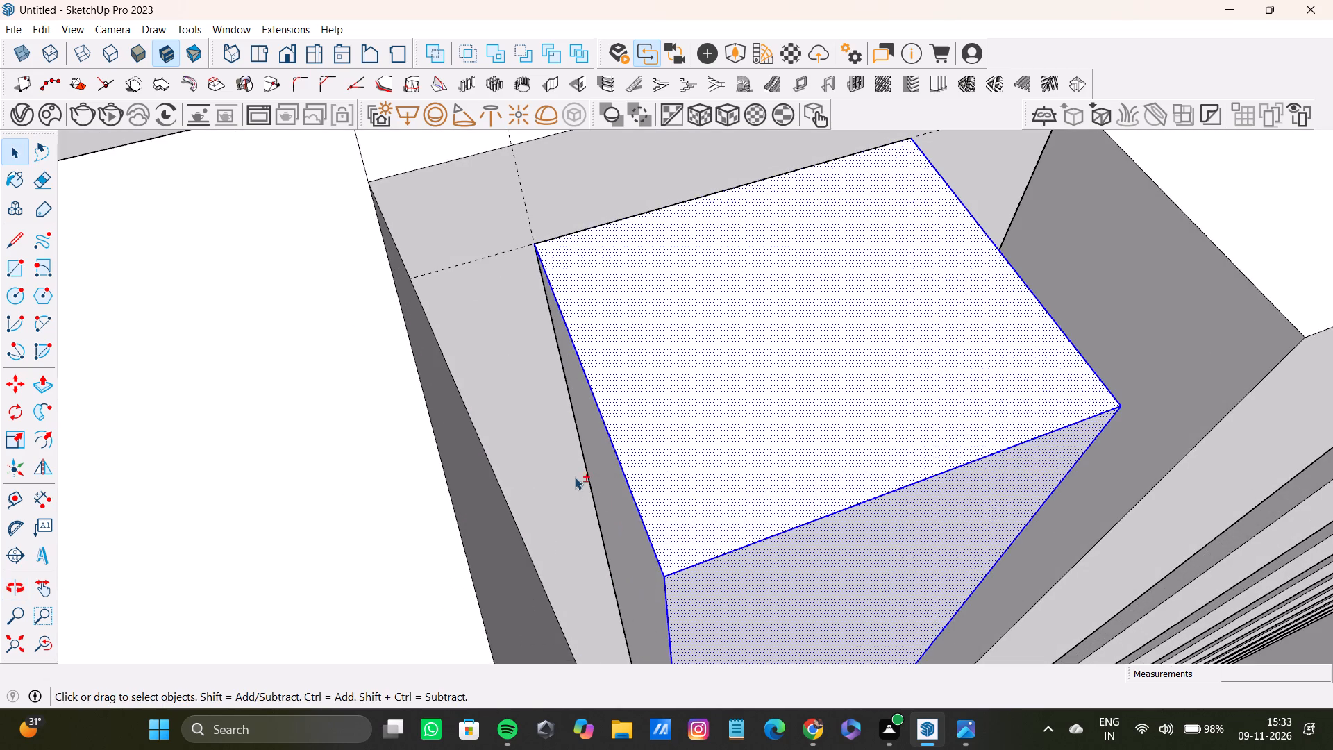
shift+double_click(631, 508)
shift+scroll(637, 503, down, 5)
shift+double_click(627, 513)
shift+scroll(635, 514, down, 5)
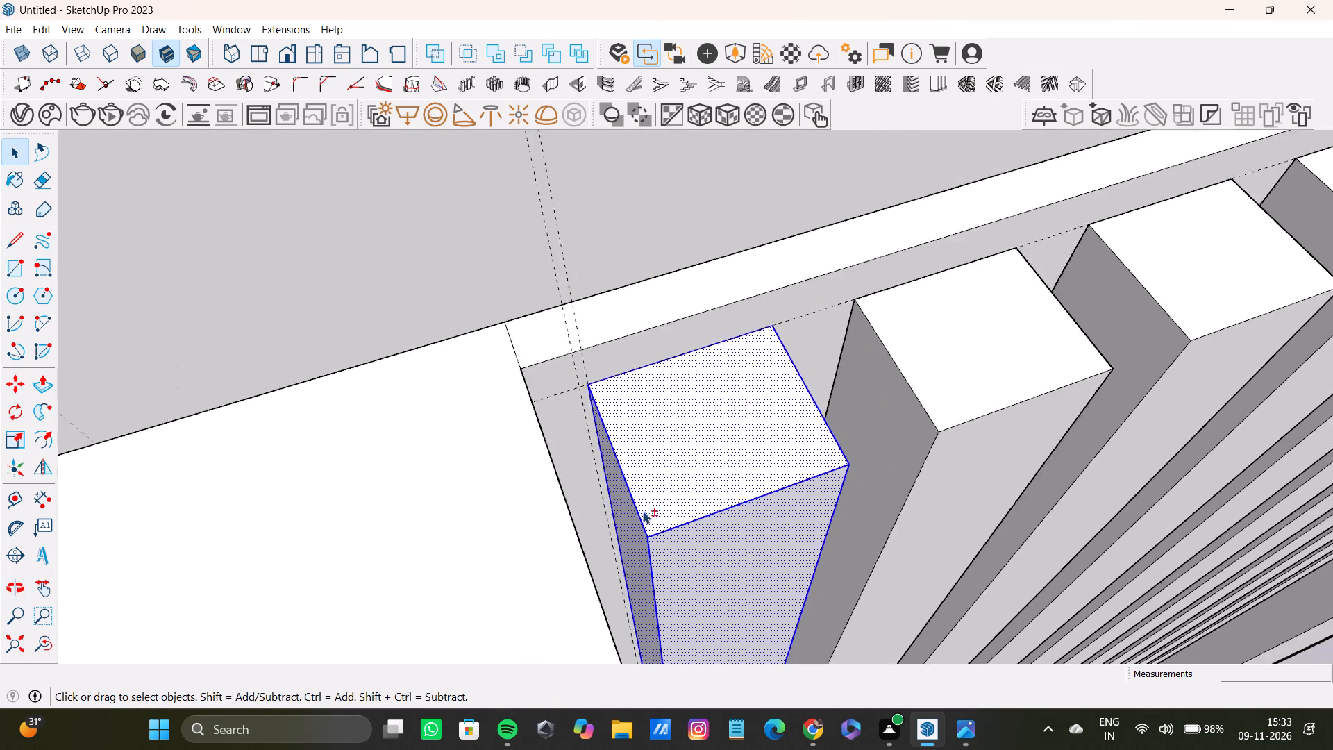
shift+scroll(643, 511, down, 5)
Add the second slat's top, front and both side faces, with their edges, to the selection.
shift+middle_drag(711, 514, 578, 535)
shift+scroll(728, 462, up, 4)
shift+double_click(741, 440)
shift+click(757, 525)
shift+drag(757, 521, 731, 520)
shift+double_click(667, 511)
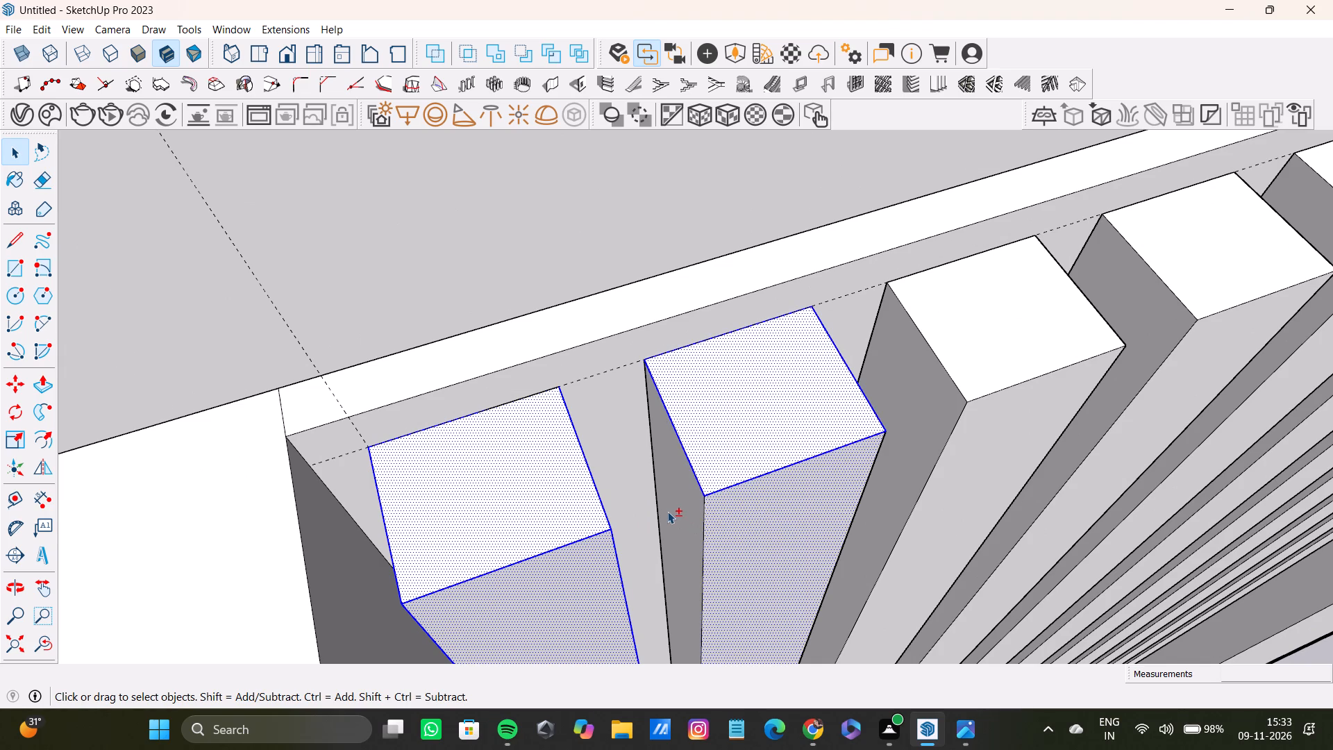
shift+scroll(753, 513, down, 9)
shift+middle_drag(754, 514, 426, 483)
shift+scroll(816, 540, up, 3)
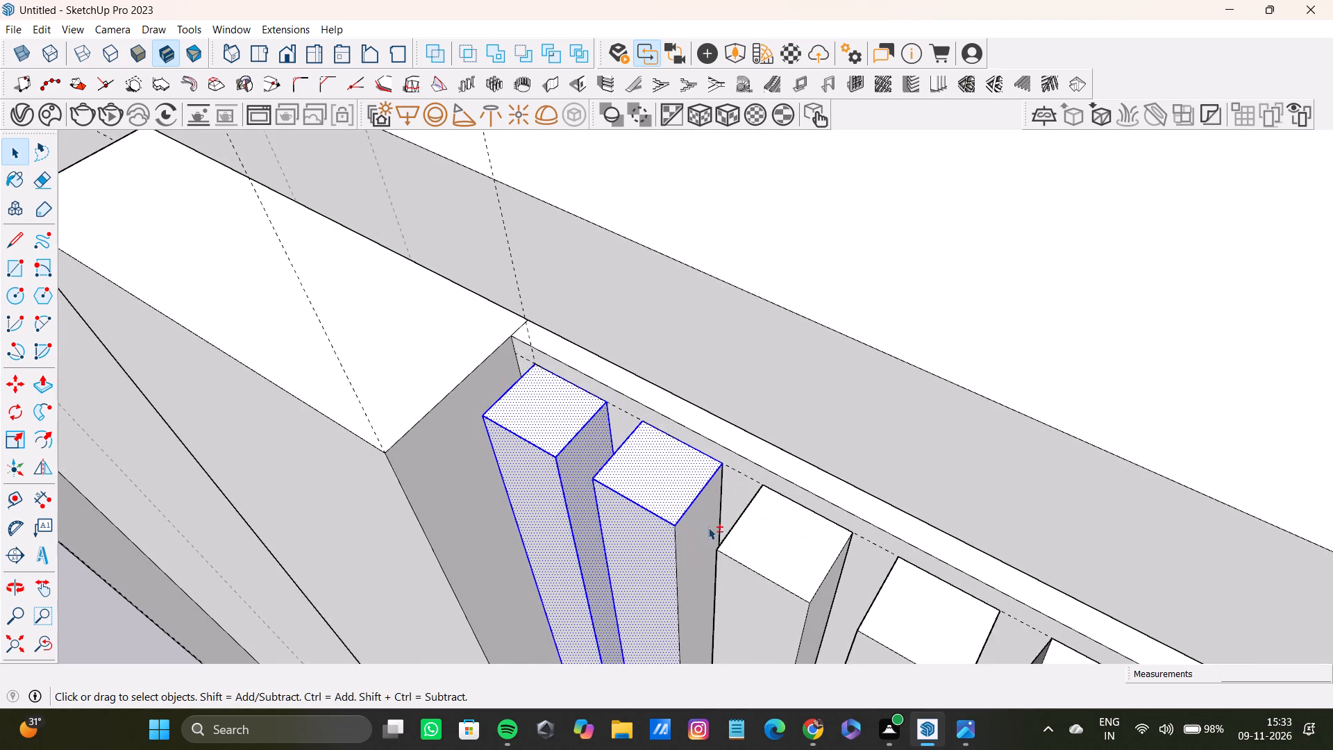
shift+scroll(708, 527, up, 3)
shift+double_click(683, 515)
Add the third slat's top, front and both side faces, with their edges, to the selection.
shift+click(882, 542)
shift+click(882, 542)
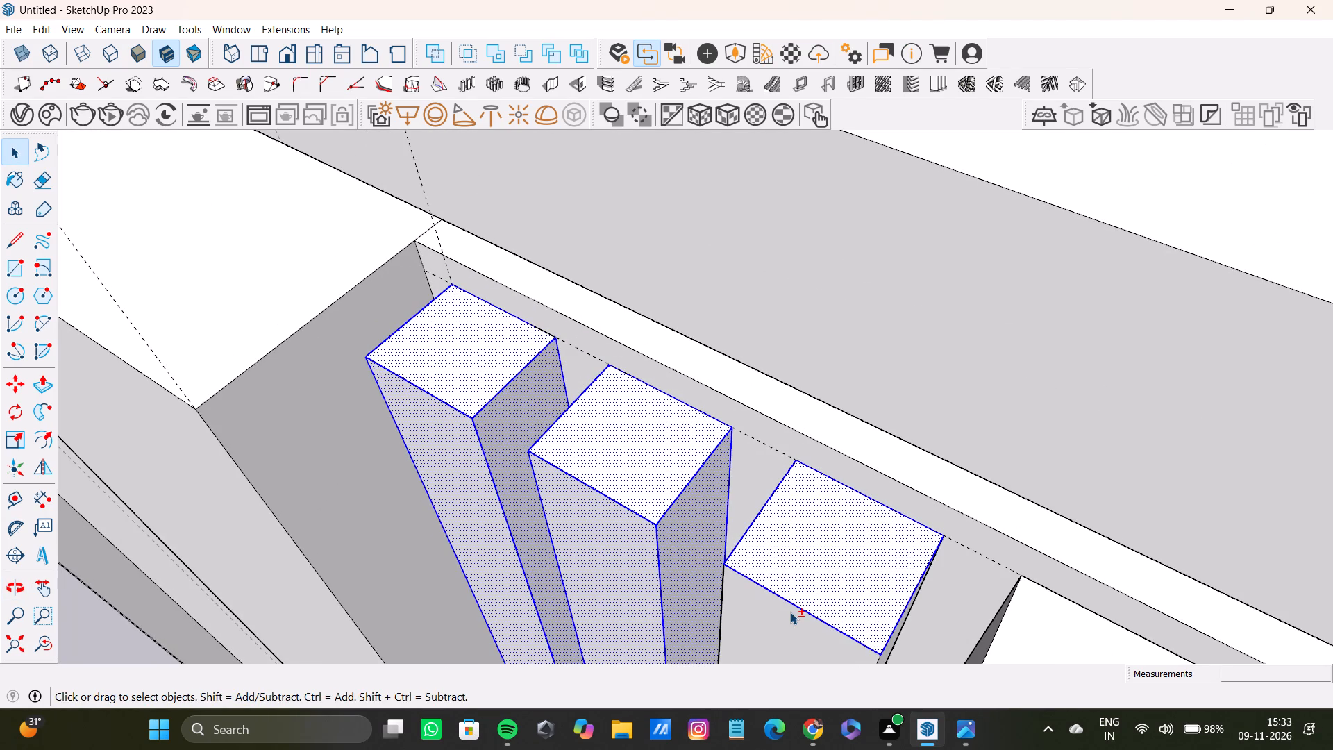
shift+double_click(790, 612)
shift+middle_drag(790, 612, 559, 358)
shift+double_click(657, 428)
shift+scroll(562, 442, down, 3)
middle_drag(562, 442, 902, 436)
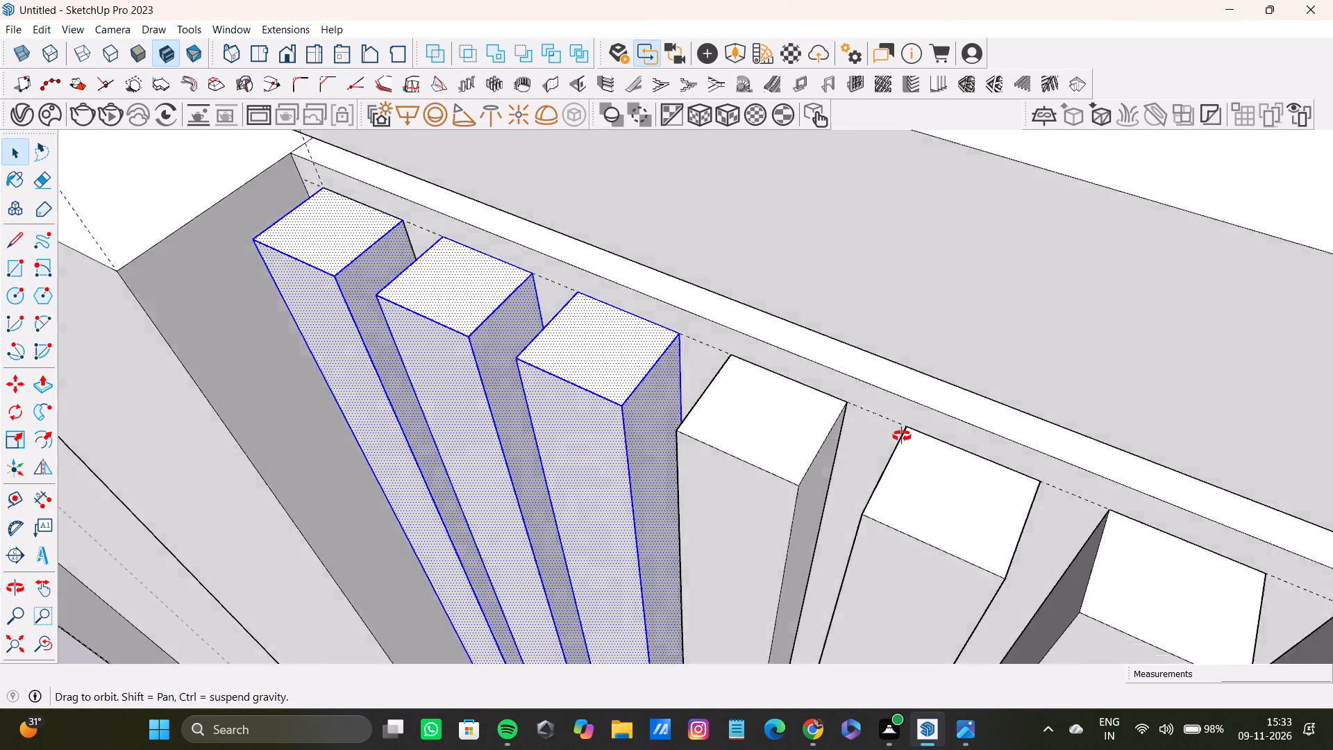
middle_drag(902, 436, 988, 431)
scroll(629, 474, up, 4)
shift+click(598, 503)
shift+drag(598, 502, 621, 483)
Add the fourth slat's top, front and both side faces, with their edges, to the selection.
shift+double_click(832, 322)
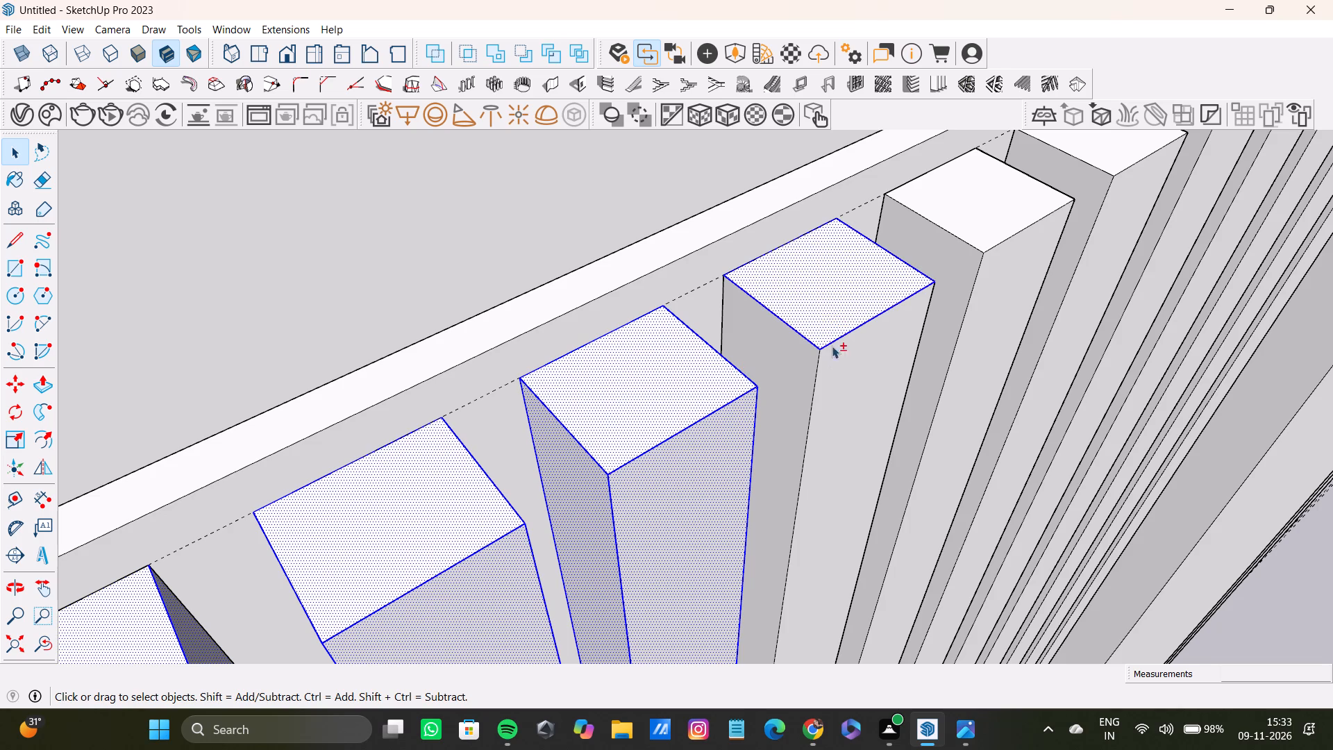
shift+double_click(832, 404)
shift+double_click(787, 398)
shift+scroll(787, 398, down, 12)
middle_drag(787, 390, 529, 378)
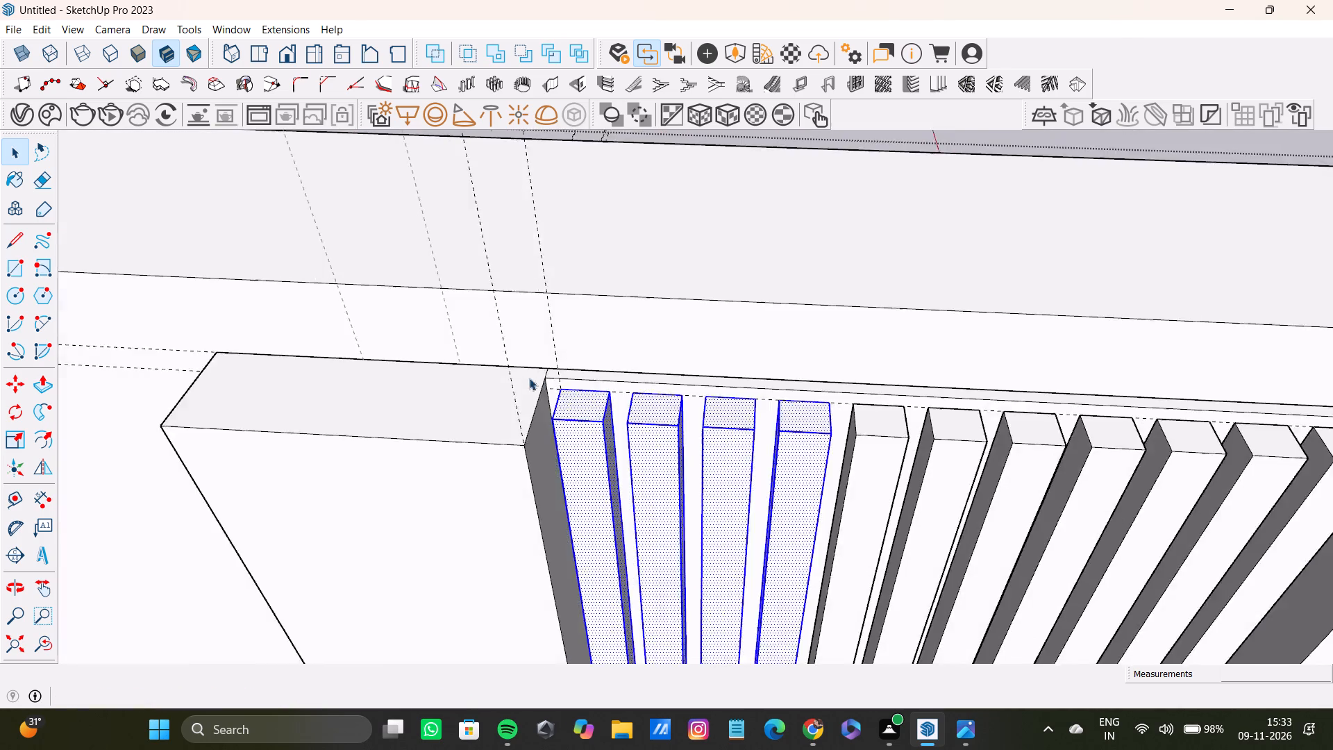
scroll(637, 408, down, 3)
shift+middle_drag(785, 507, 521, 466)
scroll(553, 424, up, 9)
shift+double_click(611, 359)
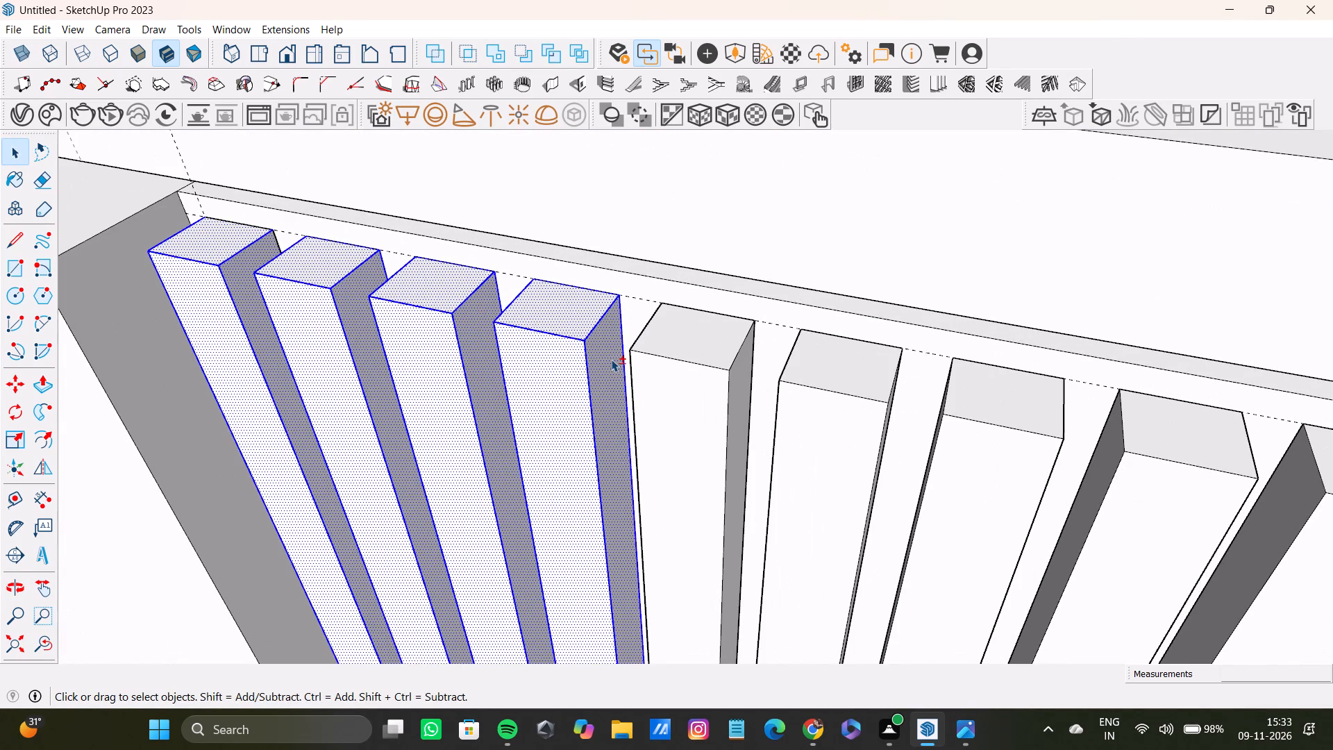
Add the fifth slat's top, front and both side faces, with their edges, to the selection.
shift+double_click(692, 335)
shift+double_click(690, 444)
shift+double_click(735, 402)
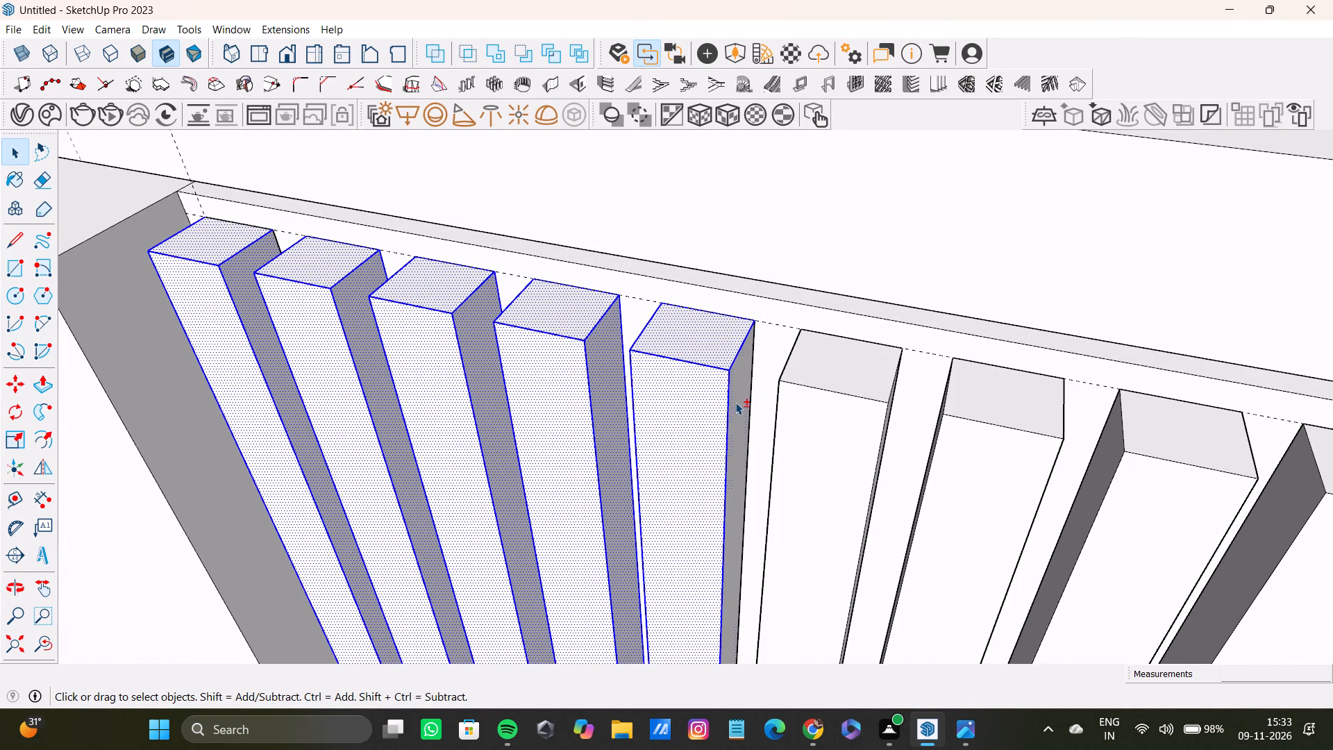
scroll(632, 403, down, 5)
middle_drag(604, 415, 776, 410)
scroll(602, 393, up, 8)
middle_drag(646, 403, 718, 391)
scroll(688, 399, up, 2)
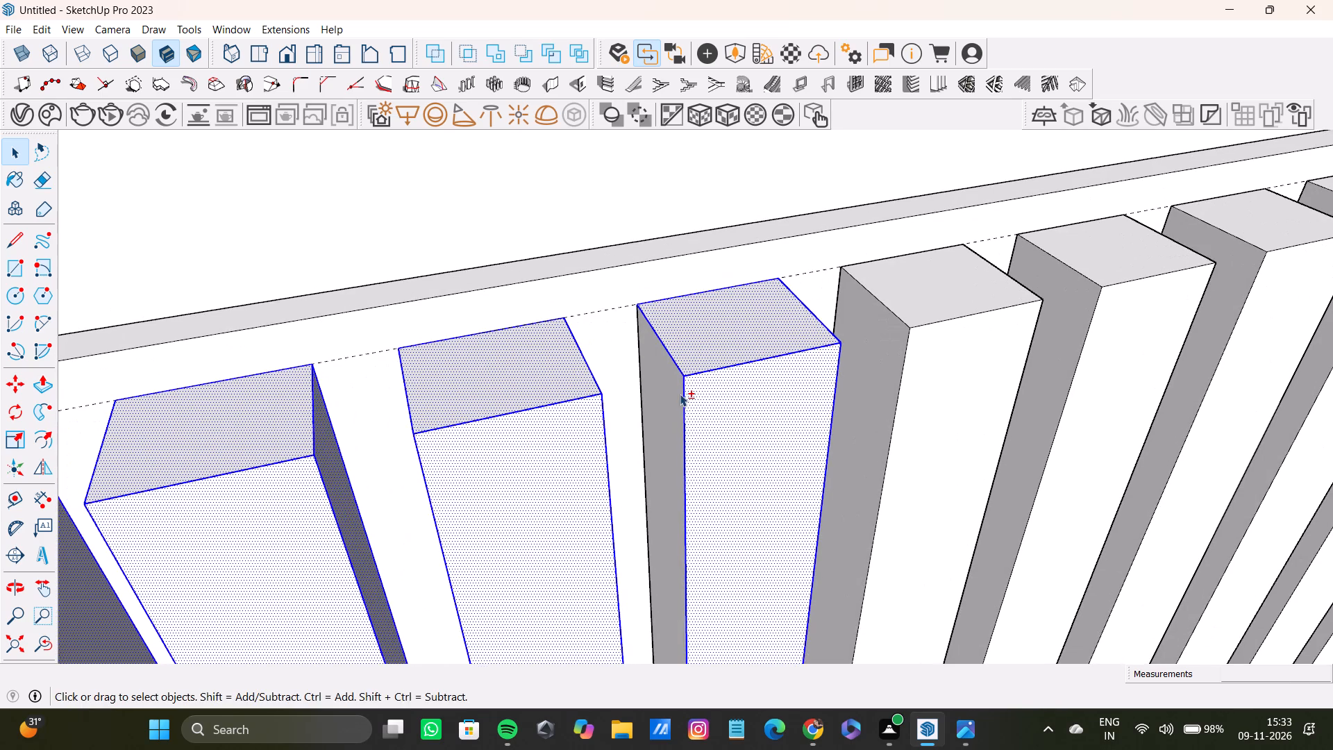
shift+click(680, 394)
shift+click(675, 393)
shift+click(666, 429)
shift+drag(666, 429, 672, 428)
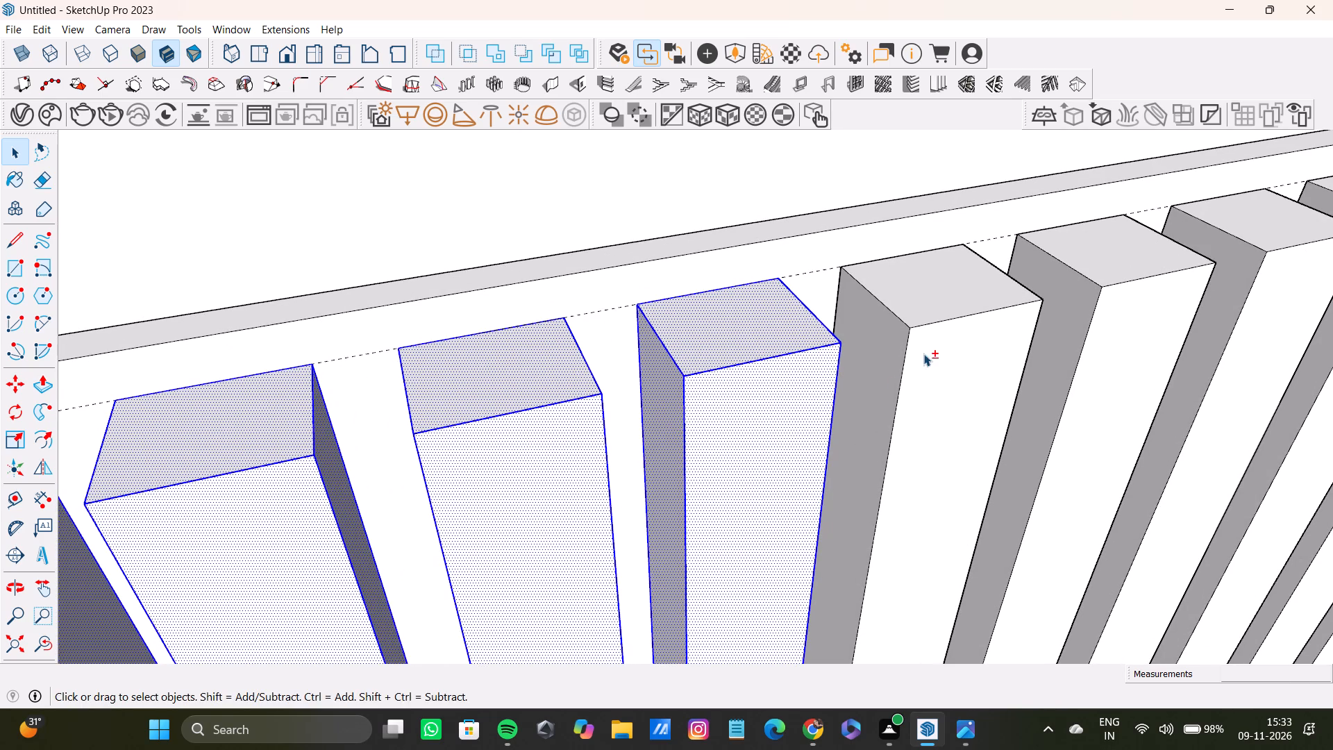
Add the sixth slat's top, front and the side face towards the fifth slat to the selection, with their edges.
shift+double_click(937, 303)
shift+double_click(929, 386)
shift+double_click(884, 394)
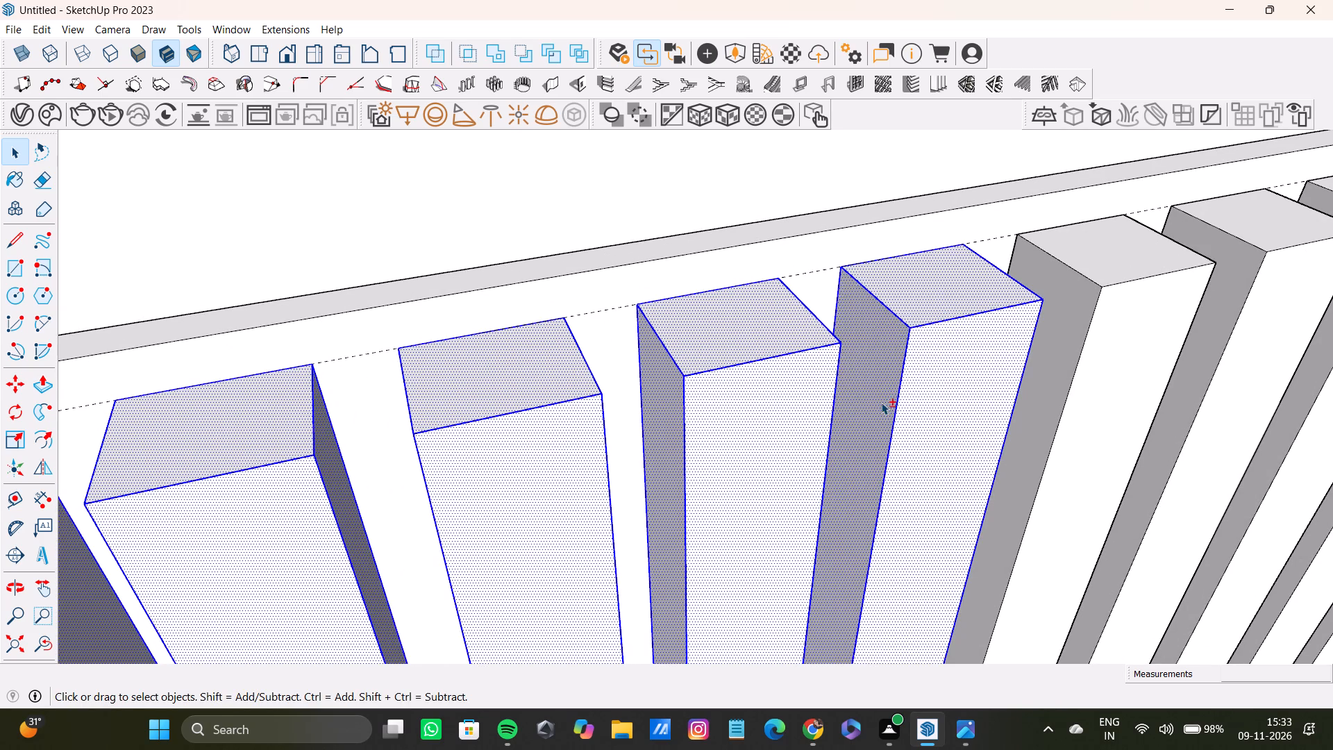
Add the seventh slat's top, front and both side faces, with their edges, to the selection.
shift+scroll(881, 402, down, 14)
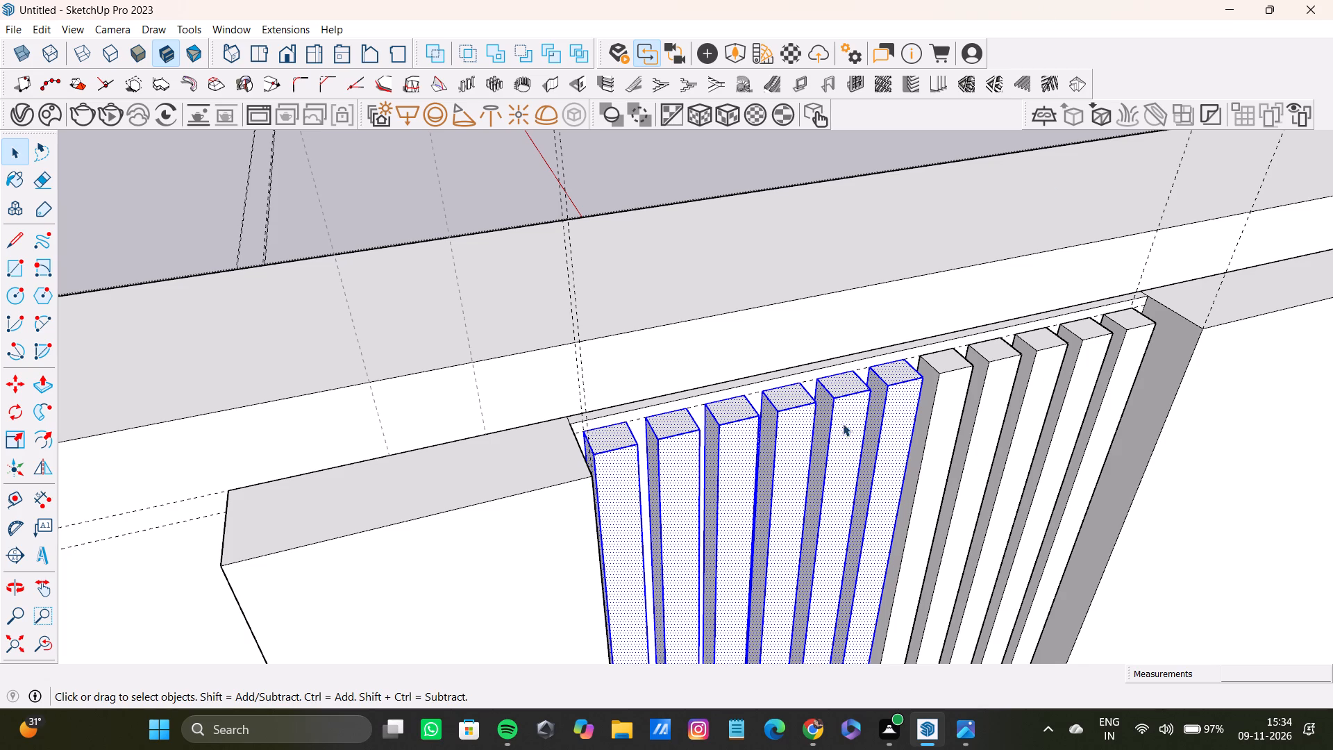
scroll(821, 442, down, 20)
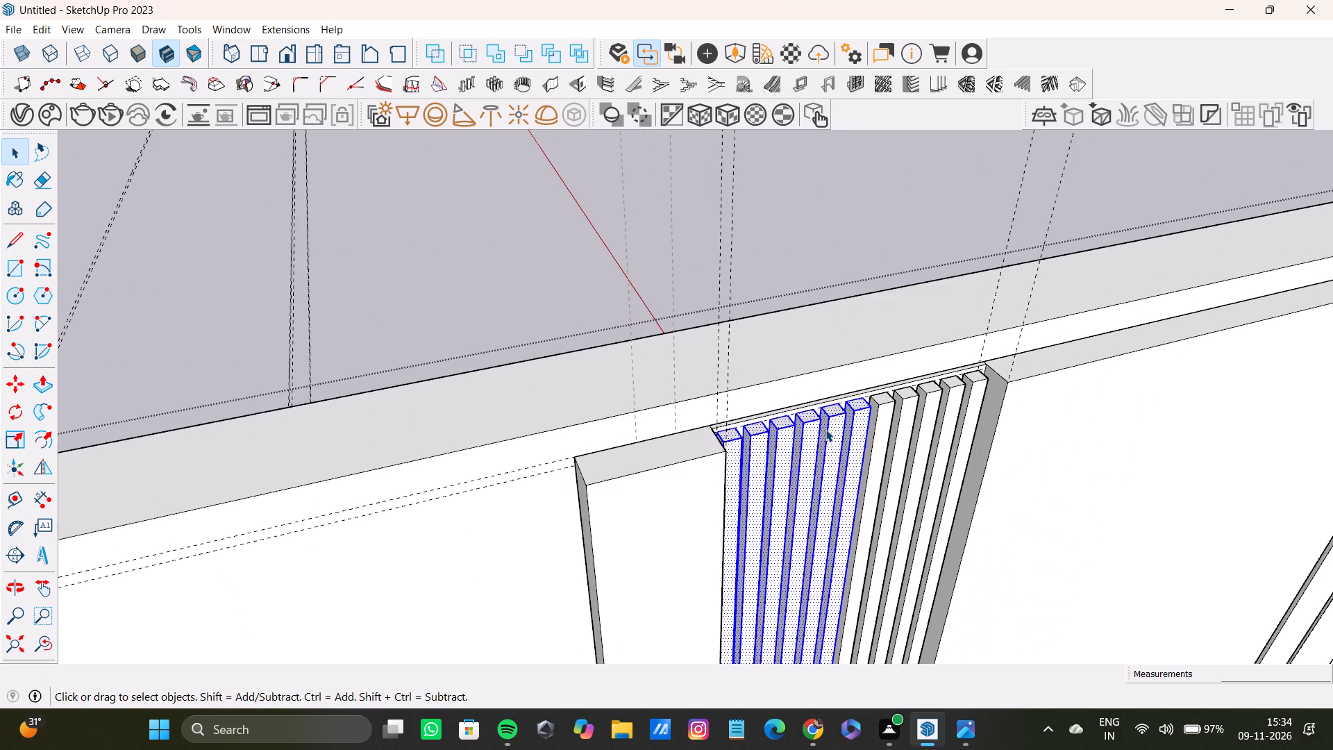
scroll(825, 429, down, 4)
shift+middle_drag(825, 429, 628, 427)
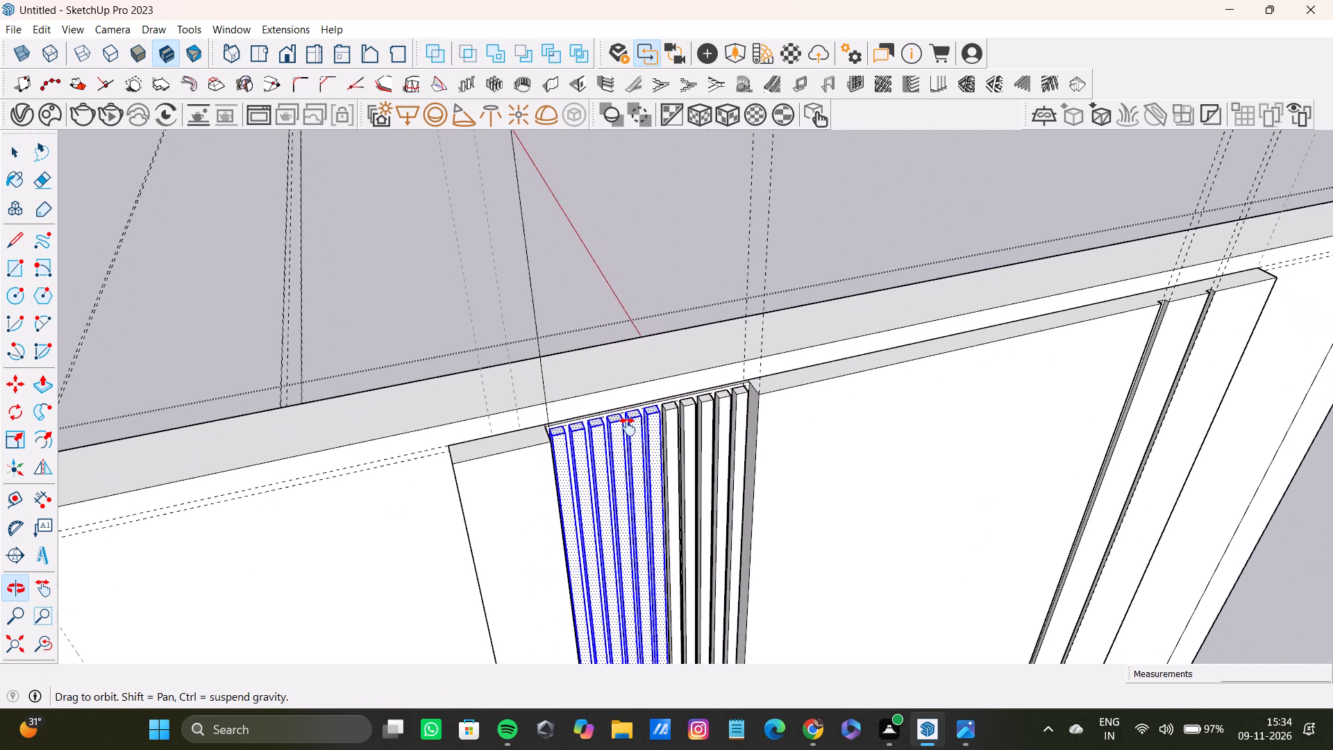
shift+middle_drag(628, 427, 573, 447)
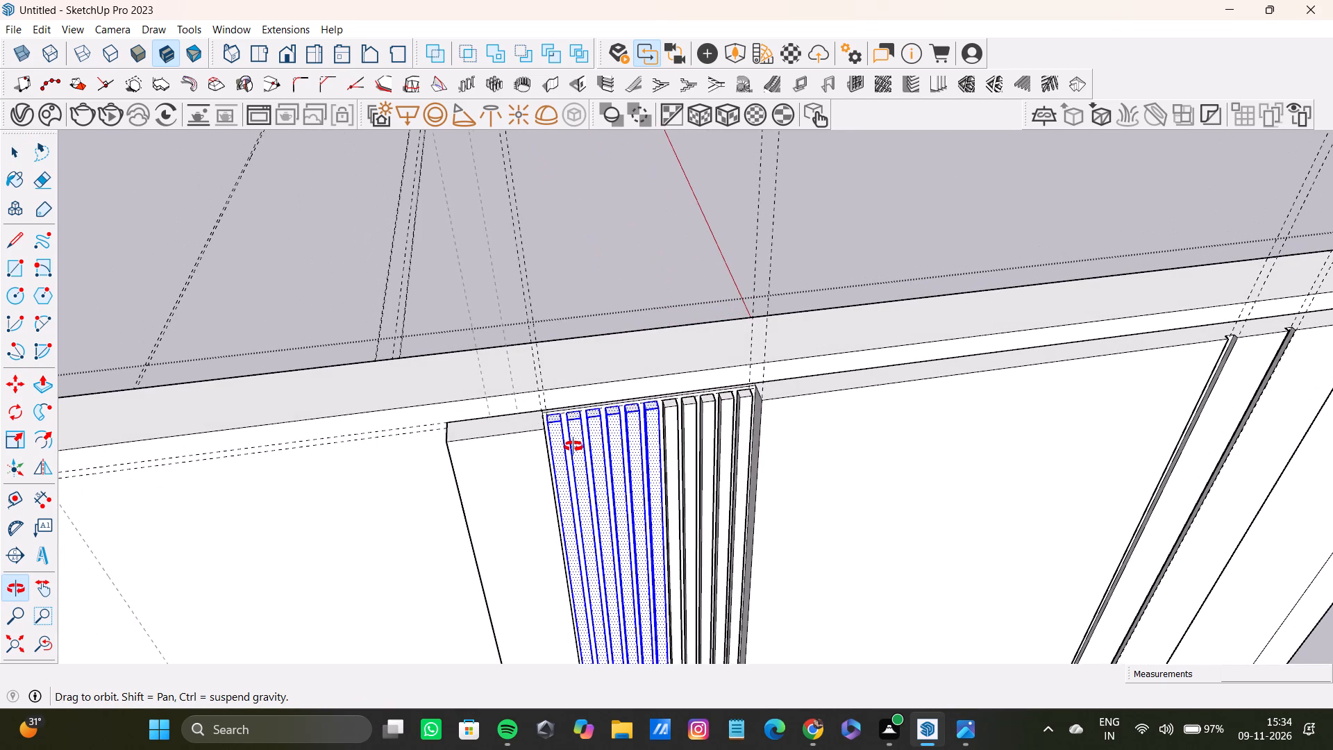
shift+middle_drag(573, 447, 573, 453)
shift+scroll(655, 431, up, 11)
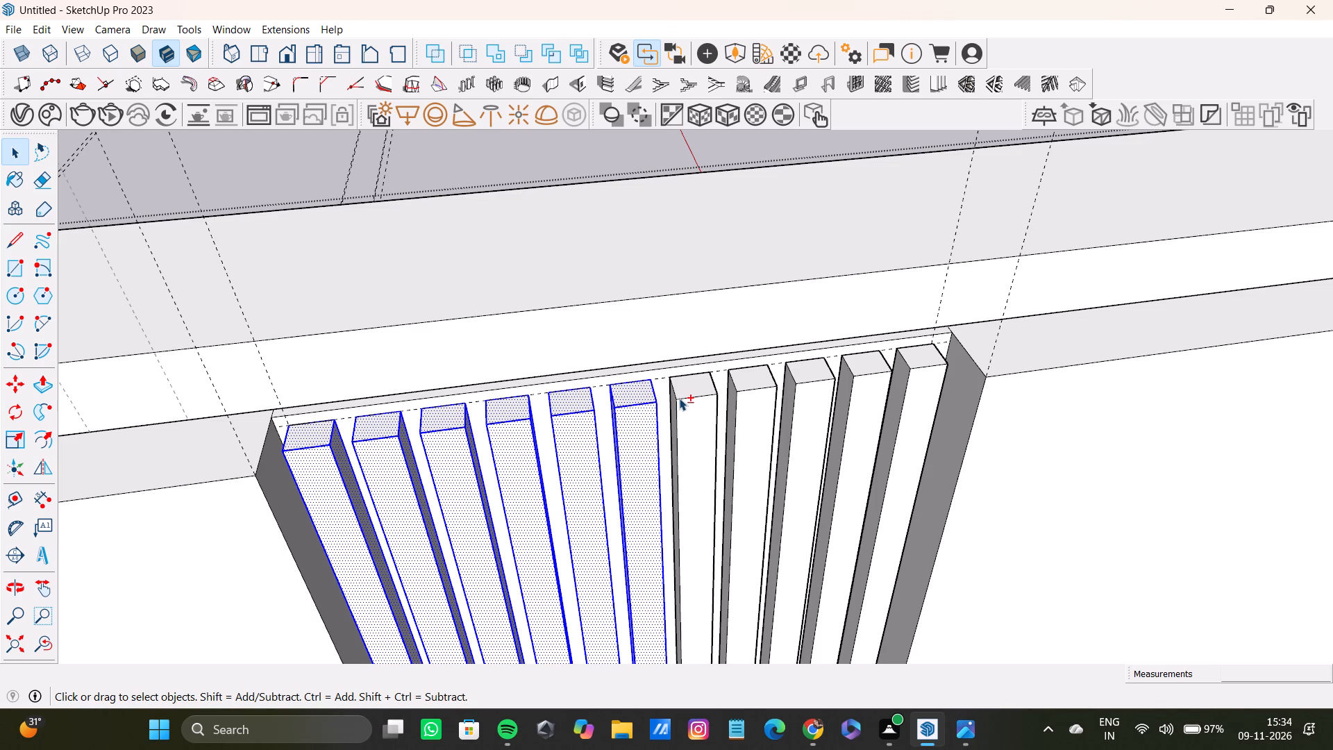
shift+scroll(681, 396, up, 8)
shift+double_click(687, 392)
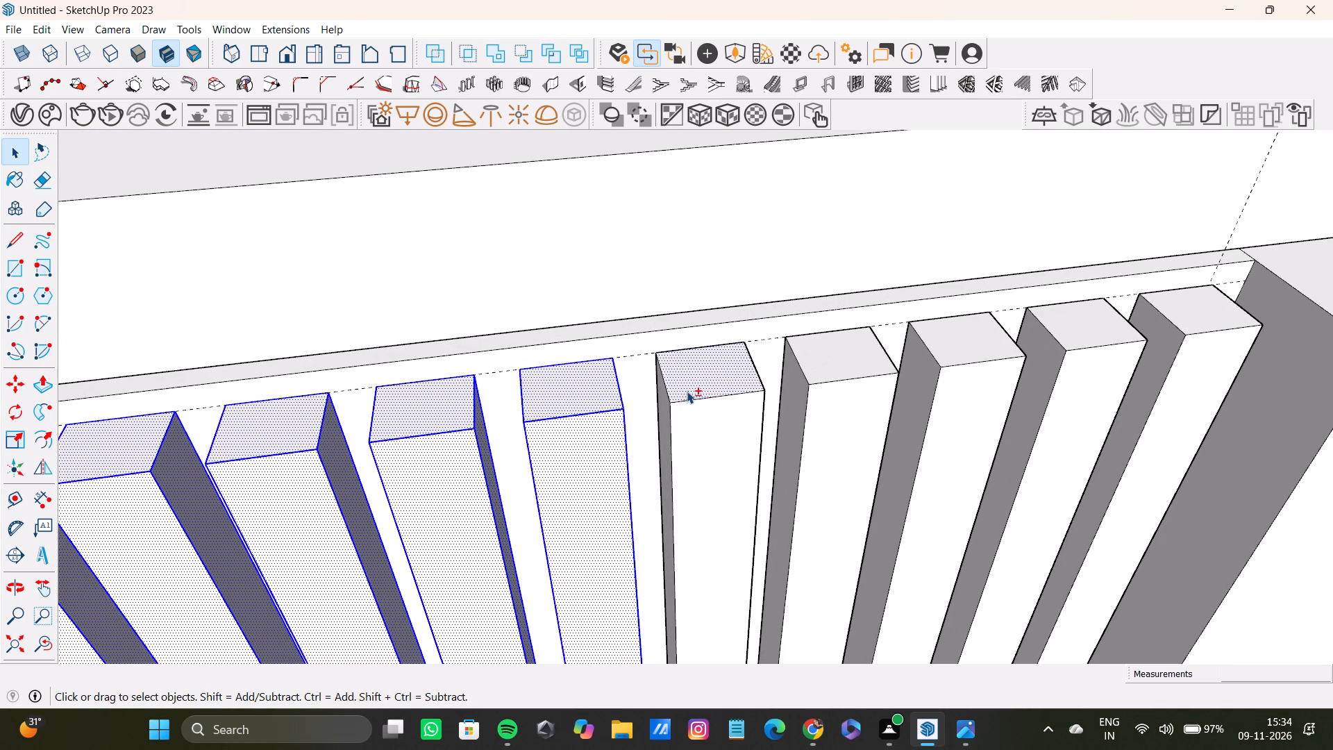
shift+double_click(694, 428)
shift+double_click(662, 417)
shift+scroll(691, 433, down, 7)
scroll(696, 433, up, 1)
middle_drag(696, 433, 639, 440)
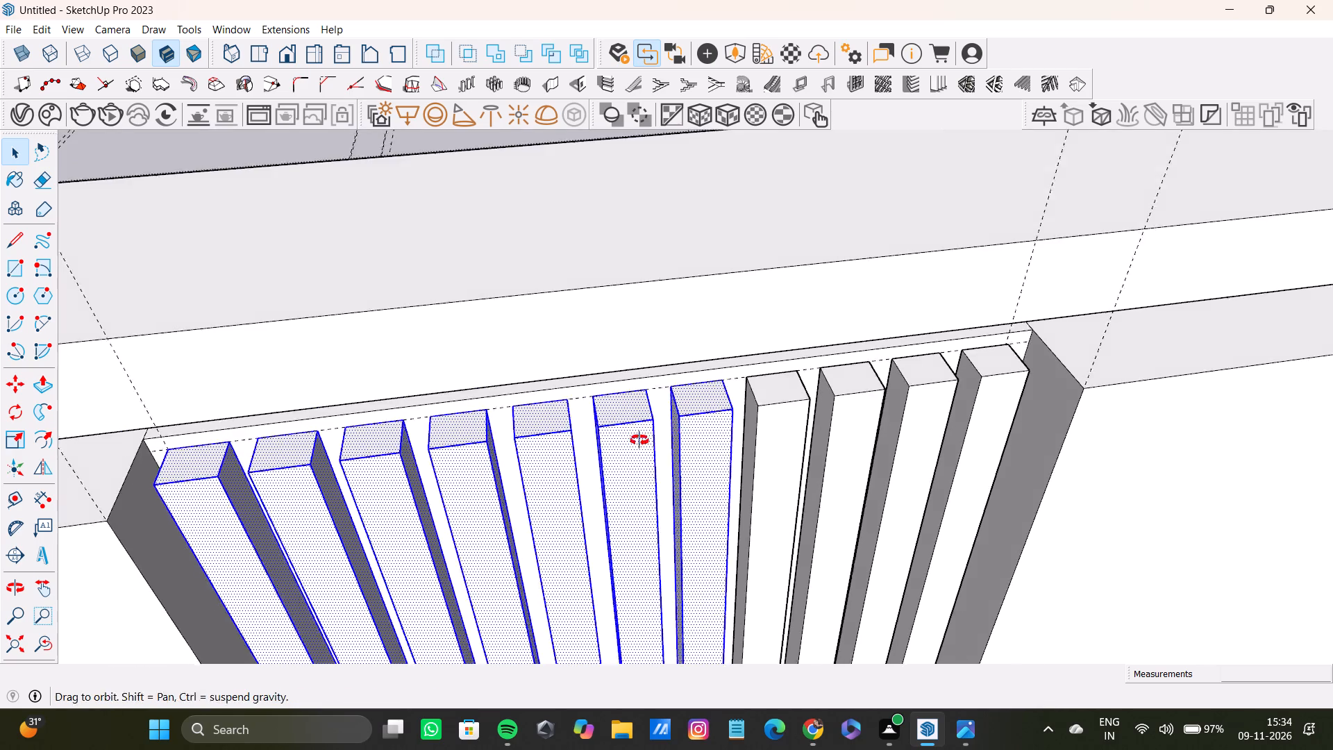
middle_drag(639, 440, 580, 445)
scroll(702, 415, up, 13)
shift+middle_drag(769, 410, 704, 412)
shift+scroll(762, 428, up, 3)
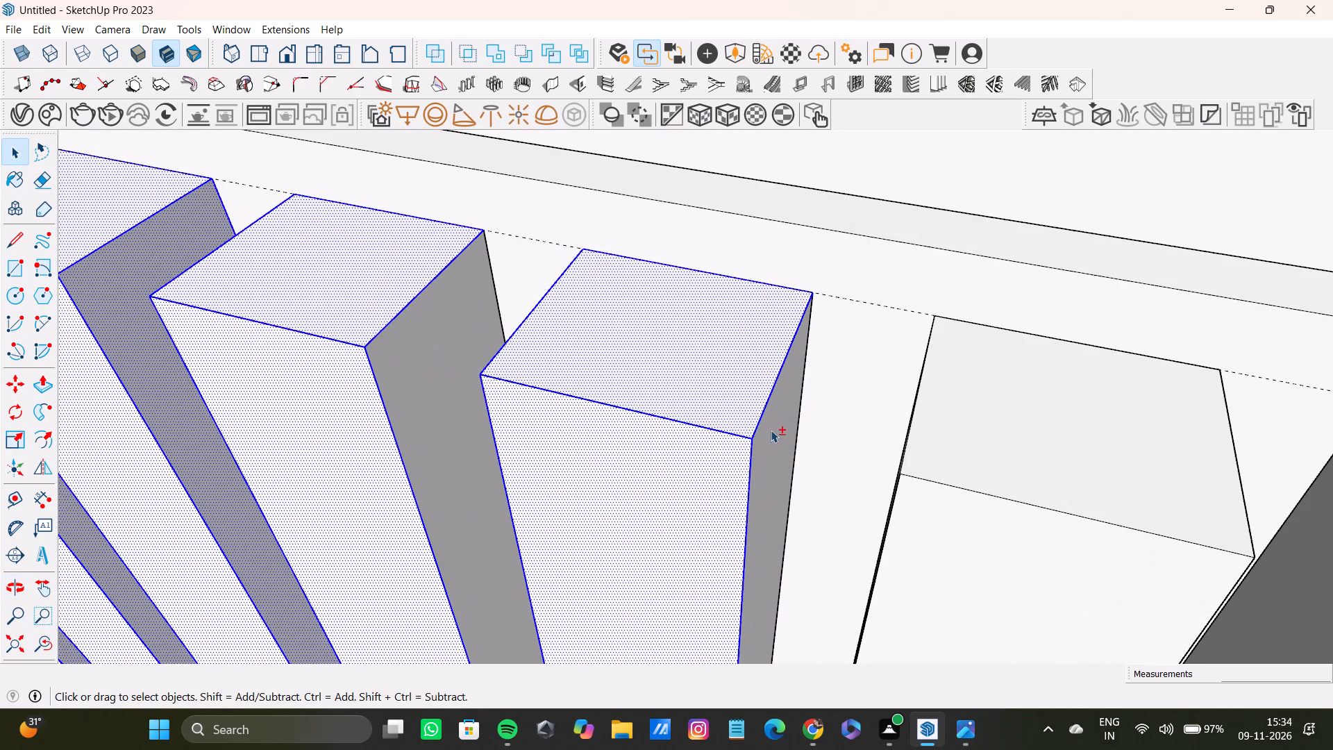
shift+double_click(773, 437)
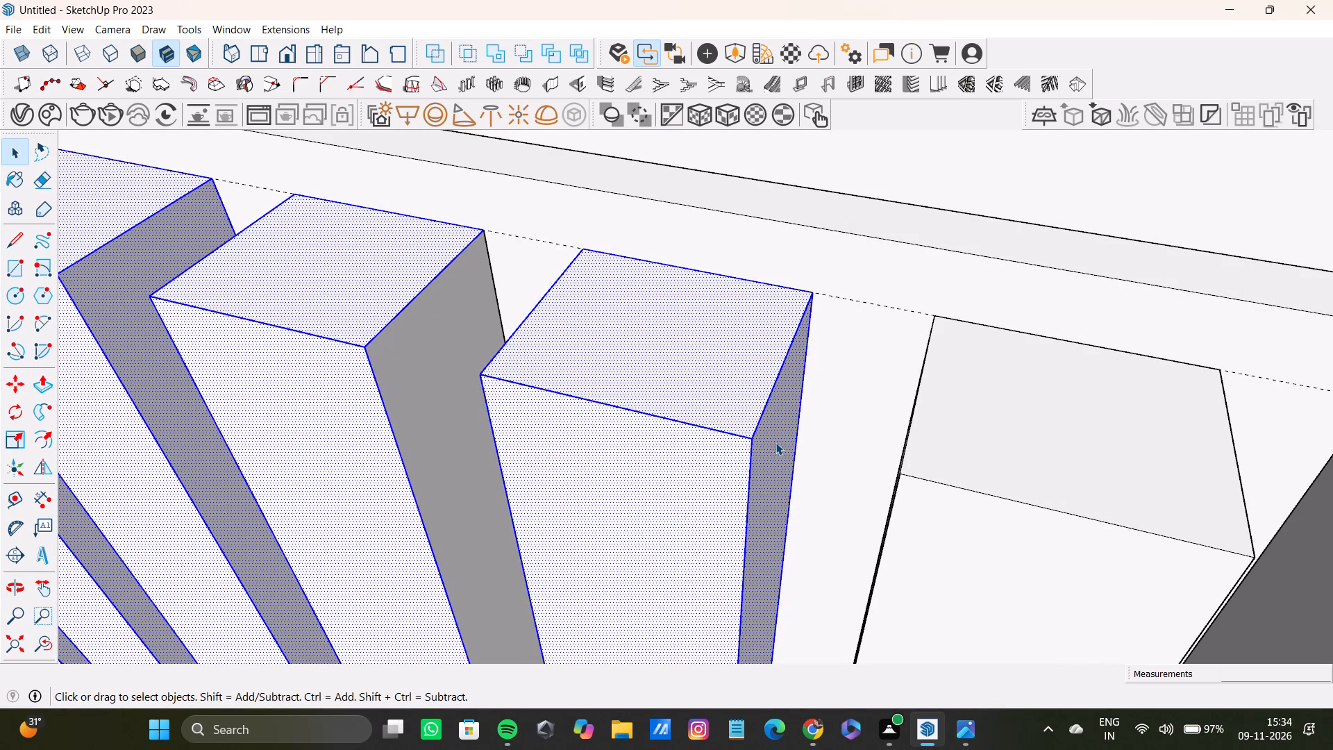
Add the eighth slat's top, front and both side faces, with their edges, to the selection.
scroll(781, 449, down, 8)
shift+middle_drag(782, 449, 723, 403)
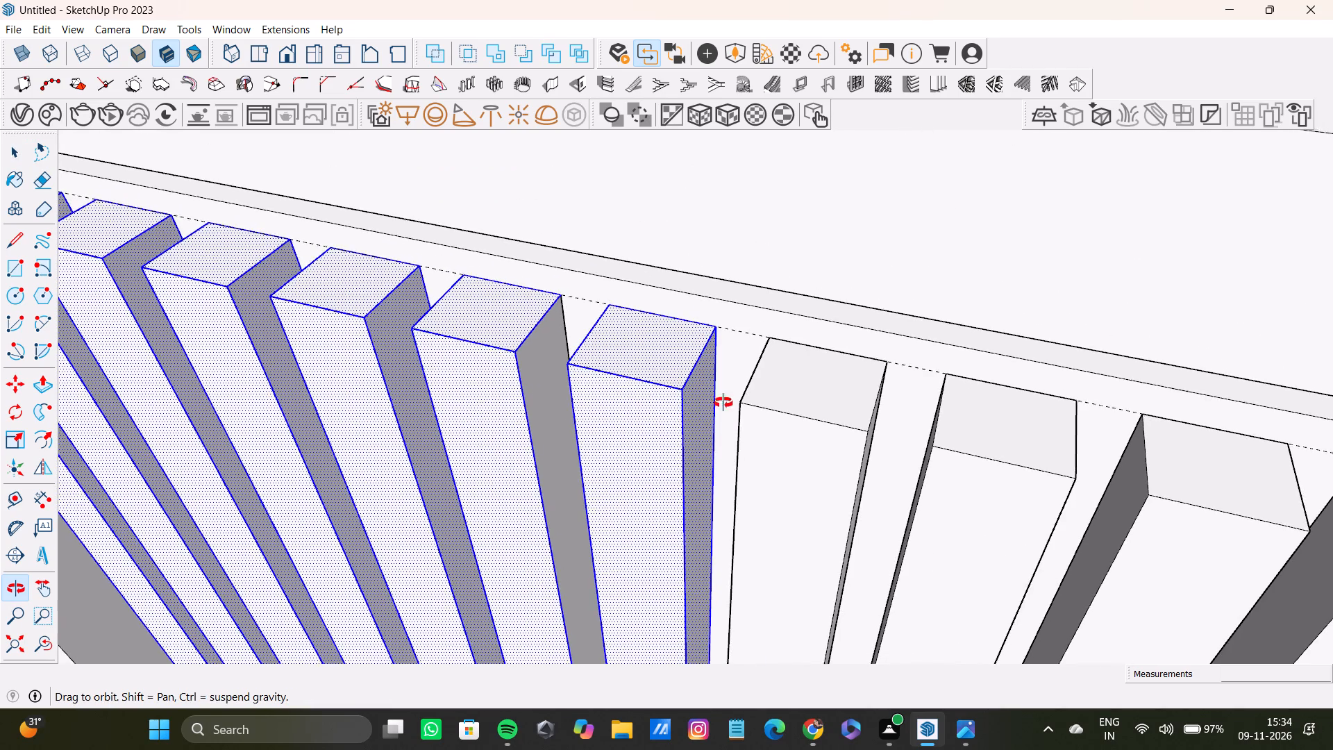
shift+middle_drag(723, 403, 778, 437)
shift+double_click(792, 394)
shift+double_click(792, 443)
middle_drag(748, 440, 907, 433)
shift+scroll(792, 404, up, 4)
shift+double_click(792, 393)
shift+scroll(805, 387, down, 14)
middle_drag(814, 410, 401, 429)
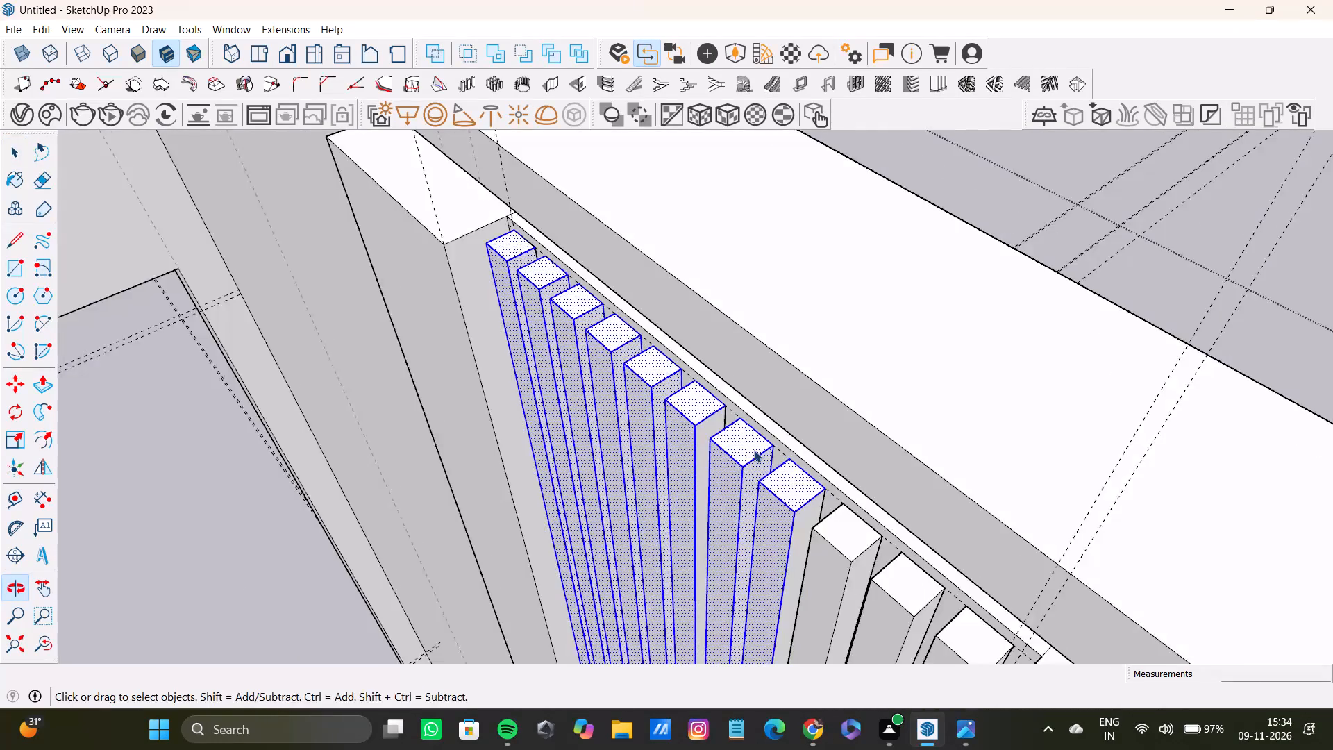
scroll(754, 450, down, 2)
shift+scroll(759, 463, up, 6)
shift+middle_drag(790, 460, 763, 358)
shift+scroll(798, 440, up, 3)
shift+double_click(798, 439)
Add the ninth slat's top, front and both side faces, with their edges, to the selection.
shift+double_click(892, 478)
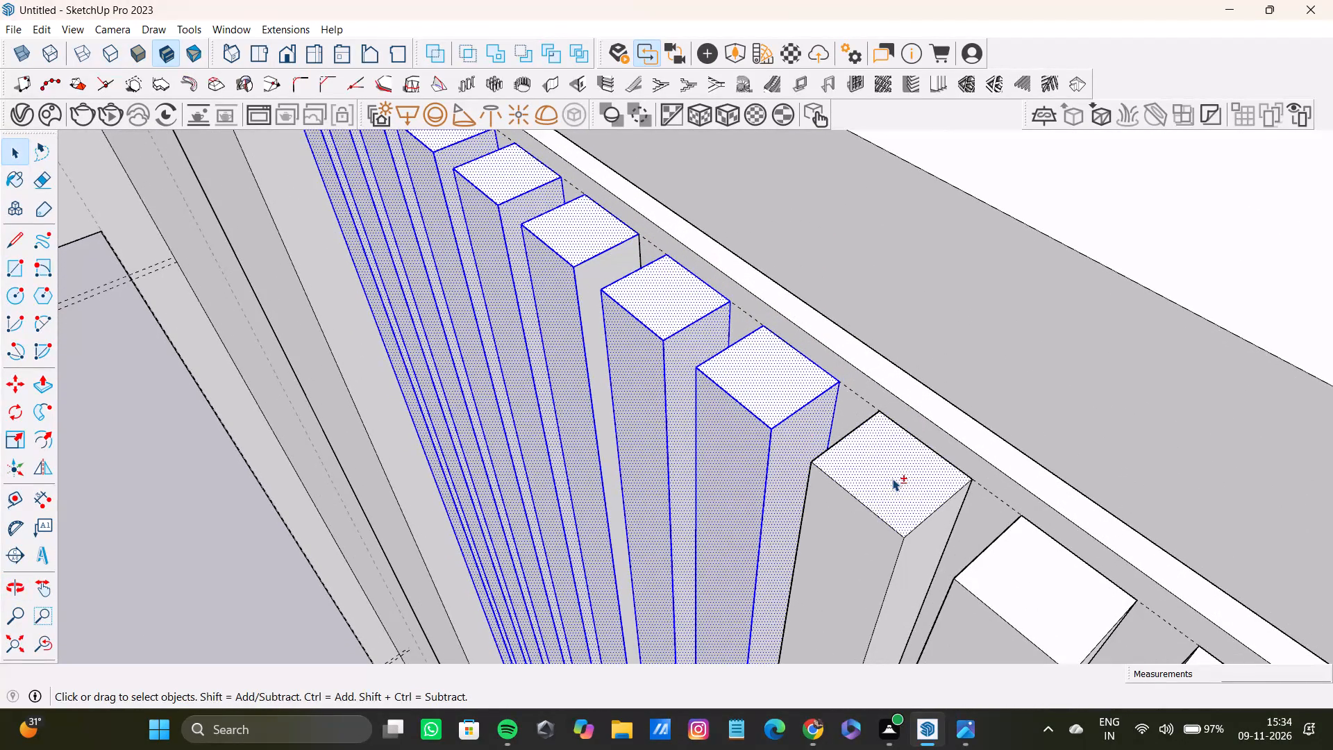
shift+double_click(861, 513)
shift+double_click(928, 537)
middle_drag(844, 512, 1130, 497)
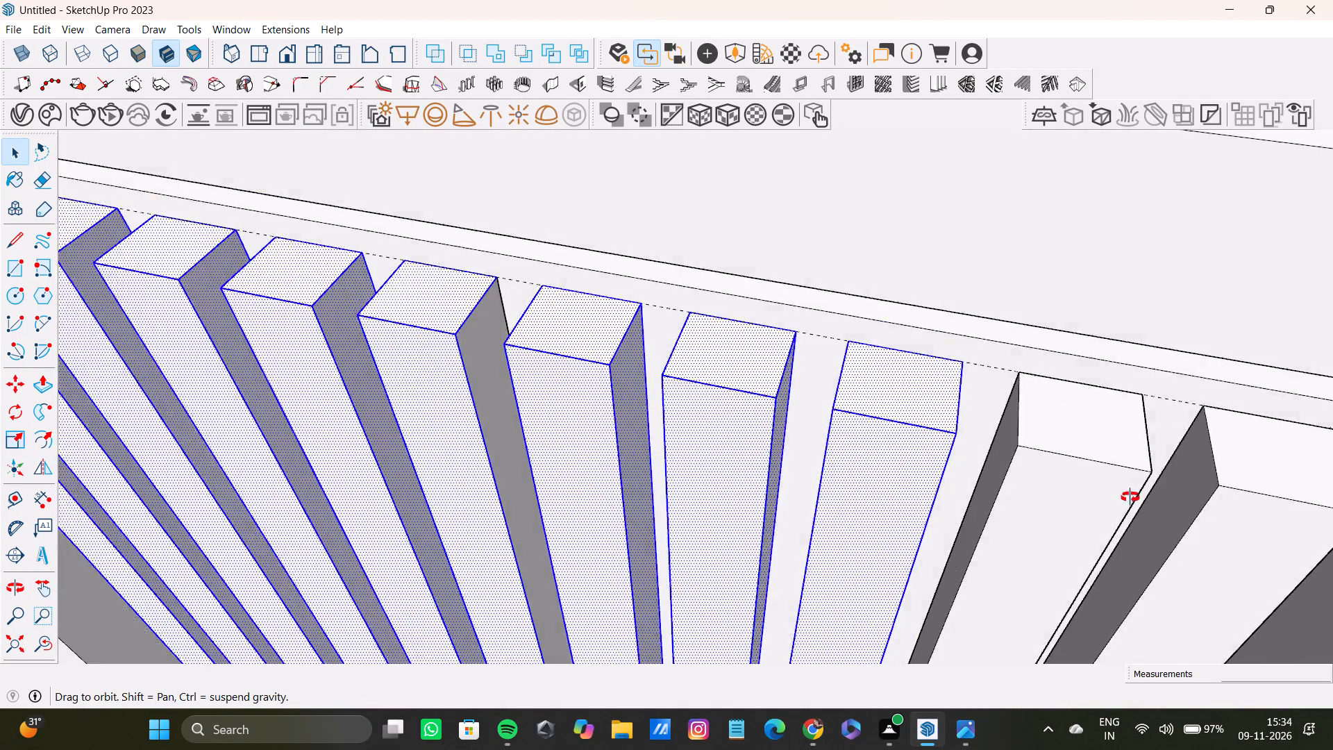
middle_drag(1130, 497, 1132, 497)
shift+scroll(778, 411, up, 7)
shift+double_click(860, 375)
Add the tenth slat's top, front and both side faces, with their edges, to the selection.
shift+scroll(860, 375, down, 8)
shift+middle_drag(857, 380, 816, 378)
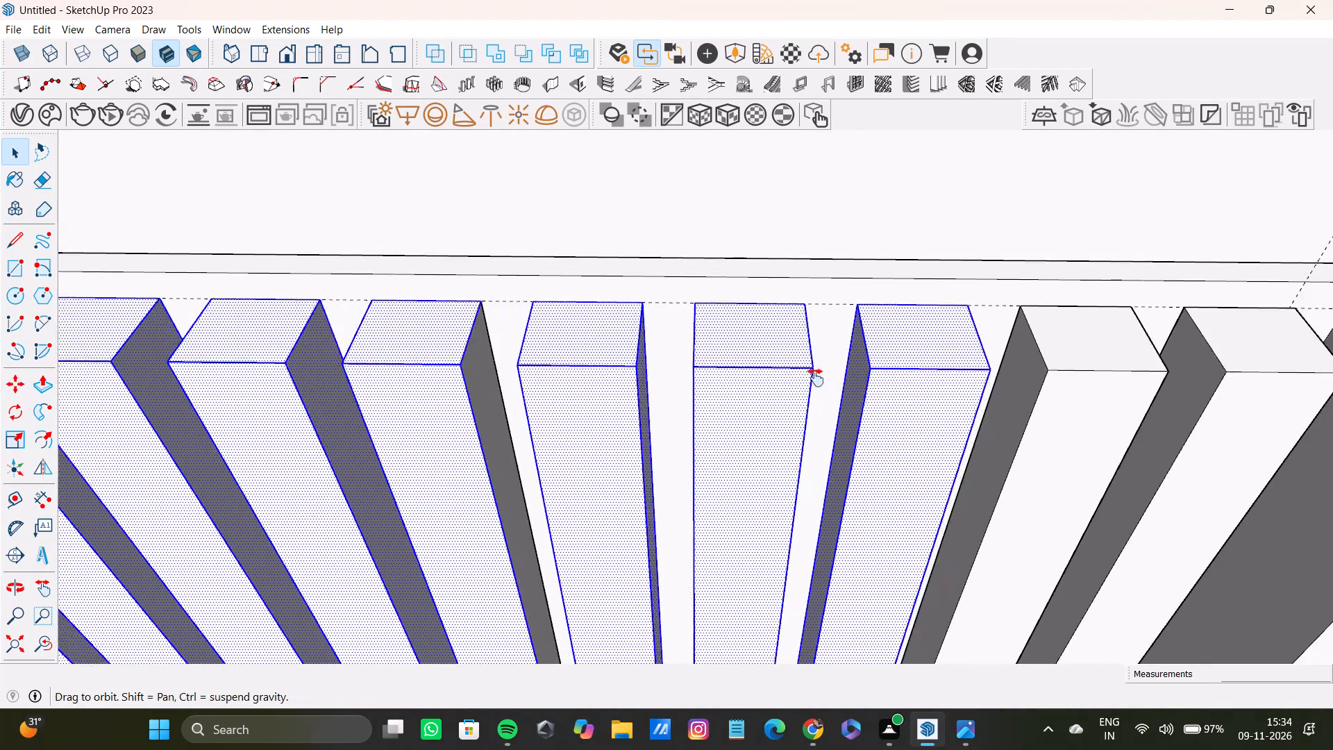
shift+middle_drag(816, 378, 752, 376)
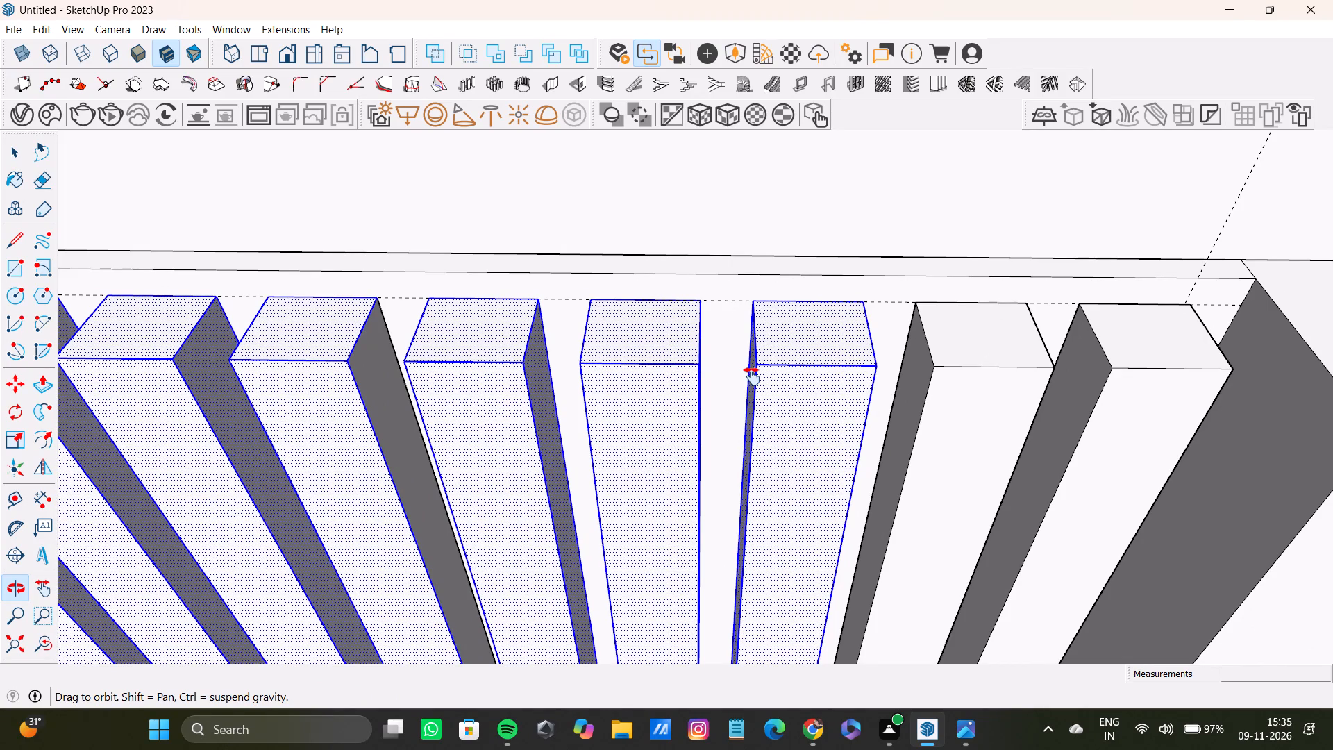
shift+middle_drag(752, 376, 692, 356)
shift+double_click(953, 362)
shift+double_click(952, 389)
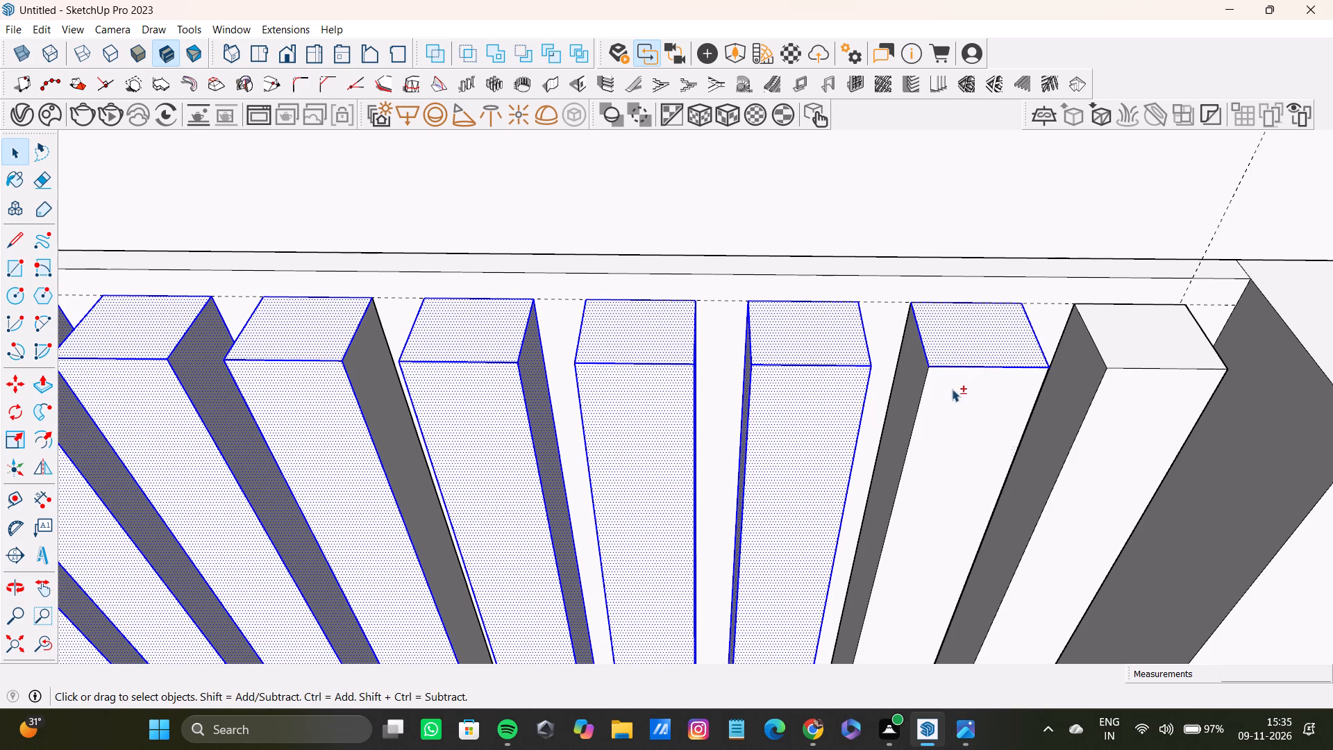
shift+double_click(912, 382)
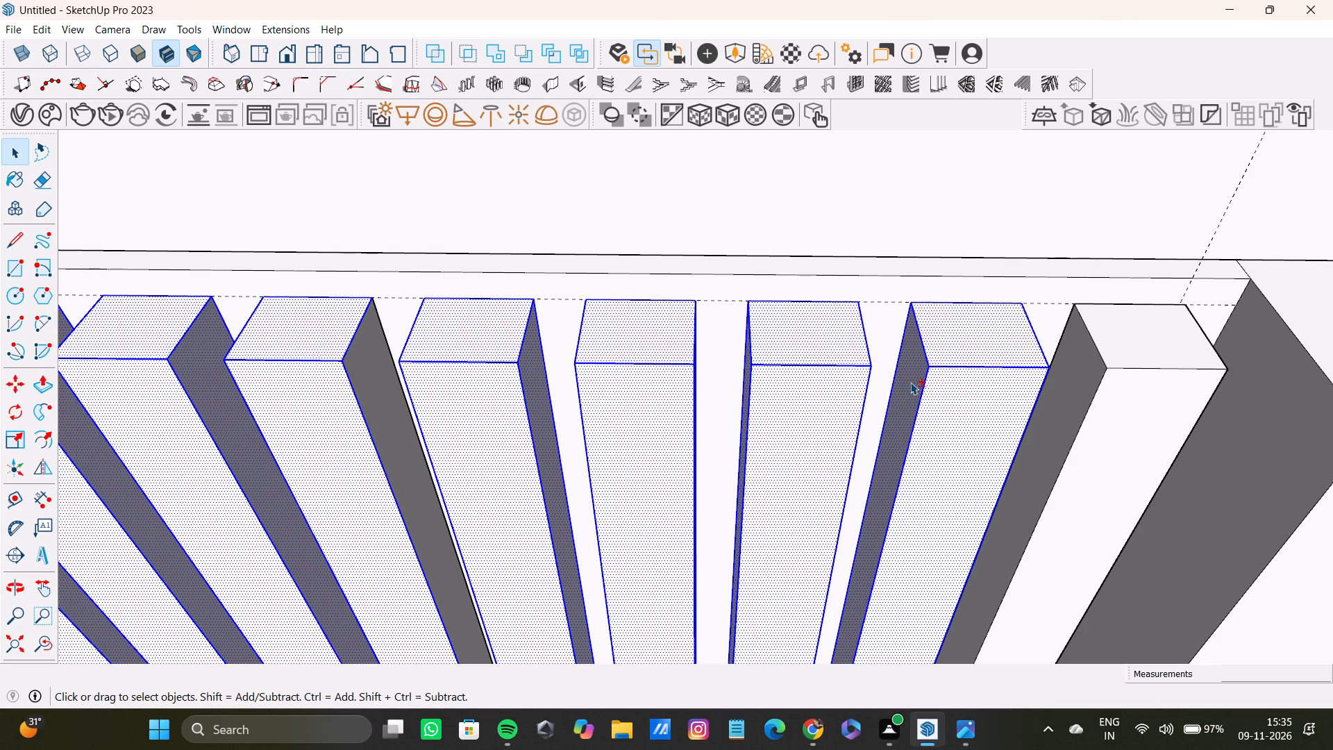
shift+scroll(912, 397, down, 4)
shift+middle_drag(921, 413, 889, 428)
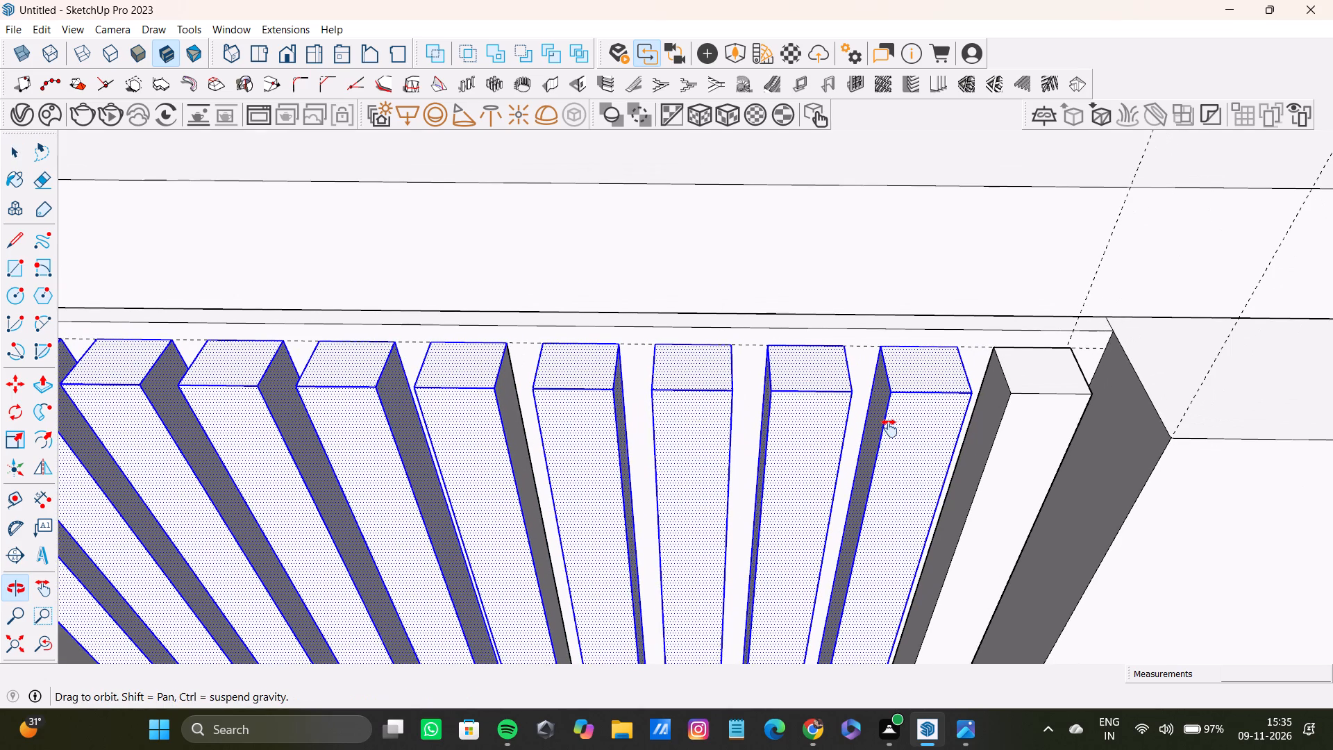
shift+middle_drag(889, 428, 671, 419)
shift+scroll(954, 467, up, 1)
shift+middle_drag(954, 467, 937, 417)
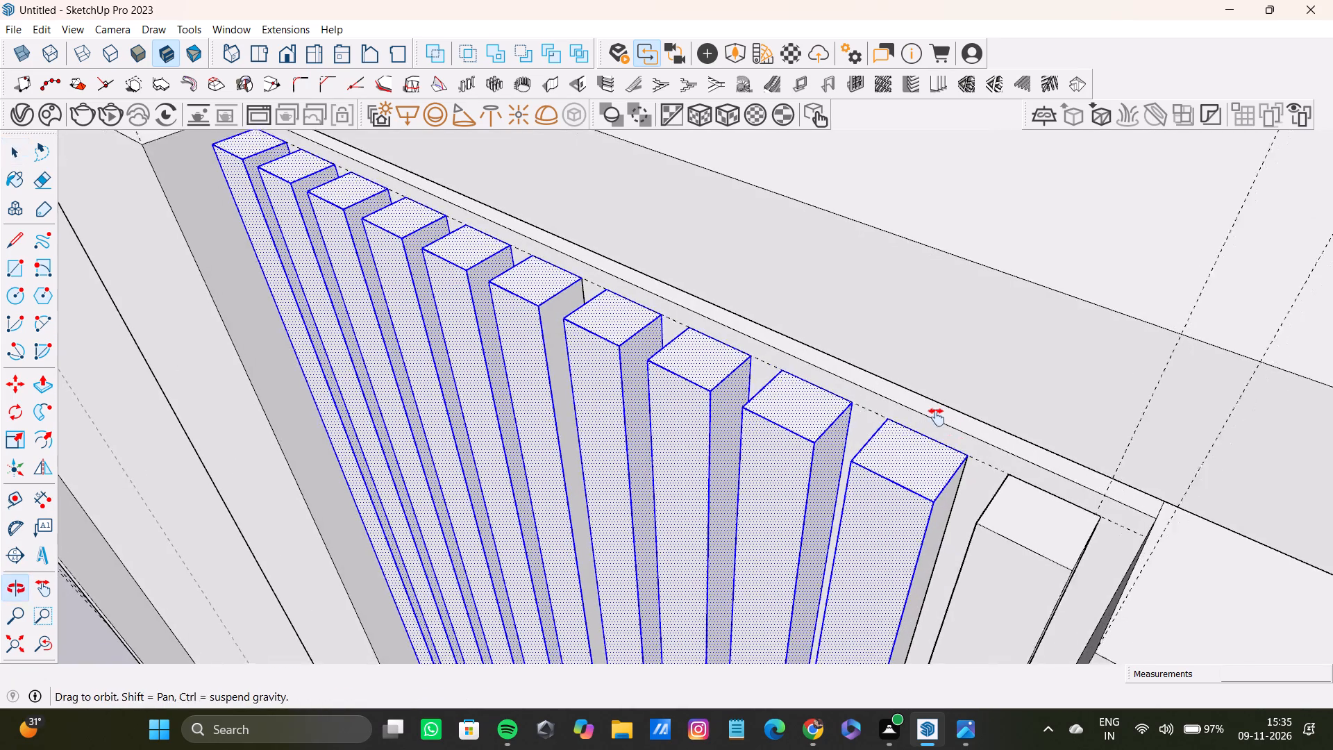
shift+middle_drag(937, 417, 929, 394)
shift+double_click(922, 440)
Add the eleventh slat's top, front and both side faces, with their edges, to the selection.
shift+double_click(984, 453)
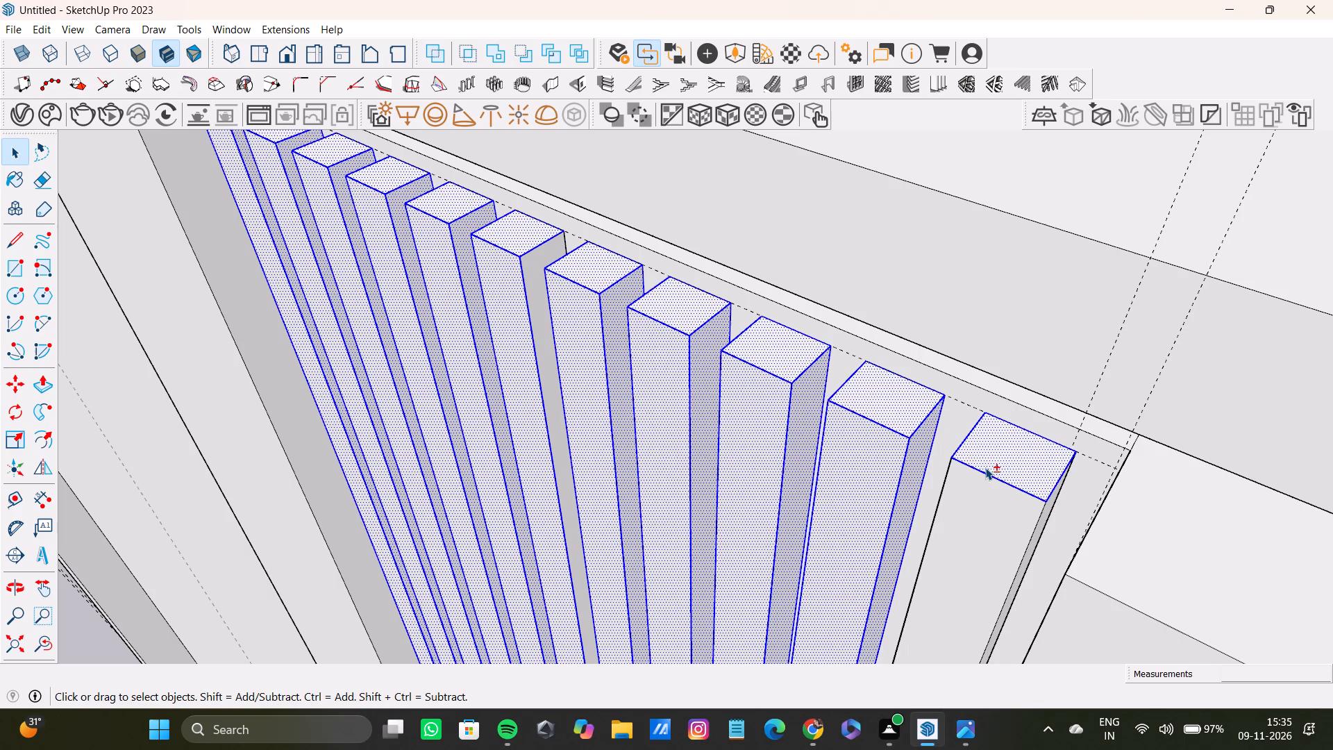
shift+double_click(986, 508)
shift+scroll(1052, 510, up, 9)
shift+double_click(1034, 504)
shift+scroll(980, 494, down, 3)
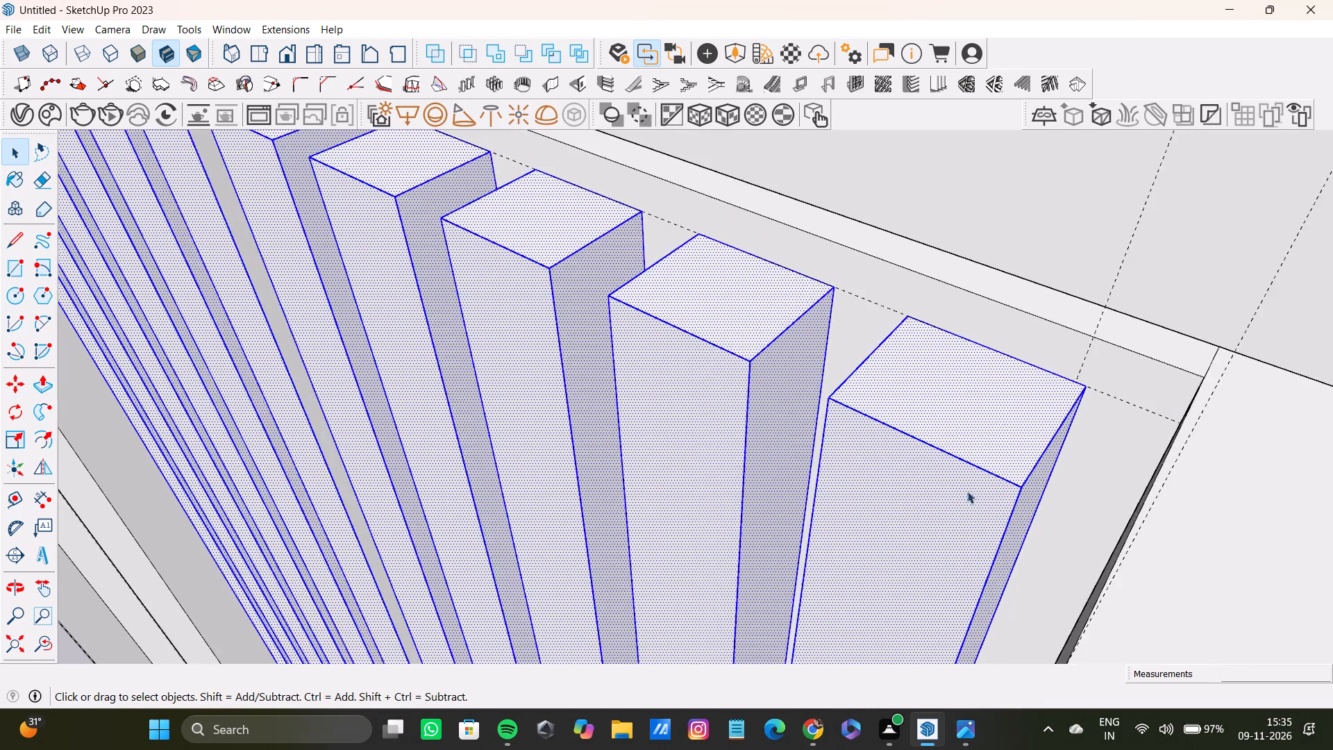
shift+scroll(967, 491, down, 6)
middle_drag(923, 490, 1143, 489)
scroll(874, 418, up, 4)
shift+double_click(855, 424)
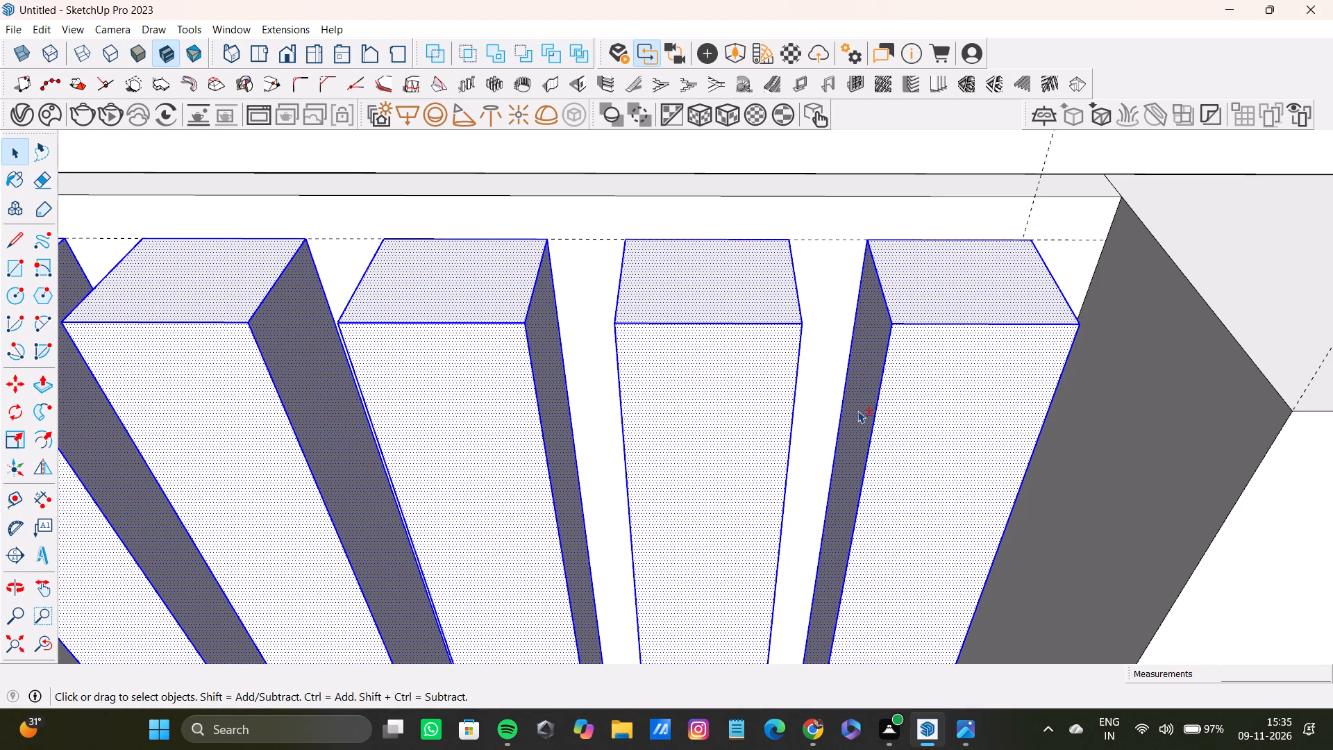
Make a group of all the selected vertical slats in the wall panel's recess.
shift+scroll(793, 469, down, 18)
shift+middle_drag(799, 469, 801, 365)
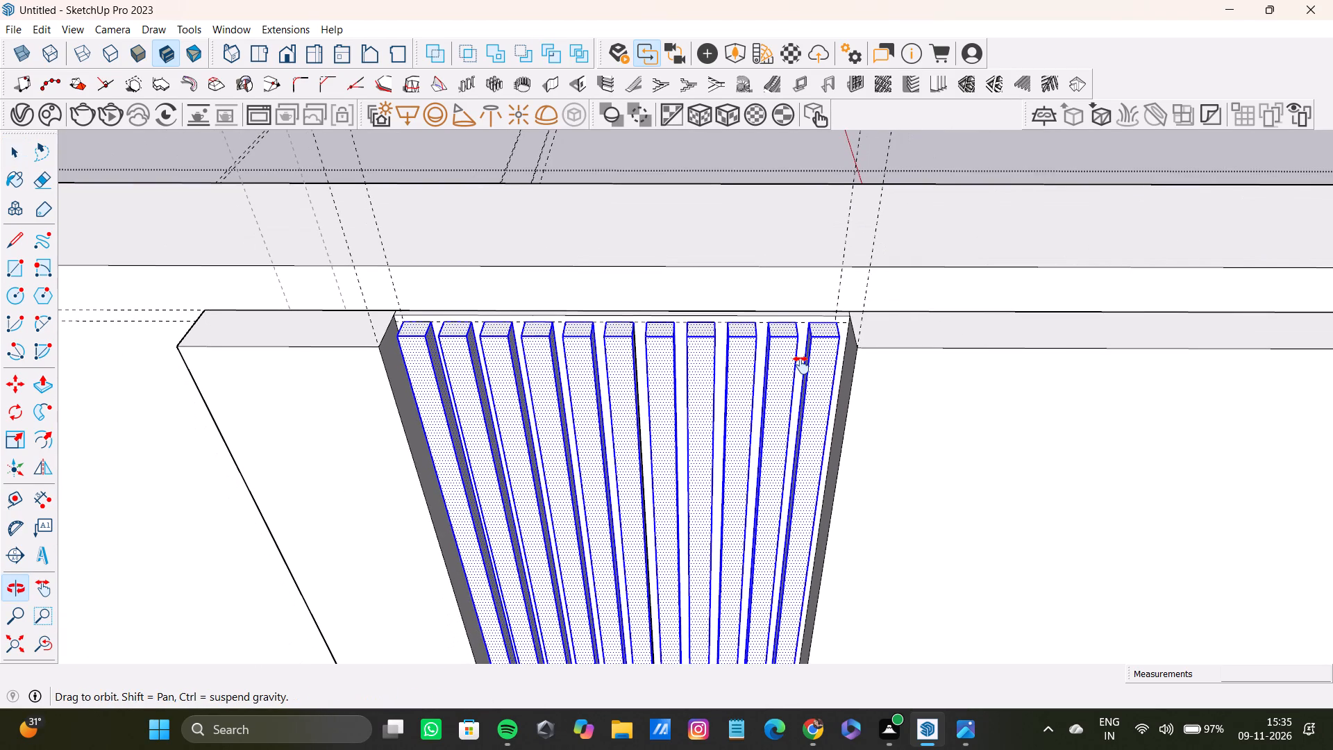
shift+middle_drag(801, 365, 802, 367)
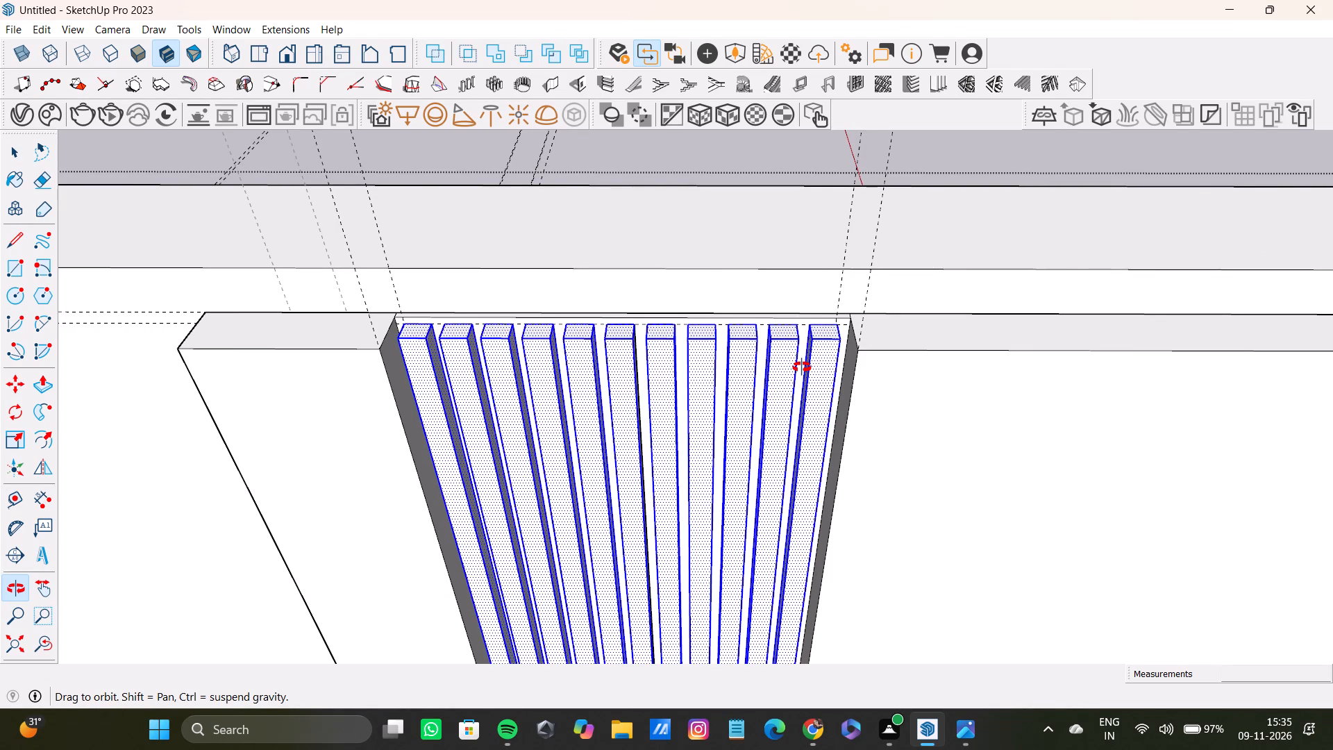
shift+middle_drag(802, 367, 783, 368)
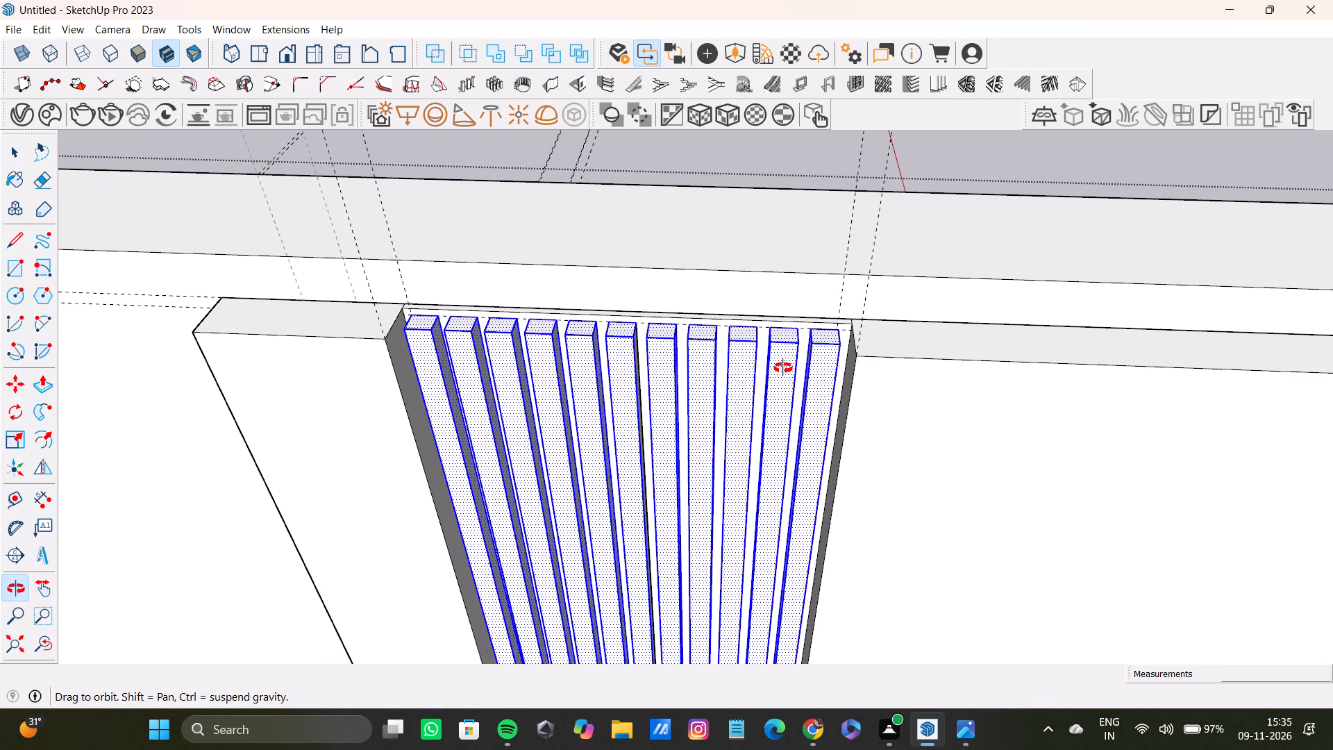
shift+middle_drag(783, 368, 795, 369)
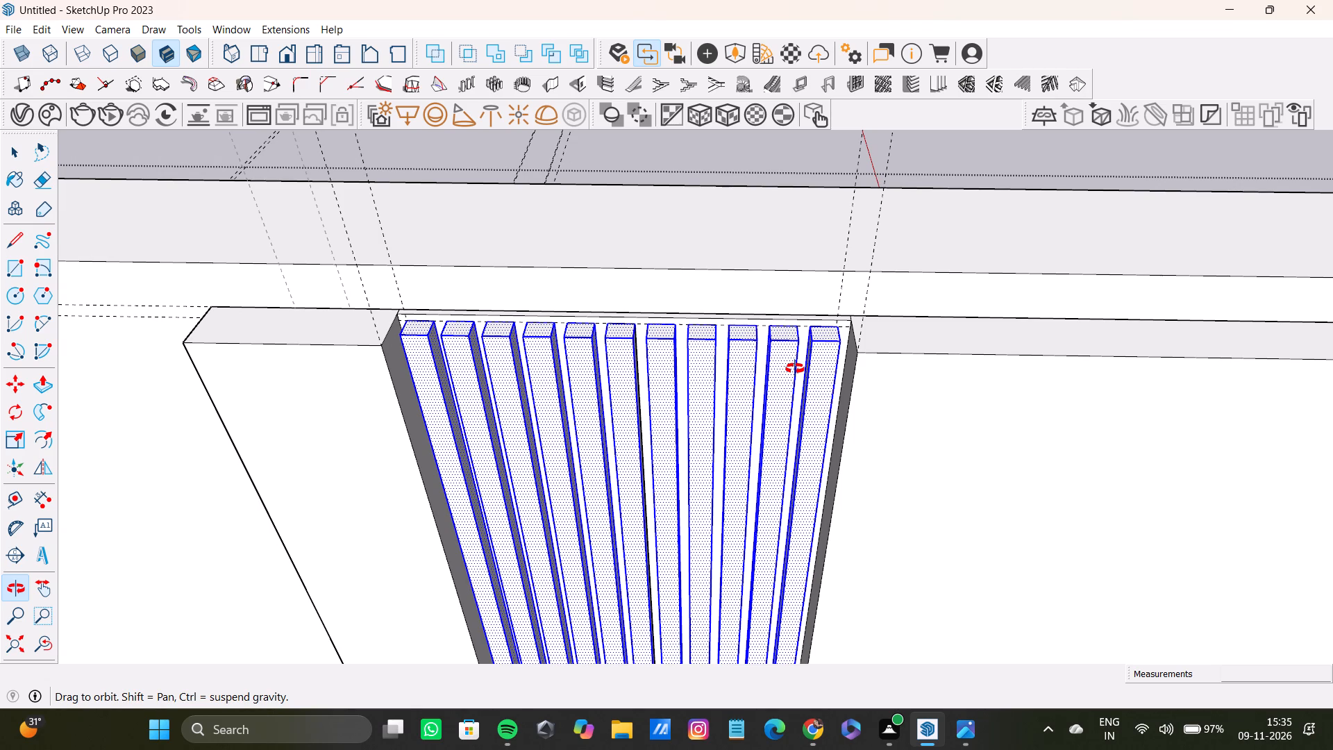
shift+middle_drag(795, 369, 761, 378)
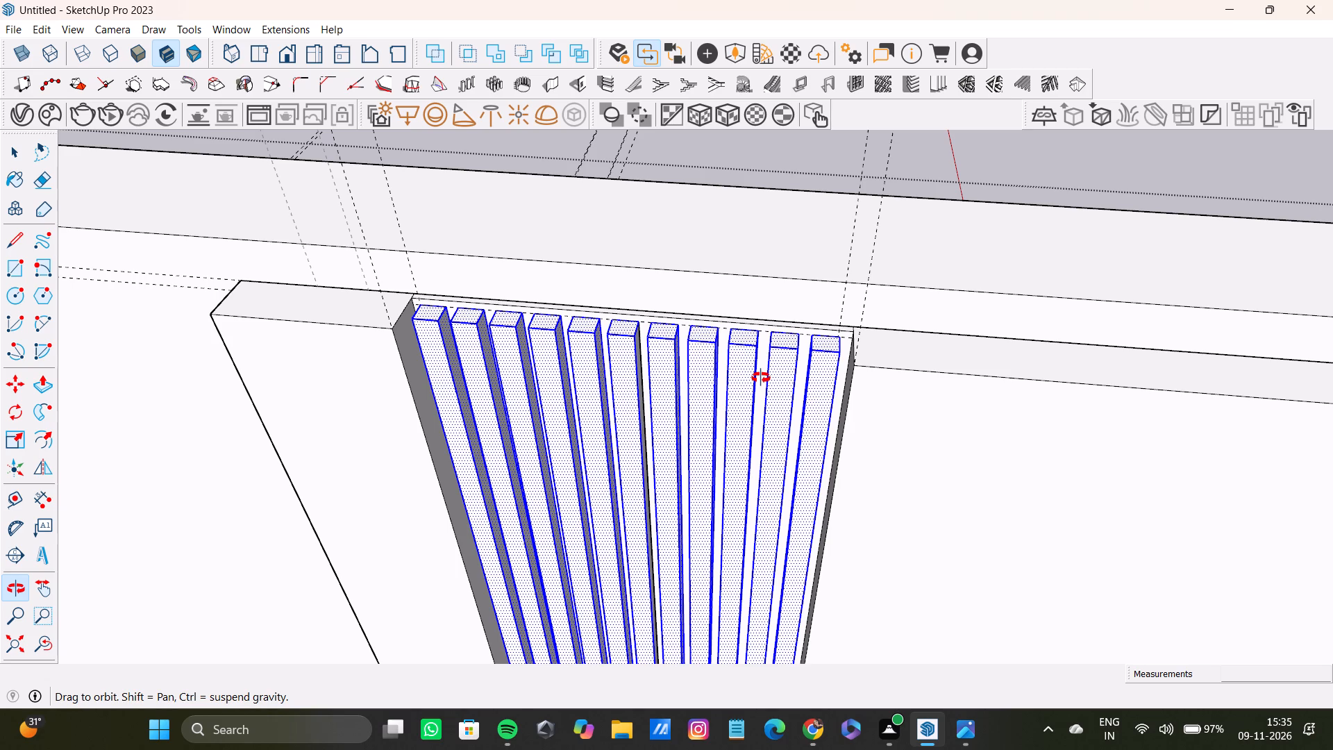
shift+middle_drag(761, 378, 769, 372)
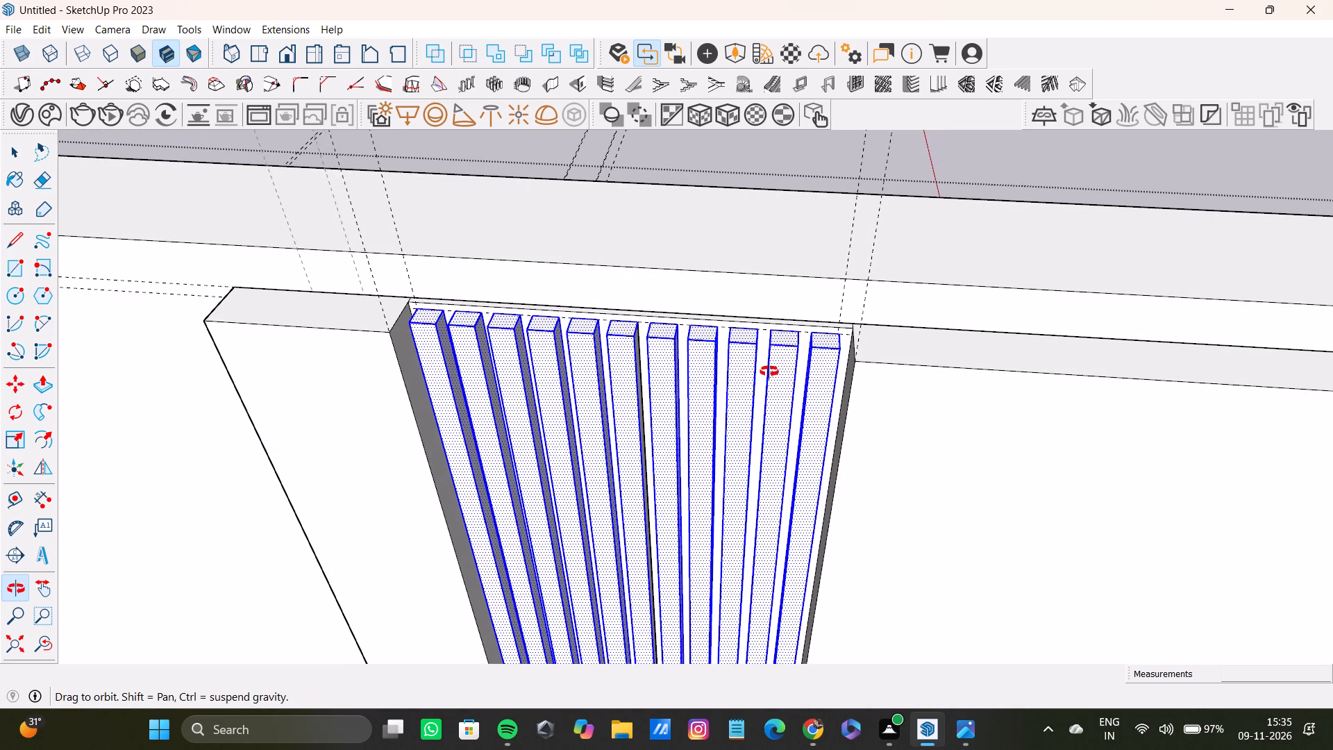
shift+middle_drag(769, 372, 689, 401)
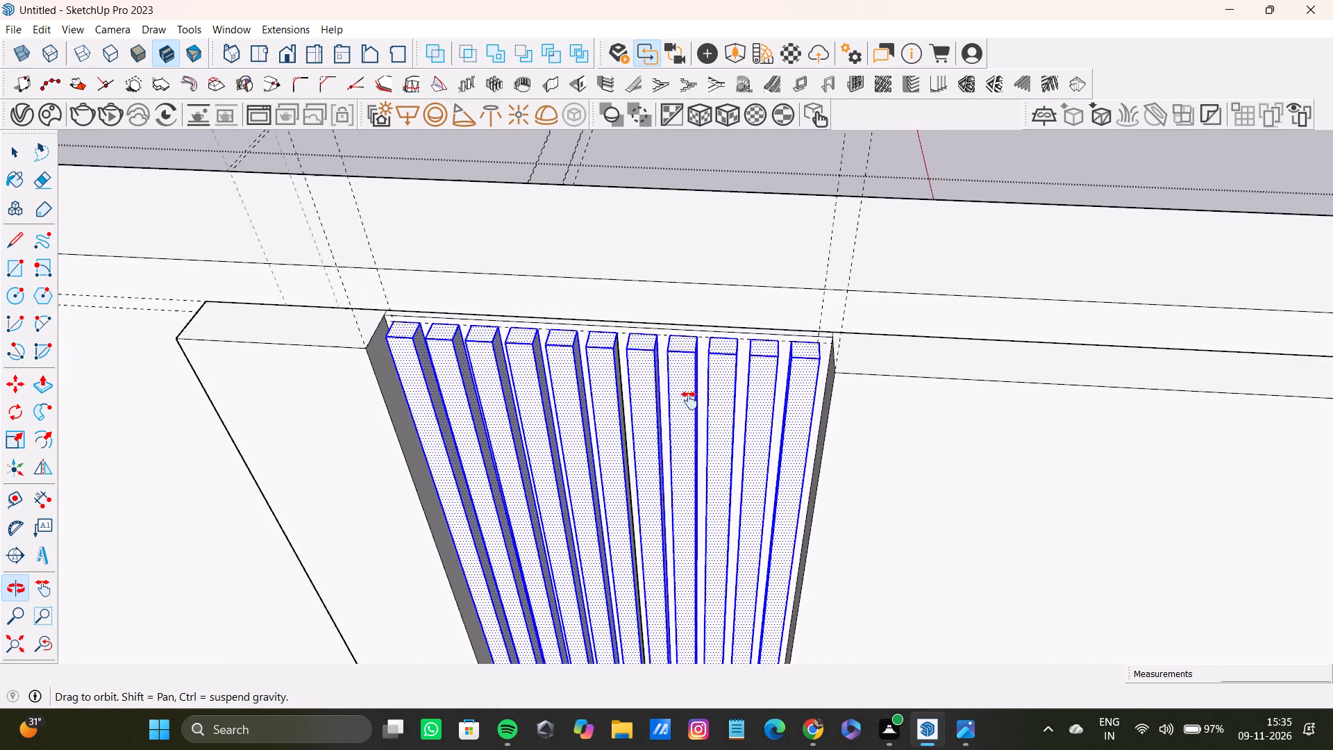
shift+middle_drag(689, 401, 685, 401)
scroll(678, 401, down, 8)
shift+middle_drag(676, 399, 662, 295)
shift+scroll(662, 295, up, 1)
shift+scroll(662, 297, down, 9)
shift+middle_drag(662, 310, 593, 367)
scroll(589, 357, up, 2)
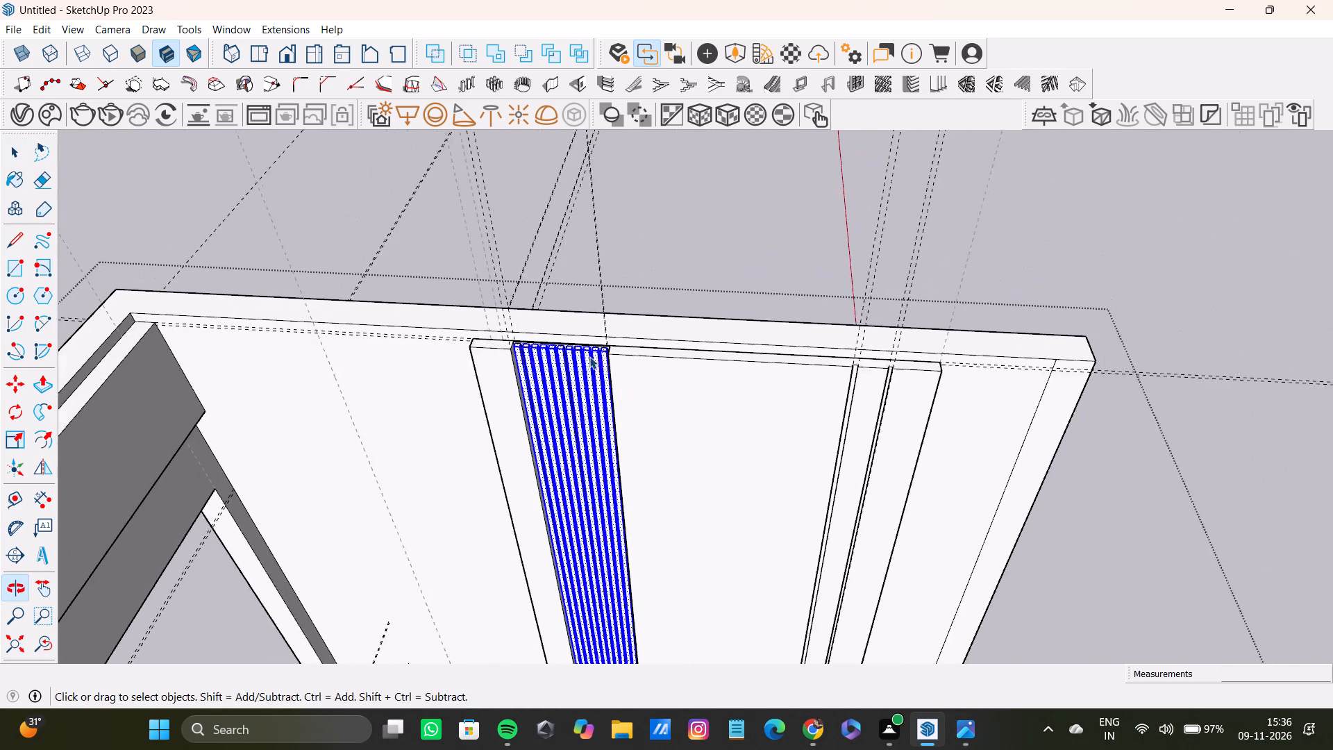
scroll(589, 356, up, 15)
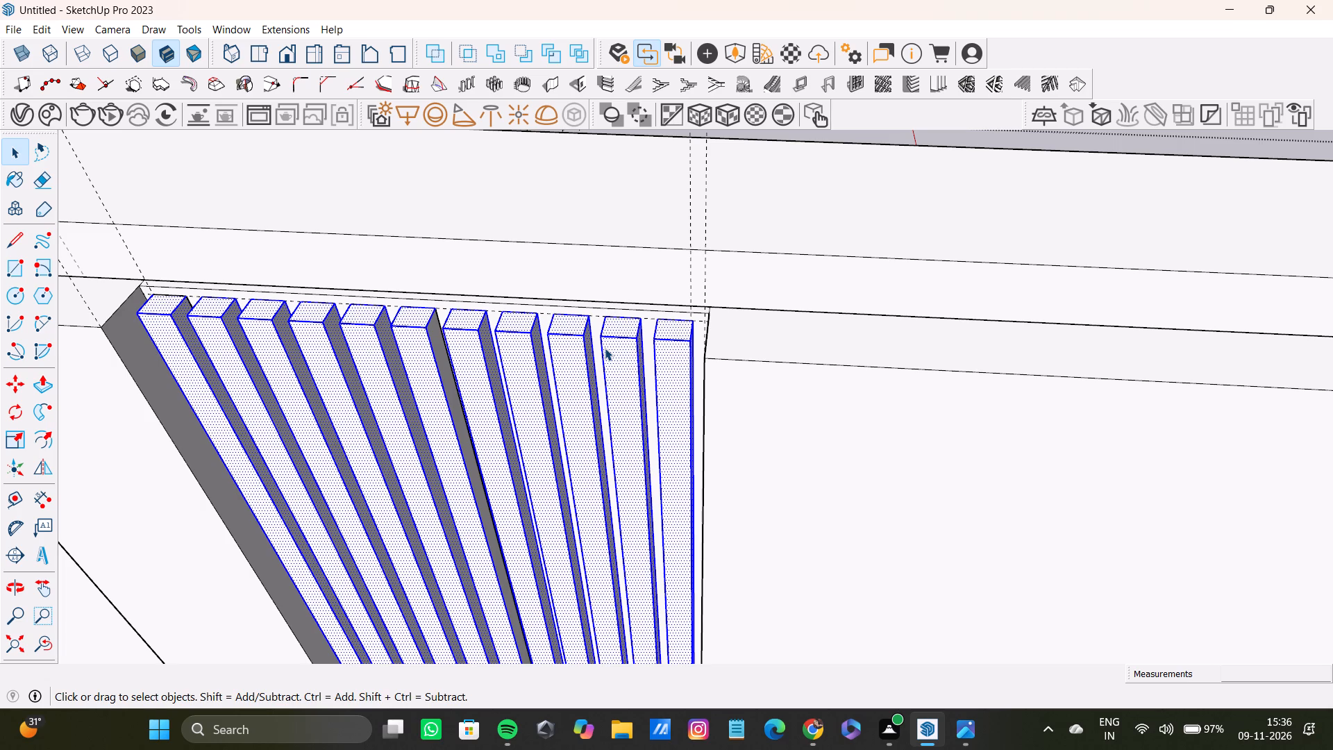
scroll(607, 333, up, 20)
scroll(607, 333, up, 2)
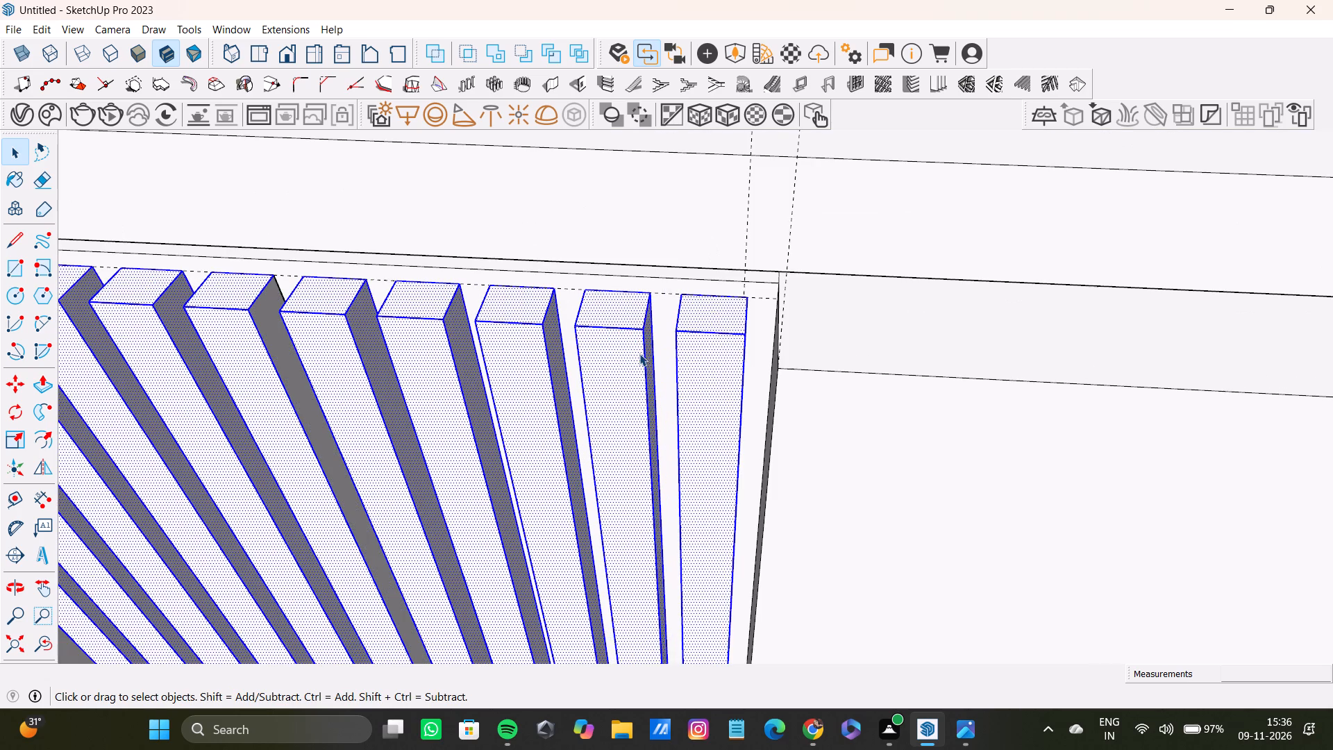
right_click(612, 353)
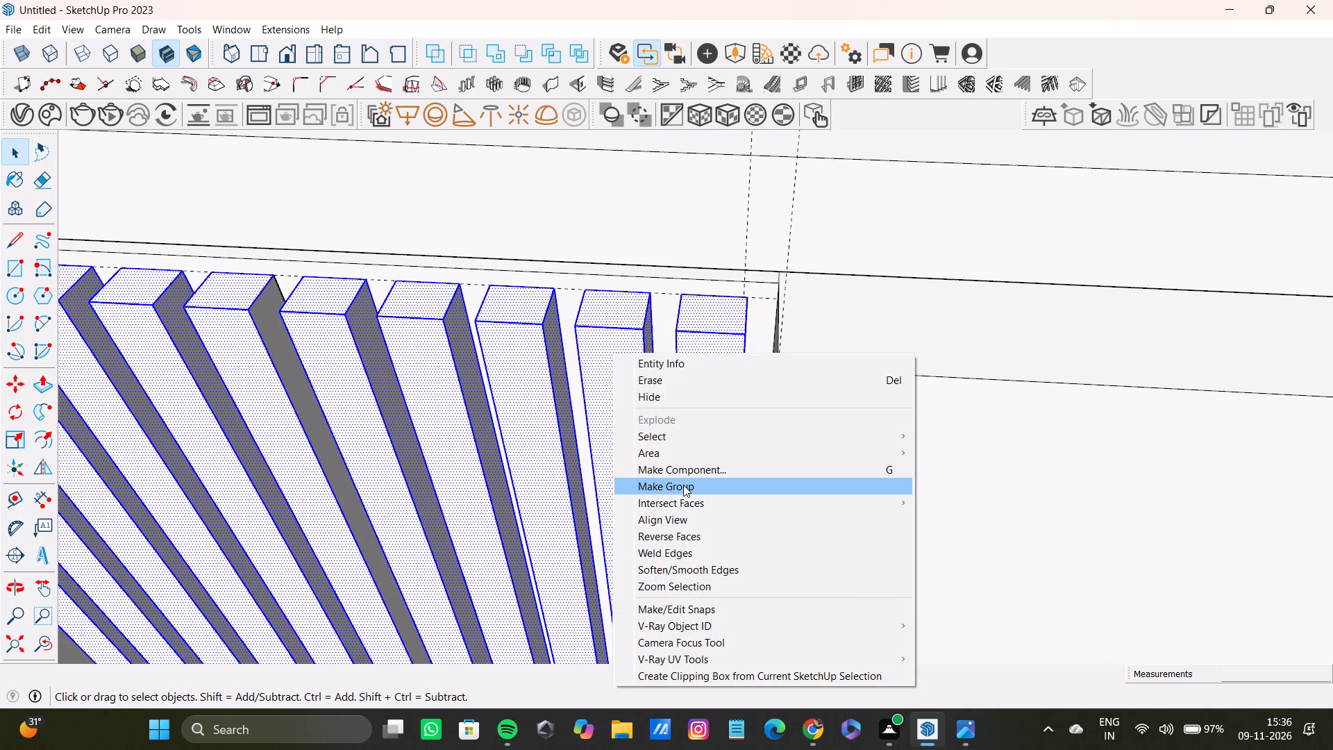
click(683, 485)
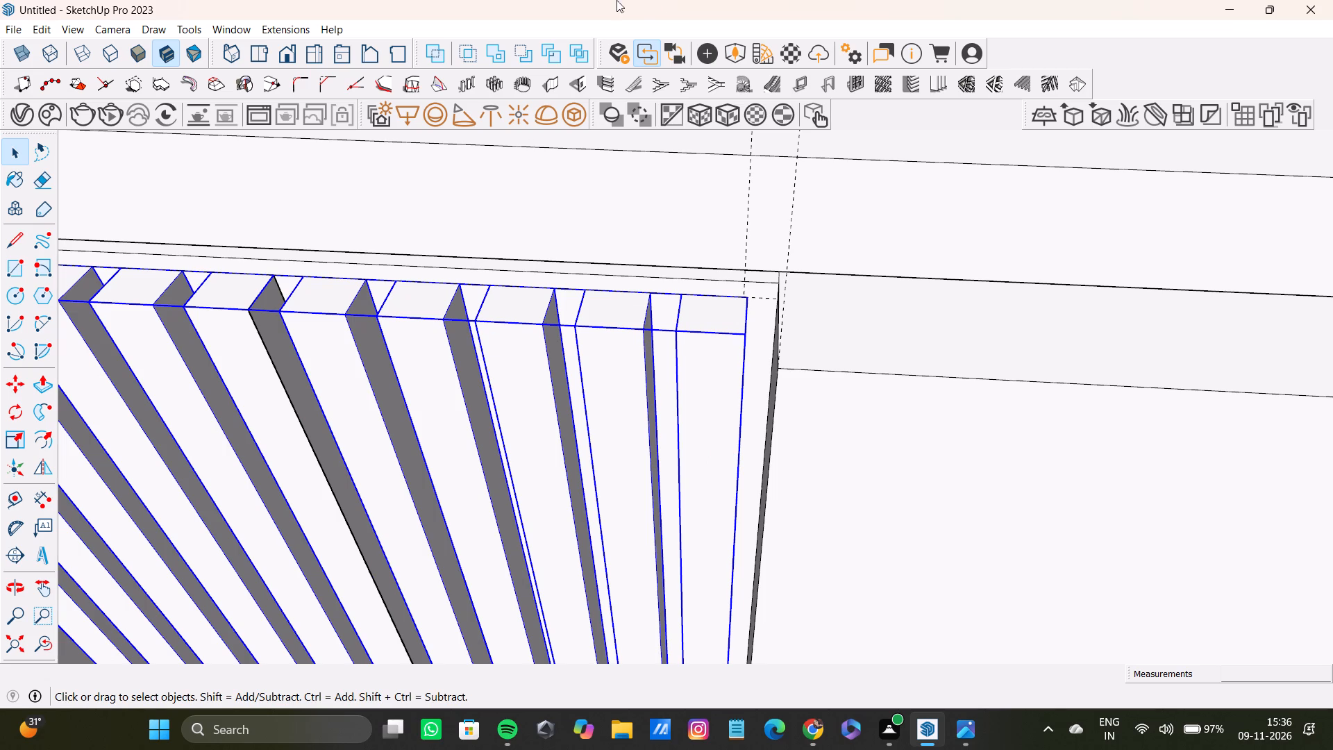
Clear the selection and place a horizontal guide across the wall panel, offset upward from its bottom edge with the Tape Measure.
scroll(678, 0, down, 20)
scroll(678, 0, down, 16)
shift+middle_drag(726, 366, 589, 249)
shift+scroll(610, 265, down, 9)
shift+middle_drag(662, 374, 487, 285)
scroll(681, 427, up, 5)
shift+middle_drag(685, 422, 686, 394)
click(1094, 300)
scroll(717, 497, up, 4)
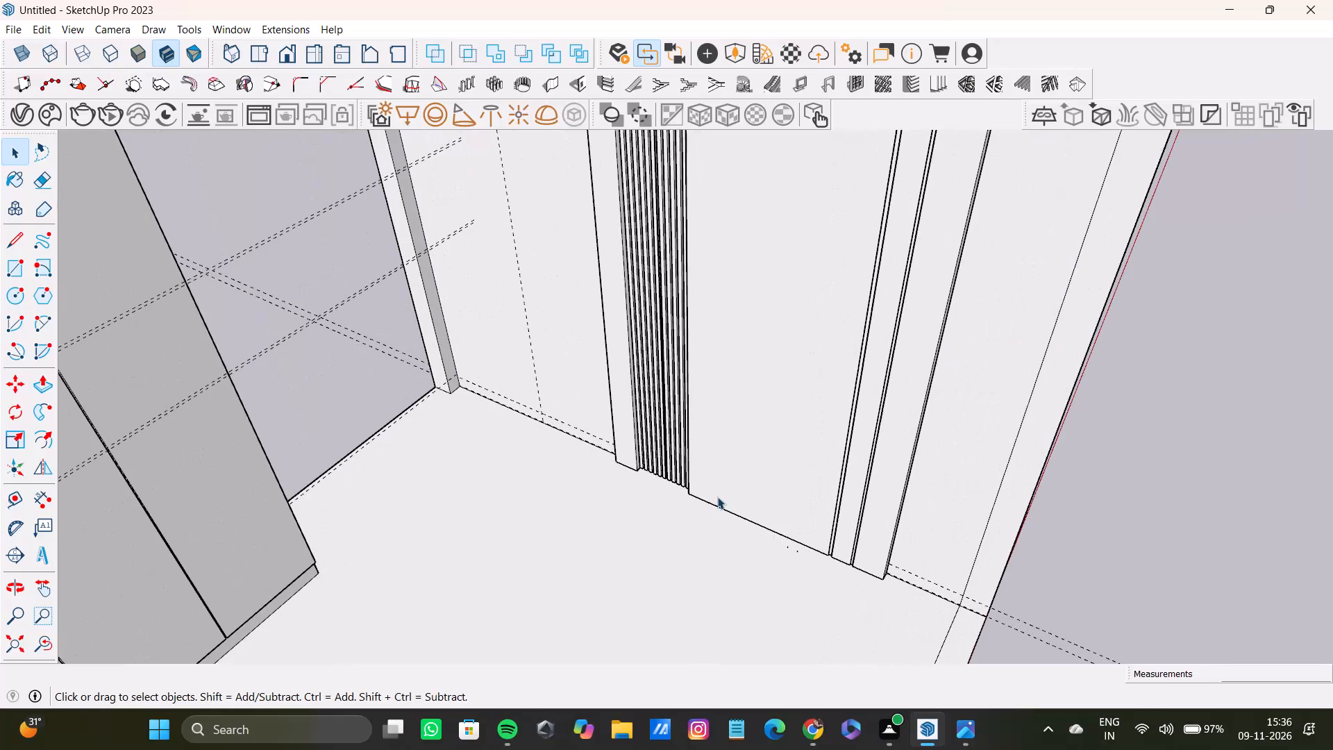
key(t)
scroll(778, 570, up, 8)
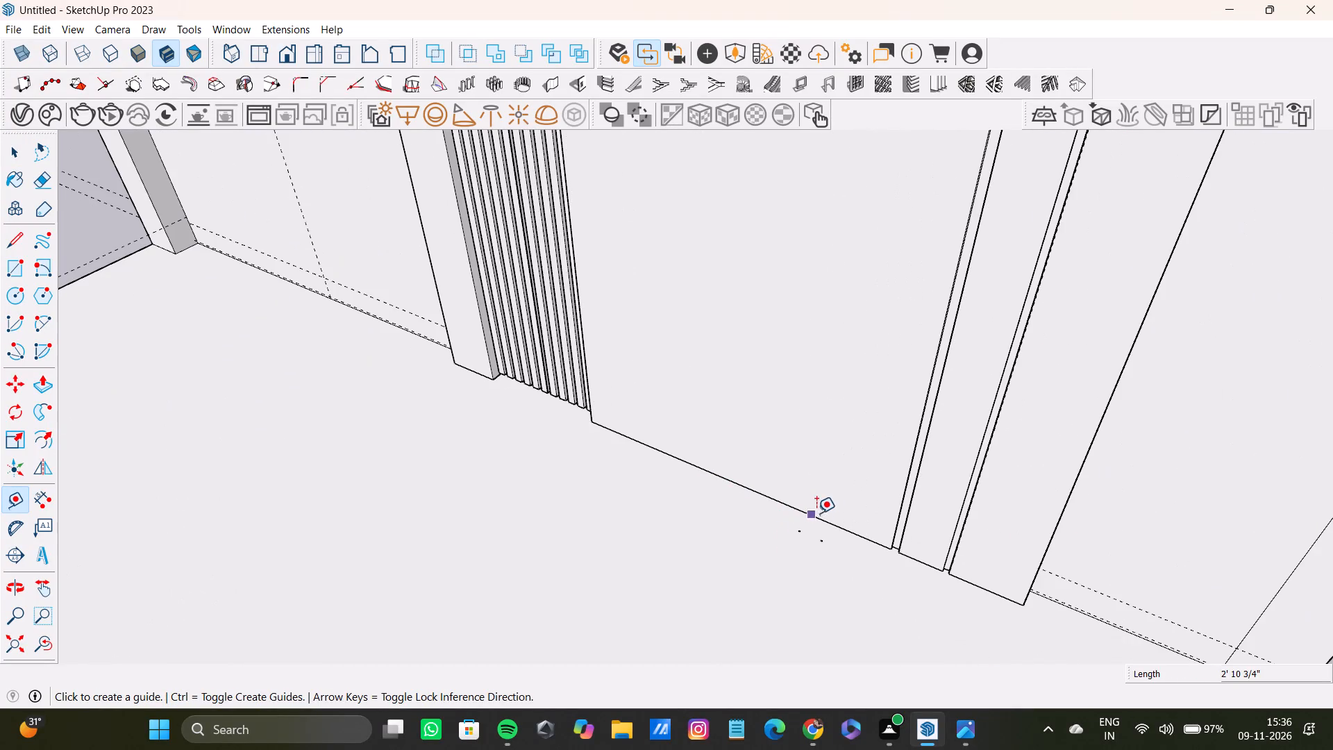
scroll(825, 517, up, 5)
drag(827, 524, 827, 507)
scroll(741, 315, down, 9)
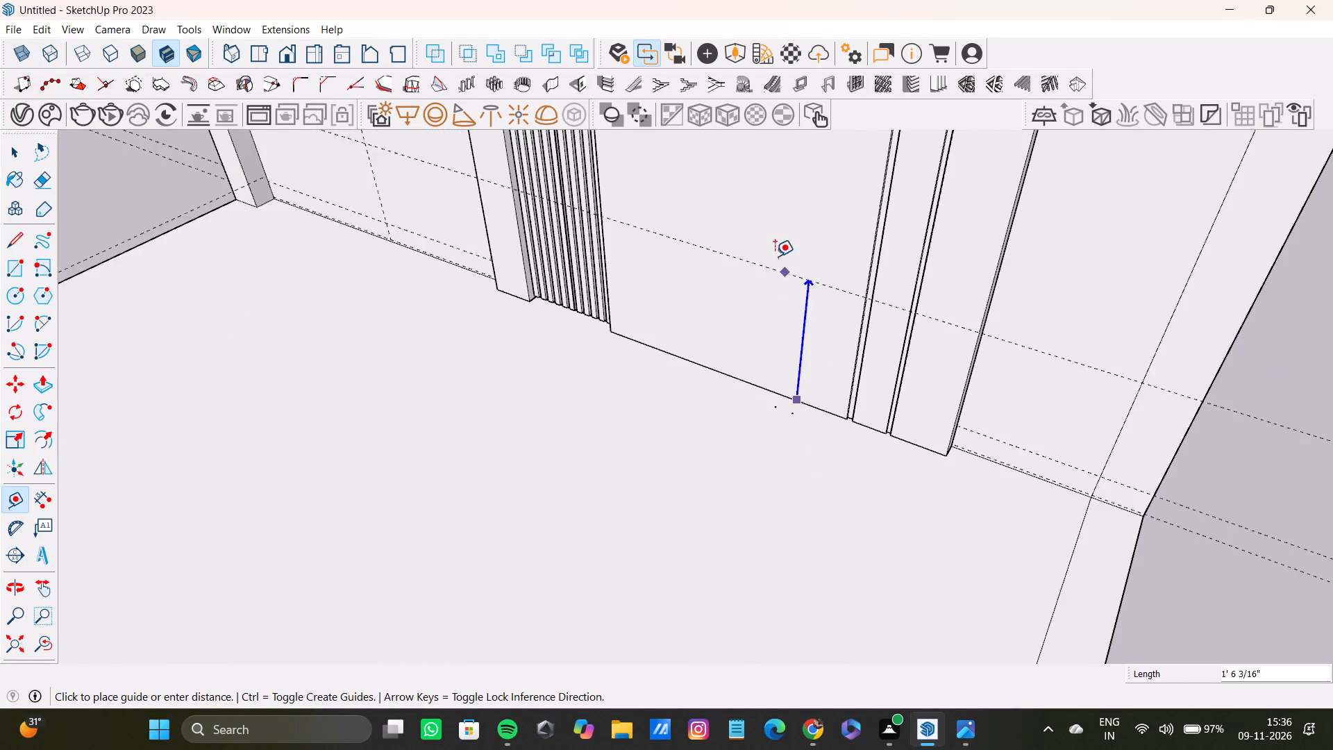
shift+middle_drag(775, 253, 744, 360)
click(743, 328)
Draw a rectangle across the panel's full width, from the guide at the slat-side outer edge to the opposite bottom corner.
middle_drag(590, 340, 842, 279)
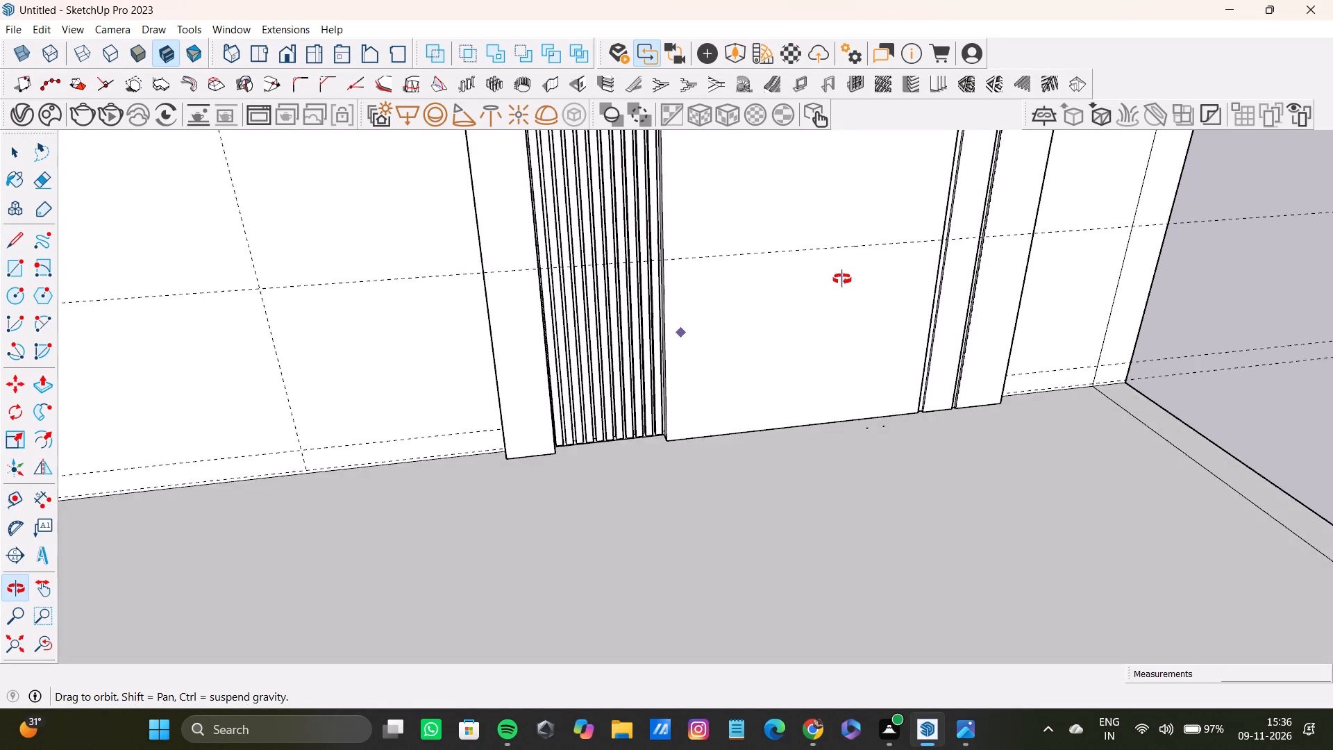
middle_drag(842, 279, 823, 269)
key(r)
scroll(507, 248, up, 7)
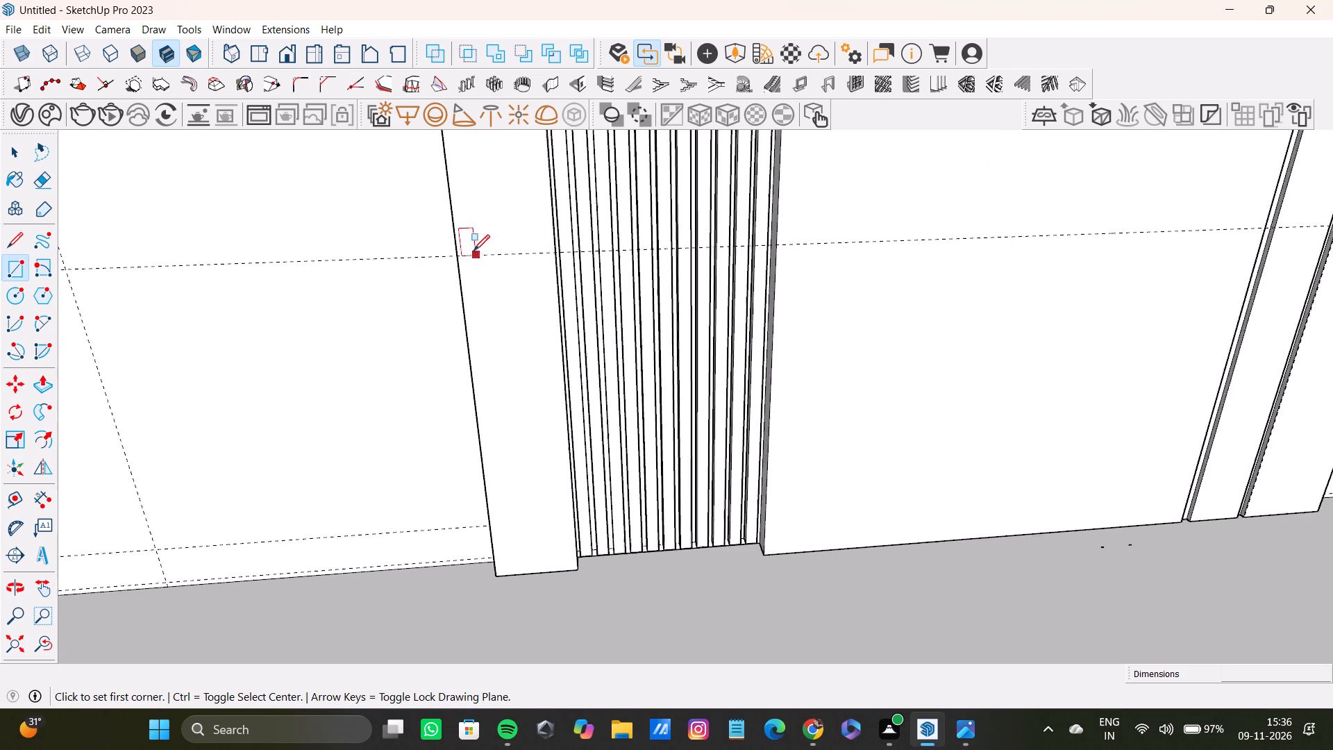
click(456, 253)
scroll(884, 344, down, 8)
shift+scroll(960, 392, up, 1)
shift+middle_drag(960, 392, 661, 367)
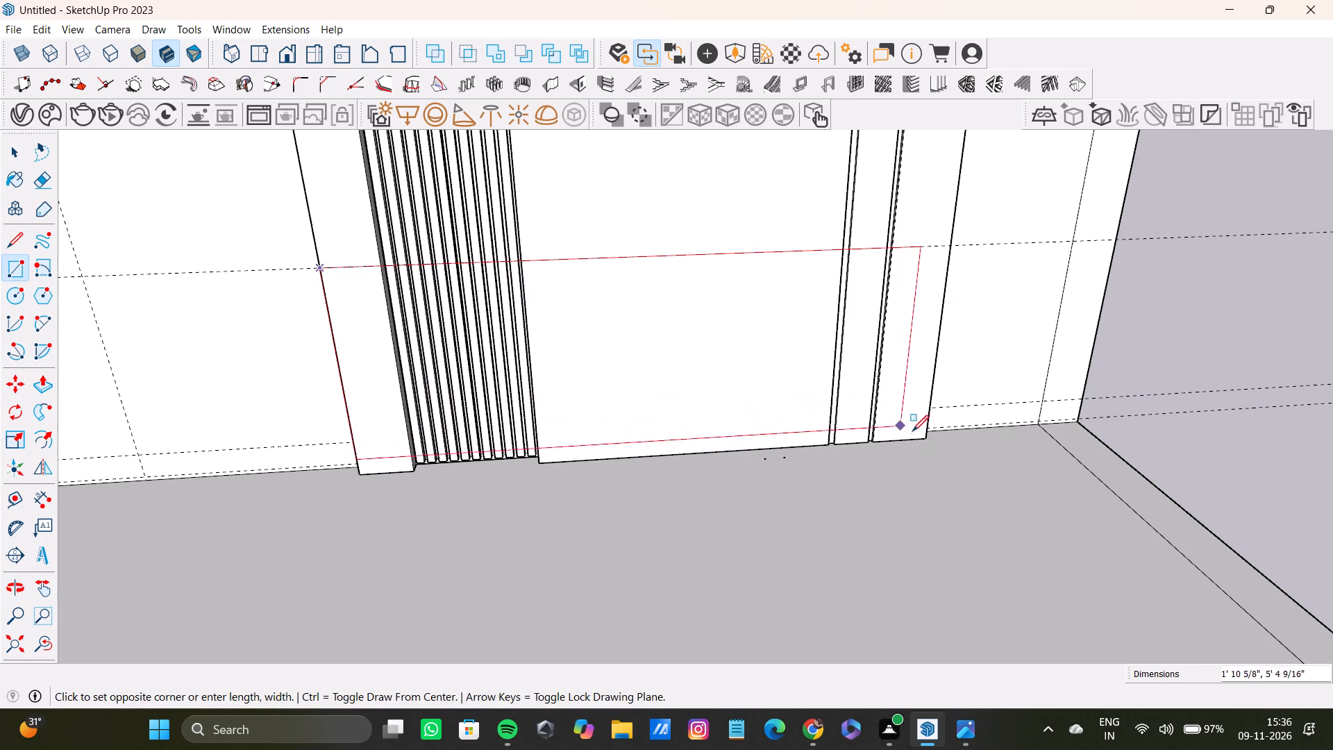
click(925, 437)
Push/Pull the new rectangle about 1' 5 3/4" out from the wall panel into the room to form a low block.
scroll(657, 387, down, 1)
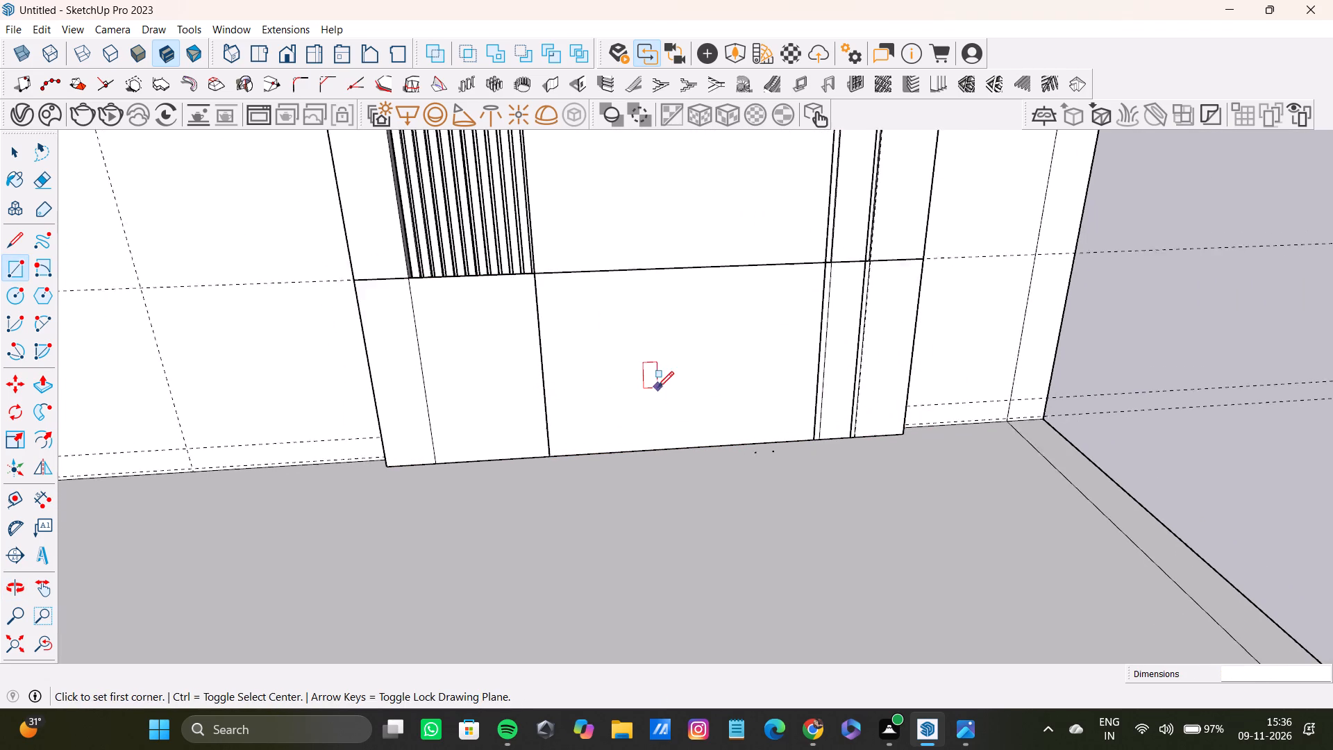
scroll(657, 387, down, 1)
middle_drag(656, 386, 538, 383)
key(space)
click(654, 360)
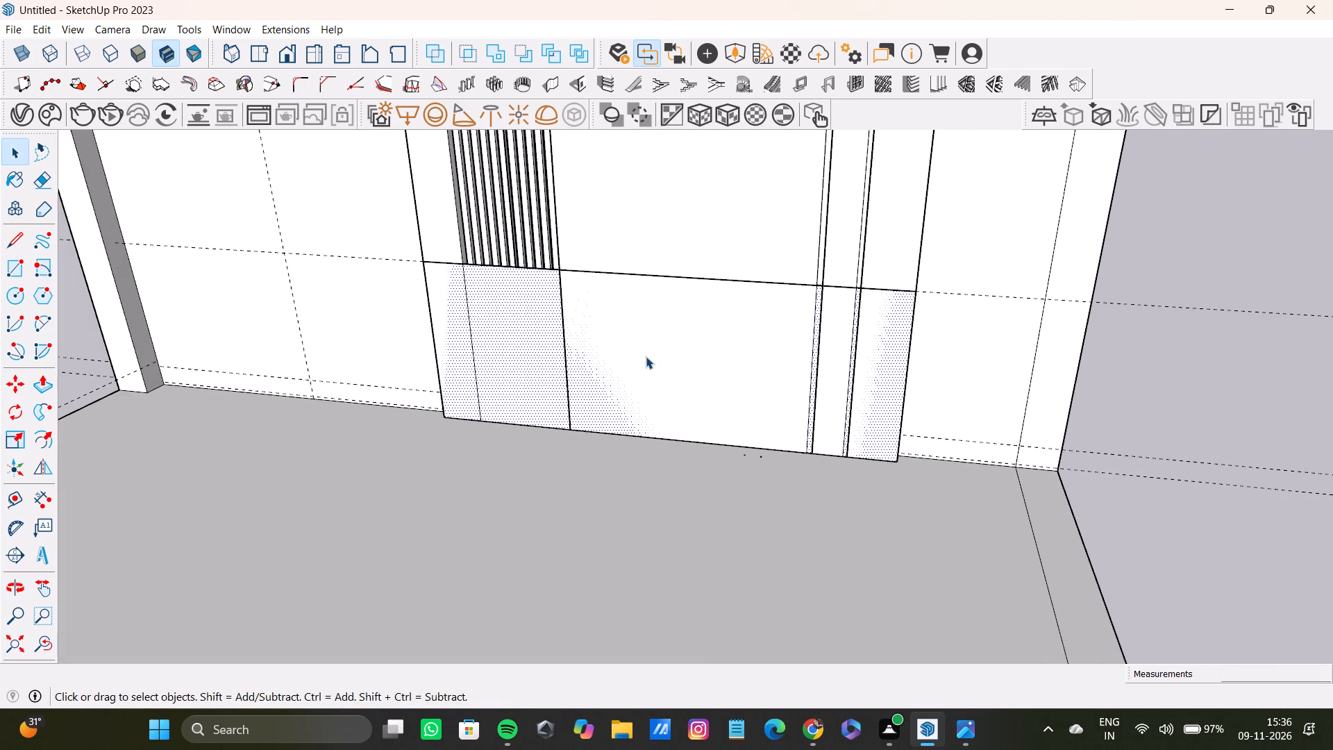
key(p)
drag(645, 356, 607, 409)
Examine the low block at the base of the wall panel from above and within the room.
scroll(607, 409, down, 4)
middle_drag(607, 410, 306, 397)
scroll(438, 375, down, 9)
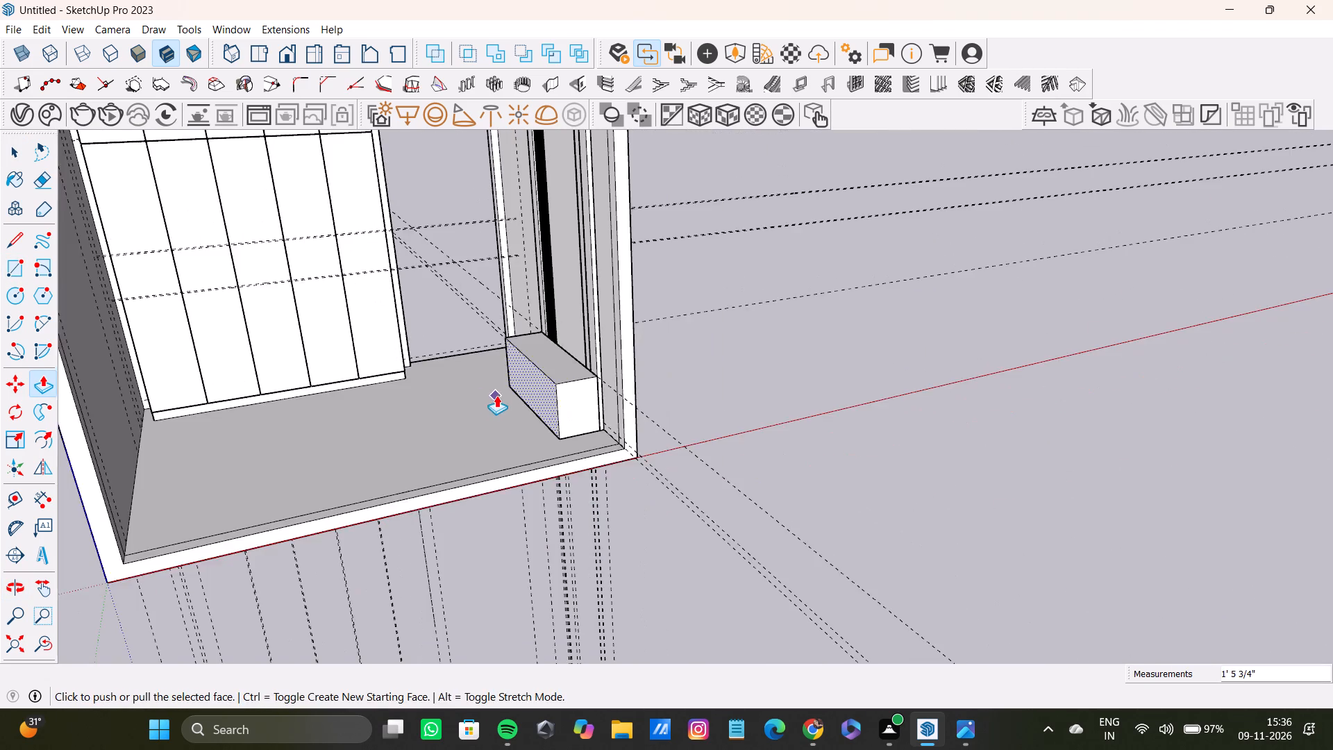
shift+middle_drag(496, 395, 639, 507)
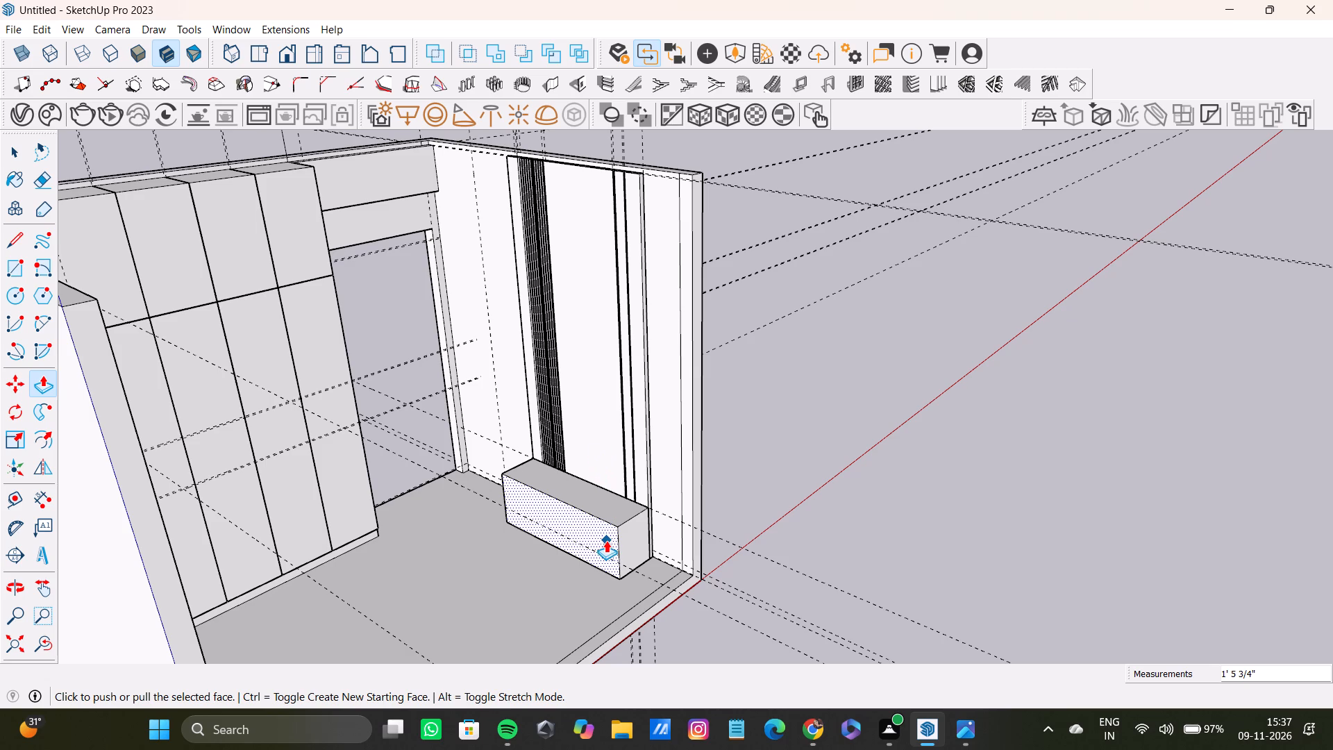
scroll(606, 540, up, 4)
scroll(606, 540, down, 3)
middle_drag(606, 540, 582, 567)
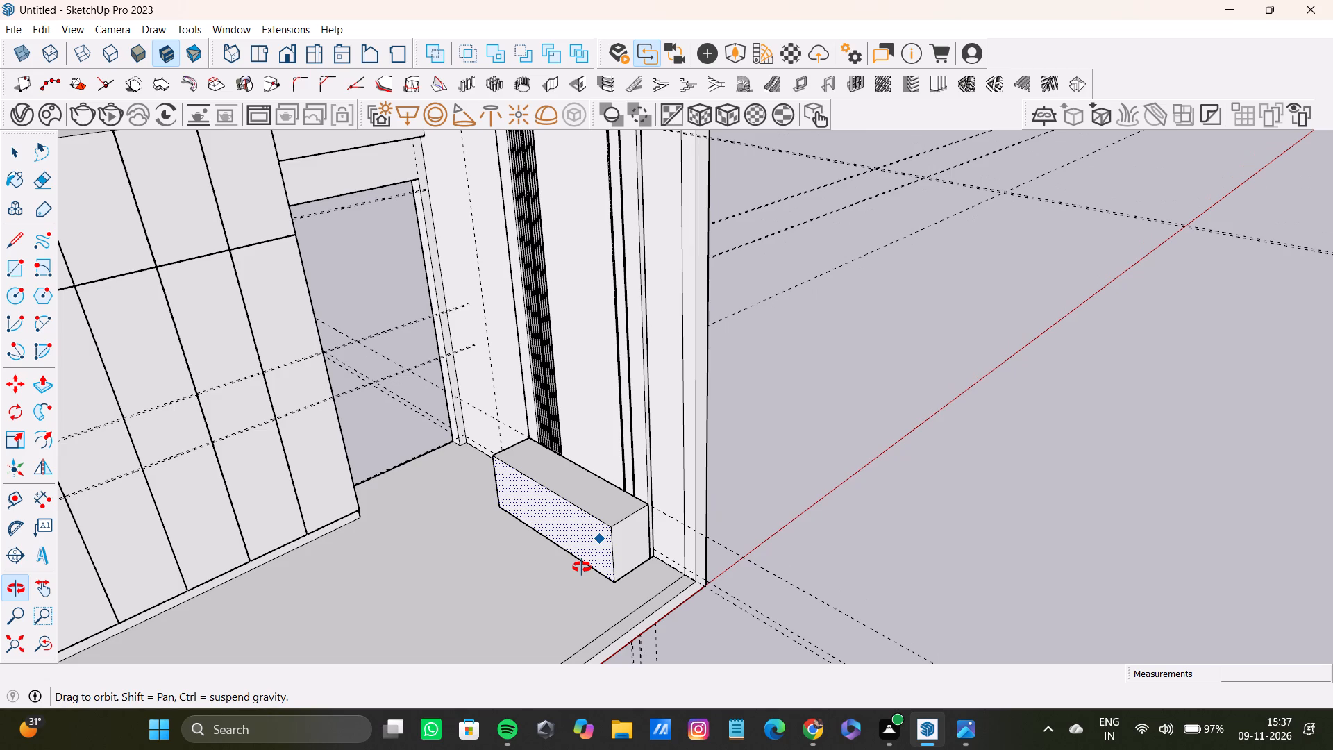
middle_drag(582, 567, 598, 563)
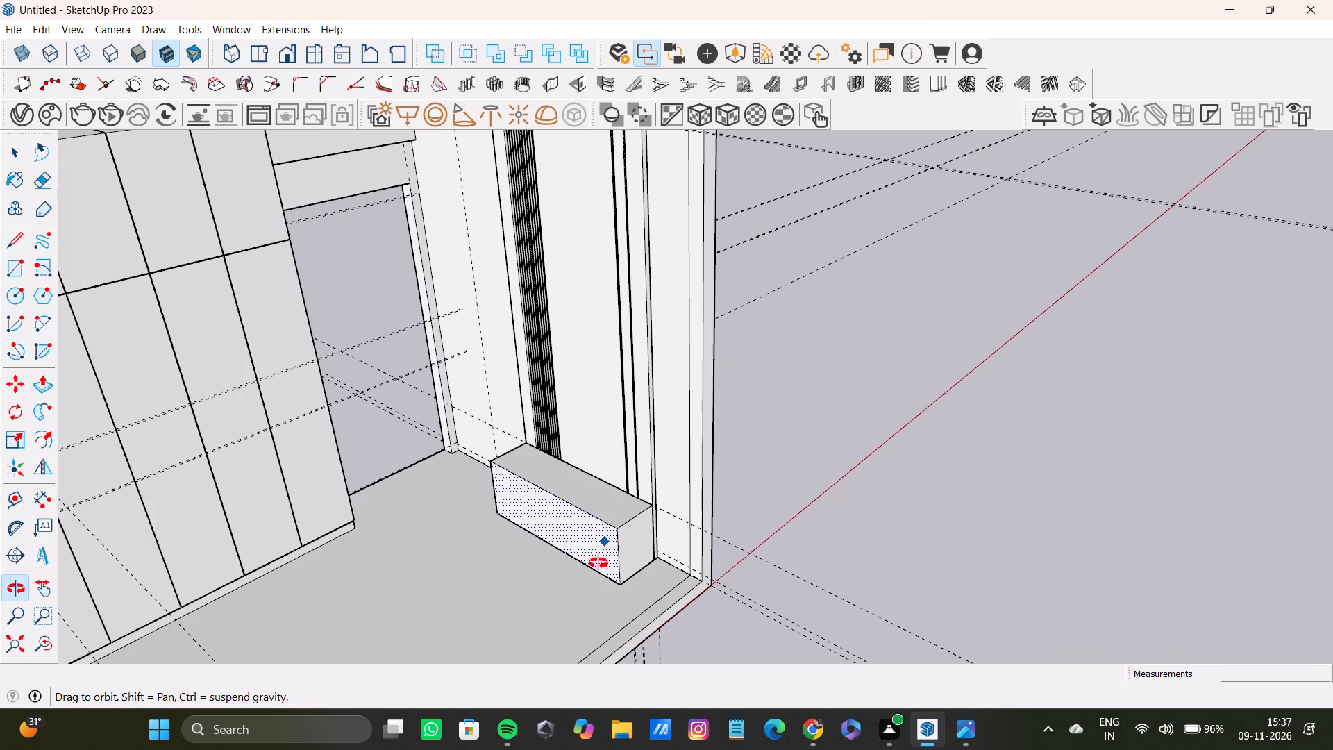
middle_drag(598, 563, 573, 556)
scroll(594, 544, up, 8)
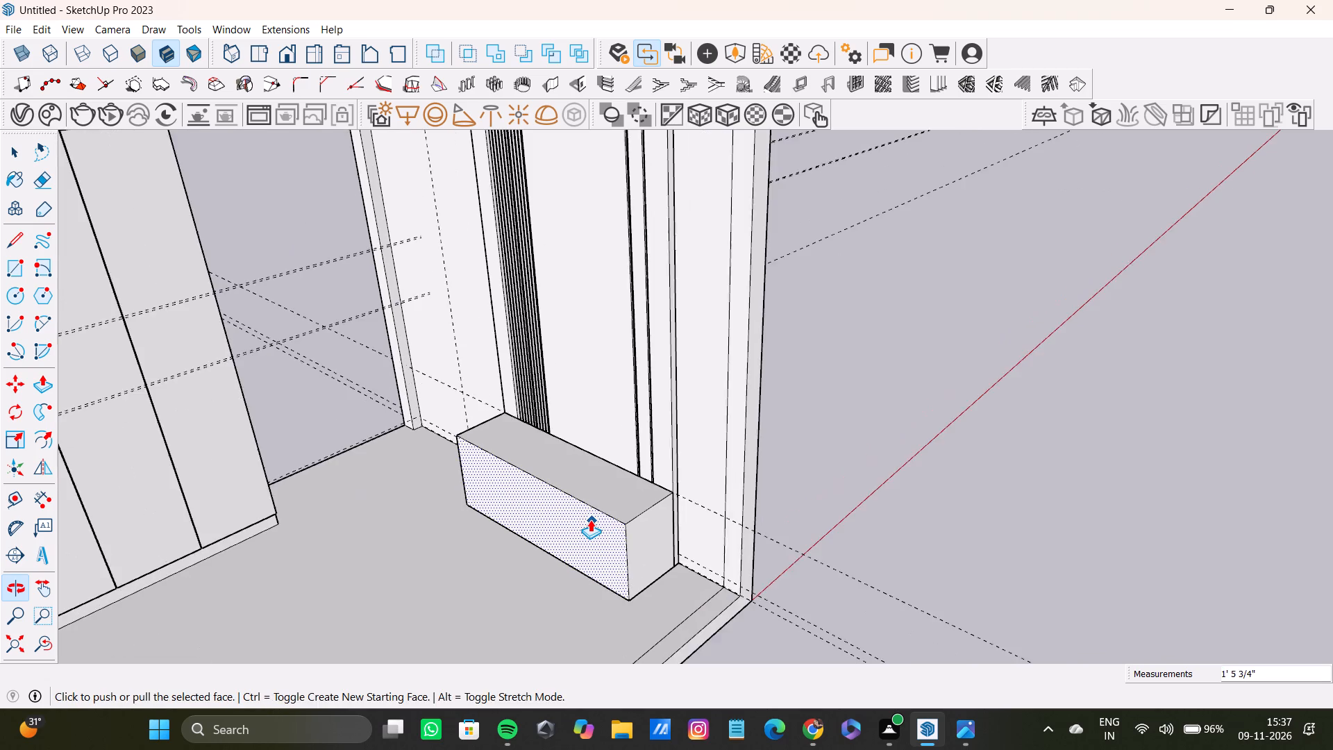
scroll(590, 519, up, 3)
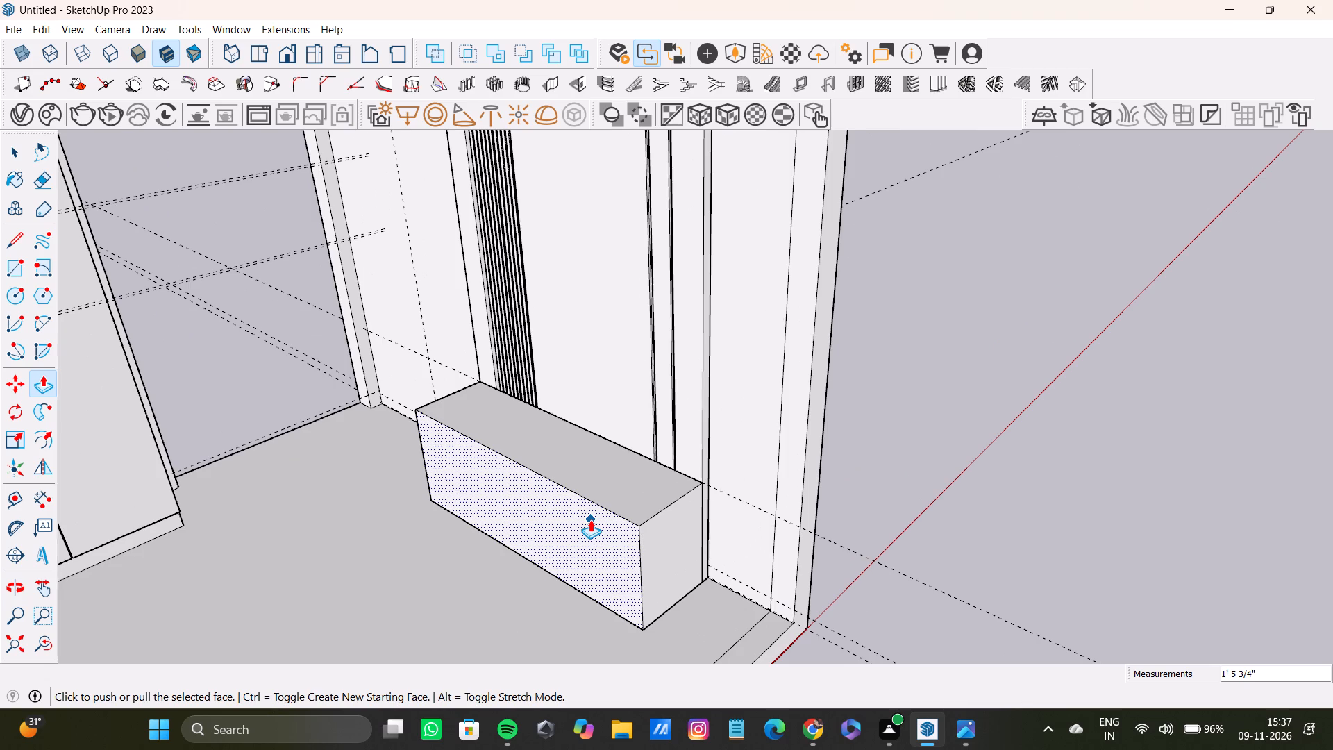
Push/Pull the low block's front face about 1 5/8" back toward the wall panel.
scroll(590, 519, down, 3)
middle_click(590, 519)
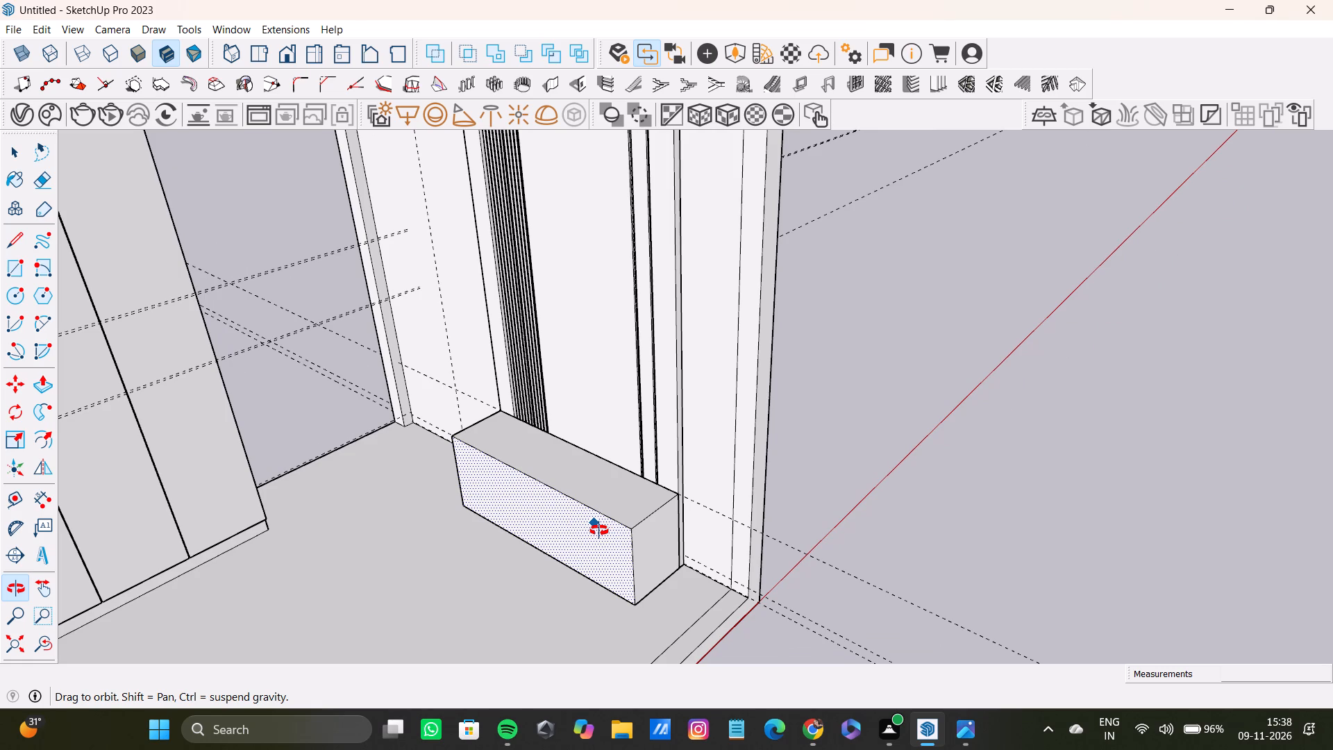
scroll(603, 531, down, 8)
shift+middle_drag(603, 531, 583, 485)
scroll(588, 484, up, 3)
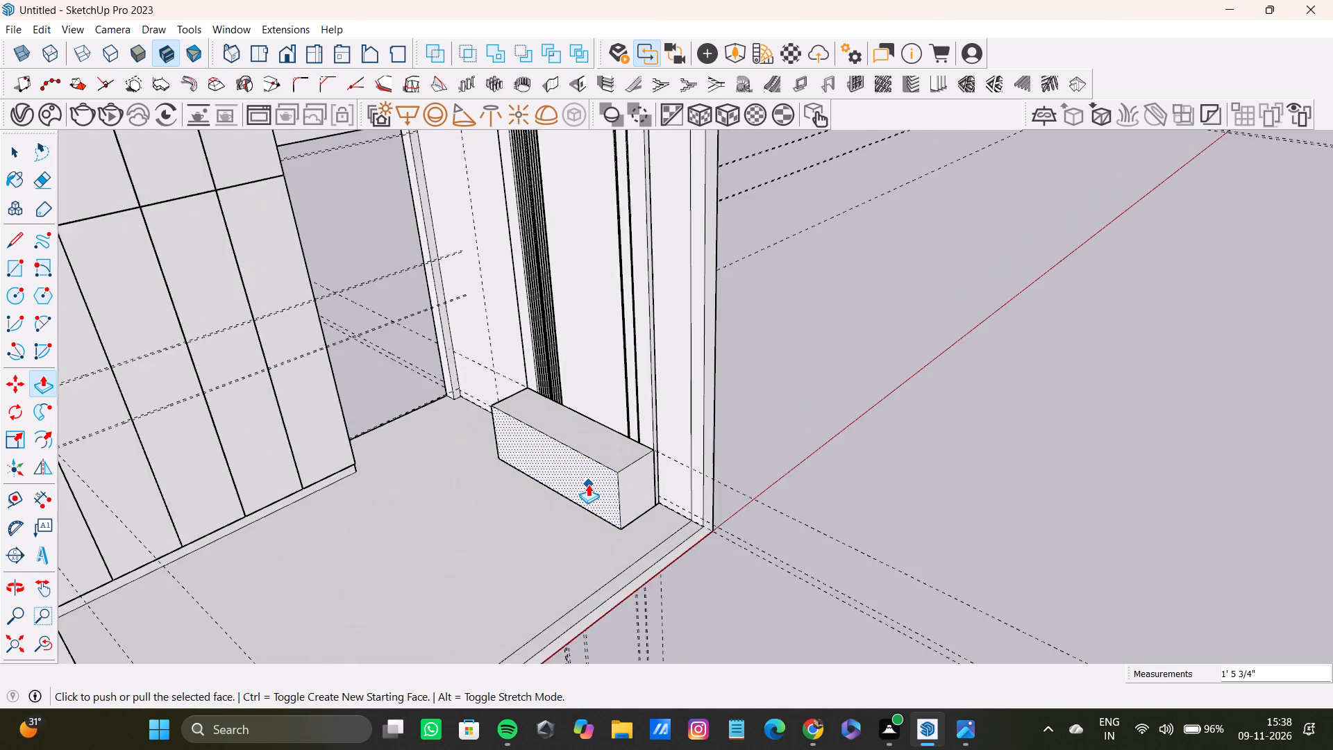
scroll(588, 484, up, 9)
shift+middle_drag(609, 467, 609, 480)
drag(613, 489, 620, 484)
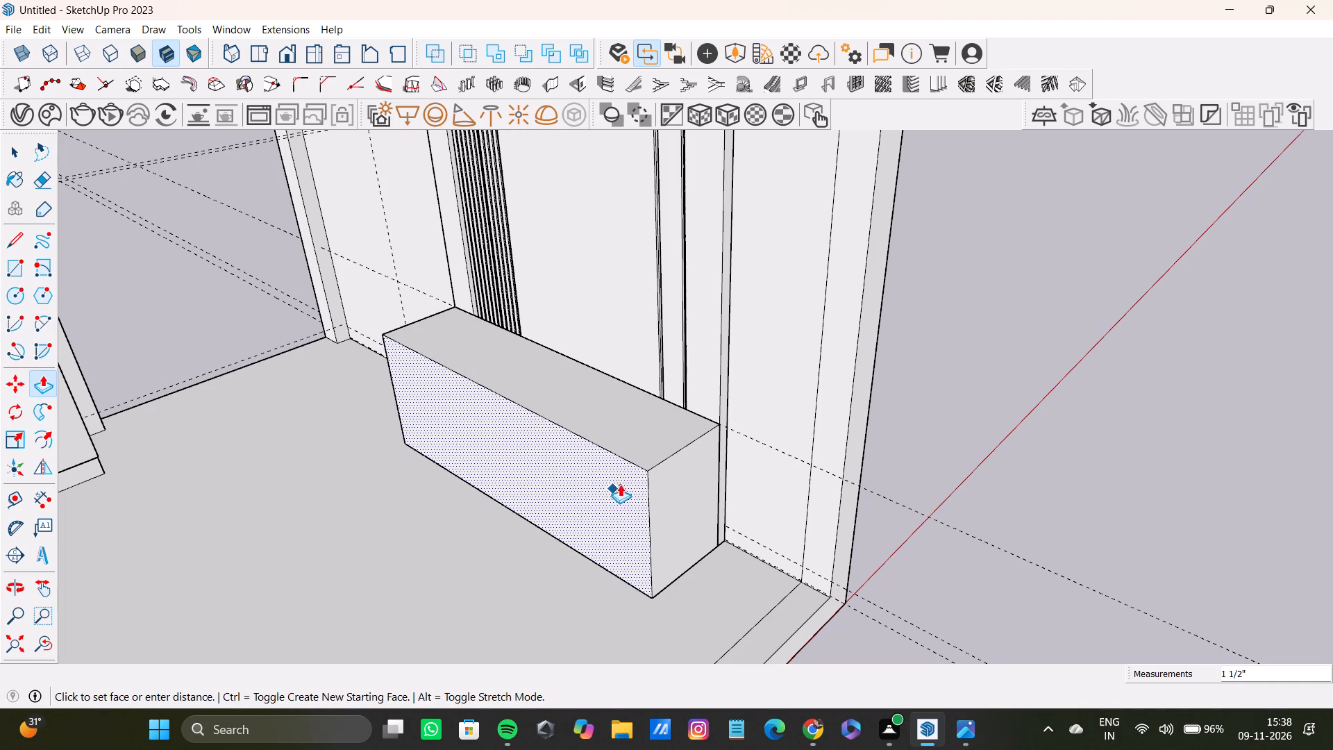
drag(620, 484, 623, 487)
drag(623, 487, 623, 487)
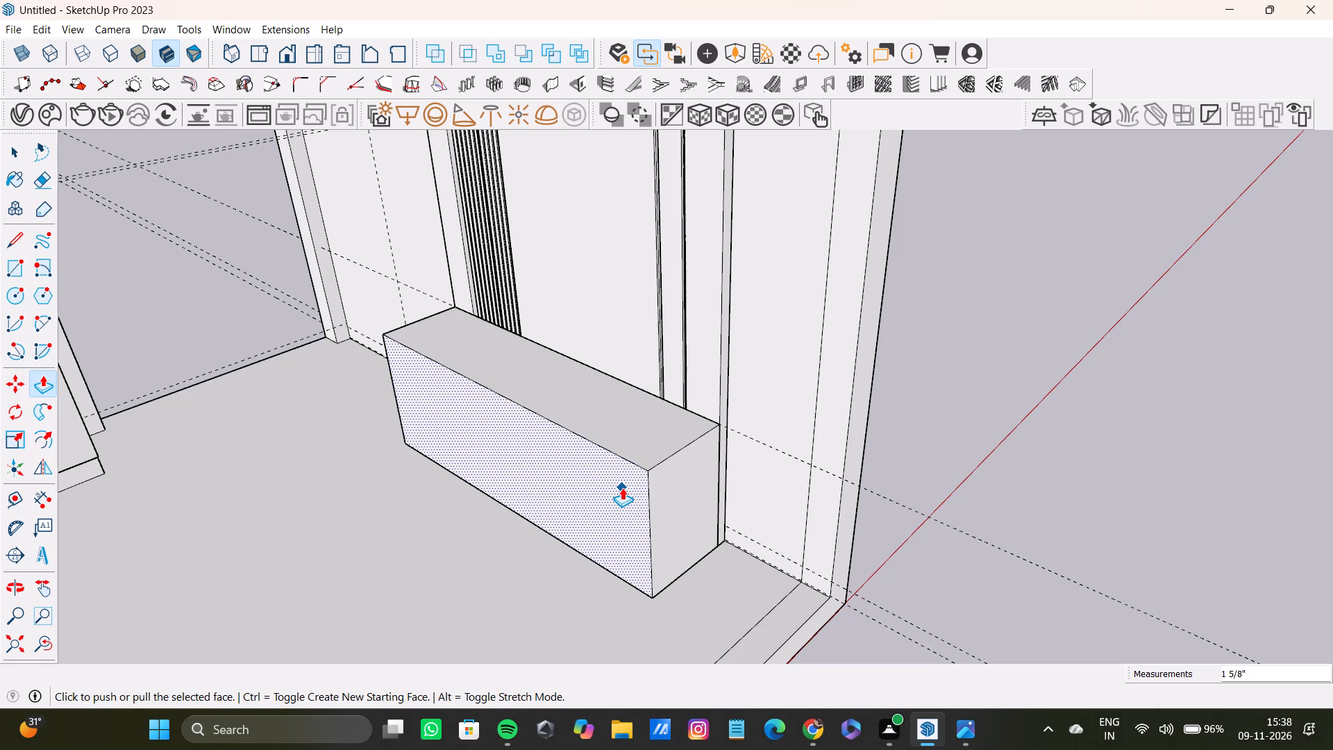
Raise the low block's top face about 4 3/16" with Push/Pull.
scroll(622, 487, down, 7)
shift+middle_drag(621, 487, 600, 467)
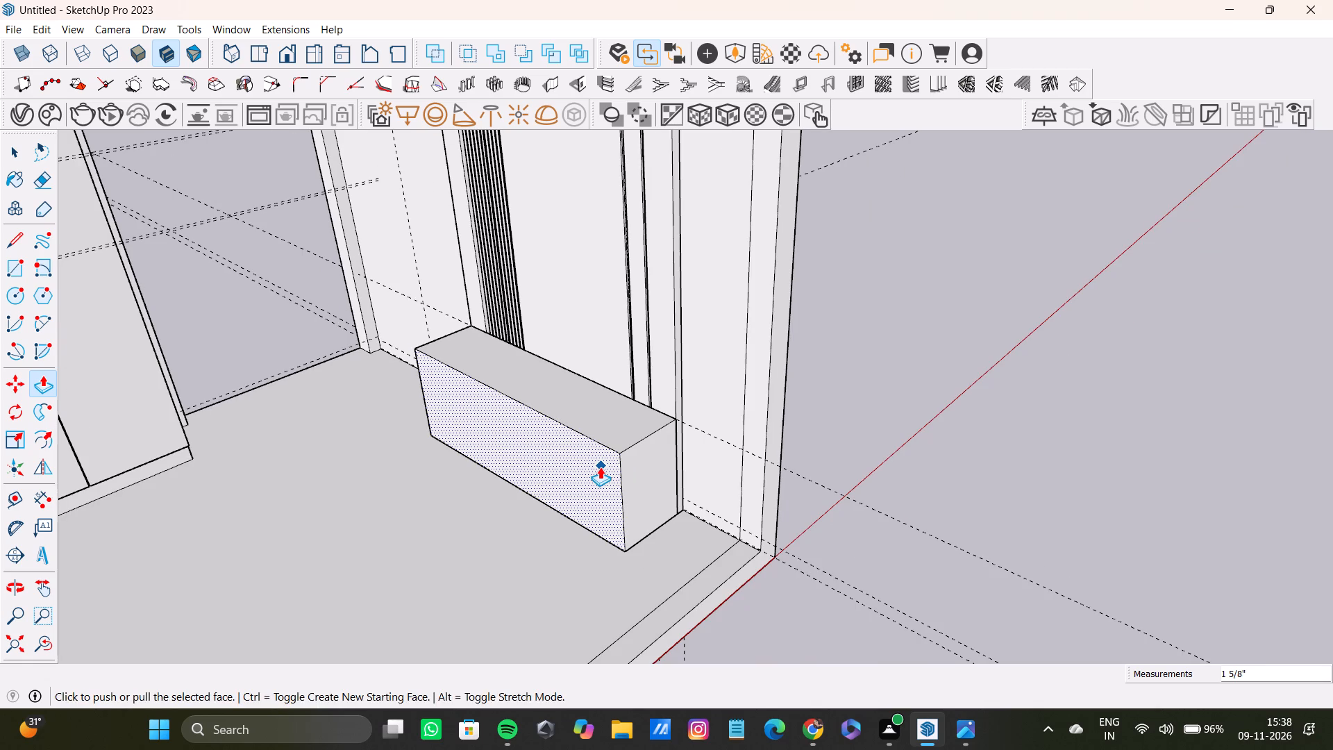
scroll(574, 471, down, 4)
shift+middle_drag(572, 470, 570, 480)
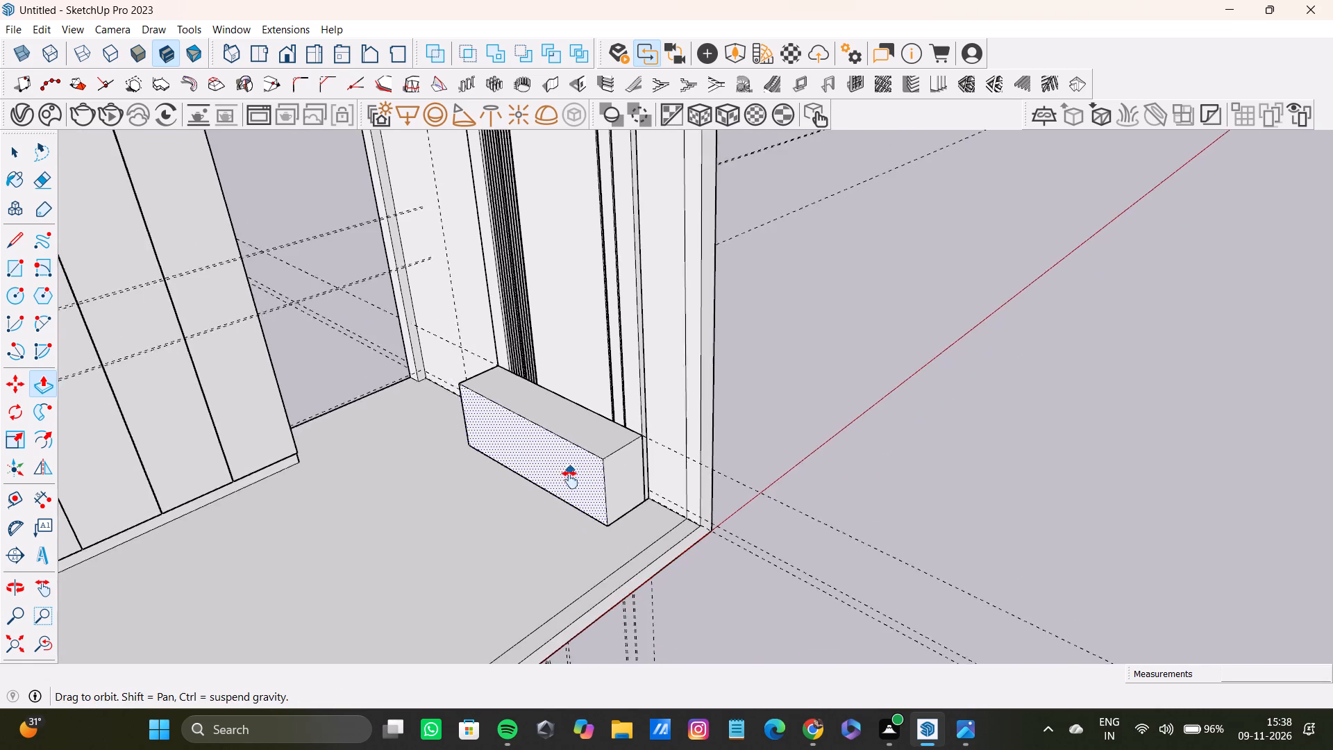
shift+middle_drag(570, 480, 564, 486)
scroll(433, 456, down, 17)
shift+middle_drag(448, 464, 327, 535)
scroll(440, 487, up, 14)
shift+middle_drag(508, 374, 535, 353)
scroll(647, 440, up, 6)
middle_drag(603, 461, 584, 387)
scroll(587, 439, up, 4)
middle_drag(548, 434, 655, 509)
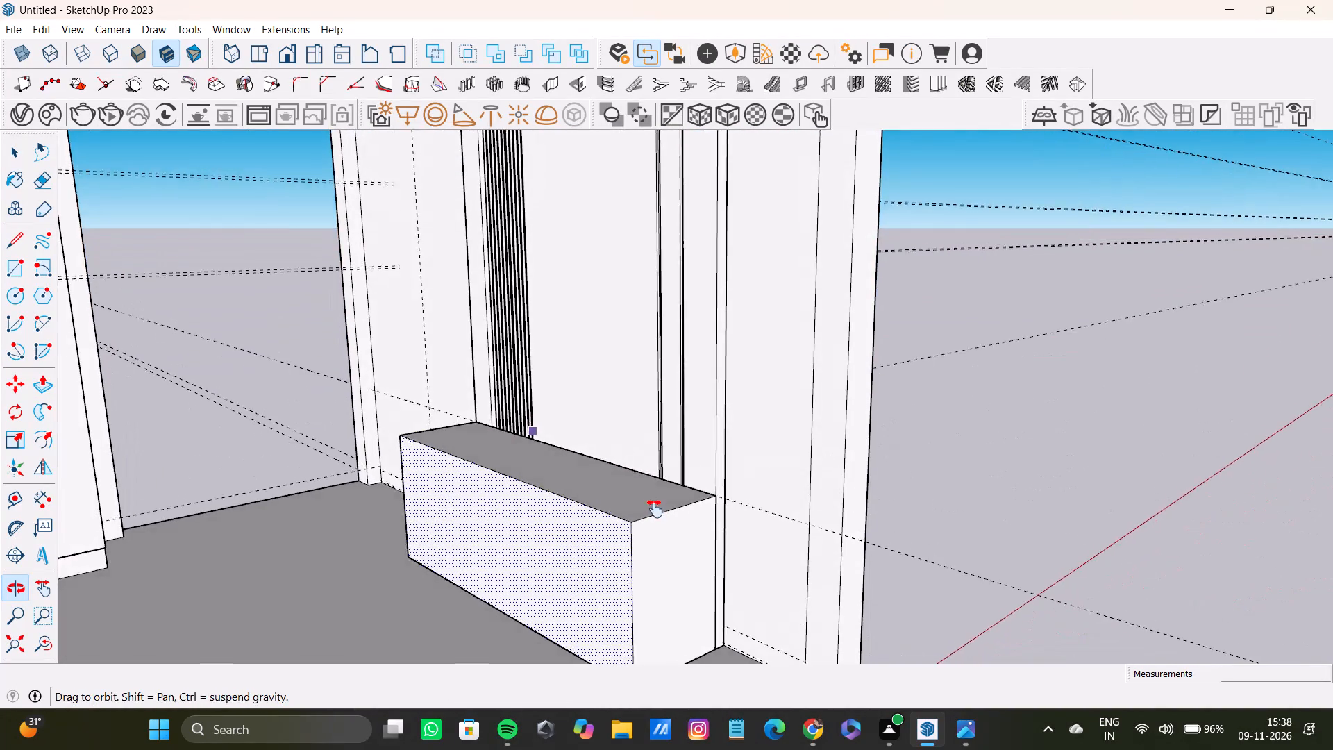
middle_drag(655, 509, 640, 458)
key(space)
click(614, 450)
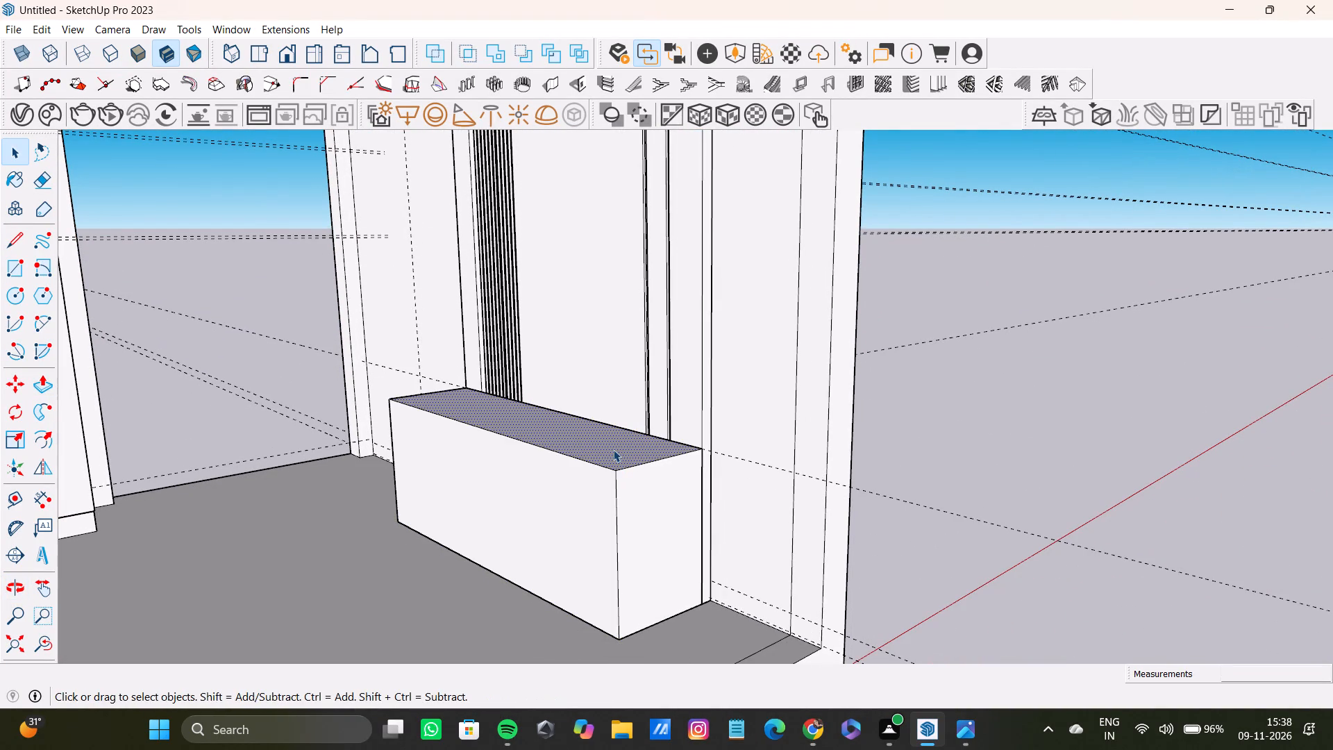
key(p)
drag(613, 449, 603, 422)
scroll(582, 420, down, 2)
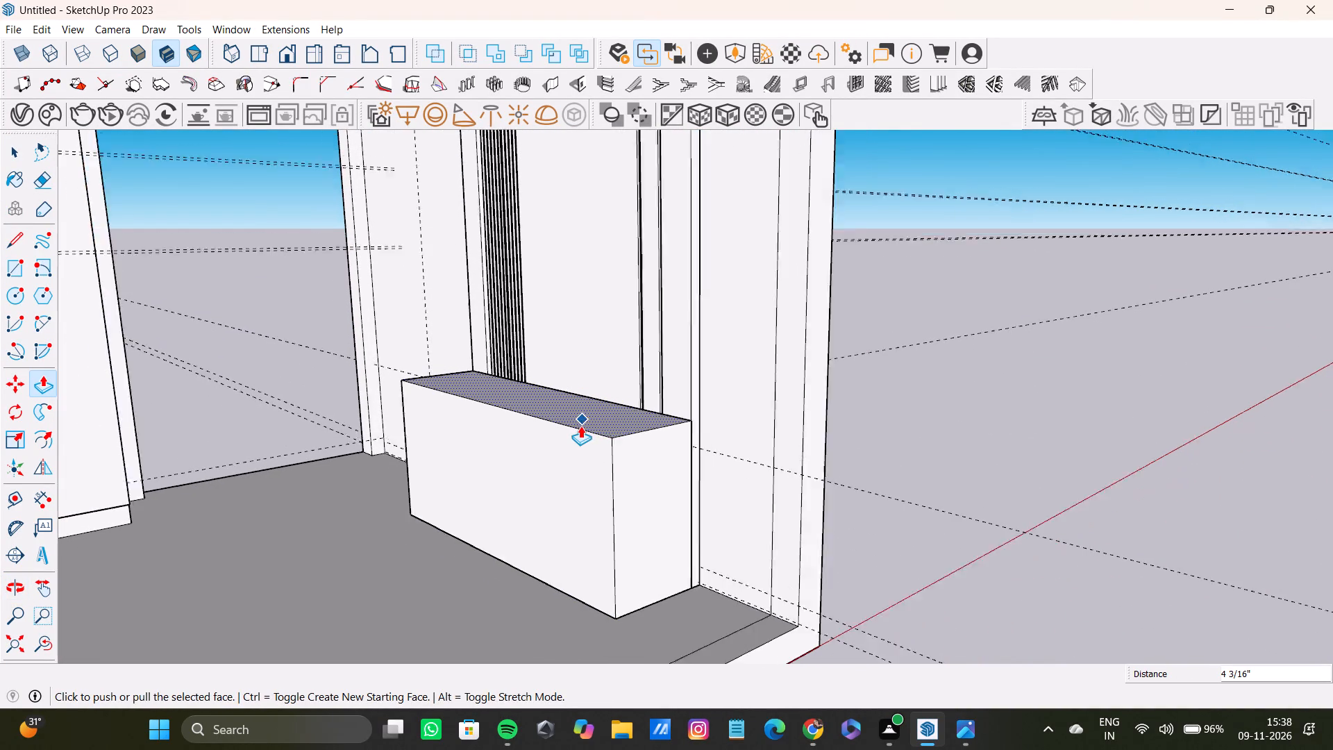
Examine the block against the wall panel and room from outside, above and within.
scroll(580, 426, down, 14)
middle_drag(584, 421, 698, 438)
middle_click(698, 438)
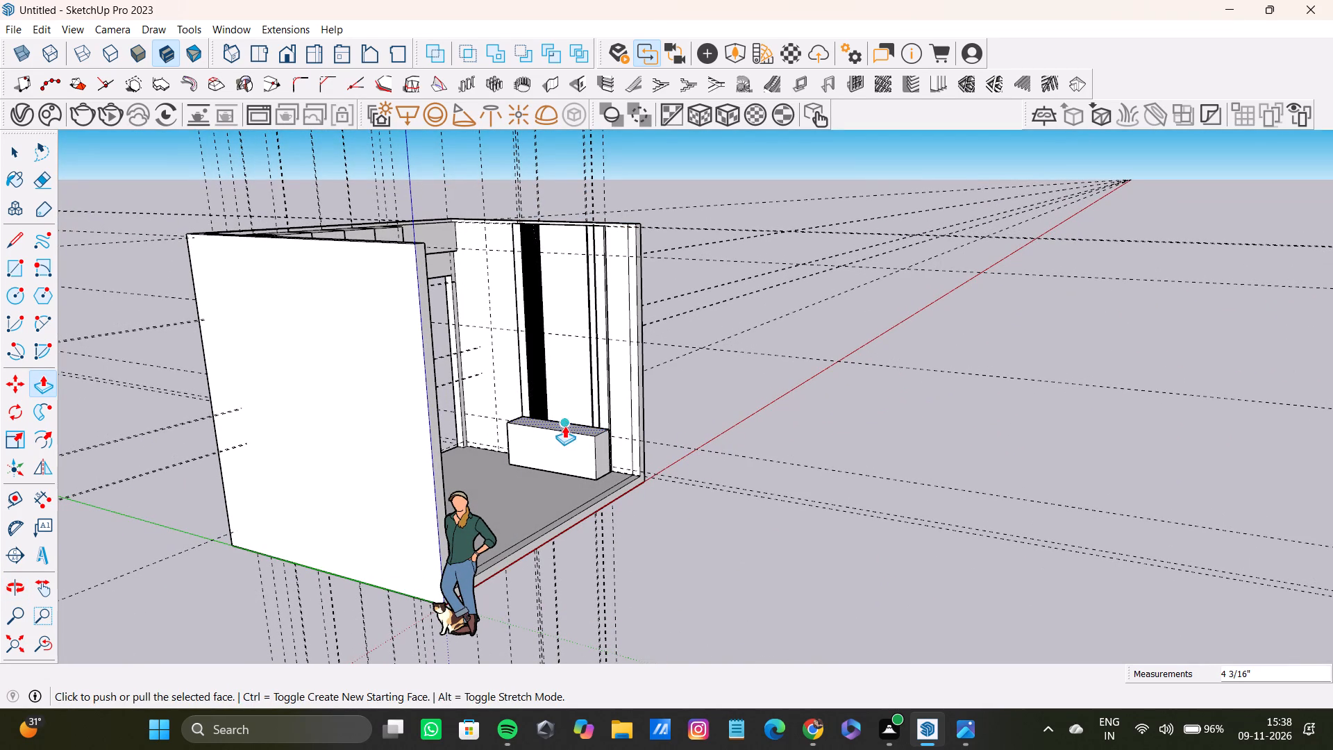
scroll(555, 436, down, 5)
shift+middle_drag(552, 433, 449, 481)
scroll(573, 404, up, 5)
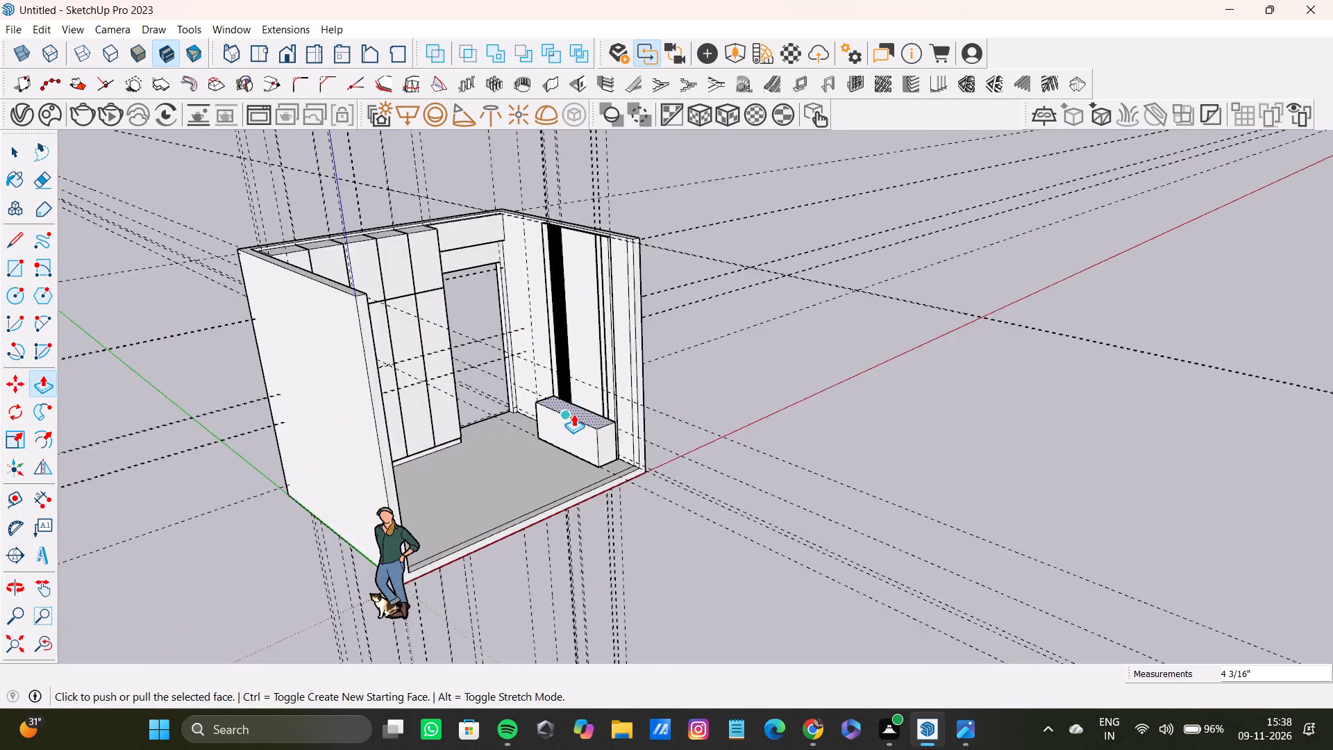
scroll(573, 414, up, 8)
scroll(601, 431, down, 1)
middle_drag(602, 432, 514, 444)
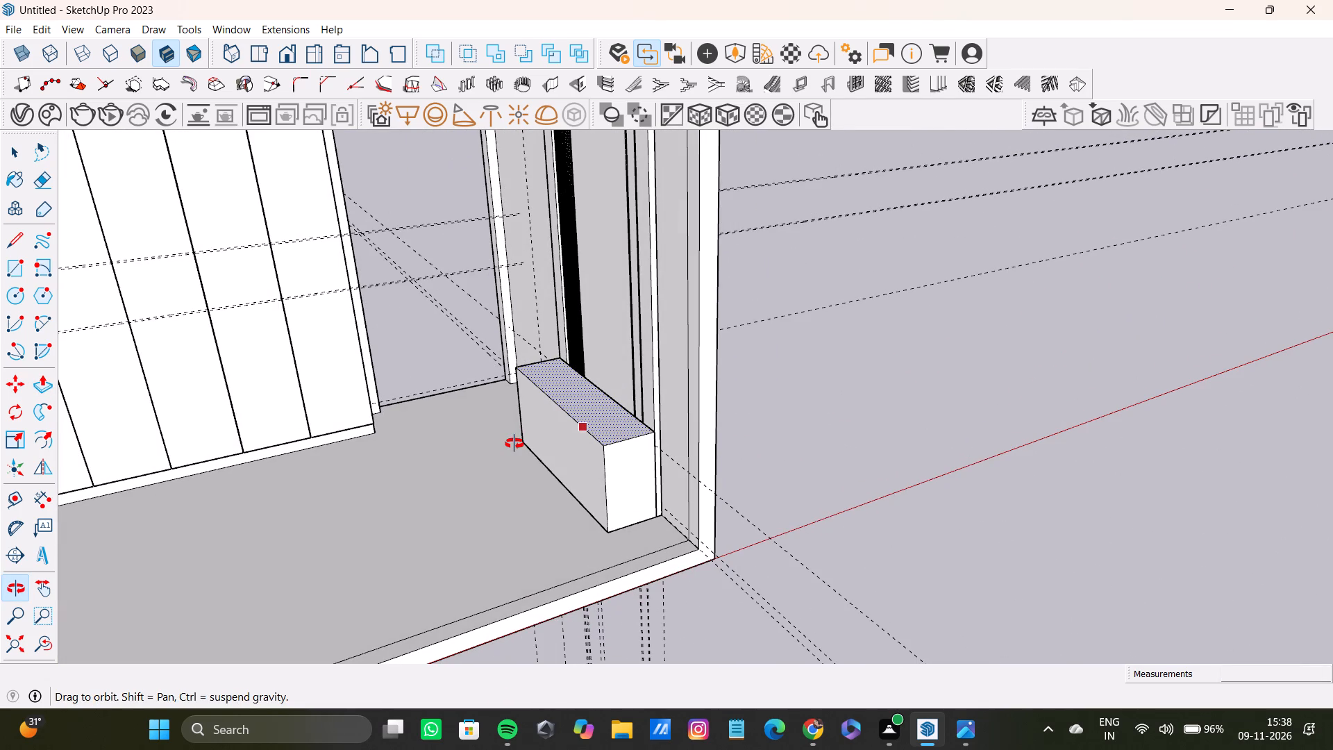
middle_drag(514, 444, 524, 433)
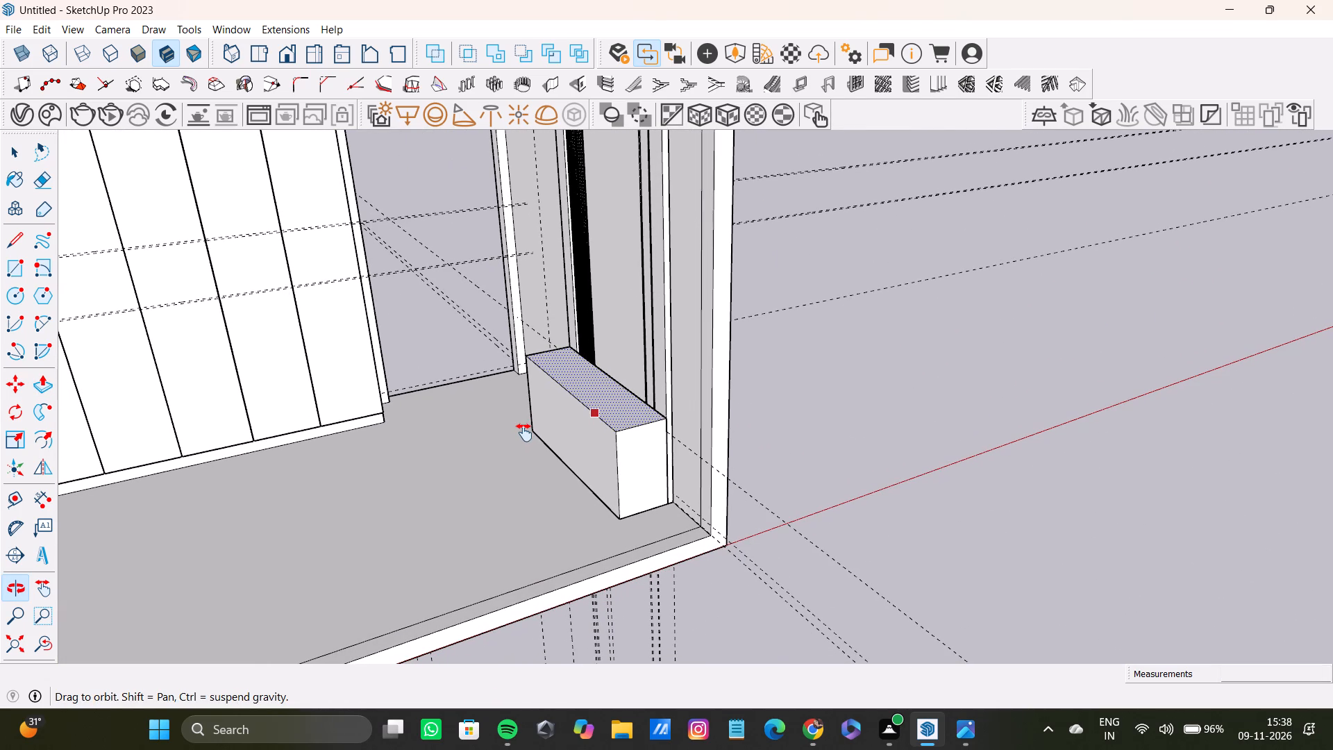
middle_drag(524, 433, 613, 517)
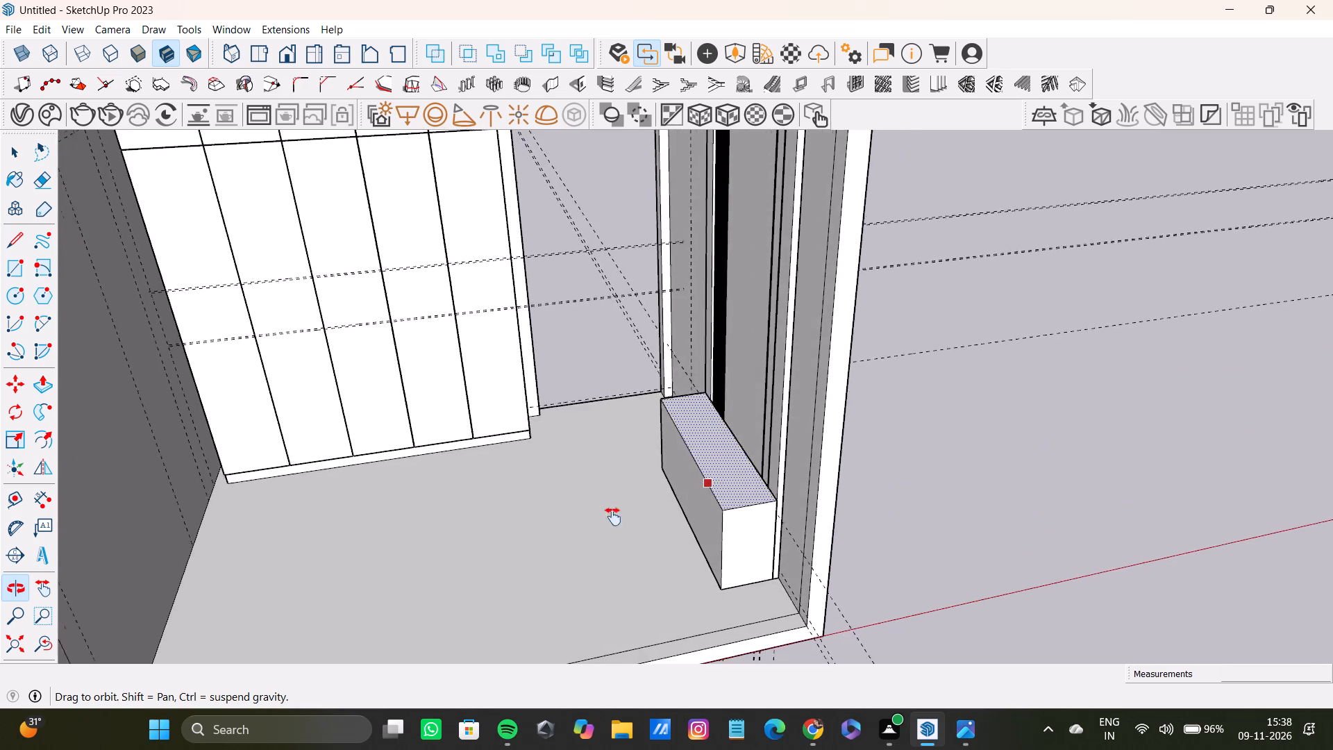
middle_drag(613, 517, 498, 526)
scroll(495, 521, down, 4)
shift+middle_drag(493, 513, 342, 540)
Examine the blank wall opposite the block, including its guides and the corner beside the tall cabinets.
scroll(396, 455, down, 3)
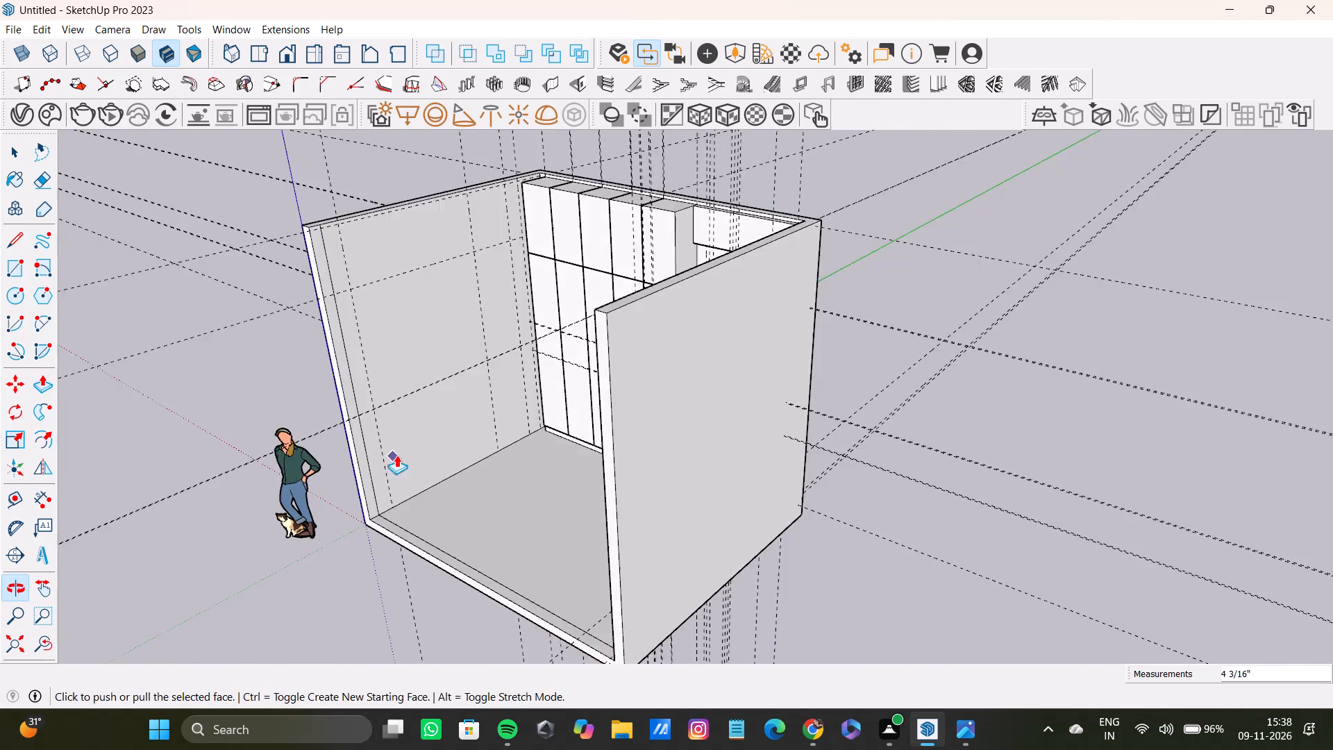
scroll(396, 455, down, 2)
shift+middle_drag(405, 455, 276, 583)
scroll(374, 468, up, 16)
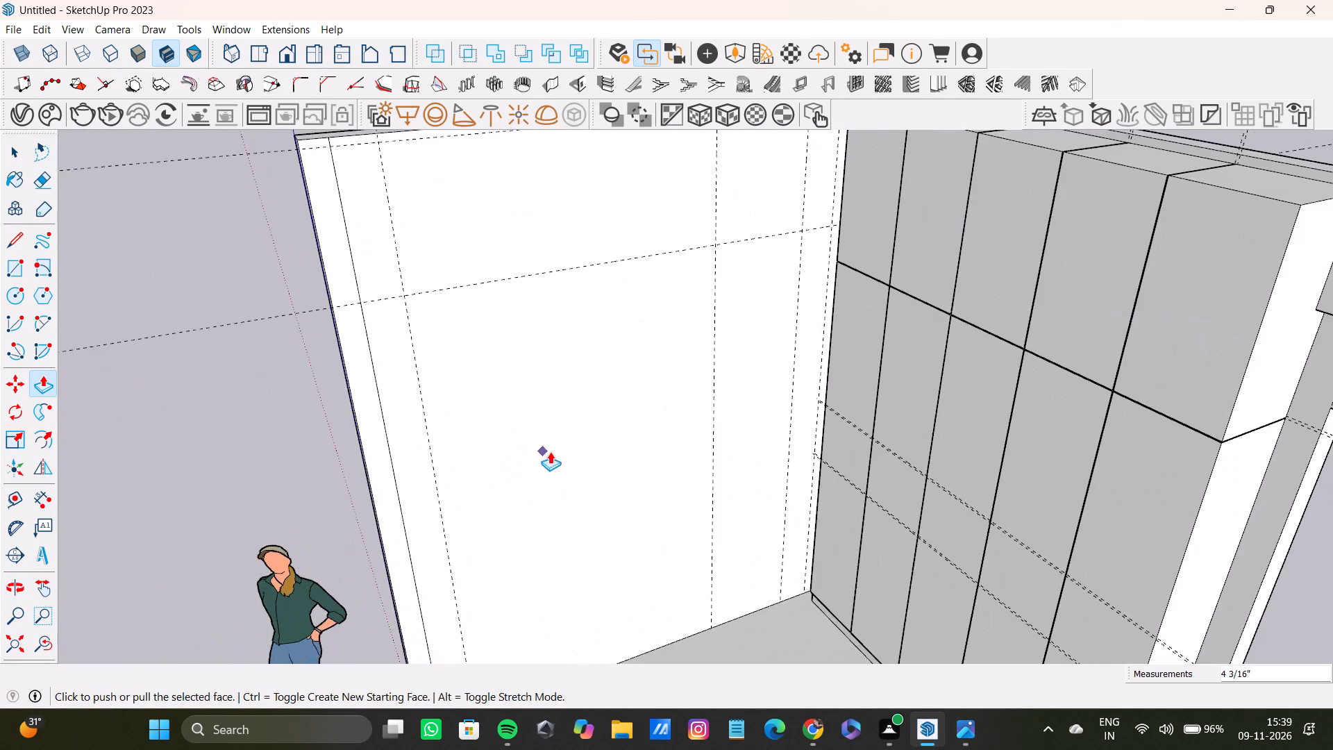
middle_drag(550, 451, 446, 551)
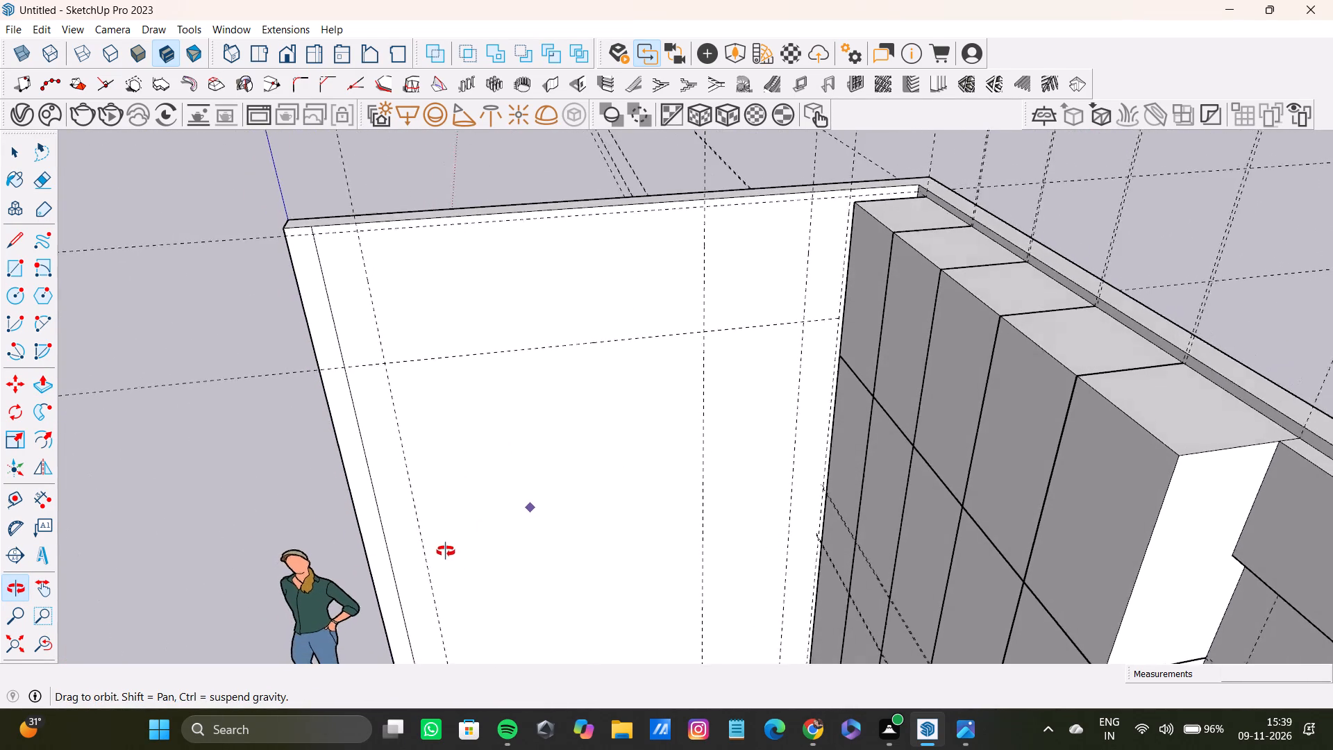
middle_drag(446, 551, 408, 559)
middle_drag(408, 557, 408, 547)
scroll(728, 366, up, 2)
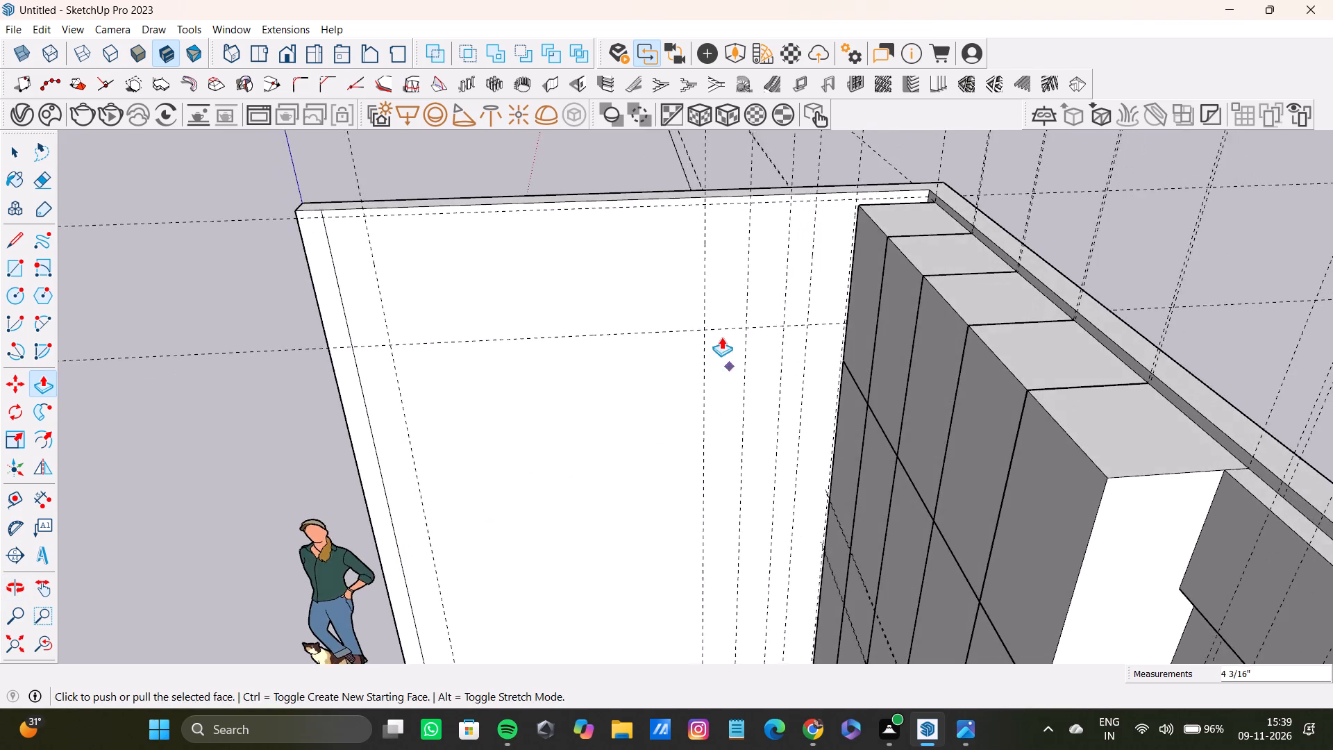
scroll(721, 337, up, 6)
middle_drag(728, 318, 719, 431)
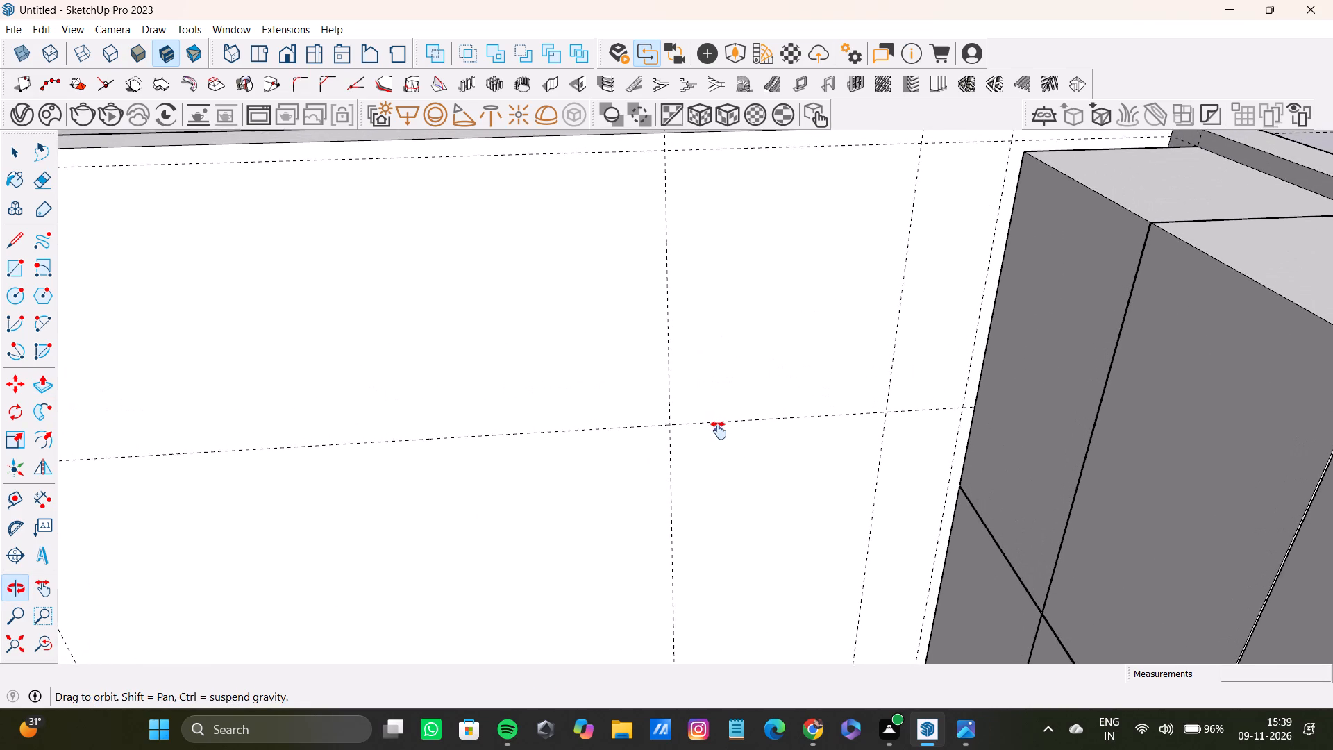
middle_drag(719, 431, 750, 448)
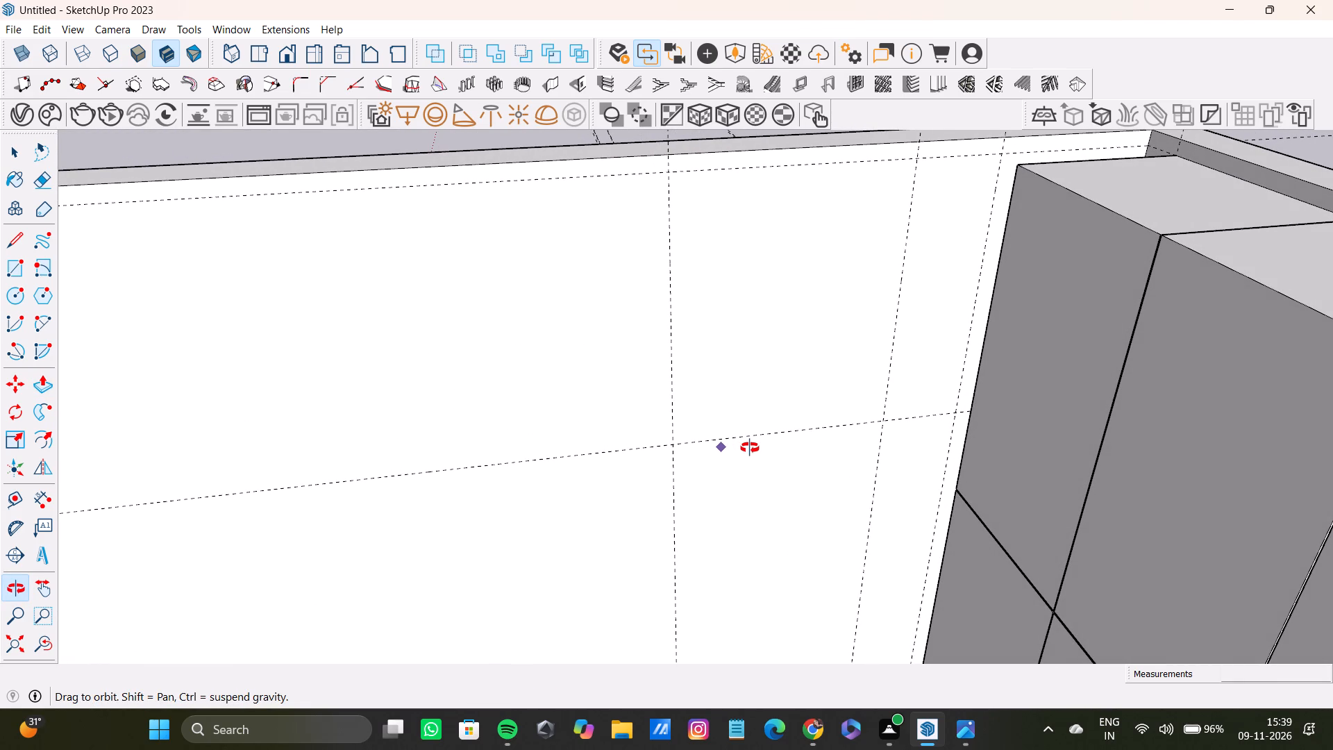
middle_drag(750, 448, 753, 440)
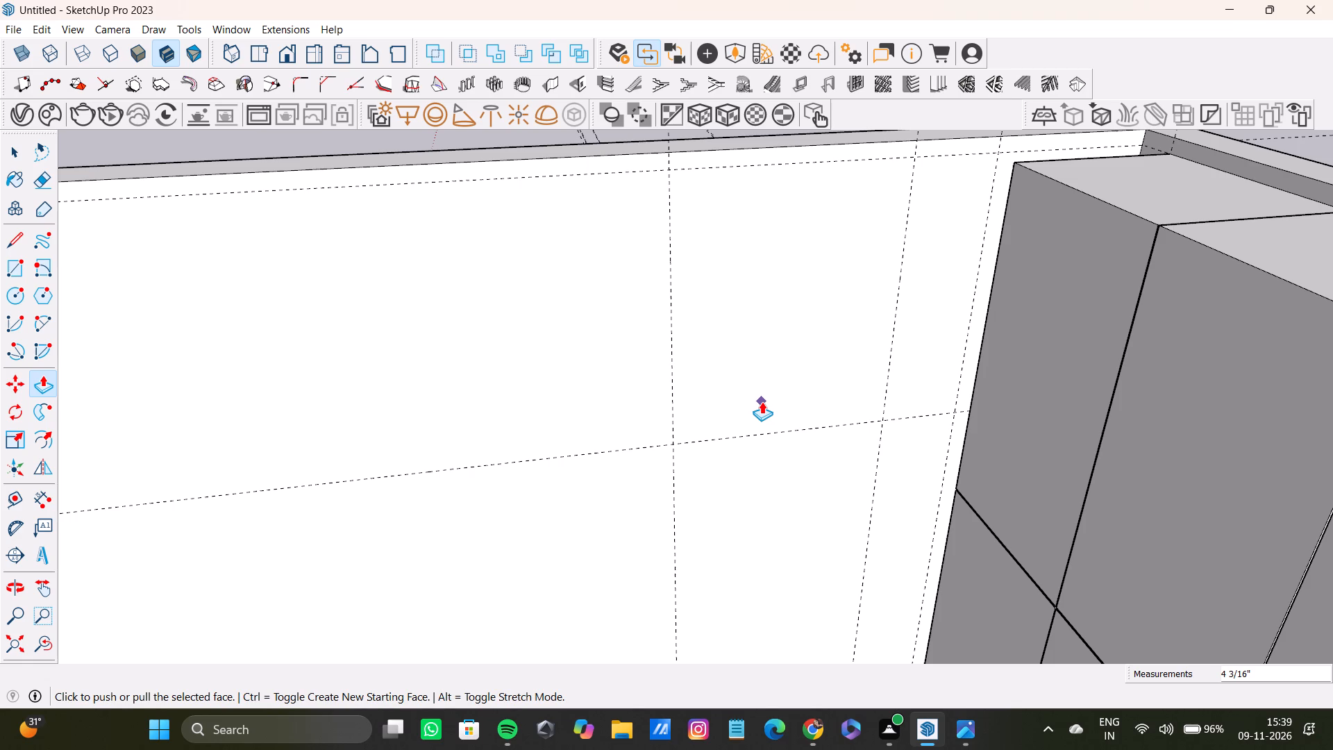
scroll(700, 463, down, 17)
shift+middle_drag(708, 446, 672, 497)
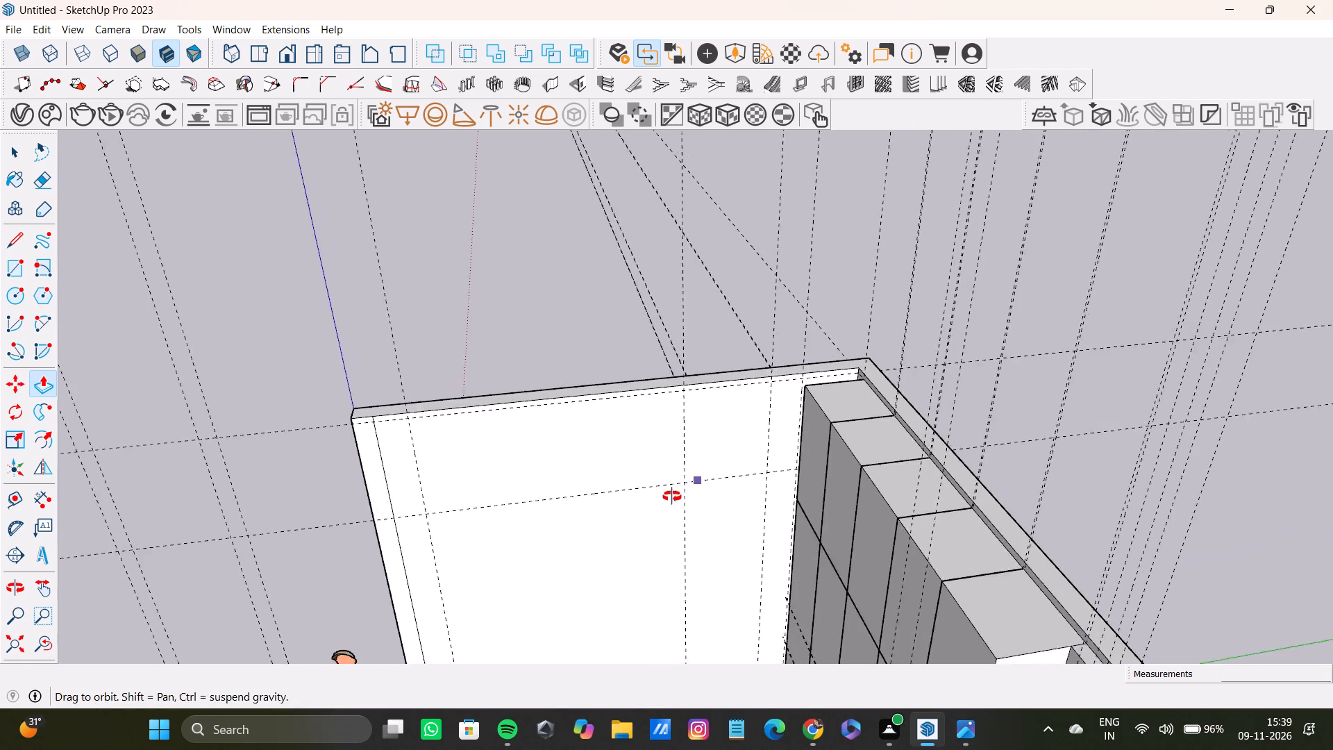
shift+middle_drag(672, 497, 540, 462)
scroll(621, 462, down, 5)
shift+middle_click(621, 462)
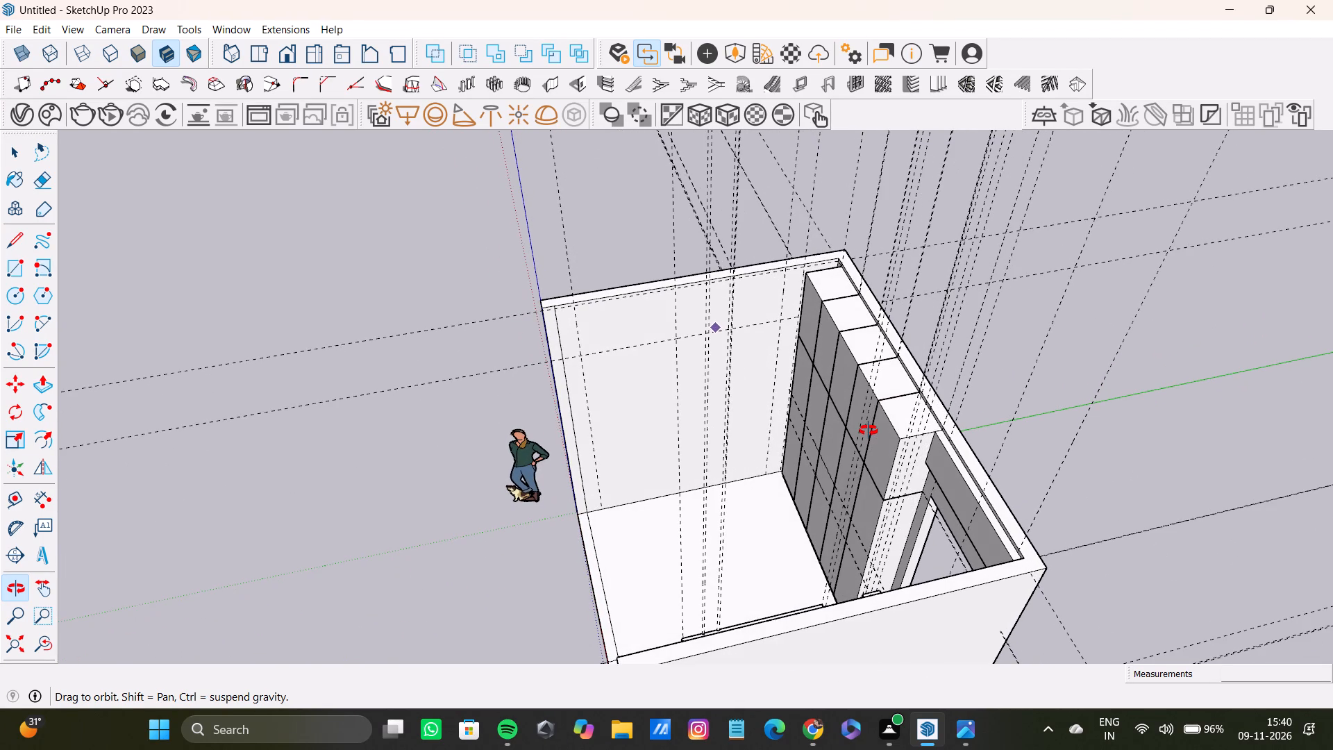
middle_click(869, 431)
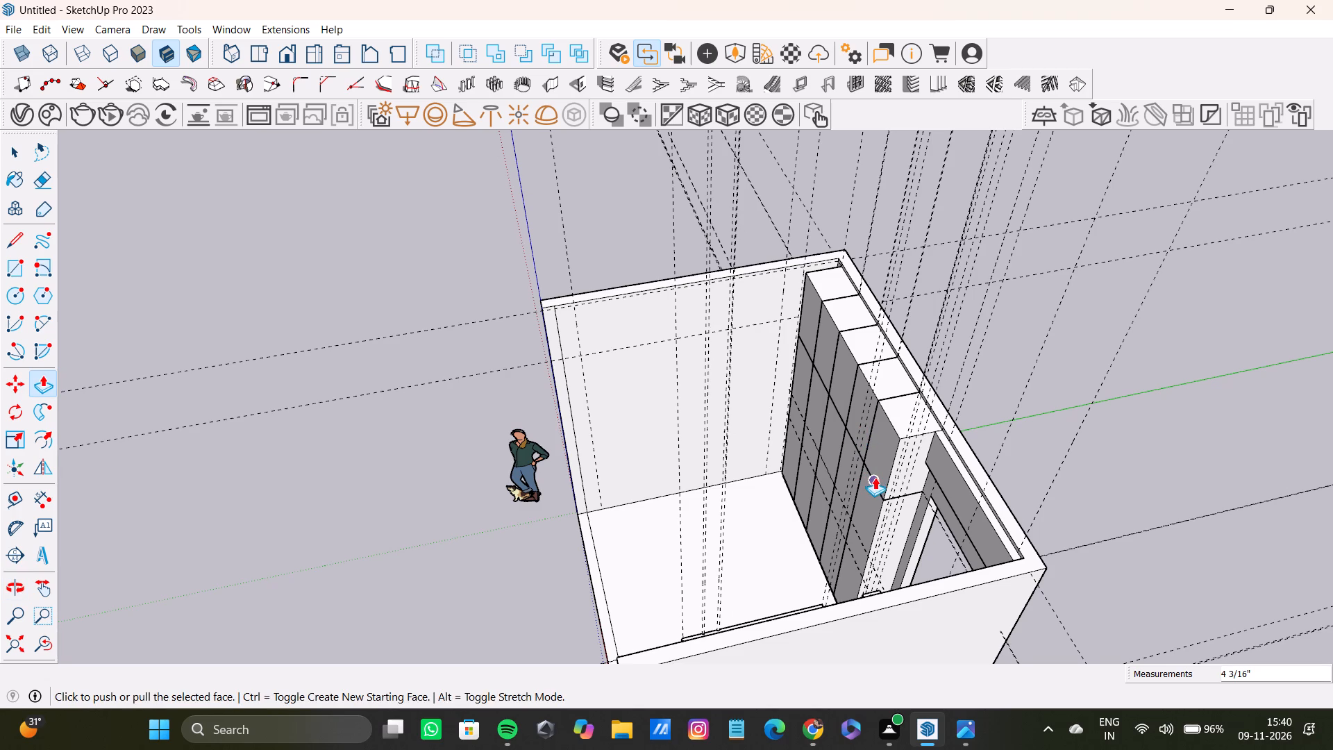
scroll(735, 426, up, 7)
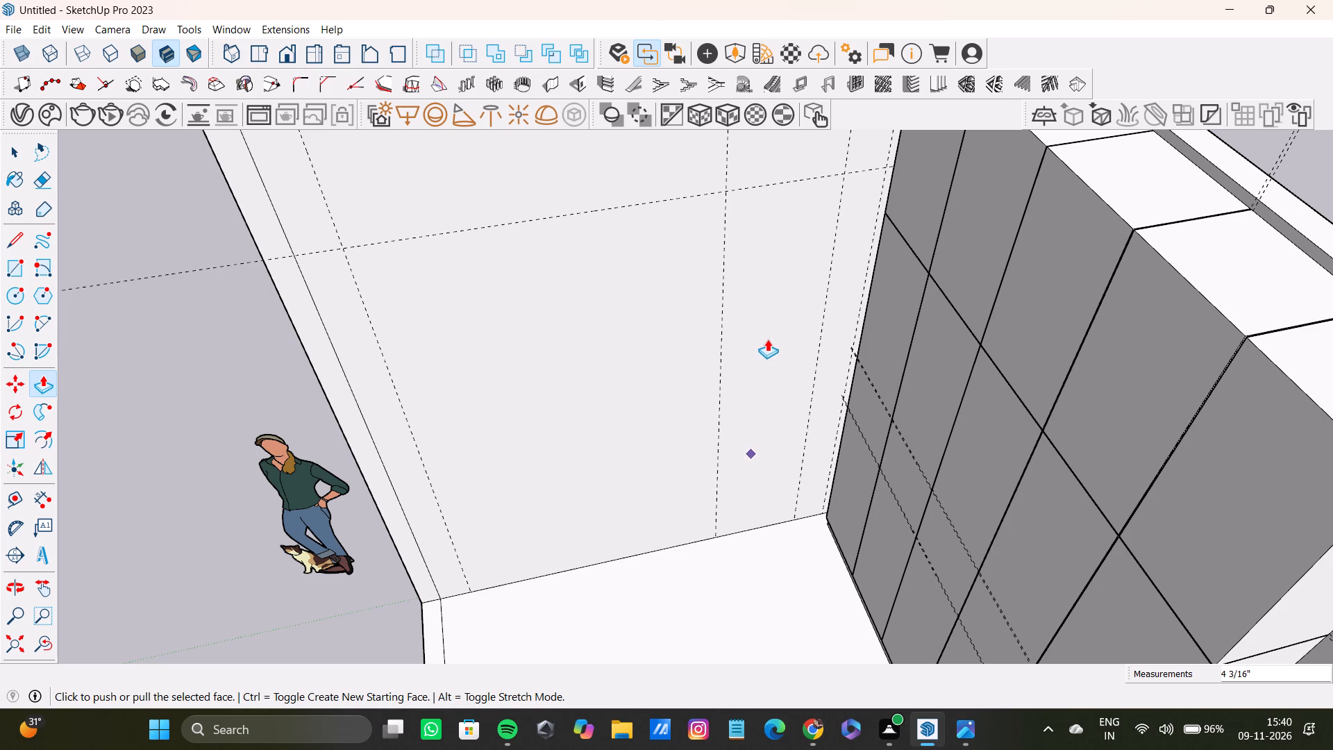
scroll(764, 321, down, 6)
shift+middle_drag(754, 300, 812, 276)
scroll(726, 301, up, 4)
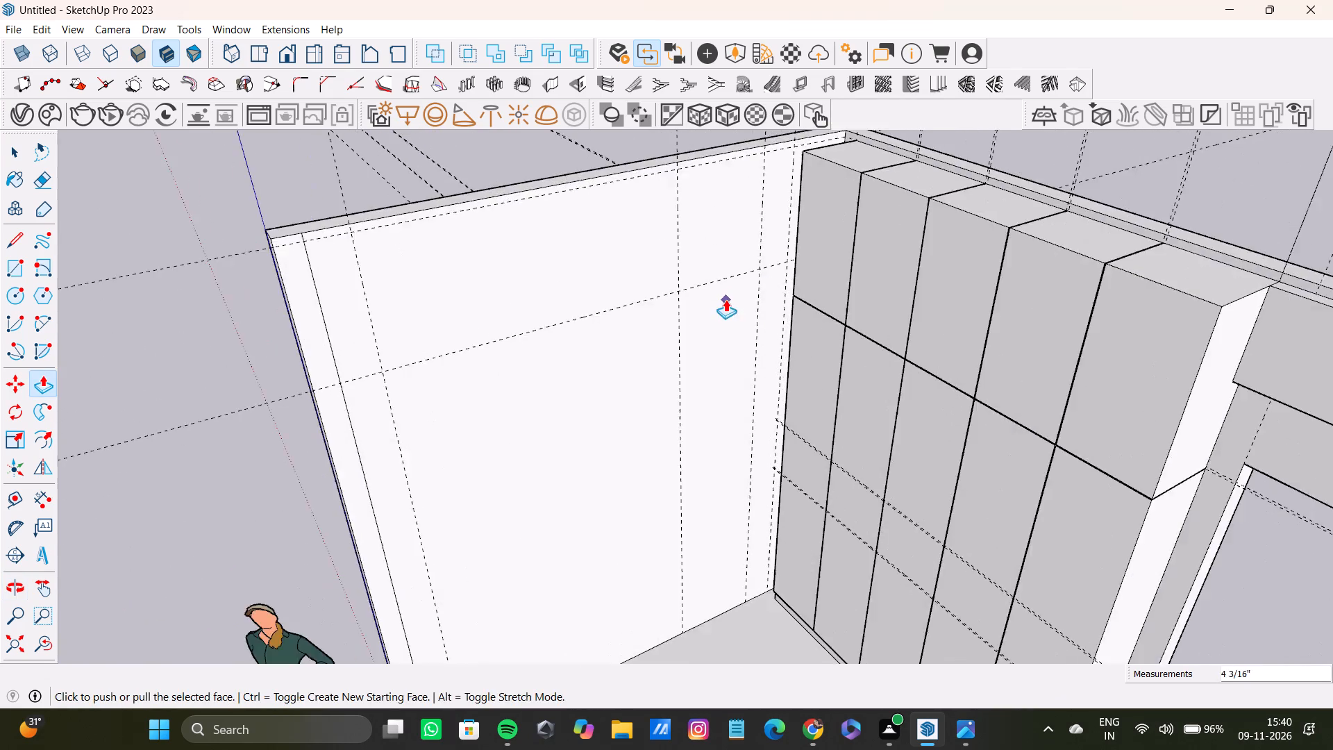
scroll(726, 299, up, 5)
middle_drag(716, 297, 651, 331)
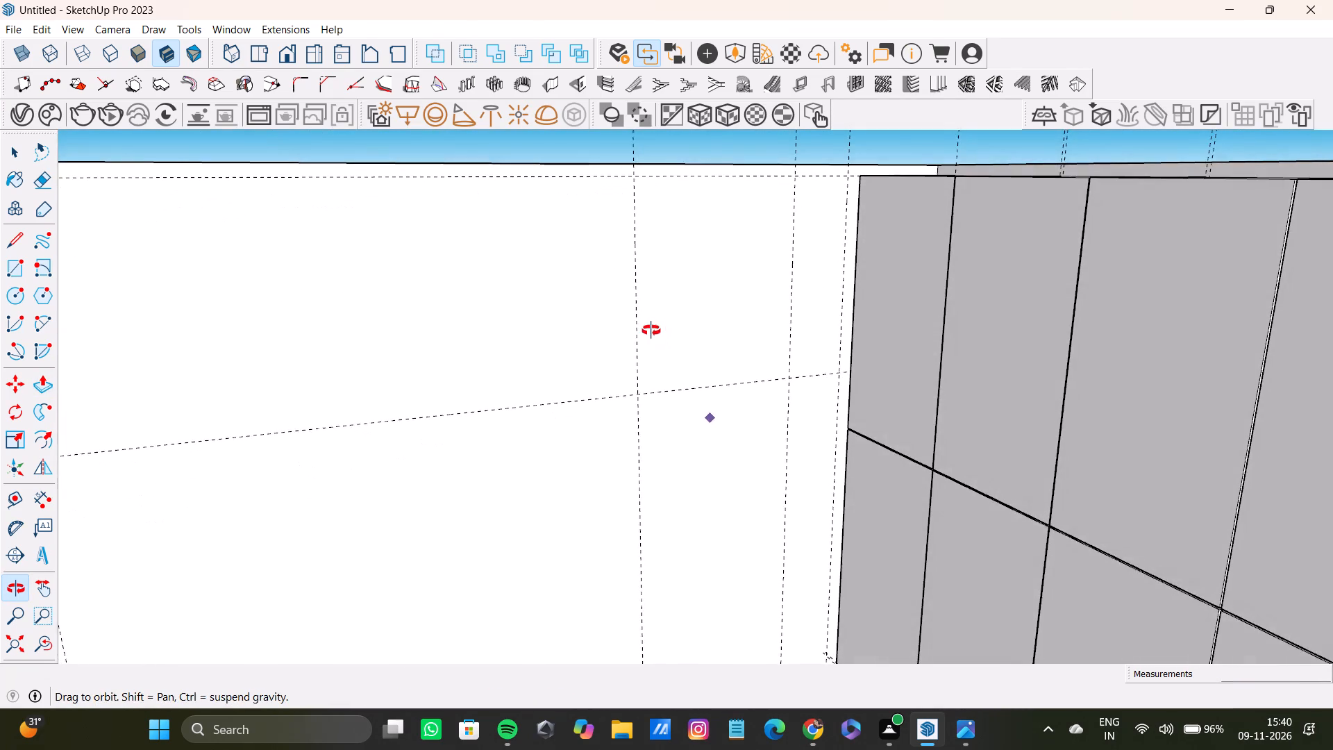
middle_drag(651, 331, 651, 228)
scroll(689, 321, down, 3)
shift+middle_drag(695, 339, 696, 236)
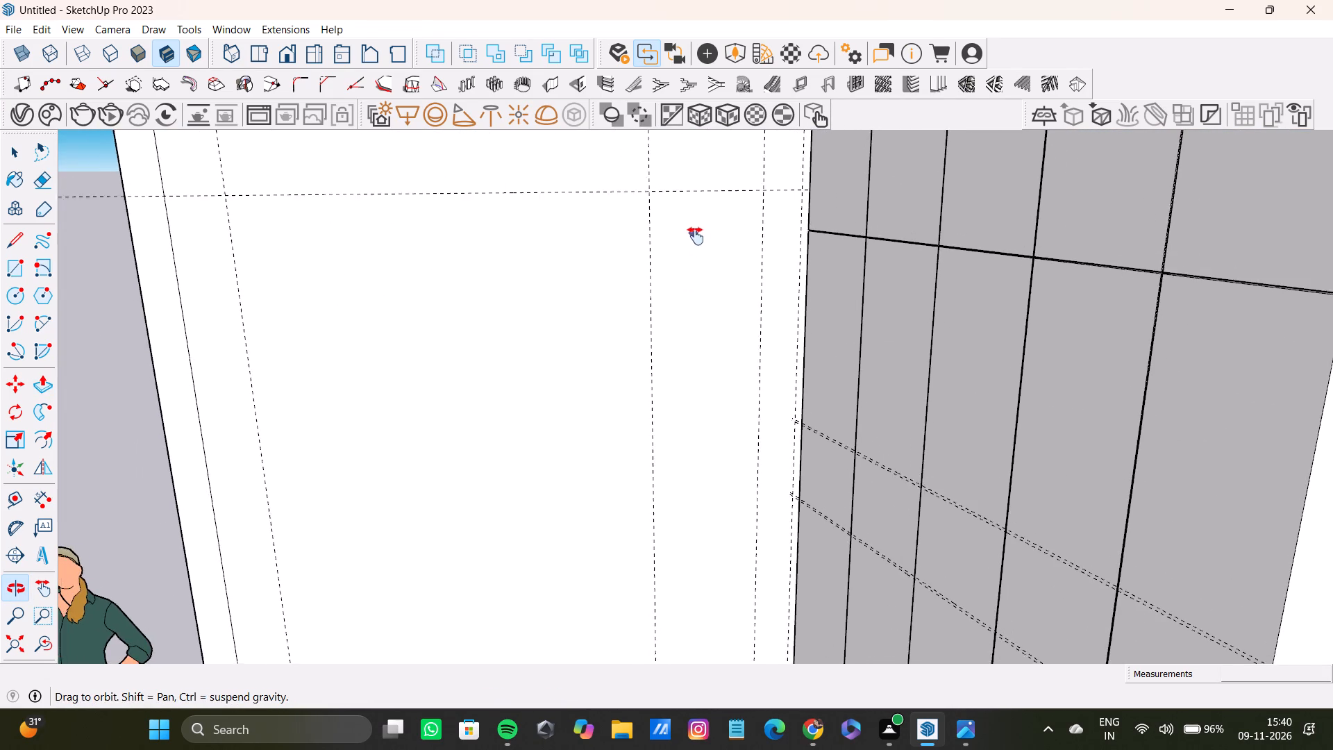
shift+middle_drag(696, 236, 703, 235)
Examine the blank wall from its top edge to the corner beside the tall cabinets, using the Tape Measure tool.
key(t)
scroll(702, 235, down, 3)
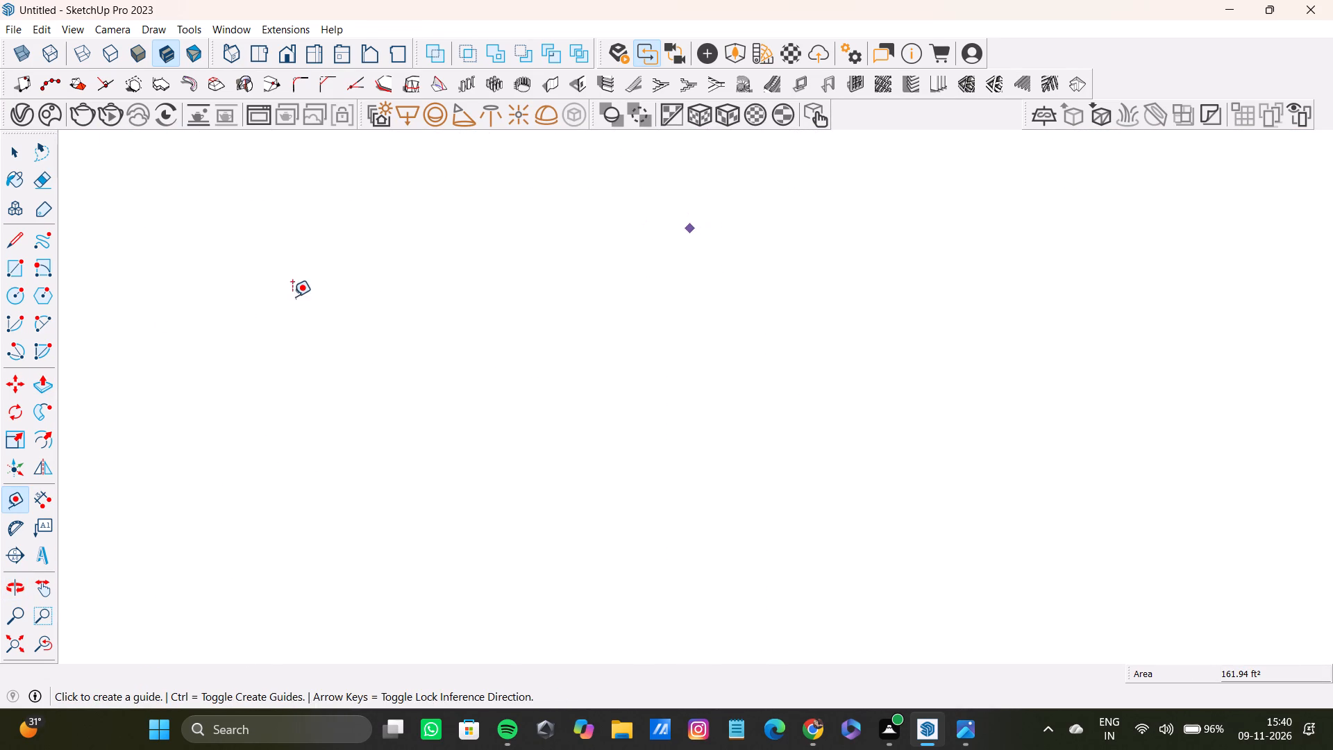
drag(18, 640, 23, 633)
shift+middle_drag(538, 374, 814, 656)
scroll(823, 381, up, 2)
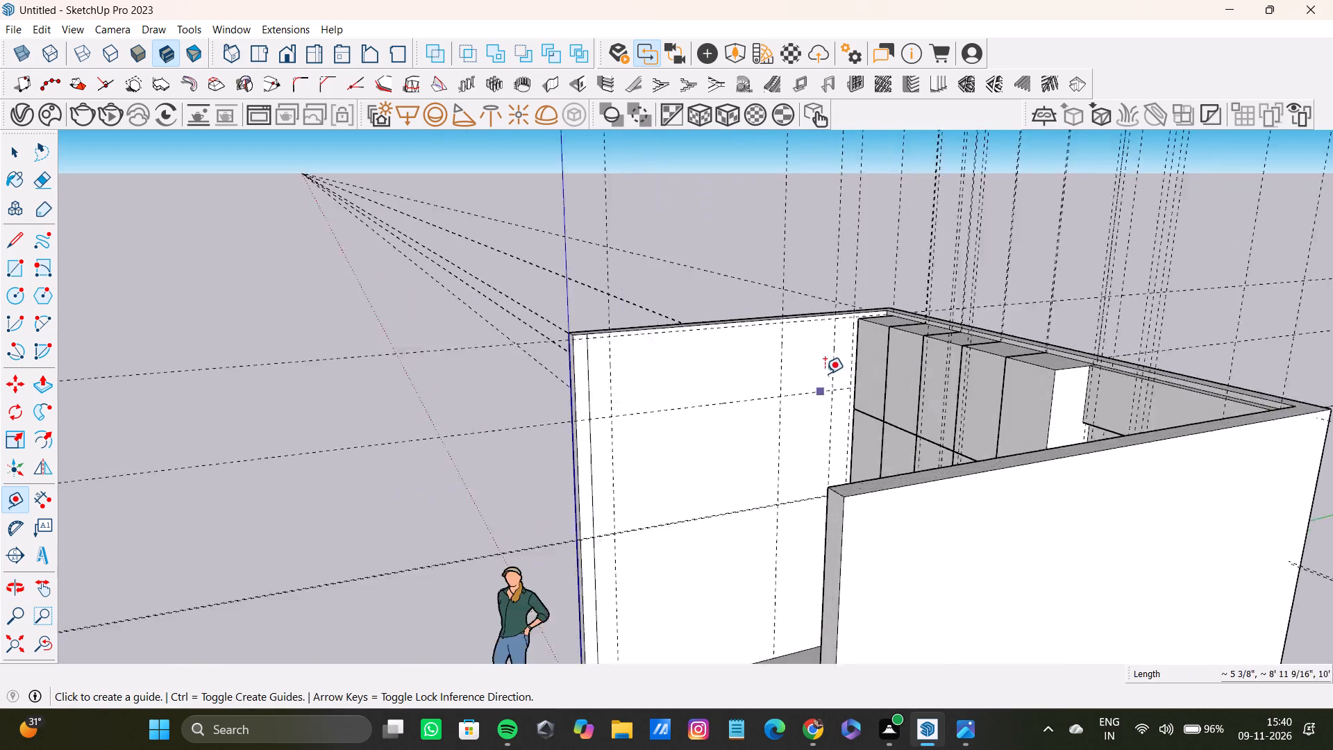
scroll(825, 374, up, 9)
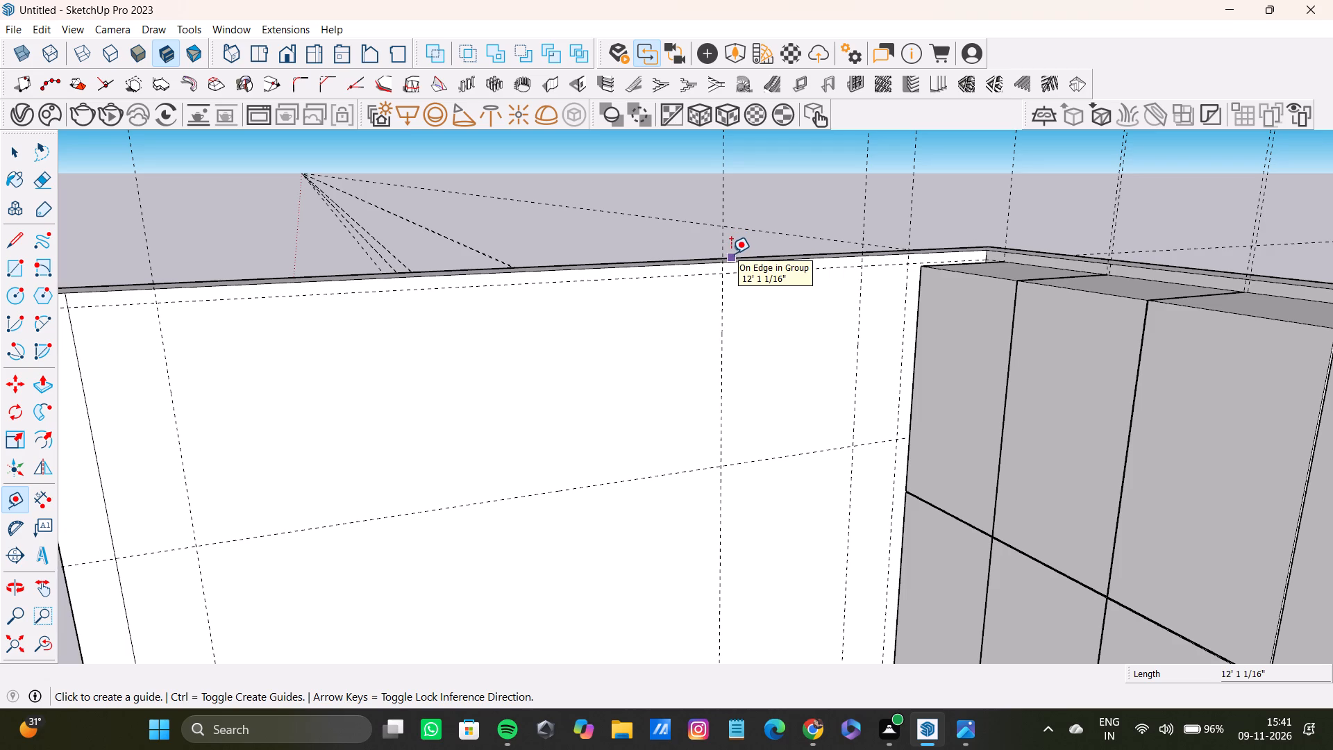
scroll(701, 281, down, 8)
shift+middle_drag(680, 328, 662, 240)
scroll(687, 332, down, 4)
middle_drag(687, 340, 800, 430)
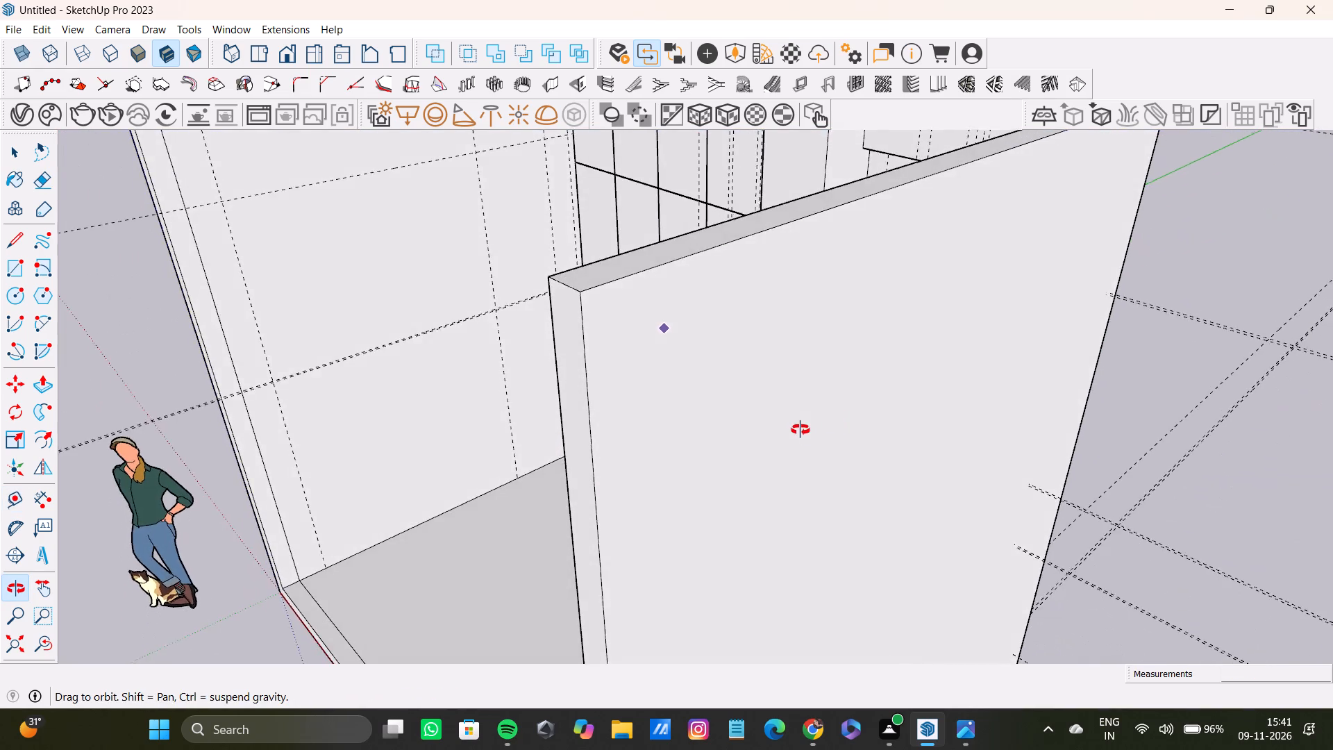
middle_drag(800, 430, 912, 487)
scroll(649, 308, up, 8)
shift+middle_drag(561, 240, 703, 425)
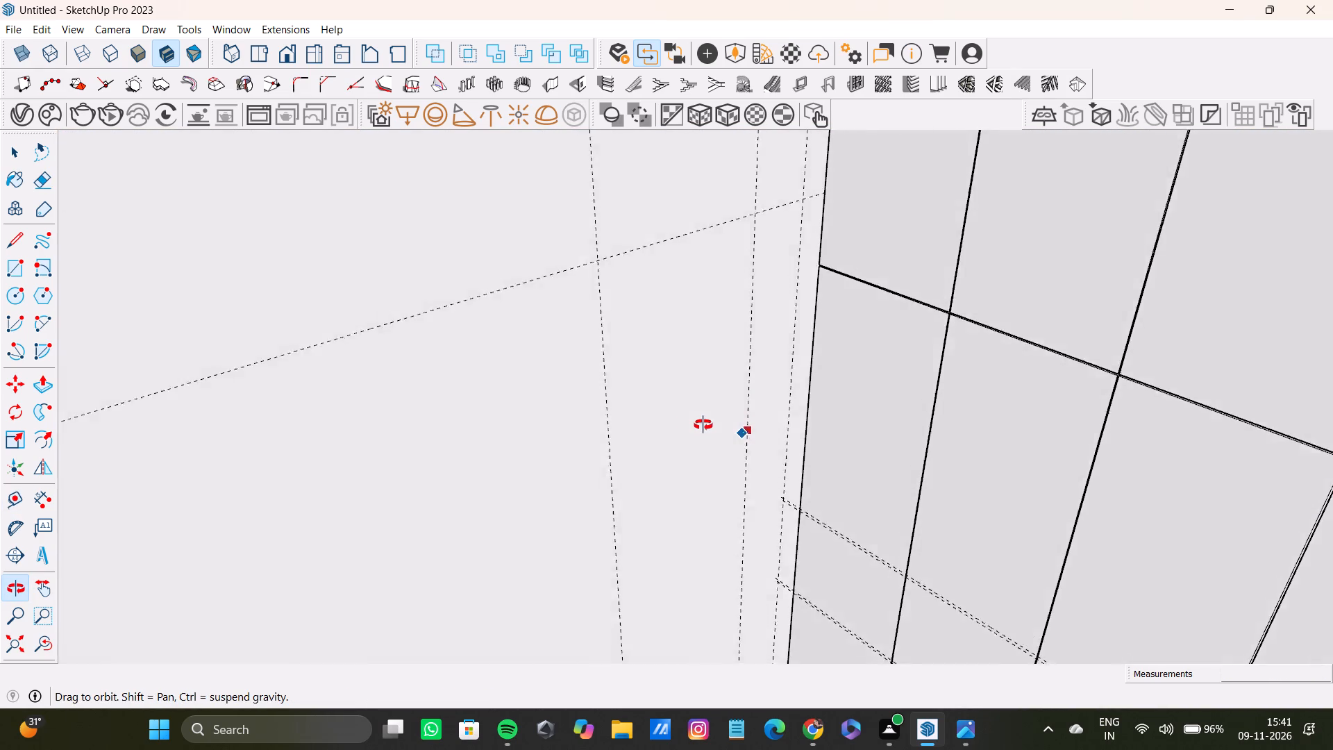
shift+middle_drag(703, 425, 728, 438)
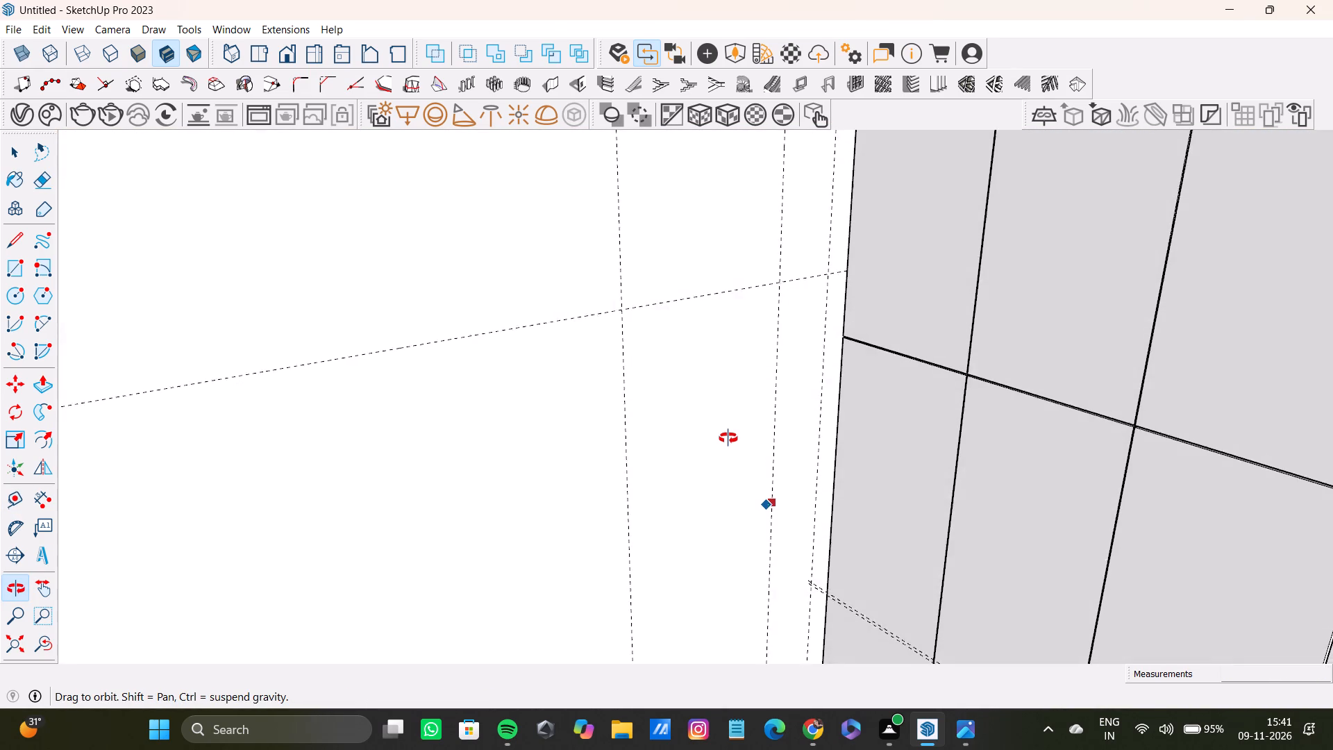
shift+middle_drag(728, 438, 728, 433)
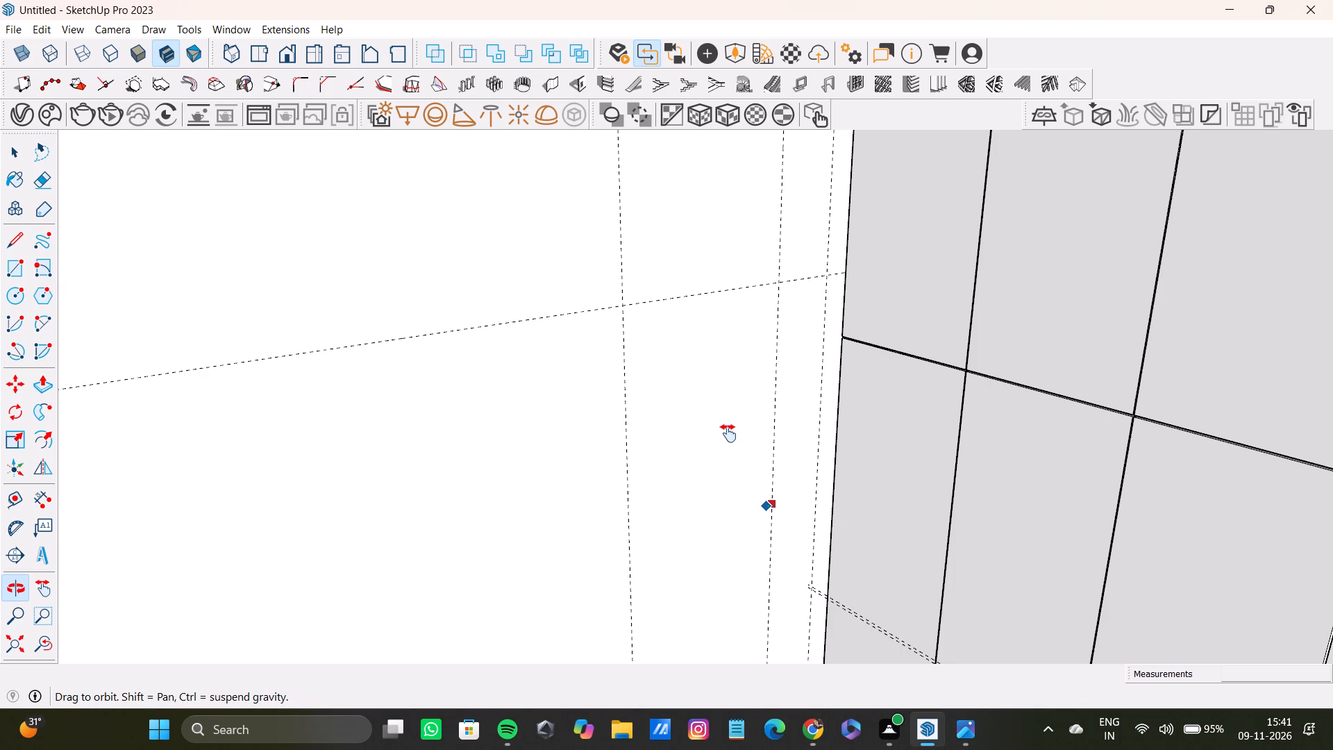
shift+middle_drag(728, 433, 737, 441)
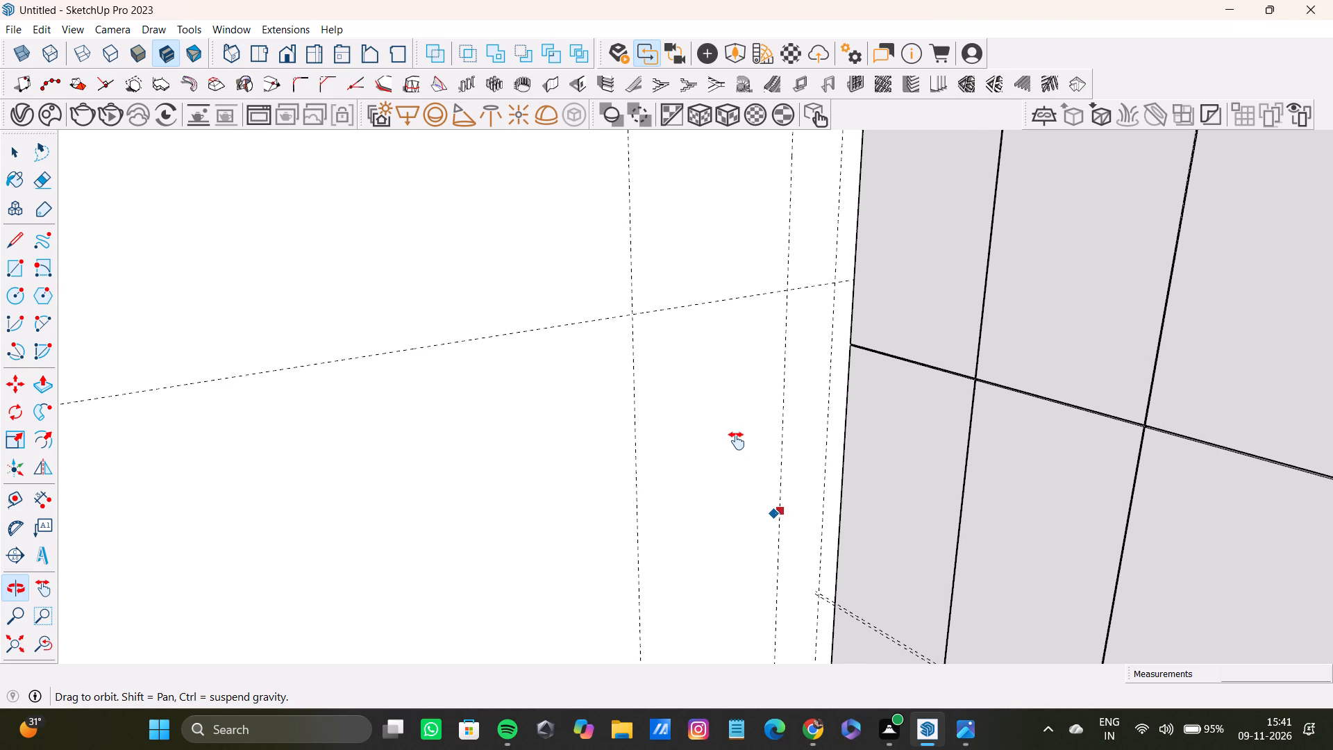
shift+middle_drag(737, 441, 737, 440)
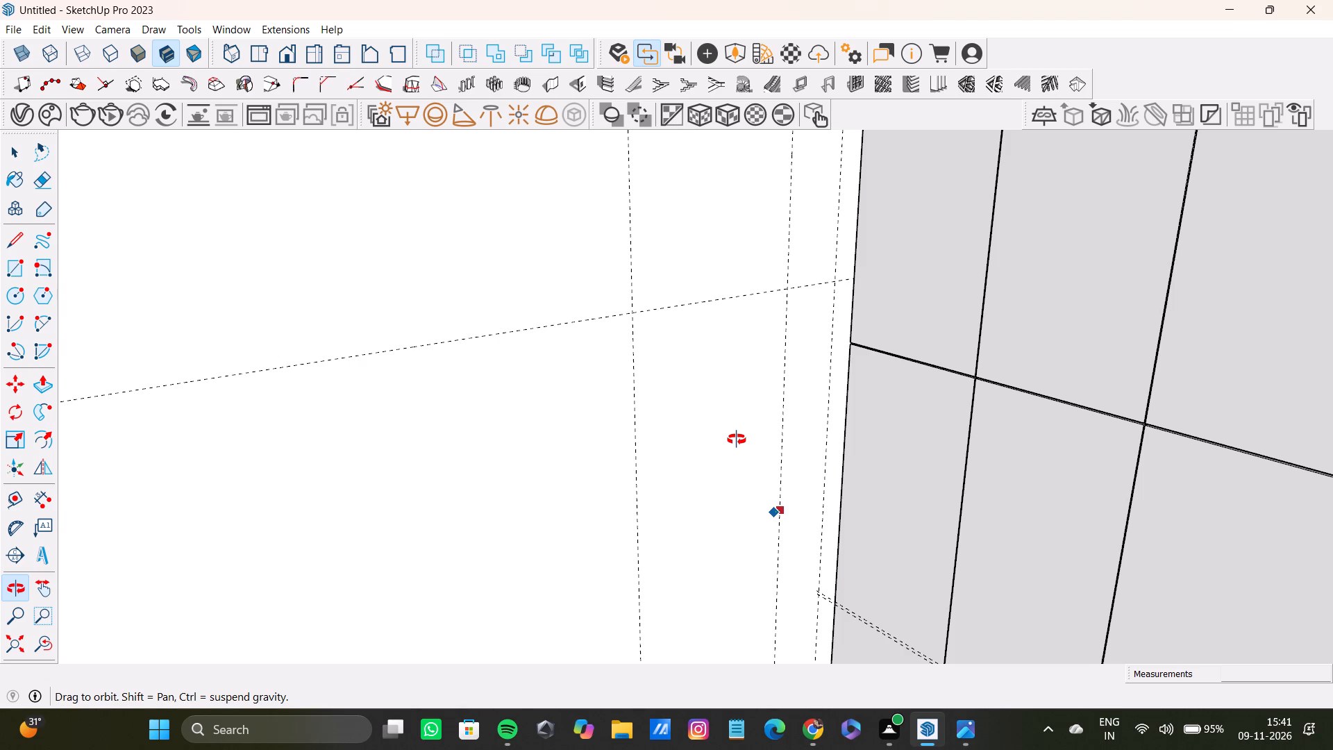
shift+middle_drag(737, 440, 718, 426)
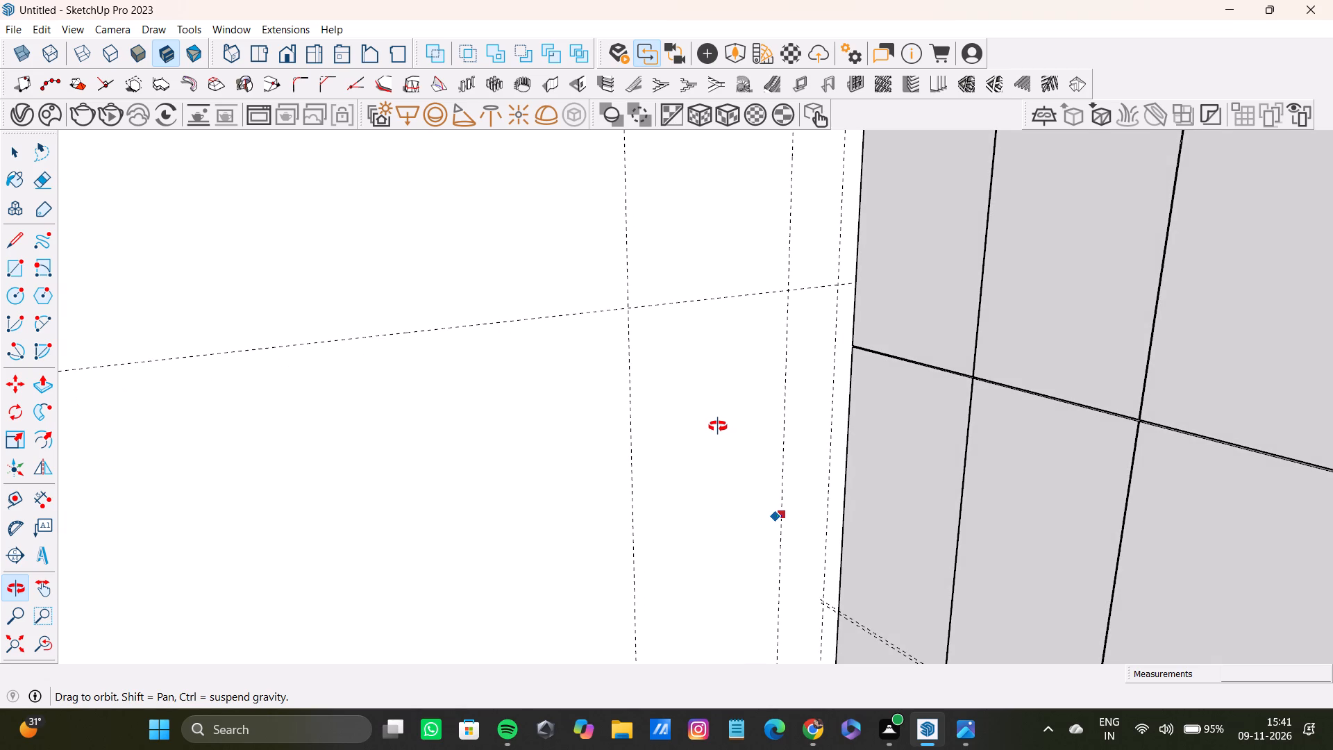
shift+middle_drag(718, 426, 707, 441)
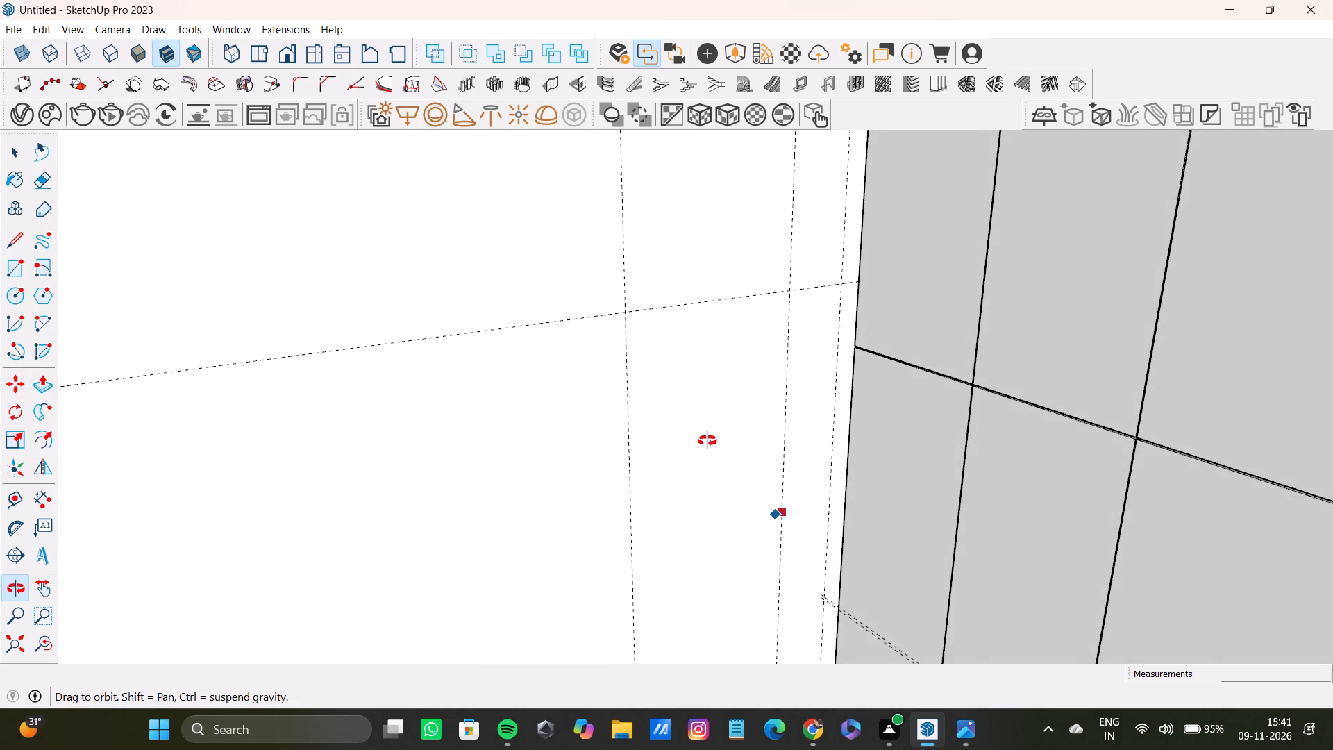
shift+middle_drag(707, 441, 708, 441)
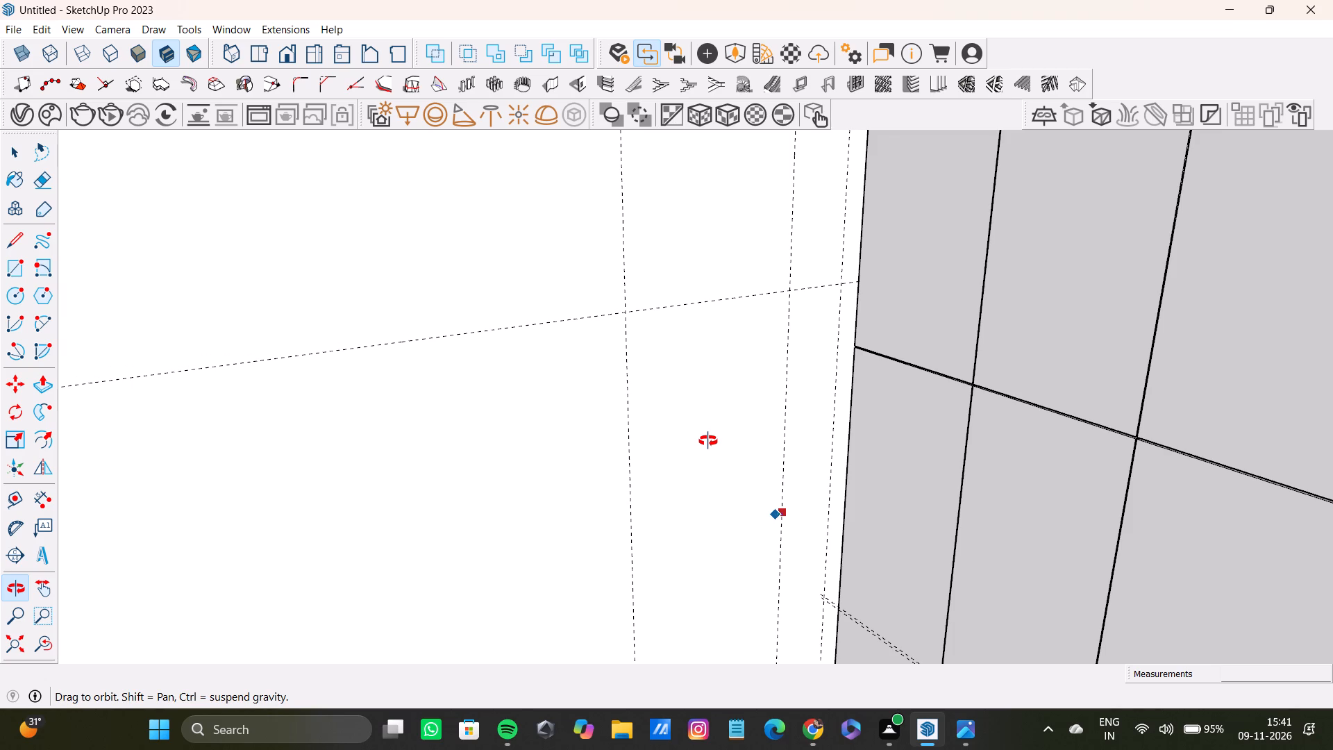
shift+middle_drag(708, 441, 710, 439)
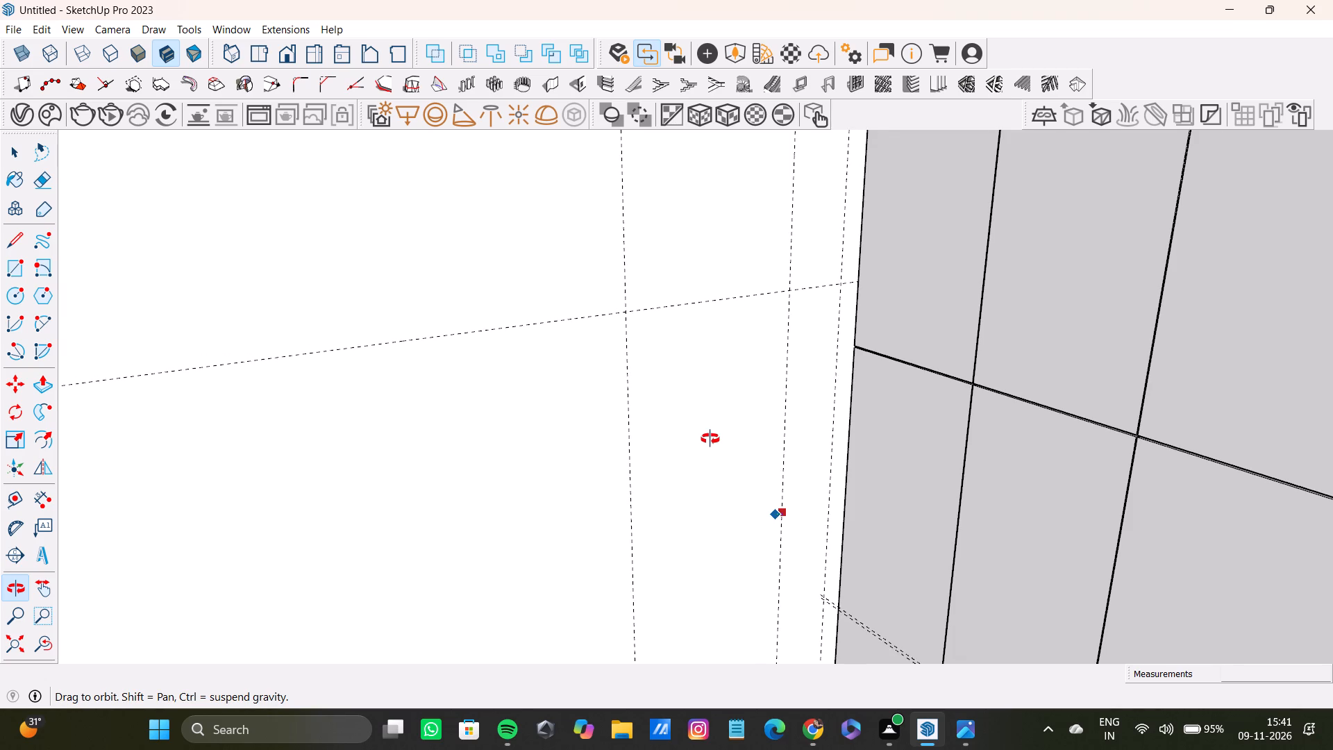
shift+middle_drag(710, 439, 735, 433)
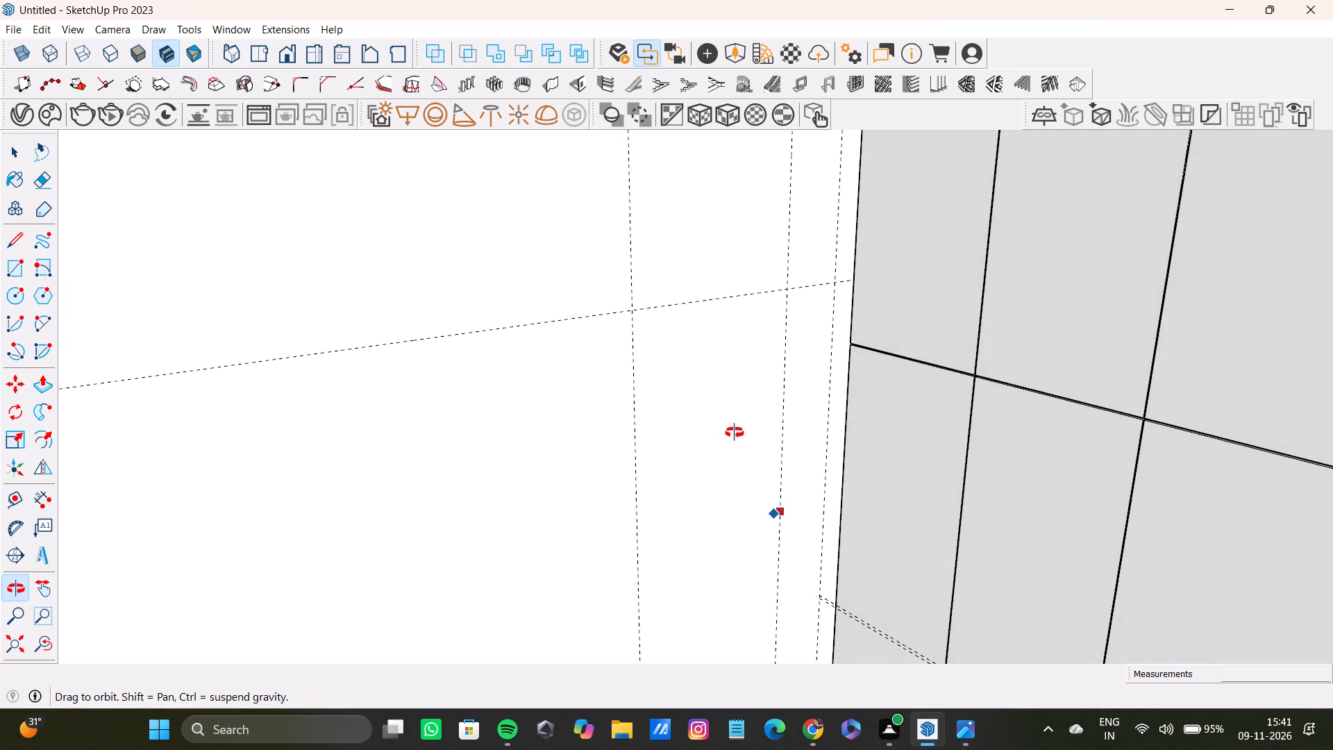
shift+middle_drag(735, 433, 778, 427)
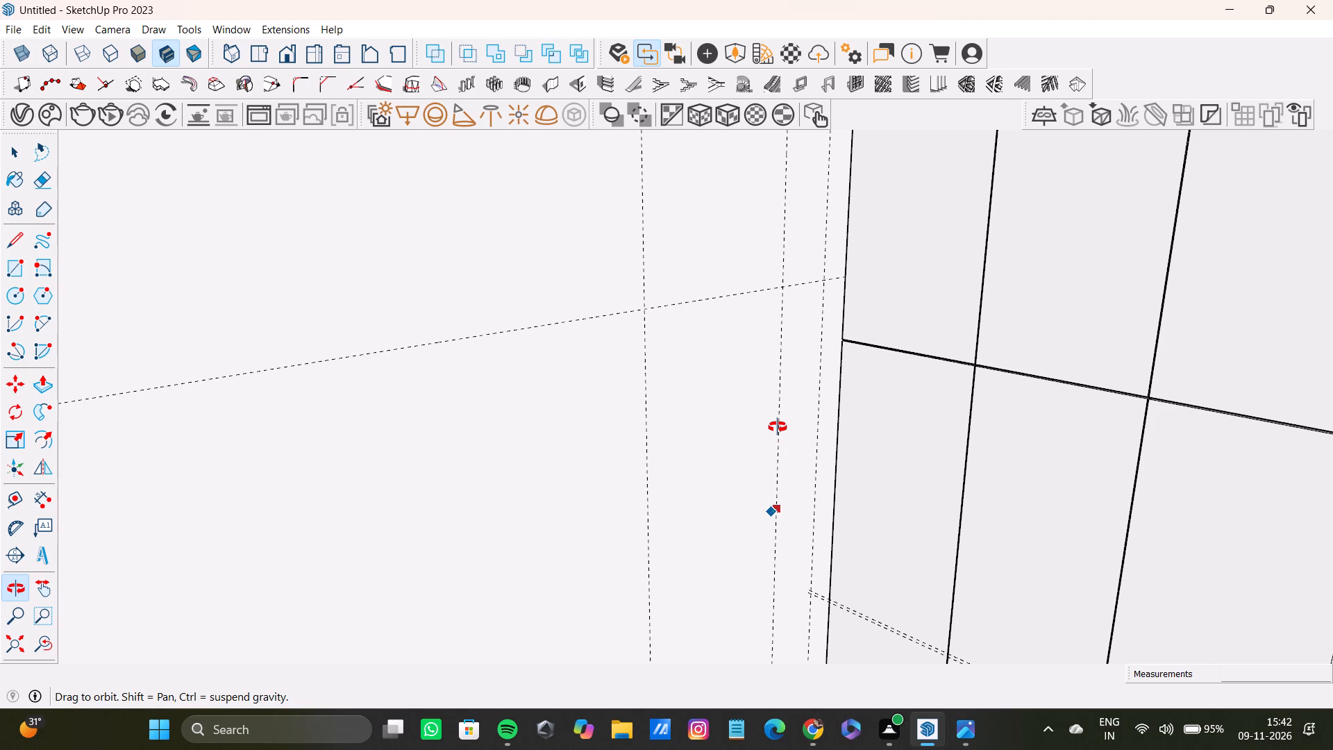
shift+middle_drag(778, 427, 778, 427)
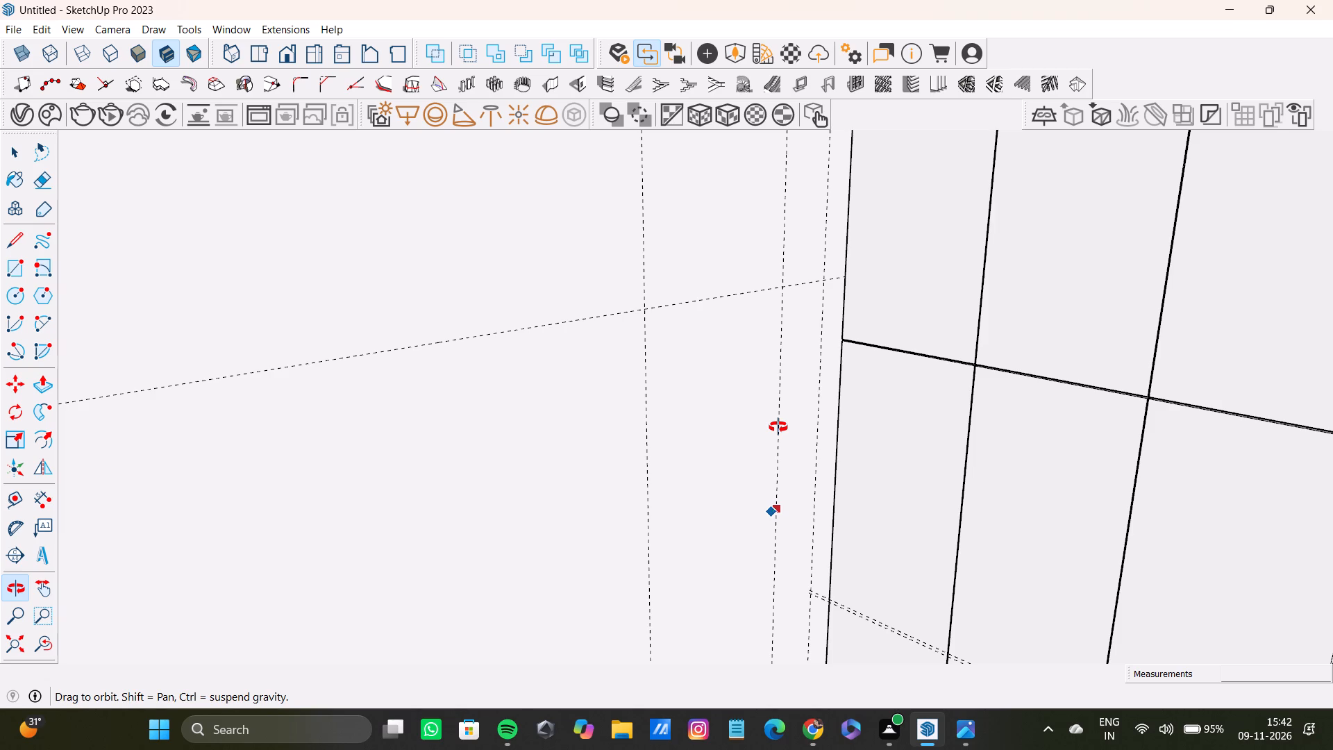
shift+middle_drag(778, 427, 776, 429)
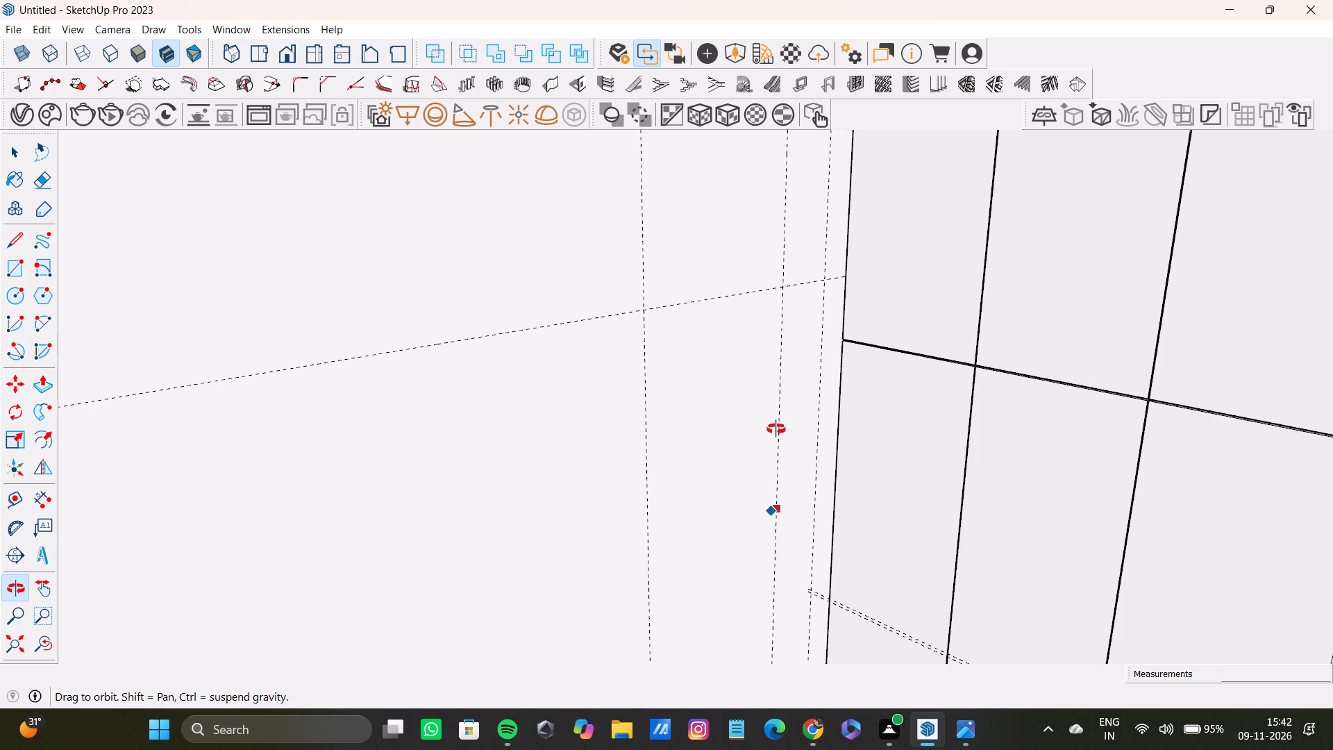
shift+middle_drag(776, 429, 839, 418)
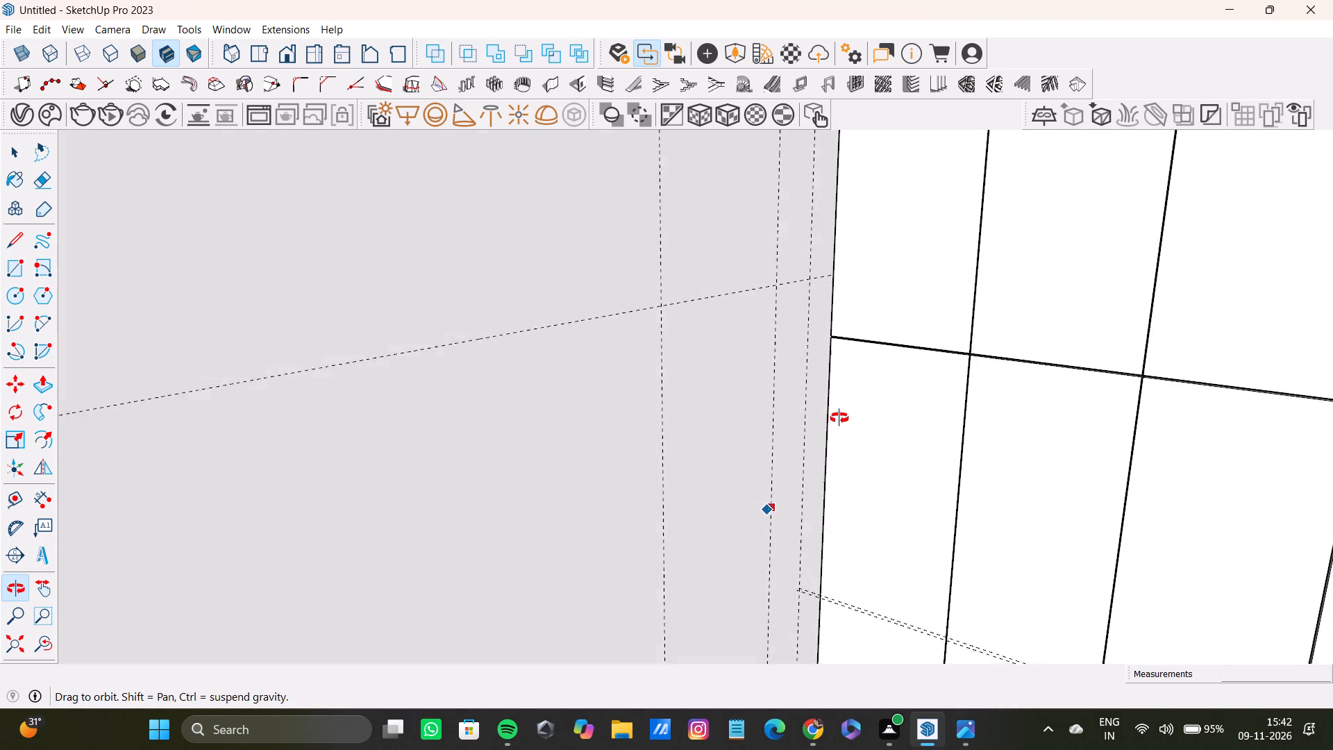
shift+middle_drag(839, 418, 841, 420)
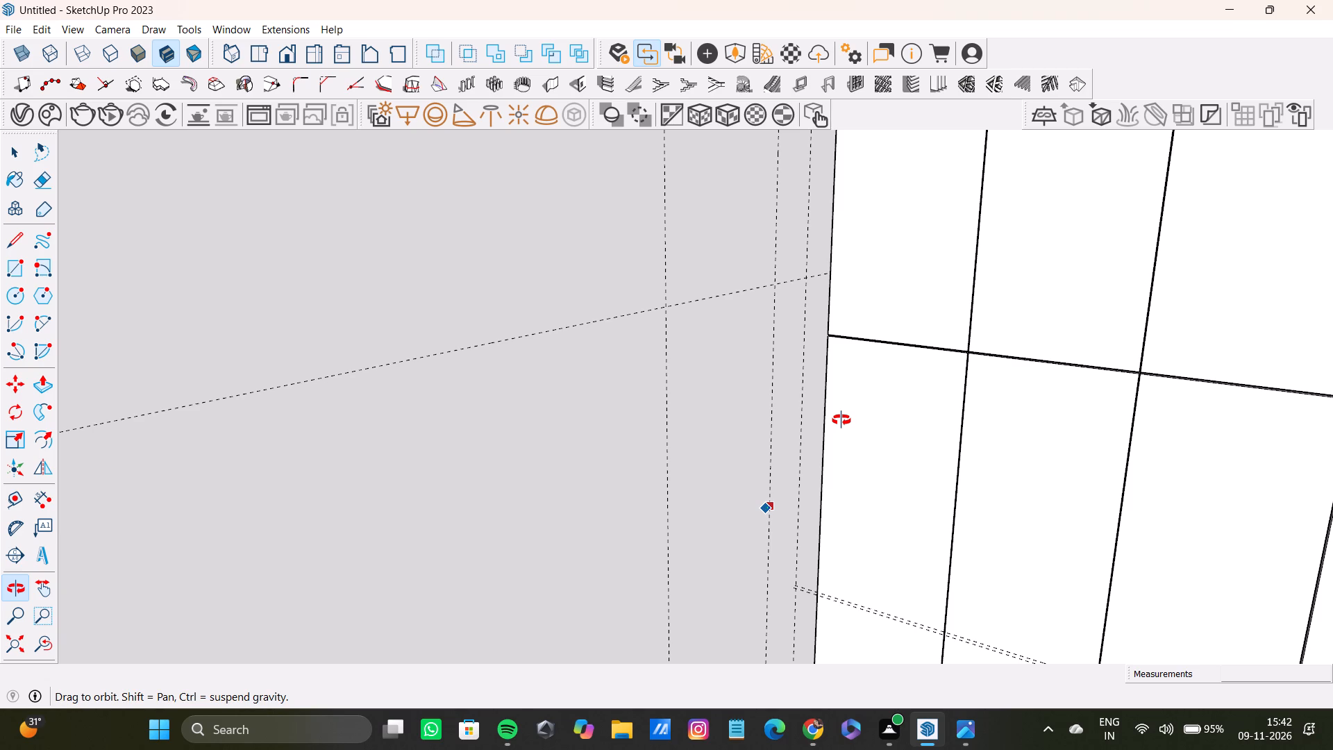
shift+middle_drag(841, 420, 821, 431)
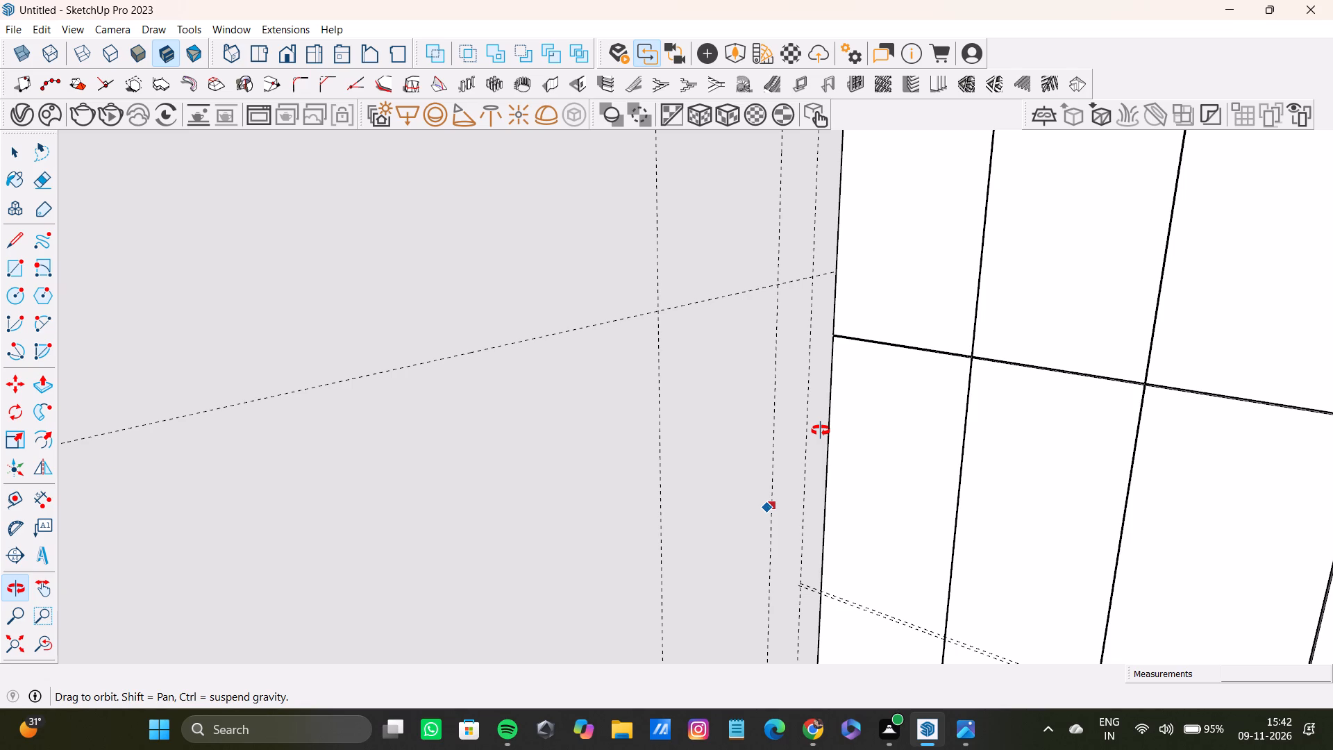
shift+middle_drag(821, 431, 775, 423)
Place a horizontal guide on the blank wall 3' 5 9/16" below the guide near its top, level with the cabinets' horizontal joint.
scroll(765, 421, down, 15)
shift+scroll(699, 477, up, 1)
shift+middle_drag(699, 477, 666, 487)
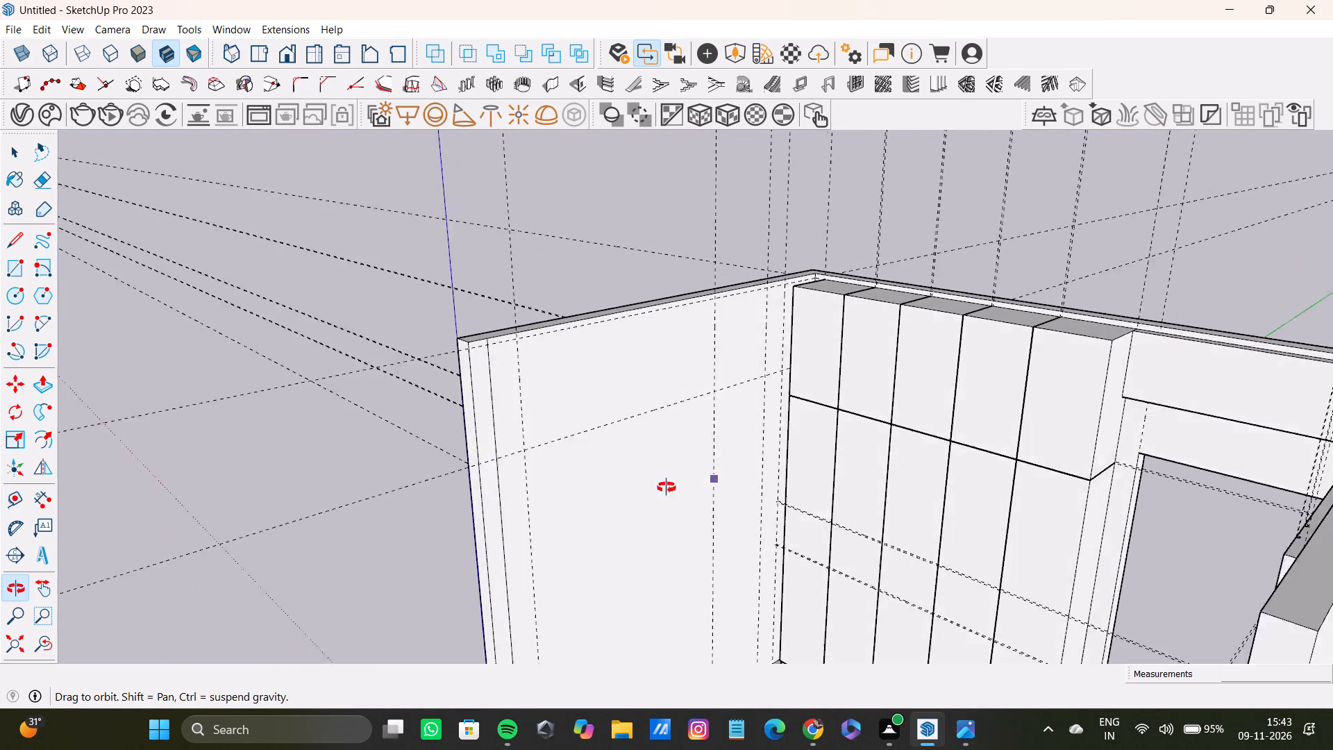
shift+middle_drag(666, 487, 654, 458)
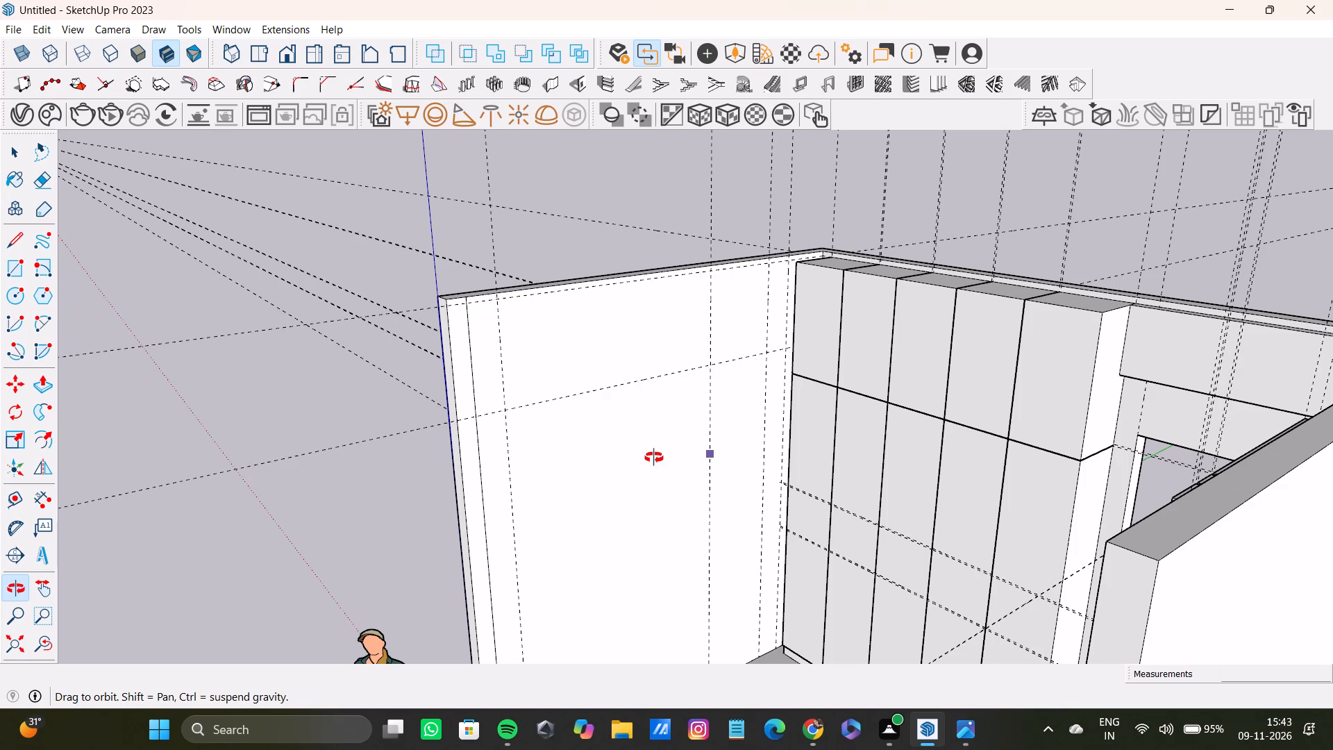
shift+middle_drag(654, 458, 680, 454)
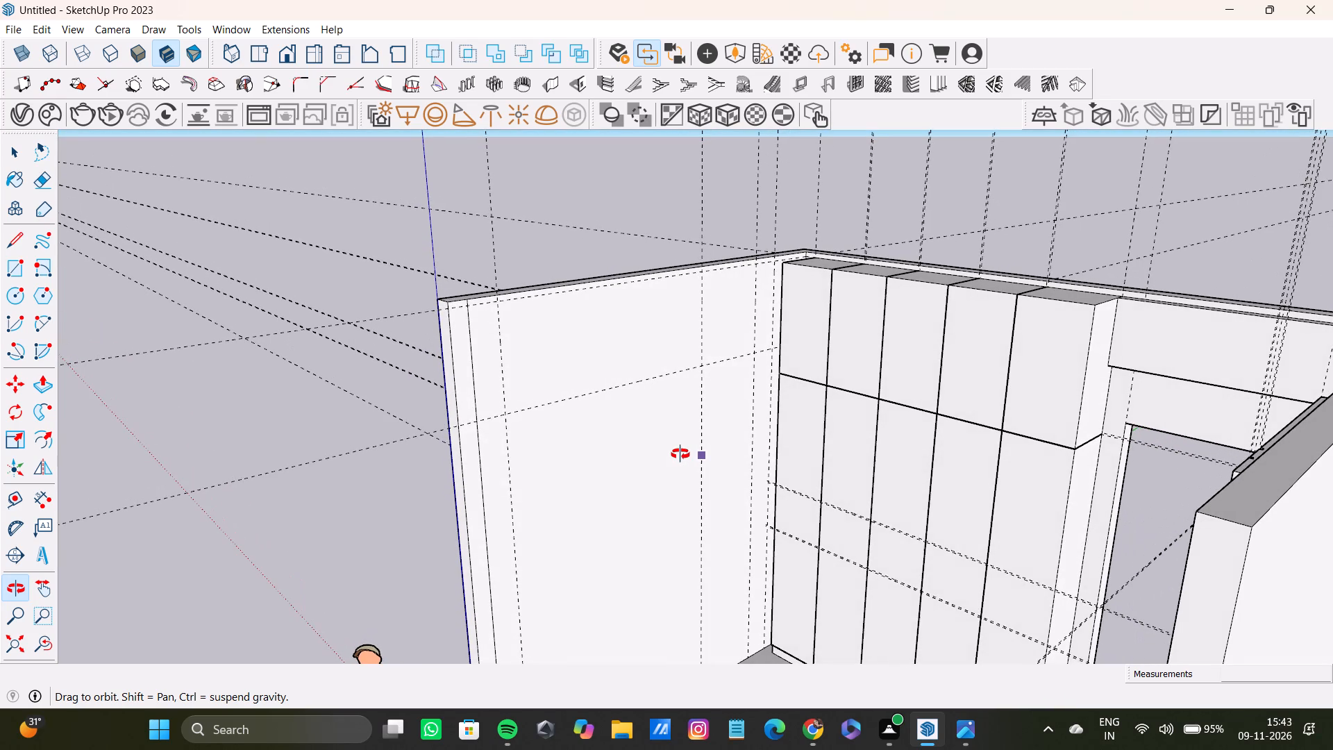
shift+middle_drag(680, 454, 656, 454)
middle_click(656, 454)
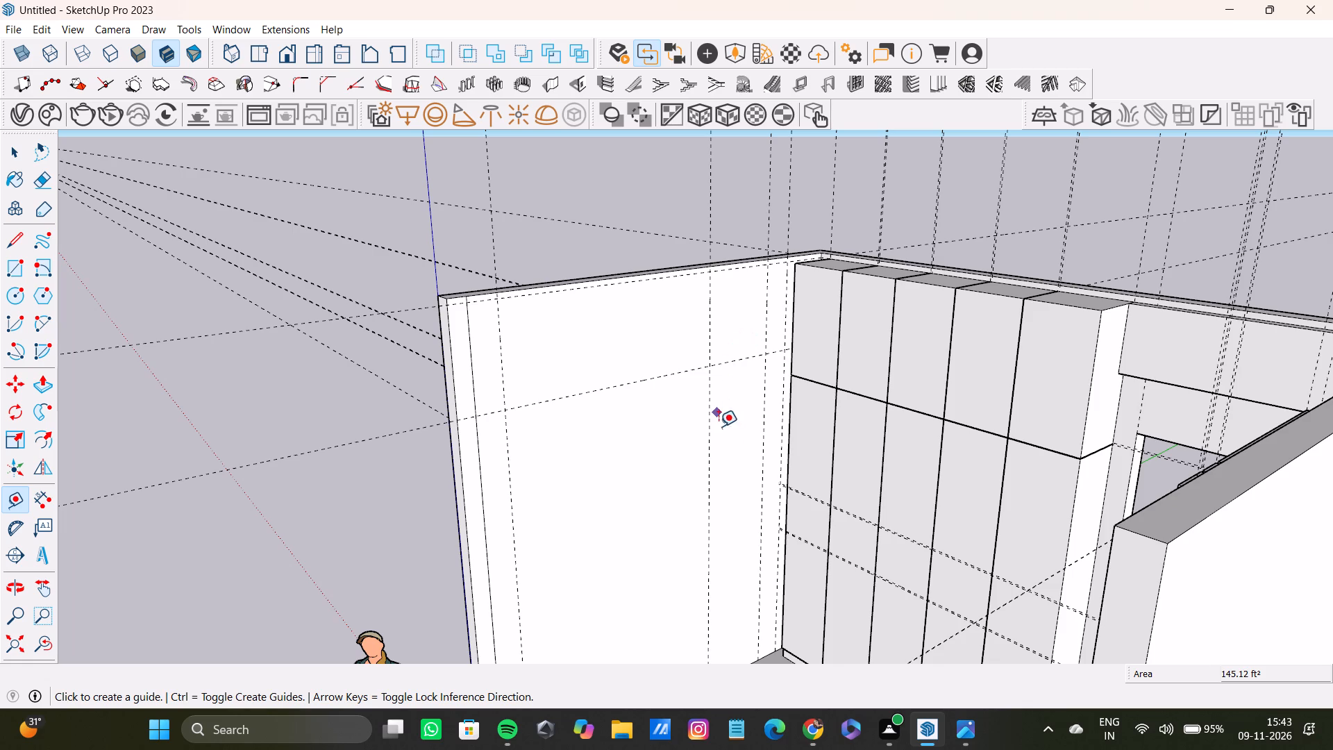
scroll(739, 303, up, 14)
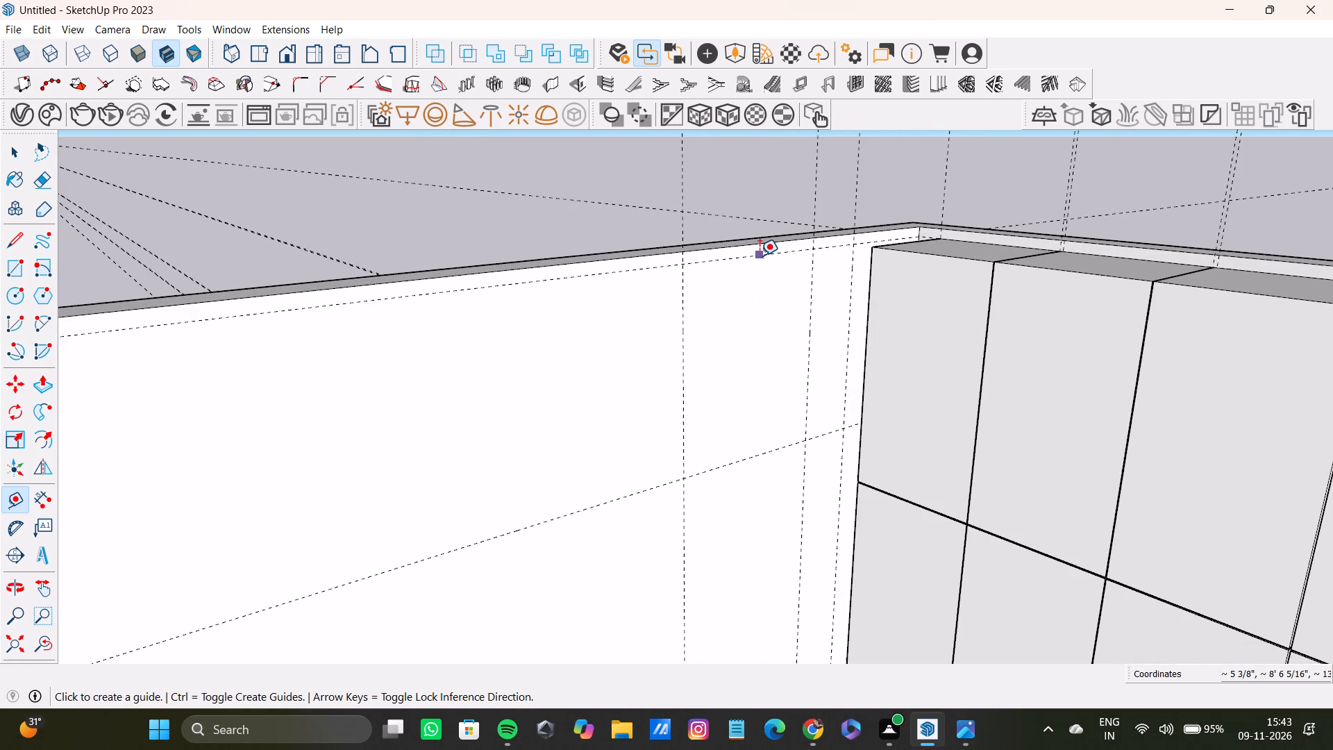
click(759, 255)
scroll(775, 356, down, 3)
shift+middle_drag(780, 412, 776, 350)
scroll(808, 374, up, 7)
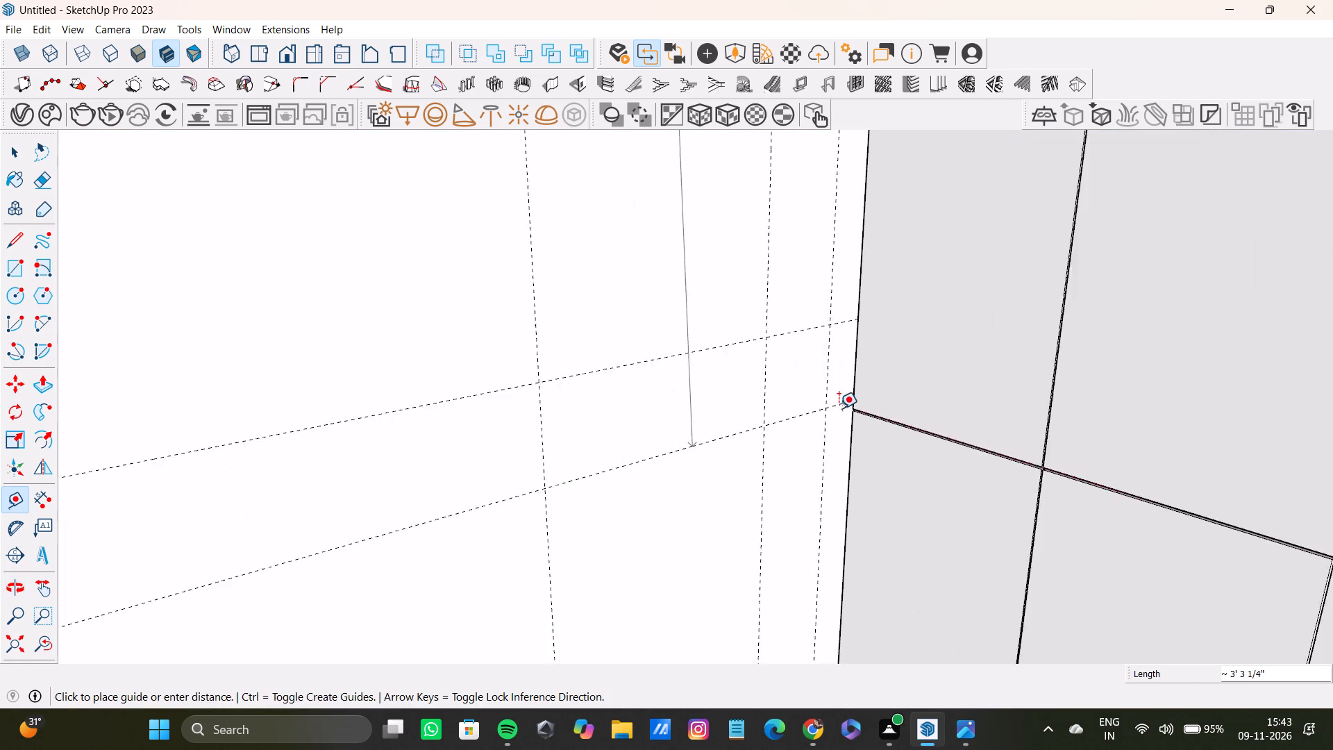
scroll(839, 408, up, 8)
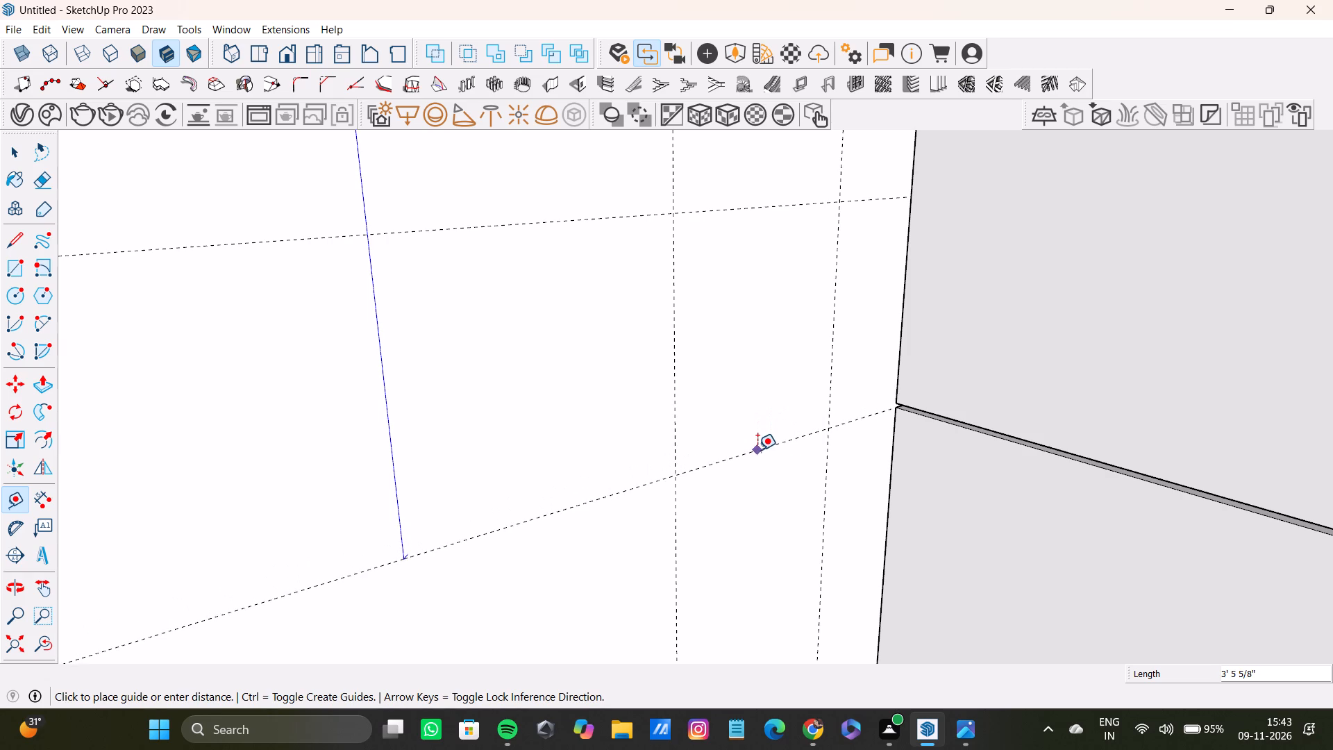
click(718, 460)
Examine the horizontal and vertical guides on the blank wall against the adjoining tall cabinets.
scroll(712, 460, down, 6)
shift+middle_drag(707, 460, 757, 269)
scroll(684, 329, down, 4)
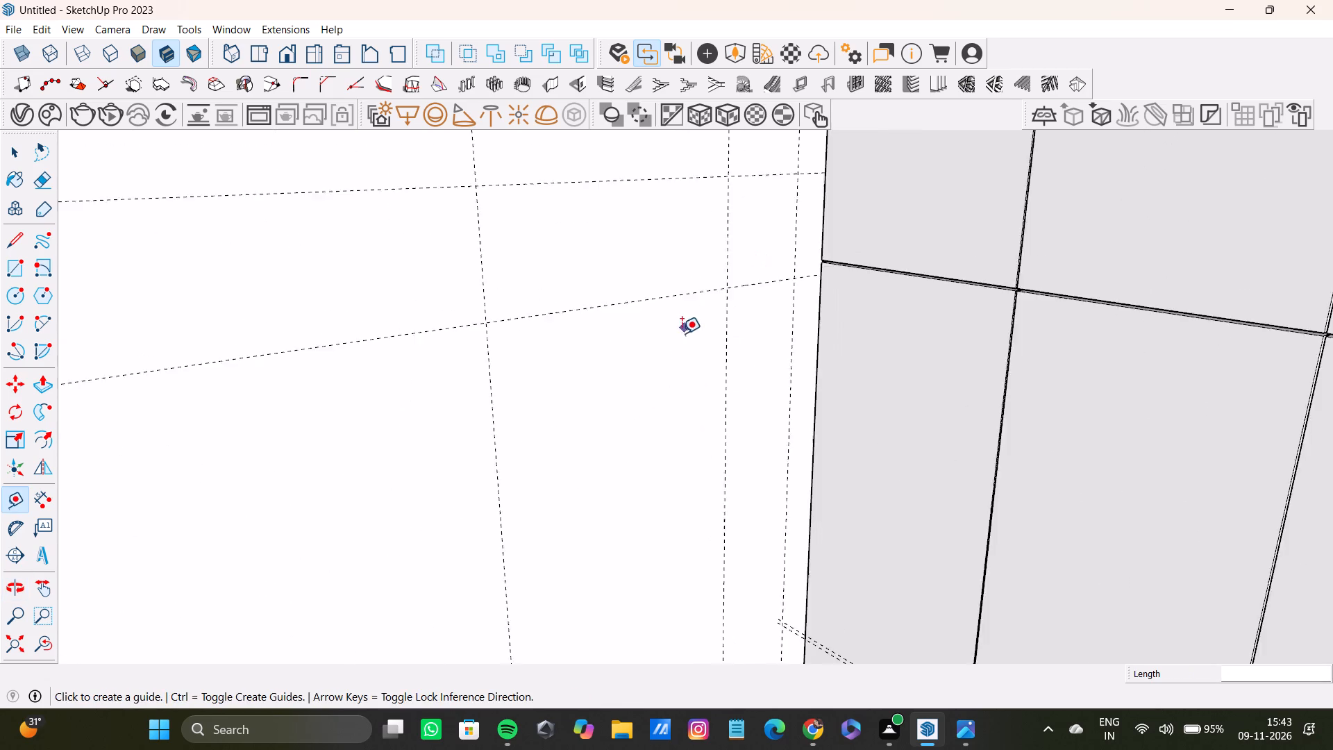
scroll(682, 333, down, 3)
shift+middle_drag(673, 365, 823, 290)
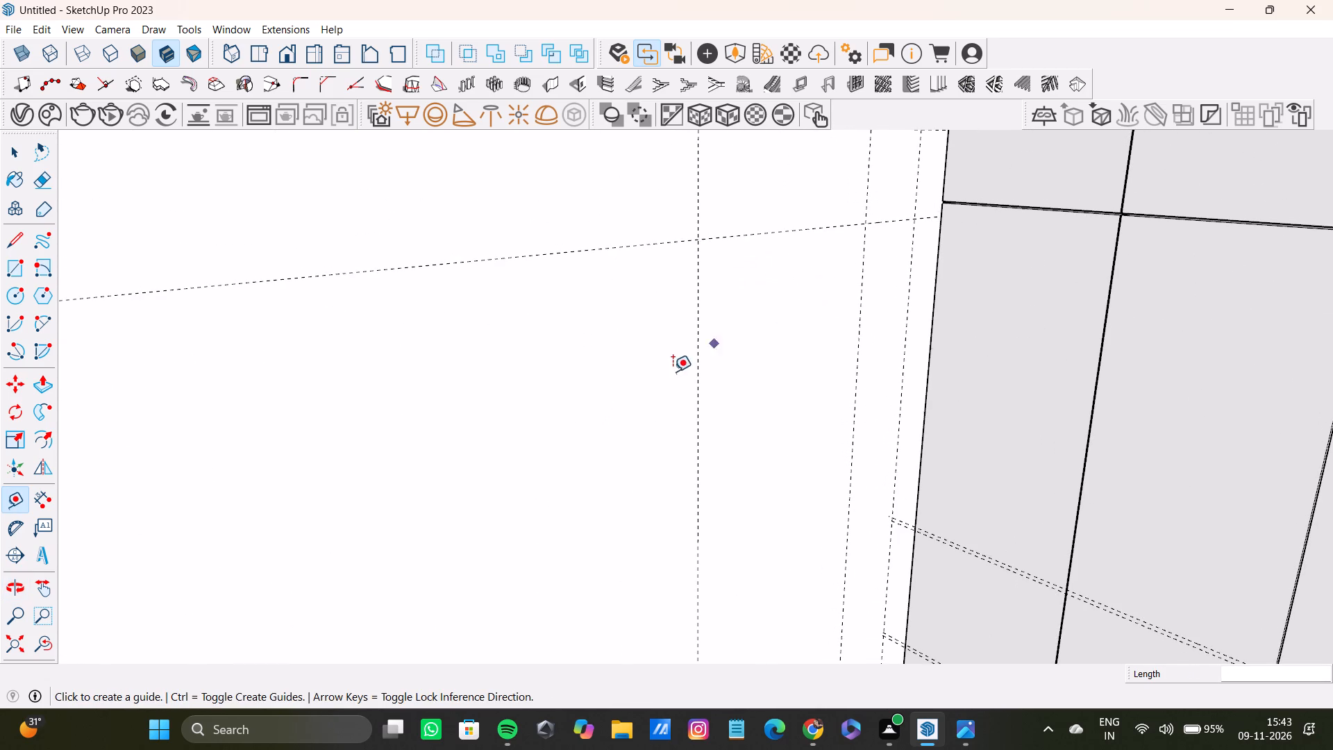
scroll(673, 372, down, 4)
shift+middle_drag(685, 394, 732, 432)
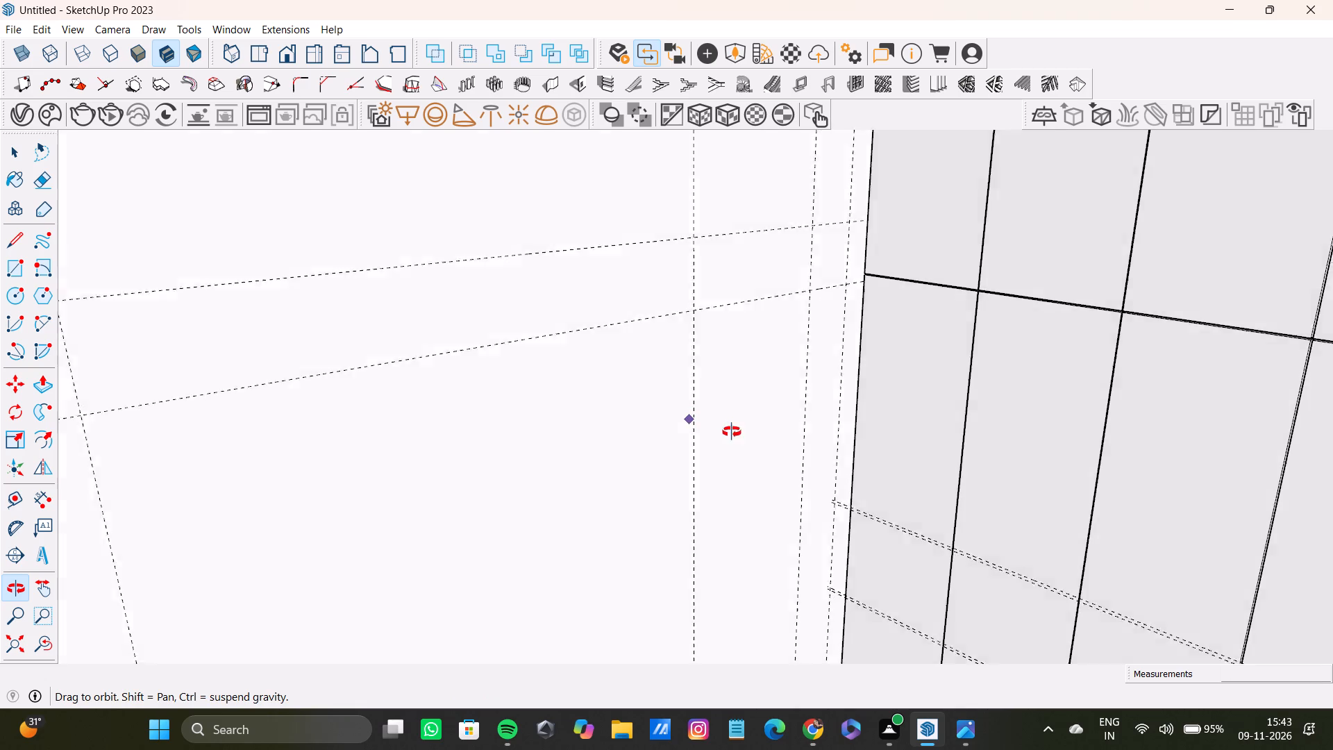
shift+middle_drag(732, 432, 695, 433)
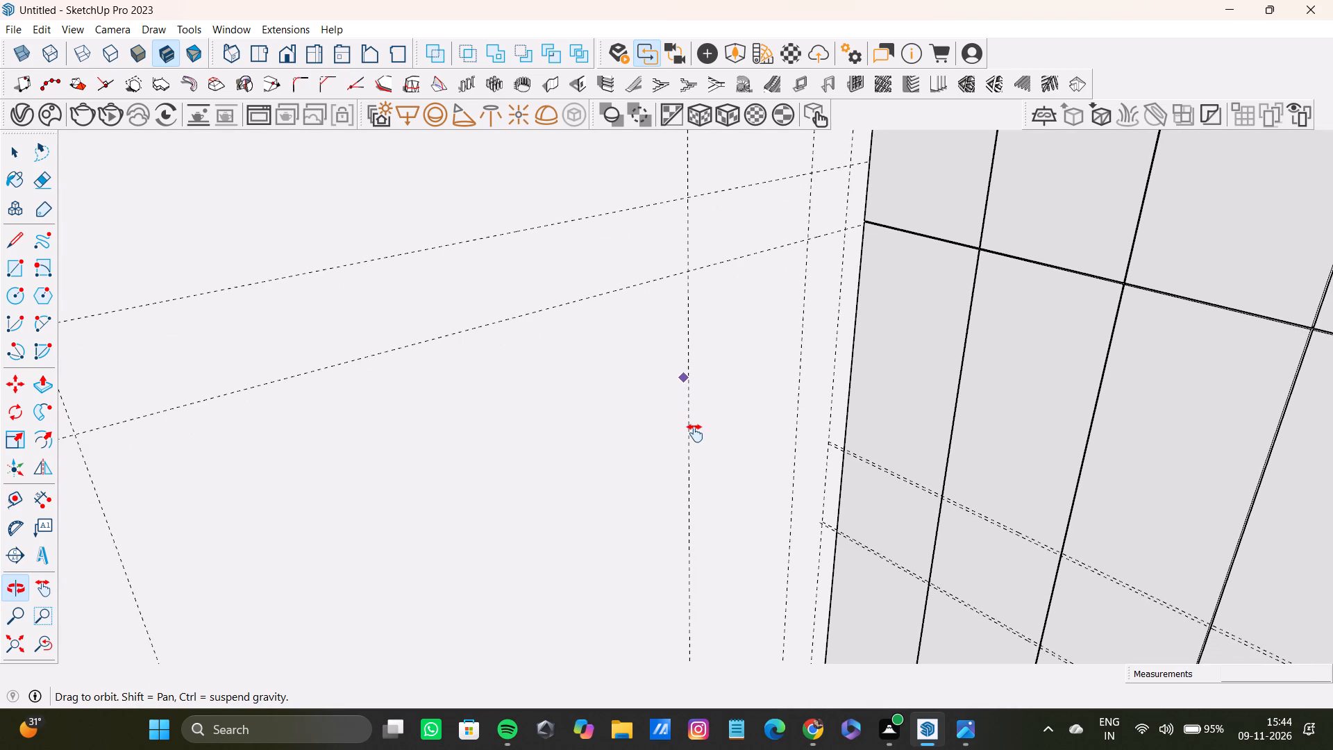
shift+middle_drag(695, 433, 682, 437)
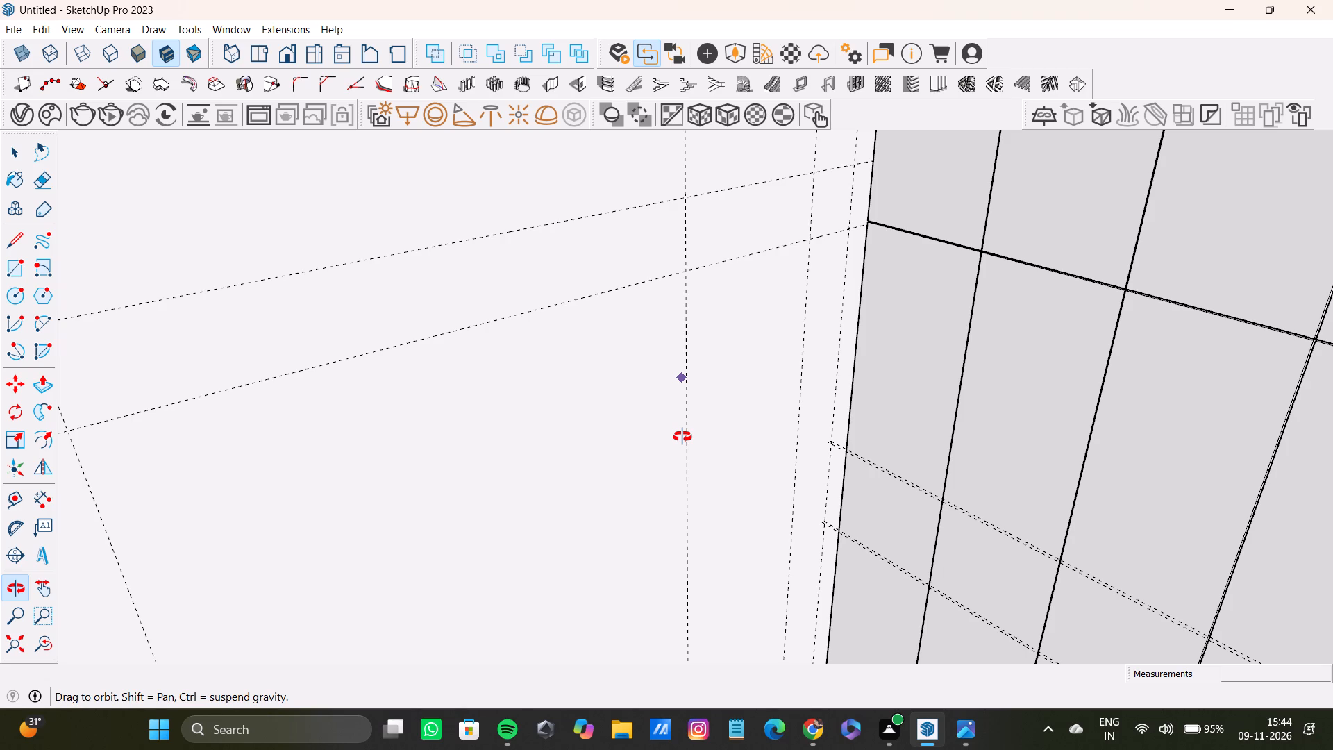
shift+middle_drag(682, 437, 682, 437)
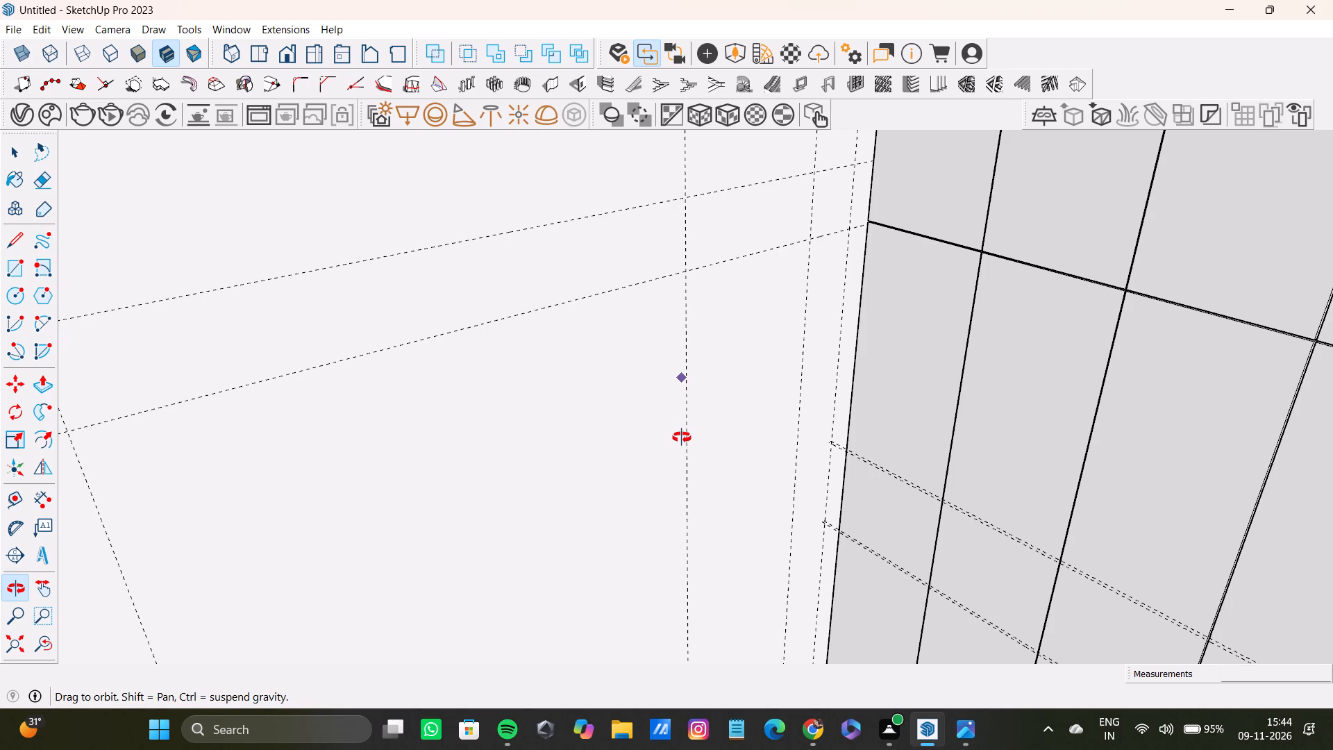
shift+middle_drag(682, 437, 680, 437)
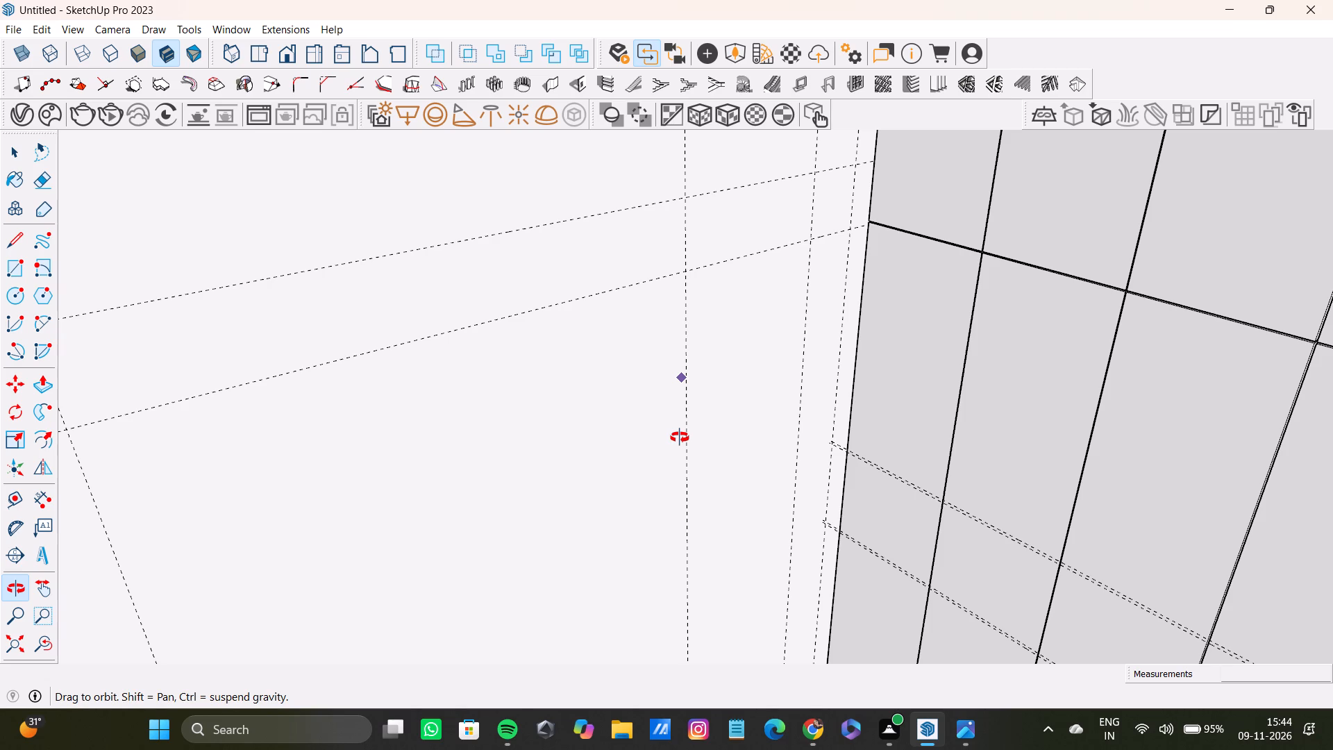
shift+middle_drag(680, 437, 714, 443)
scroll(714, 443, down, 8)
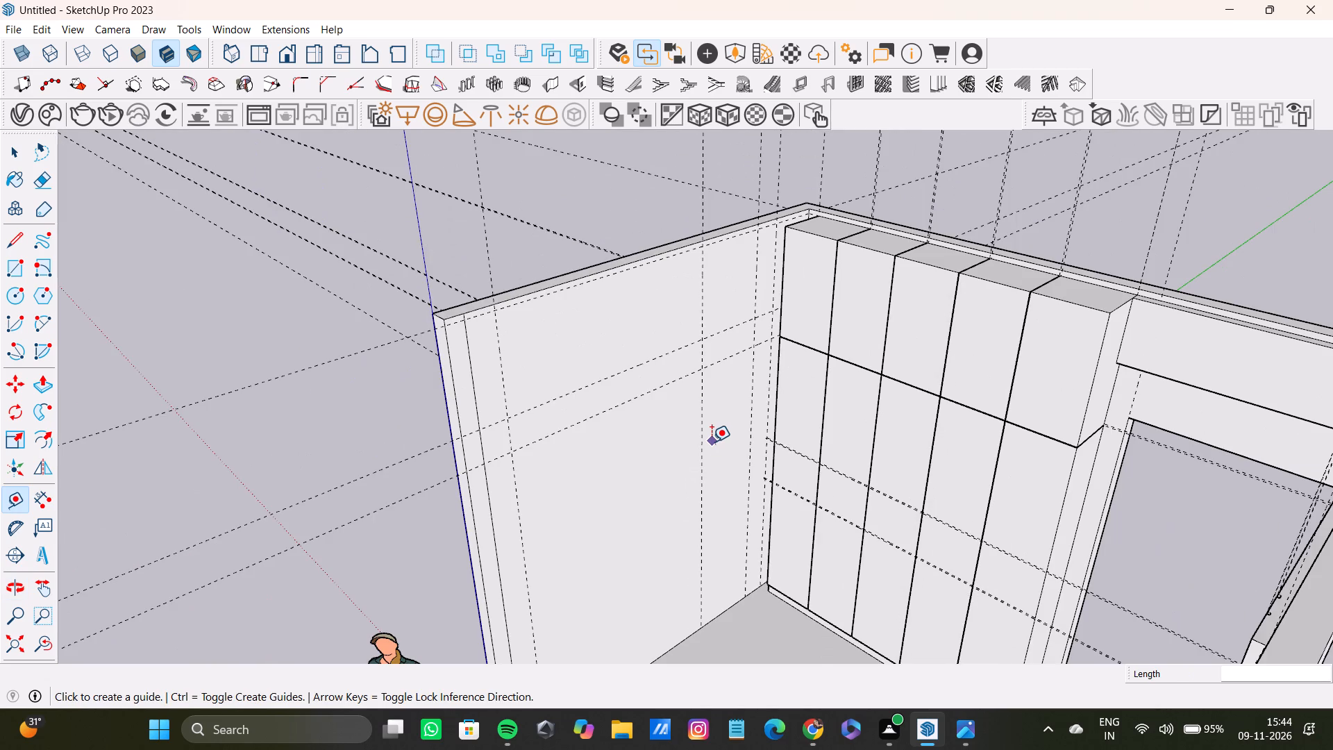
Examine the guides on the blank wall and the corner where it meets the tall cabinets.
shift+middle_drag(712, 442, 685, 420)
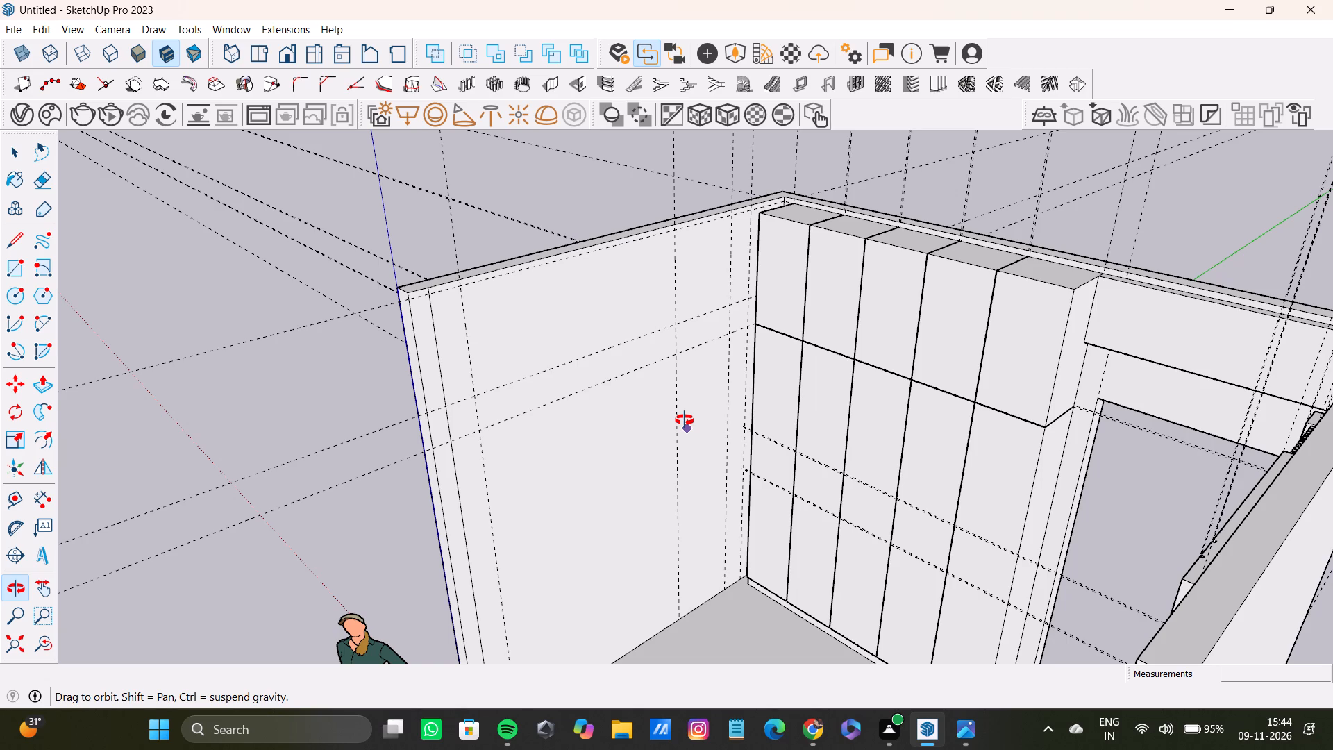
shift+middle_drag(685, 420, 694, 464)
scroll(685, 450, down, 4)
shift+middle_drag(685, 430, 516, 426)
scroll(649, 410, down, 1)
shift+middle_drag(649, 410, 832, 462)
scroll(747, 428, up, 7)
shift+middle_drag(700, 377, 700, 326)
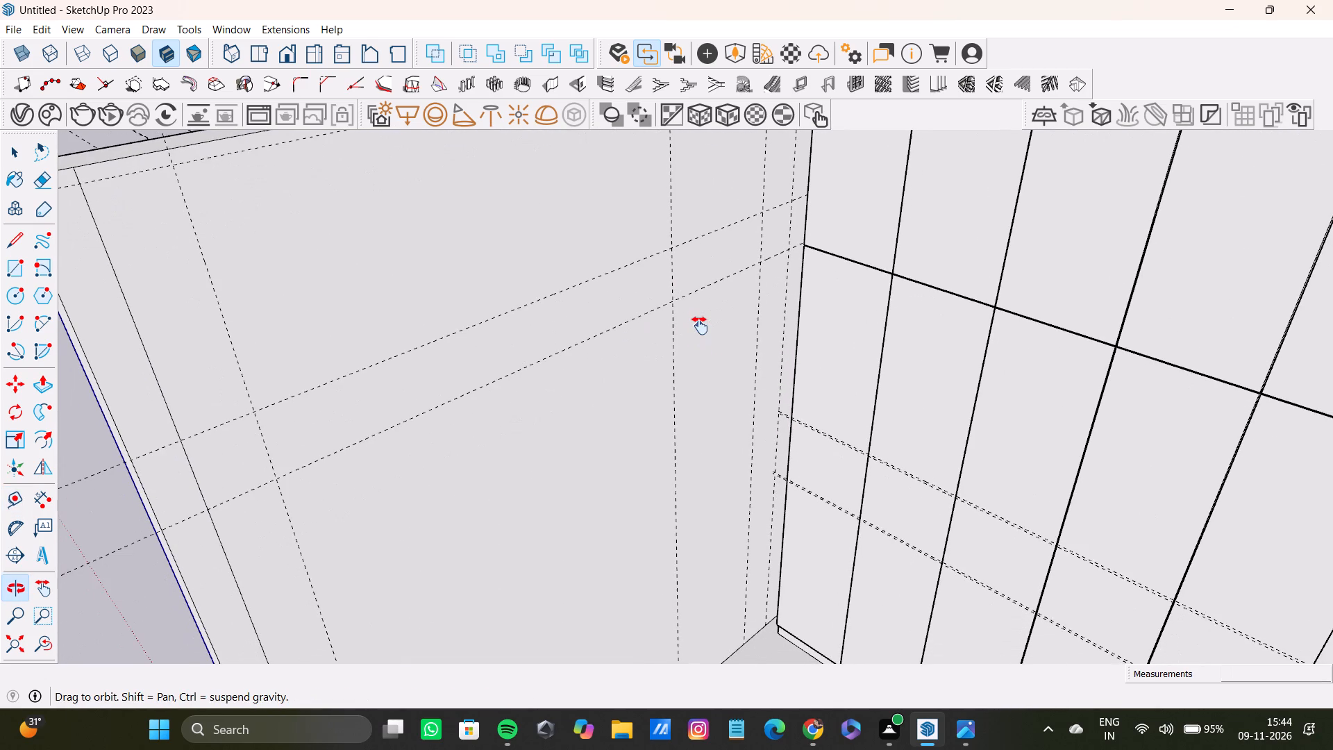
shift+middle_drag(700, 326, 700, 305)
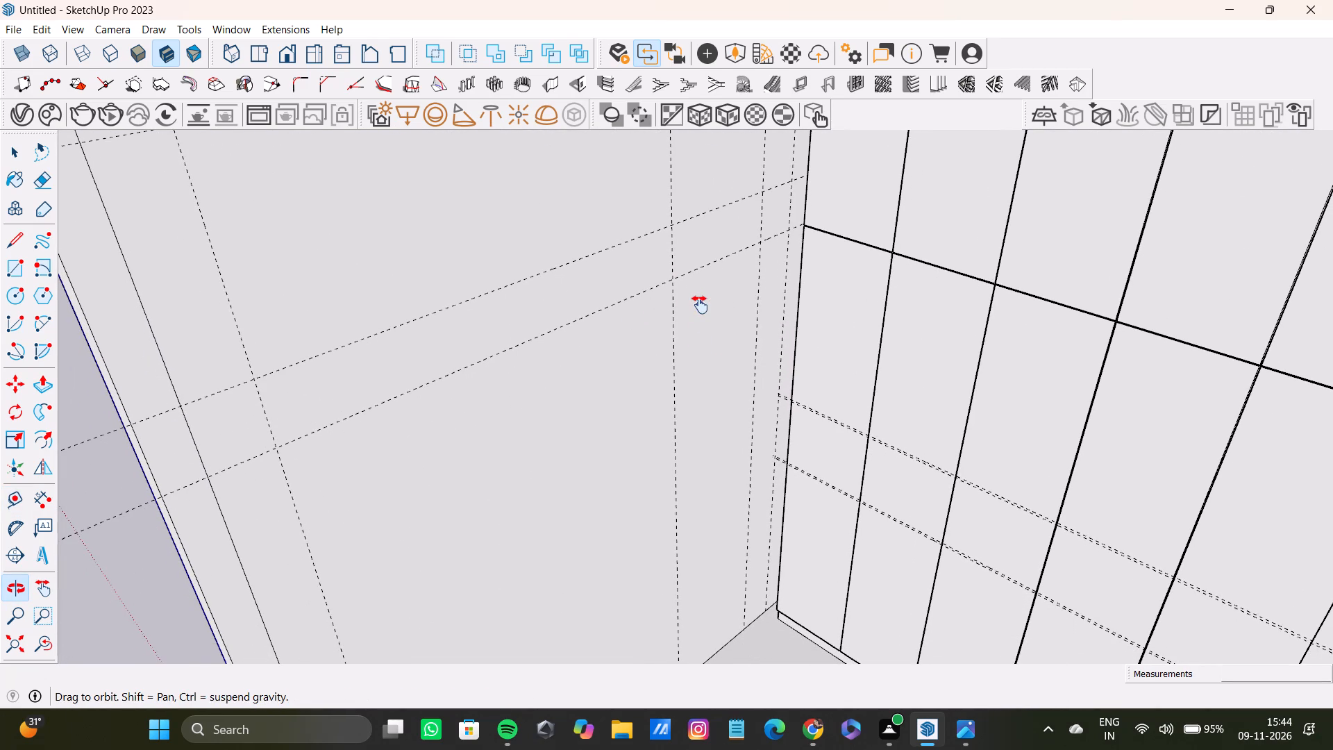
shift+middle_drag(700, 305, 691, 271)
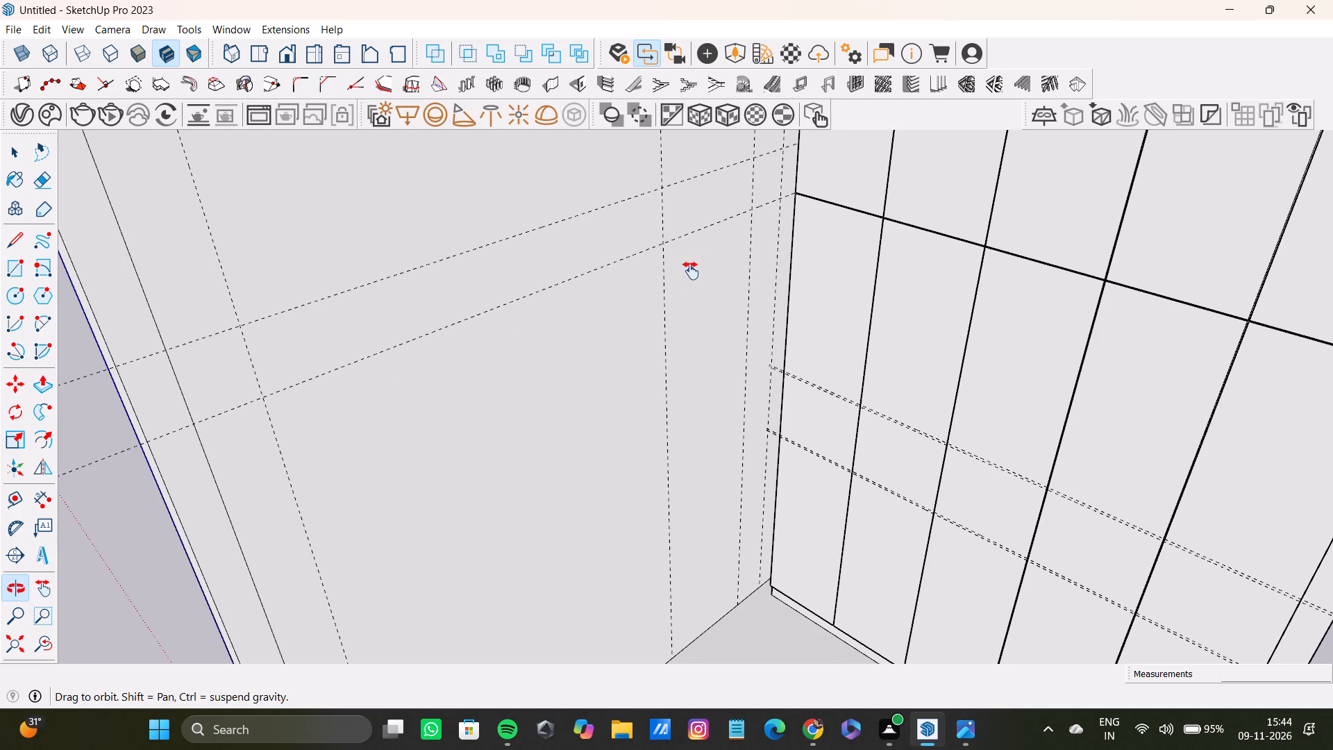
shift+middle_drag(691, 271, 659, 260)
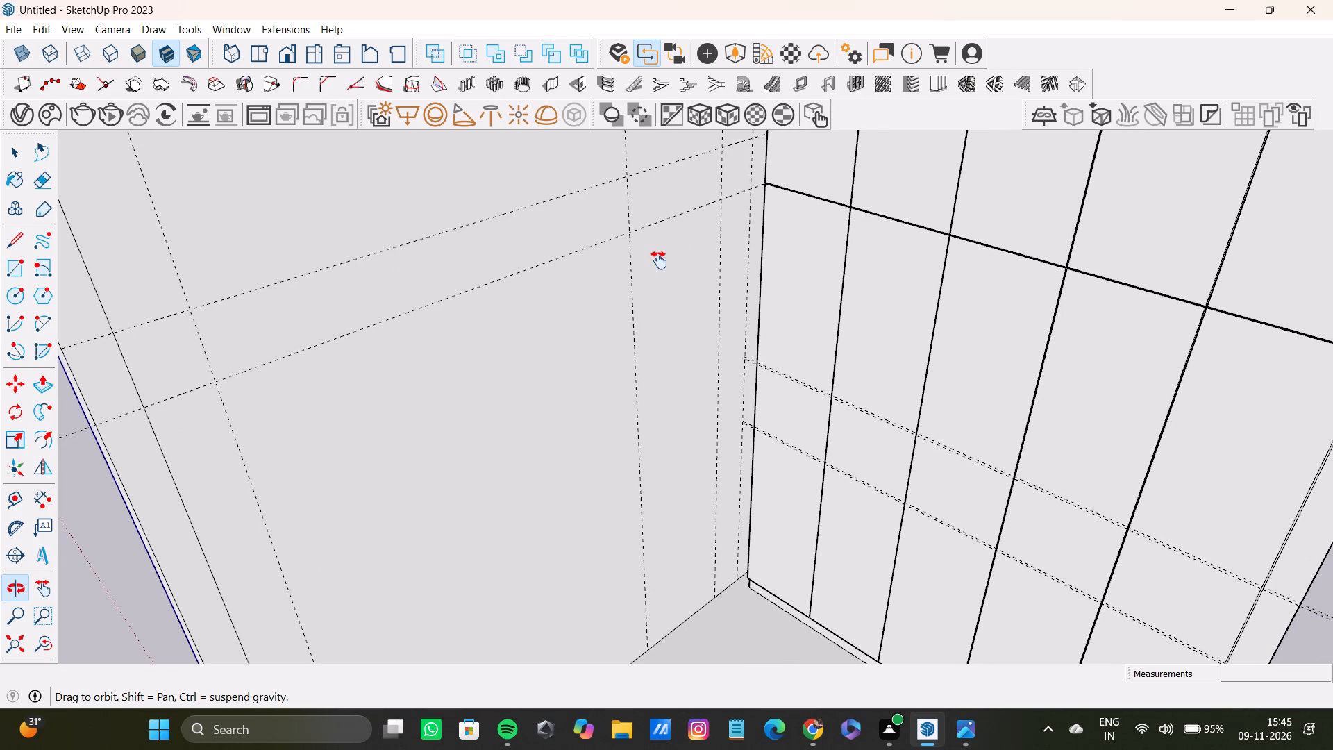
shift+middle_drag(659, 260, 652, 269)
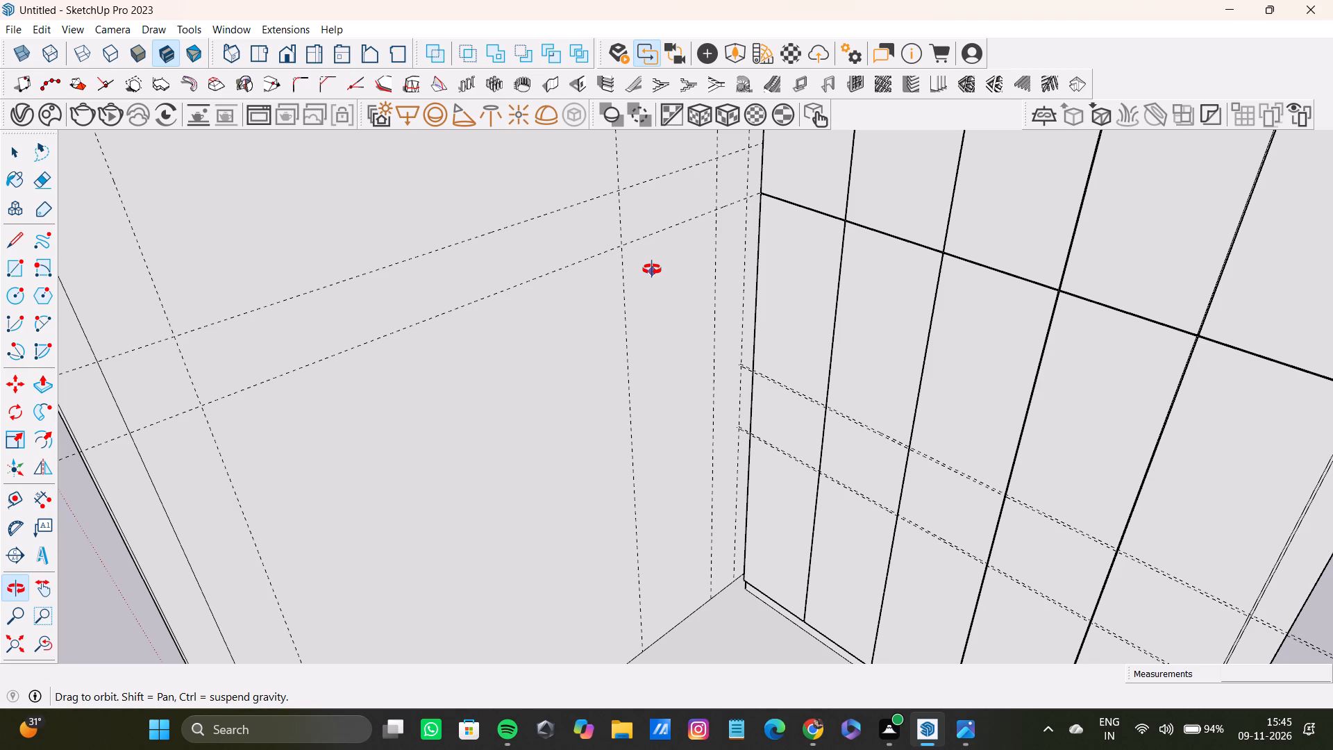
shift+middle_drag(652, 269, 630, 287)
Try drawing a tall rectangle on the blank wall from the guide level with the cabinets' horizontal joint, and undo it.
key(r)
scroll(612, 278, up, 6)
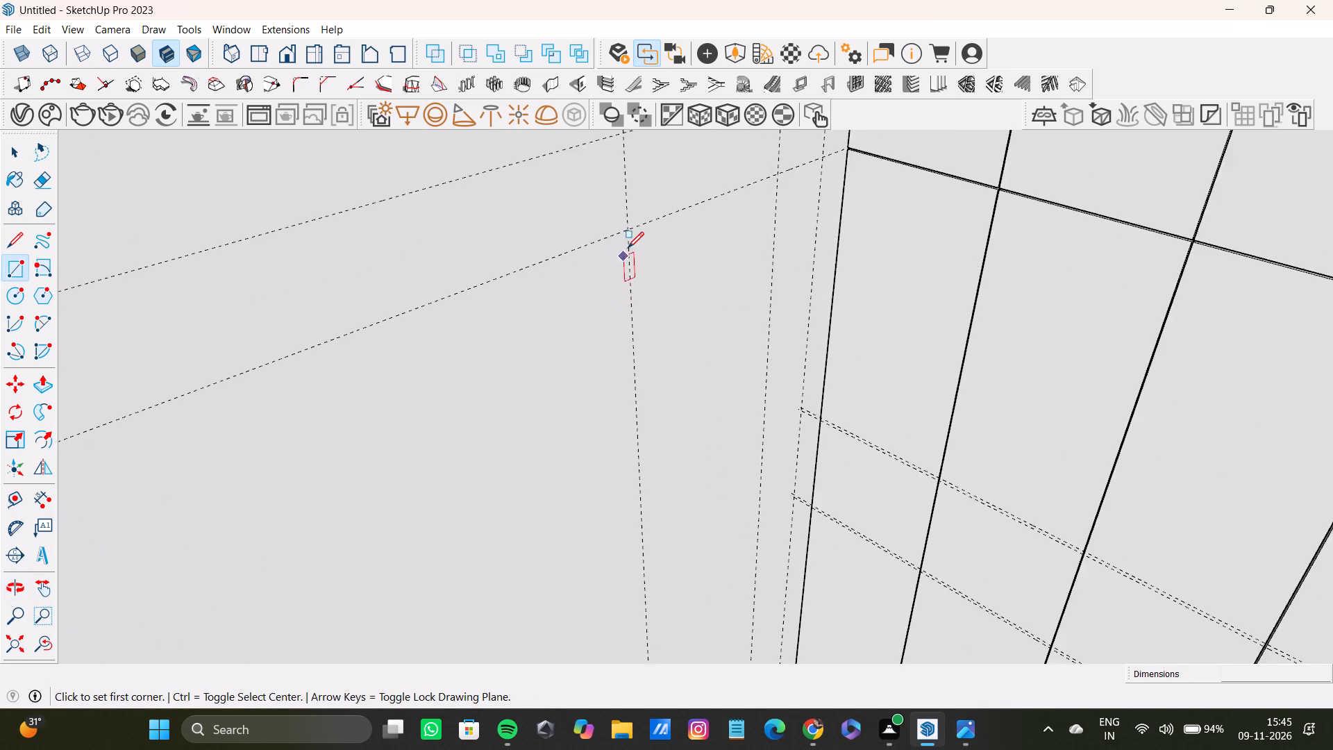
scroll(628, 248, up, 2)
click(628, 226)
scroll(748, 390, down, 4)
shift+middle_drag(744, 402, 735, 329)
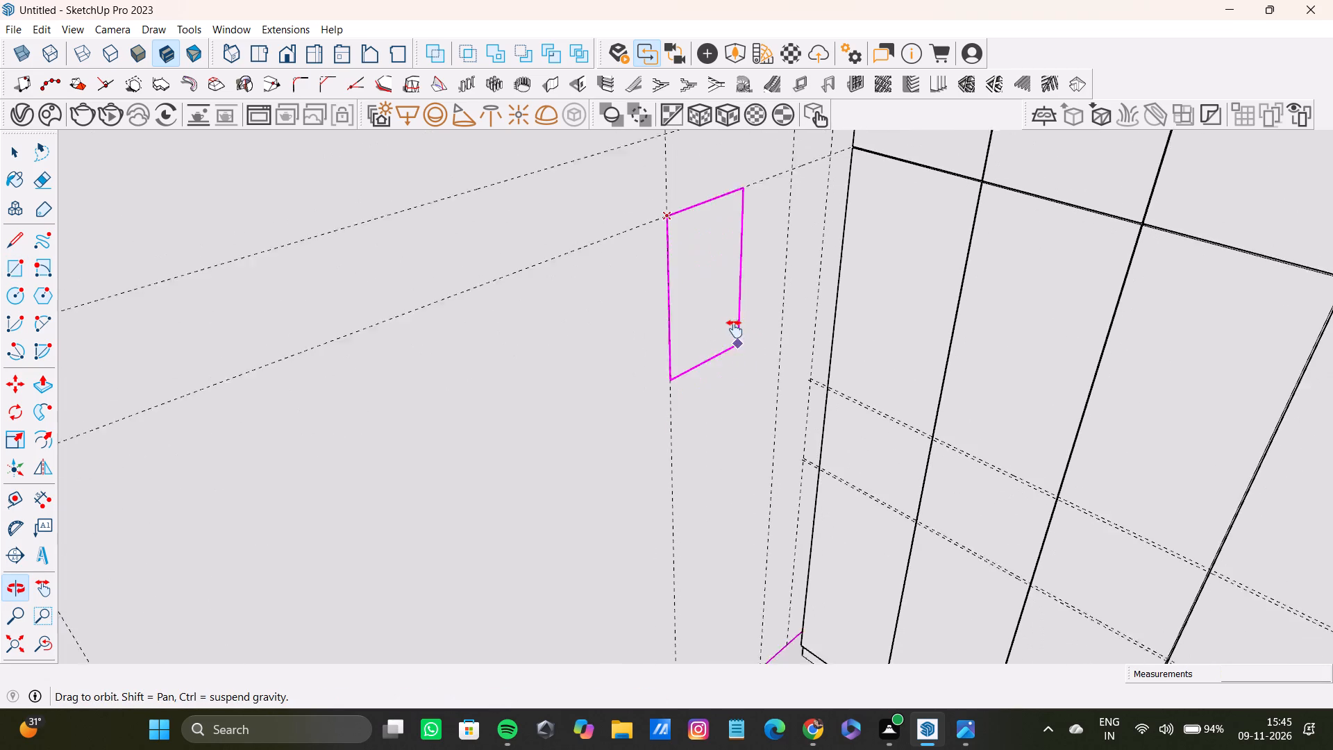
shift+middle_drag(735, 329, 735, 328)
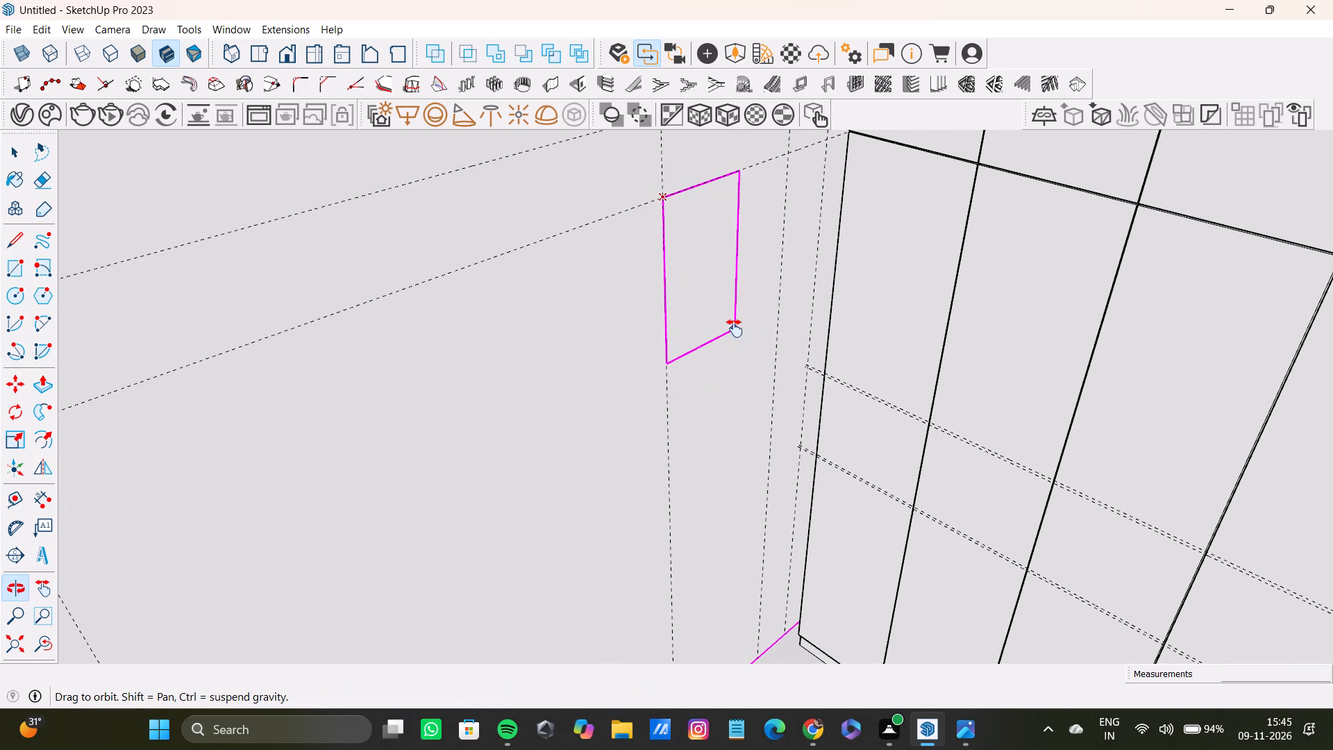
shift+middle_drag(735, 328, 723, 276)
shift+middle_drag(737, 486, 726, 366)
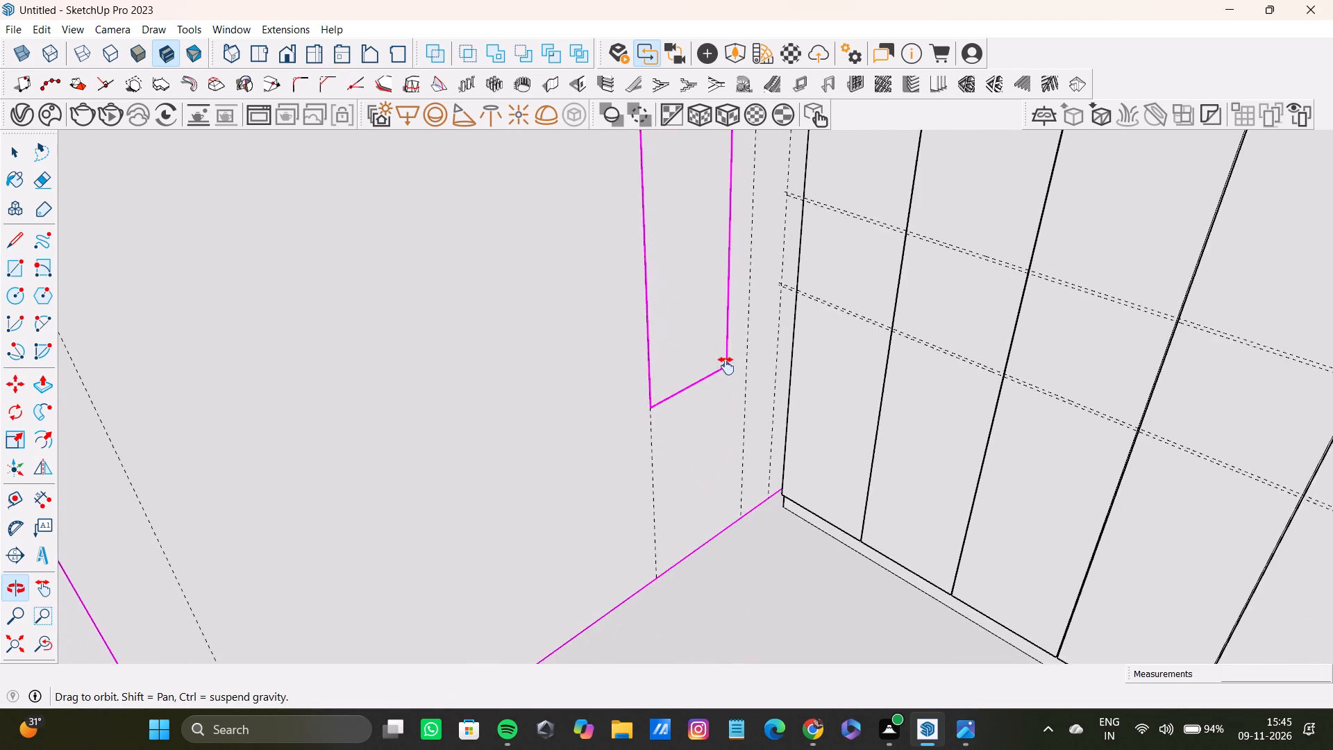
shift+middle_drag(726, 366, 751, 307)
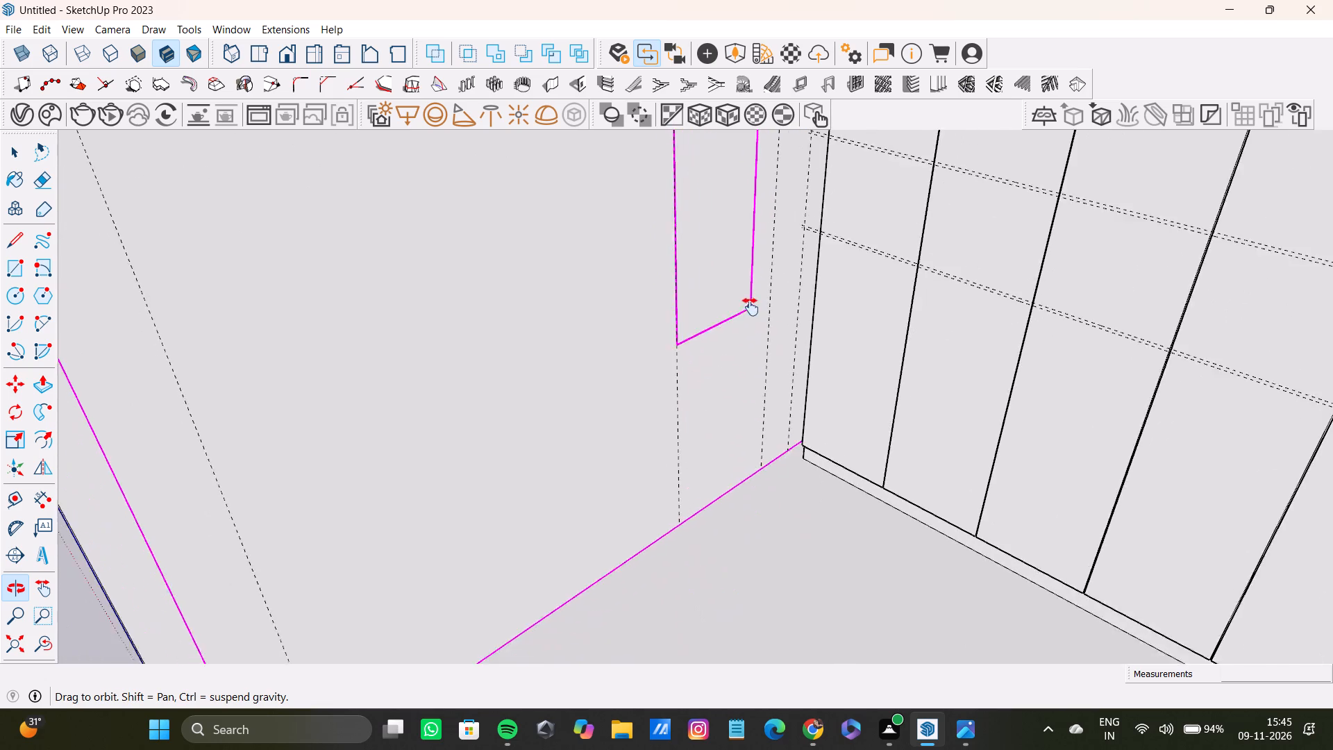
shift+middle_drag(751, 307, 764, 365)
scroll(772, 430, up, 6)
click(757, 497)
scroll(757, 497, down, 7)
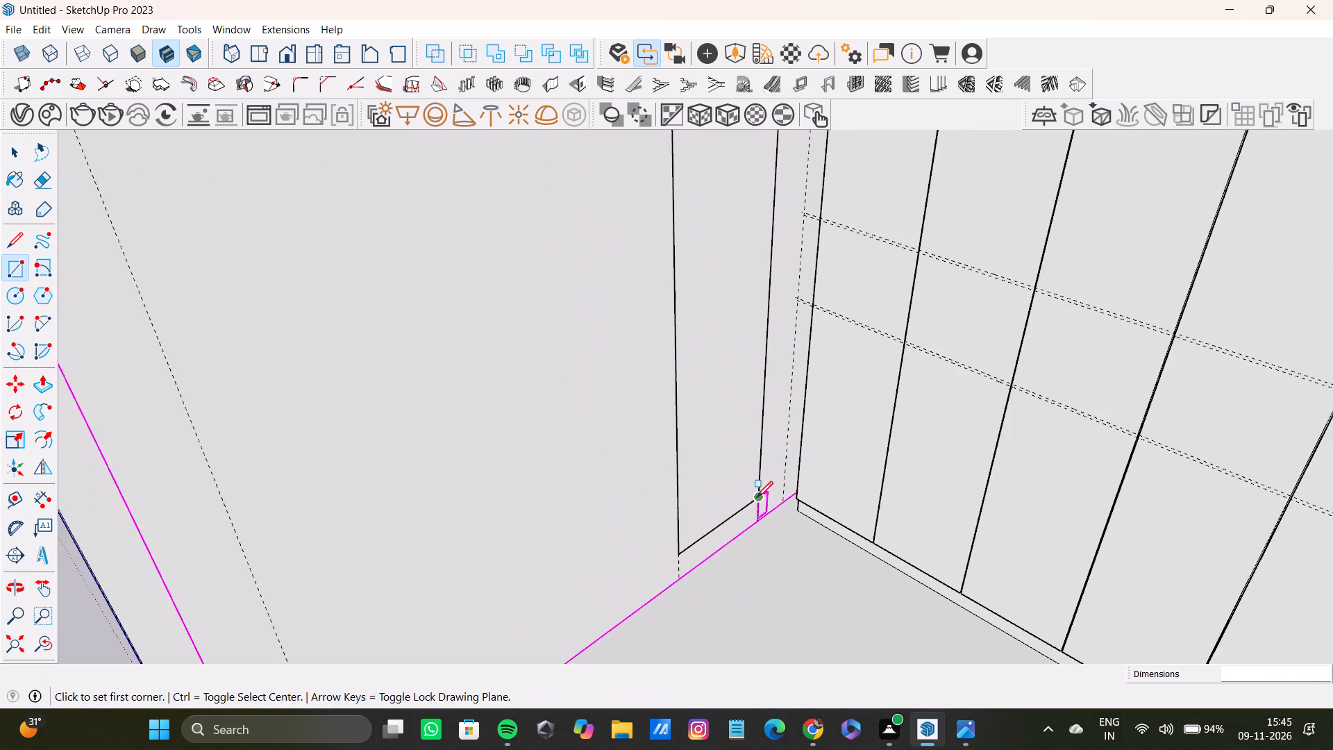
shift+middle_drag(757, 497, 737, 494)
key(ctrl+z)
Open the blank wall's group for editing and select its inner face with the bounding edges.
key(space)
double_click(541, 422)
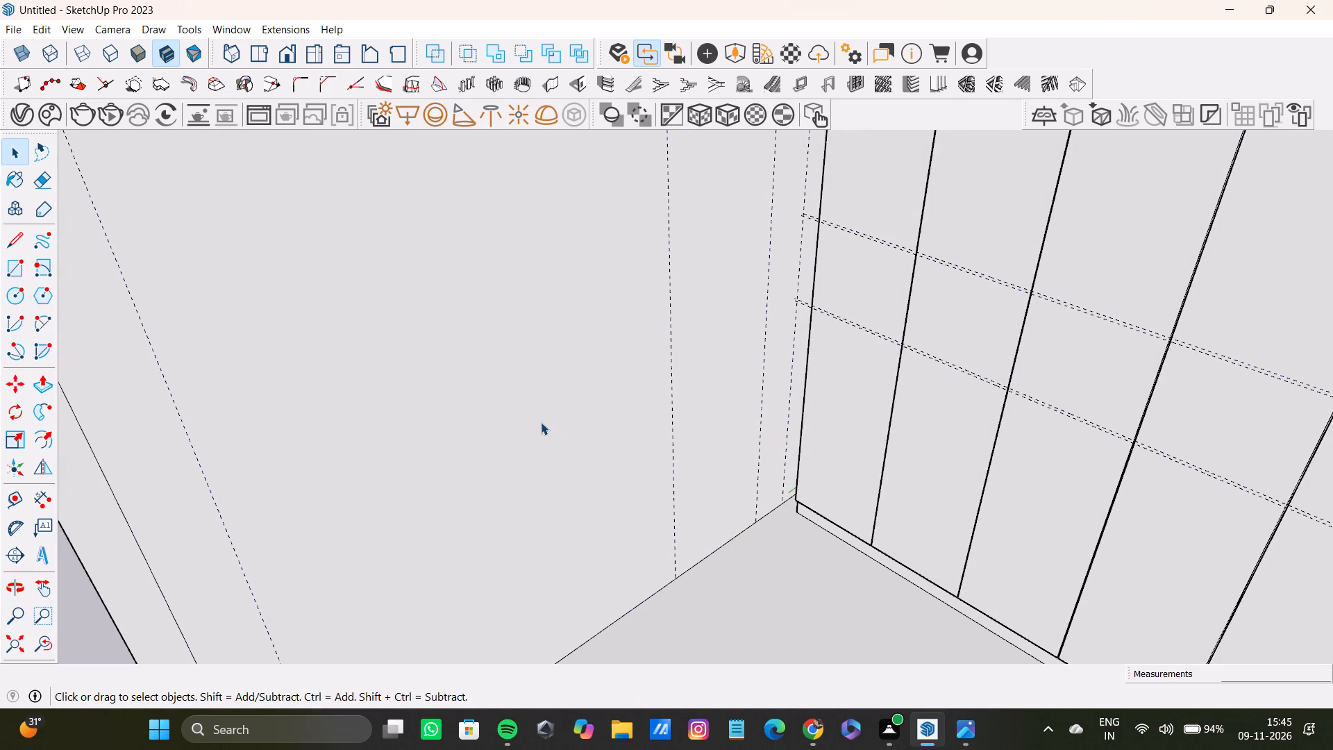
double_click(516, 404)
Draw a rectangle about 2' wide on the wall face, between vertical guides near the cabinets, from the upper horizontal guide to just above the floor.
scroll(576, 426, down, 4)
shift+middle_drag(572, 411, 592, 522)
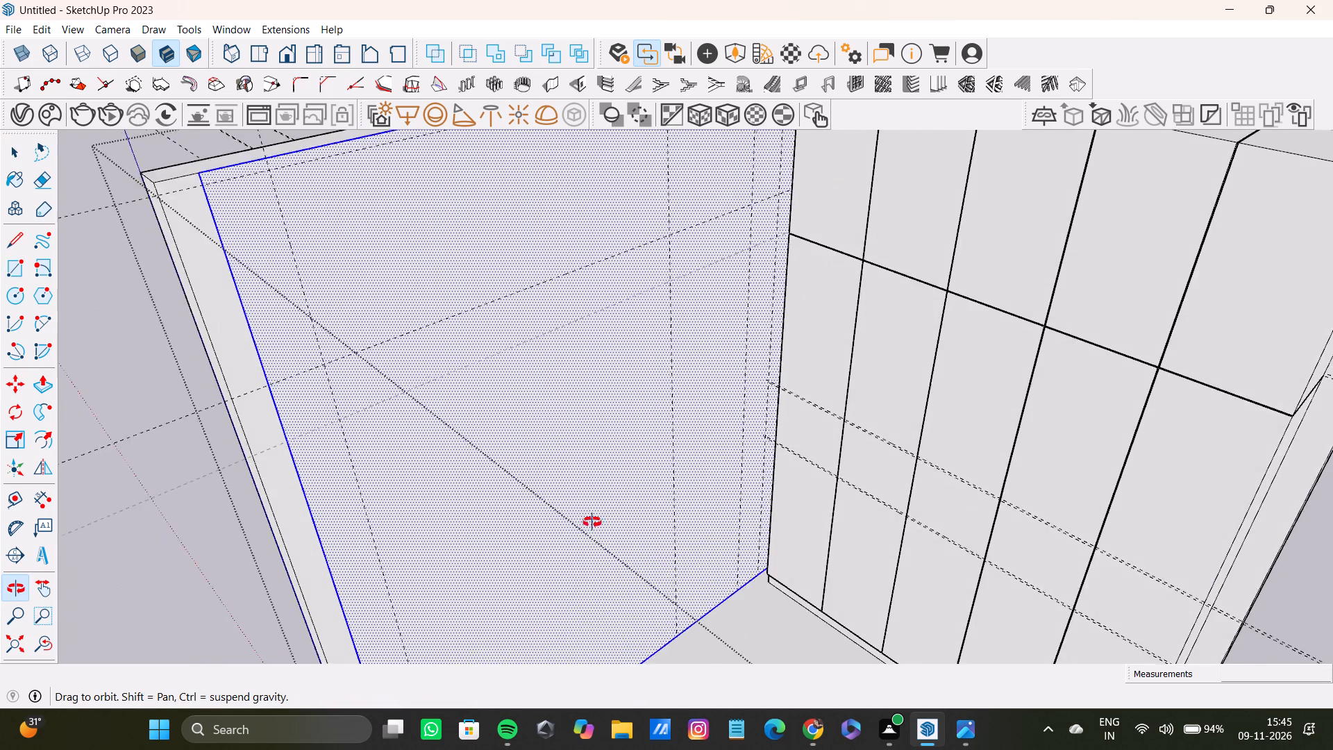
shift+middle_drag(592, 522, 589, 499)
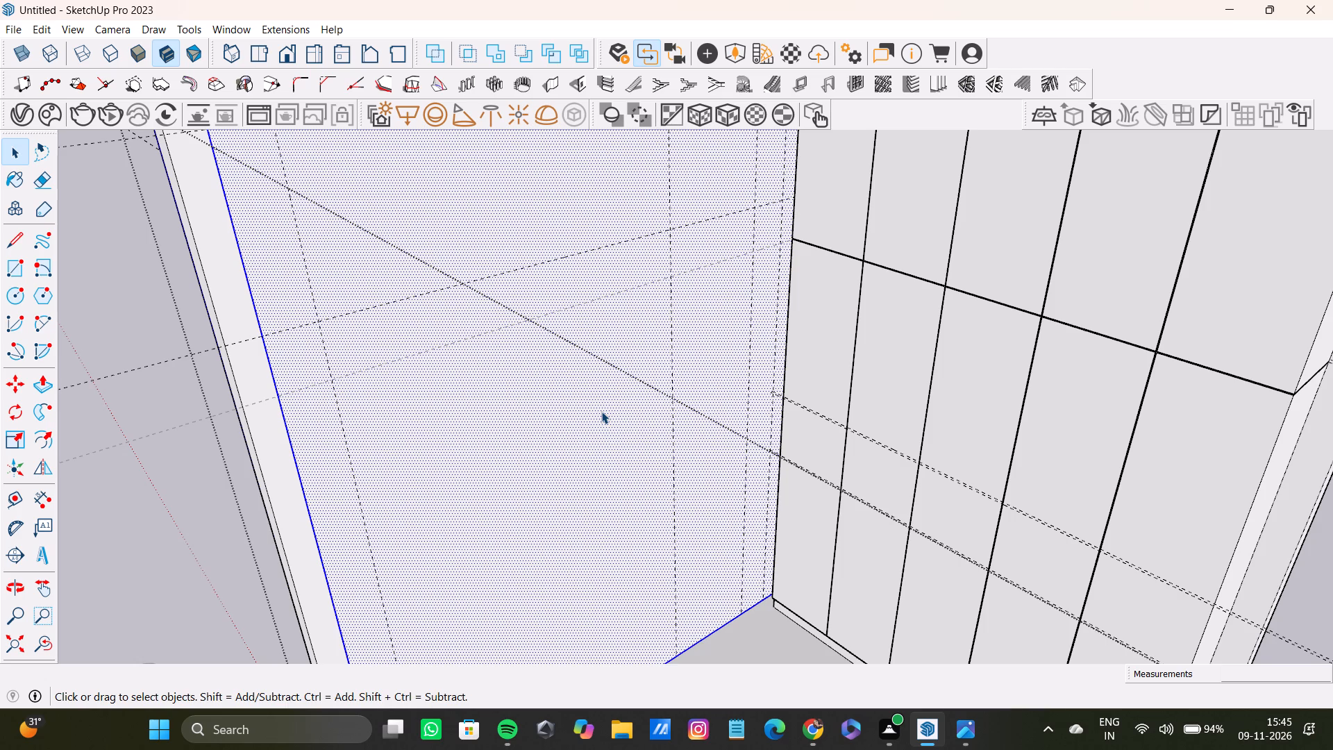
scroll(601, 411, down, 2)
middle_drag(599, 411, 595, 431)
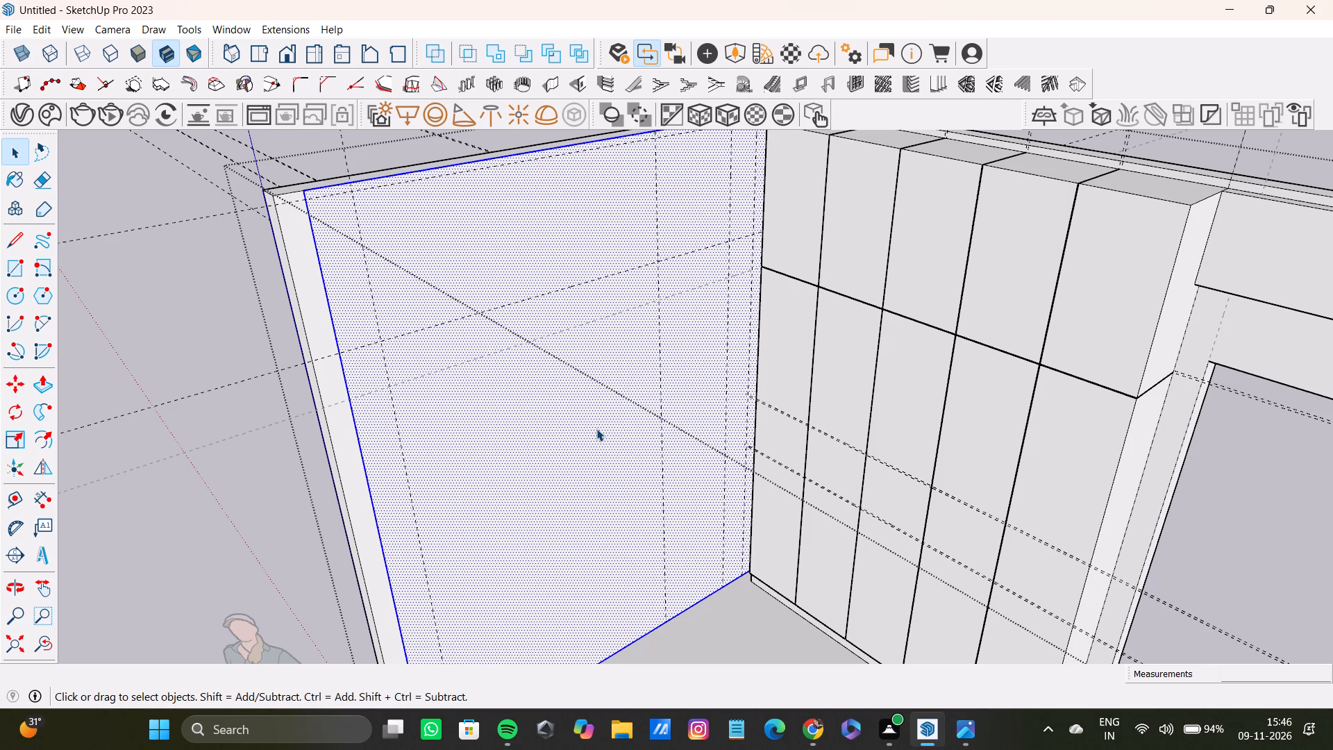
scroll(671, 431, down, 5)
middle_drag(672, 431, 651, 493)
scroll(670, 474, down, 4)
middle_drag(678, 465, 579, 502)
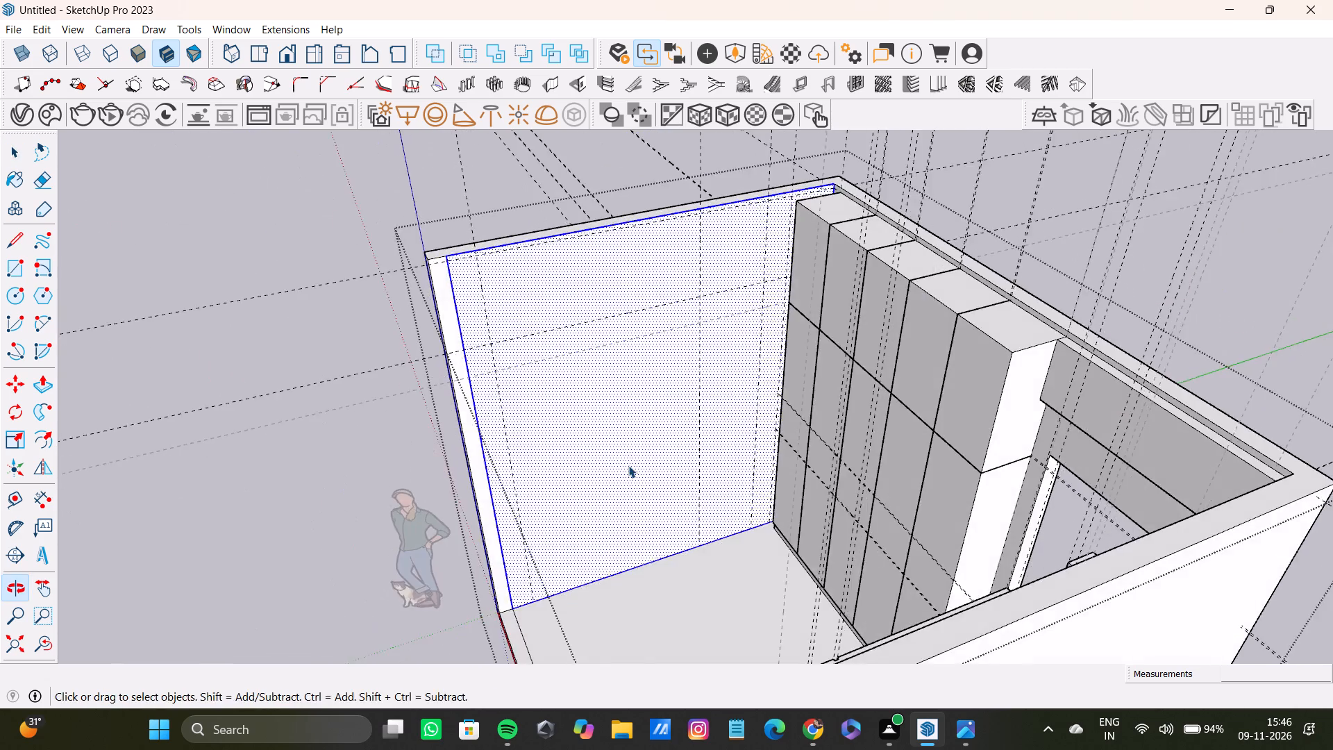
scroll(628, 465, down, 5)
middle_drag(628, 465, 702, 412)
scroll(658, 380, up, 12)
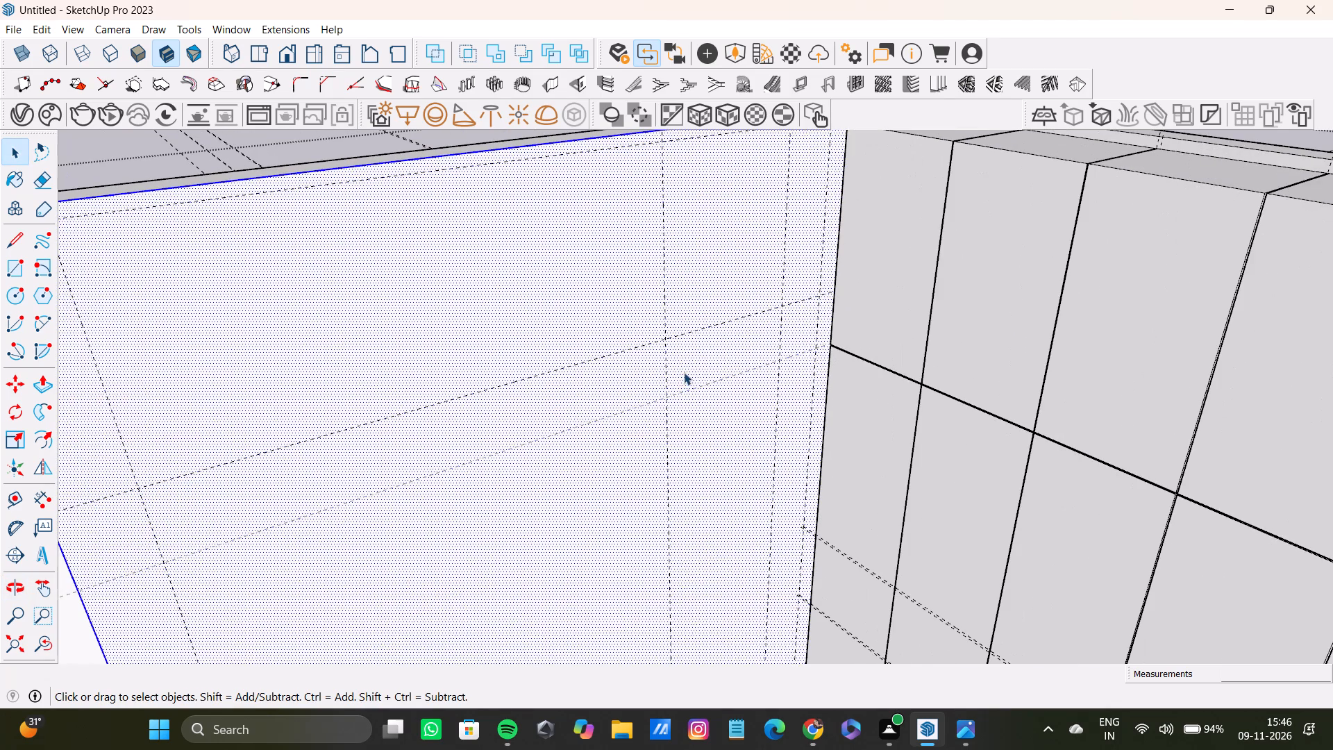
key(r)
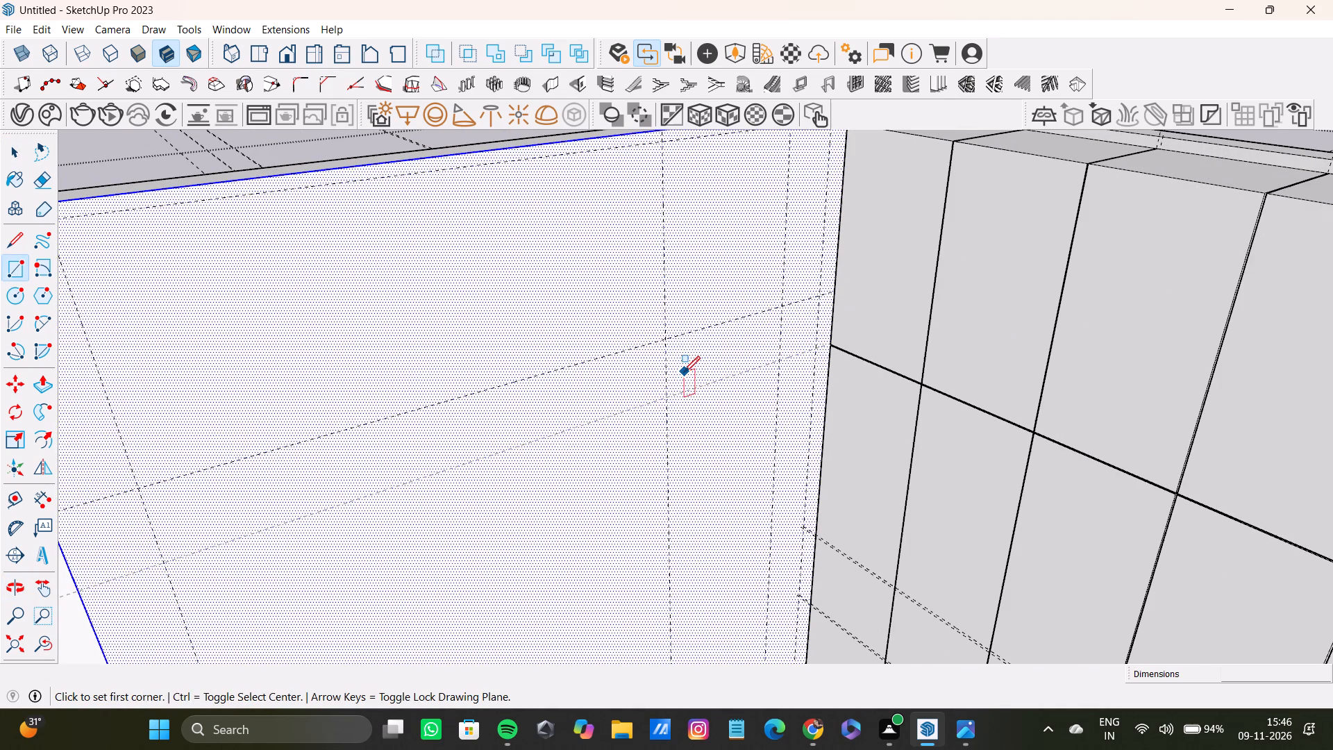
click(662, 339)
scroll(687, 543, down, 6)
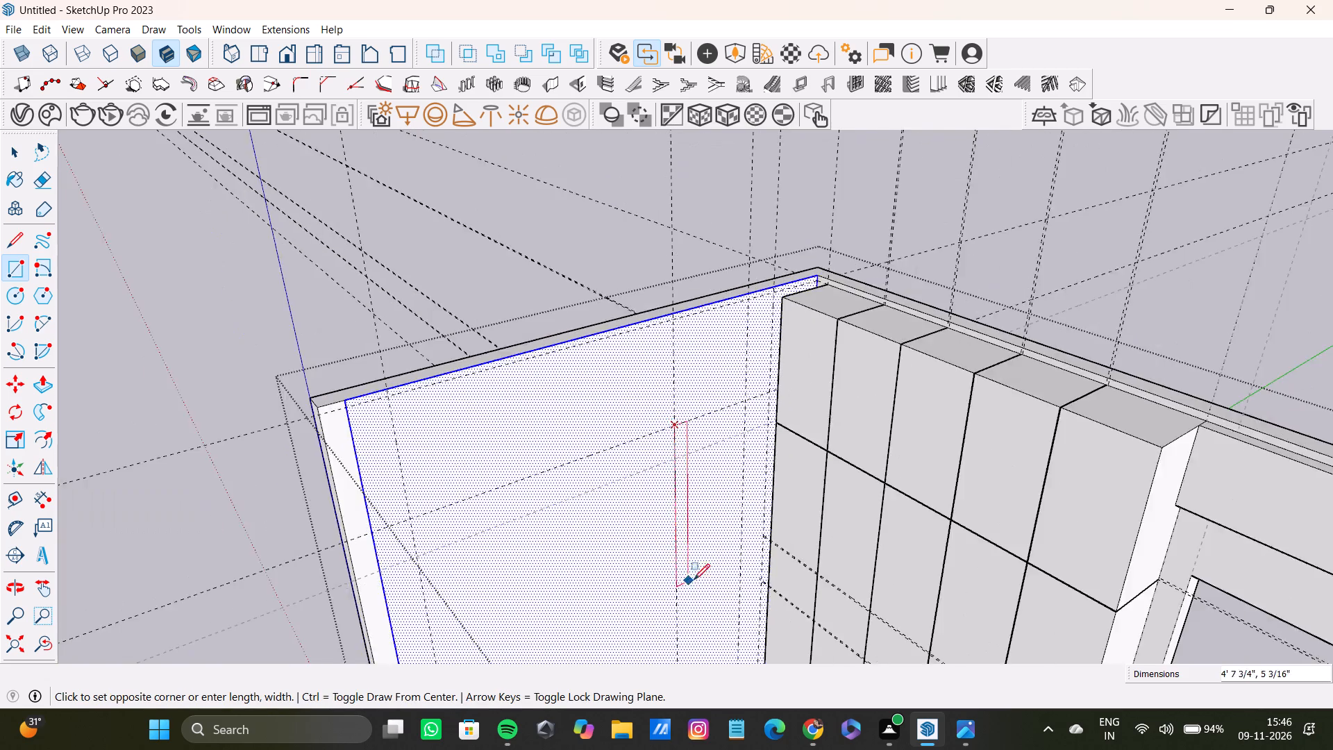
scroll(694, 580, down, 3)
shift+middle_drag(734, 595, 712, 409)
scroll(698, 449, up, 7)
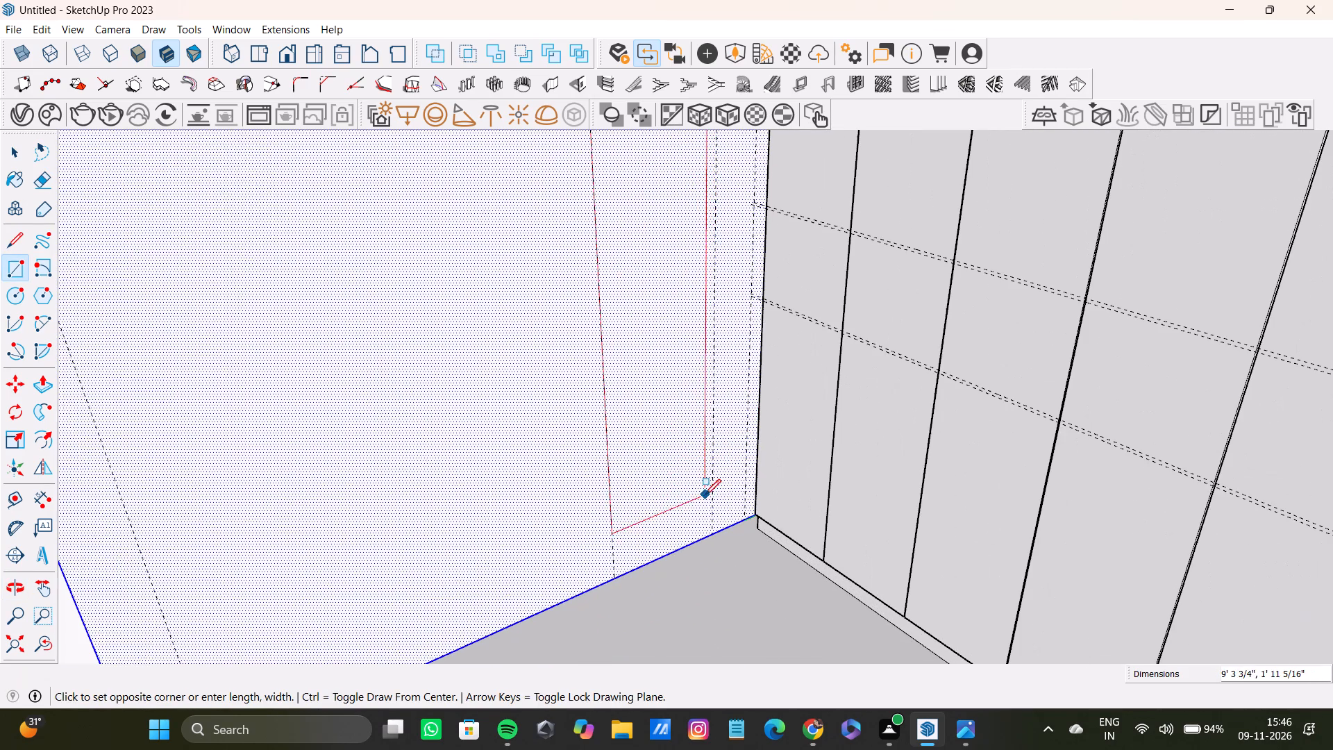
scroll(705, 495, up, 1)
click(715, 508)
shift+scroll(688, 494, down, 6)
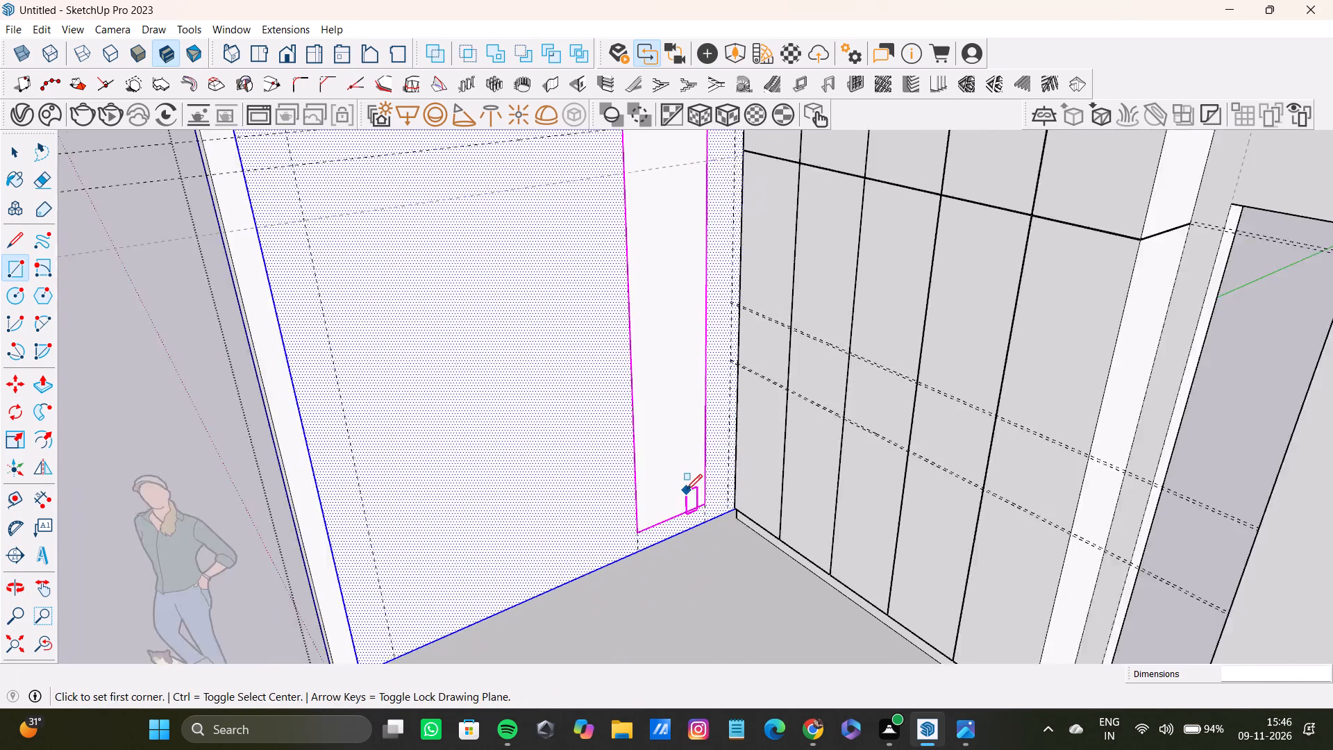
shift+scroll(686, 490, down, 2)
middle_drag(686, 490, 731, 545)
key(space)
Push/Pull the tall rectangle's face outward from the wall by 1 7/16".
scroll(467, 434, down, 4)
middle_drag(576, 450, 587, 480)
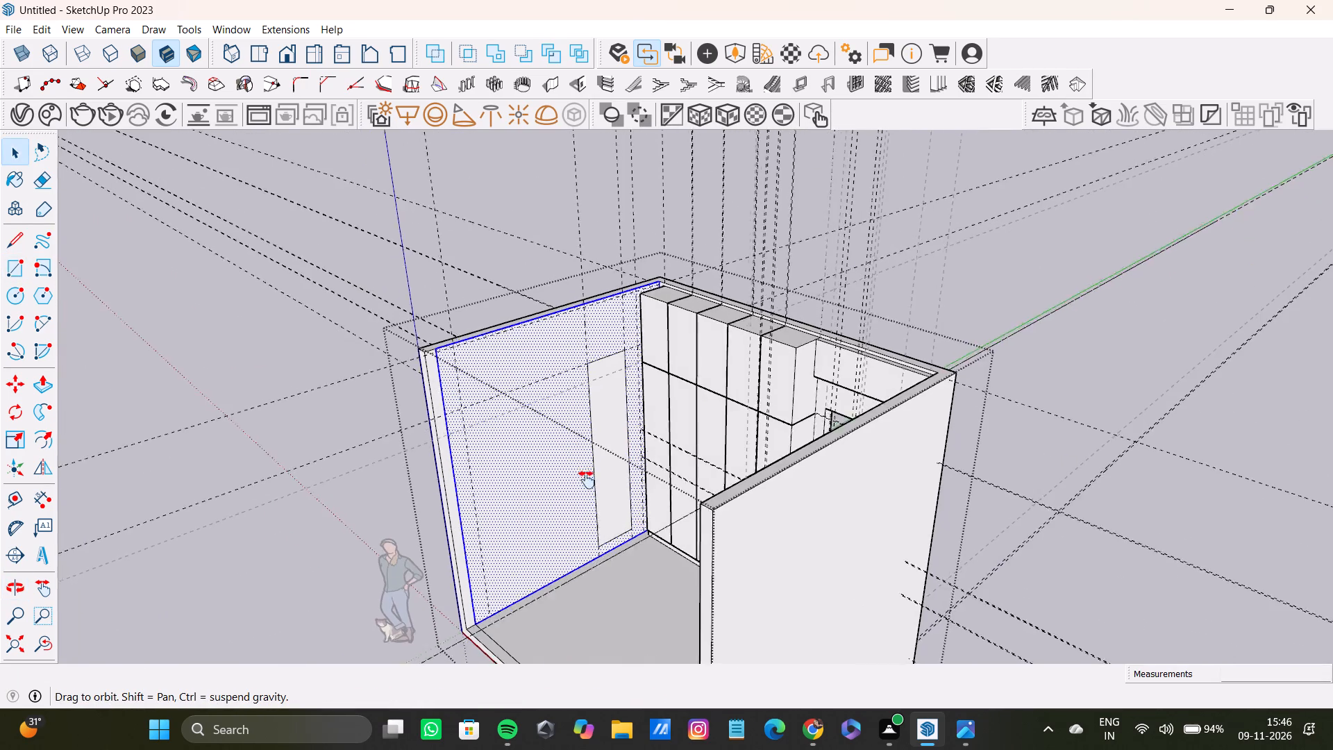
middle_drag(587, 480, 694, 308)
scroll(673, 396, up, 6)
shift+middle_drag(653, 398, 669, 335)
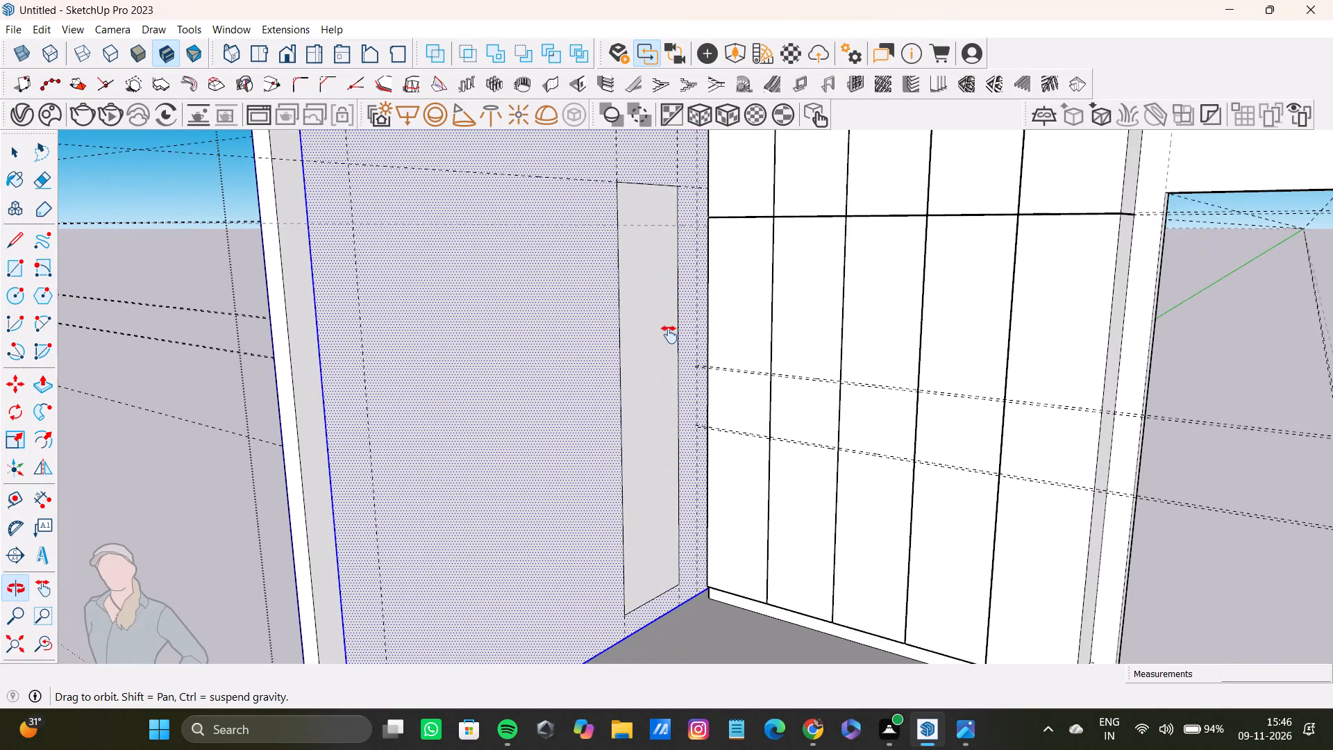
shift+middle_drag(669, 335, 726, 358)
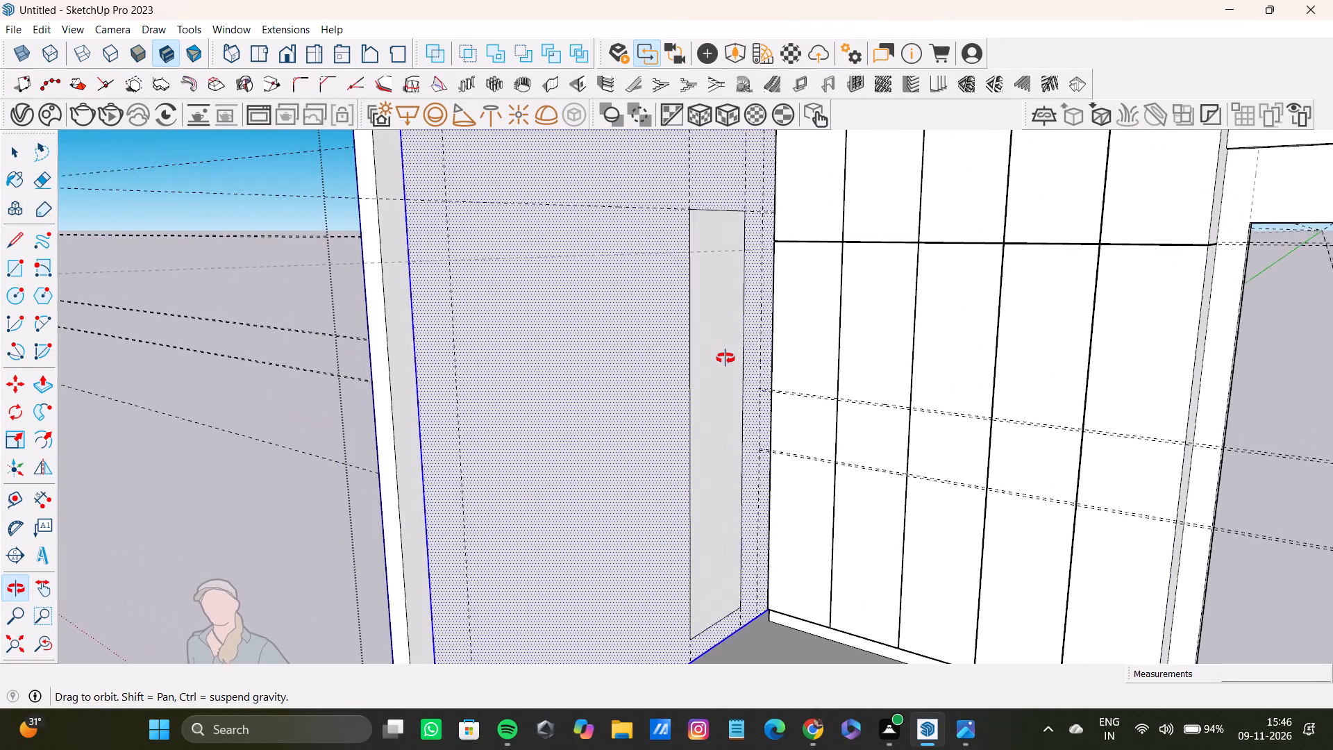
shift+middle_drag(726, 358, 723, 359)
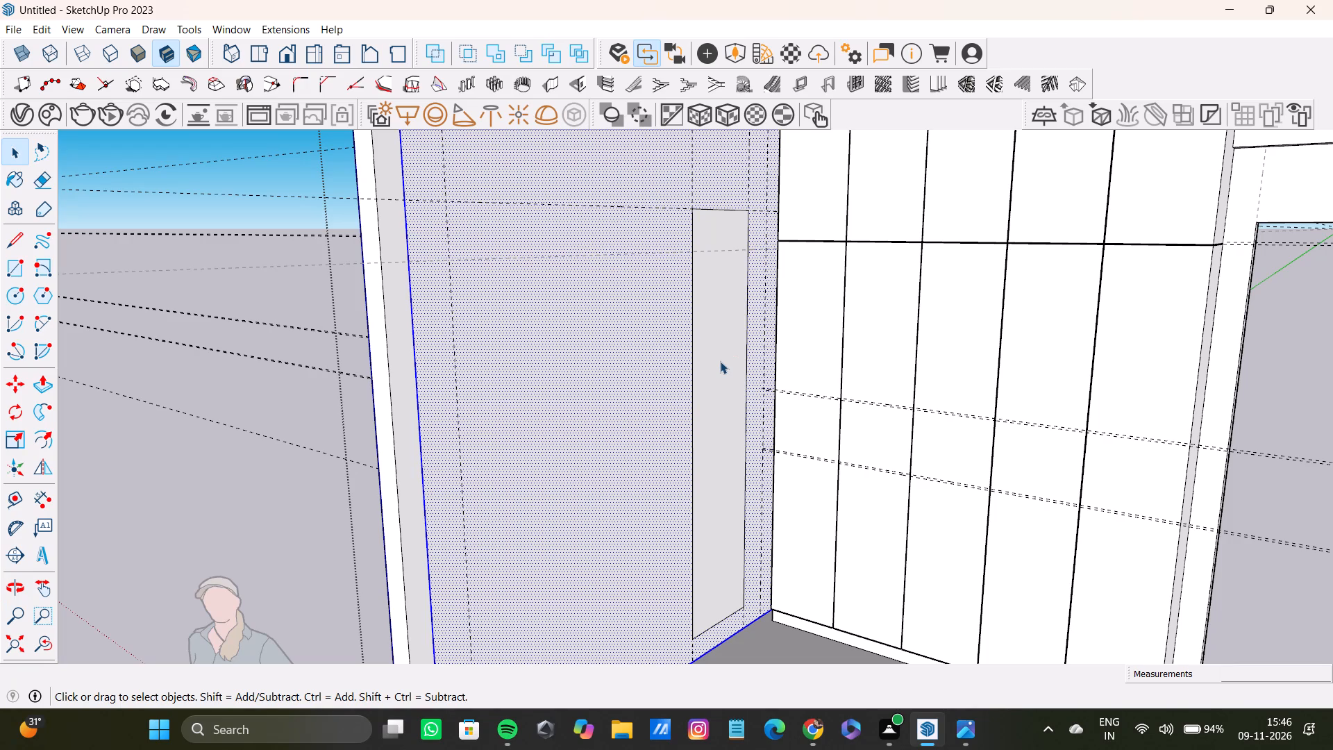
scroll(712, 349, down, 6)
shift+middle_drag(712, 345, 685, 440)
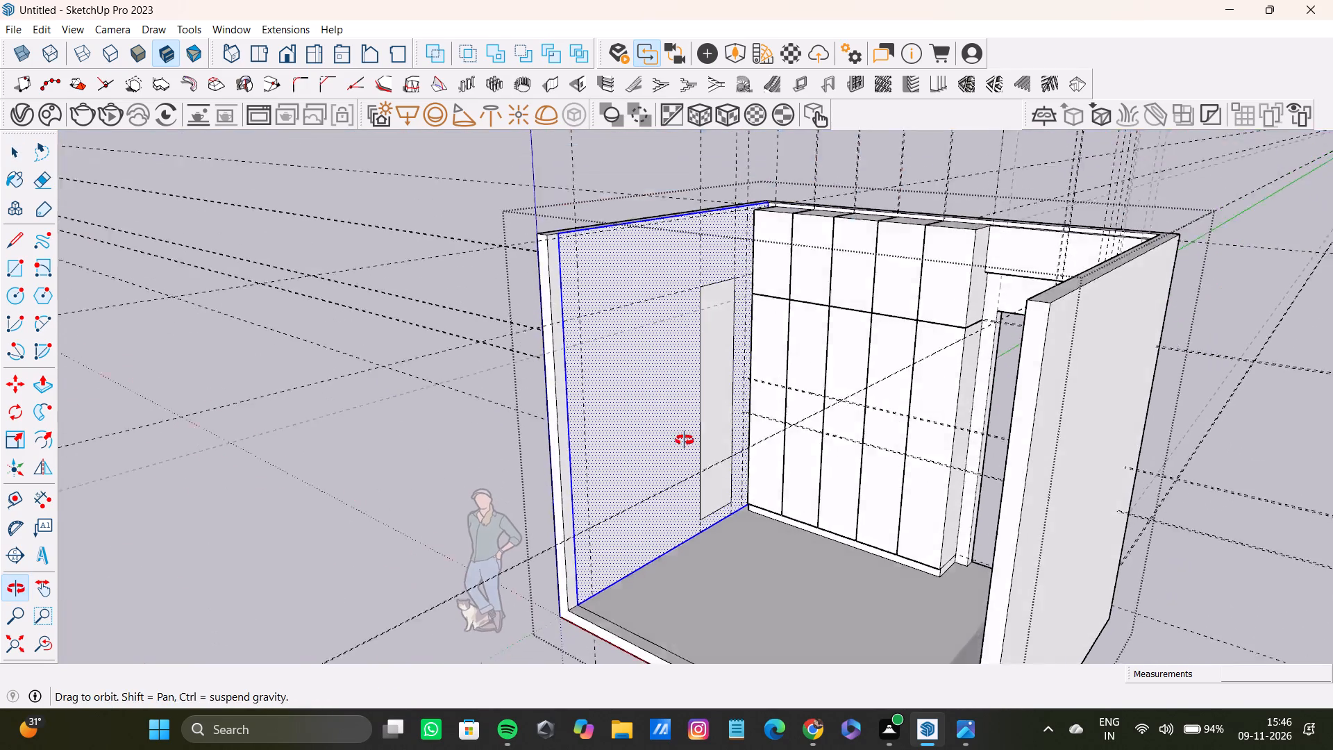
shift+middle_drag(685, 440, 684, 441)
scroll(669, 341, up, 11)
click(735, 251)
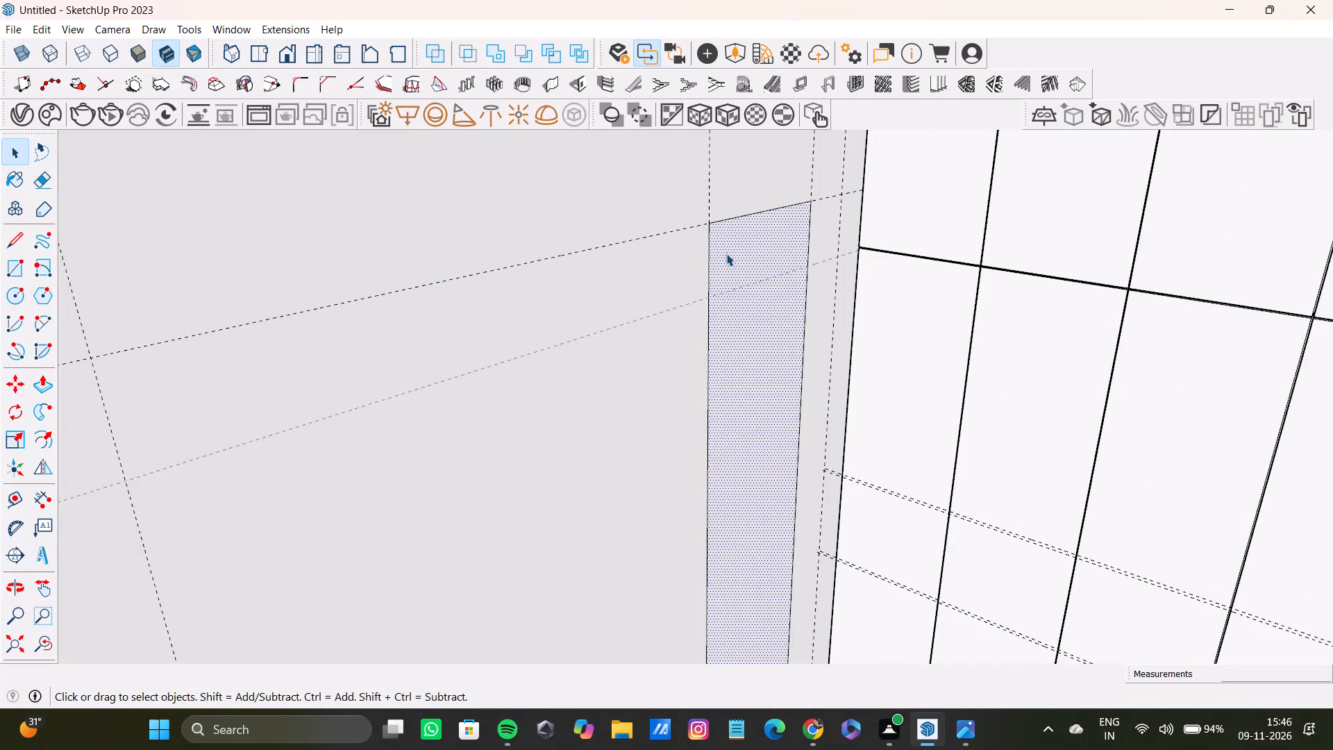
key(p)
drag(726, 253, 734, 257)
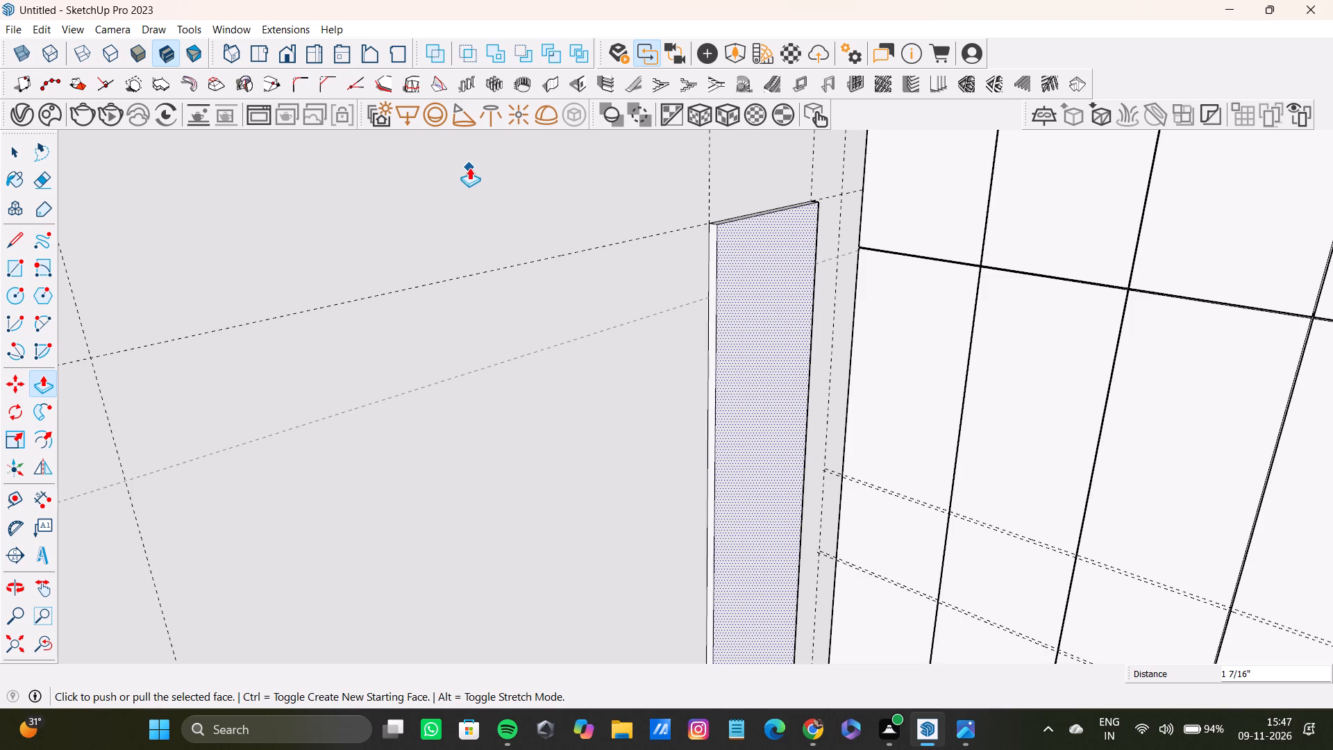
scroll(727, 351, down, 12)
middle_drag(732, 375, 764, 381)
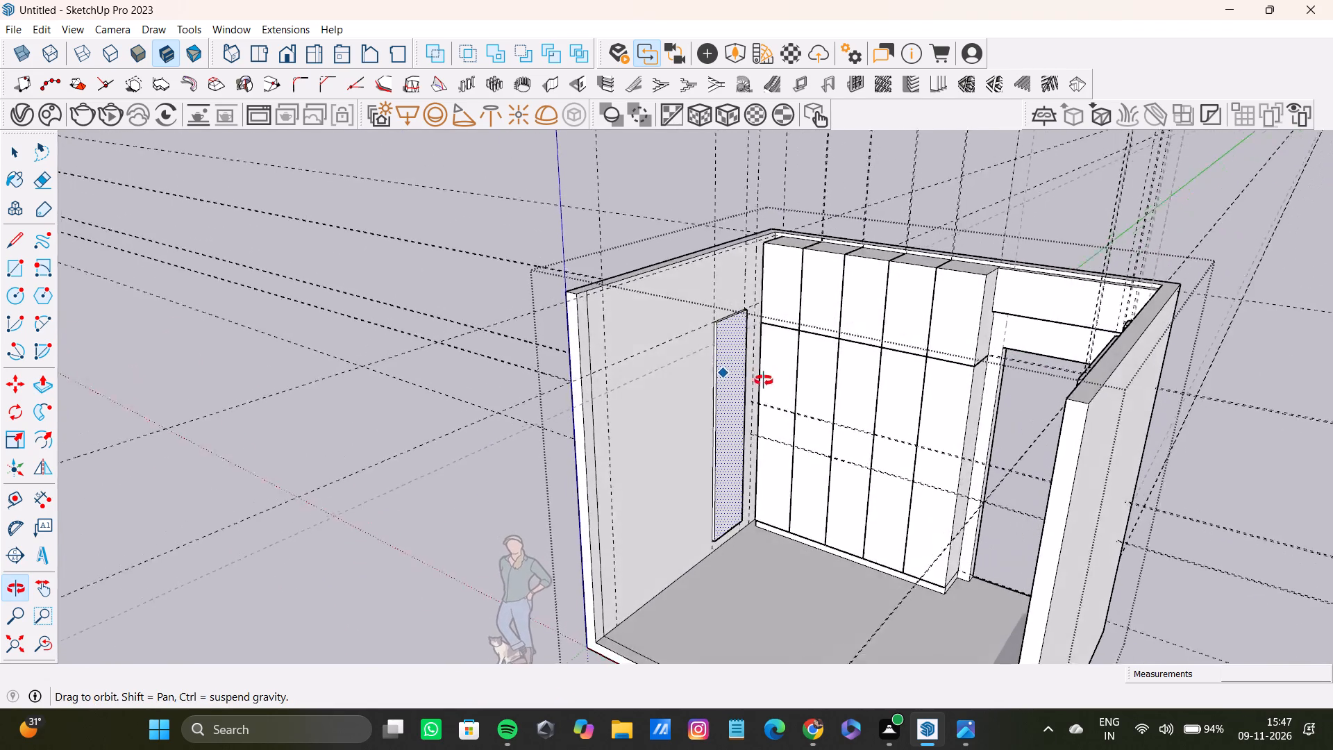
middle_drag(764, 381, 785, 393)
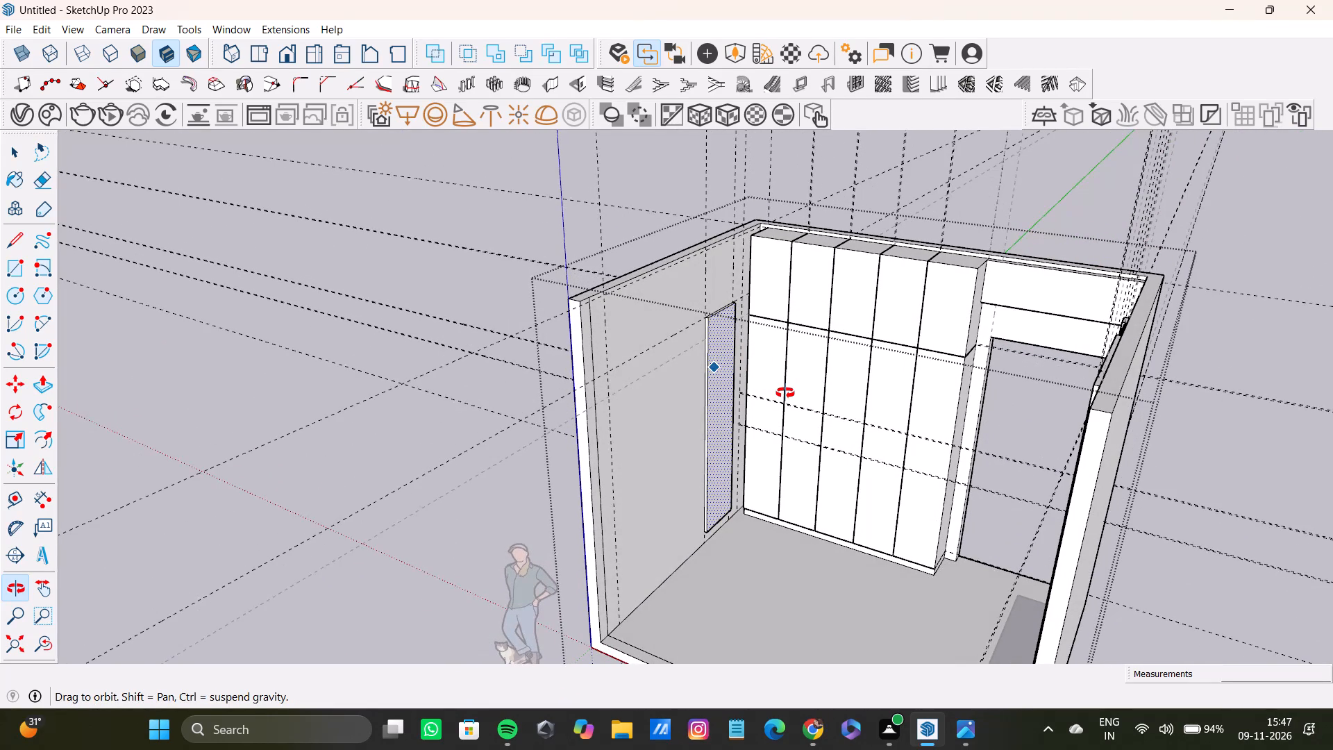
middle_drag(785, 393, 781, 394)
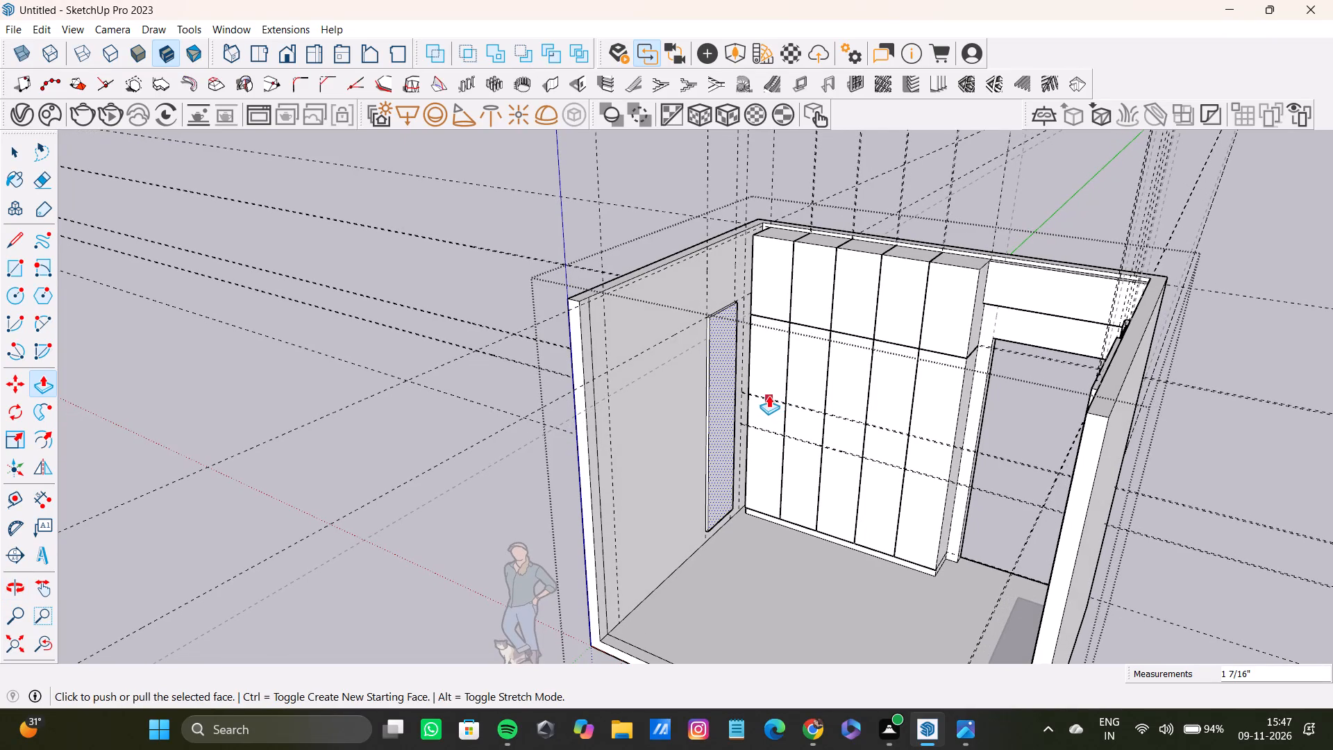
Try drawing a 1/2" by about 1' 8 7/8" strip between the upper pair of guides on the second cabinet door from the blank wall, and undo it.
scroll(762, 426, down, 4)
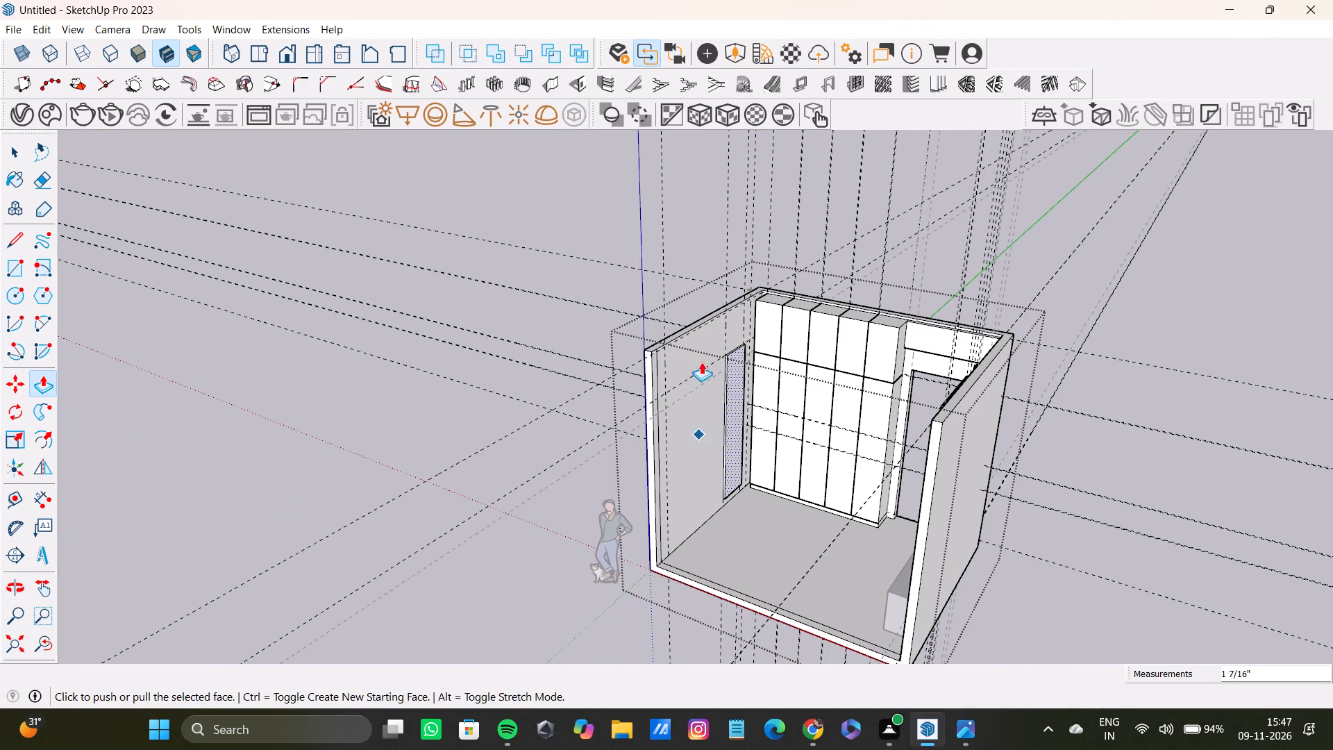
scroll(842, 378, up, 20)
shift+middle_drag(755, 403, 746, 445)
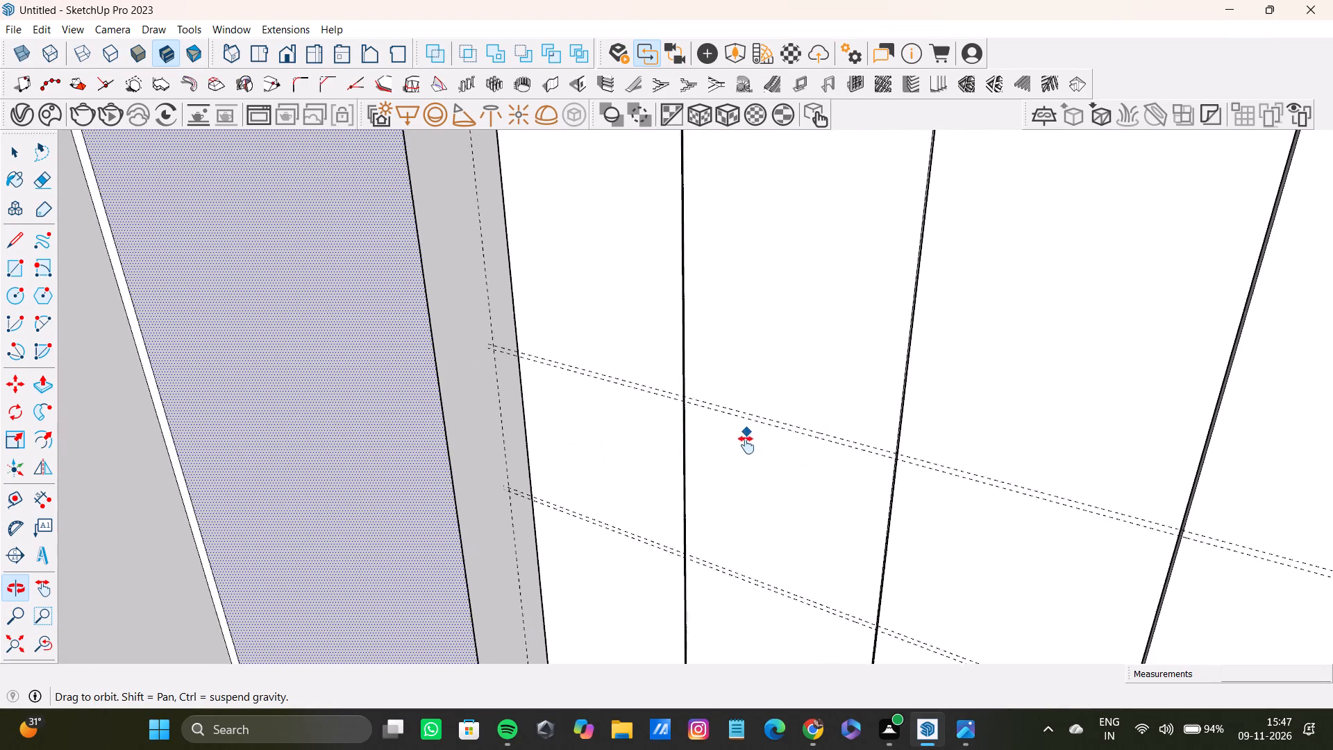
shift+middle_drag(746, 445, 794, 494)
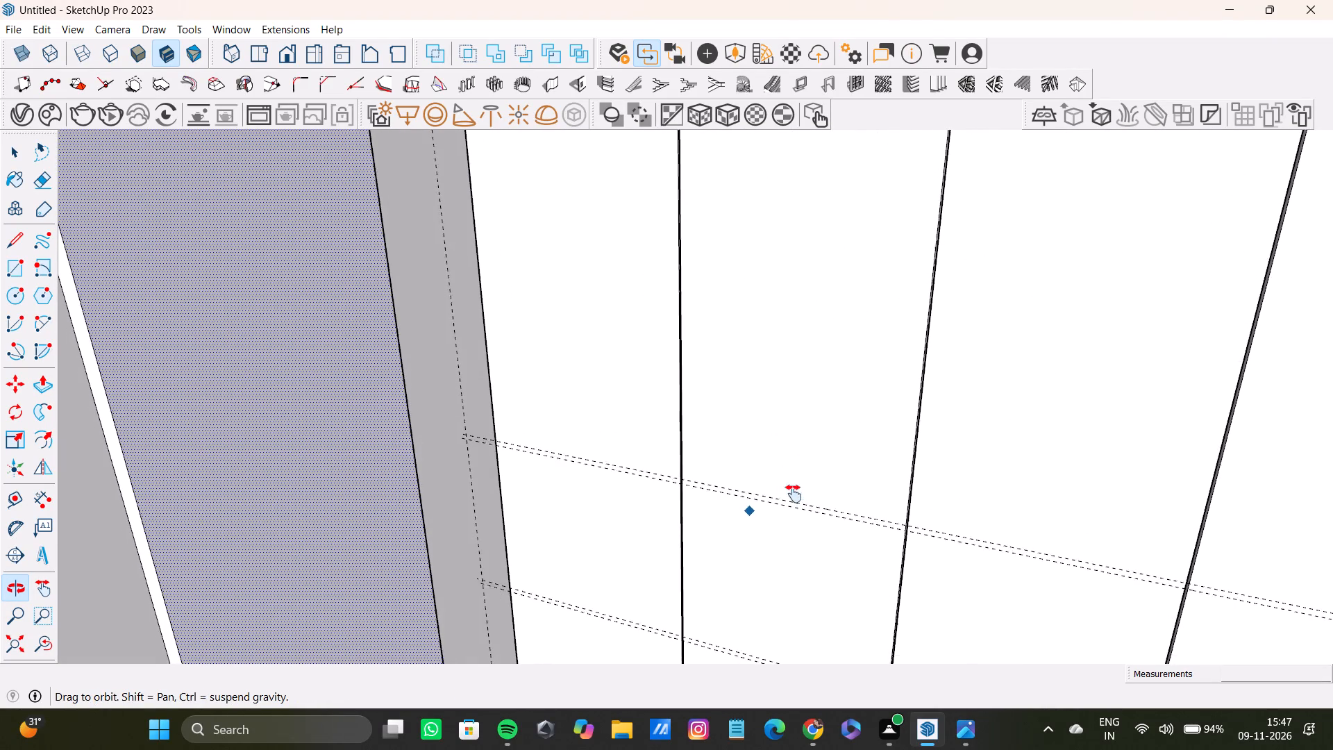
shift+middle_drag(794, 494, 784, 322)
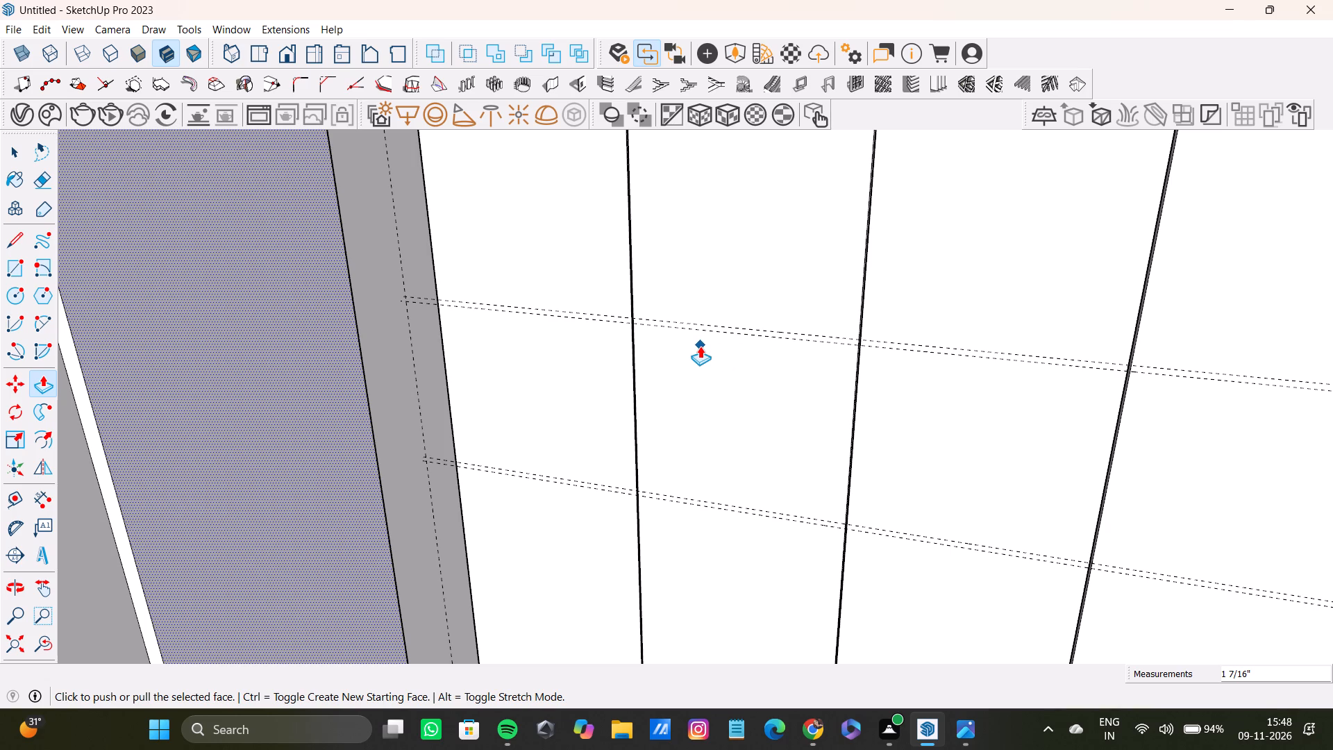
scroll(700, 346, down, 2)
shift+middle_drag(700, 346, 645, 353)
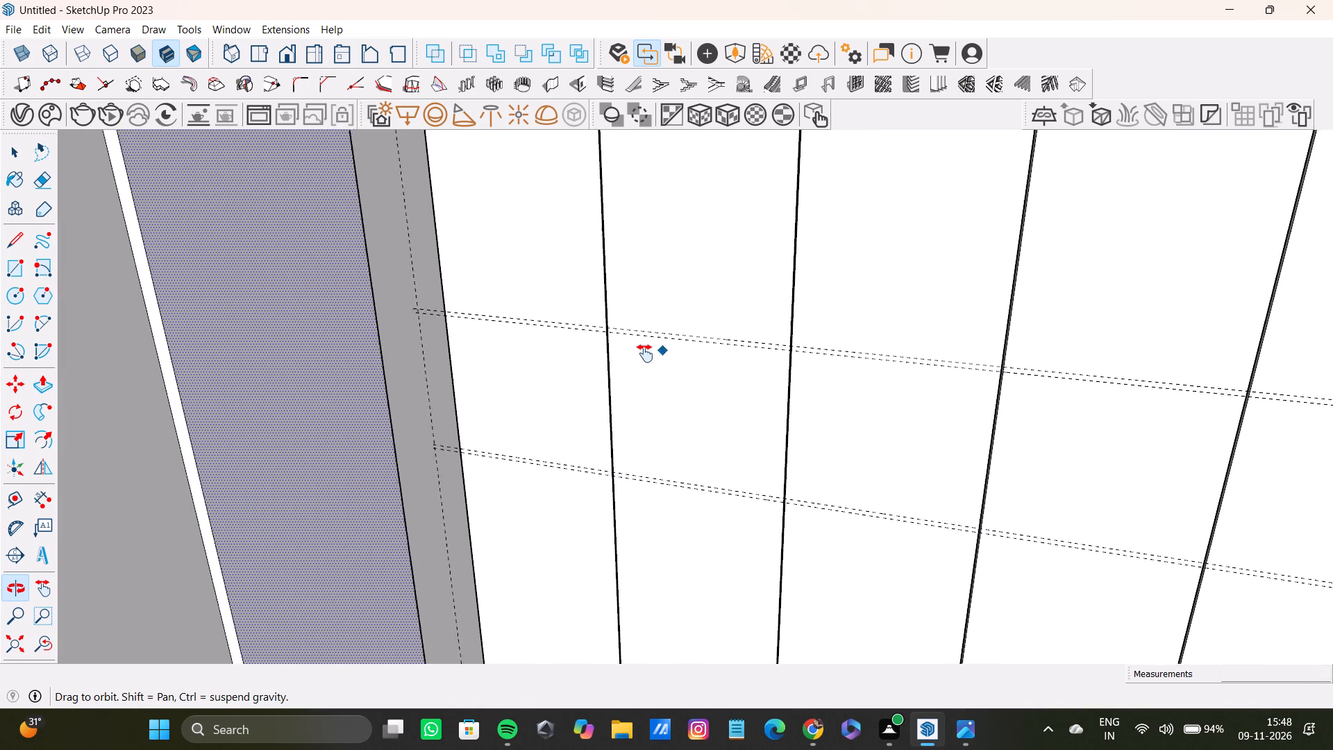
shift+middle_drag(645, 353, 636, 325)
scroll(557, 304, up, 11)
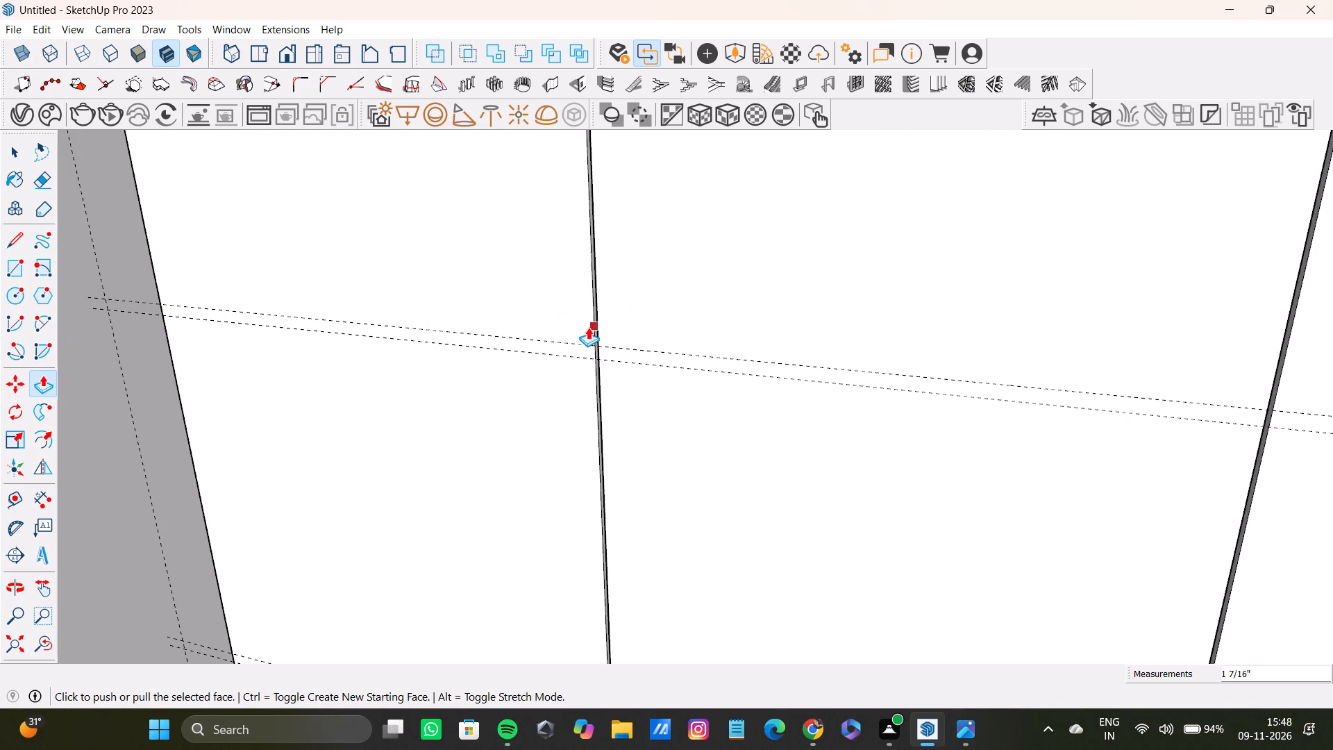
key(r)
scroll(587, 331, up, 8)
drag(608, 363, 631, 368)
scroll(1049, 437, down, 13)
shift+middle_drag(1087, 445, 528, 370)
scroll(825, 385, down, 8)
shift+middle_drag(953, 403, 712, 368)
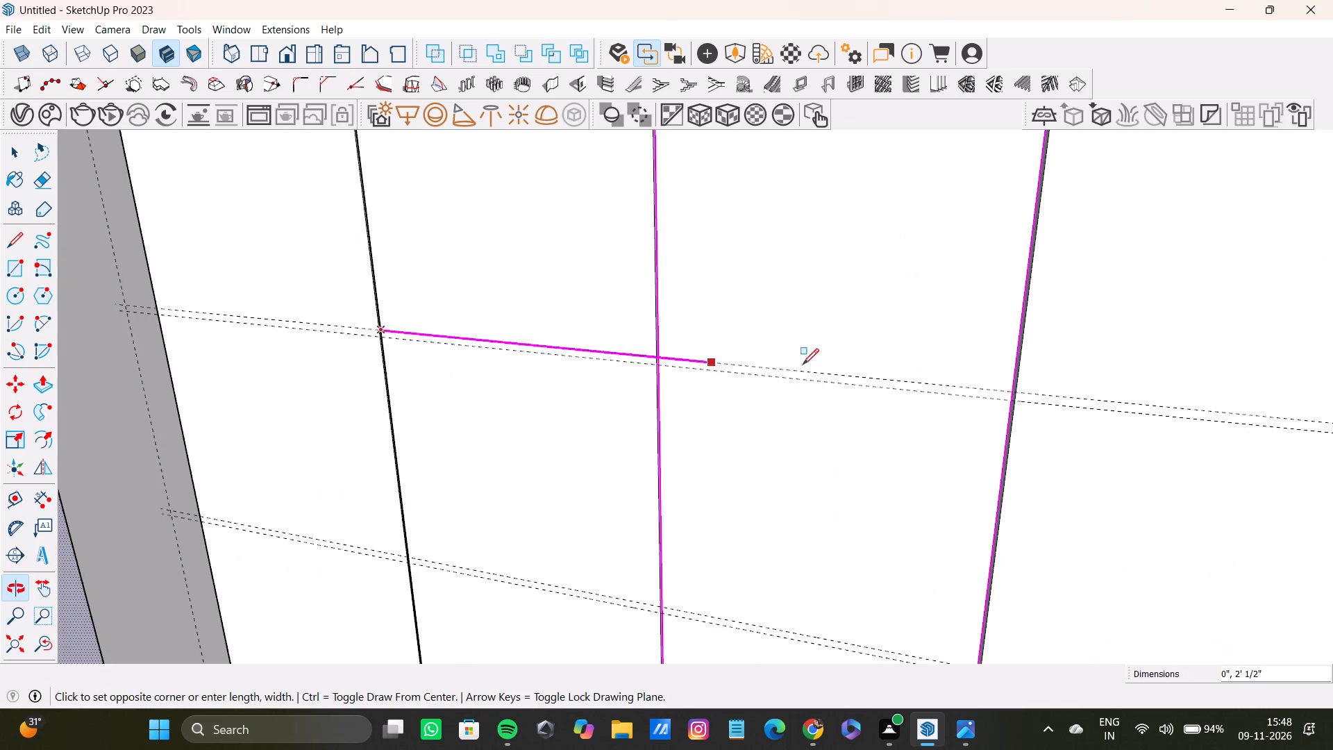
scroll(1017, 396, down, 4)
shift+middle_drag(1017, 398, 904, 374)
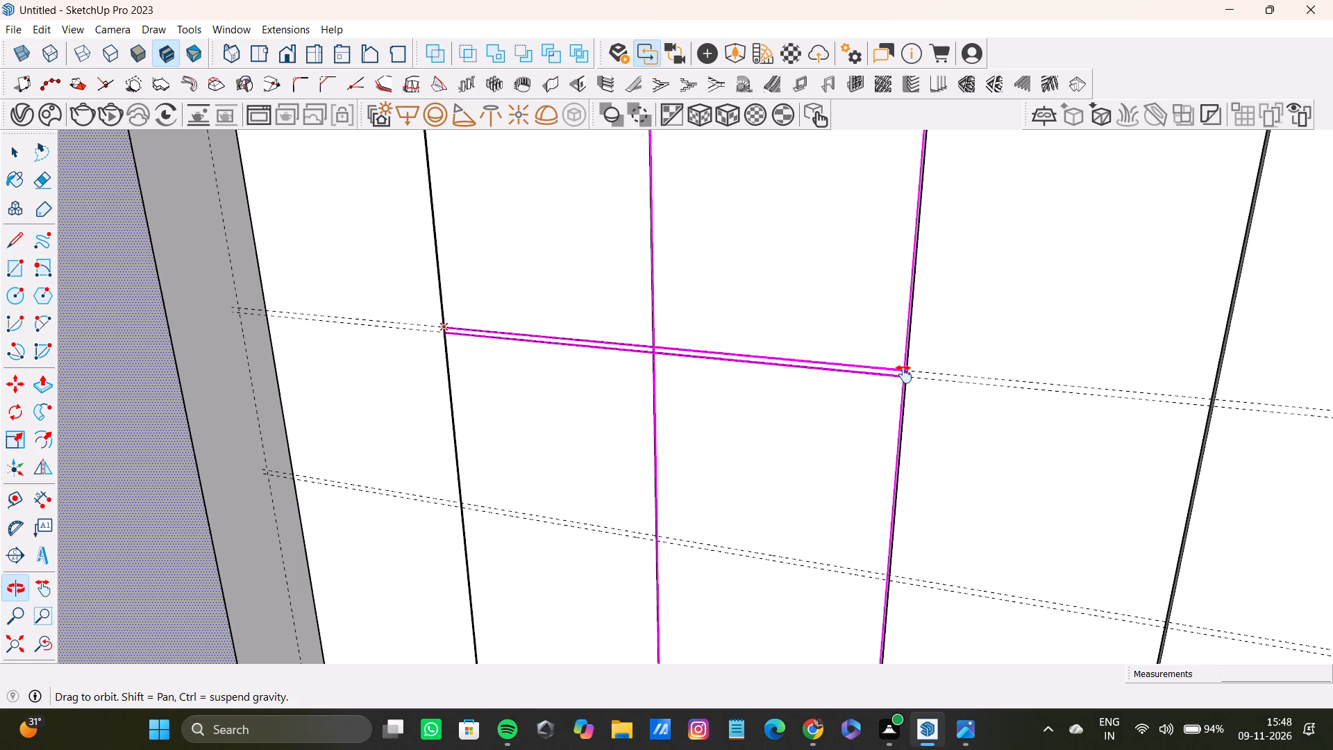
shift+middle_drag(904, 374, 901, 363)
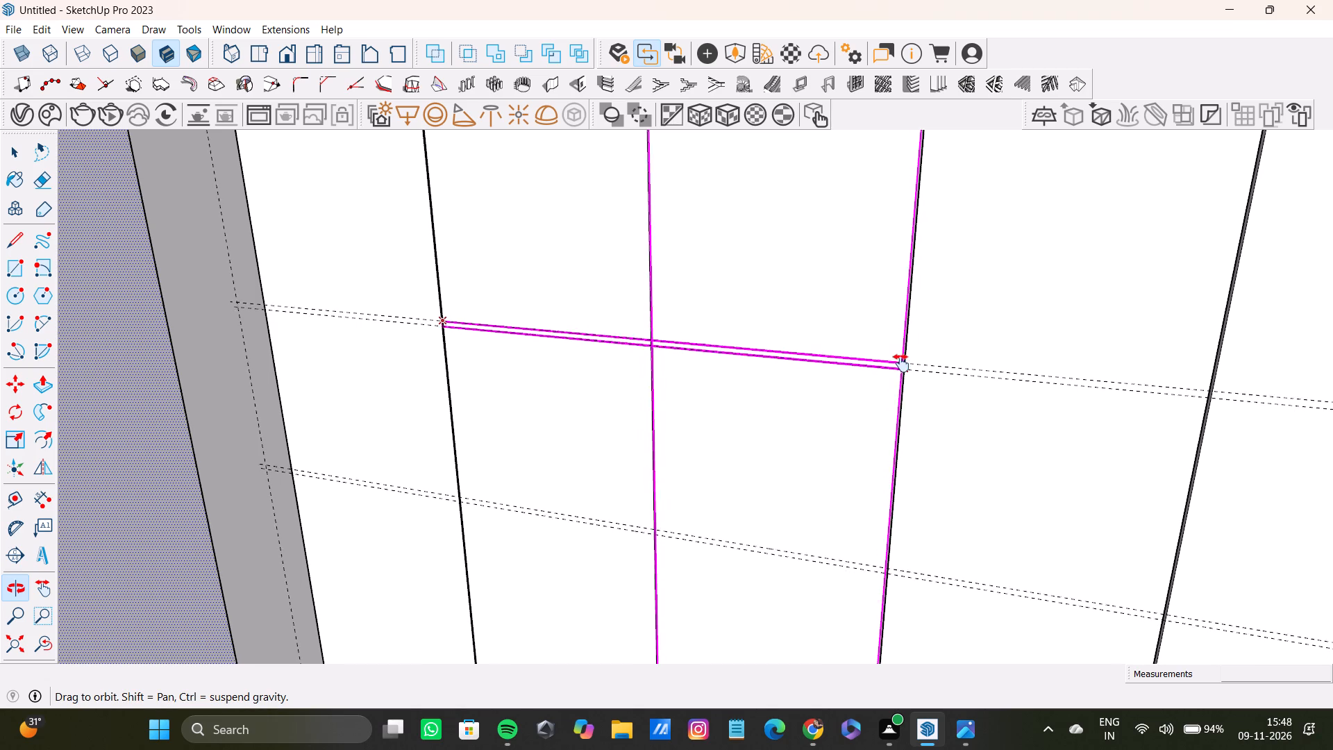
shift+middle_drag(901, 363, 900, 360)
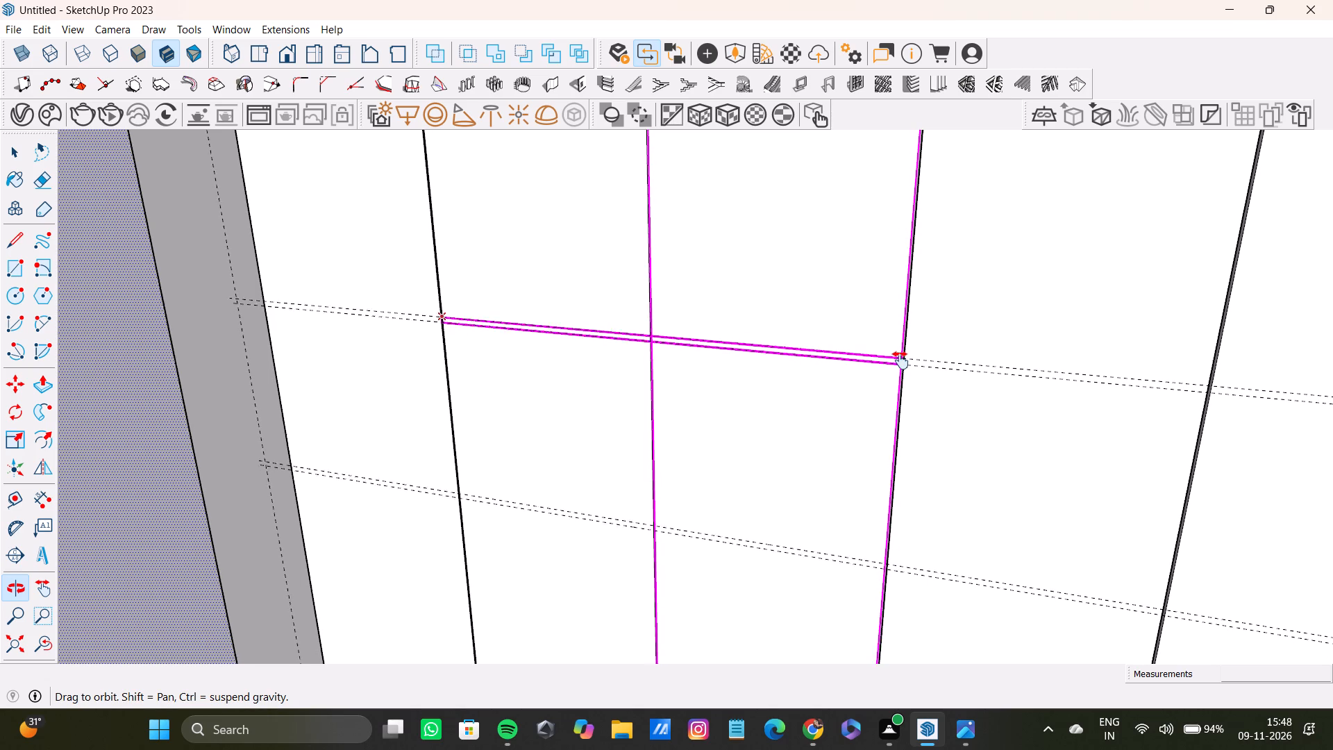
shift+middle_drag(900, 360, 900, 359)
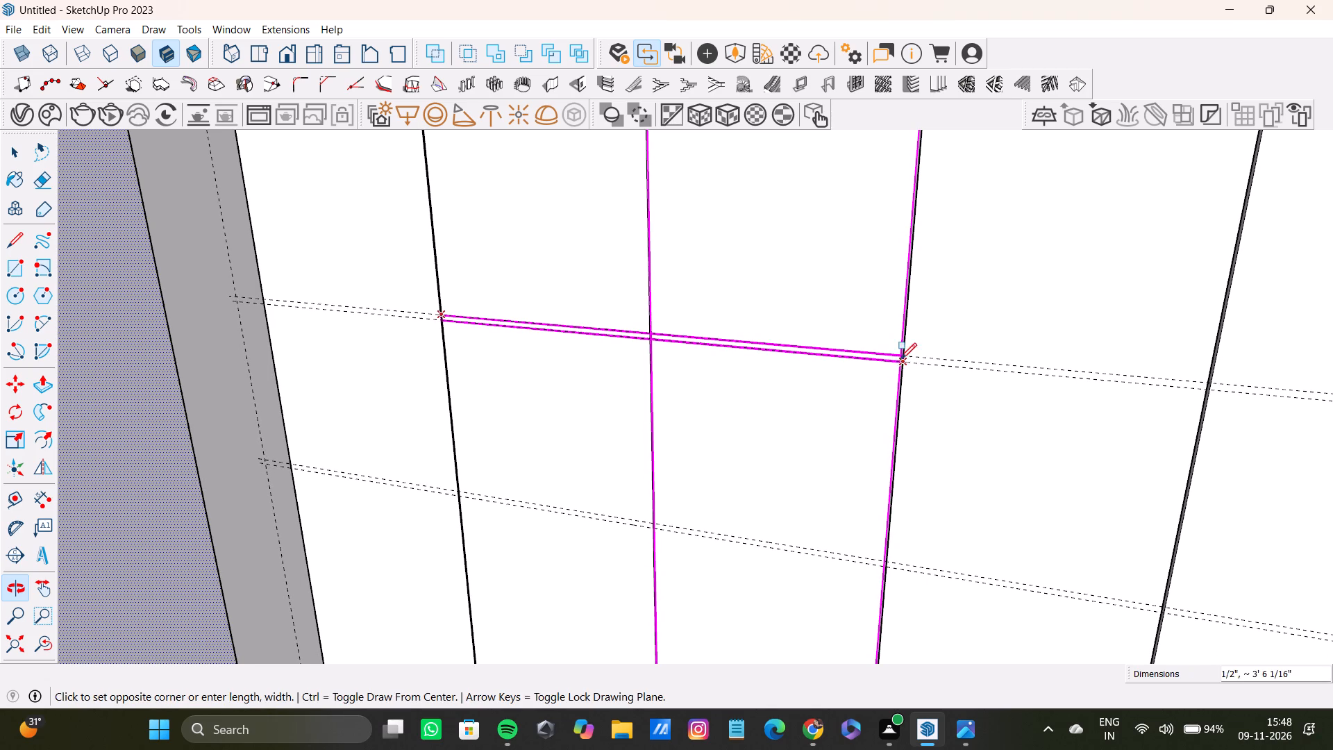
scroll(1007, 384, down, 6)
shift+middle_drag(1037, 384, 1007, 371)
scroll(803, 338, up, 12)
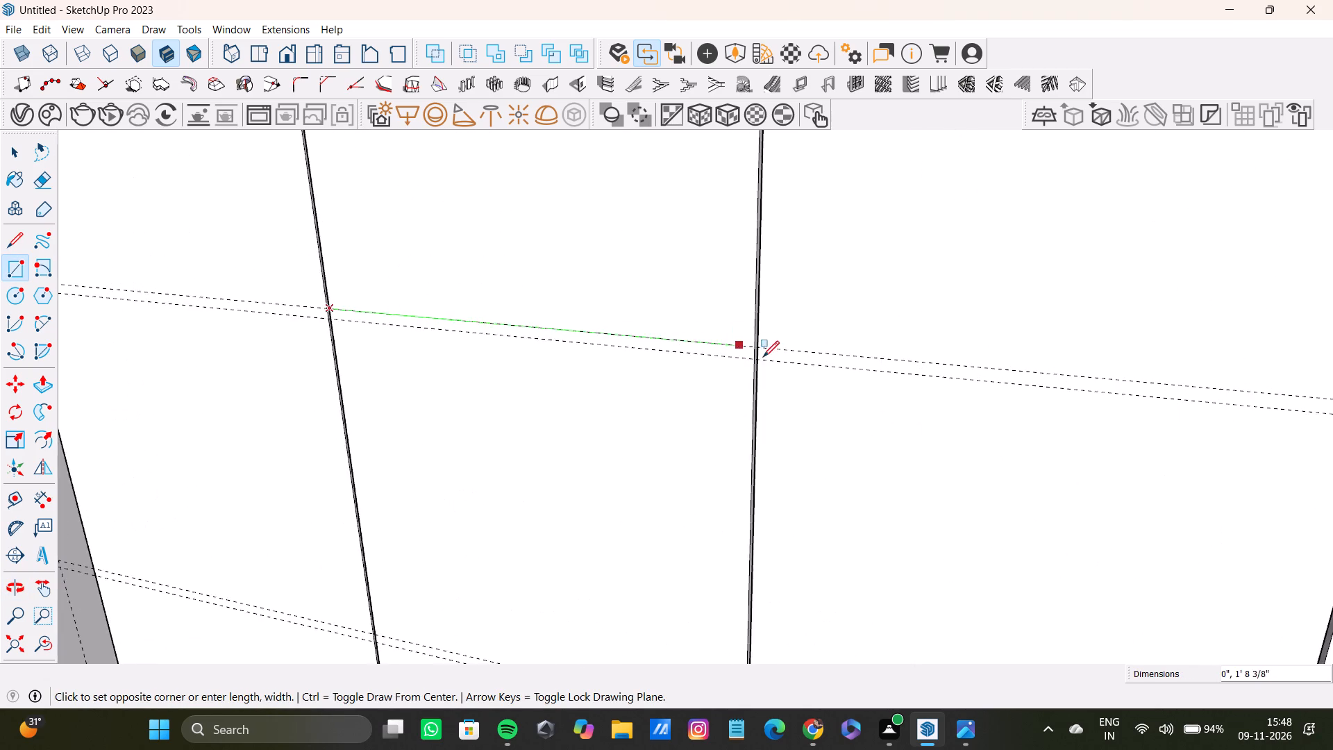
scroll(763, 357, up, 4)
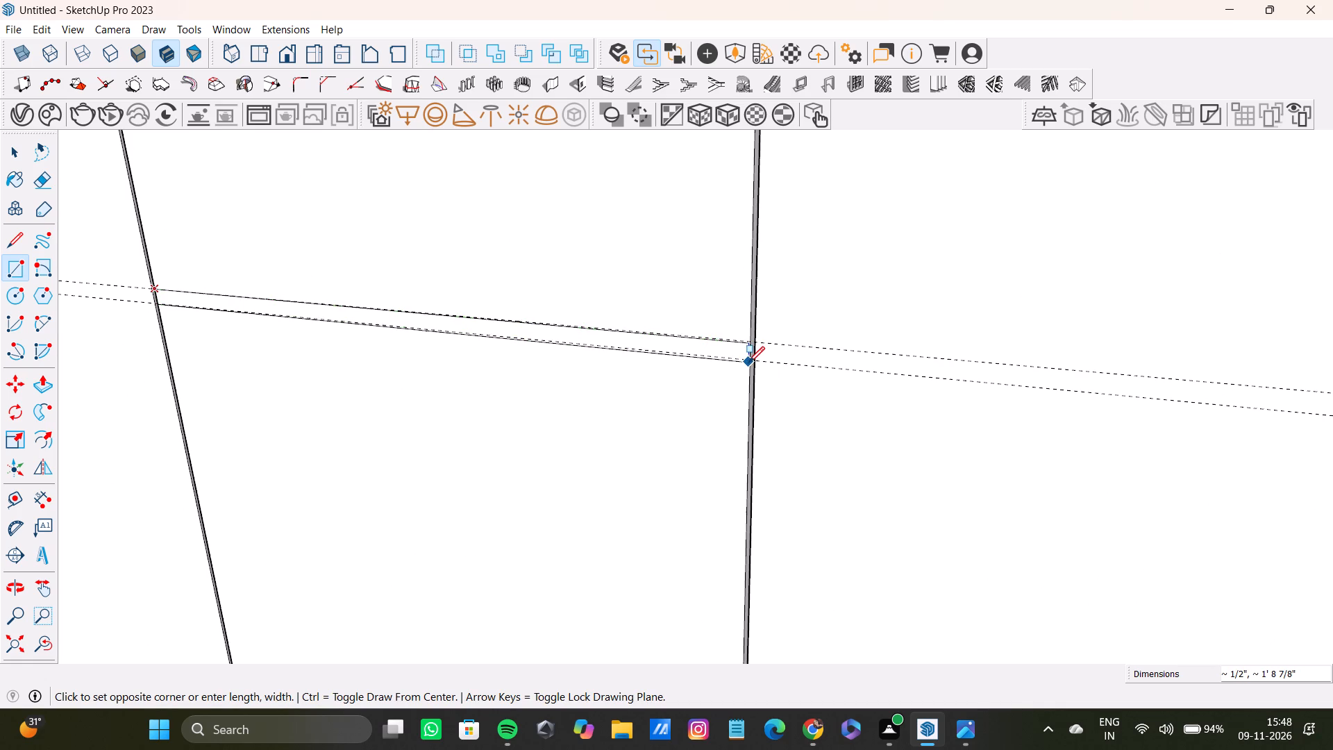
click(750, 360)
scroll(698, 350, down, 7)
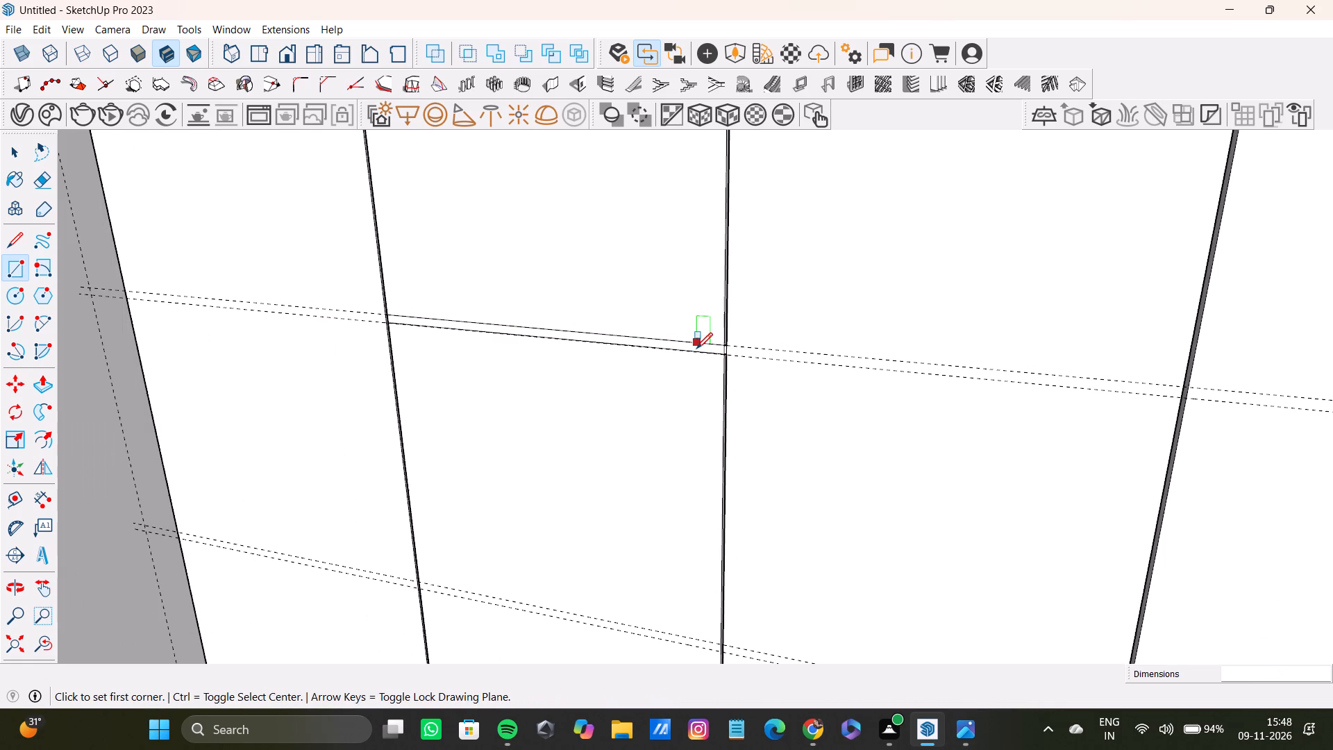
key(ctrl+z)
Draw a 1/2" by about 1' 8 7/8" rectangle between the upper pair of guides across the second cabinet door from the blank wall.
scroll(688, 349, down, 9)
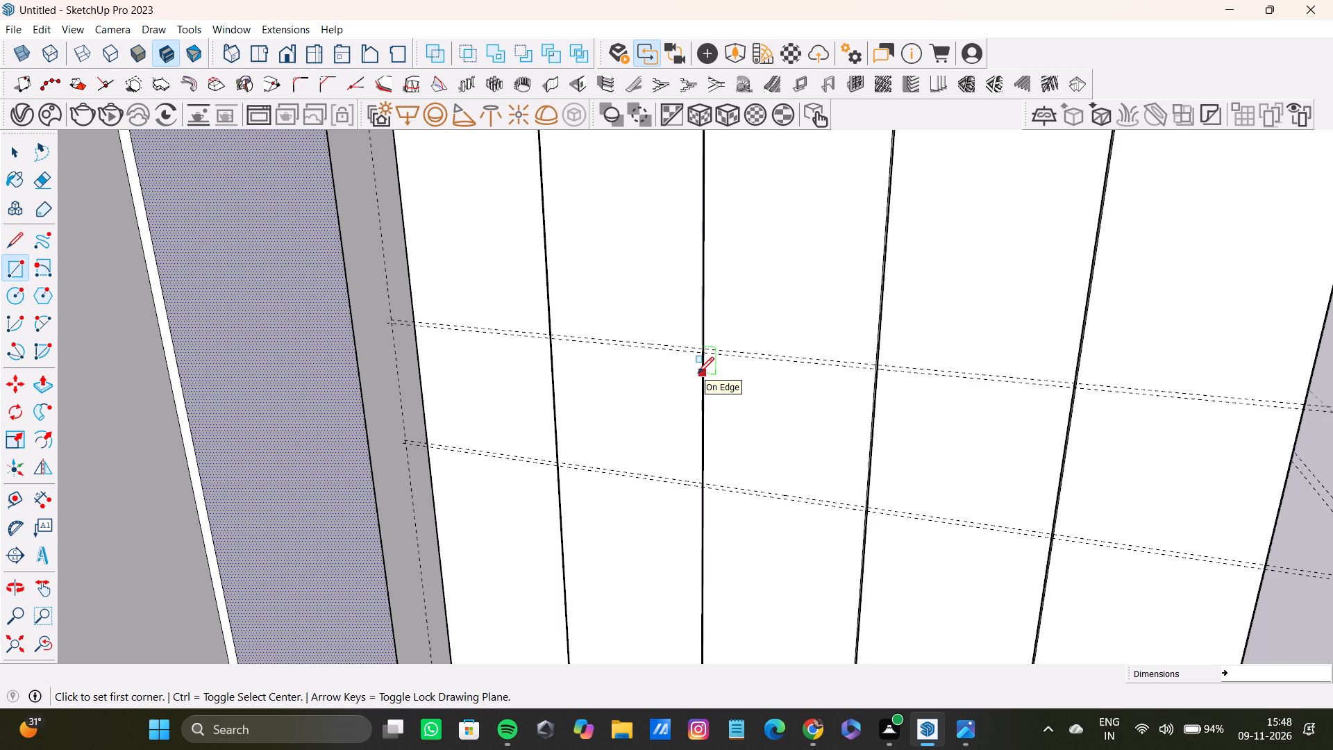
scroll(513, 508, down, 9)
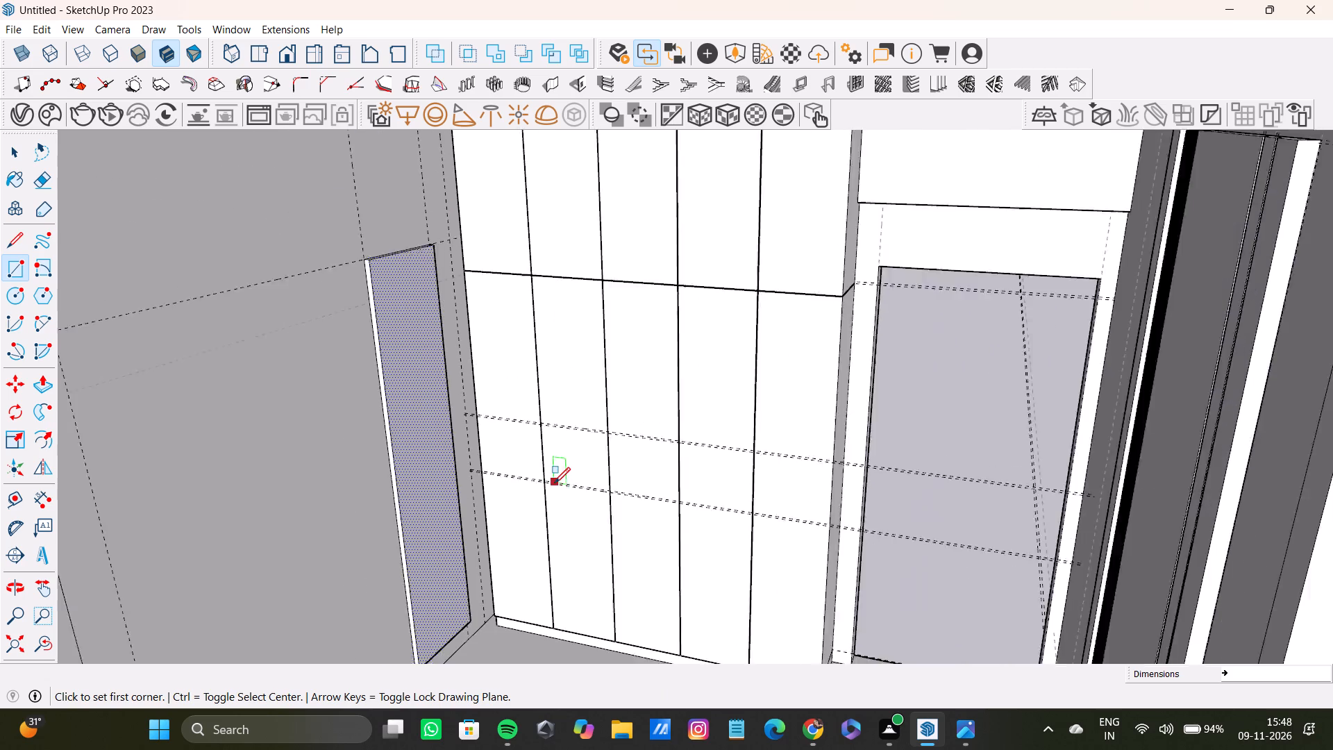
middle_drag(554, 483, 655, 407)
scroll(514, 359, up, 11)
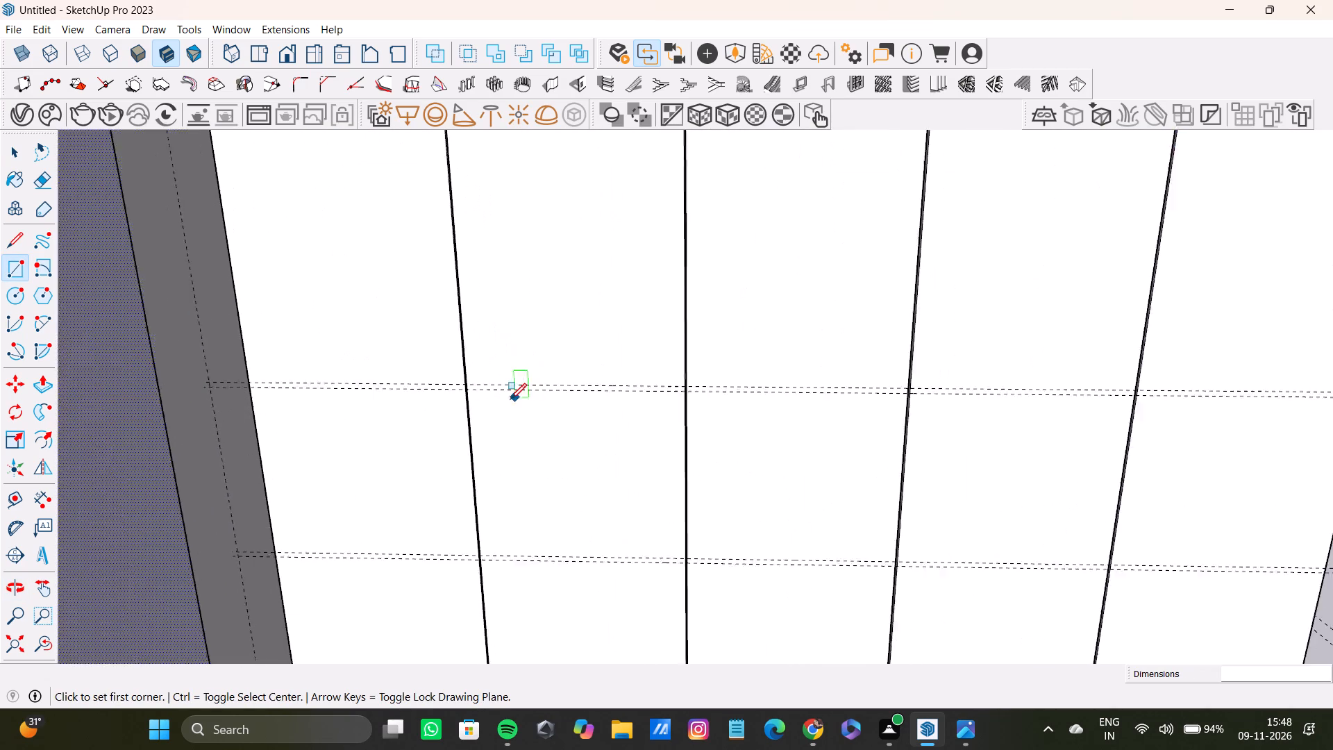
scroll(510, 399, up, 10)
click(429, 371)
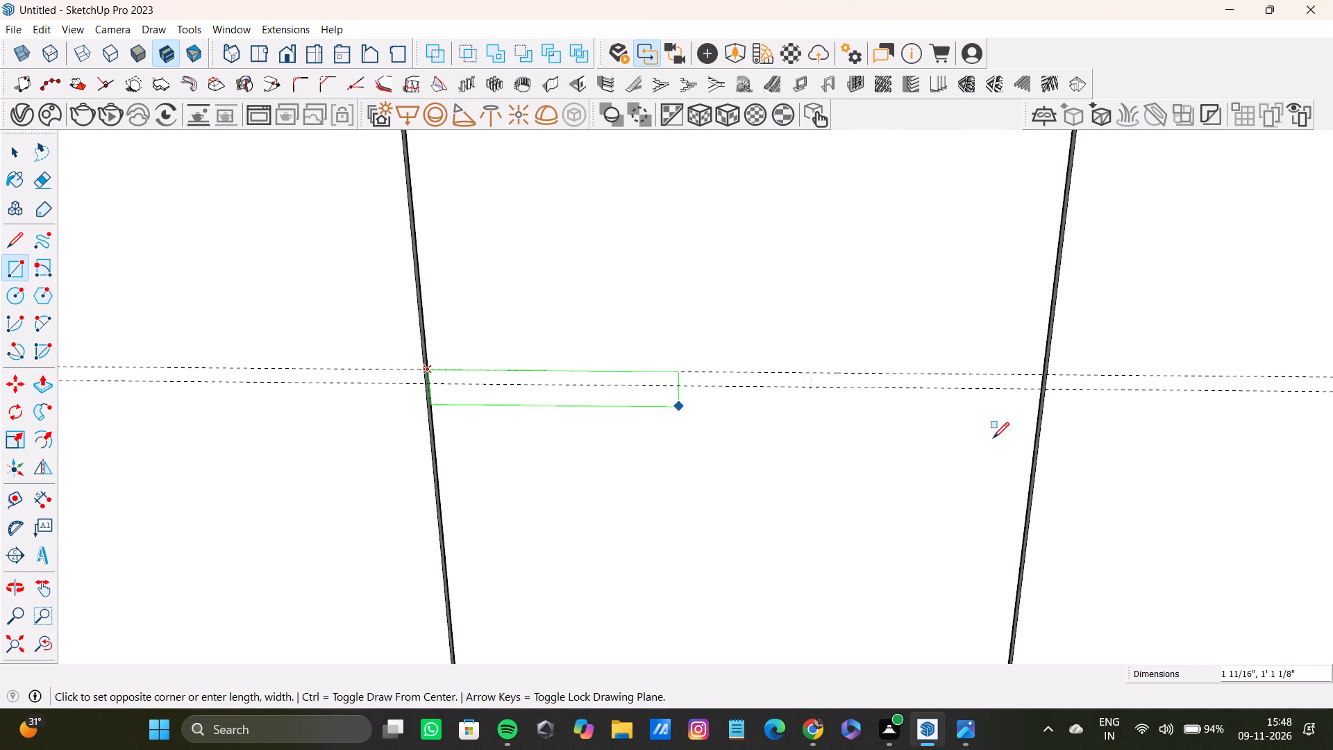
click(1037, 390)
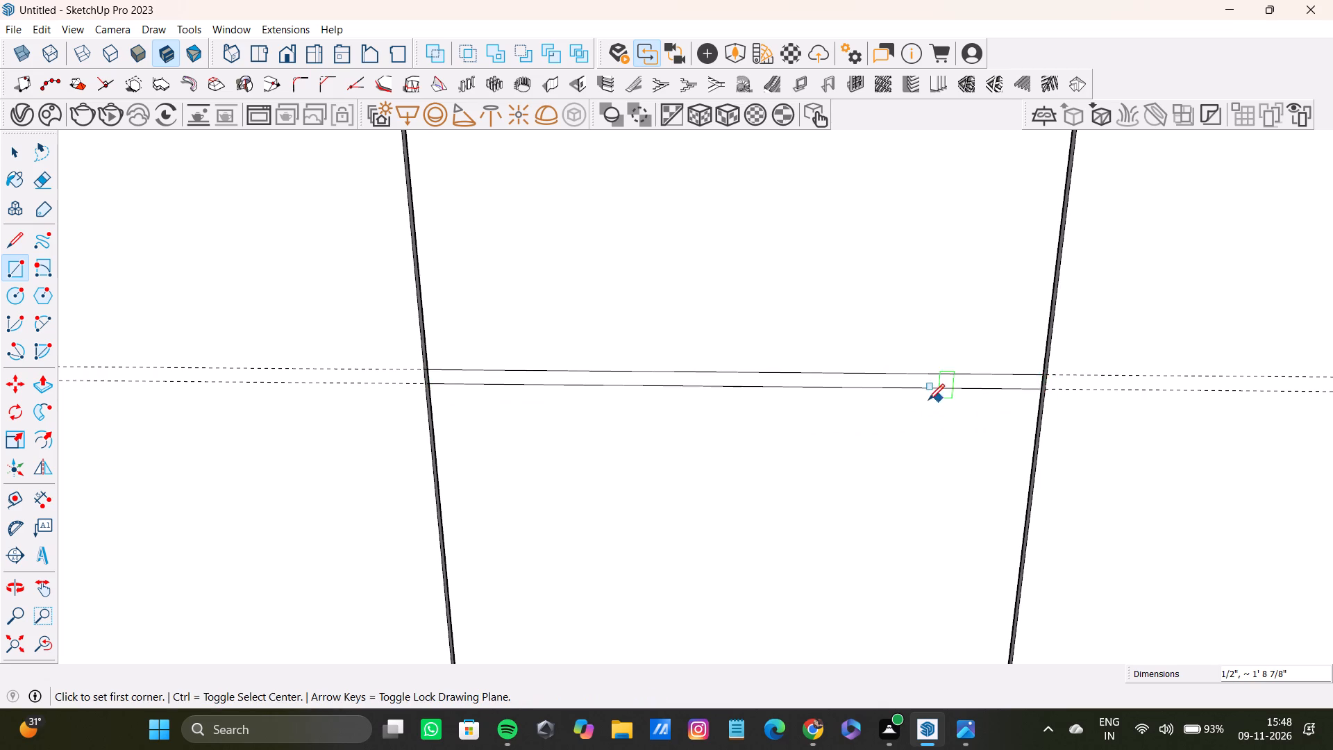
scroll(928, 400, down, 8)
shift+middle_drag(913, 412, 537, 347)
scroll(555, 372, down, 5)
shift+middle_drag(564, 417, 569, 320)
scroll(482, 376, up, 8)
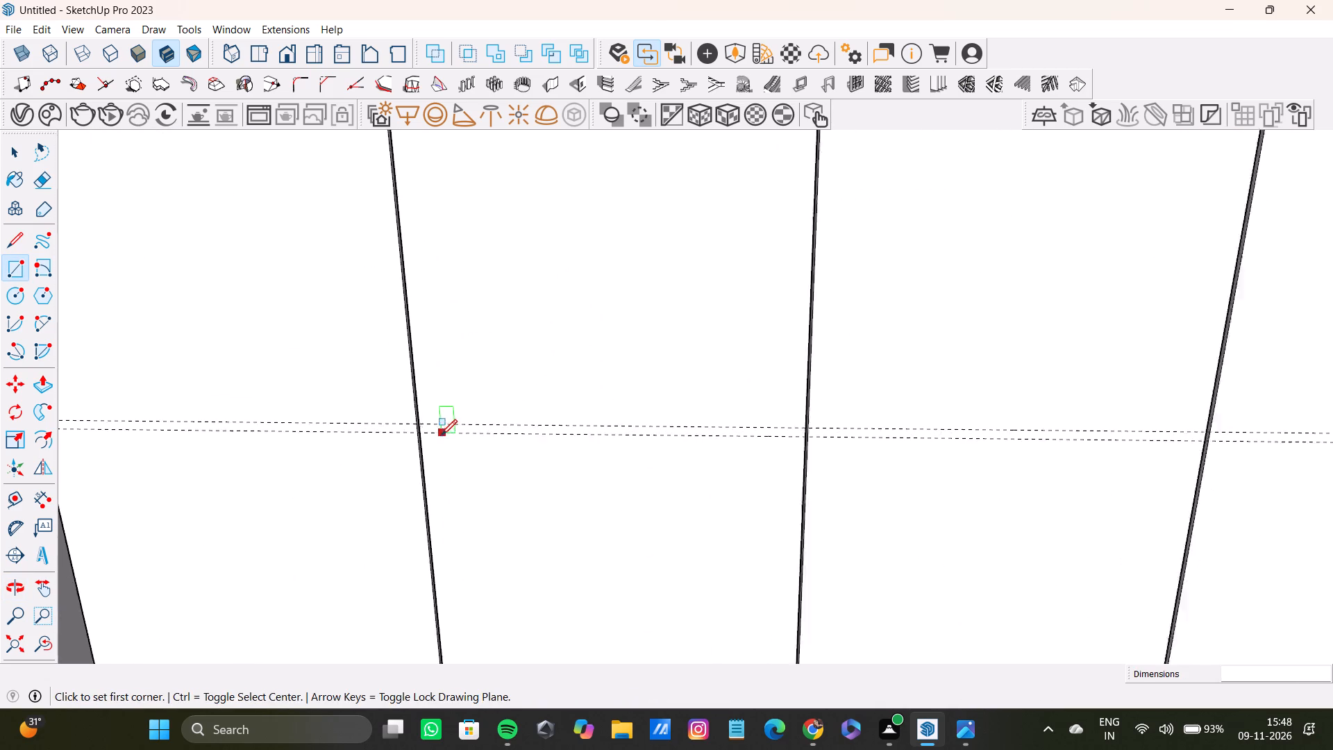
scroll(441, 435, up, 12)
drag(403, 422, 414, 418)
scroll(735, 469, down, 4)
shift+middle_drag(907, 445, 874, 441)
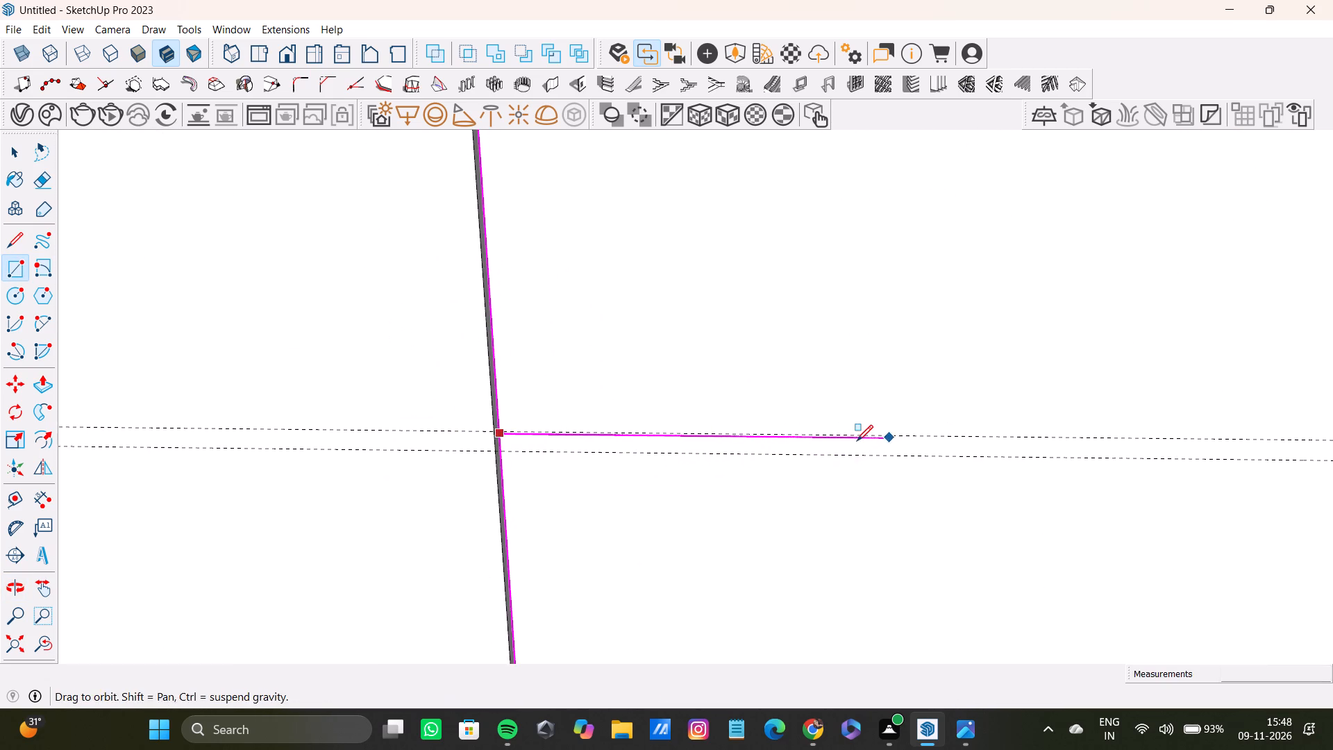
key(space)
Draw a 7/16" by about 1' 8 7/8" rectangle between the lower pair of guides across the second cabinet door from the blank wall.
key(r)
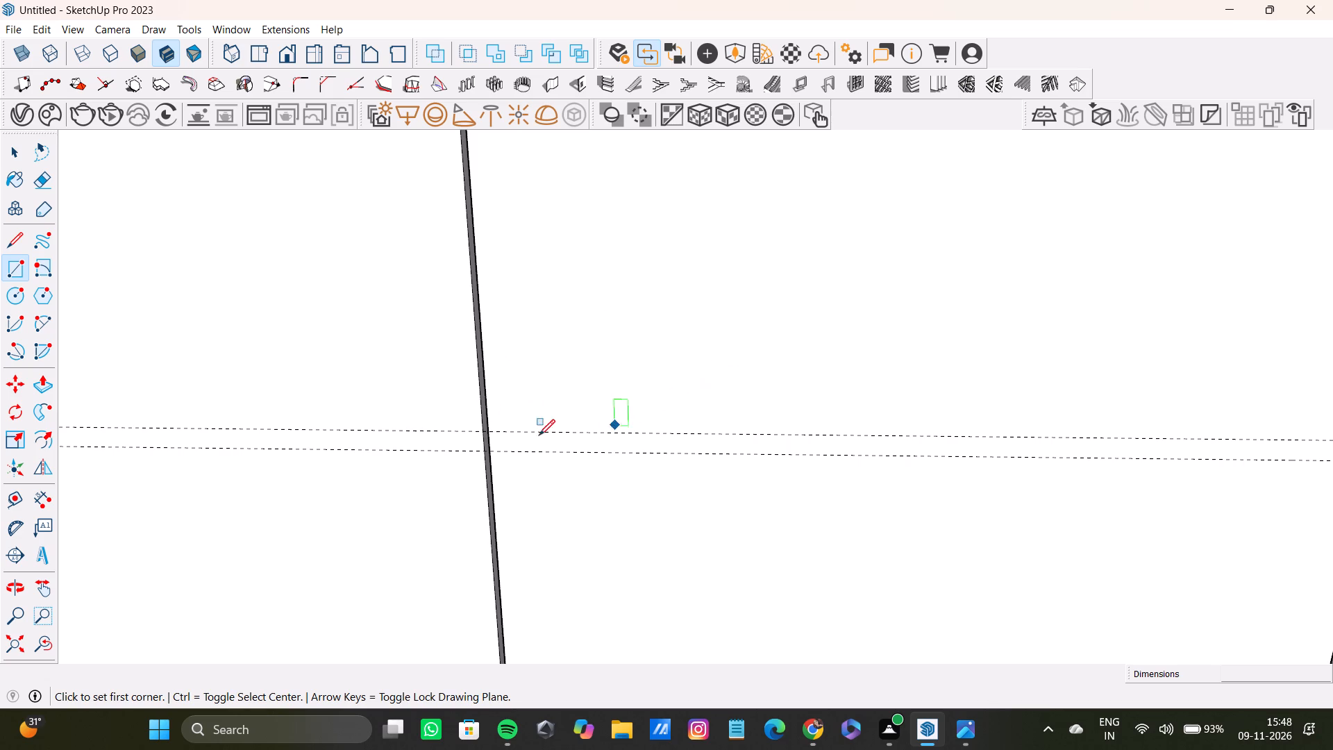
scroll(422, 404, up, 12)
scroll(477, 347, up, 4)
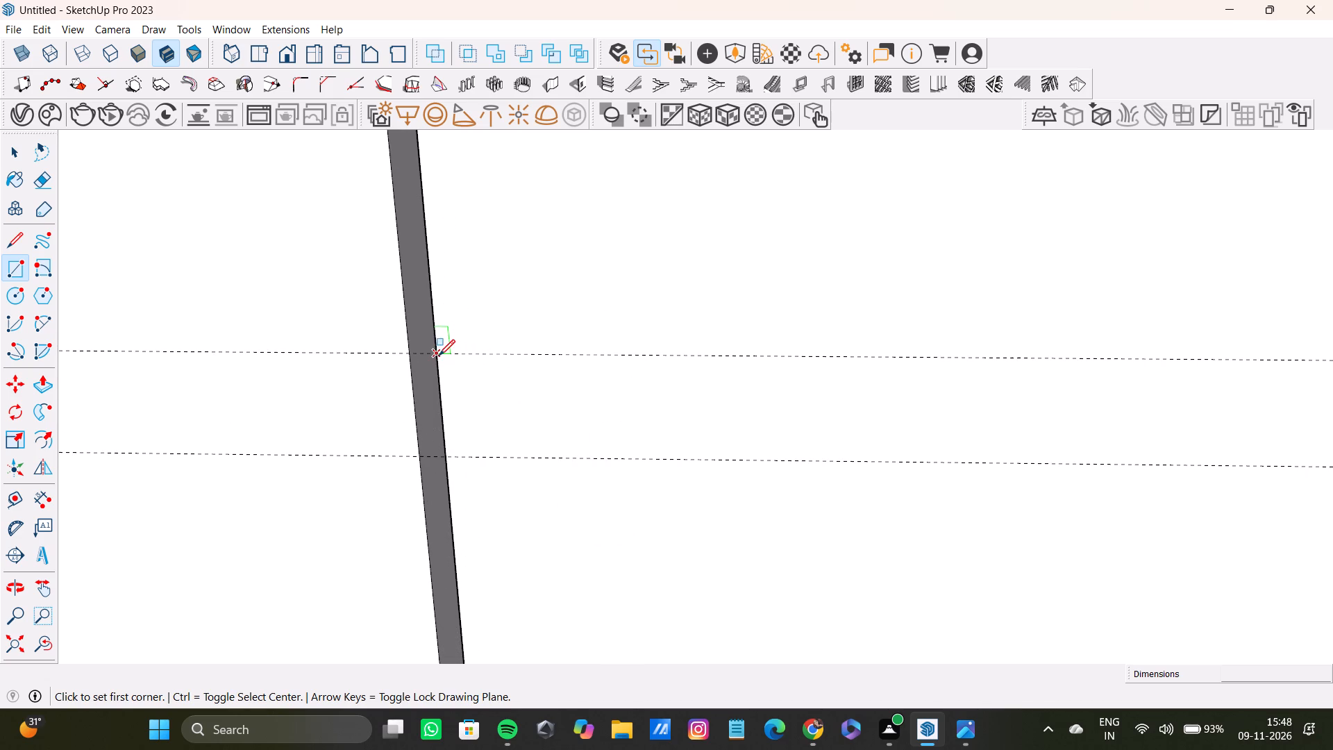
click(439, 356)
scroll(1305, 558, down, 8)
shift+middle_drag(1302, 531, 395, 411)
scroll(609, 442, down, 9)
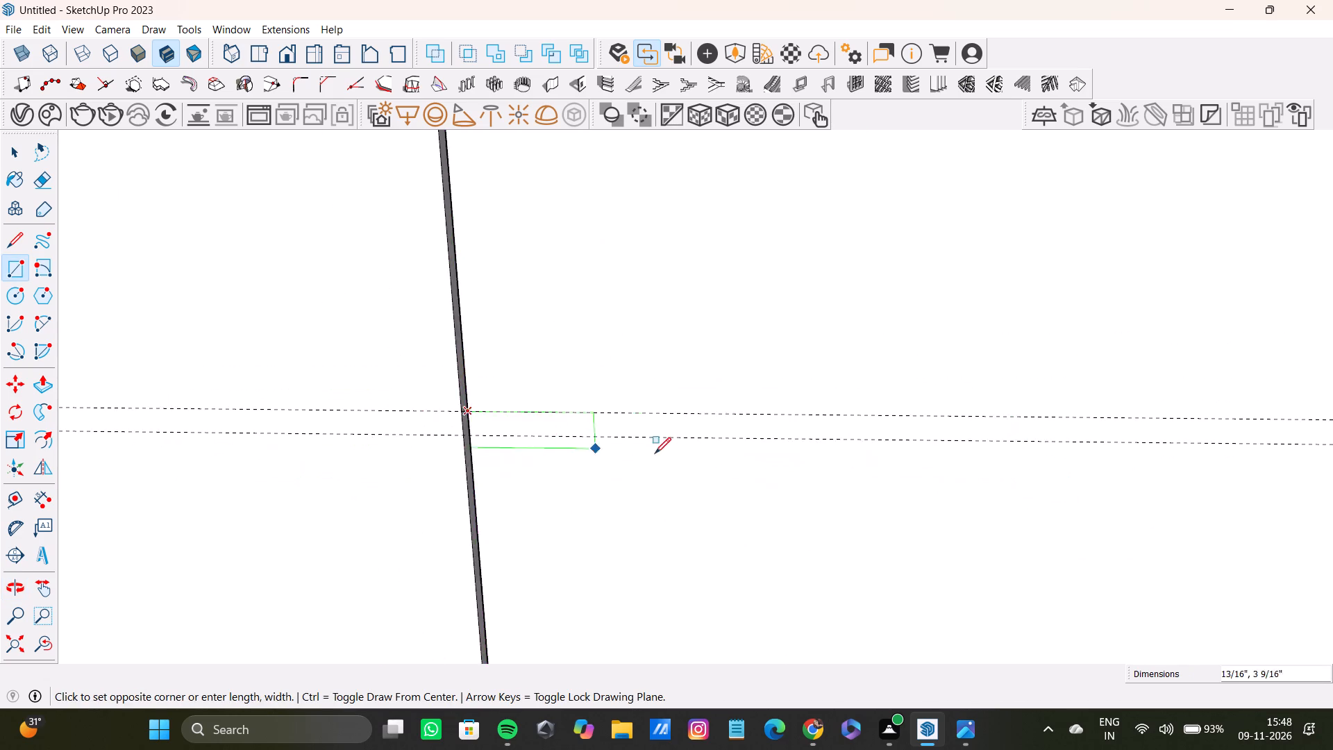
scroll(733, 475, down, 3)
scroll(1143, 525, up, 1)
shift+middle_drag(1143, 525, 260, 418)
scroll(459, 374, up, 7)
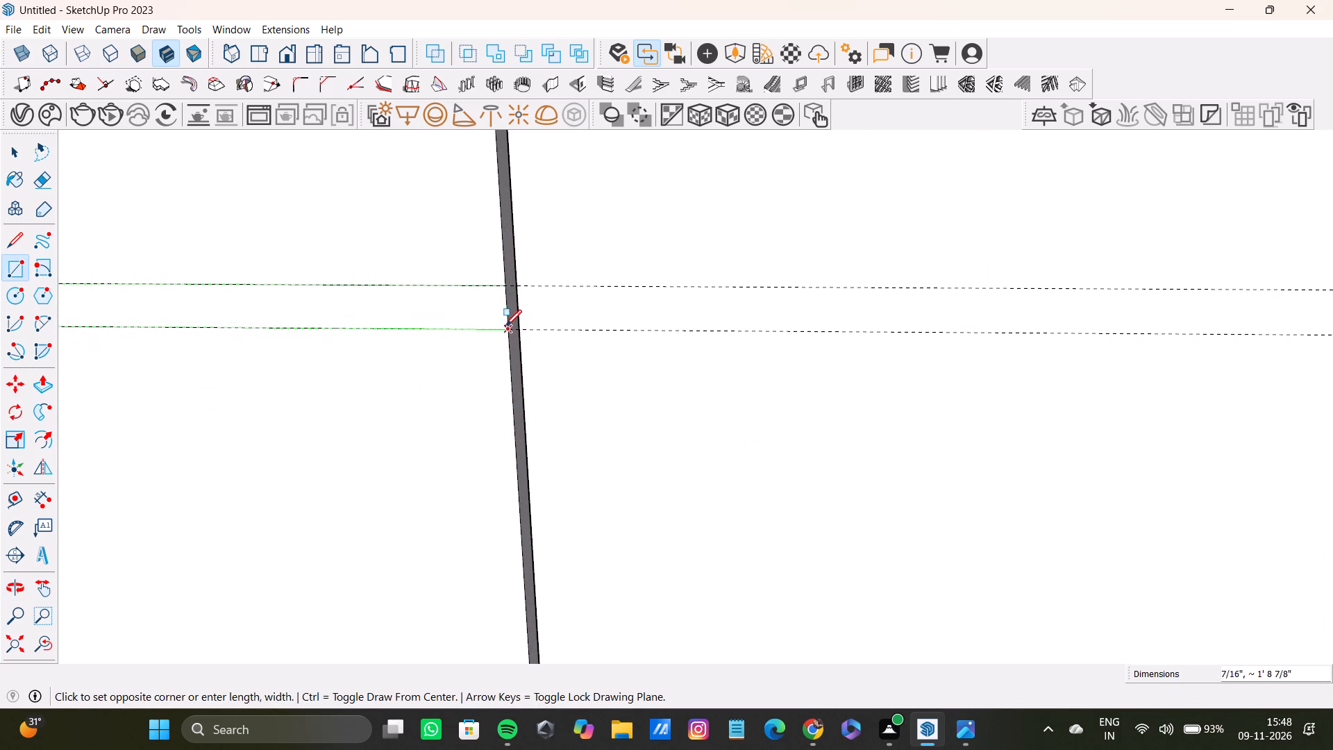
click(505, 328)
Draw a 1/2" by about 1' 8 7/8" rectangle between the lower pair of guides across the third cabinet door.
scroll(491, 323, down, 9)
scroll(525, 310, up, 15)
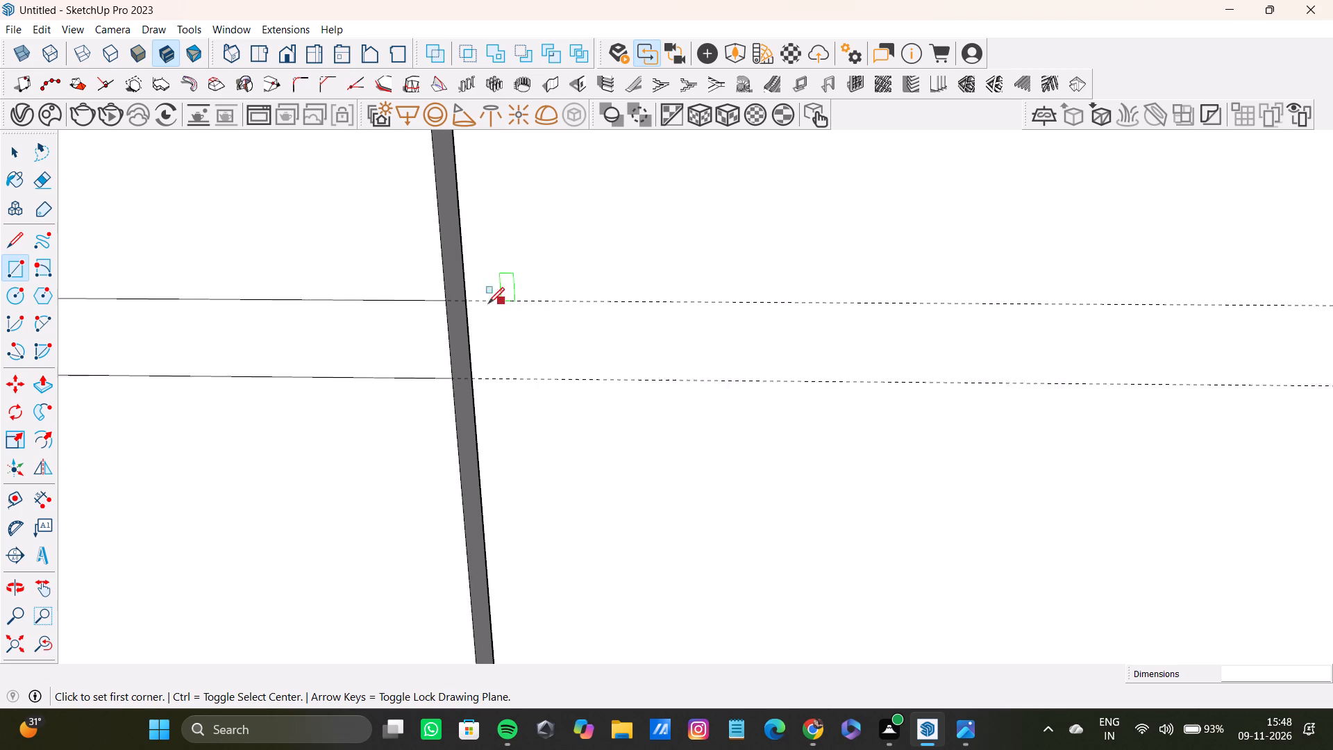
scroll(488, 303, up, 2)
click(456, 299)
scroll(1232, 435, down, 12)
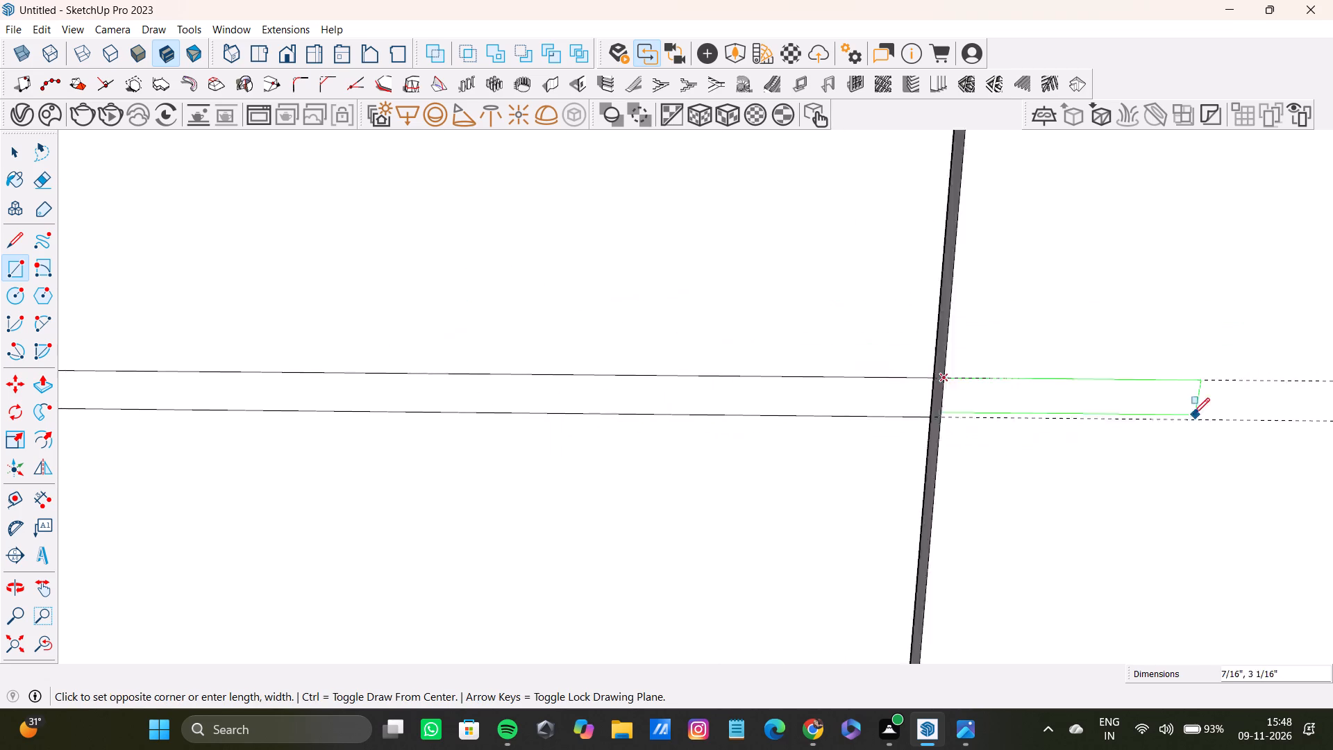
scroll(1193, 414, down, 1)
shift+middle_drag(1193, 414, 387, 398)
scroll(548, 399, down, 3)
scroll(1026, 423, down, 4)
shift+middle_drag(1030, 421, 343, 390)
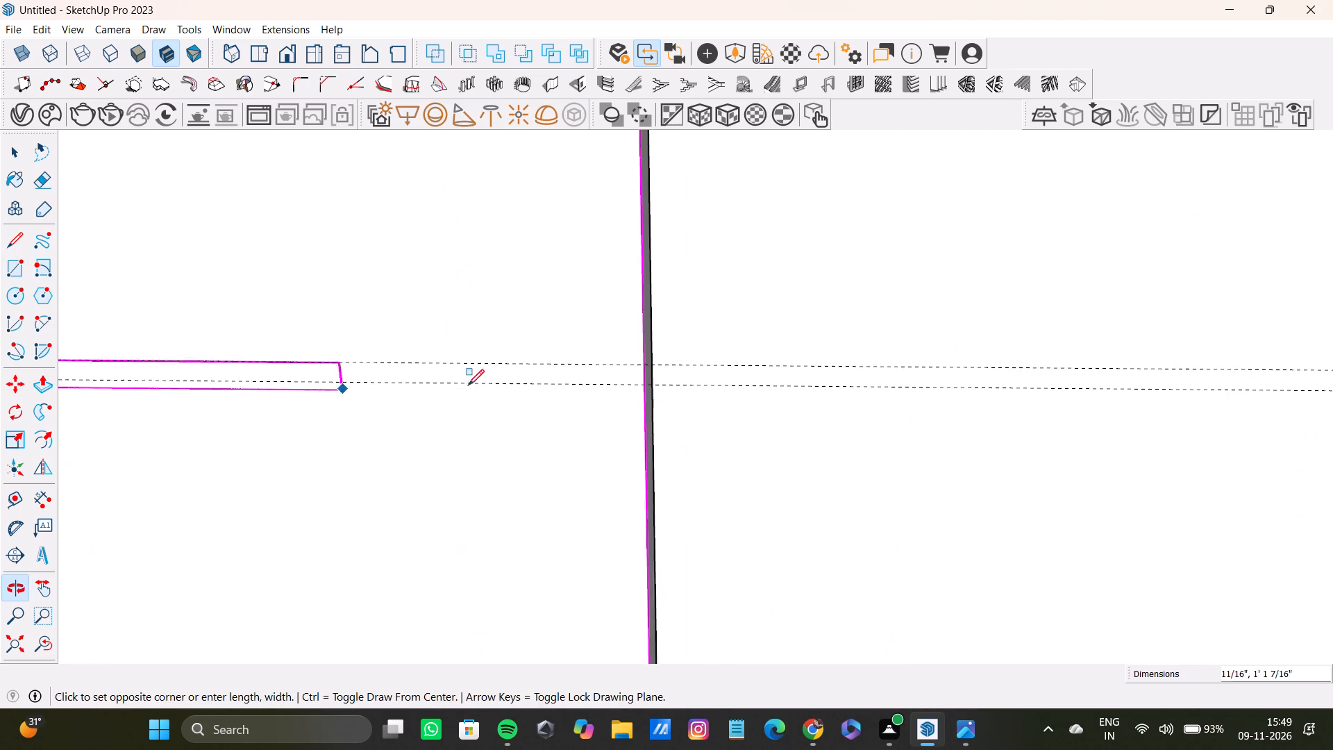
scroll(598, 385, up, 4)
click(670, 382)
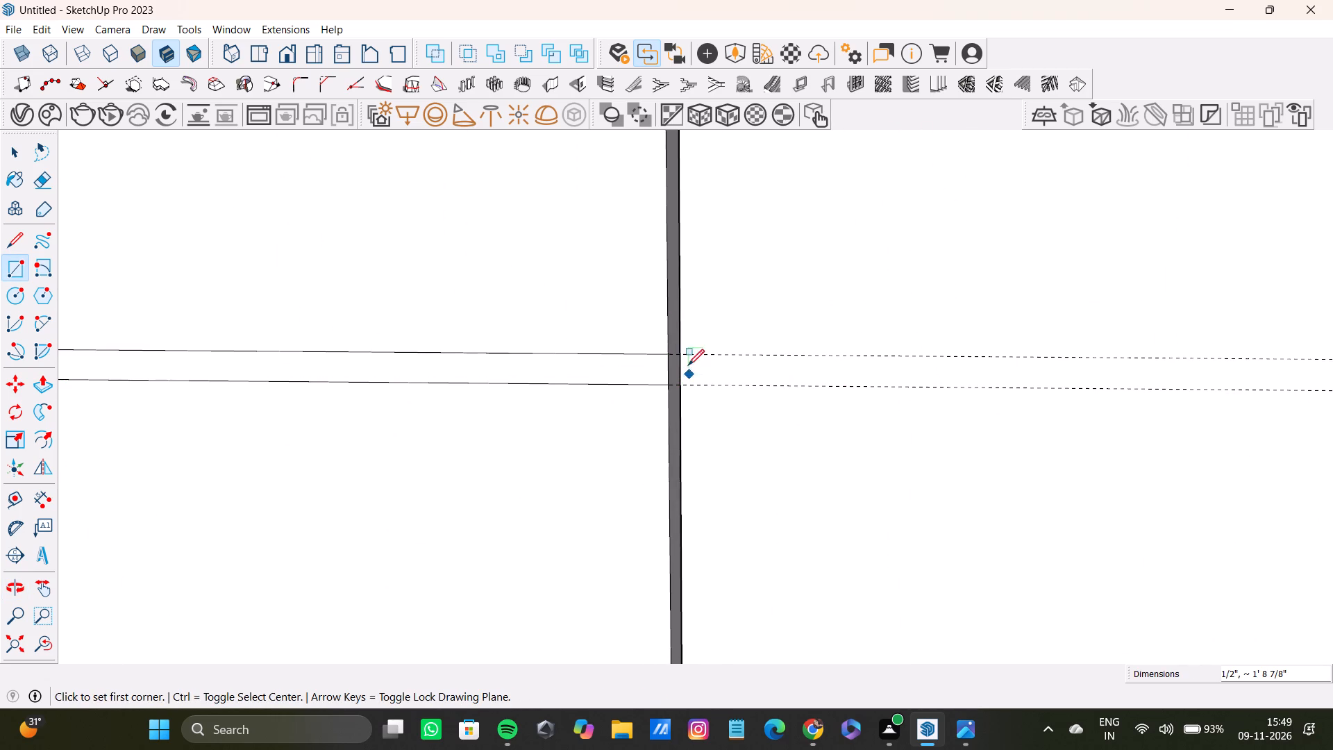
Draw a thin horizontal rectangle between the lower pair of guides across the full width of the fourth cabinet door.
click(680, 352)
scroll(984, 416, down, 4)
shift+middle_drag(1059, 399, 337, 403)
scroll(821, 404, down, 4)
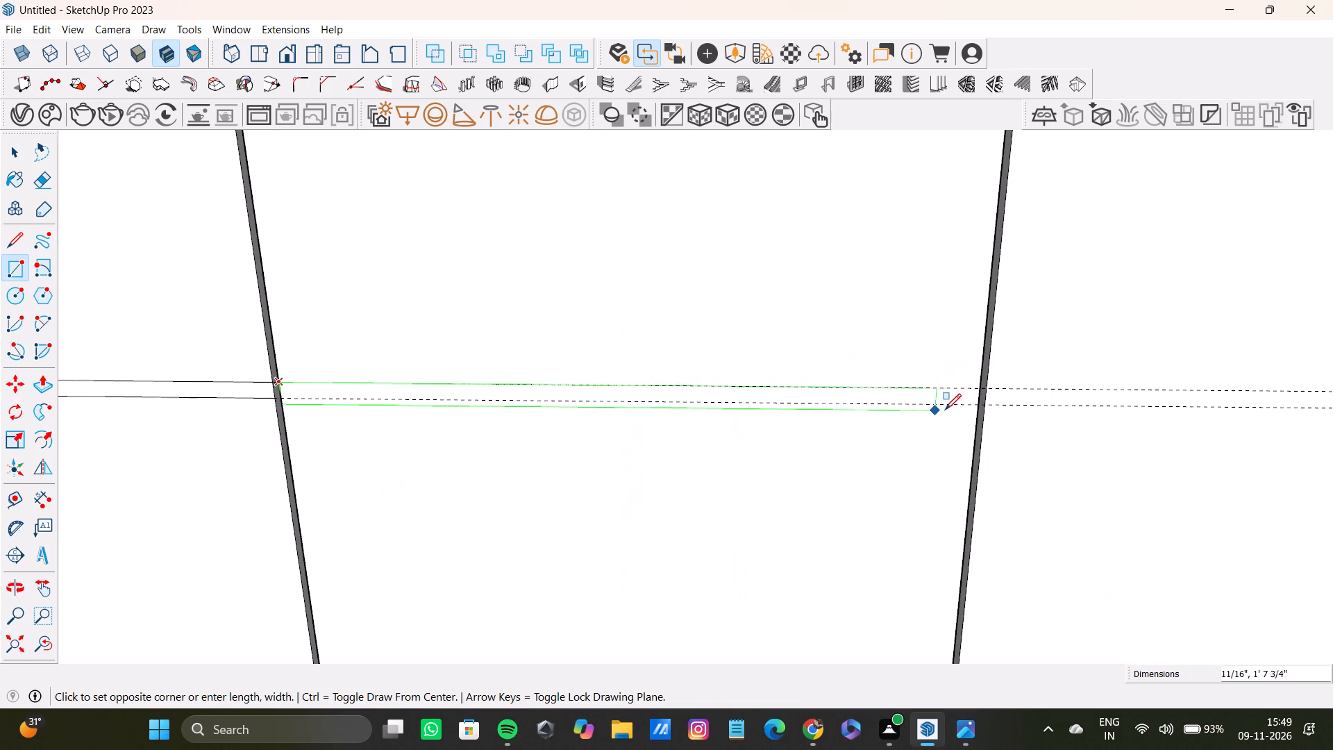
click(976, 403)
Draw a 1/2" by about 1' 8 13/16" rectangle between the lower pair of guides across the fifth cabinet door.
scroll(933, 398, down, 3)
shift+middle_drag(932, 398, 459, 397)
scroll(562, 392, up, 6)
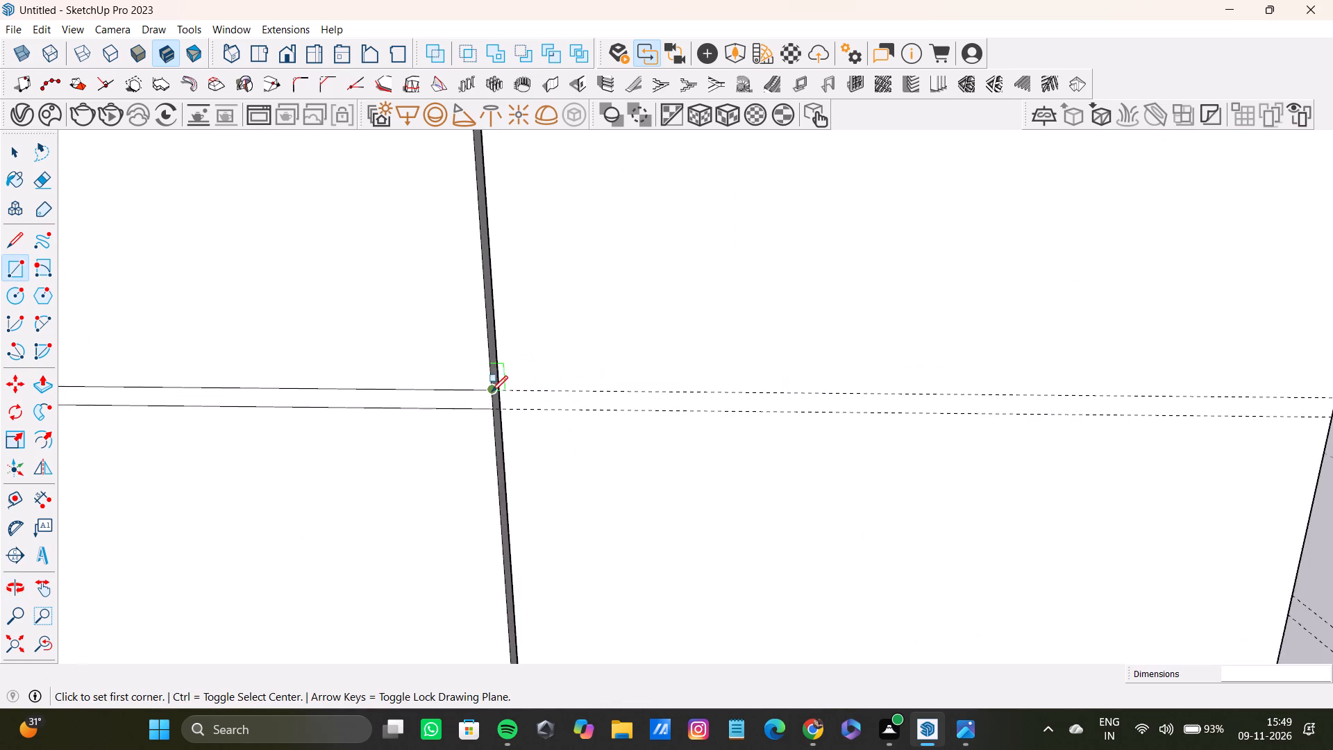
scroll(492, 392, up, 5)
click(509, 387)
scroll(1009, 453, down, 3)
shift+middle_drag(1045, 448, 418, 408)
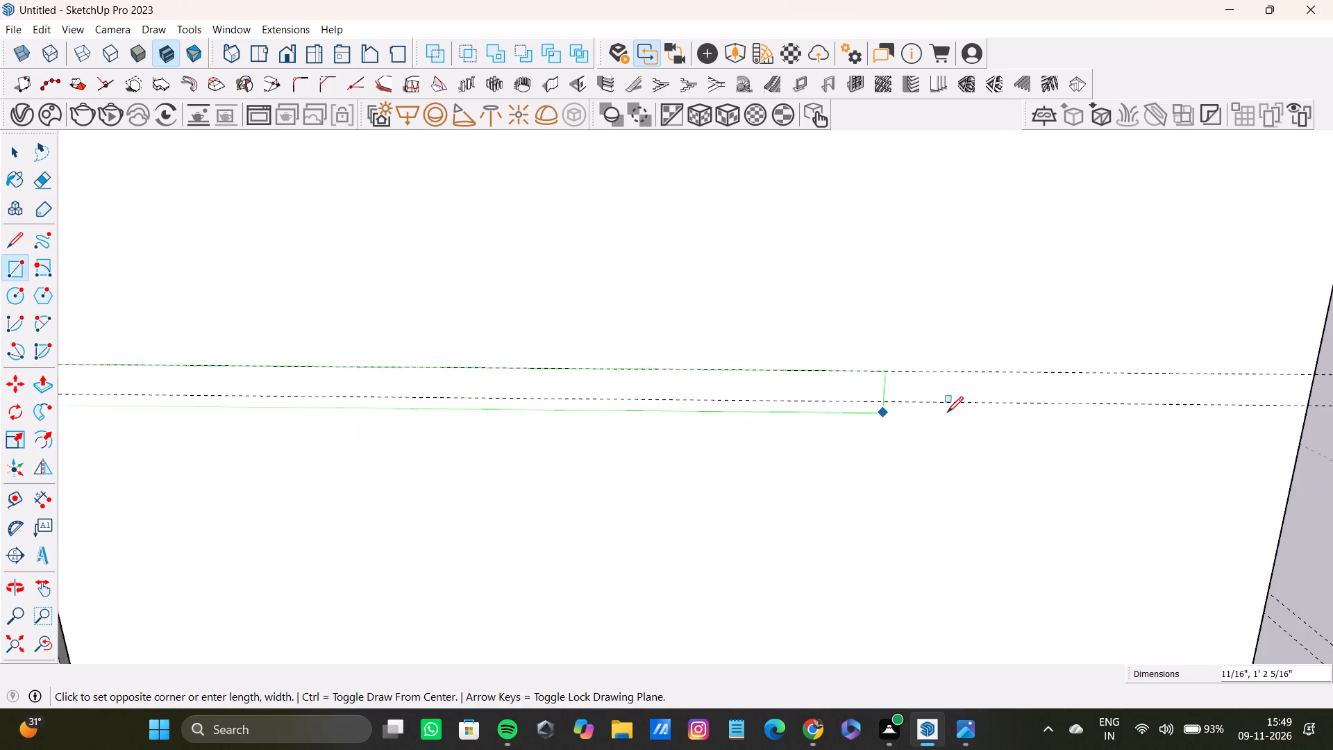
click(1307, 406)
Draw a 1/2" by about 1' 8 7/8" rectangle between the upper pair of guides across the third cabinet door from the blank wall.
scroll(583, 426, down, 9)
shift+middle_drag(440, 469, 950, 475)
scroll(573, 408, down, 11)
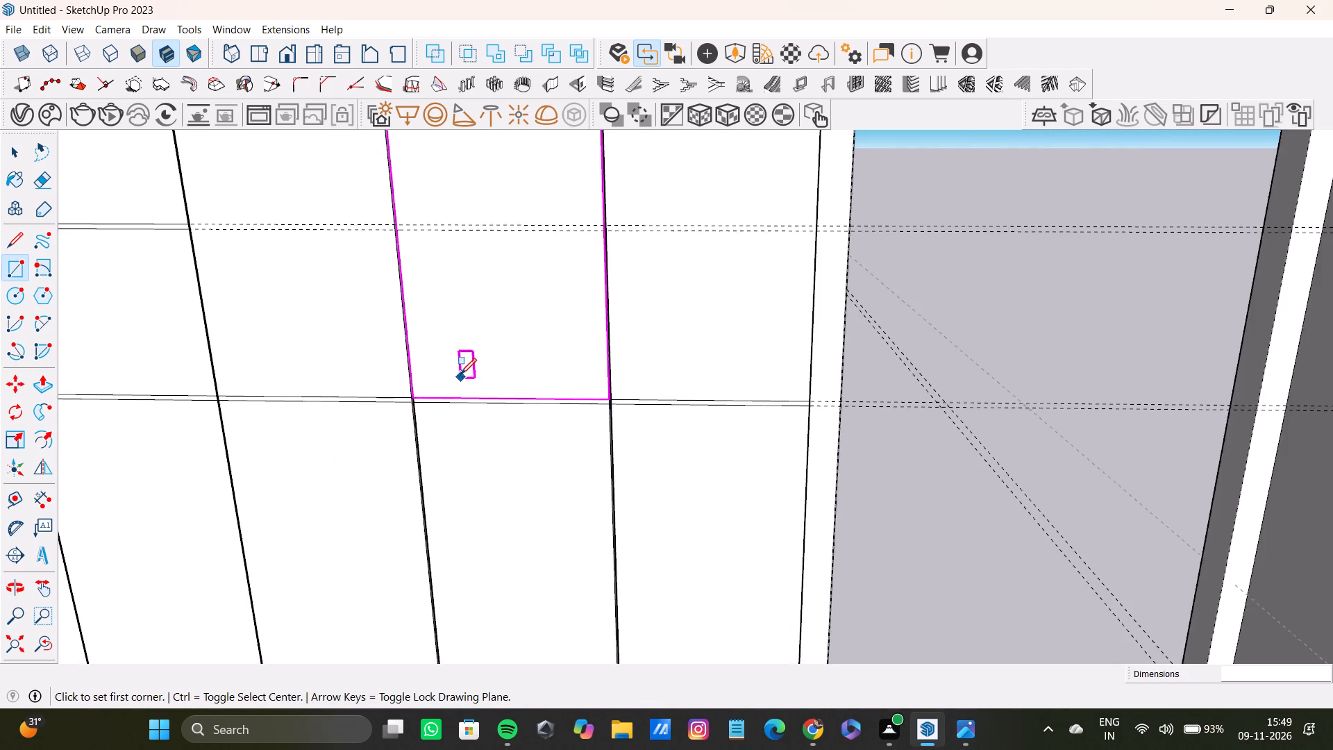
scroll(460, 374, down, 3)
shift+middle_drag(459, 372, 728, 415)
scroll(526, 324, up, 12)
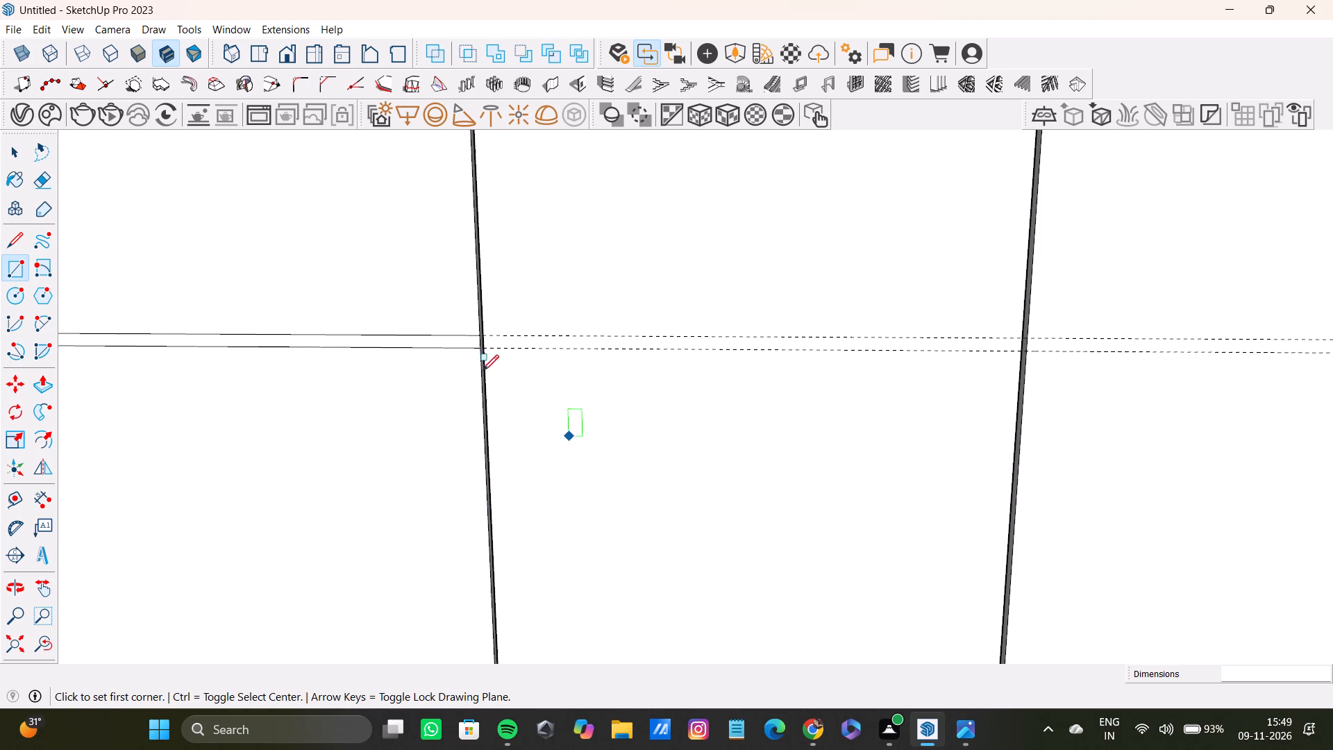
scroll(456, 346, up, 20)
scroll(456, 346, up, 1)
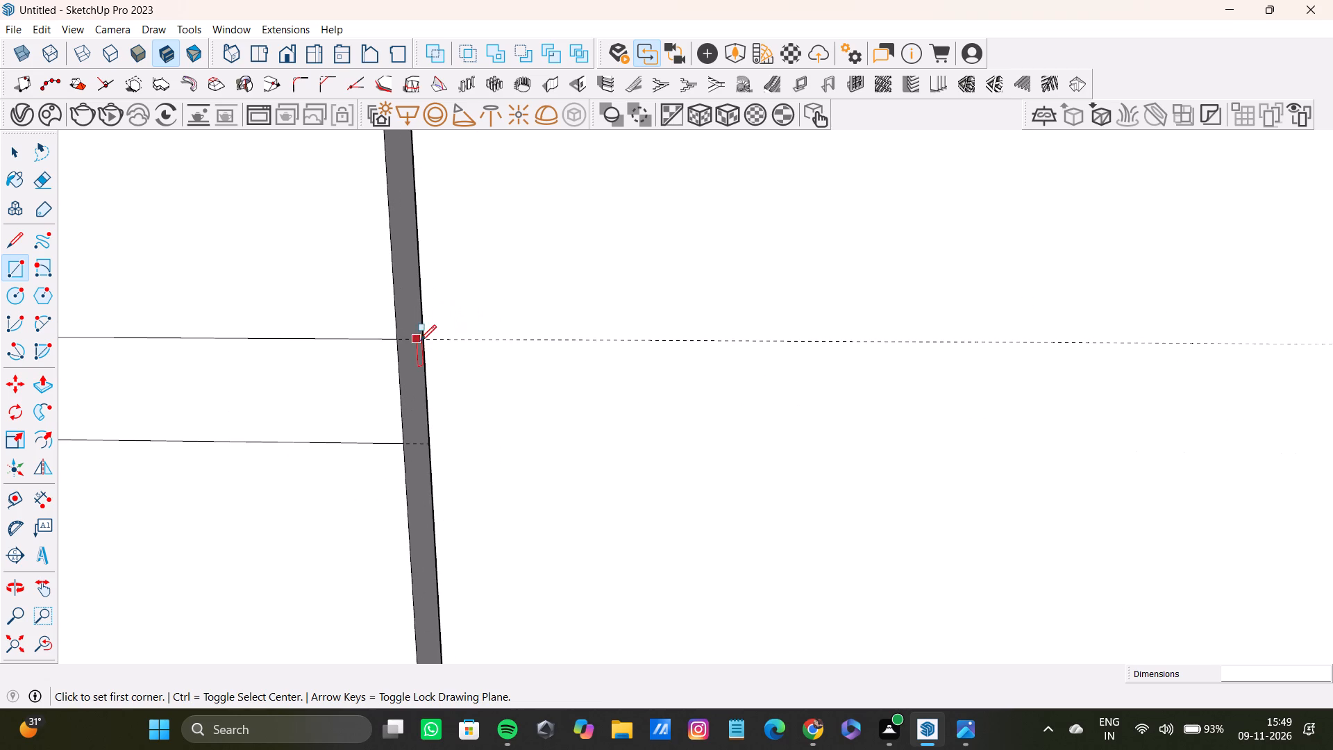
click(426, 341)
scroll(1086, 451, down, 8)
shift+middle_drag(1134, 438, 294, 378)
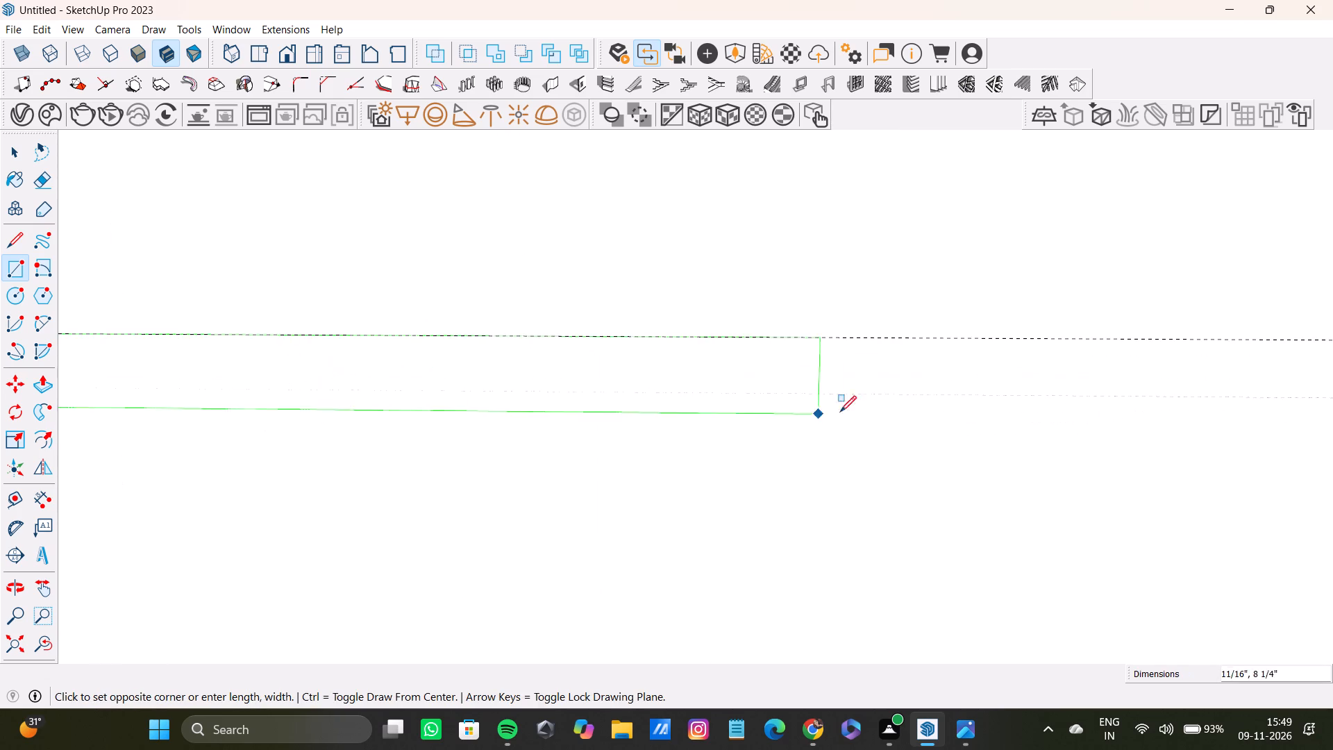
scroll(1071, 410, down, 10)
shift+scroll(1071, 409, up, 1)
shift+middle_drag(1005, 387, 621, 390)
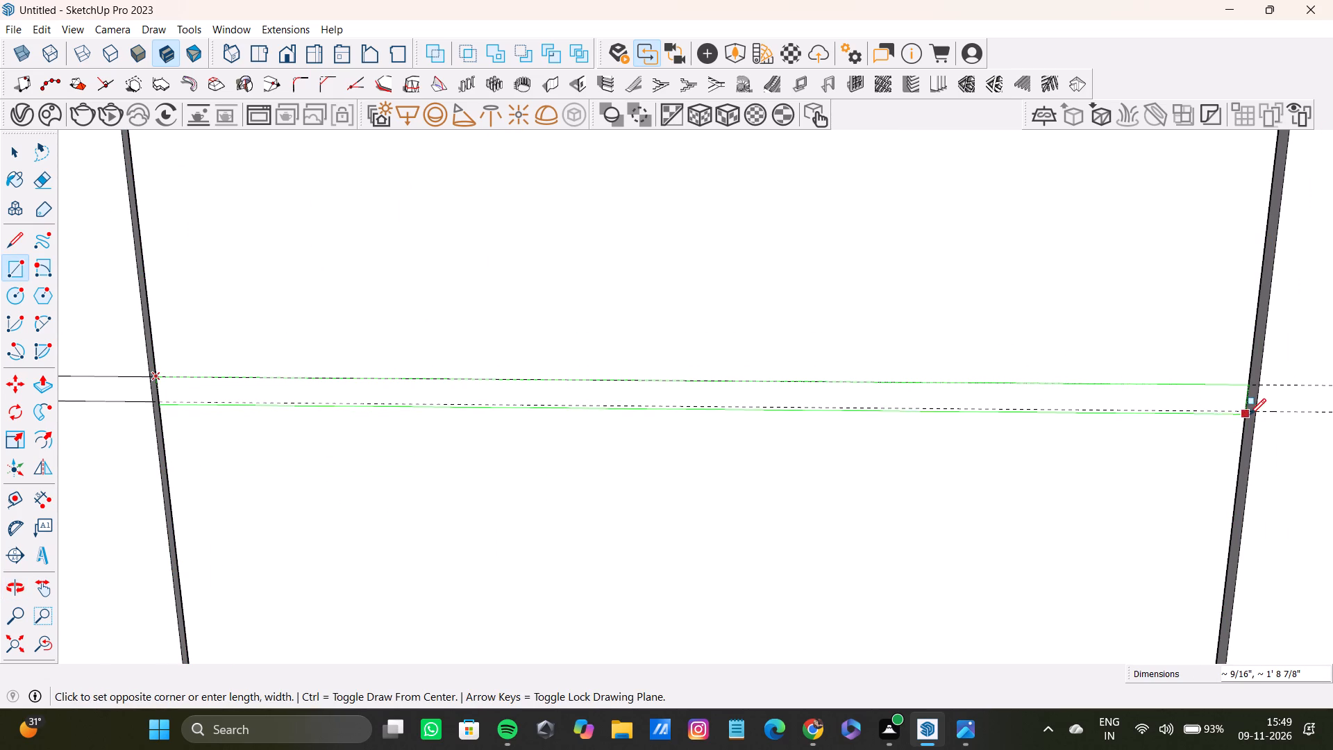
click(1241, 415)
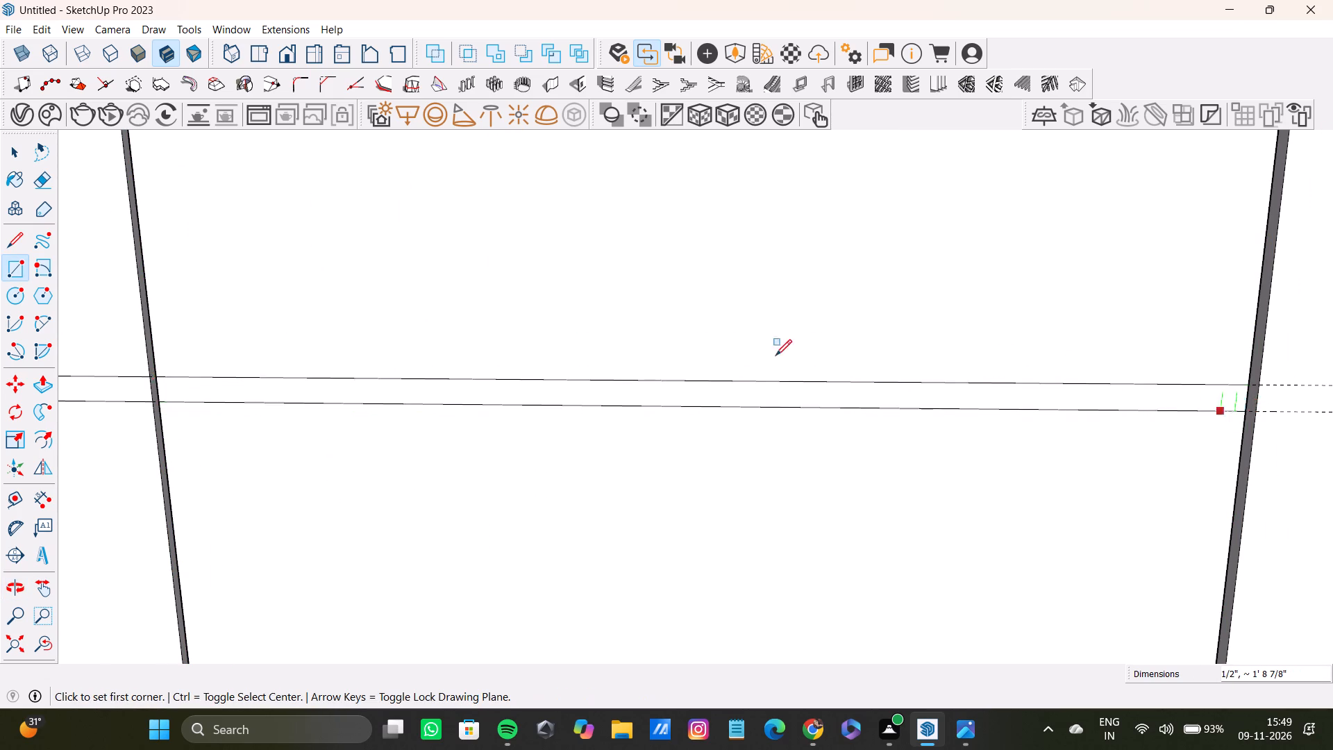
Draw a thin horizontal rectangle between the upper pair of guides across the full width of the fourth cabinet door.
scroll(736, 353, down, 13)
shift+scroll(732, 357, up, 1)
shift+middle_drag(732, 357, 132, 367)
scroll(510, 369, up, 11)
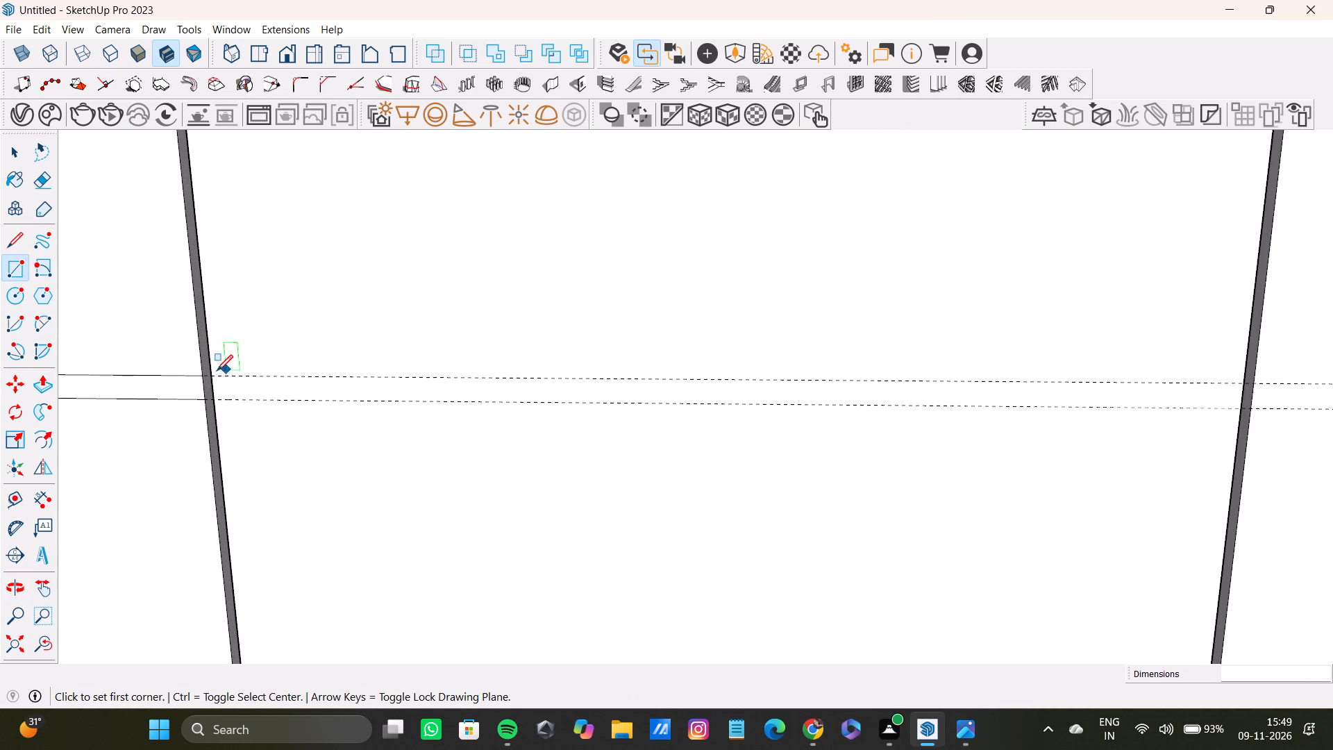
click(213, 372)
scroll(1059, 403, down, 3)
shift+middle_drag(1107, 406, 810, 394)
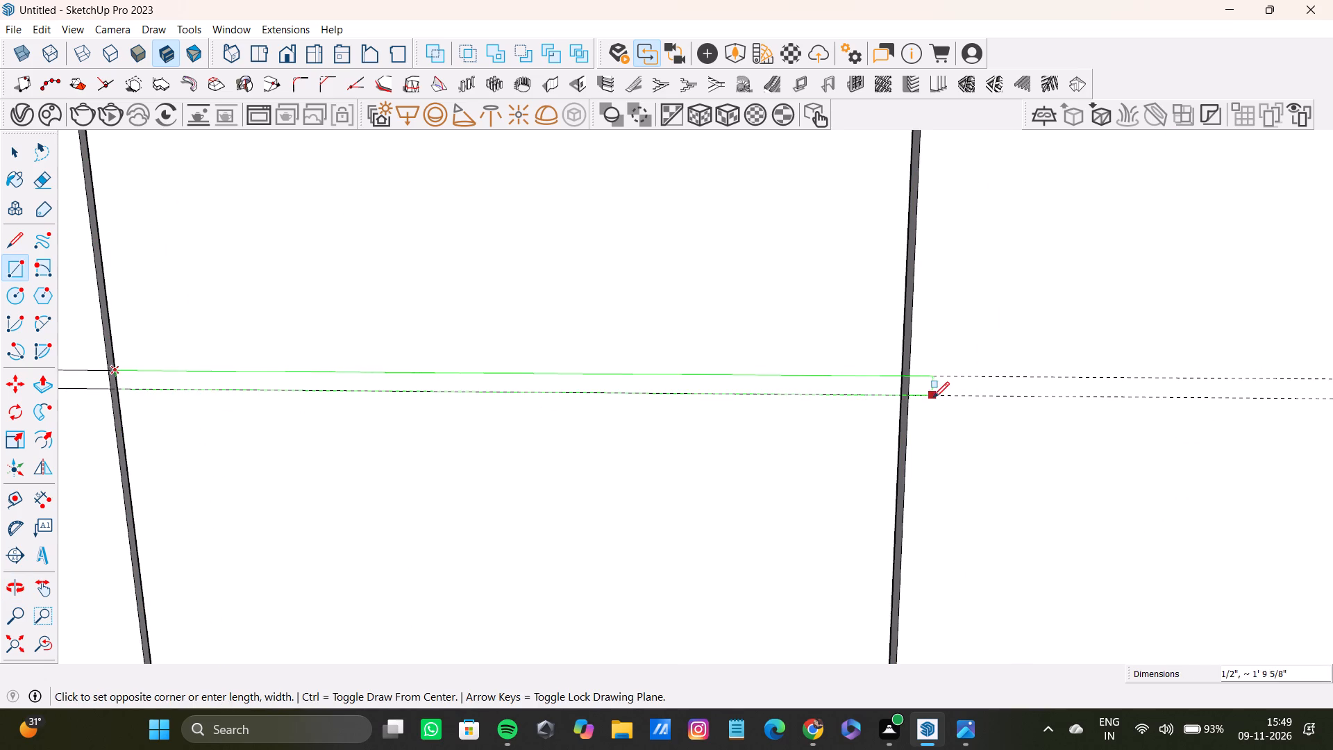
click(900, 399)
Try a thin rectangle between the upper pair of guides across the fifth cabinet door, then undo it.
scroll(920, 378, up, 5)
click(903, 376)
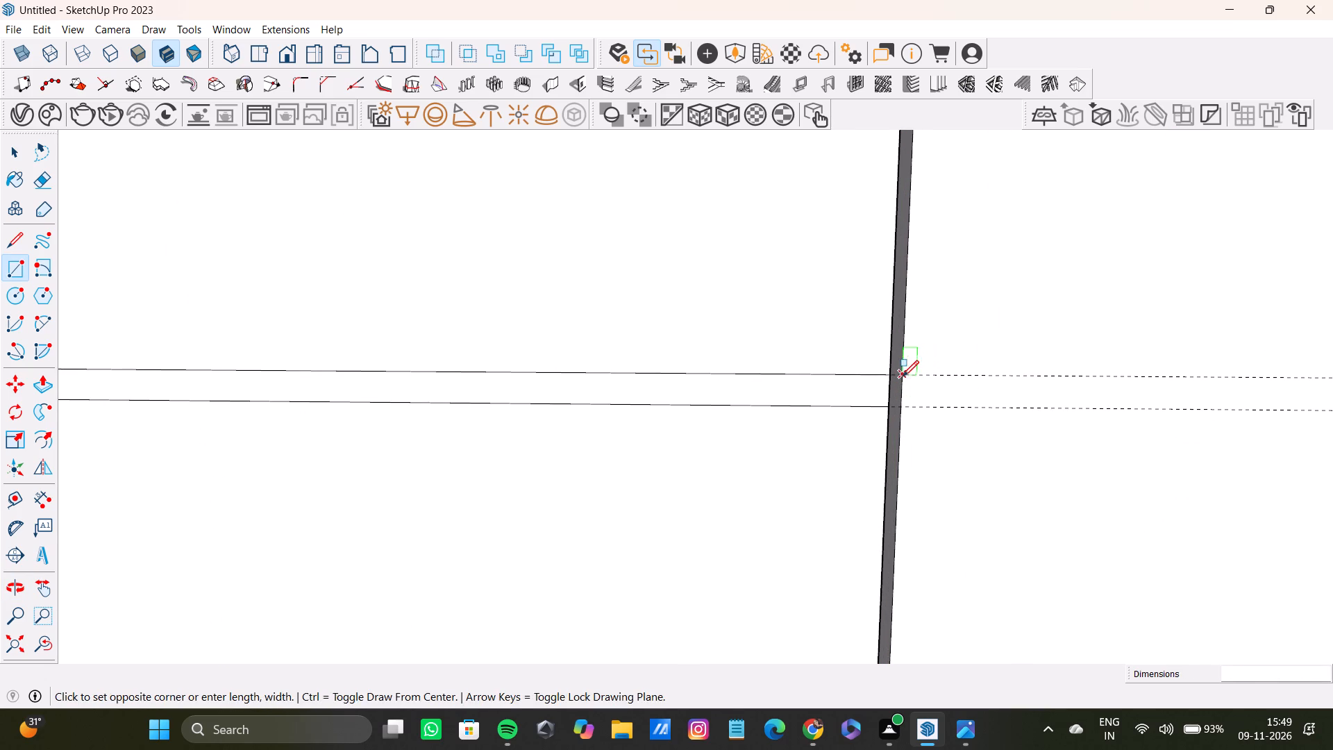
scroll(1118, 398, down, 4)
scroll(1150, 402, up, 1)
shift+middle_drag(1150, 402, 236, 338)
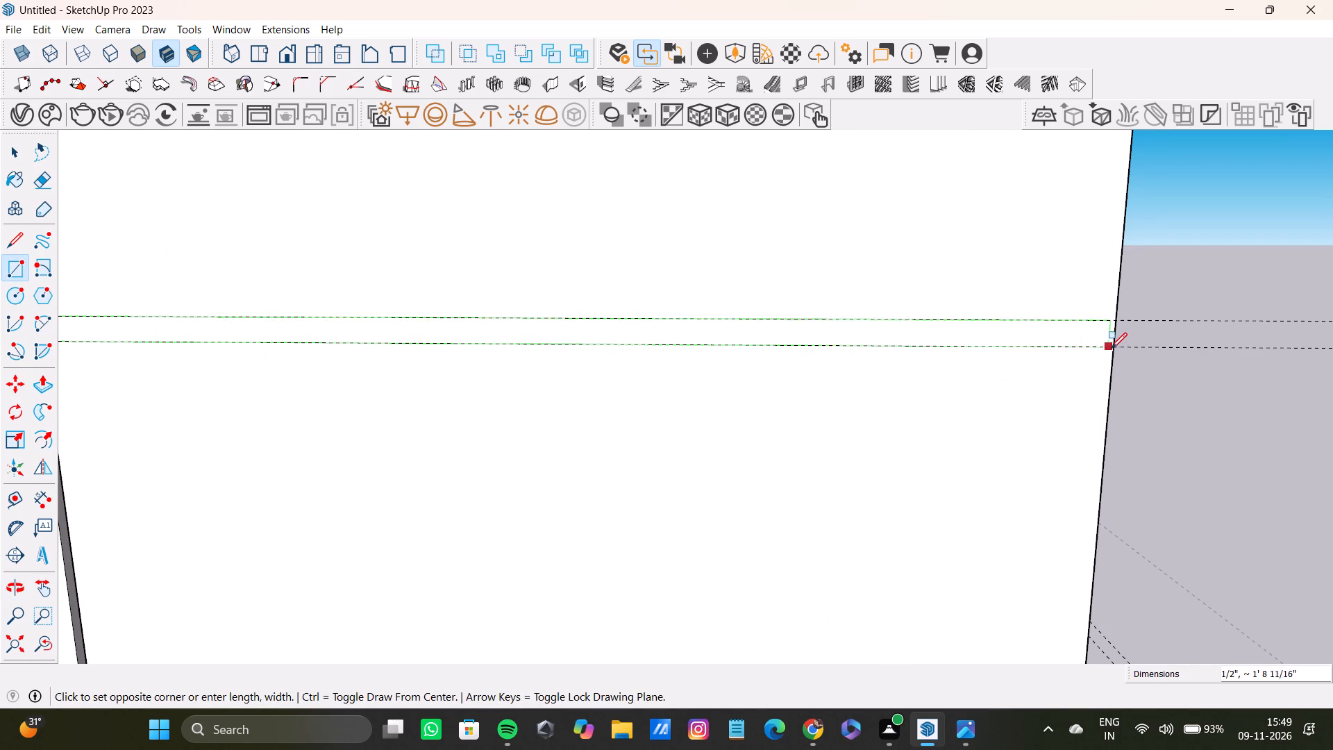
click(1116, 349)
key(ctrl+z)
Draw a thin horizontal rectangle between the upper pair of guides across the fifth cabinet door, from its inner edge to its outer edge.
scroll(45, 346, down, 3)
shift+middle_drag(161, 367, 394, 384)
scroll(271, 367, up, 8)
drag(283, 323, 294, 323)
scroll(1332, 365, down, 2)
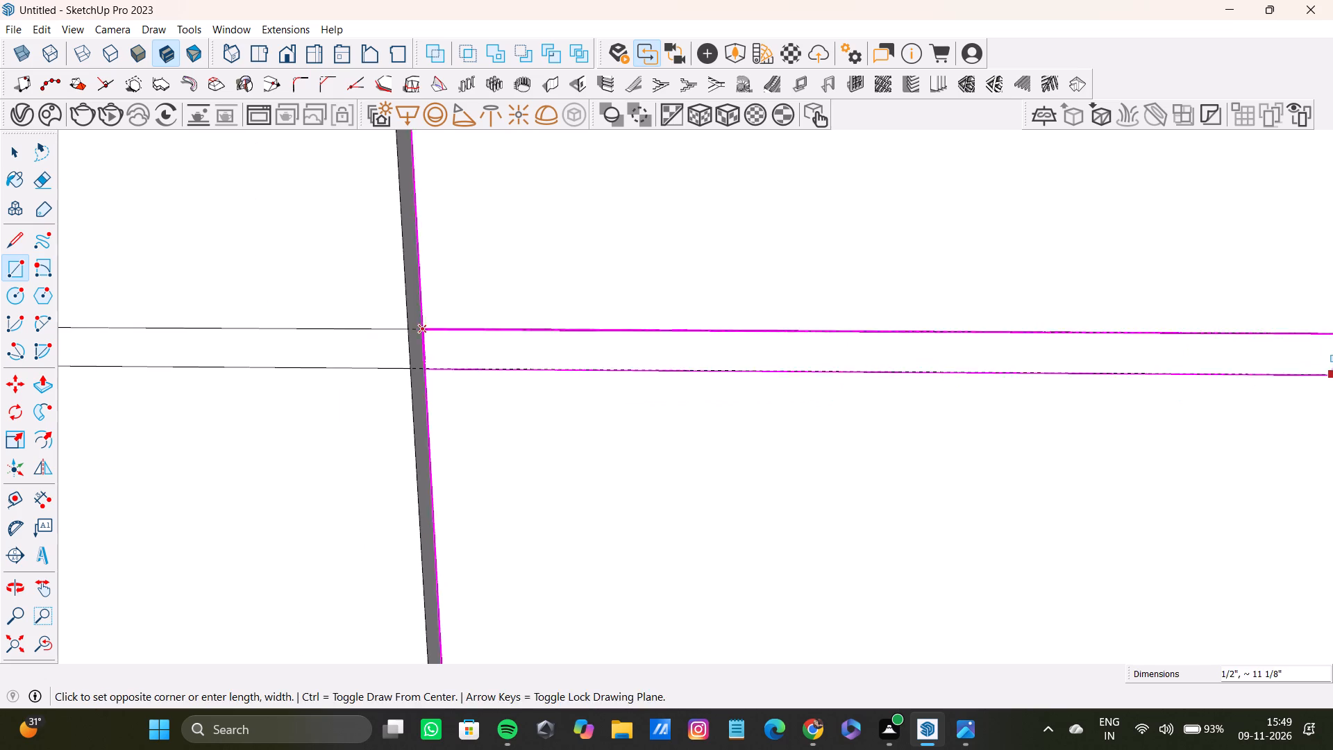
shift+middle_drag(1330, 372, 598, 365)
scroll(1127, 369, down, 2)
shift+middle_drag(1126, 369, 415, 396)
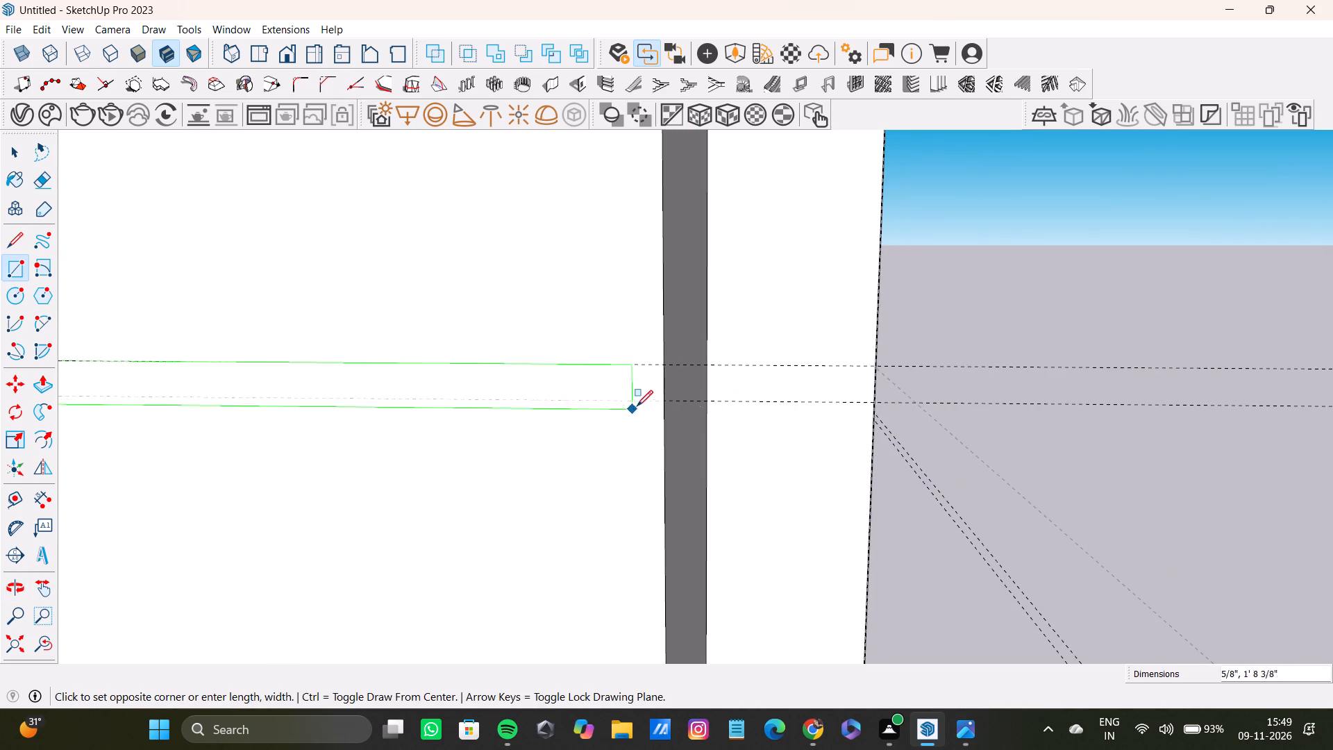
click(666, 400)
Draw a thin horizontal rectangle between the lower pair of guides across the first cabinet door, beside the blank wall.
scroll(453, 375, down, 20)
scroll(453, 375, down, 3)
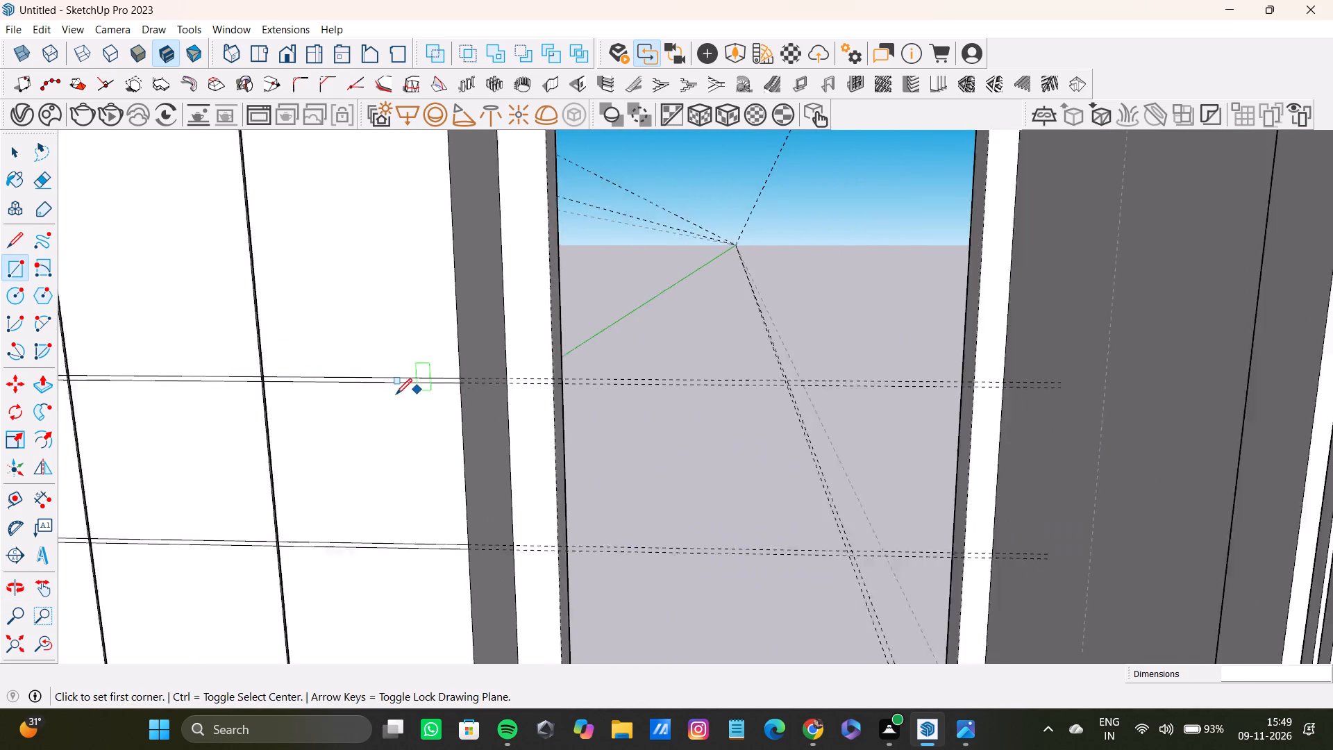
scroll(396, 394, down, 10)
shift+scroll(378, 391, up, 1)
shift+middle_drag(378, 391, 722, 438)
scroll(557, 437, down, 5)
shift+middle_drag(542, 447, 516, 374)
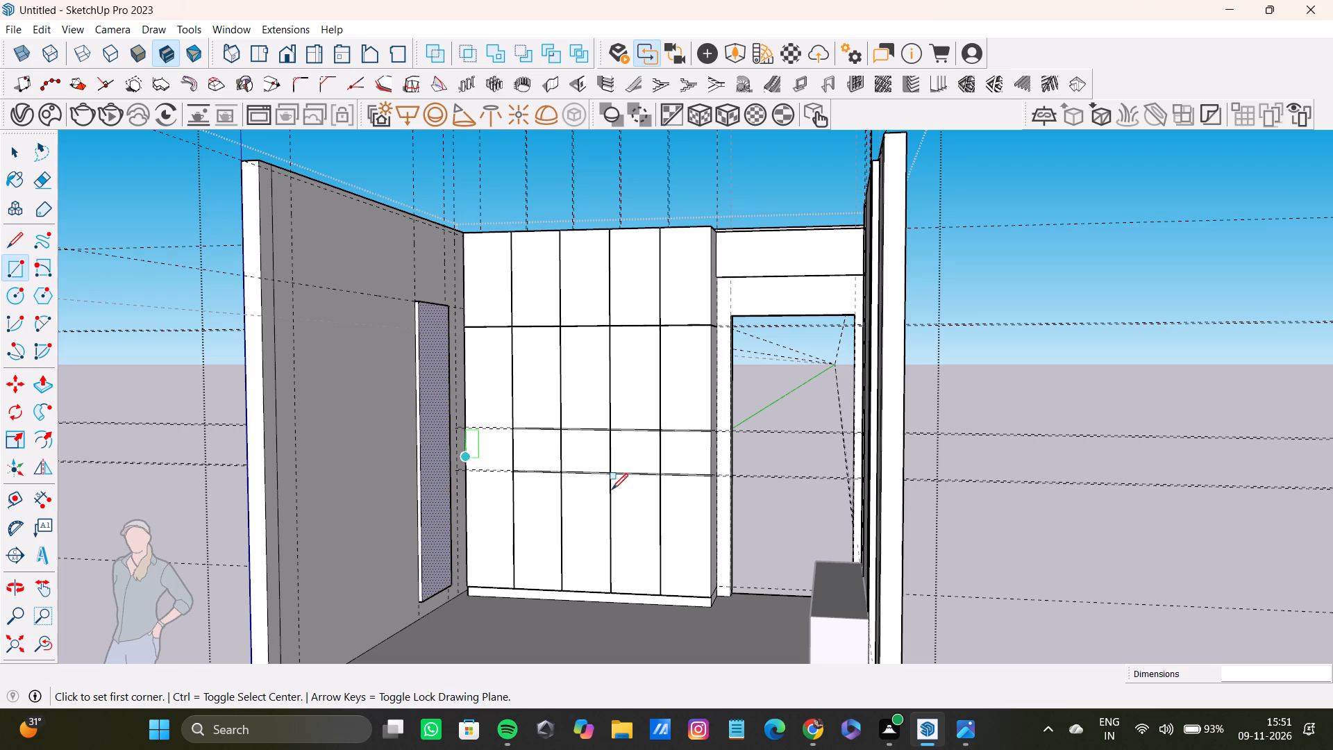
scroll(523, 496, up, 5)
scroll(331, 474, up, 3)
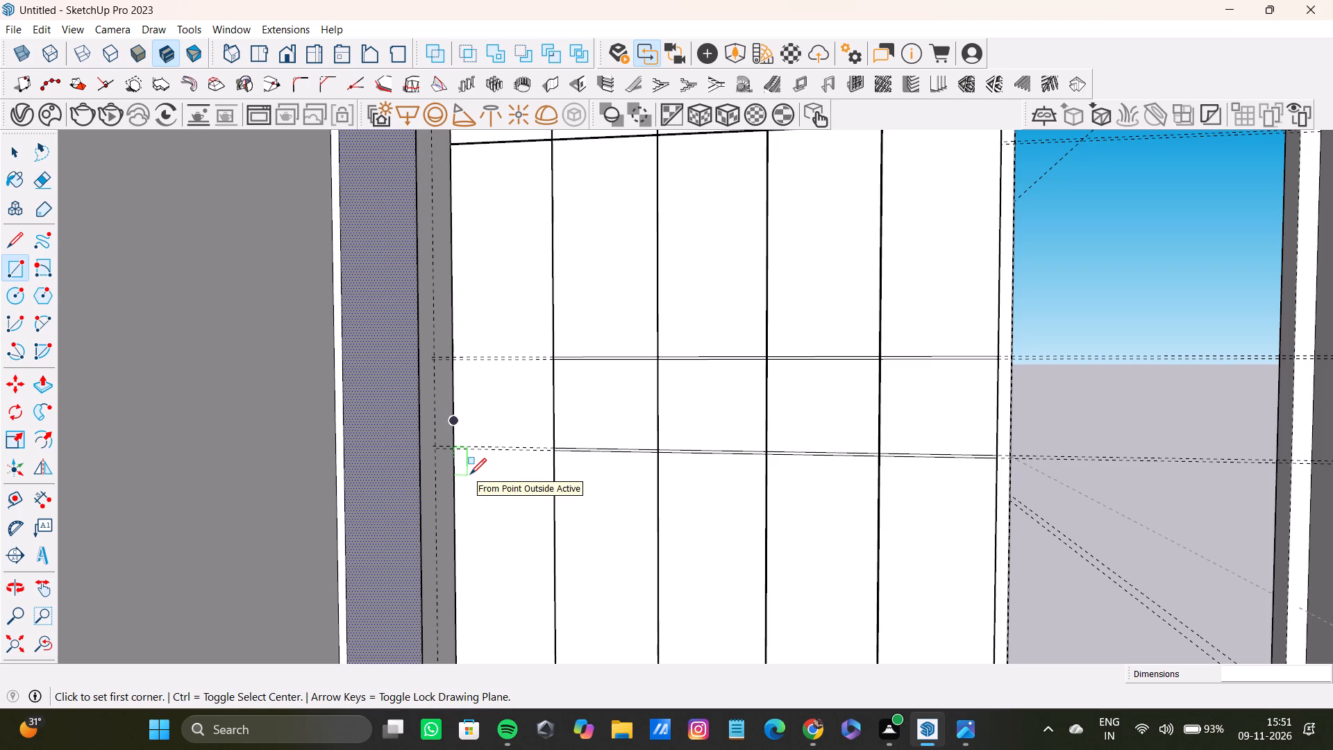
scroll(471, 476, up, 5)
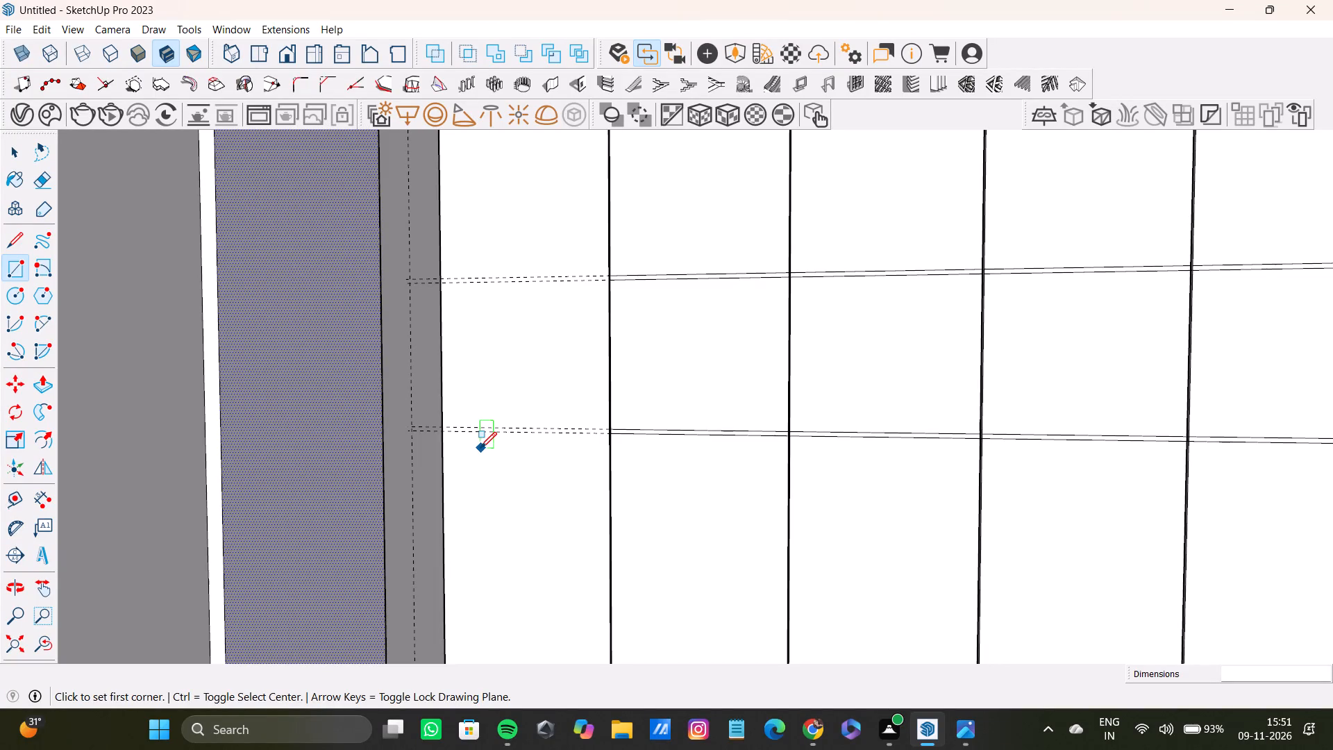
scroll(469, 436, up, 12)
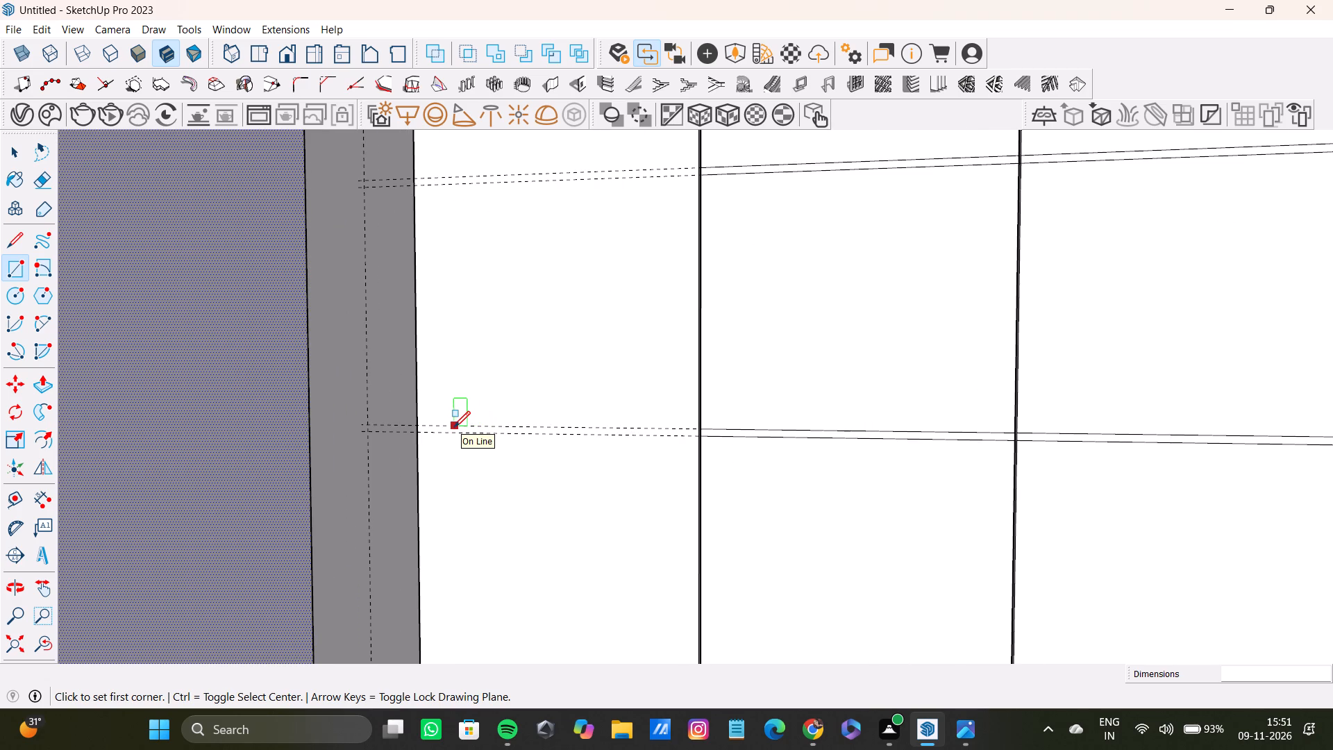
middle_click(463, 428)
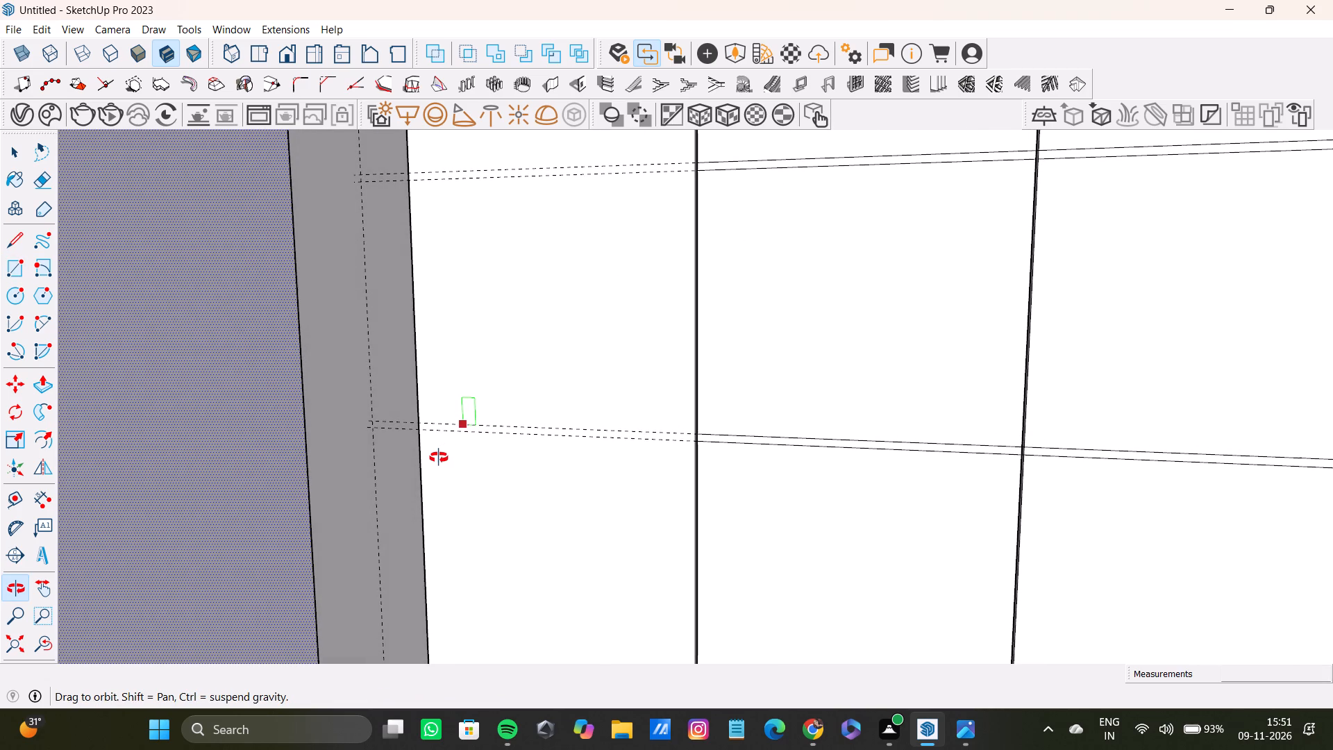
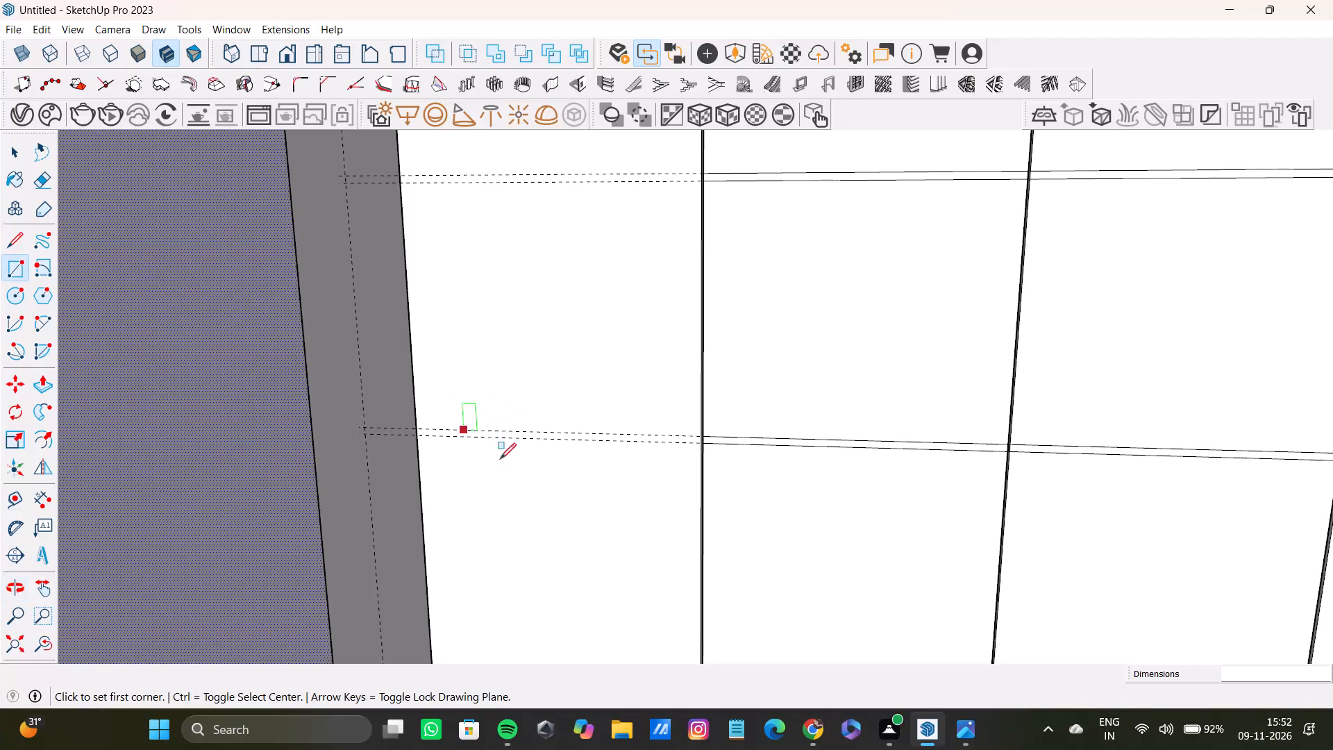
Draw a thin horizontal rectangle between the lower pair of guides across the full width of the cabinet door nearest the hatched panel.
shift+middle_drag(500, 459, 446, 392)
scroll(315, 358, up, 14)
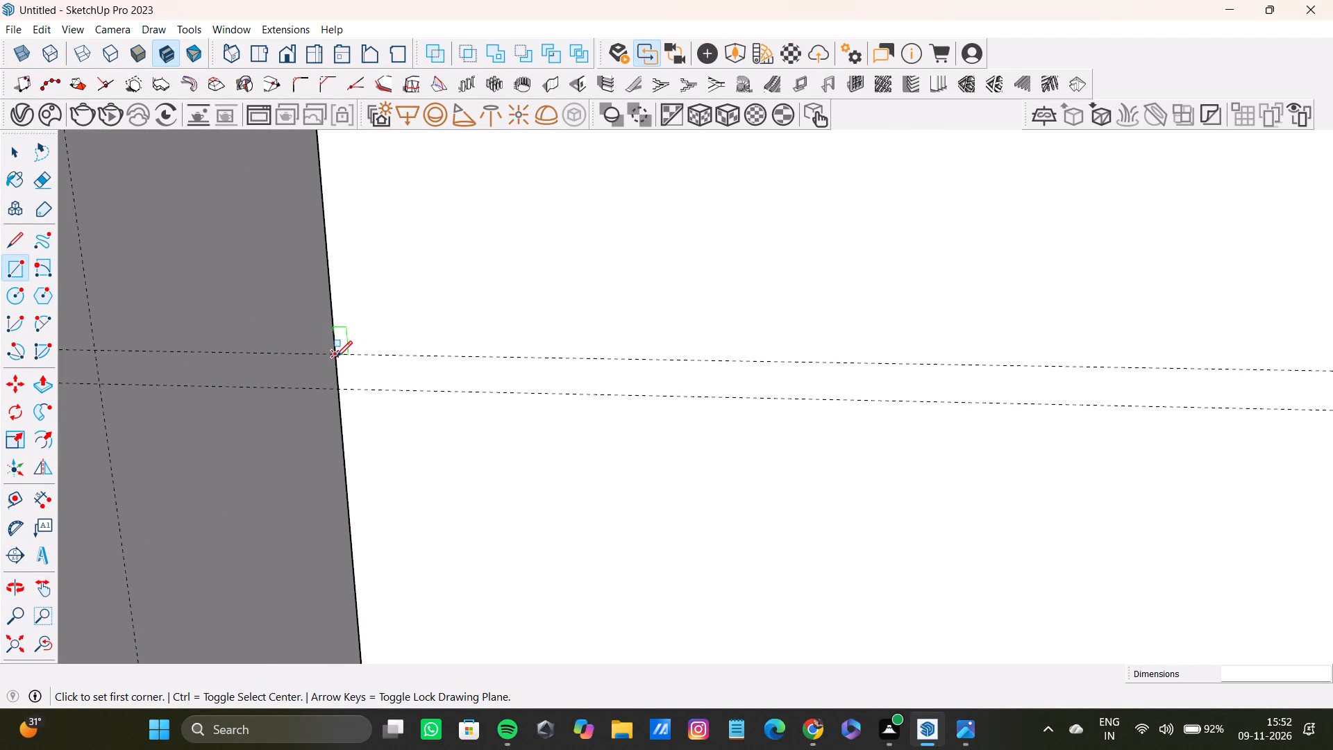
drag(336, 357, 344, 357)
scroll(985, 496, down, 7)
shift+scroll(987, 471, up, 1)
shift+middle_drag(987, 471, 498, 432)
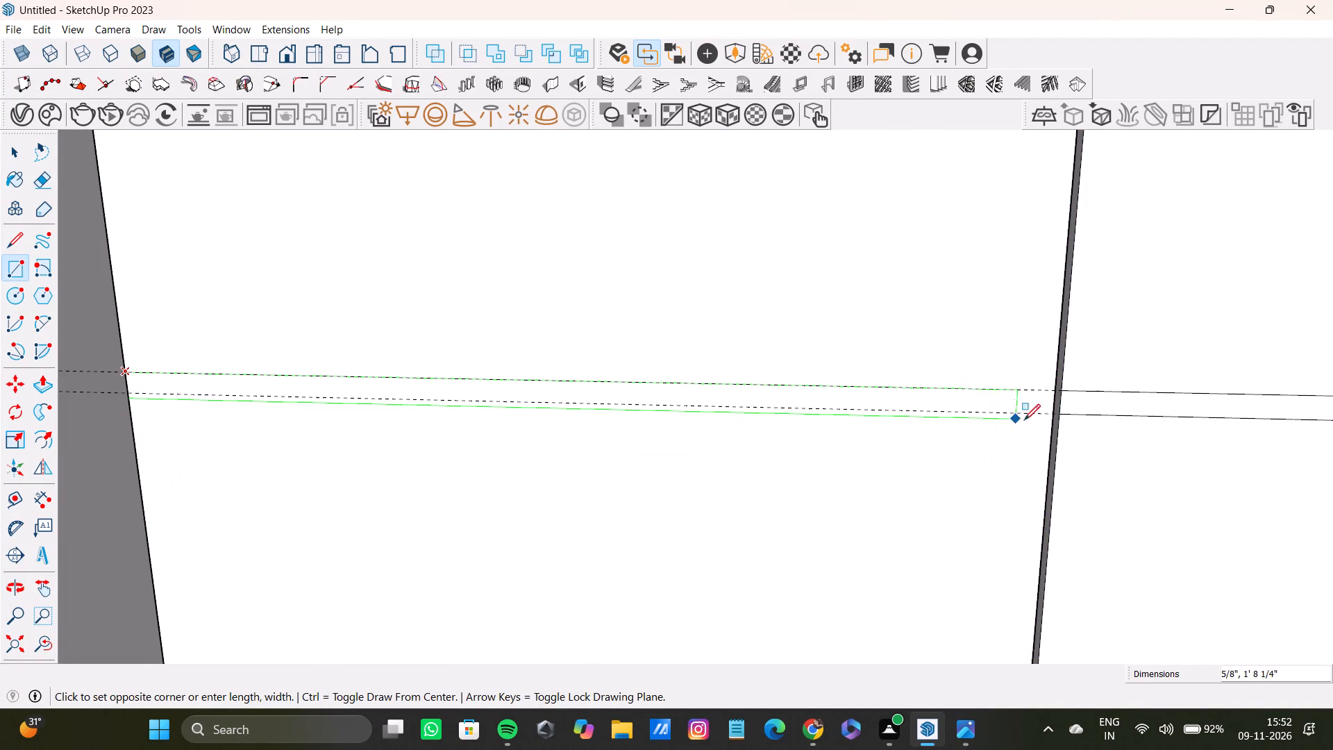
click(1054, 417)
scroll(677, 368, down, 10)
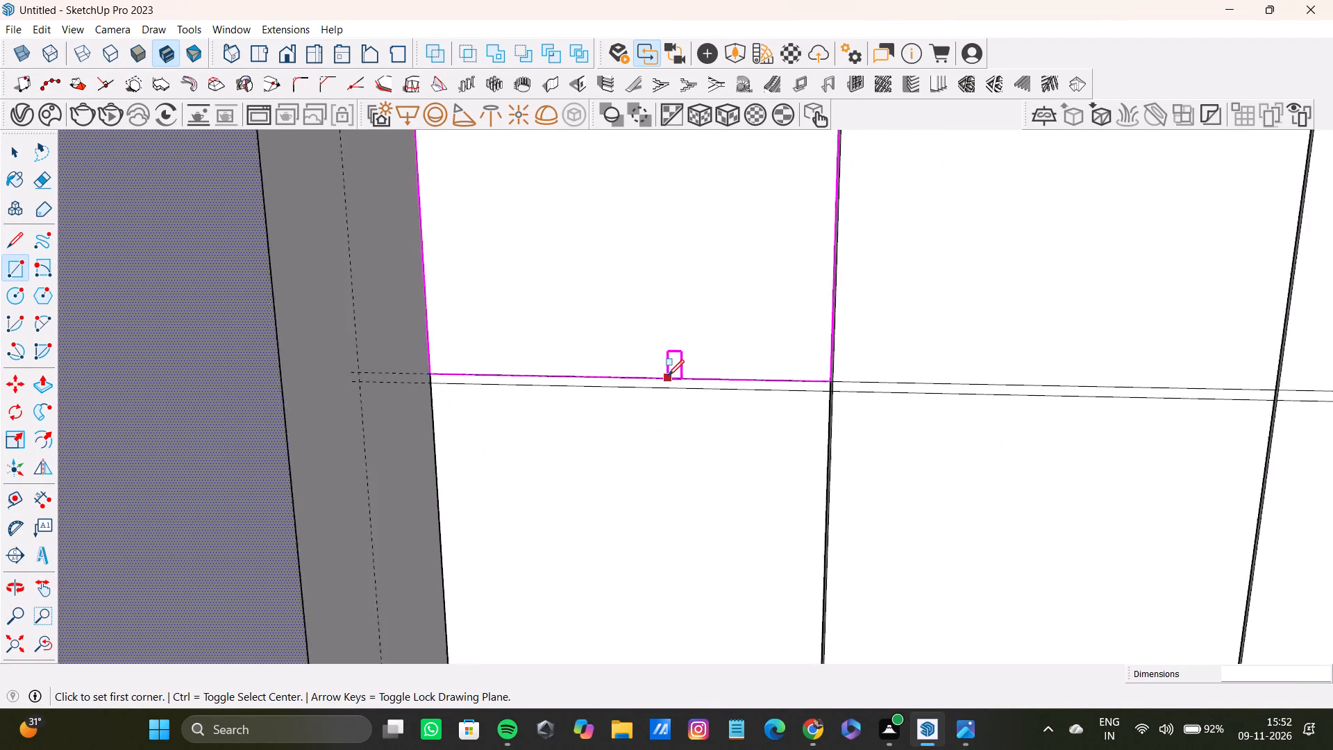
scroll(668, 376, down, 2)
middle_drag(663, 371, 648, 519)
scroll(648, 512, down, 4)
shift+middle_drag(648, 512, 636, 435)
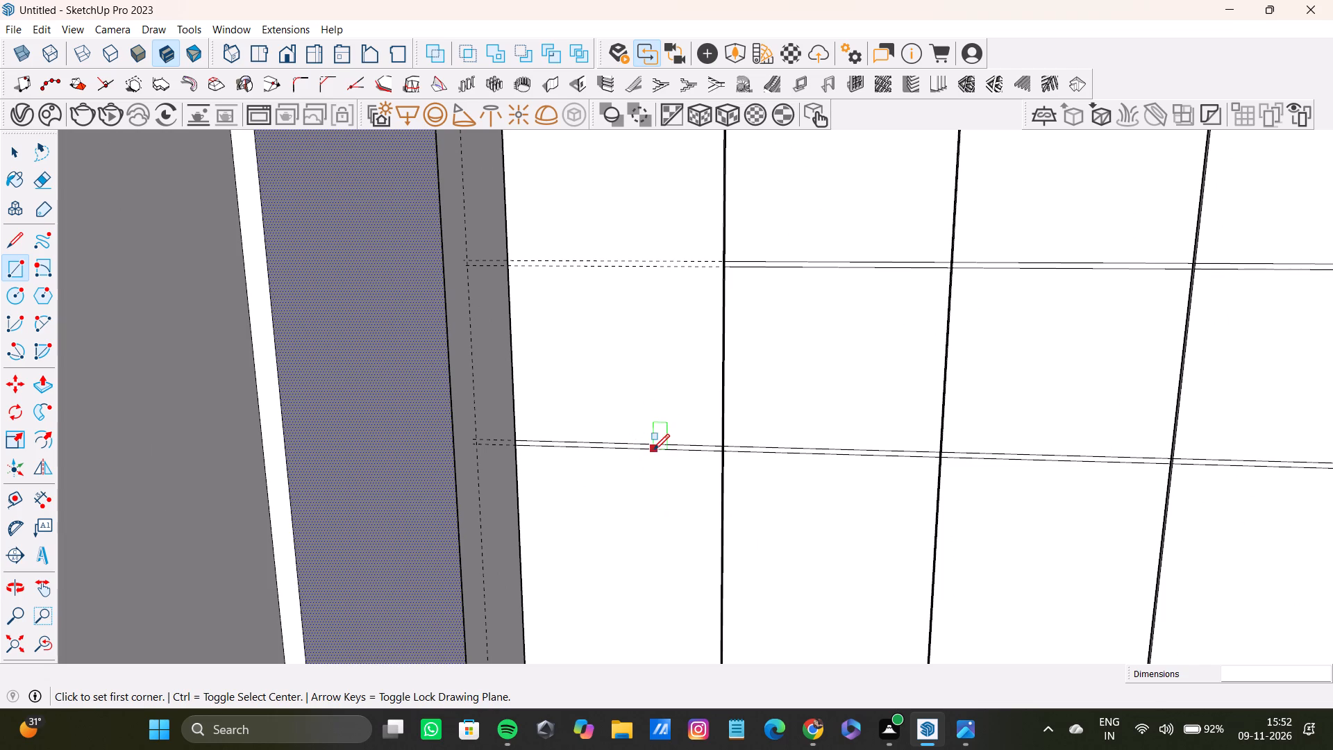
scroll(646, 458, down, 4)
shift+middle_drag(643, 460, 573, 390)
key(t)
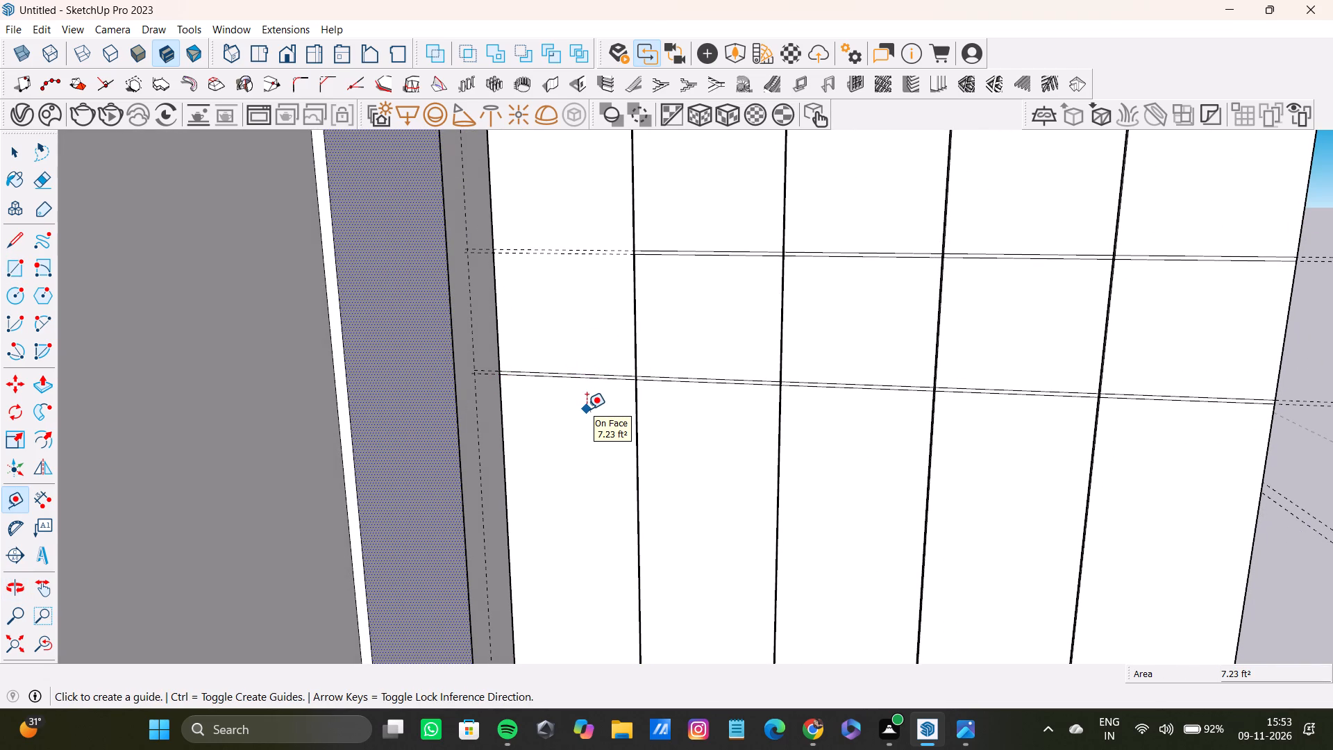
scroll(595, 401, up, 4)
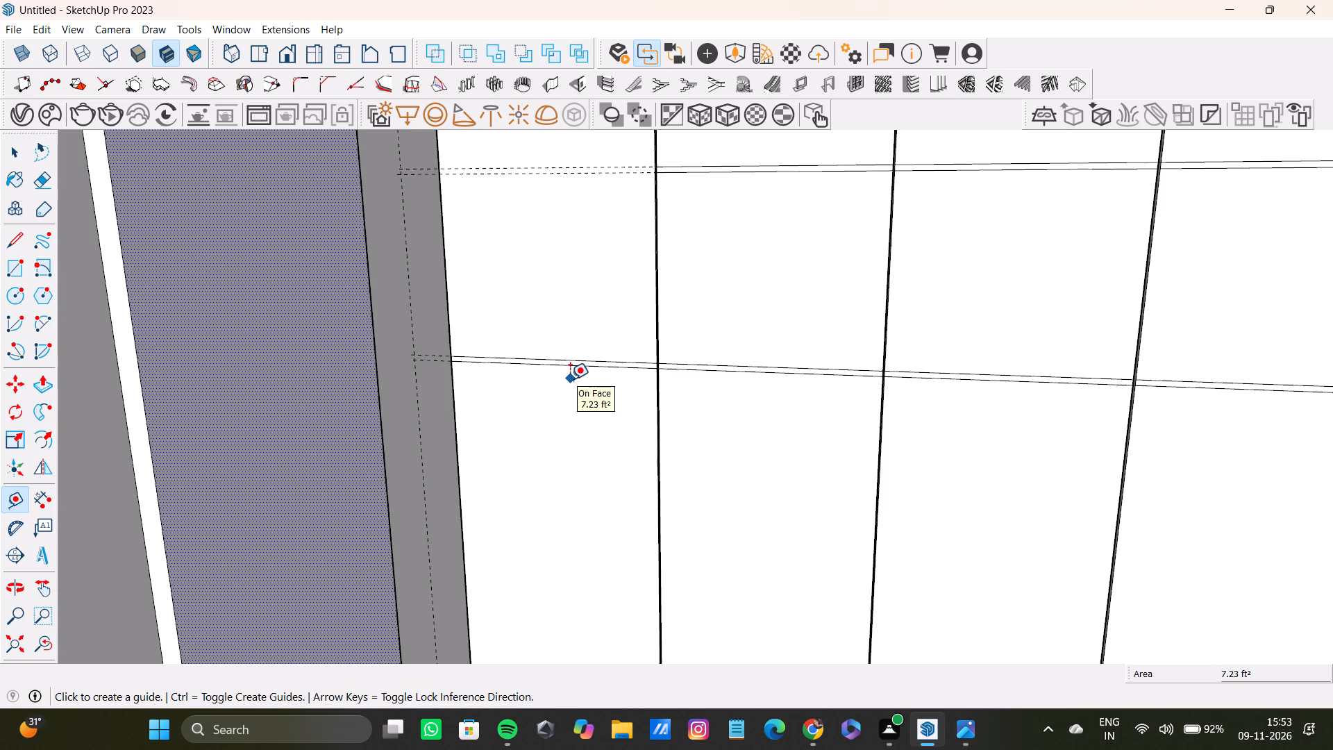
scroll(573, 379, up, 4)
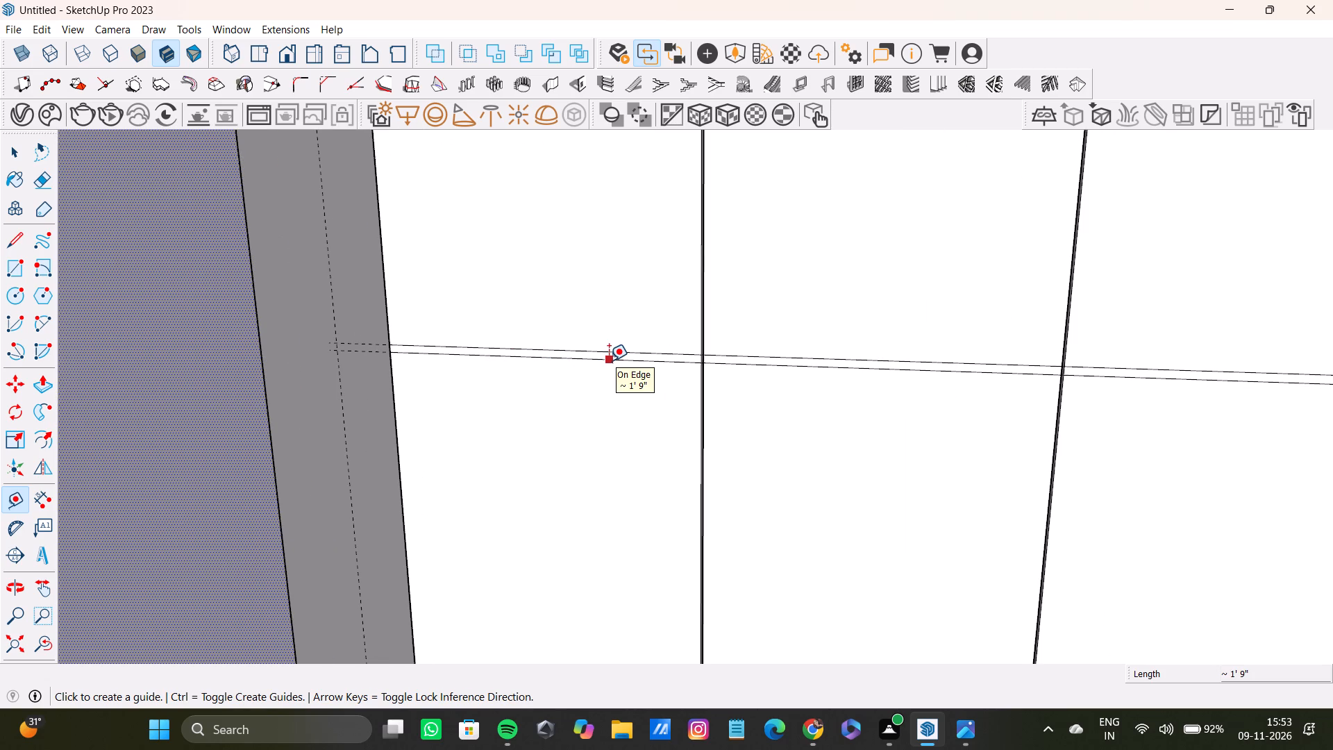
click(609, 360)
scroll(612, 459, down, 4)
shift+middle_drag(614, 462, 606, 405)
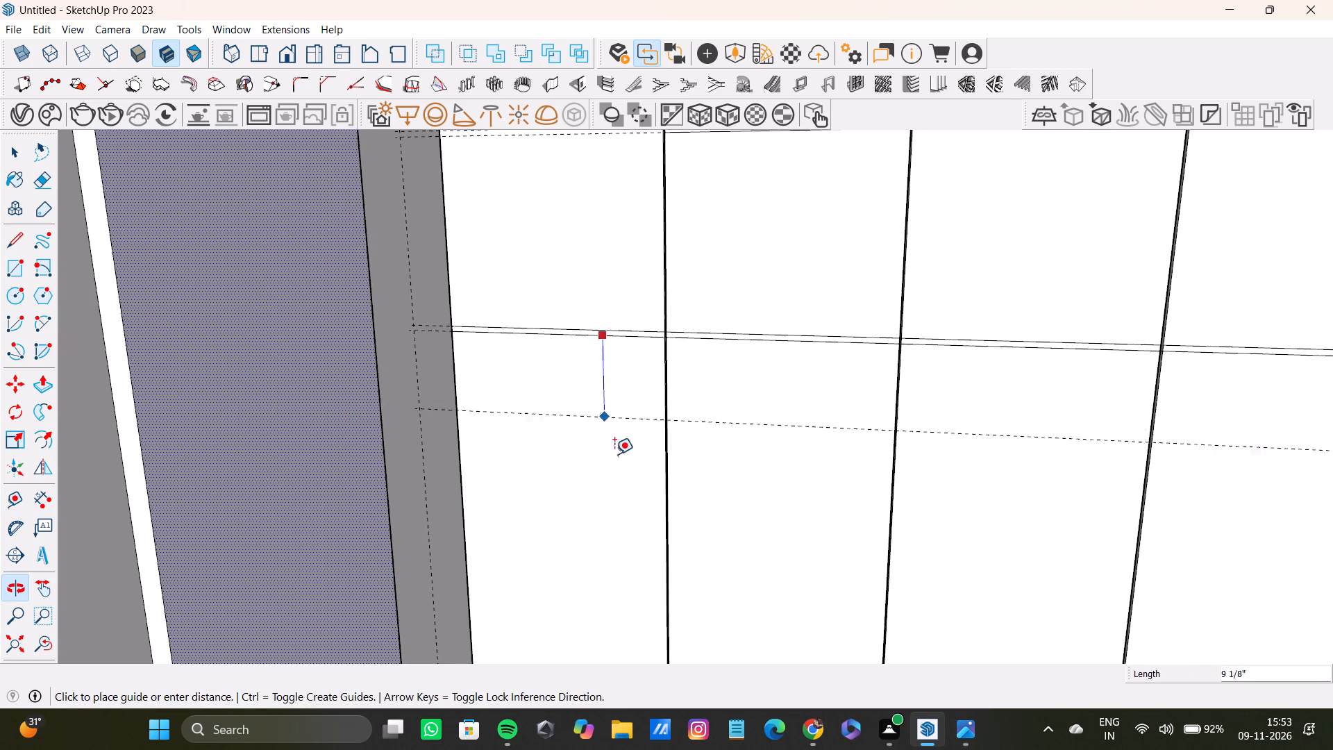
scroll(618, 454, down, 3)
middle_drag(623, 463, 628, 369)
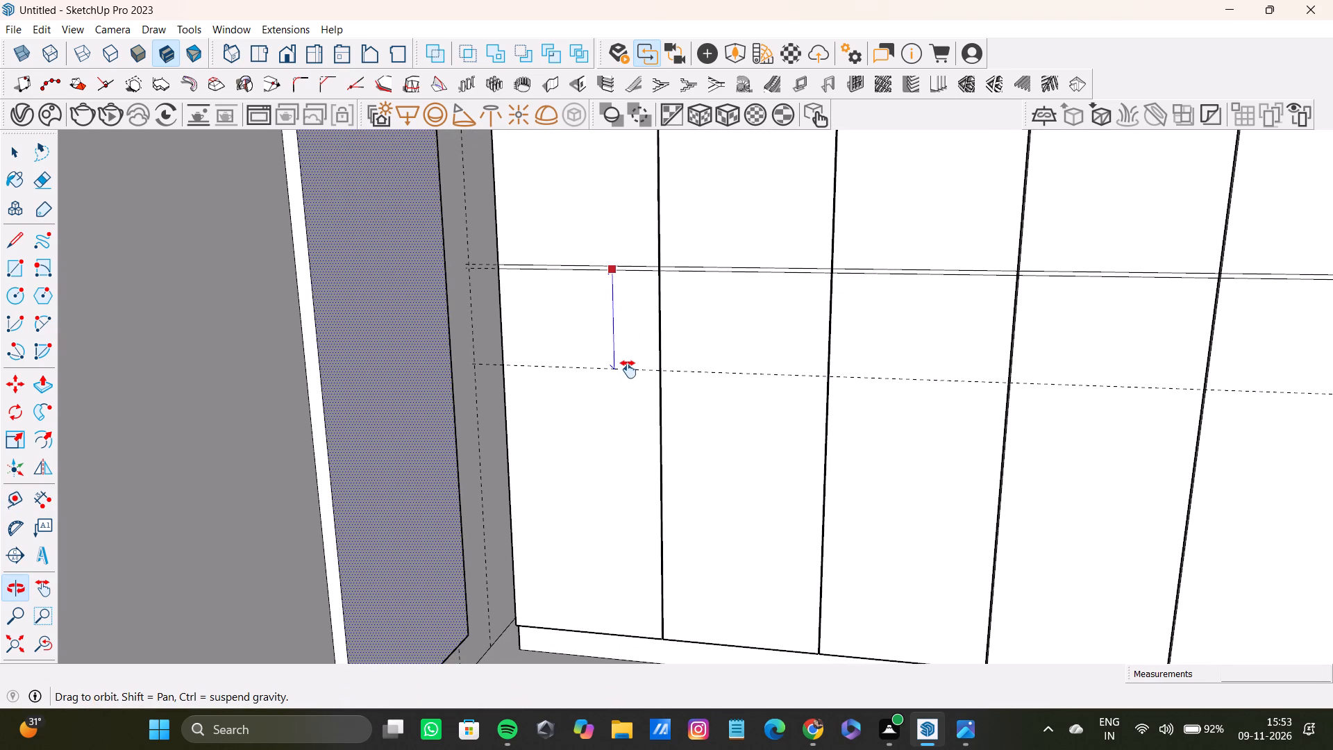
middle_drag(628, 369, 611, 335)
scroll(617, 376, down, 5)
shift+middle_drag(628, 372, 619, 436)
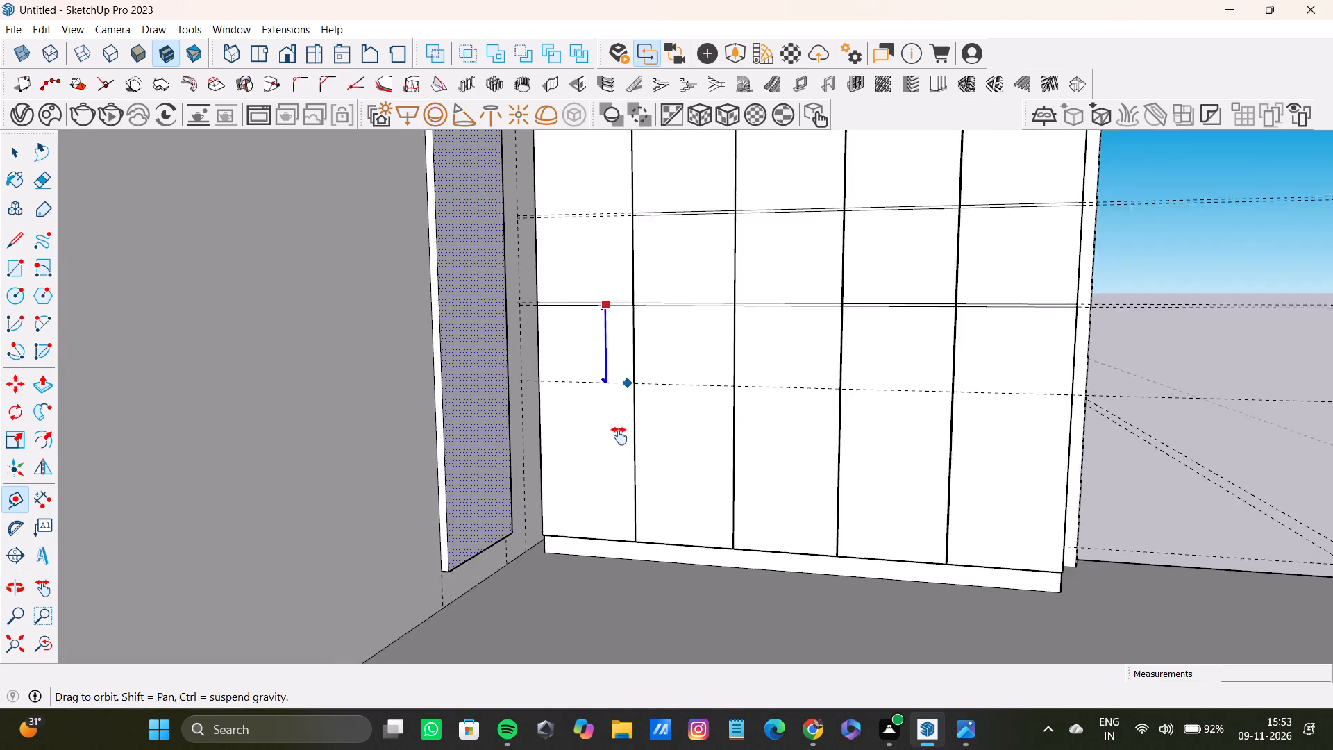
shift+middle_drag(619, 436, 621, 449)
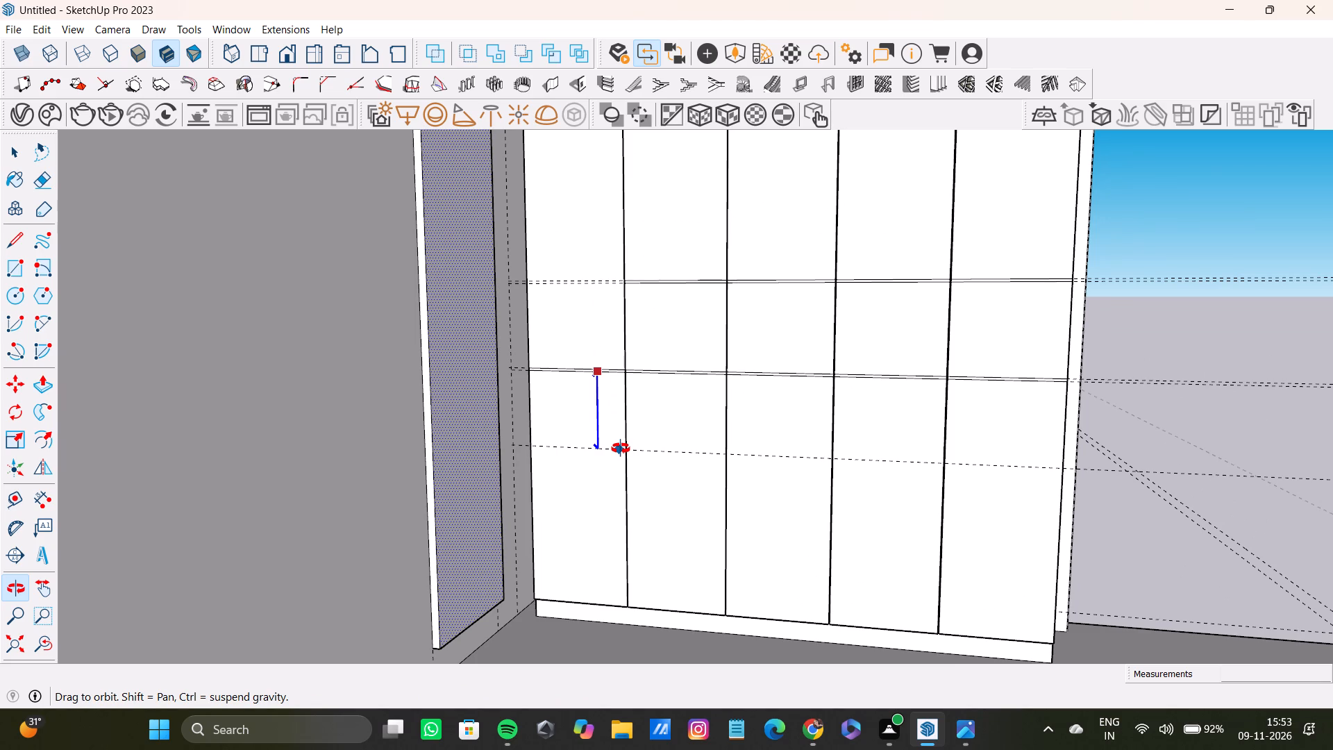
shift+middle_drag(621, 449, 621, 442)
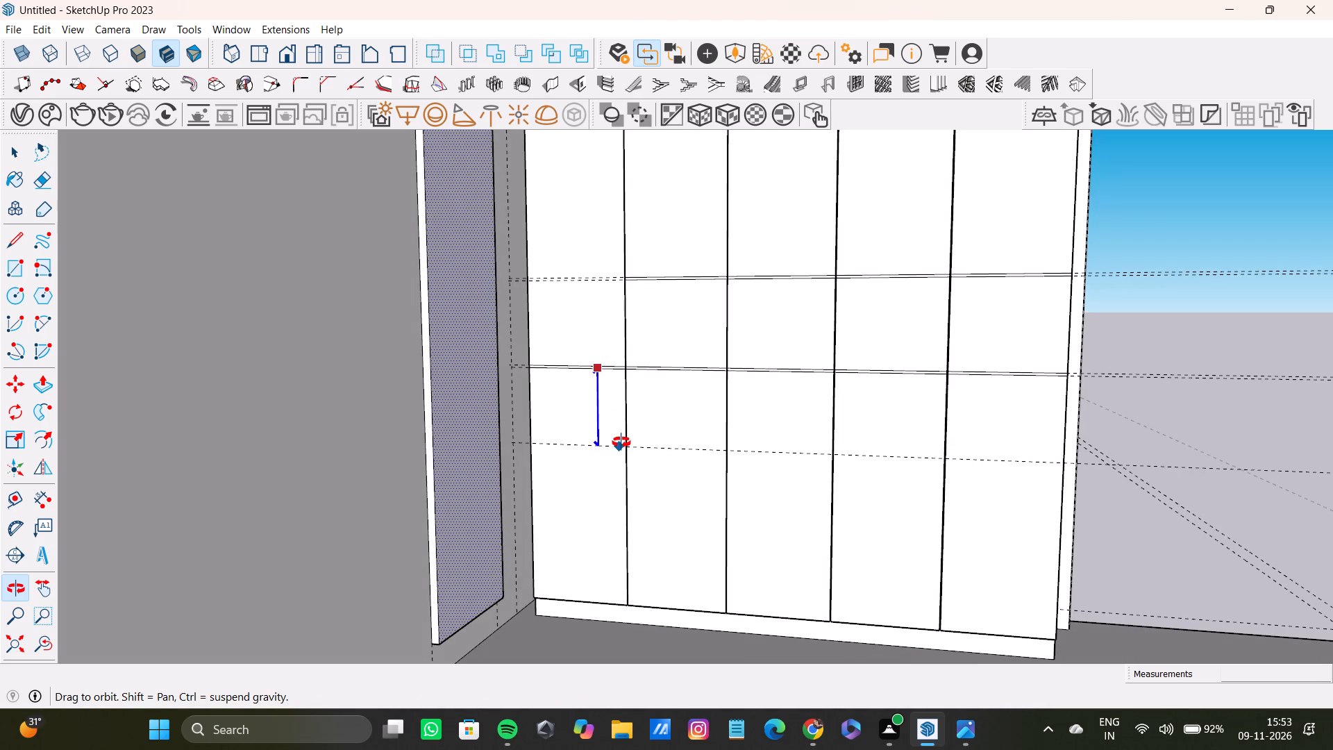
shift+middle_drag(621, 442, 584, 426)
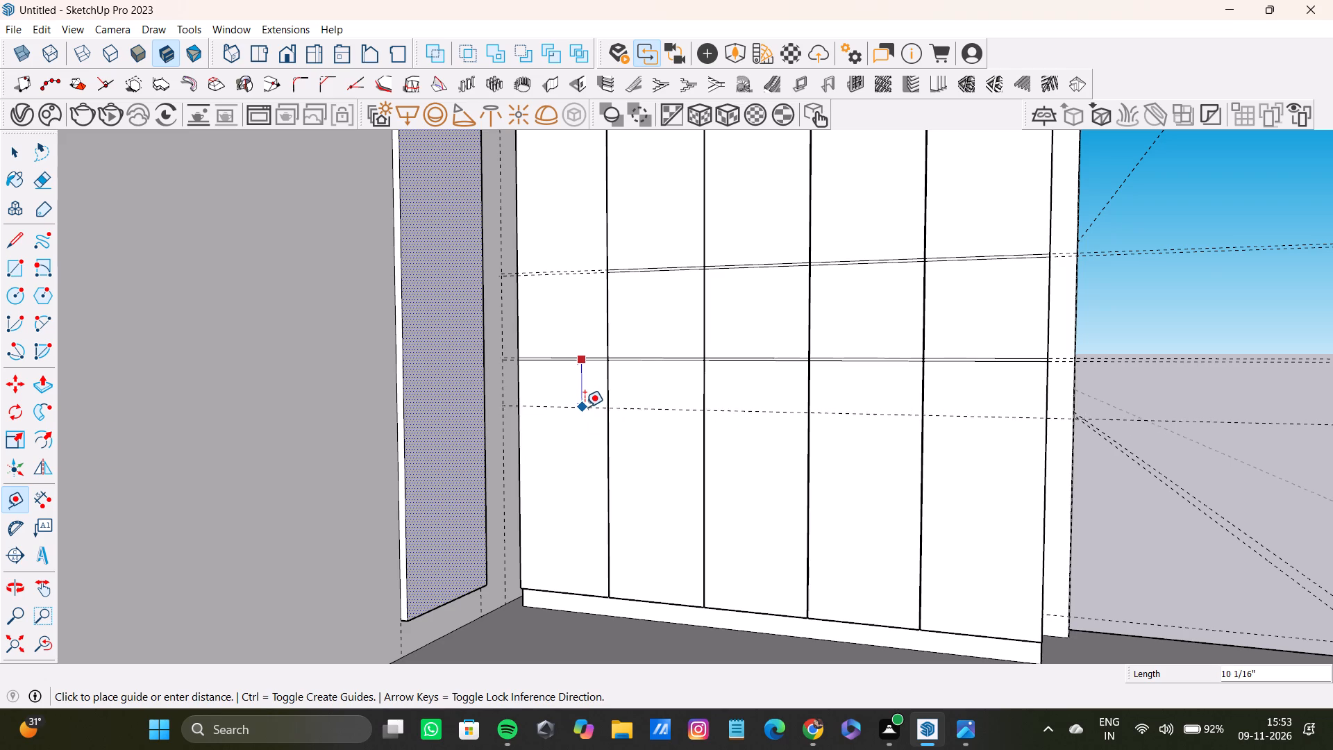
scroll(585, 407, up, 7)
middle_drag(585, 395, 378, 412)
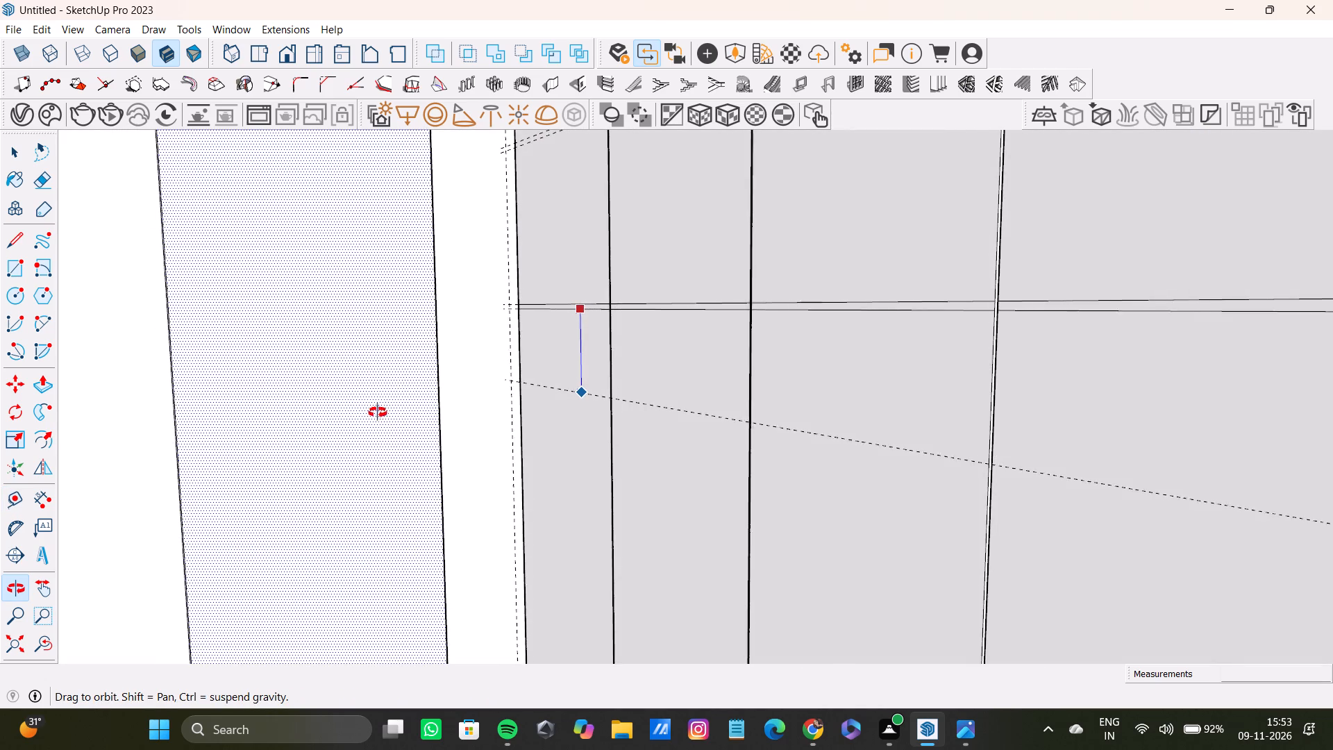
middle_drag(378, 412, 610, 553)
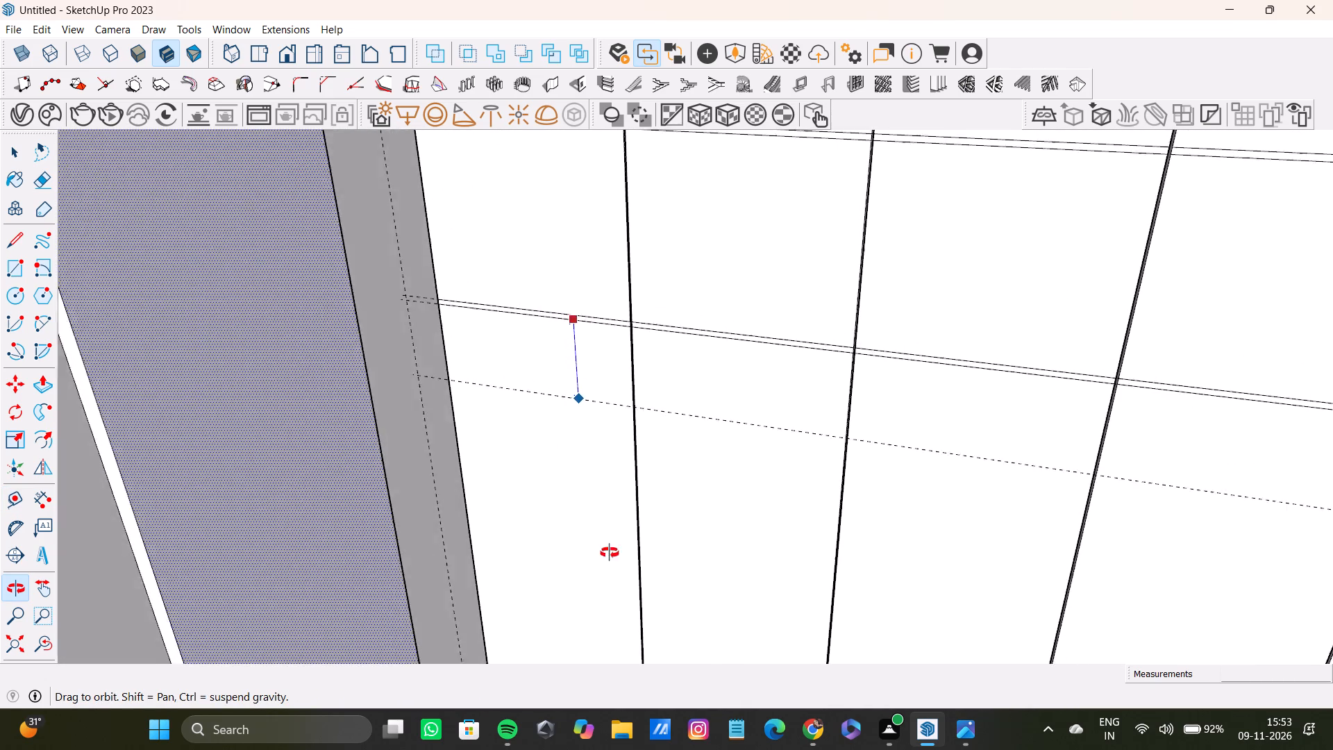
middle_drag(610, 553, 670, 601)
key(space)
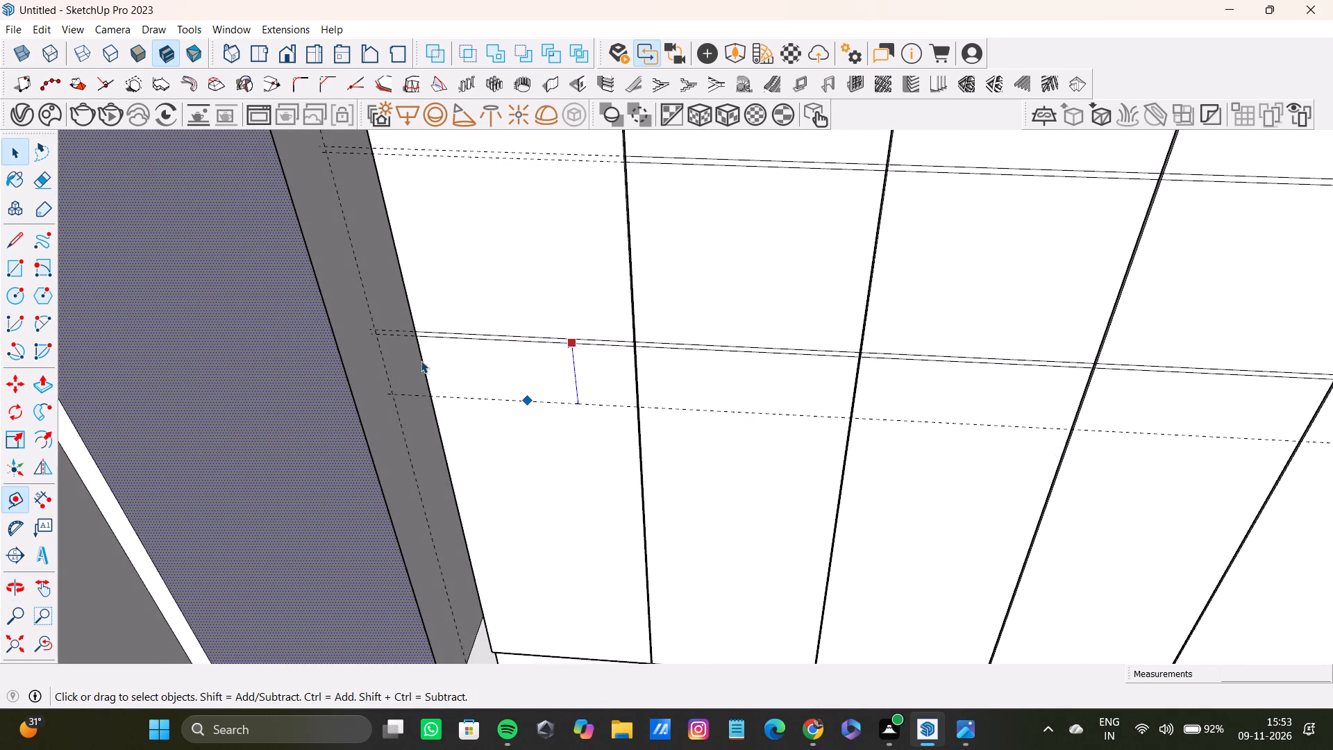
Place a horizontal guide across the cabinet doors a short distance below the bottom edge of the lower strip.
scroll(419, 360, up, 6)
middle_drag(417, 331, 207, 442)
scroll(573, 287, up, 12)
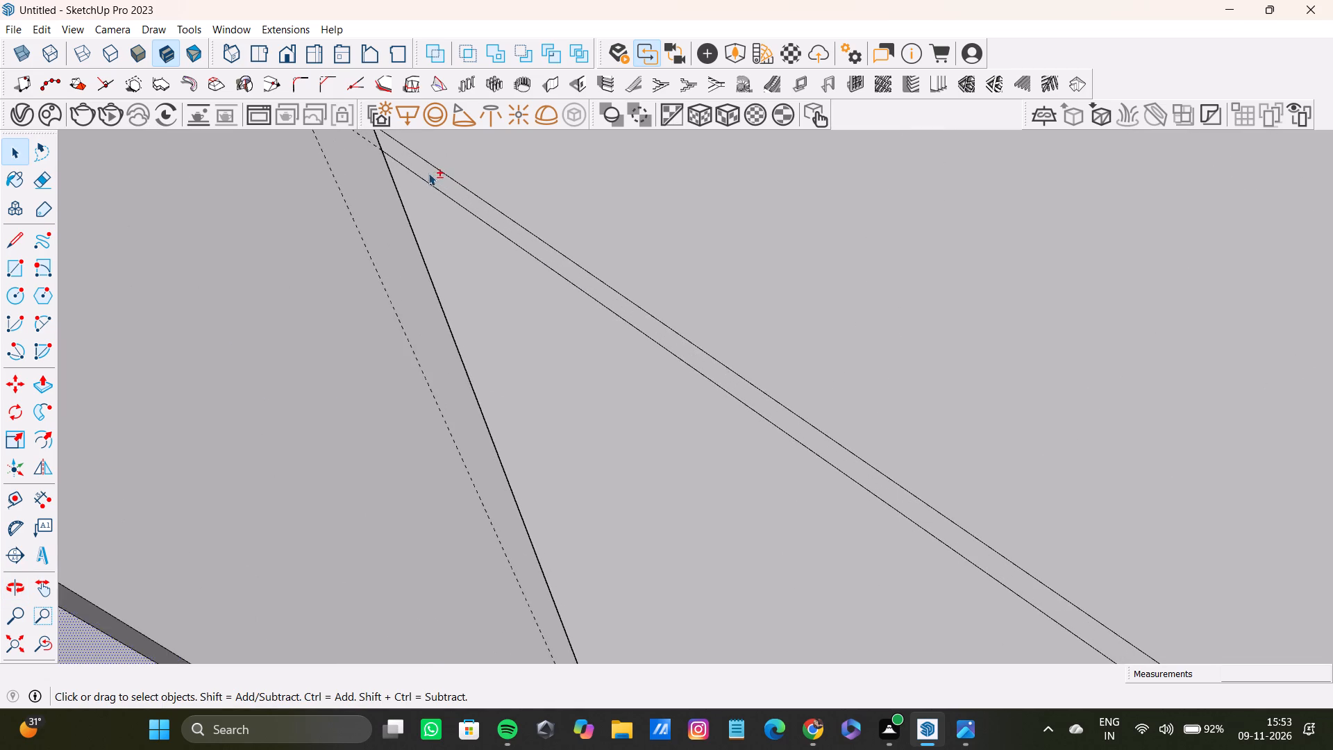
shift+middle_drag(428, 173, 574, 169)
scroll(504, 234, down, 4)
middle_drag(504, 252, 526, 145)
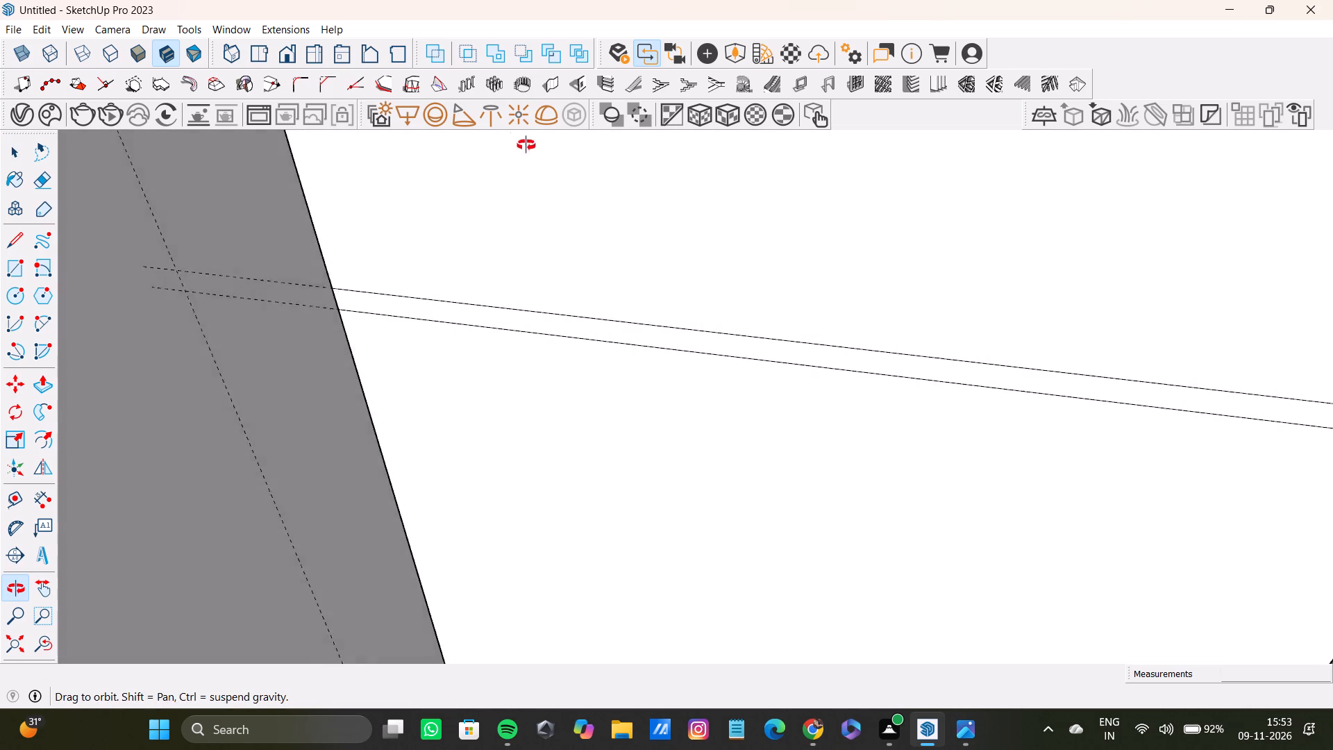
middle_drag(526, 145, 494, 82)
scroll(589, 297, down, 8)
shift+middle_drag(594, 316, 557, 231)
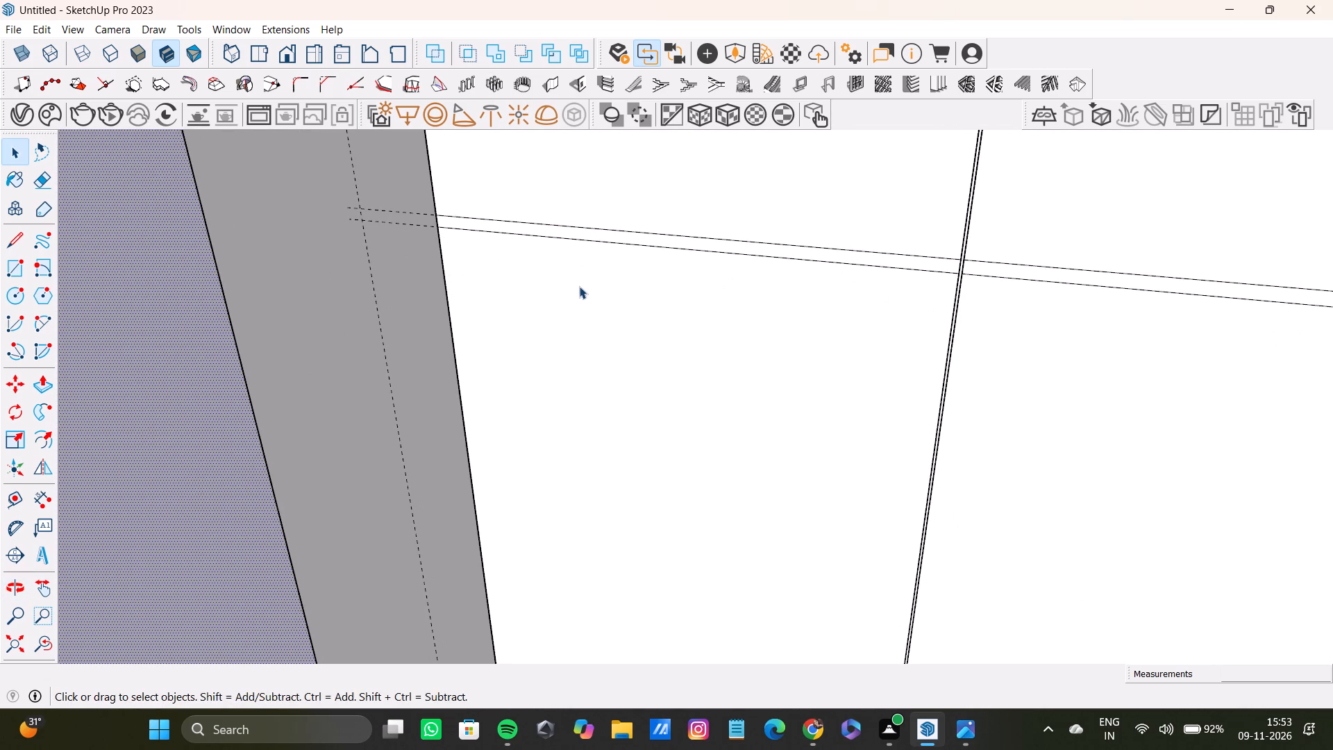
key(t)
click(678, 247)
scroll(699, 389, down, 7)
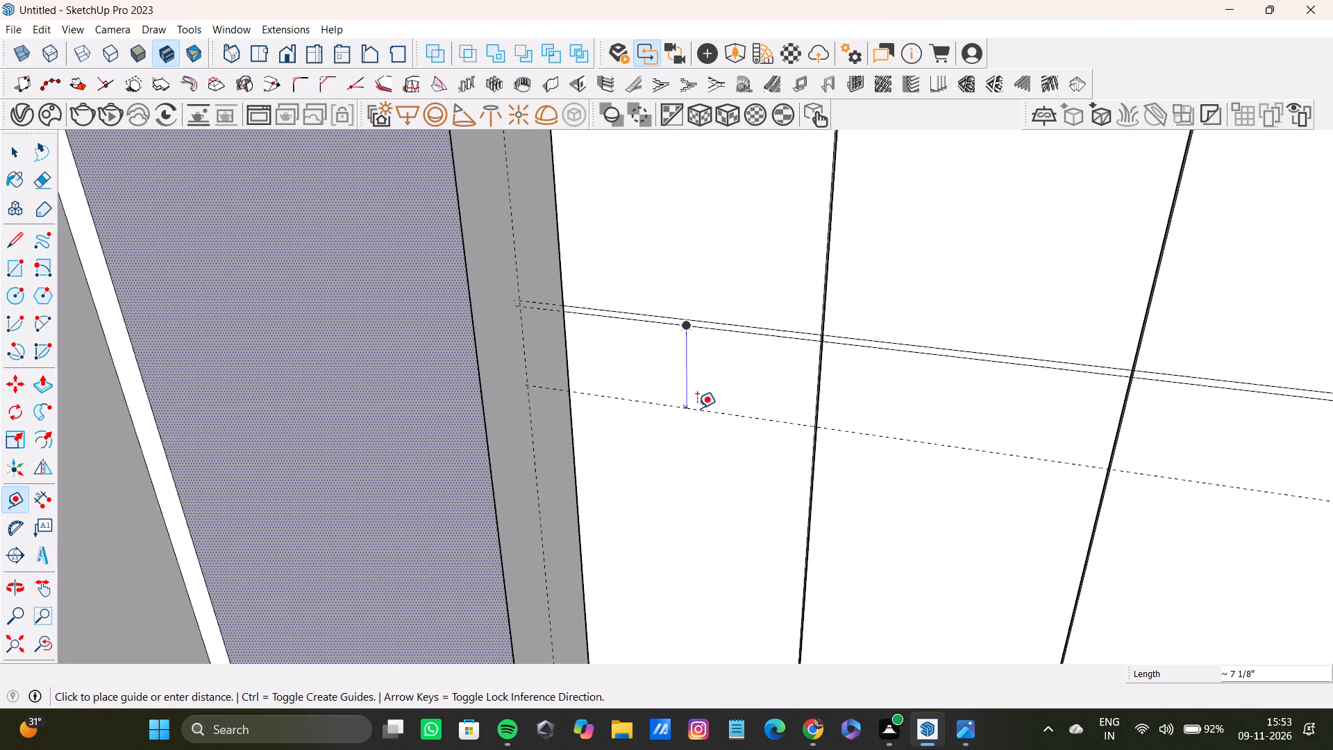
shift+middle_drag(697, 408, 575, 268)
shift+scroll(575, 268, down, 7)
middle_drag(610, 349, 587, 320)
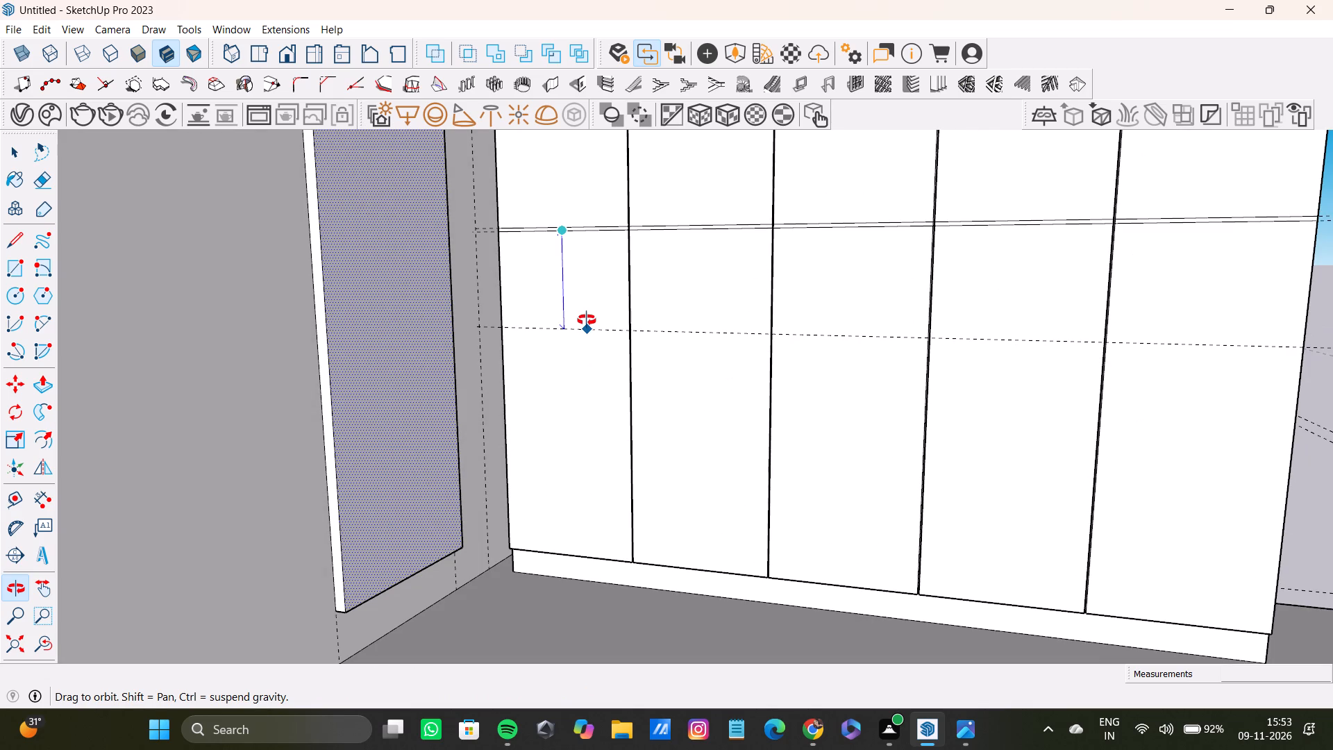
middle_drag(587, 320, 582, 289)
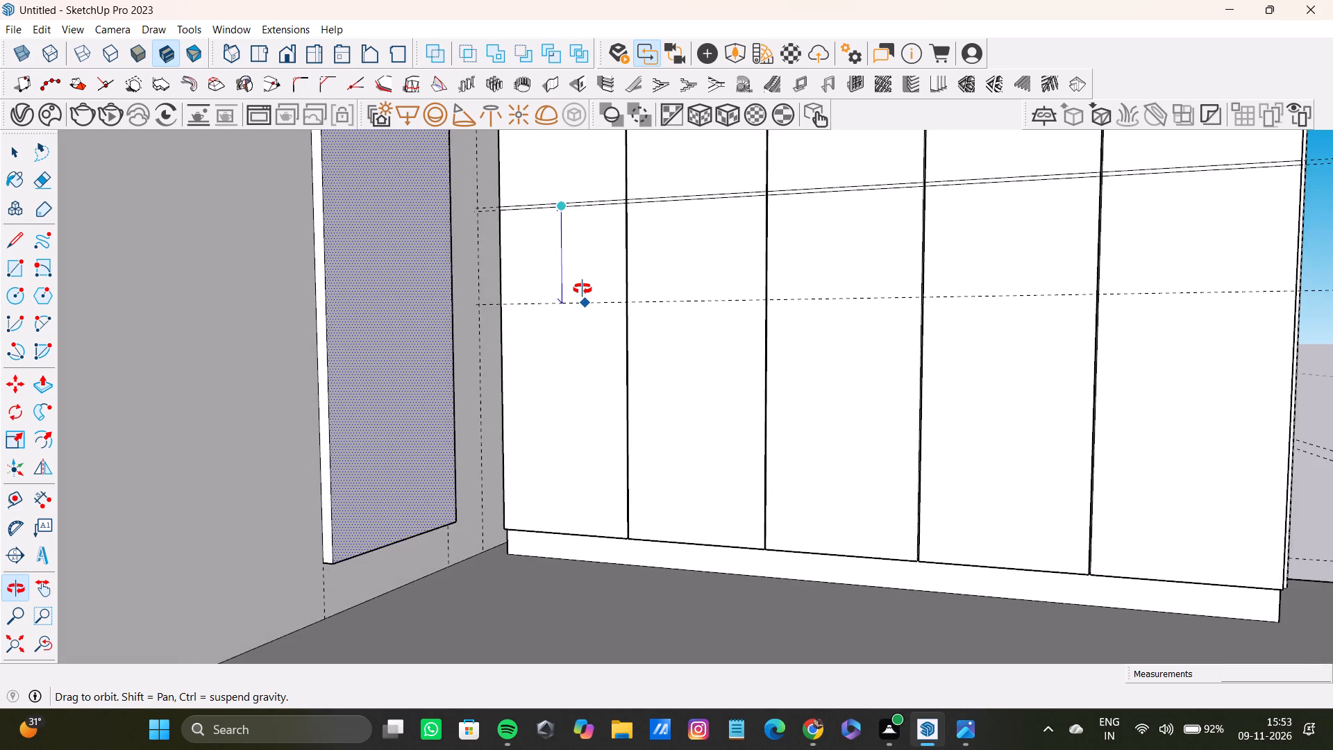
middle_drag(582, 289, 580, 303)
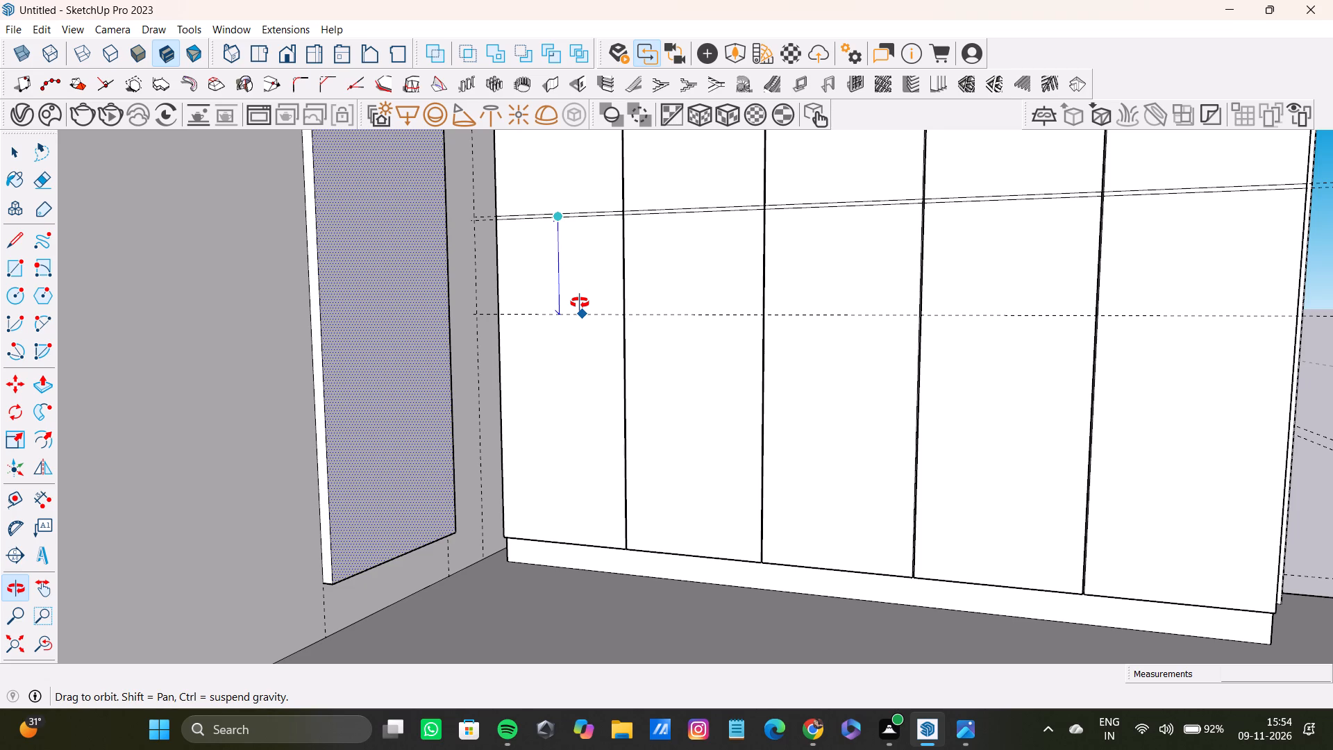
middle_drag(580, 303, 578, 304)
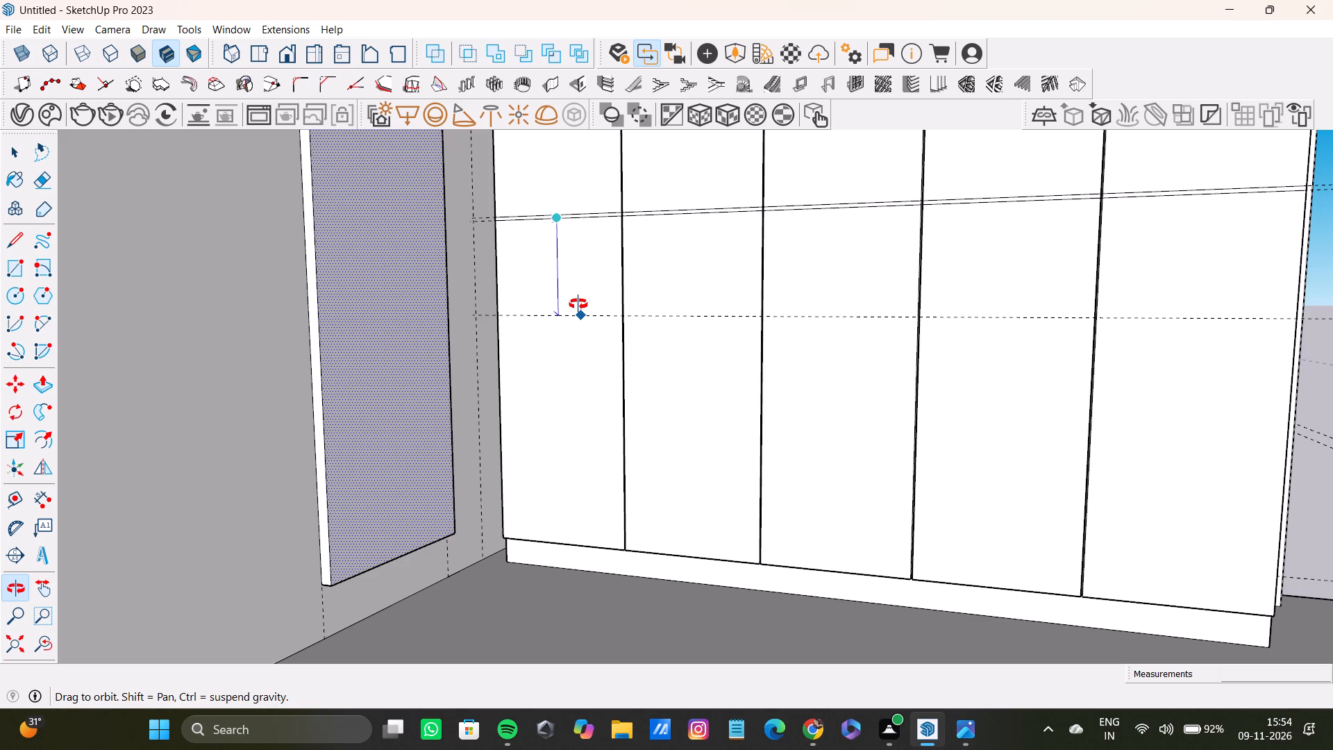
middle_drag(578, 304, 570, 299)
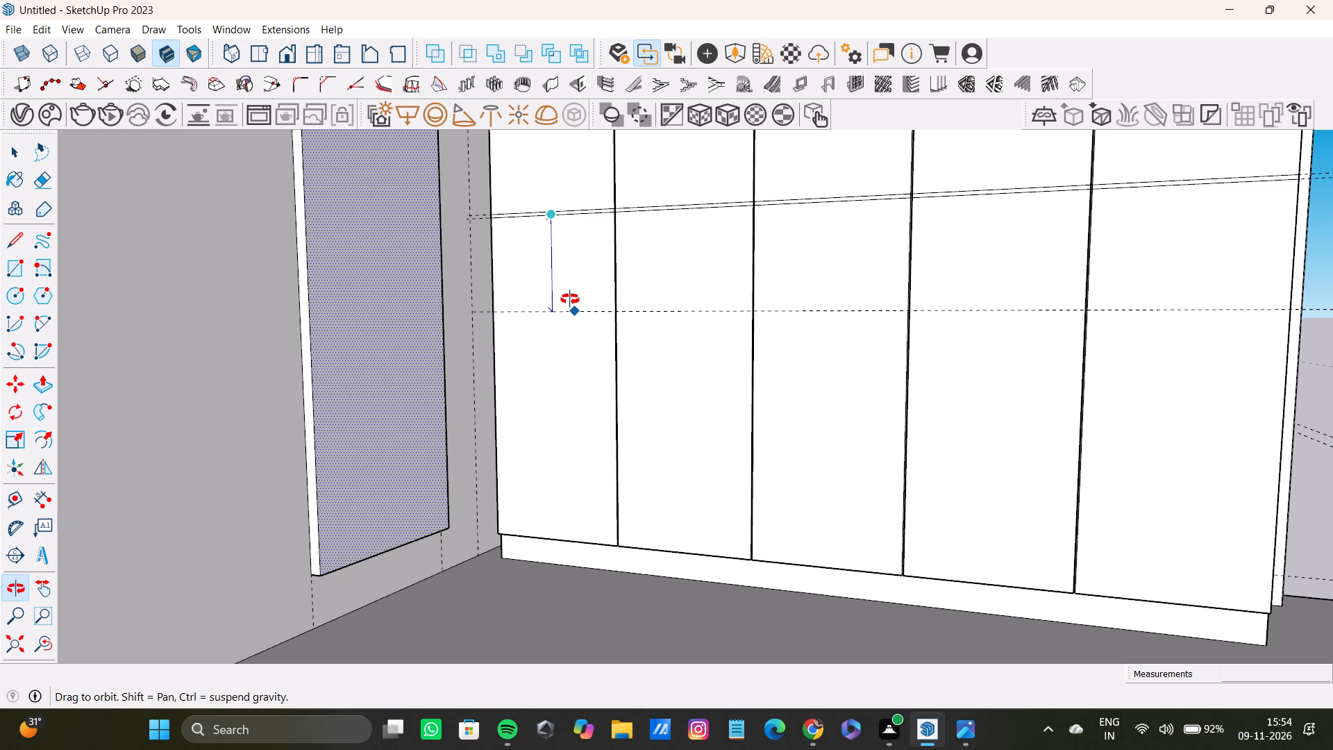
middle_drag(570, 299, 556, 292)
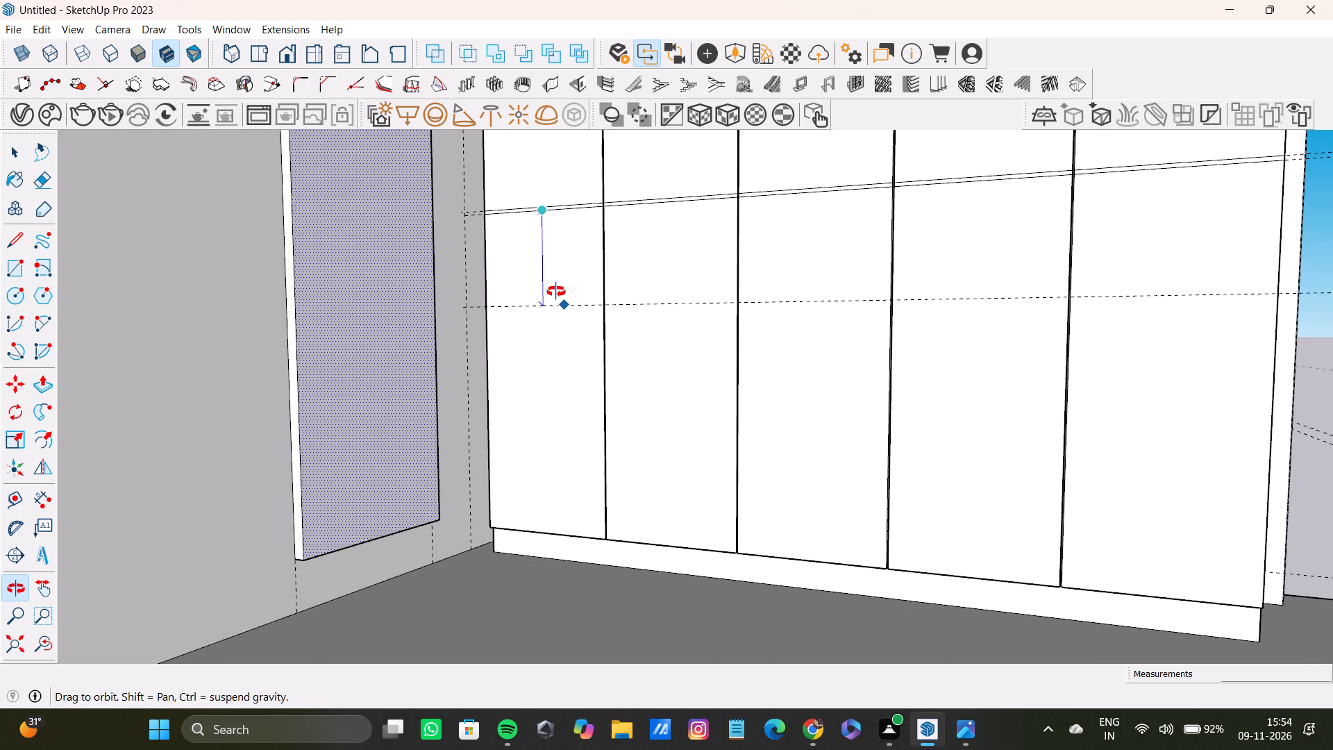
middle_drag(556, 292, 535, 284)
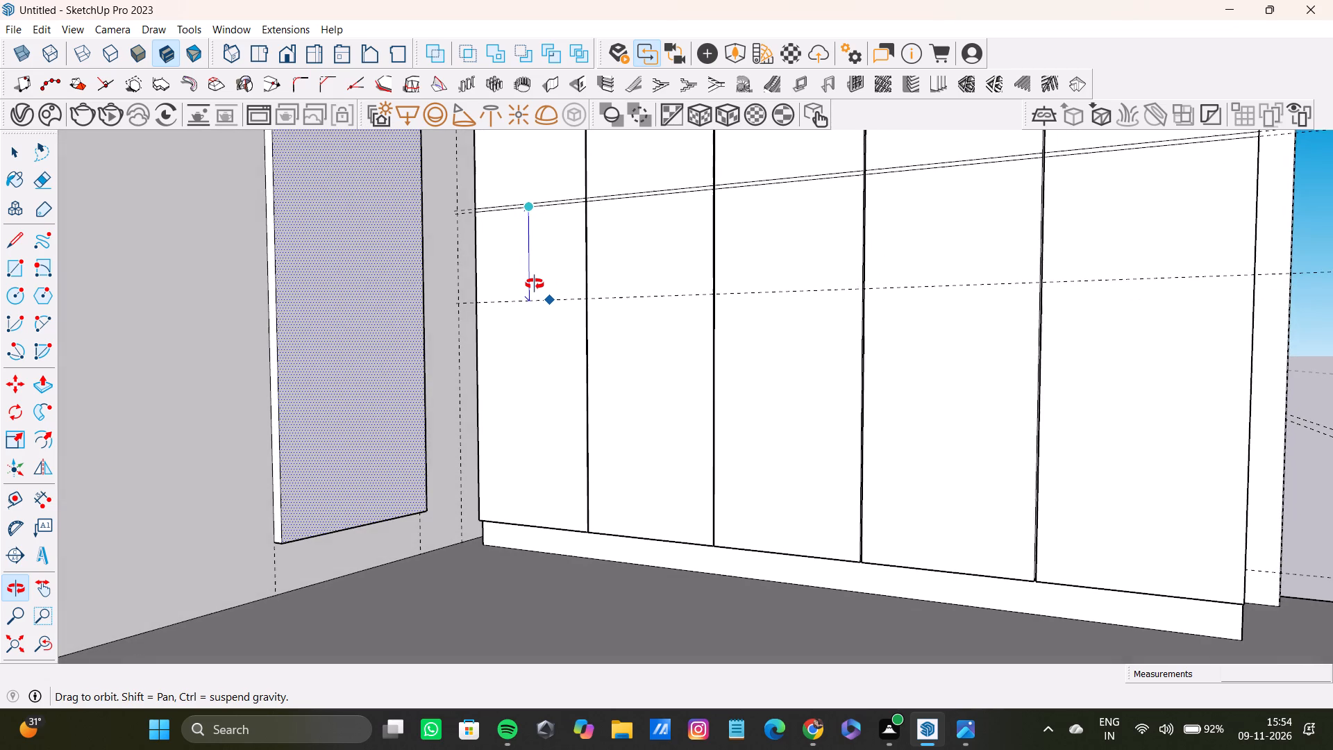
middle_drag(535, 284, 534, 284)
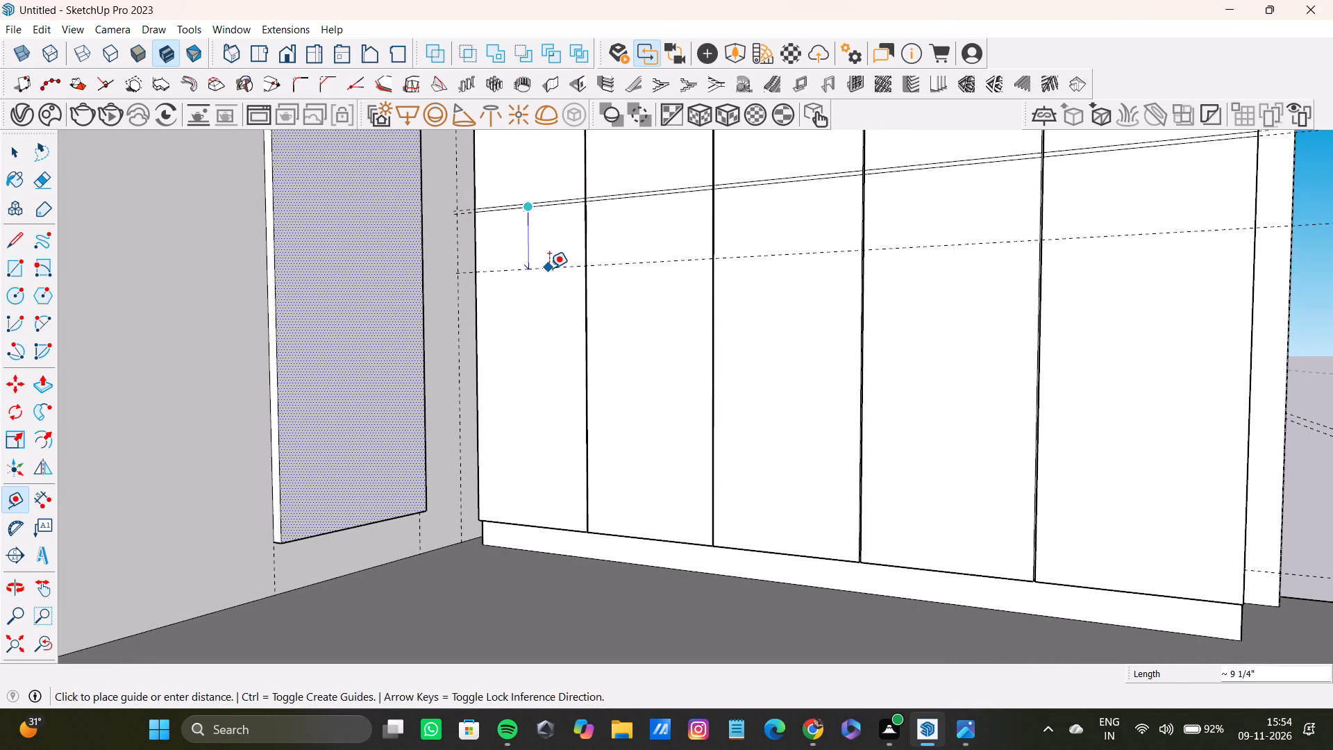
click(552, 272)
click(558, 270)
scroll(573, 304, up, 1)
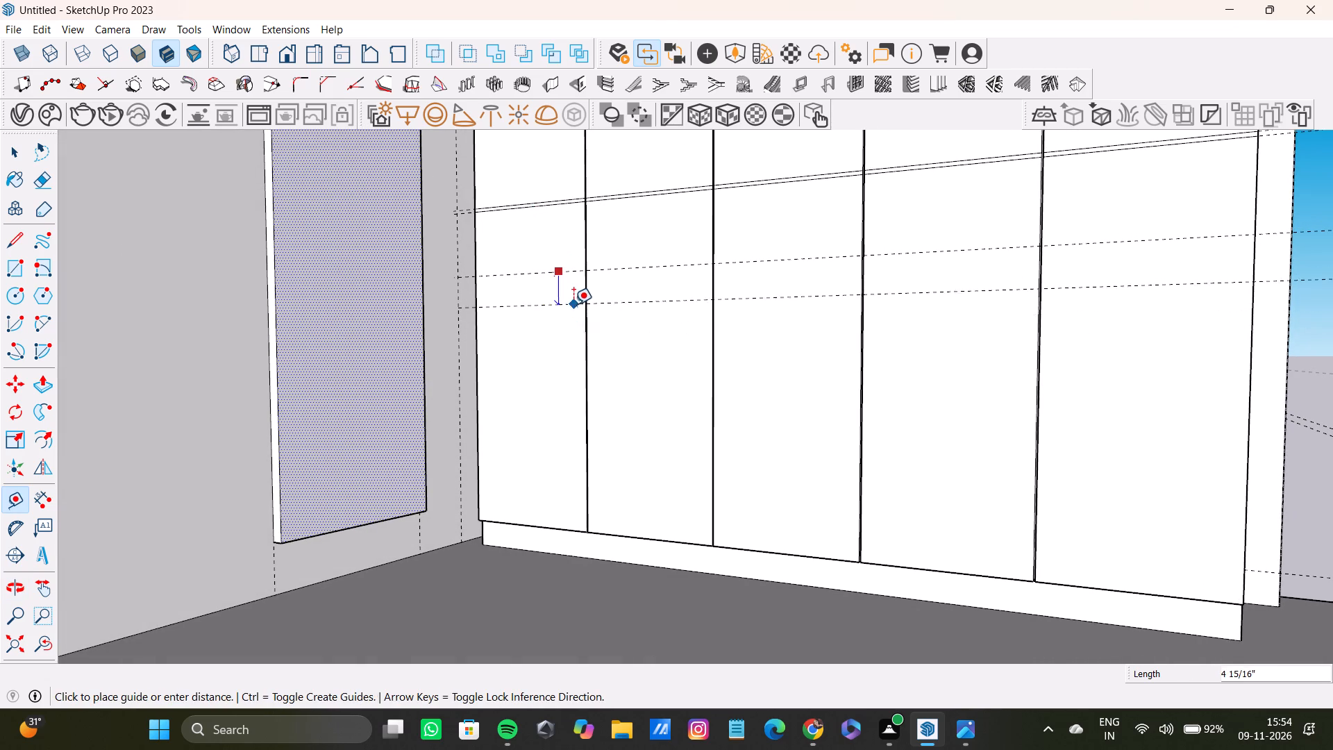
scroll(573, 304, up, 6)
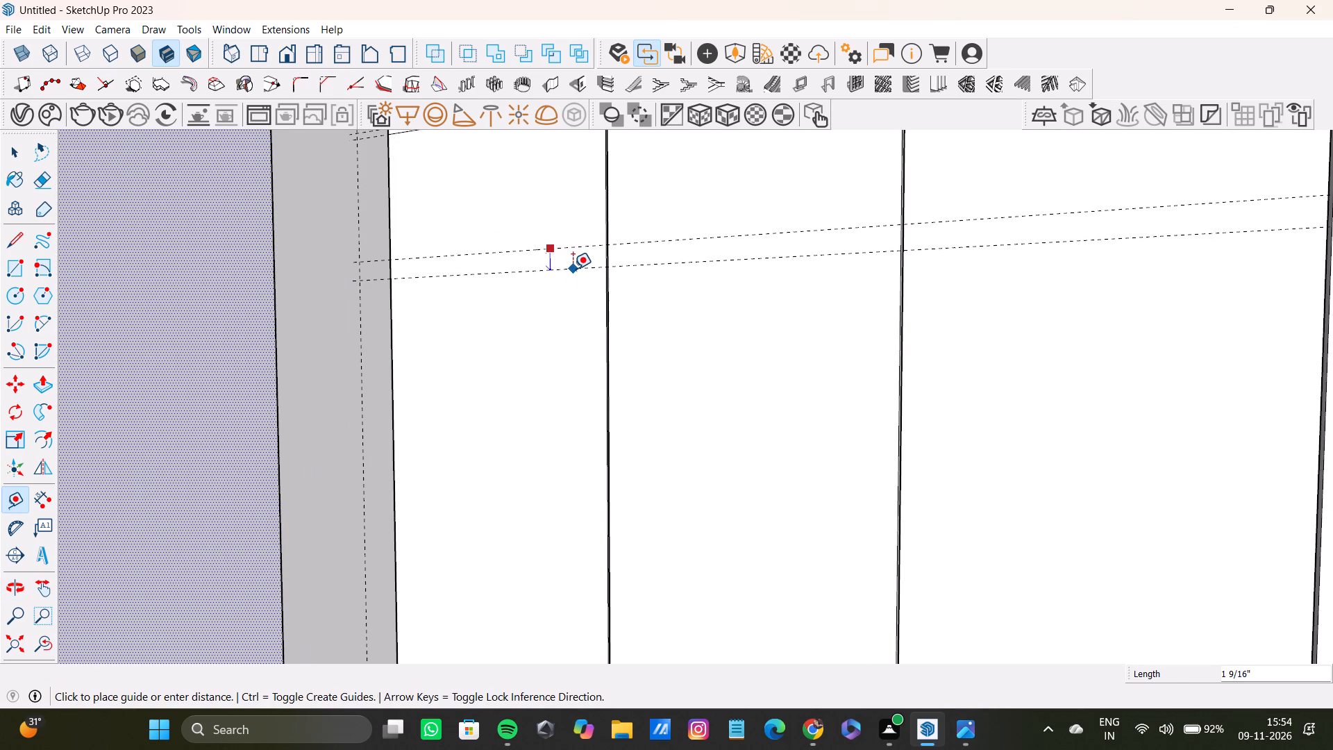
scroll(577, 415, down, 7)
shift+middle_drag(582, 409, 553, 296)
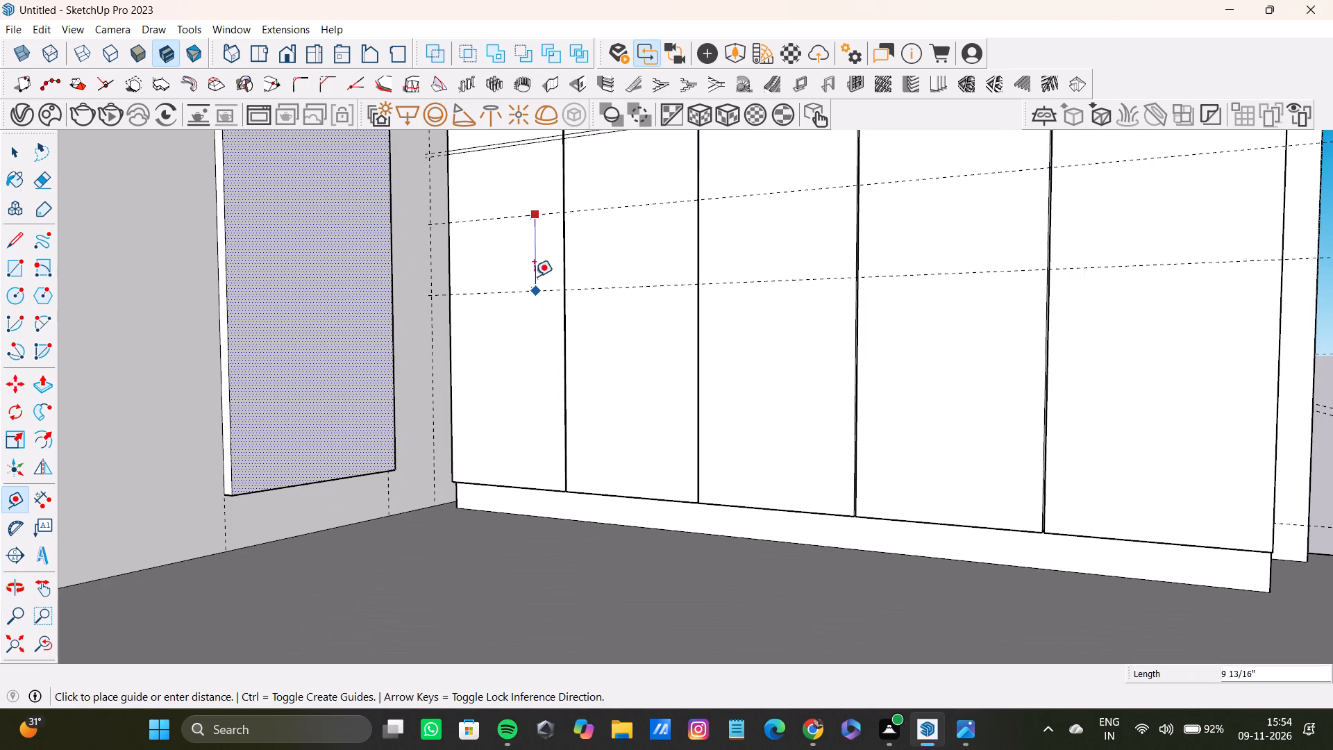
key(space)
Copy the guide below the lower strip down to the cabinet doors' bottom edge and divide the distance into 5 equal spaces.
click(544, 213)
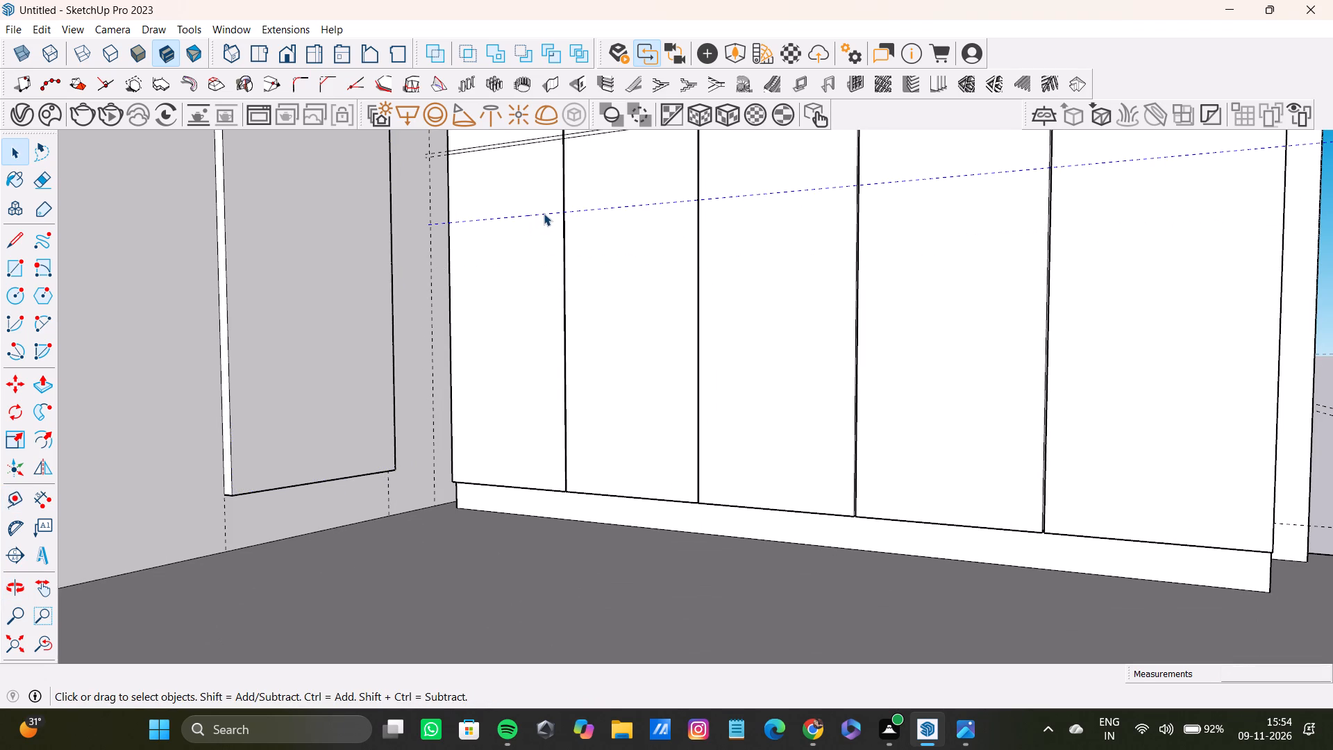
key(m)
click(548, 217)
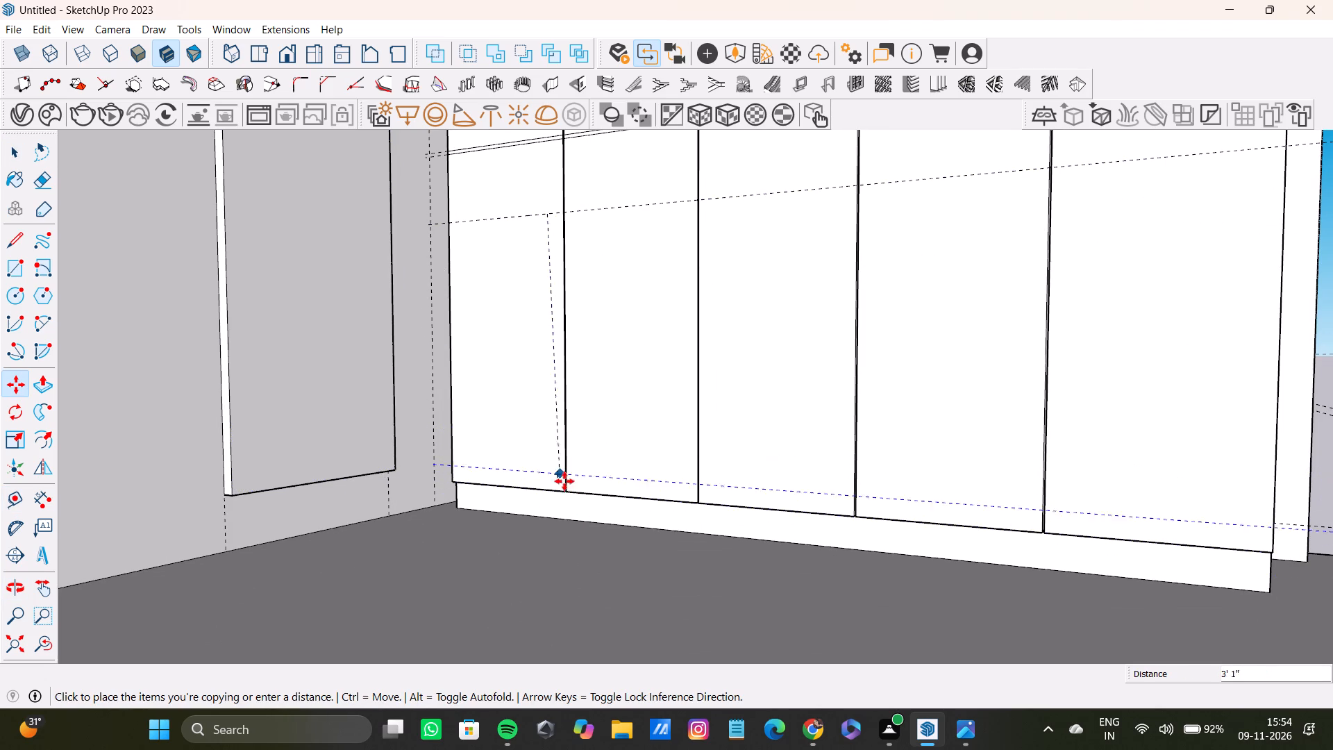
scroll(542, 502, up, 10)
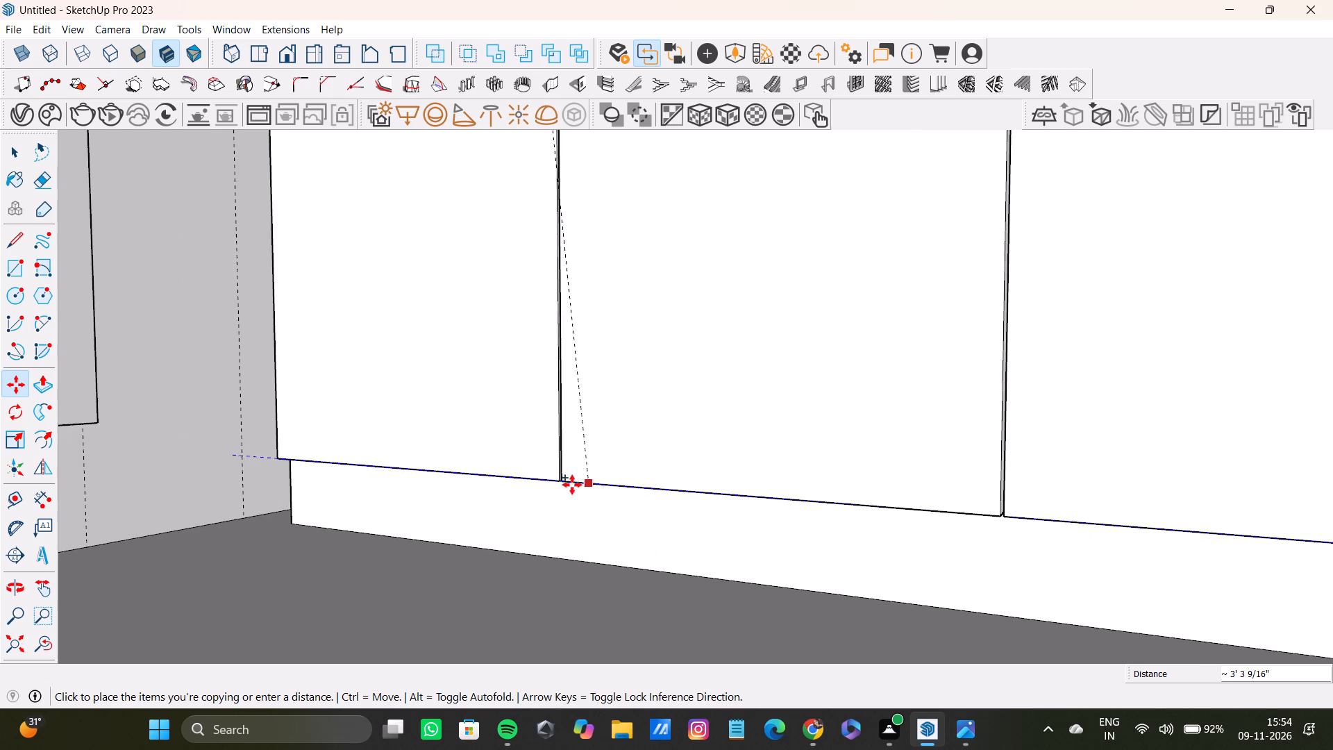
click(571, 485)
key(slash)
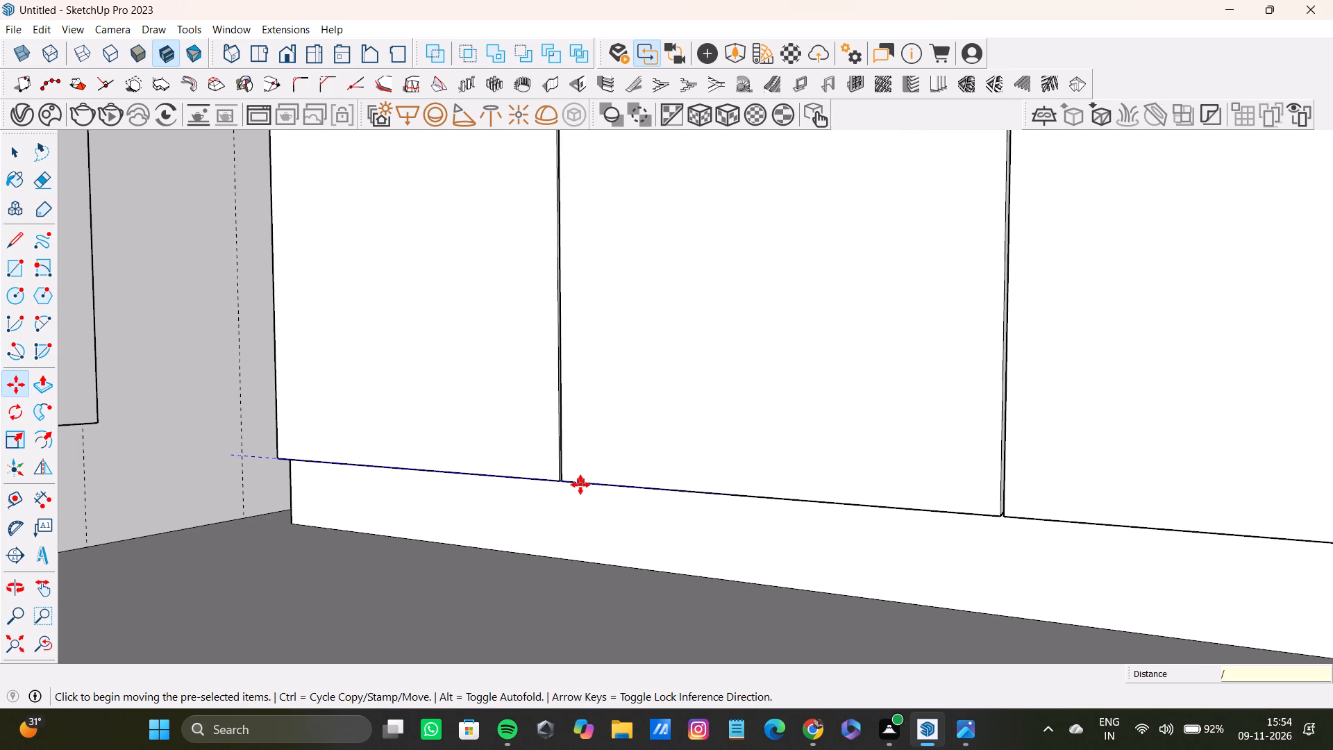
key(5)
key(Return)
Place a parallel guide 0.2" below the first guide under the lower strip.
scroll(755, 467, down, 3)
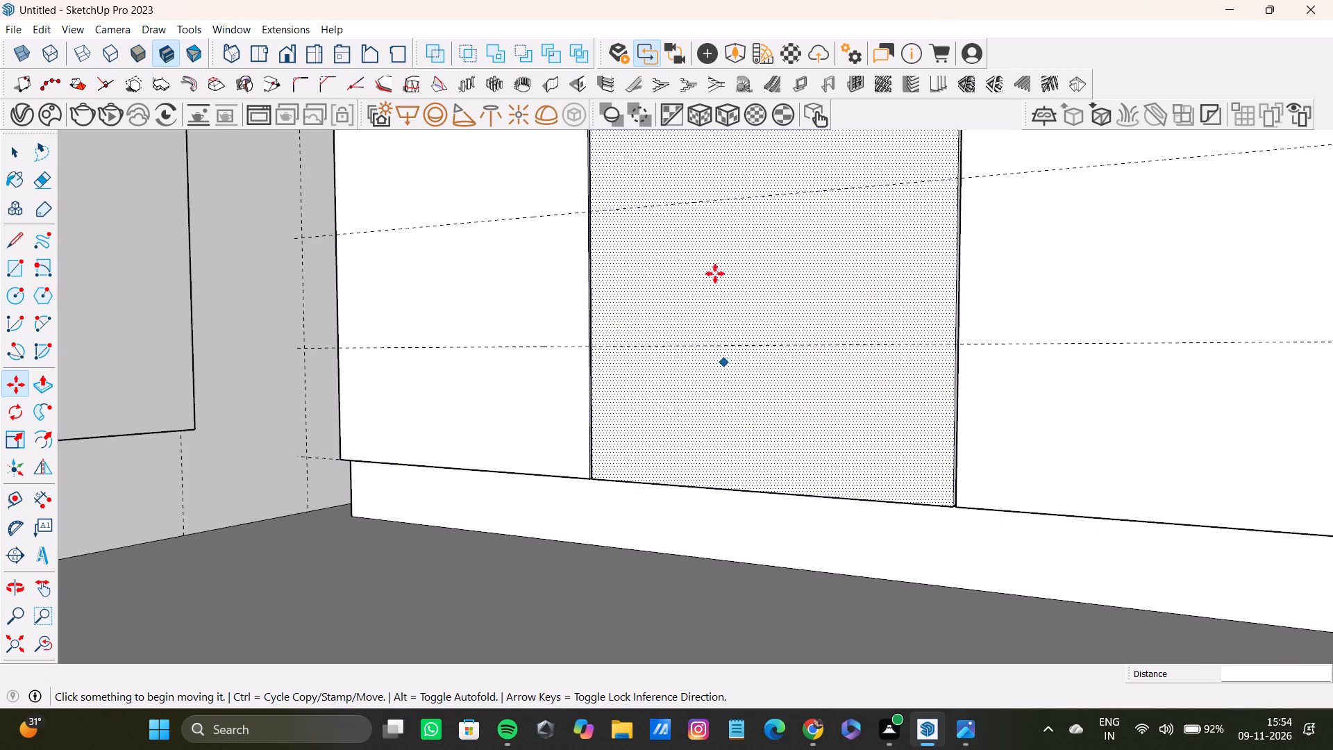
scroll(715, 274, down, 11)
shift+middle_drag(619, 259, 589, 405)
scroll(586, 381, down, 4)
middle_drag(556, 356, 679, 368)
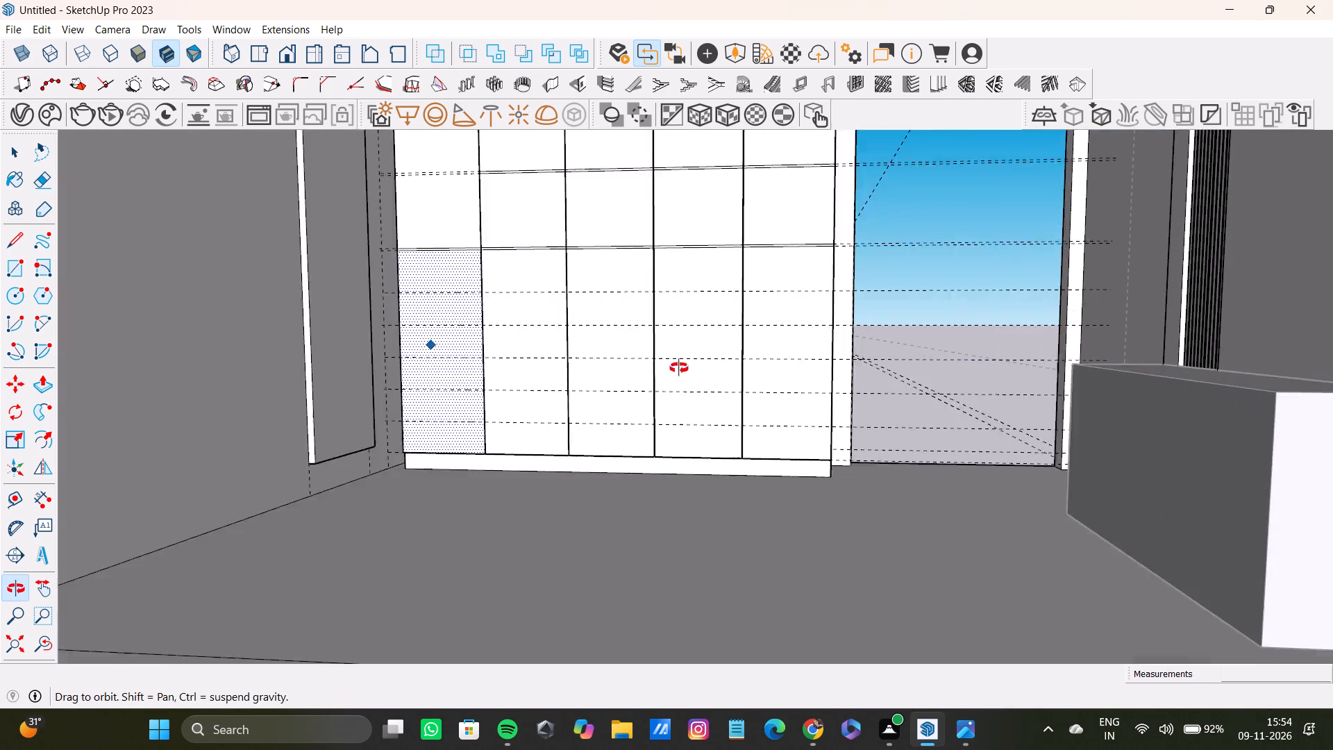
middle_drag(679, 368, 614, 401)
shift+scroll(573, 334, down, 4)
shift+scroll(575, 333, up, 1)
shift+middle_drag(575, 333, 559, 449)
scroll(551, 467, up, 6)
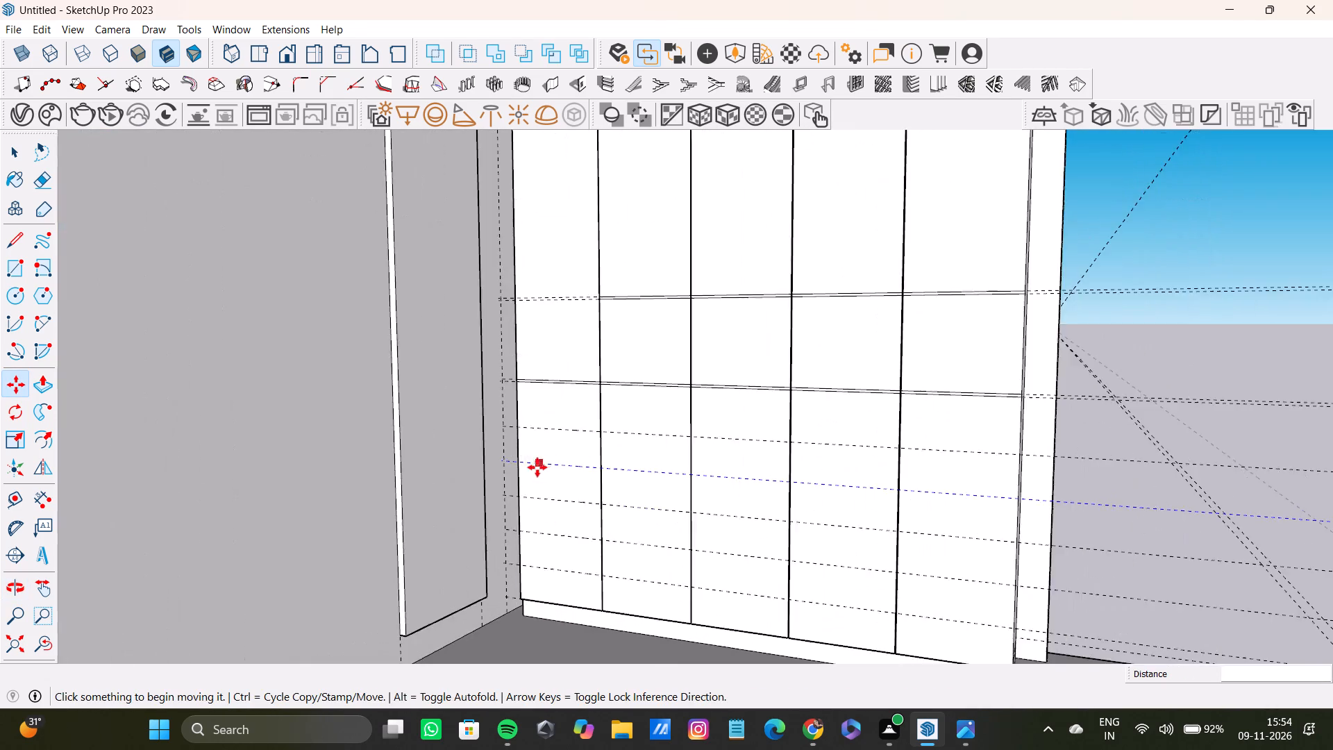
scroll(537, 467, up, 11)
scroll(540, 421, down, 8)
shift+middle_drag(540, 420, 601, 474)
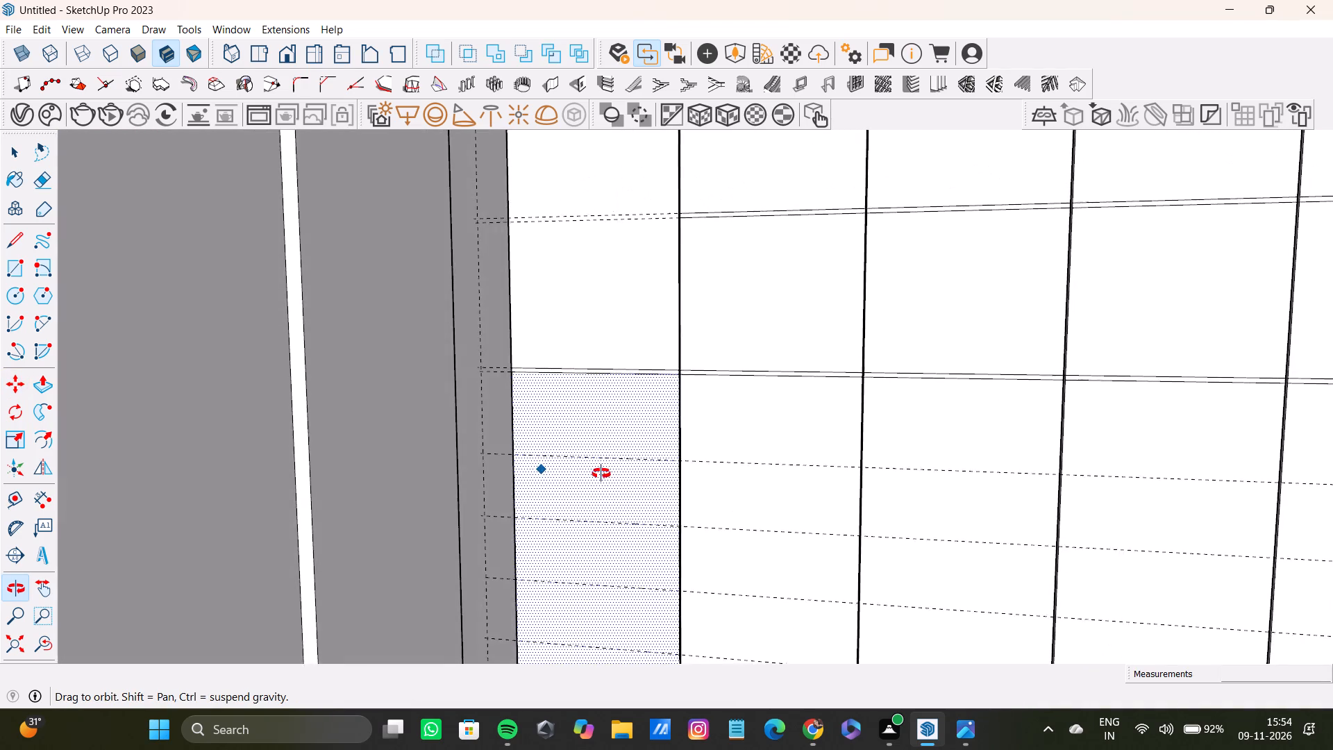
shift+middle_drag(601, 474, 580, 499)
middle_drag(535, 481, 506, 482)
key(t)
scroll(556, 479, up, 8)
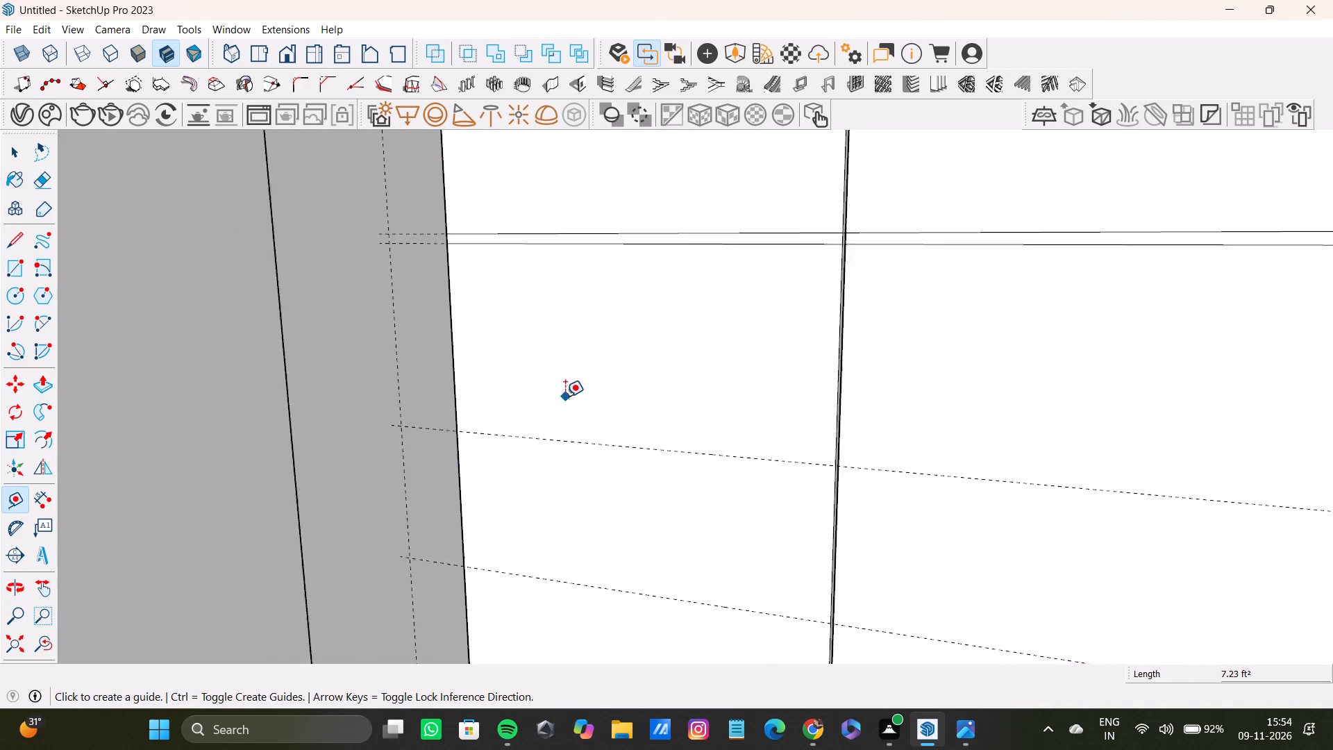
scroll(565, 397, up, 5)
click(595, 456)
text(0.)
text(2")
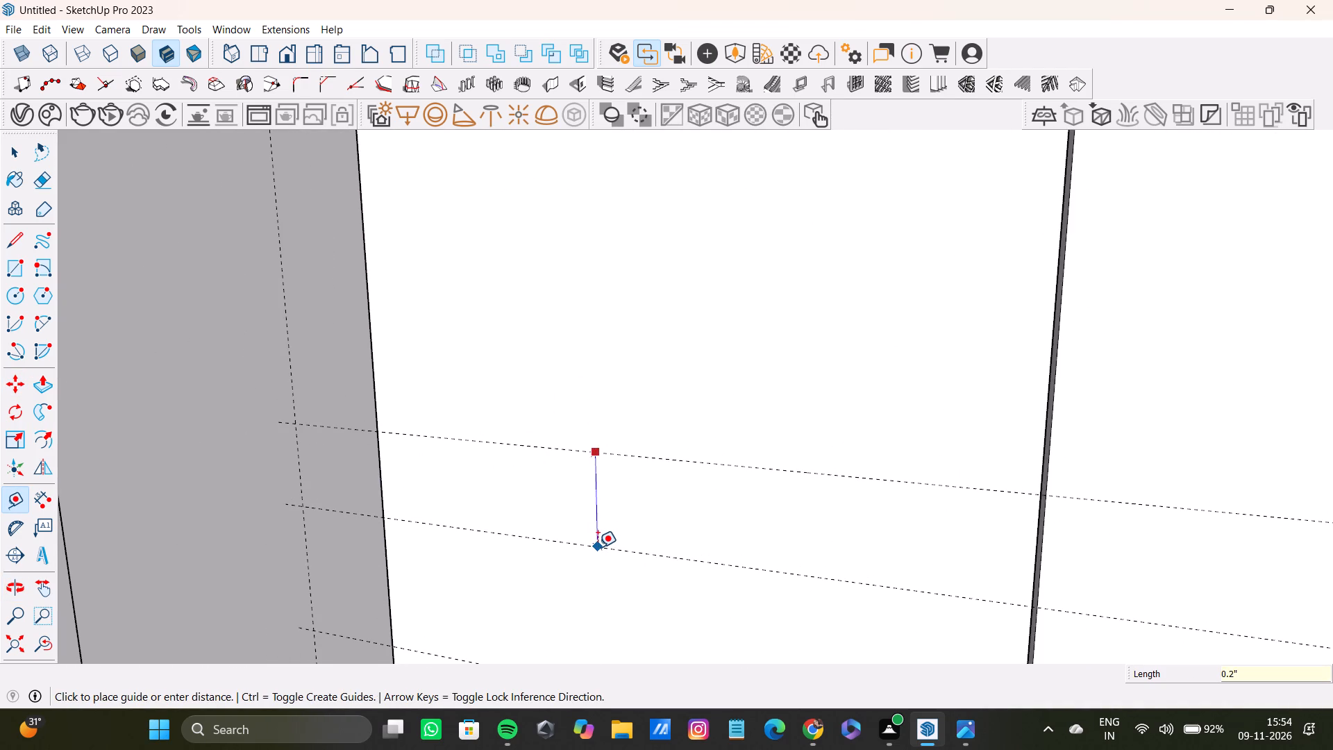
key(Return)
Place a parallel guide 0.2" below the third guide under the lower strip.
scroll(594, 547, down, 7)
shift+middle_drag(632, 595, 617, 334)
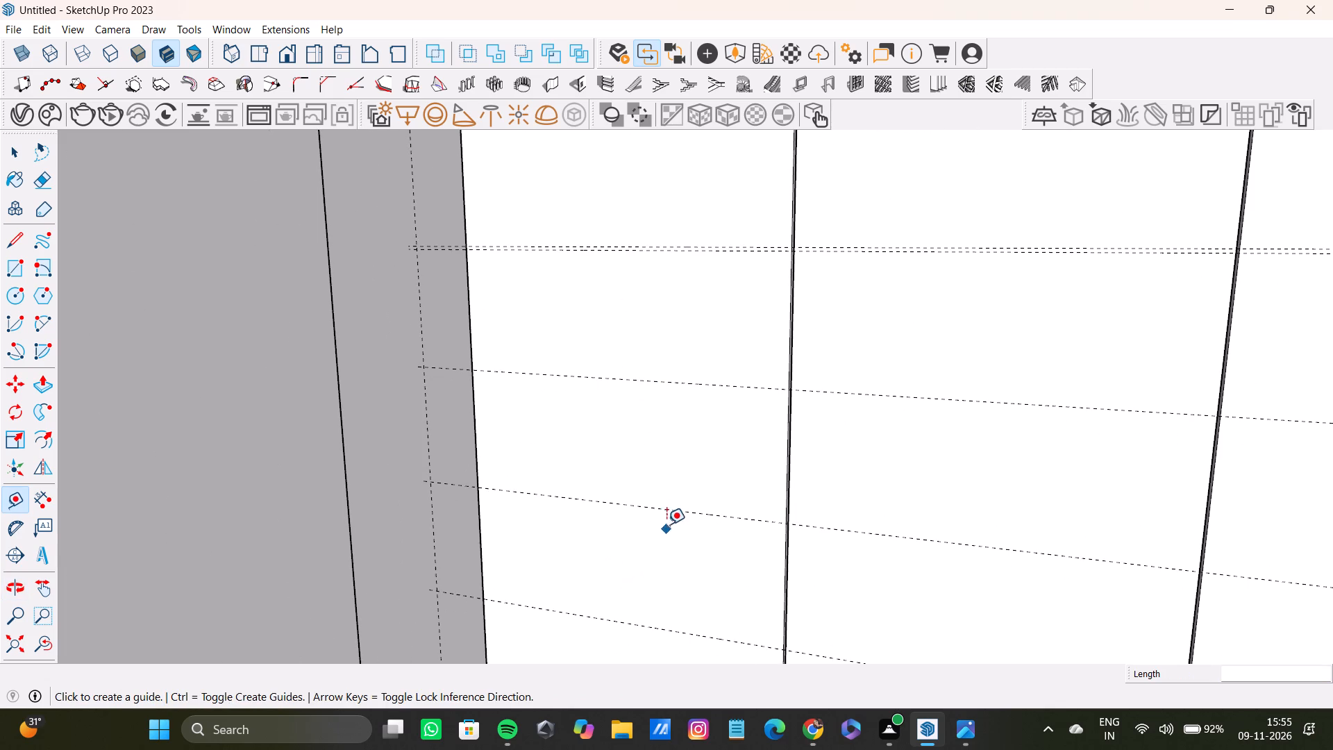
click(671, 512)
text(0.2")
key(Return)
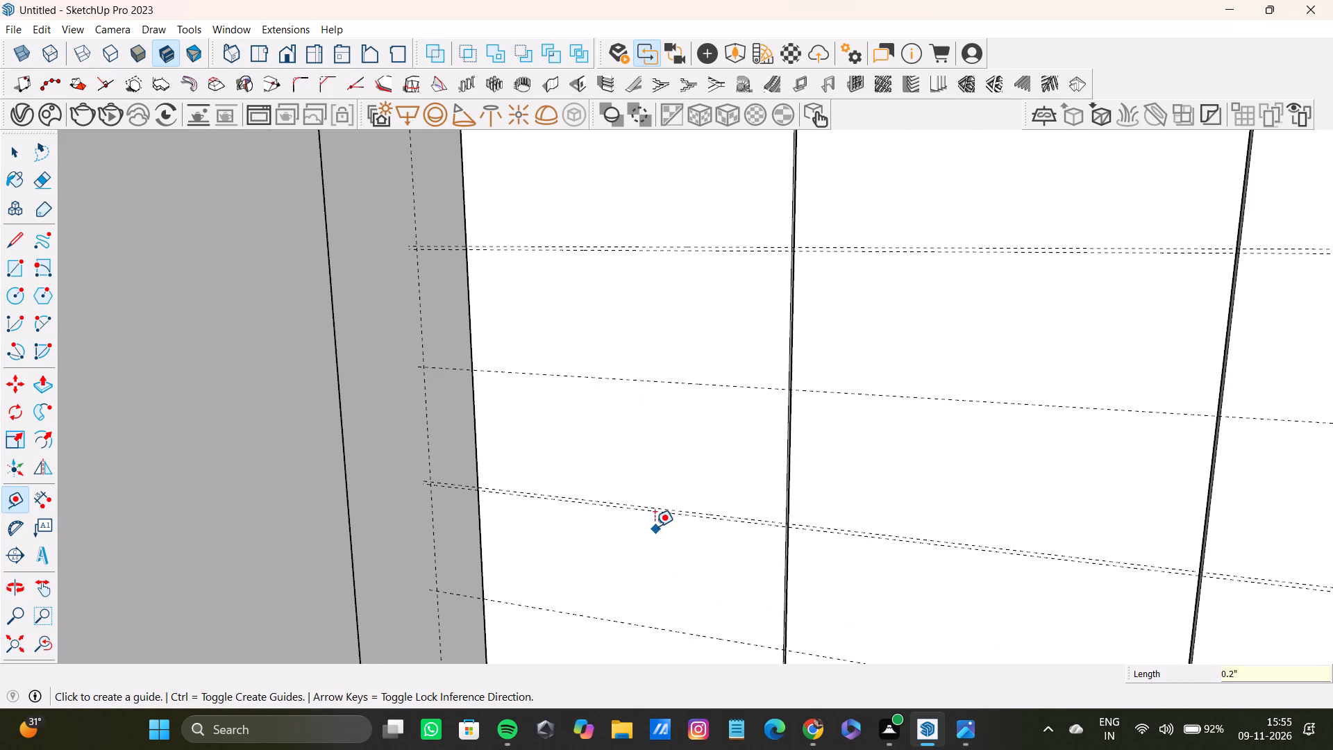
Place a parallel guide 0.2" below the remaining single guide between the two doubled ones.
scroll(655, 526, down, 5)
shift+middle_drag(655, 515, 608, 569)
scroll(620, 470, up, 3)
middle_drag(651, 476, 694, 387)
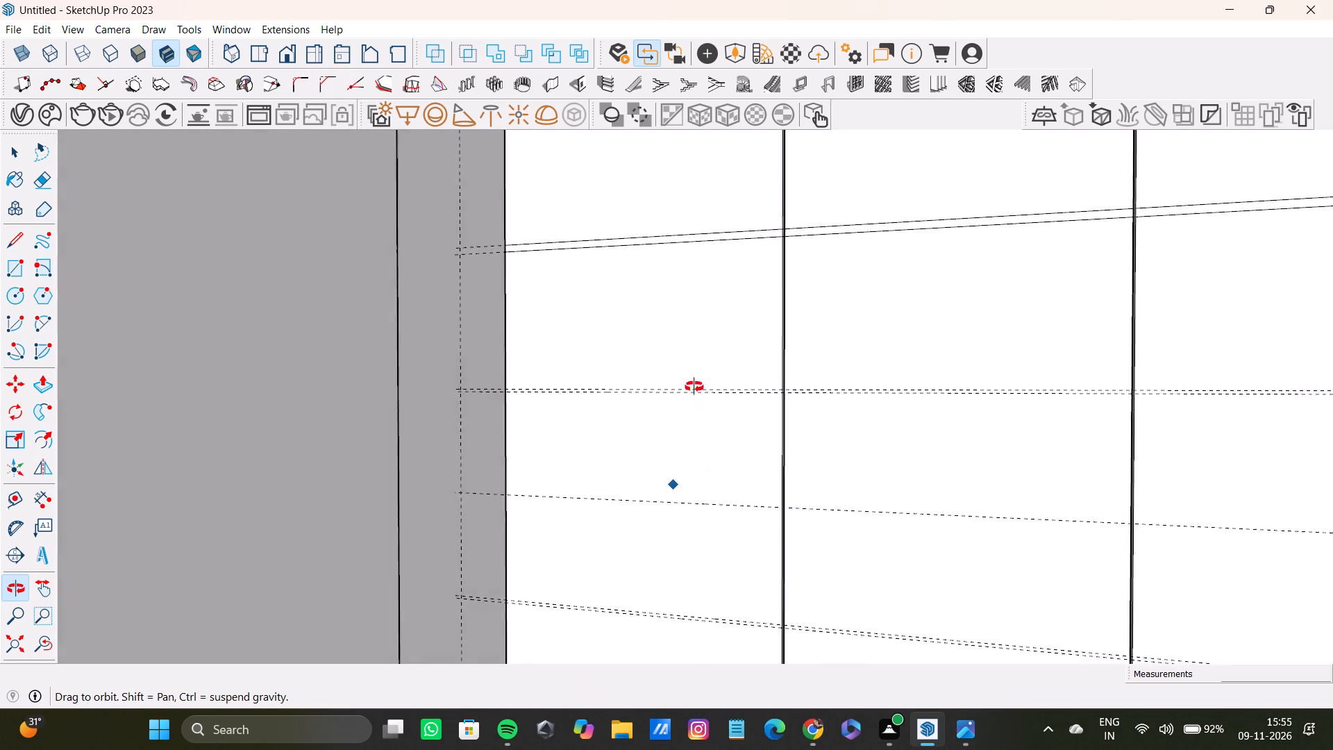
middle_drag(694, 387, 751, 385)
scroll(704, 495, up, 7)
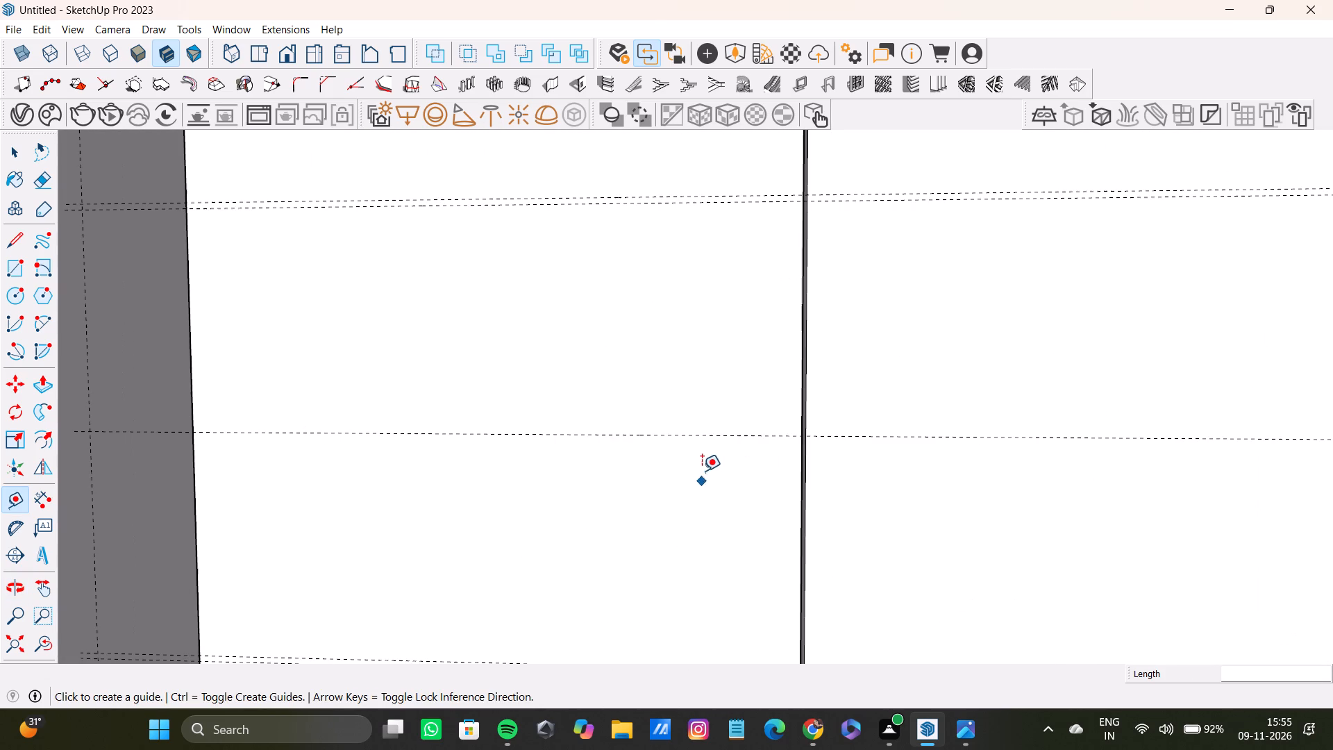
click(711, 440)
text(0.2)
key(shift+quotedbl)
key(Return)
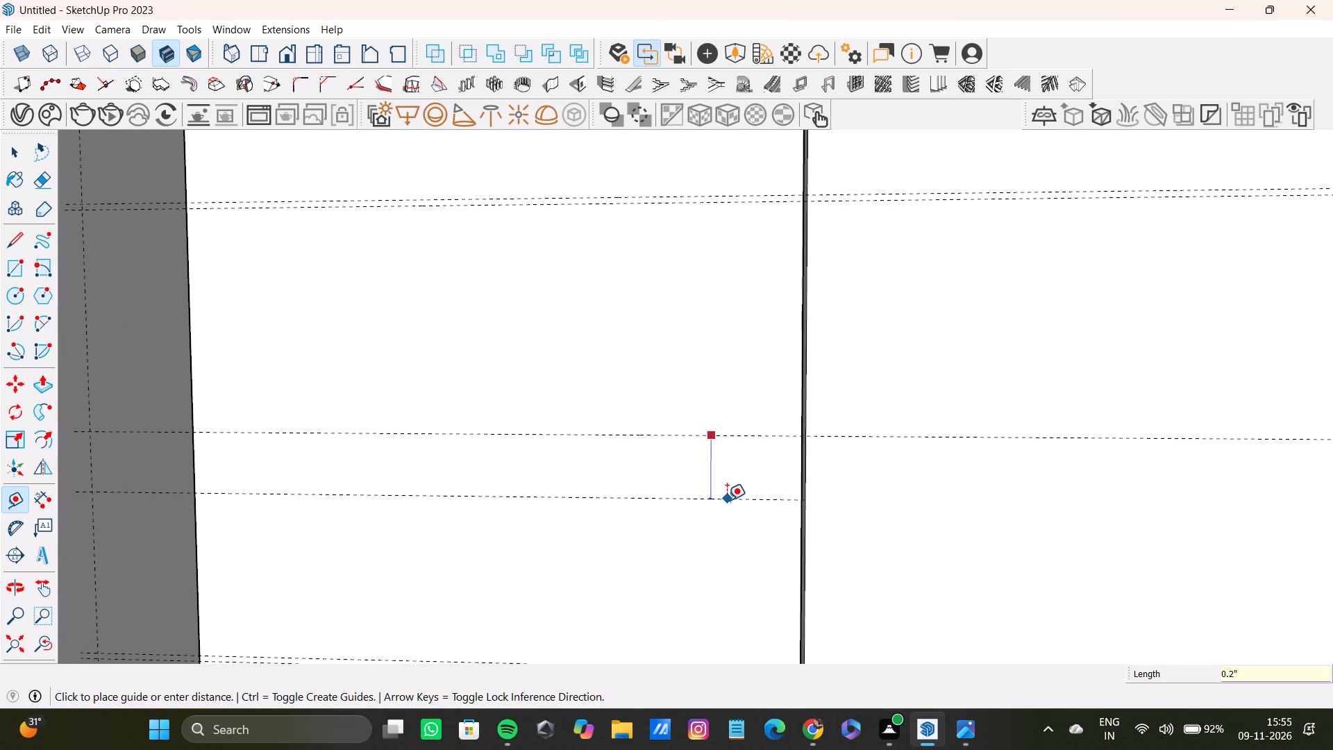
Place a parallel guide 0.2" below the fourth guide under the lower strip.
scroll(726, 475, down, 8)
shift+middle_drag(712, 471, 628, 237)
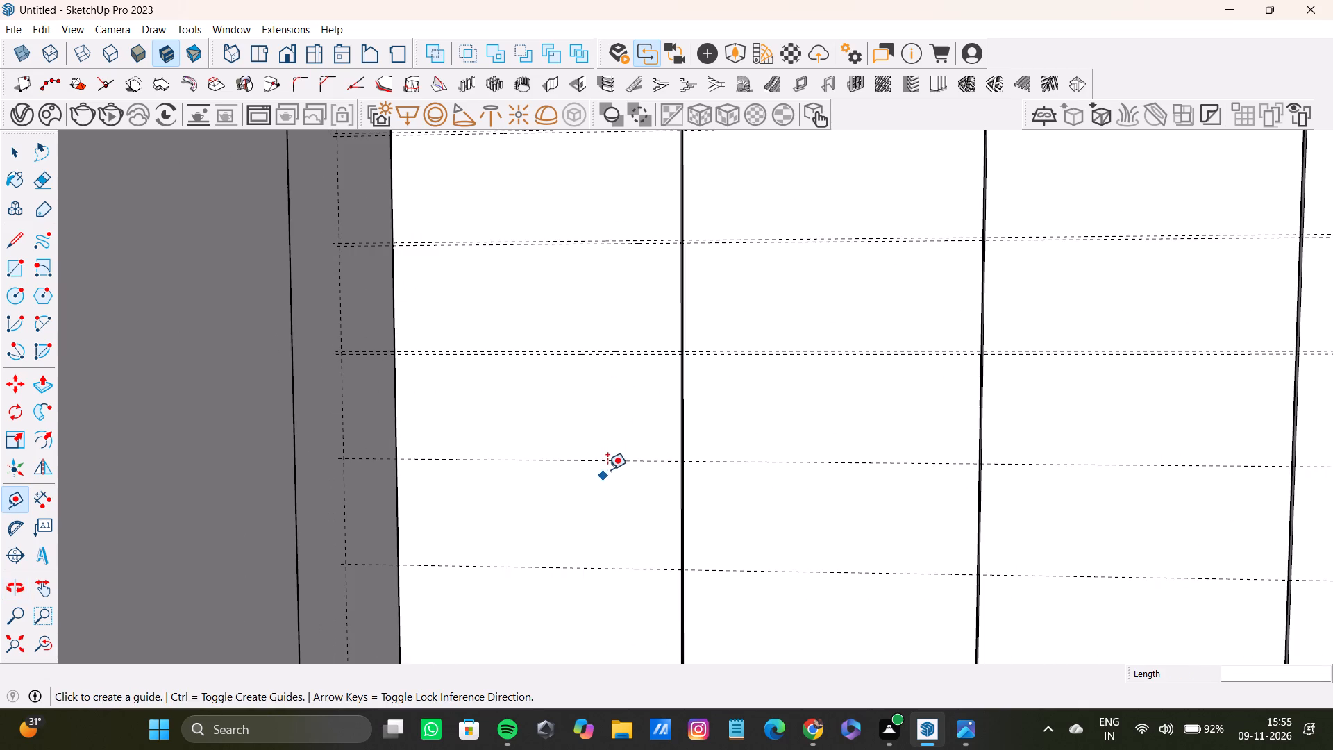
drag(616, 463, 617, 474)
text(0.2)
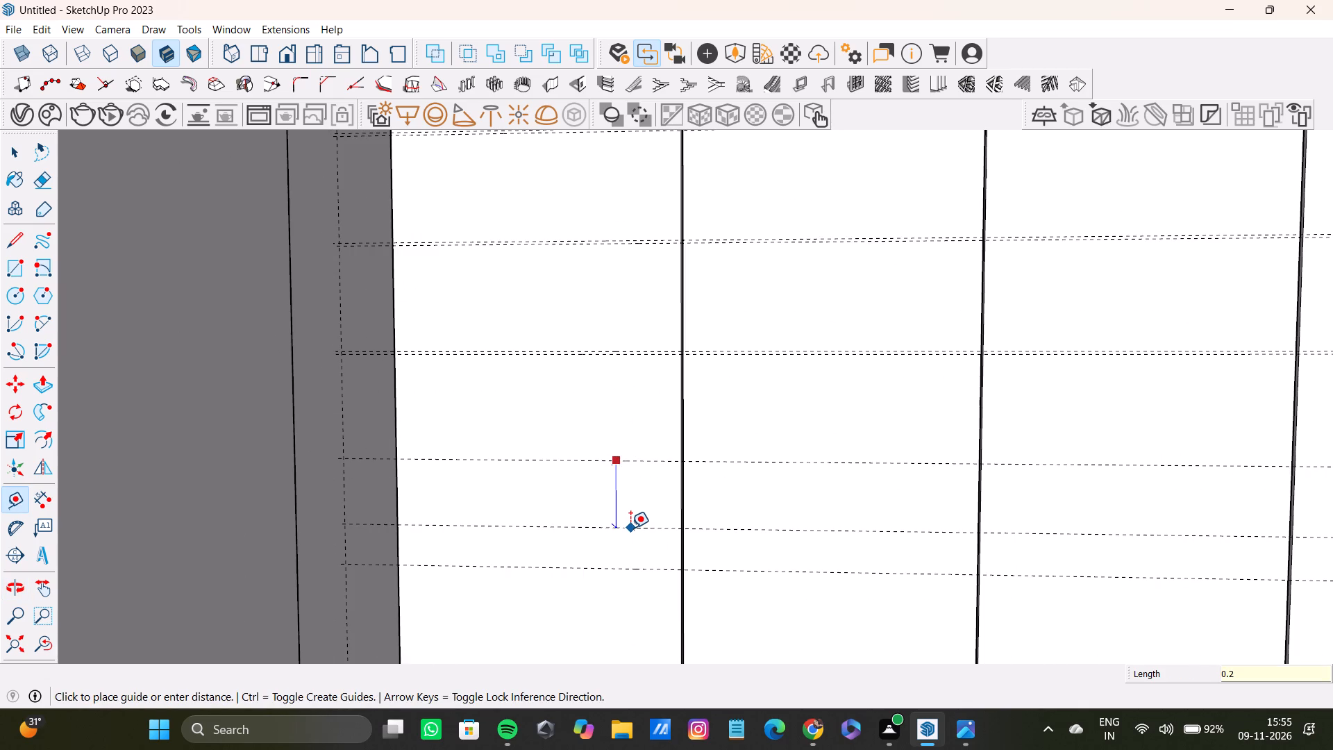
key(shift+quotedbl)
key(Return)
Place a parallel guide 0.2" below the fifth guide, the last one above the cabinet doors' bottom edge.
scroll(665, 472, down, 3)
shift+middle_drag(665, 471, 621, 329)
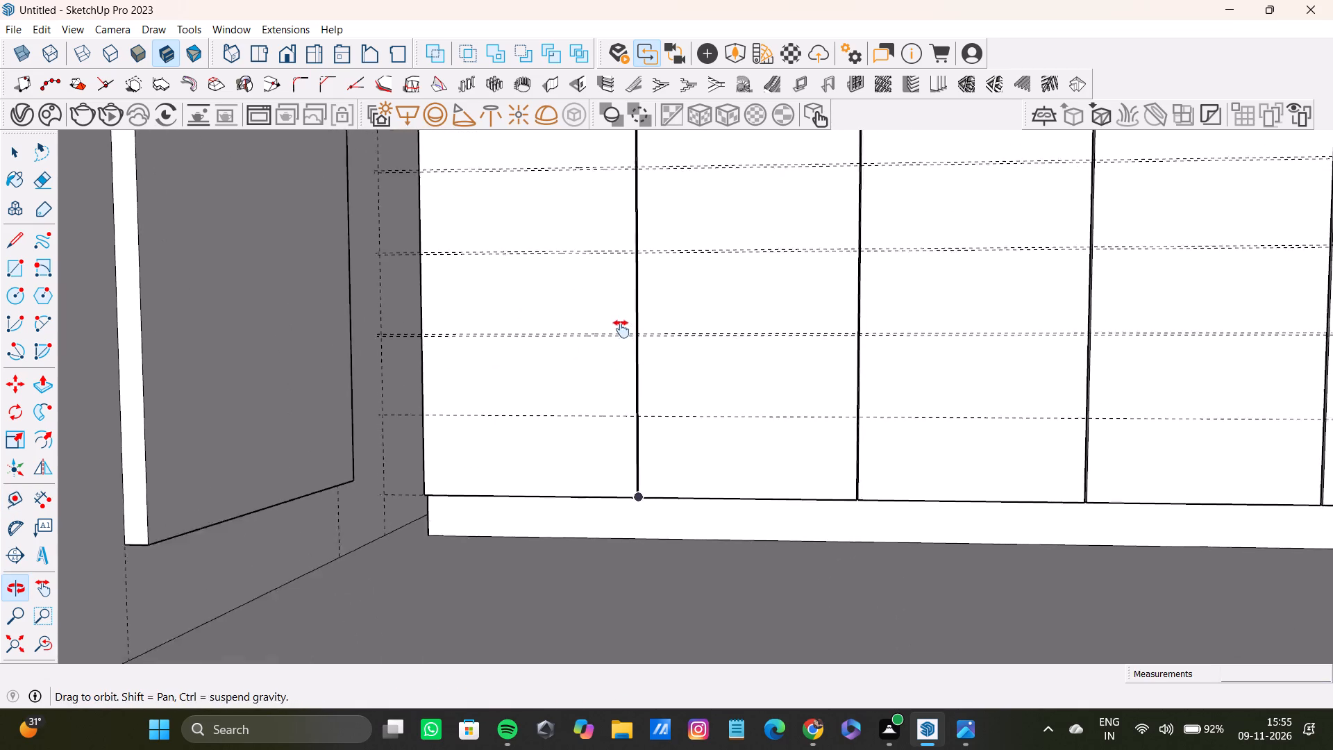
shift+middle_drag(621, 329, 621, 328)
scroll(576, 390, up, 3)
click(603, 412)
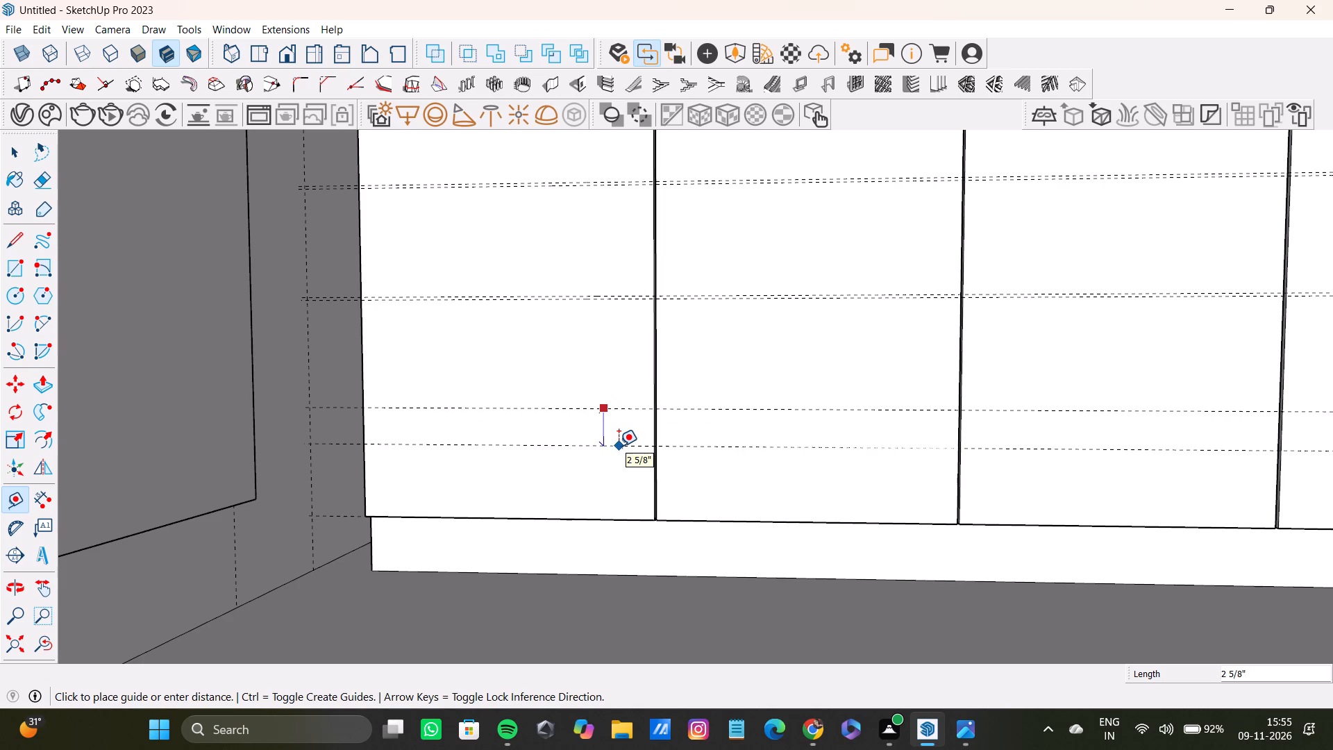
text(0.2)
key(shift+quotedbl)
key(Return)
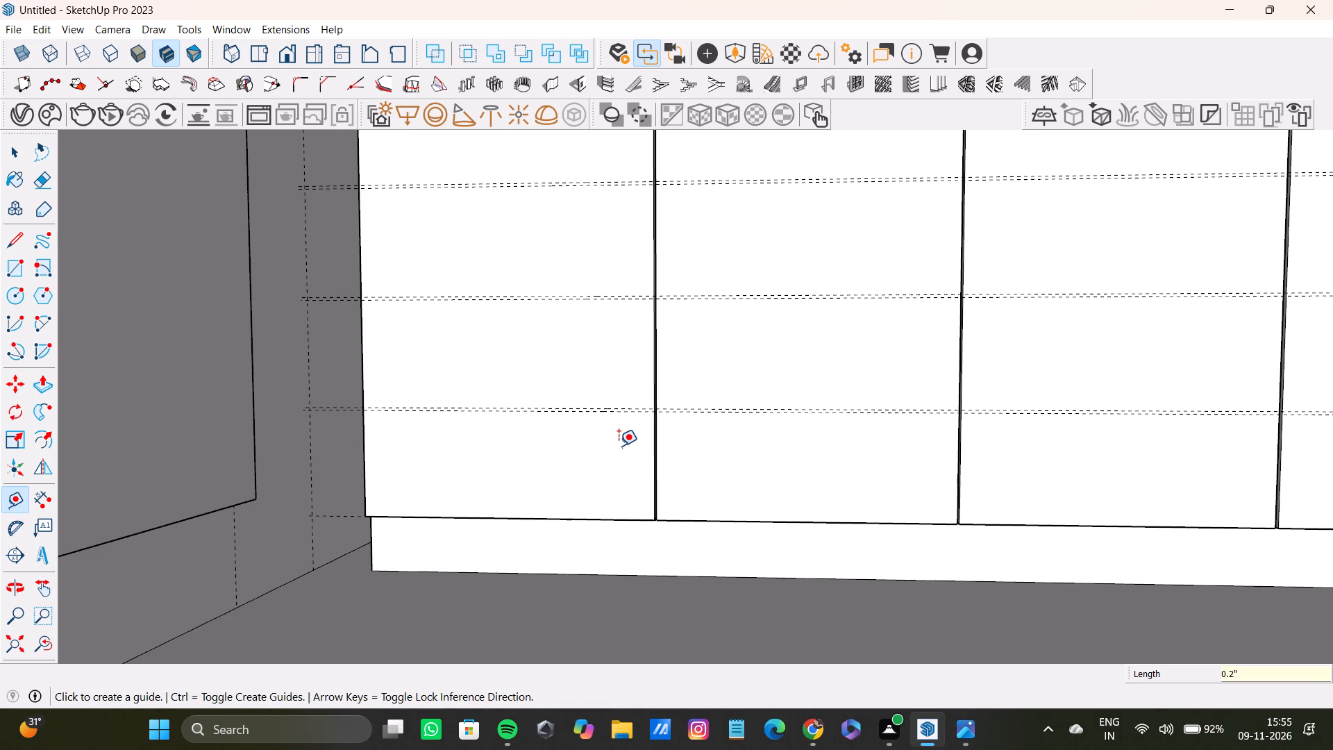
Draw a rectangle about 7 11/16" by 1' 9" on the first cabinet door, from the first pair's lower guide to the second pair's upper guide.
scroll(452, 387, down, 3)
shift+middle_drag(451, 369, 443, 533)
scroll(443, 533, down, 5)
shift+middle_drag(410, 419, 429, 566)
scroll(424, 418, up, 8)
shift+middle_drag(448, 515, 451, 422)
key(r)
scroll(389, 460, up, 2)
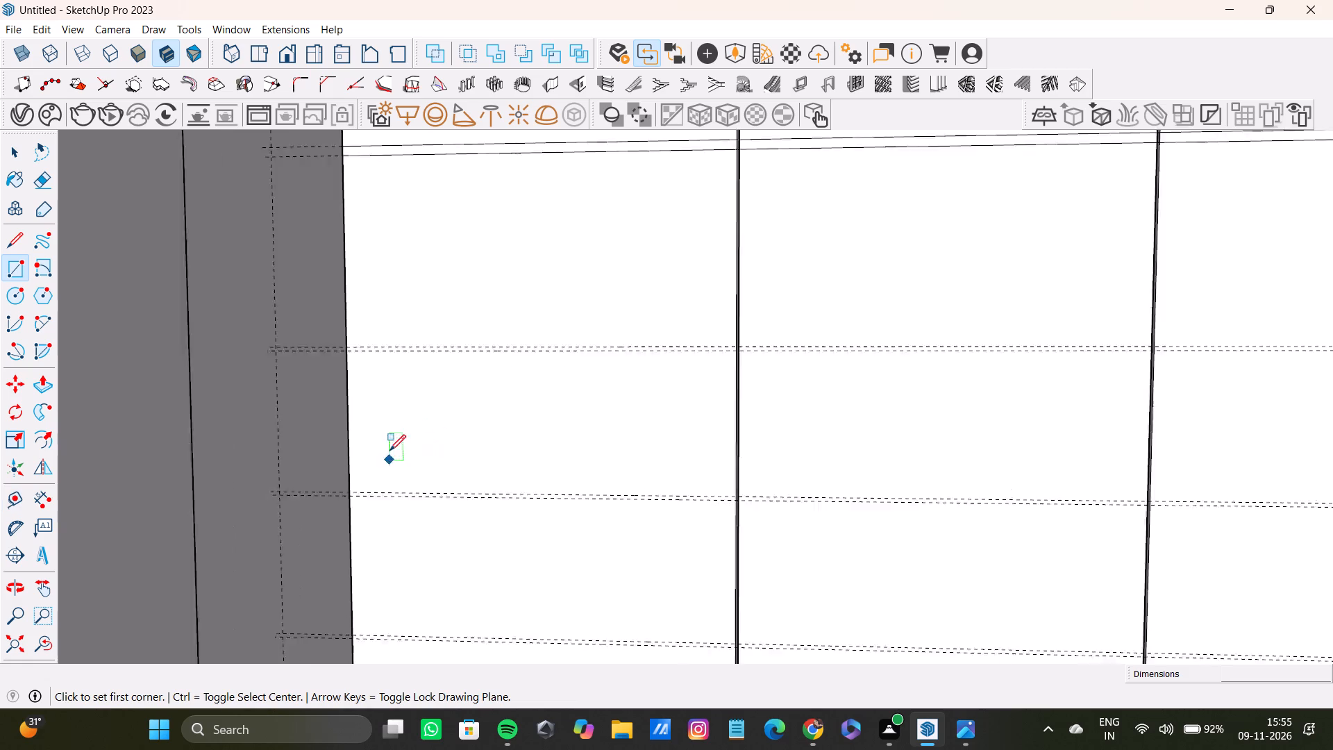
scroll(389, 451, up, 5)
scroll(564, 276, down, 6)
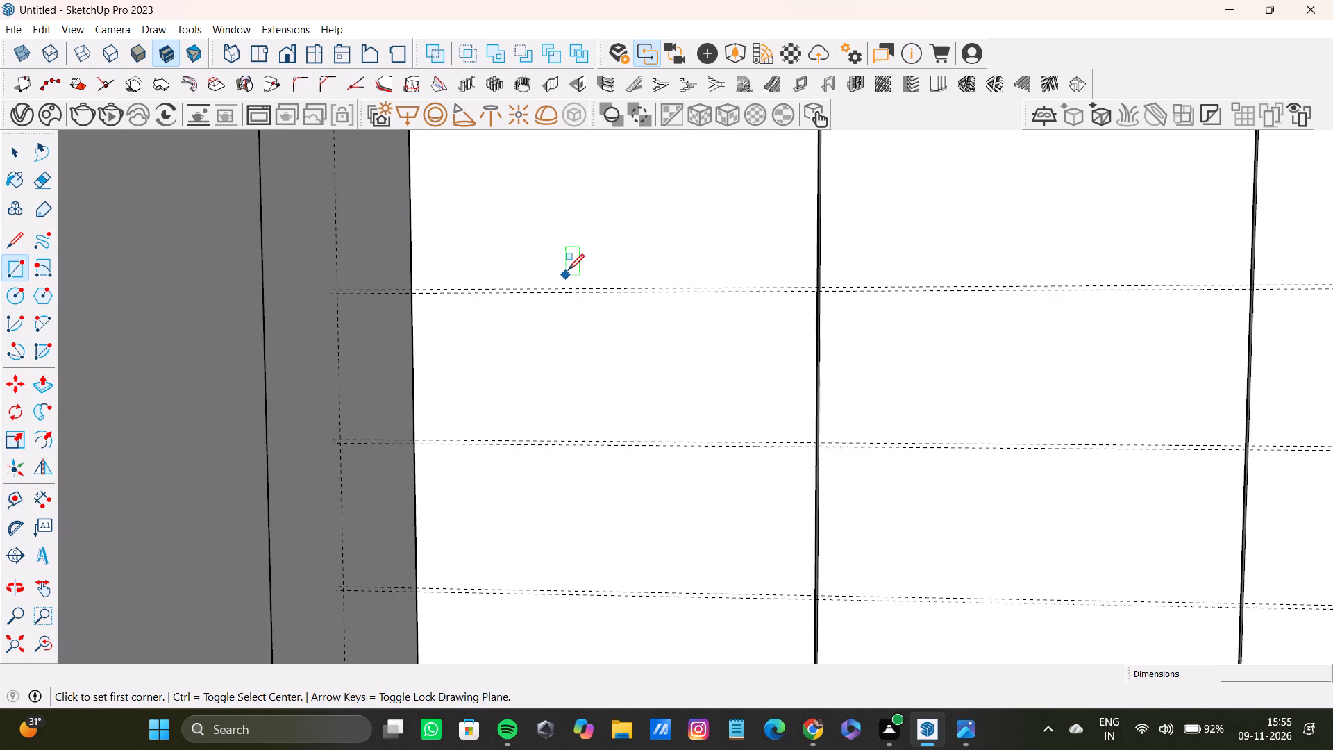
scroll(568, 270, down, 3)
shift+middle_drag(573, 296, 557, 475)
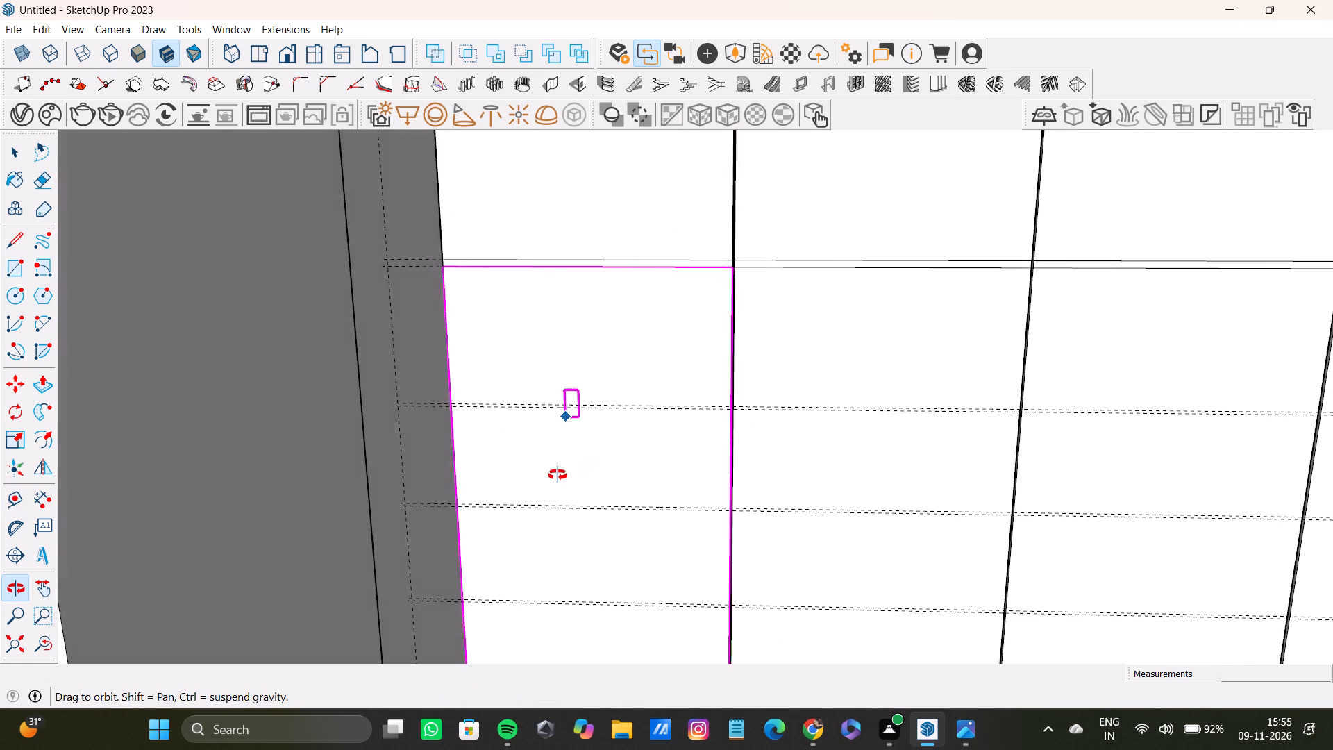
shift+middle_drag(557, 475, 547, 478)
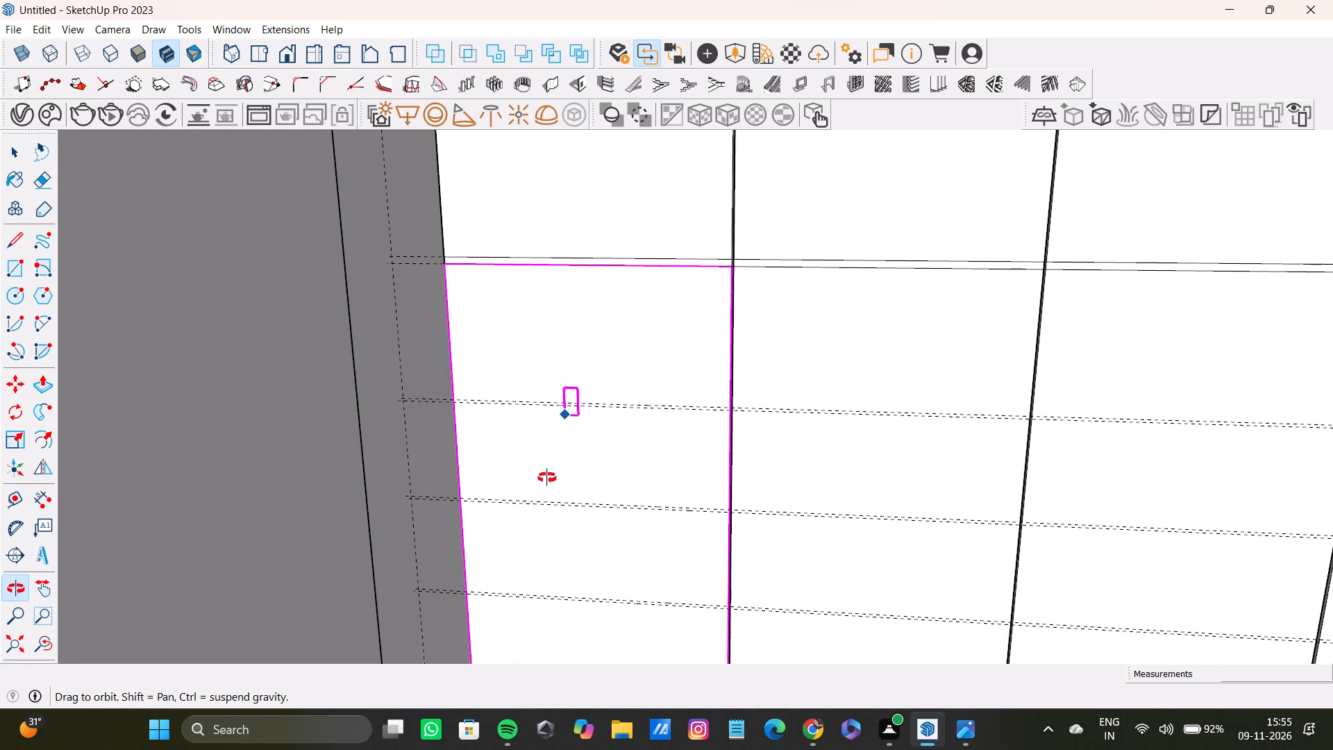
shift+middle_drag(547, 478, 551, 467)
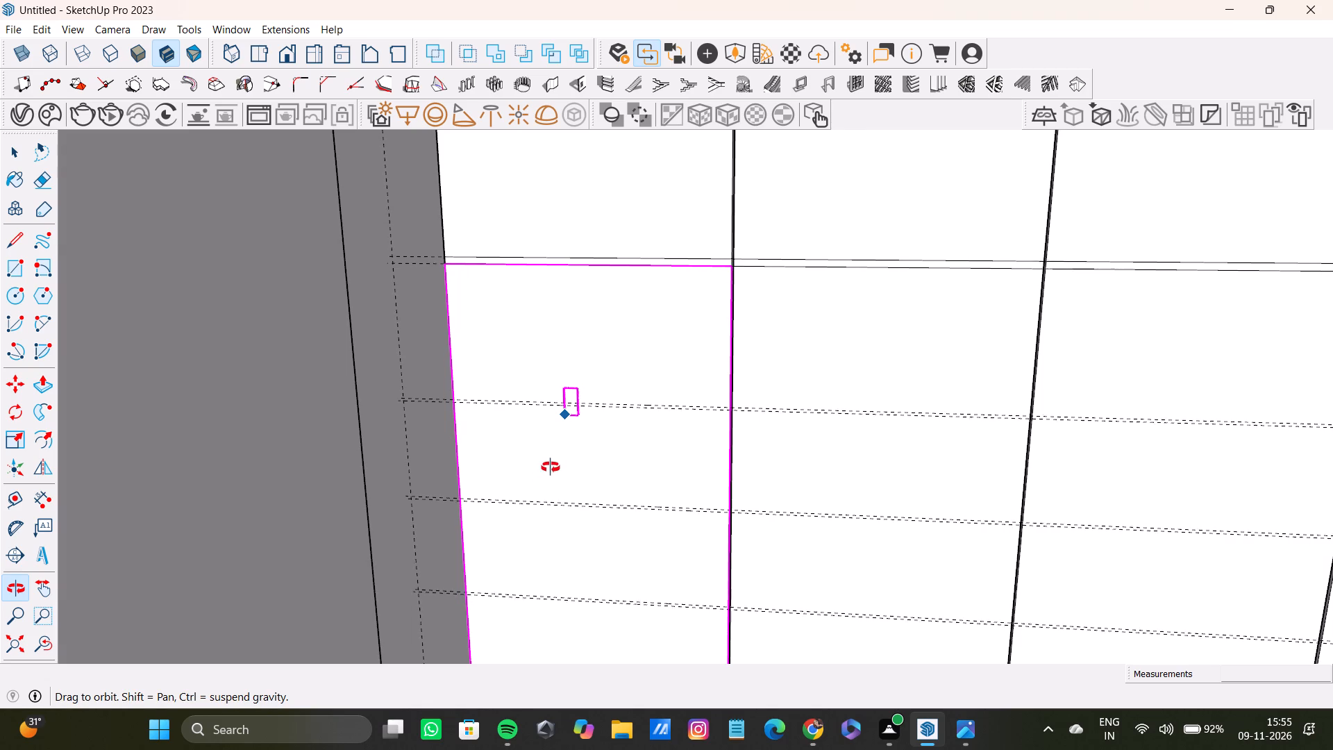
shift+middle_drag(551, 467, 533, 426)
scroll(426, 408, up, 15)
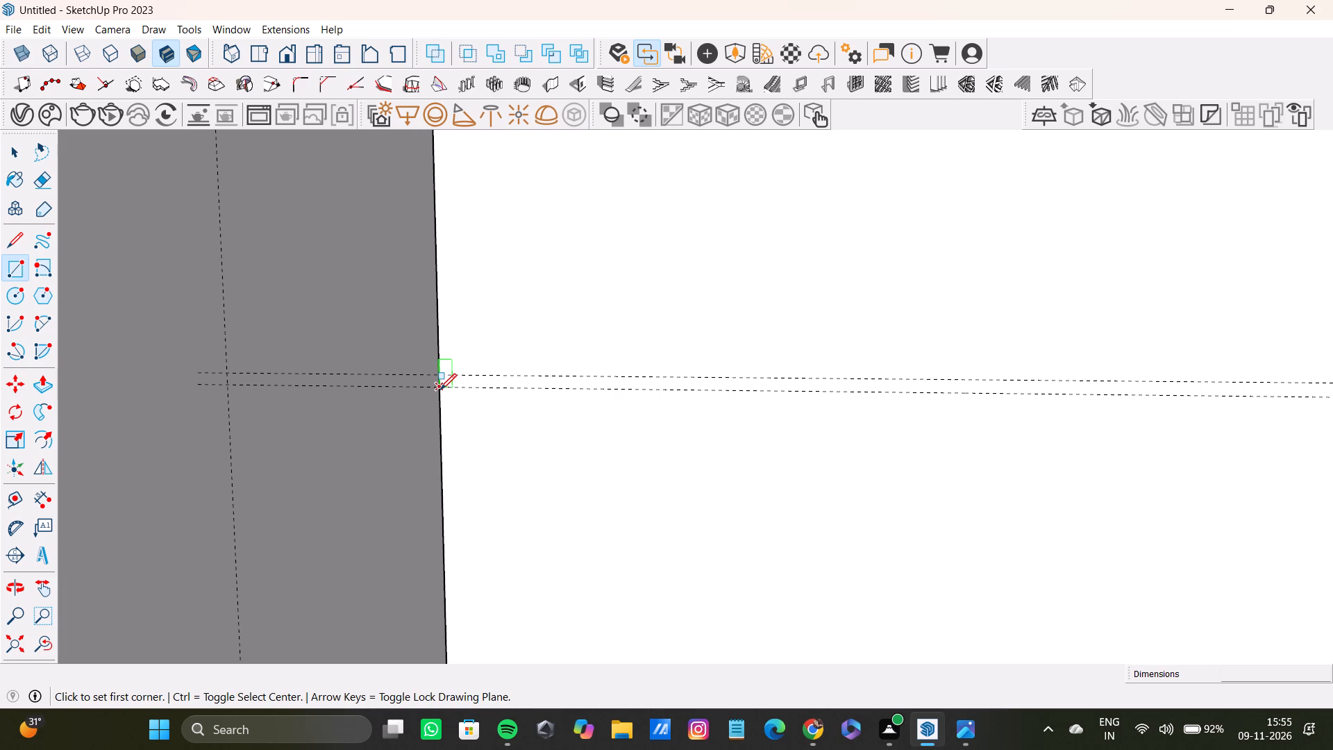
scroll(801, 535, down, 11)
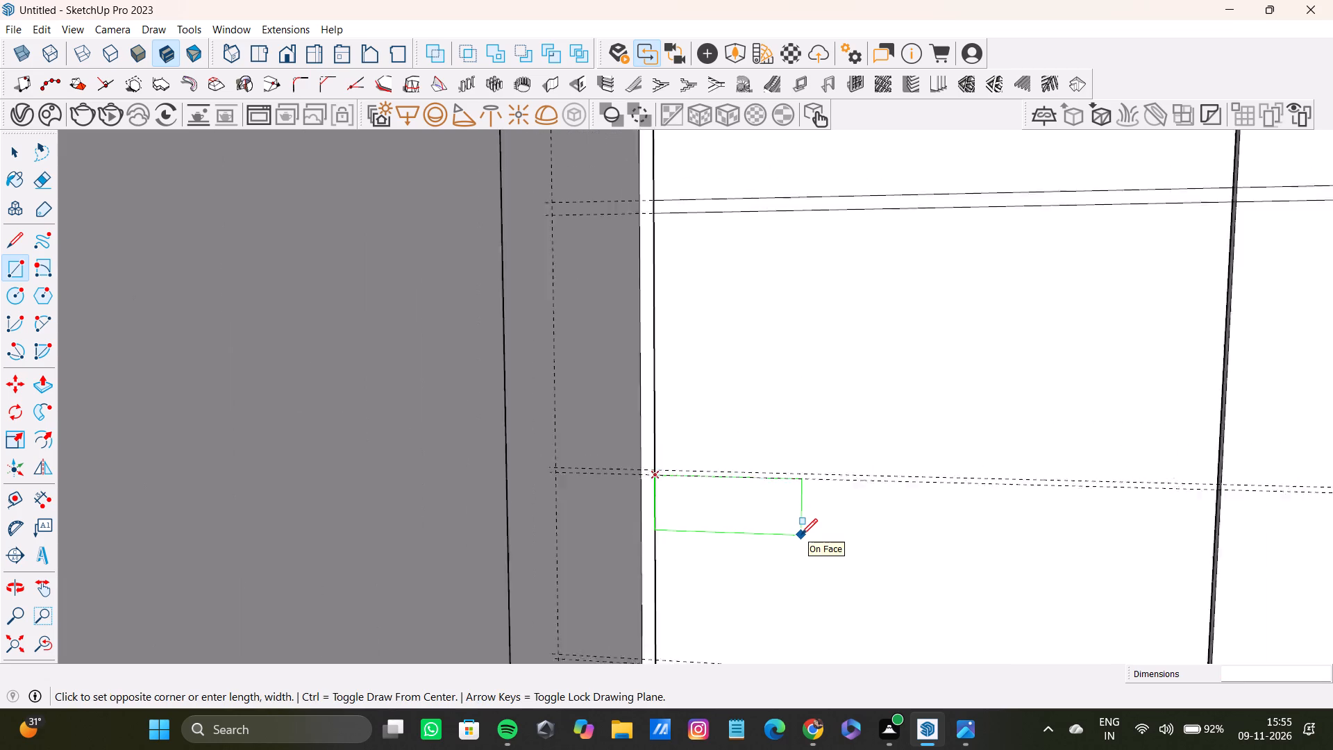
scroll(801, 535, down, 5)
middle_drag(801, 535, 613, 467)
scroll(855, 544, up, 3)
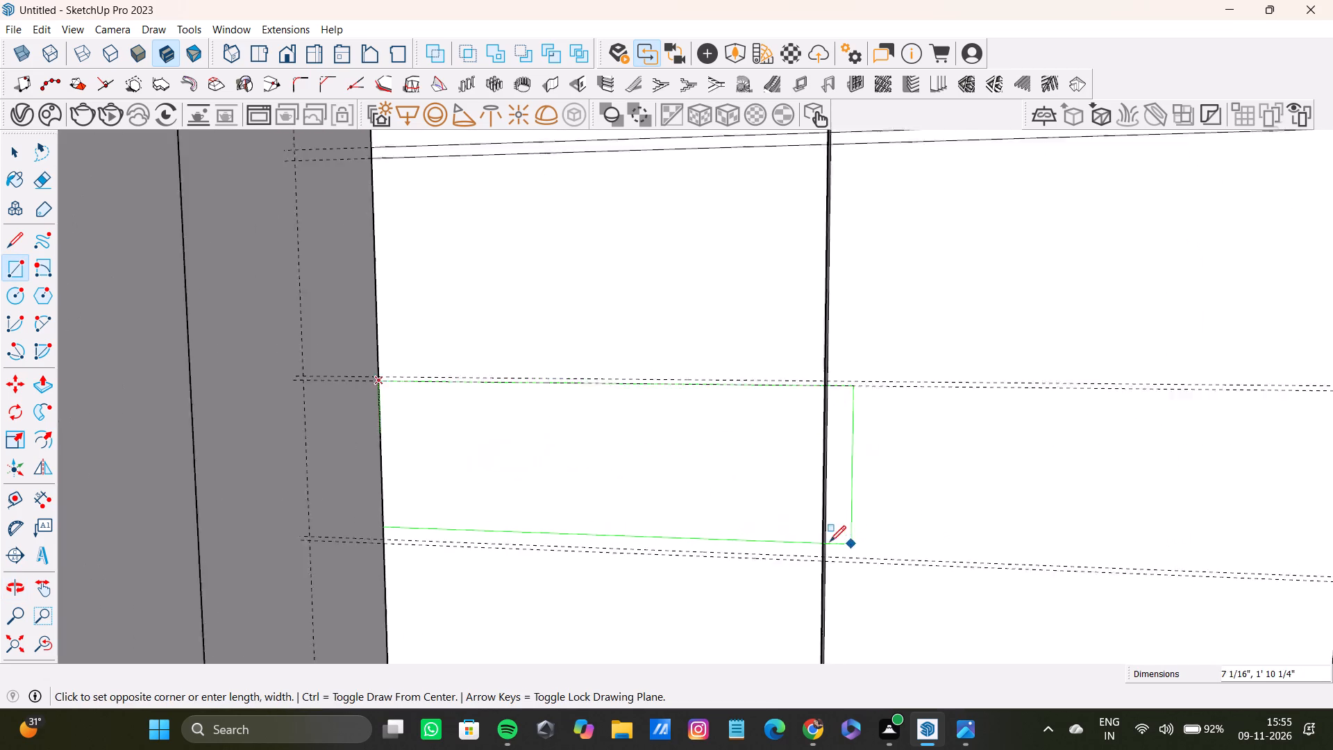
scroll(830, 542, up, 7)
click(824, 565)
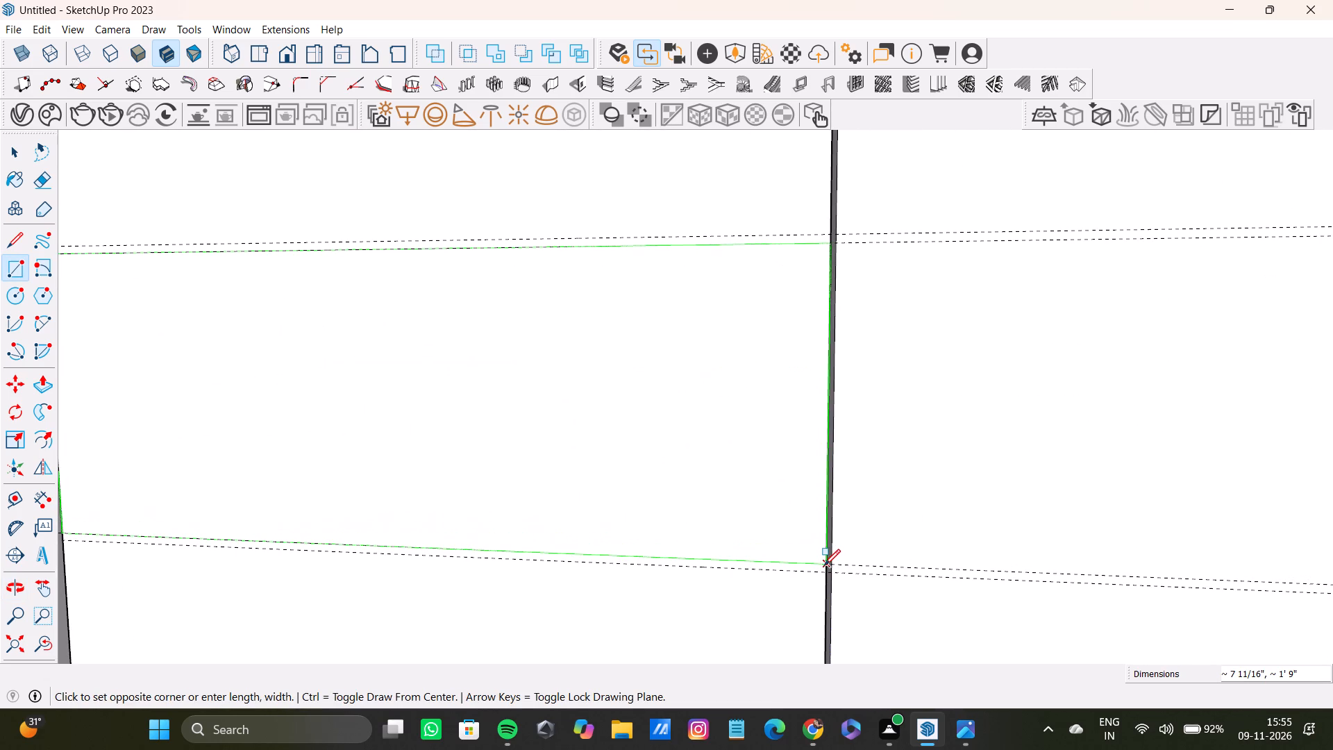
Draw a rectangle about 1' 9" wide across the first cabinet door, from the second pair's lower guide to the third pair's upper guide.
scroll(823, 565, down, 10)
shift+scroll(746, 538, up, 1)
shift+middle_drag(746, 538, 739, 299)
scroll(468, 377, up, 9)
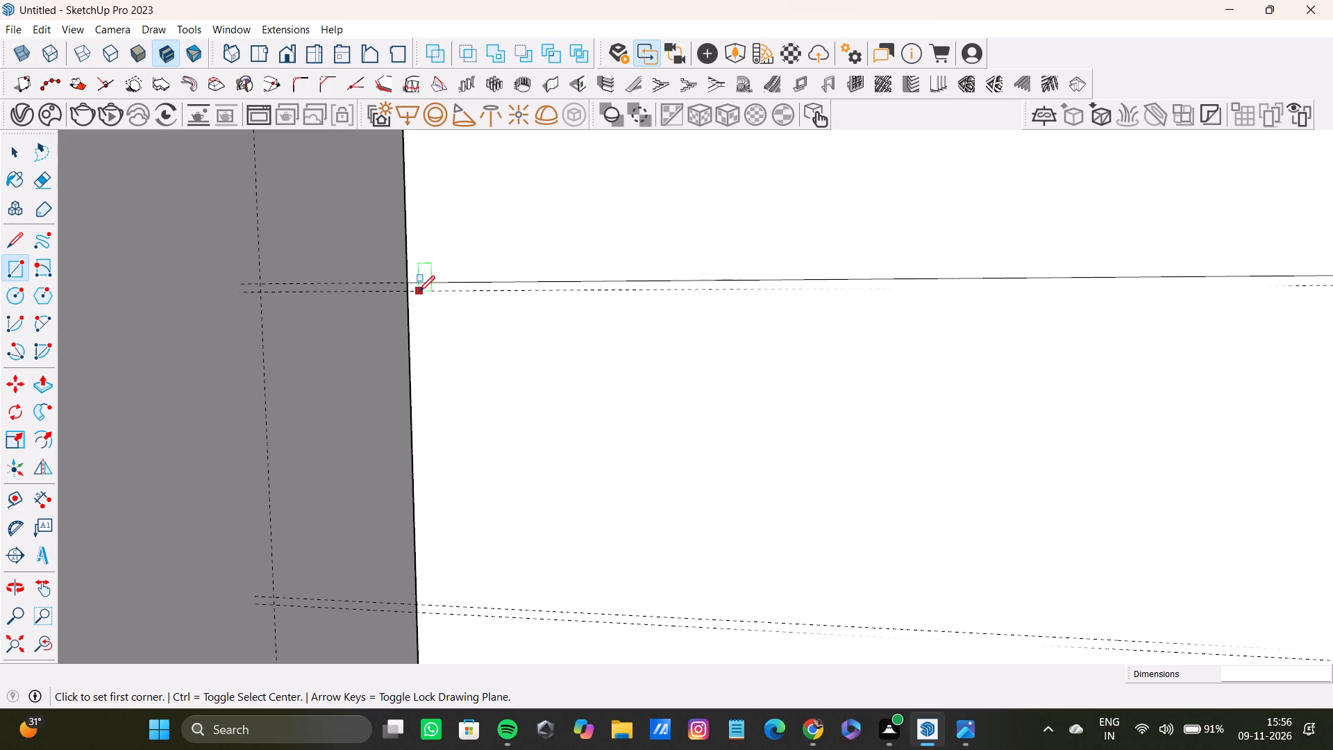
scroll(419, 292, up, 8)
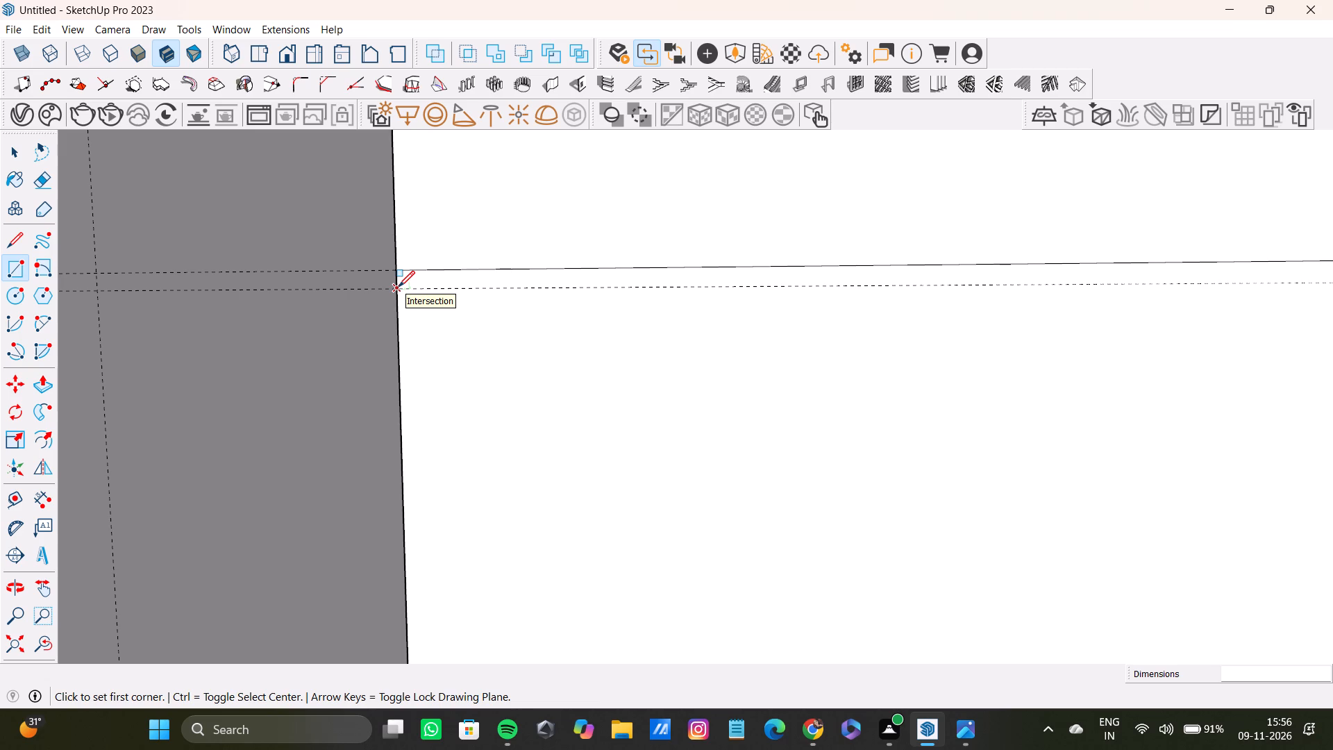
scroll(689, 428, down, 9)
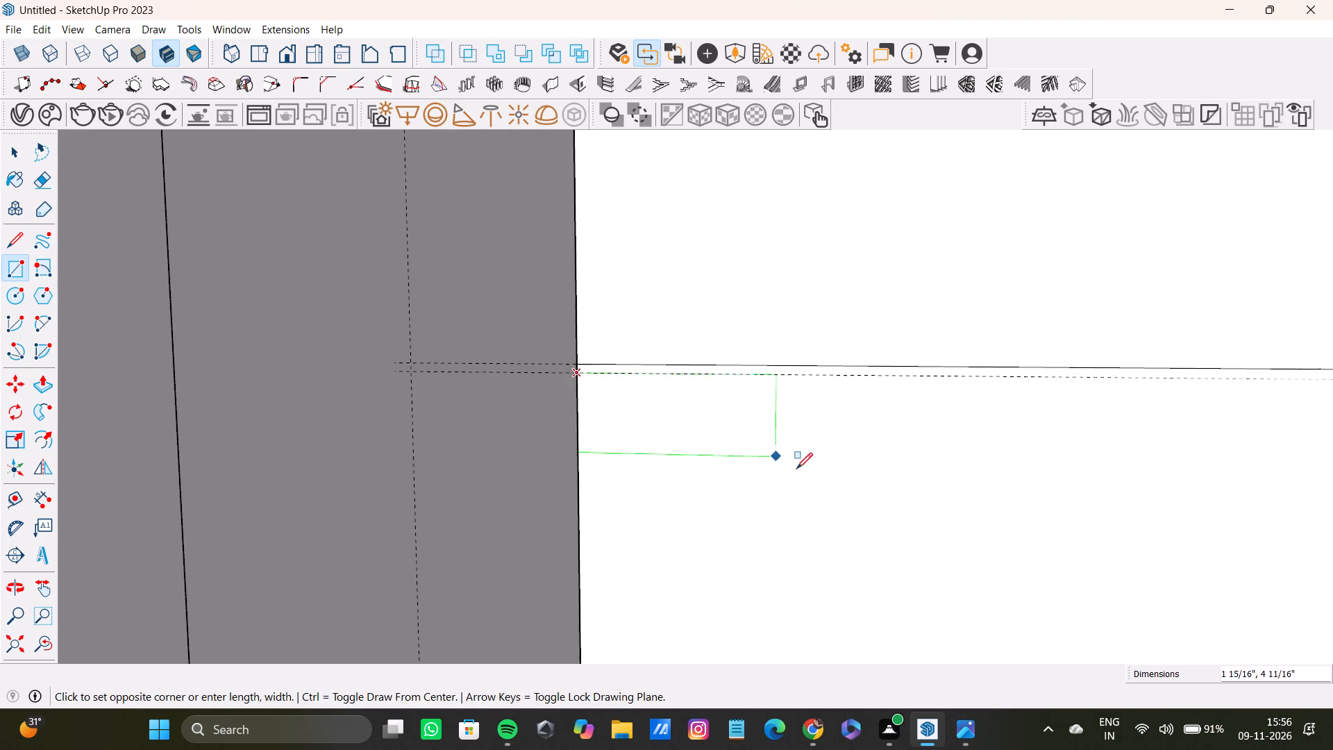
shift+middle_drag(796, 469, 253, 268)
scroll(310, 301, down, 5)
shift+middle_drag(553, 378, 386, 256)
scroll(721, 384, up, 3)
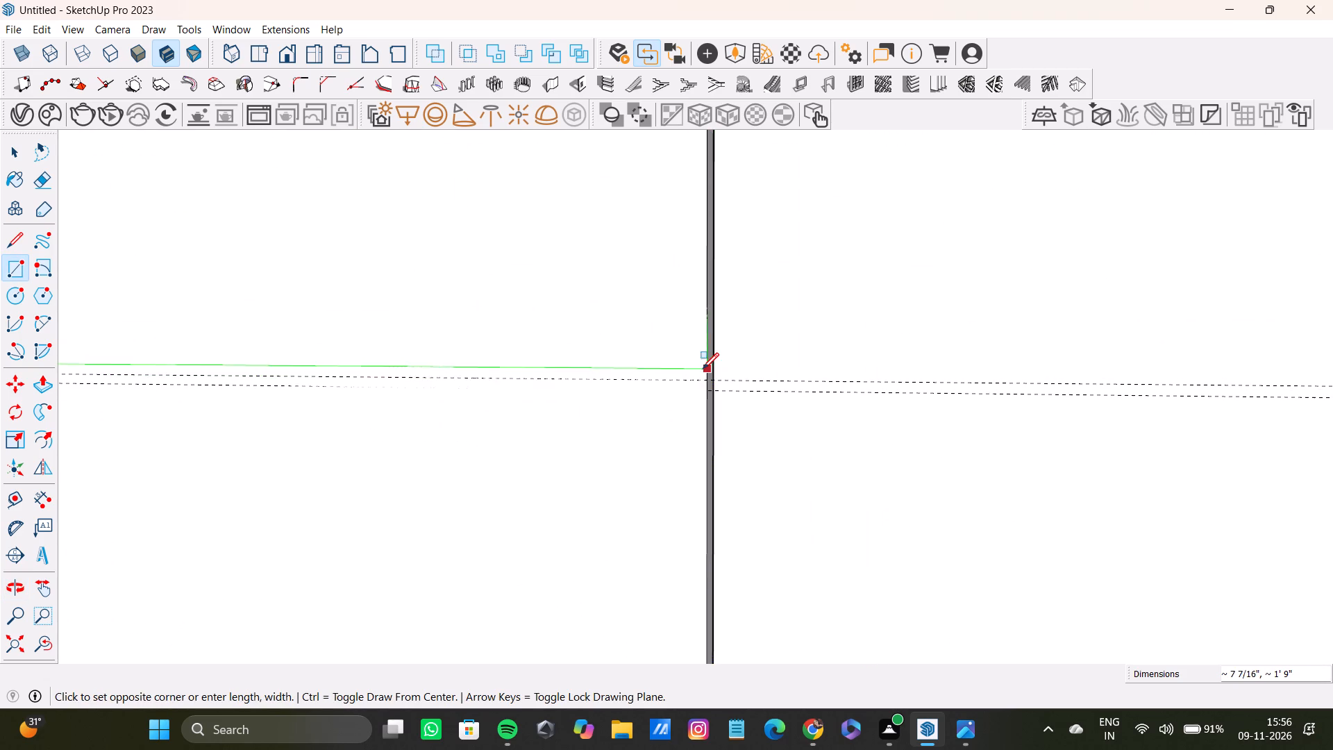
click(703, 376)
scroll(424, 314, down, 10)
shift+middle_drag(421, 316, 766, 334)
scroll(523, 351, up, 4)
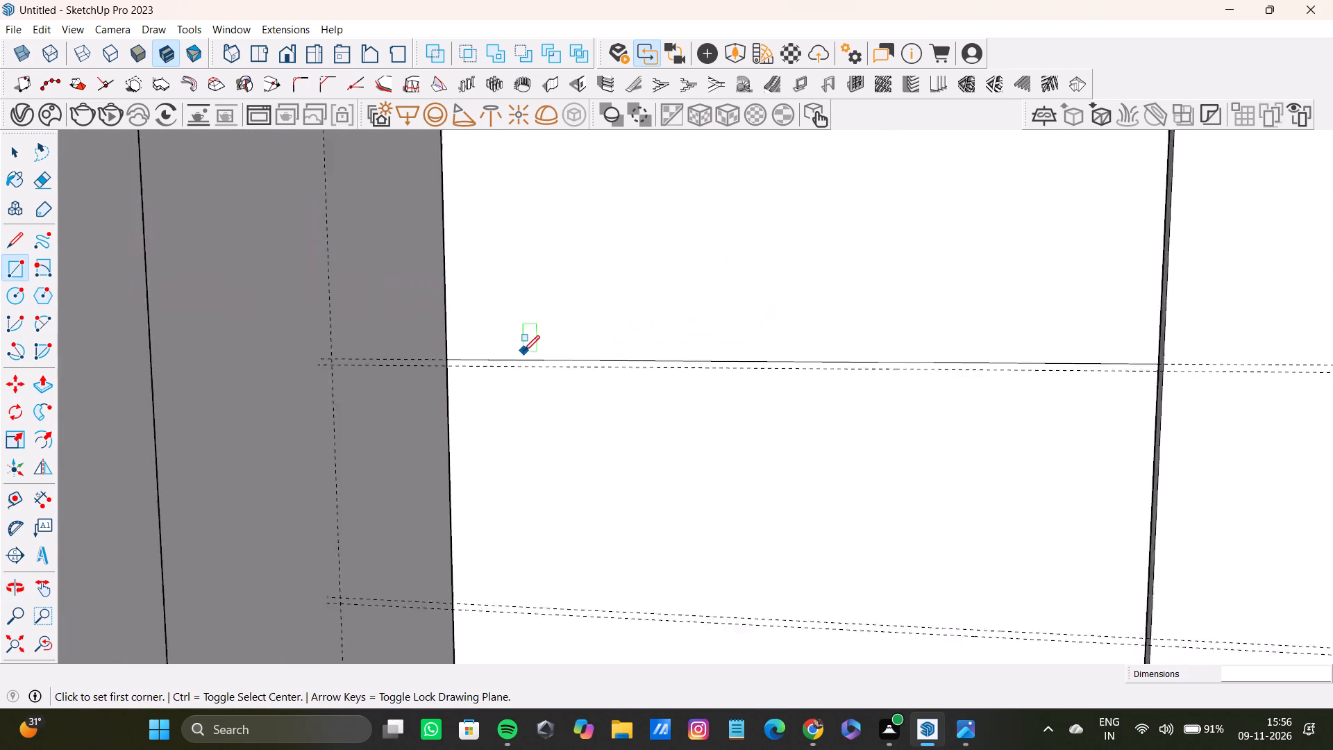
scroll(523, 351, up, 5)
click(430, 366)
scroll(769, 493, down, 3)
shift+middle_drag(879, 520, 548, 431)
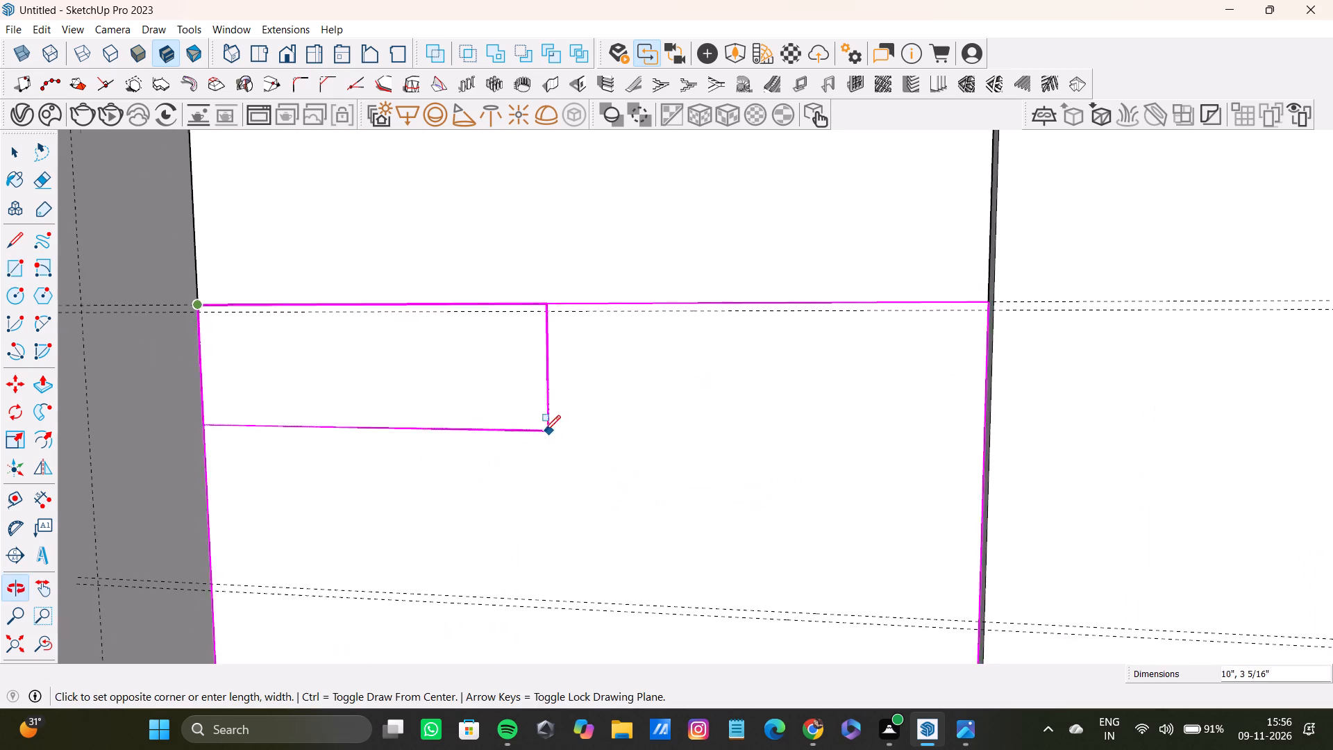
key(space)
Draw a rectangle about 1' 9" wide across the first cabinet door, from the third pair's lower guide to the fourth pair's upper guide.
key(r)
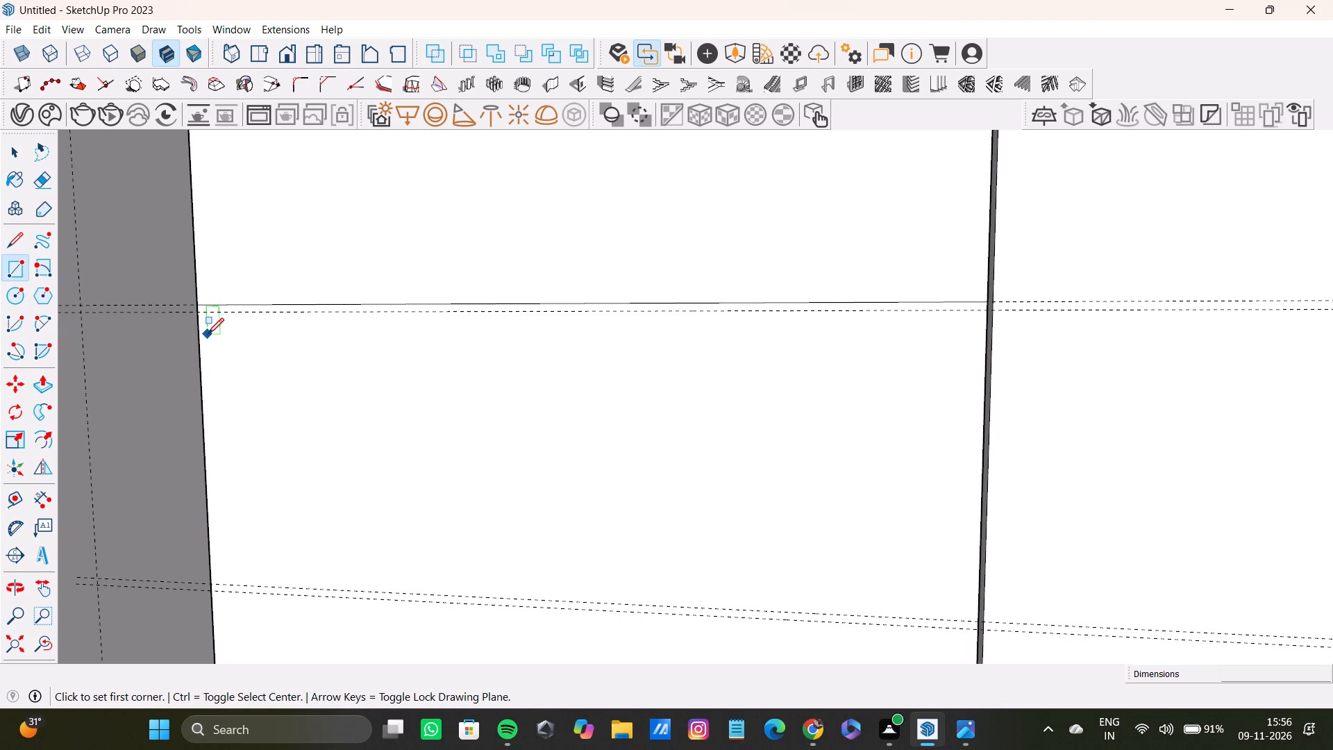
scroll(201, 328, up, 8)
drag(195, 297, 203, 299)
scroll(605, 471, down, 13)
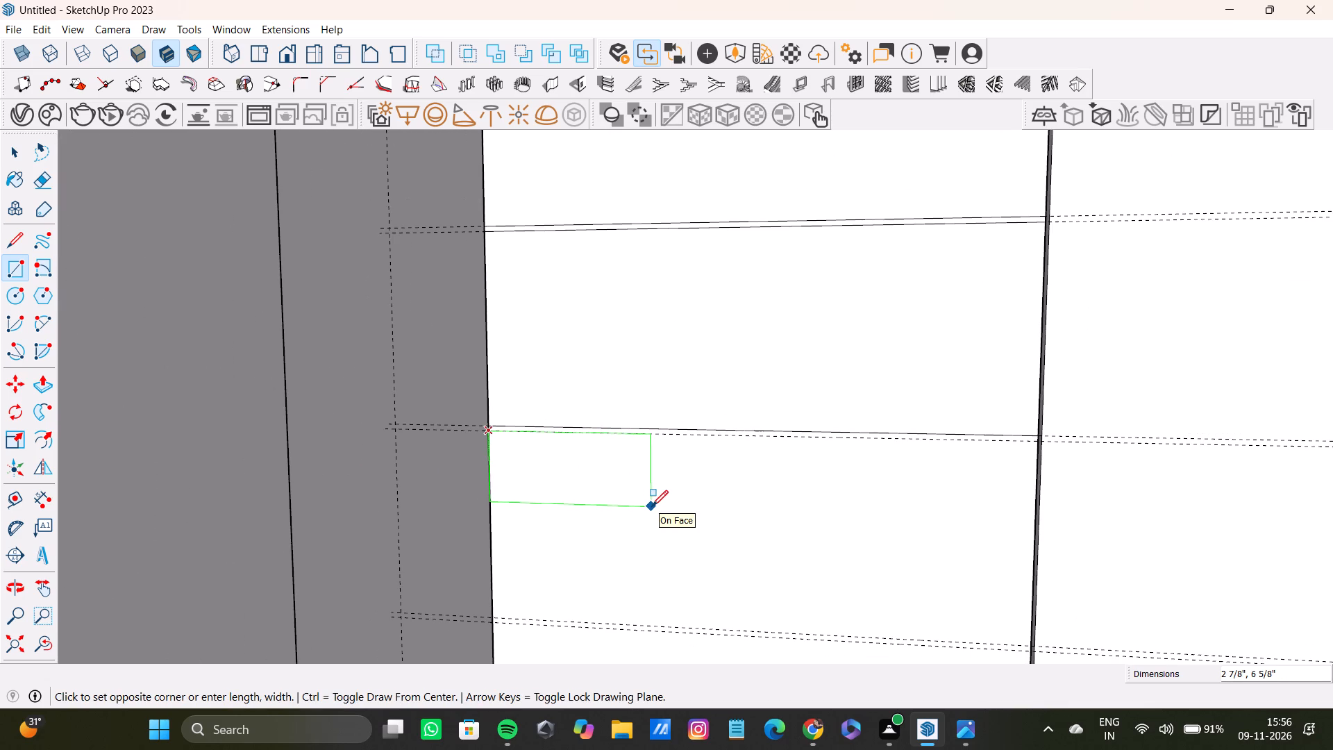
click(1029, 644)
Draw a rectangle across the first cabinet door, from the fourth pair's lower guide to the fifth pair's upper guide.
scroll(807, 562, down, 8)
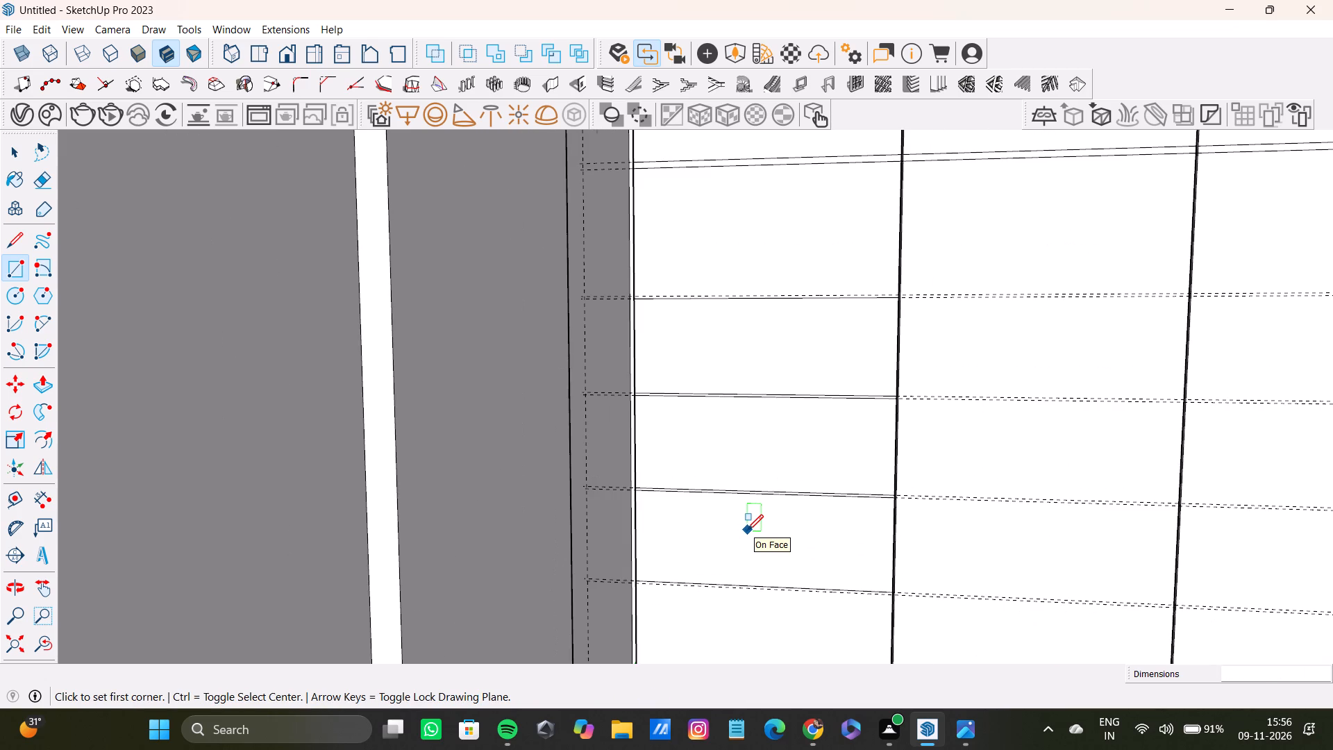
scroll(747, 531, down, 12)
scroll(742, 576, up, 15)
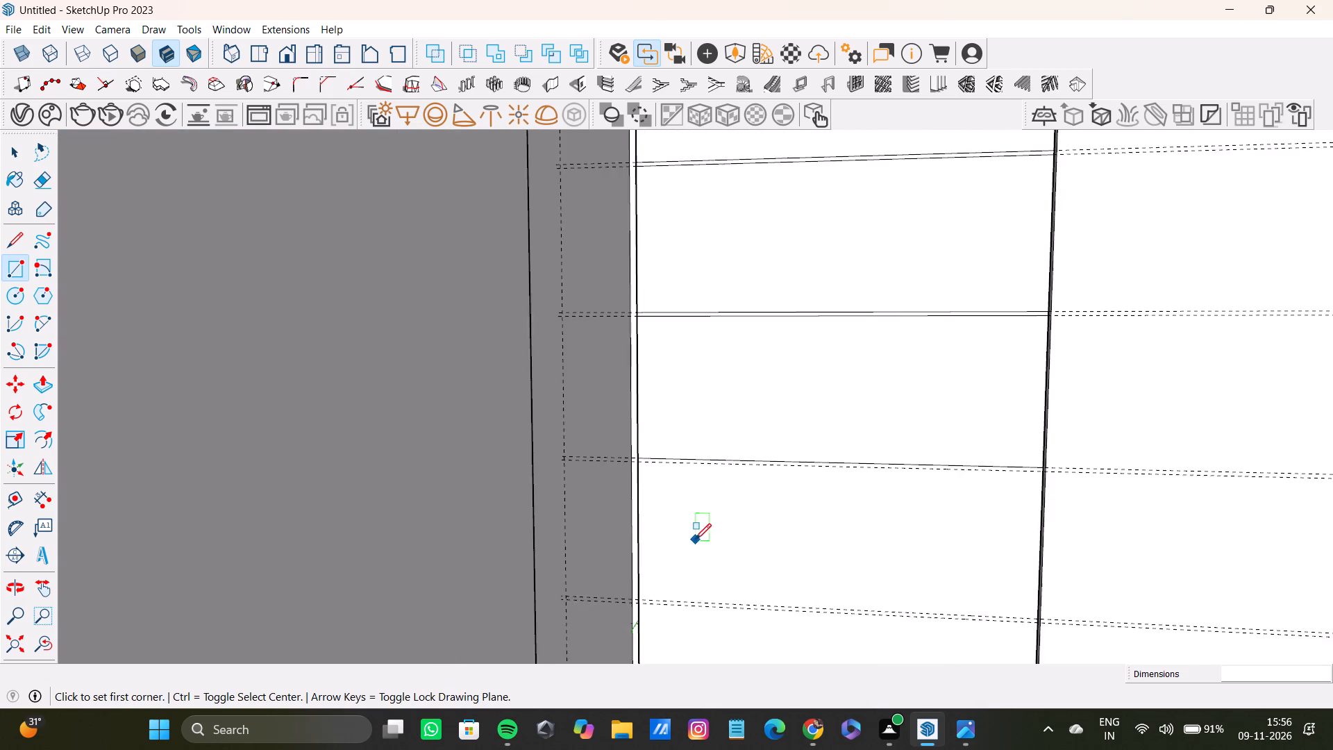
scroll(695, 540, up, 8)
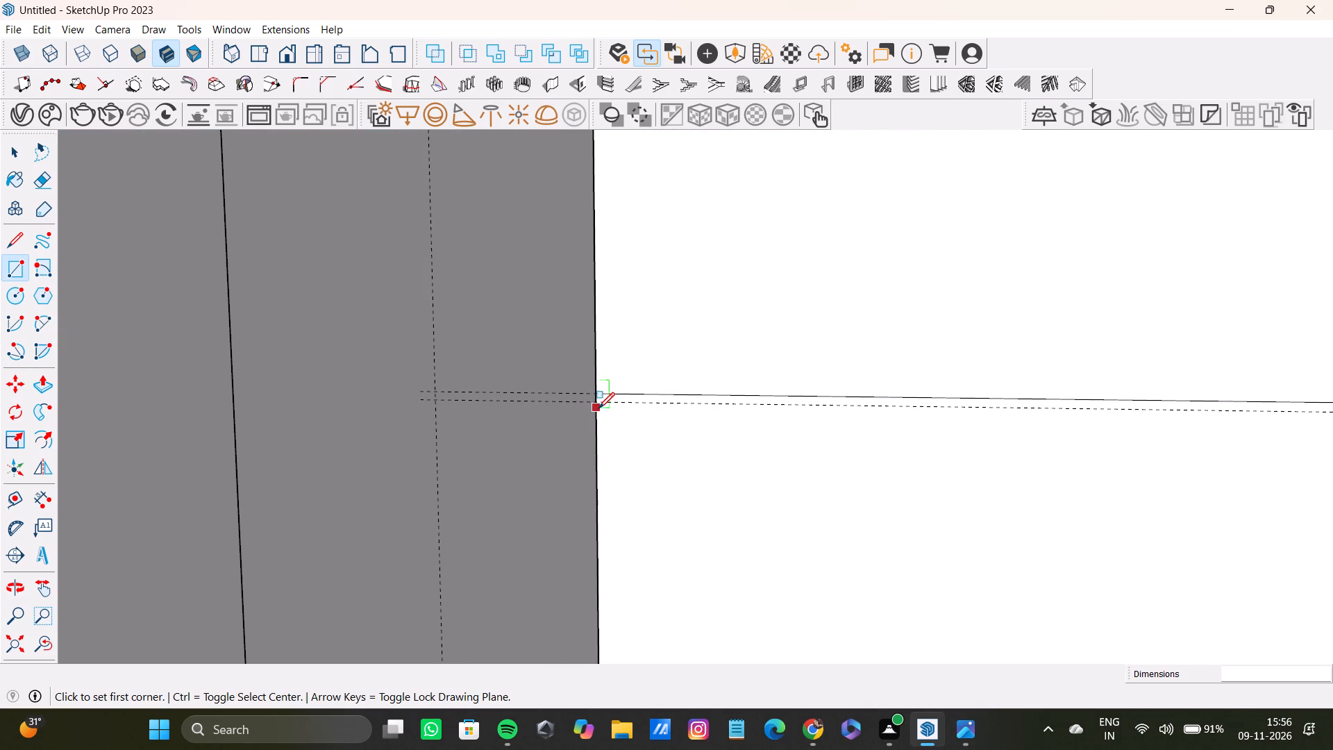
click(596, 406)
scroll(993, 568, down, 13)
shift+middle_drag(997, 572, 751, 497)
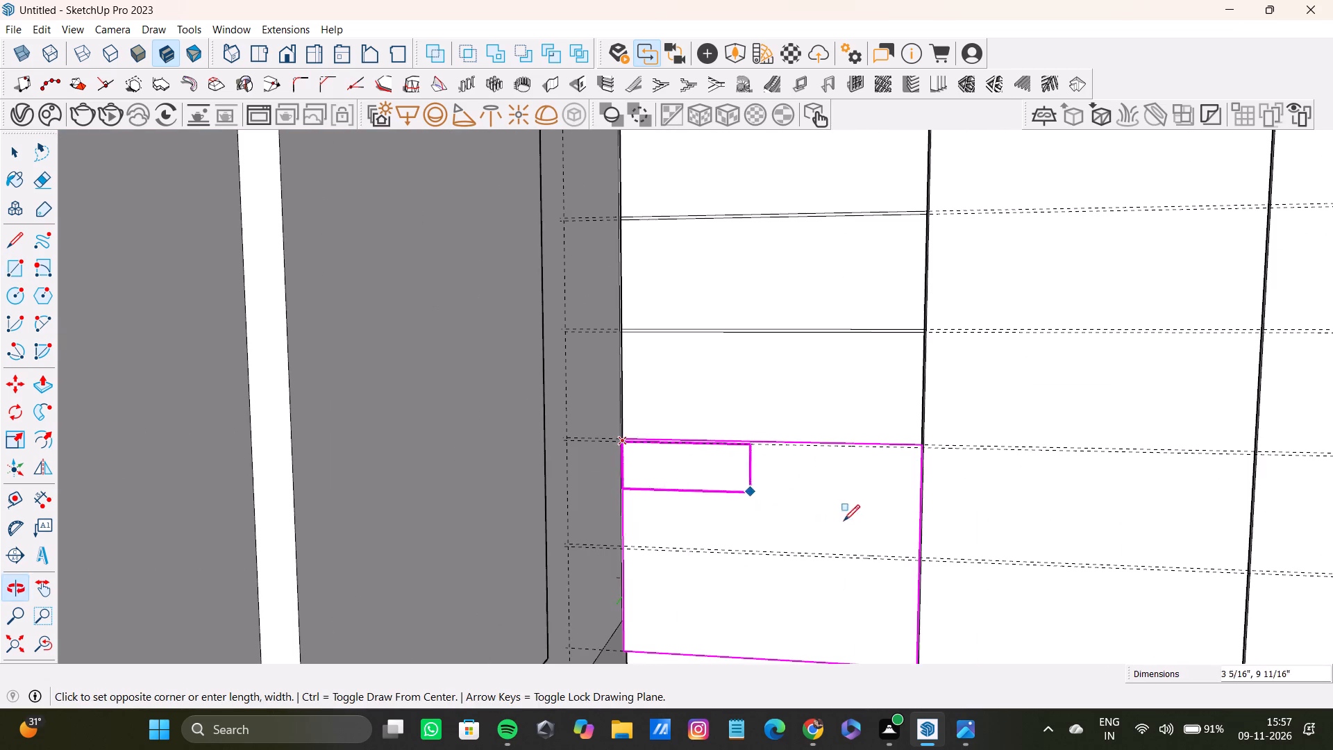
click(916, 553)
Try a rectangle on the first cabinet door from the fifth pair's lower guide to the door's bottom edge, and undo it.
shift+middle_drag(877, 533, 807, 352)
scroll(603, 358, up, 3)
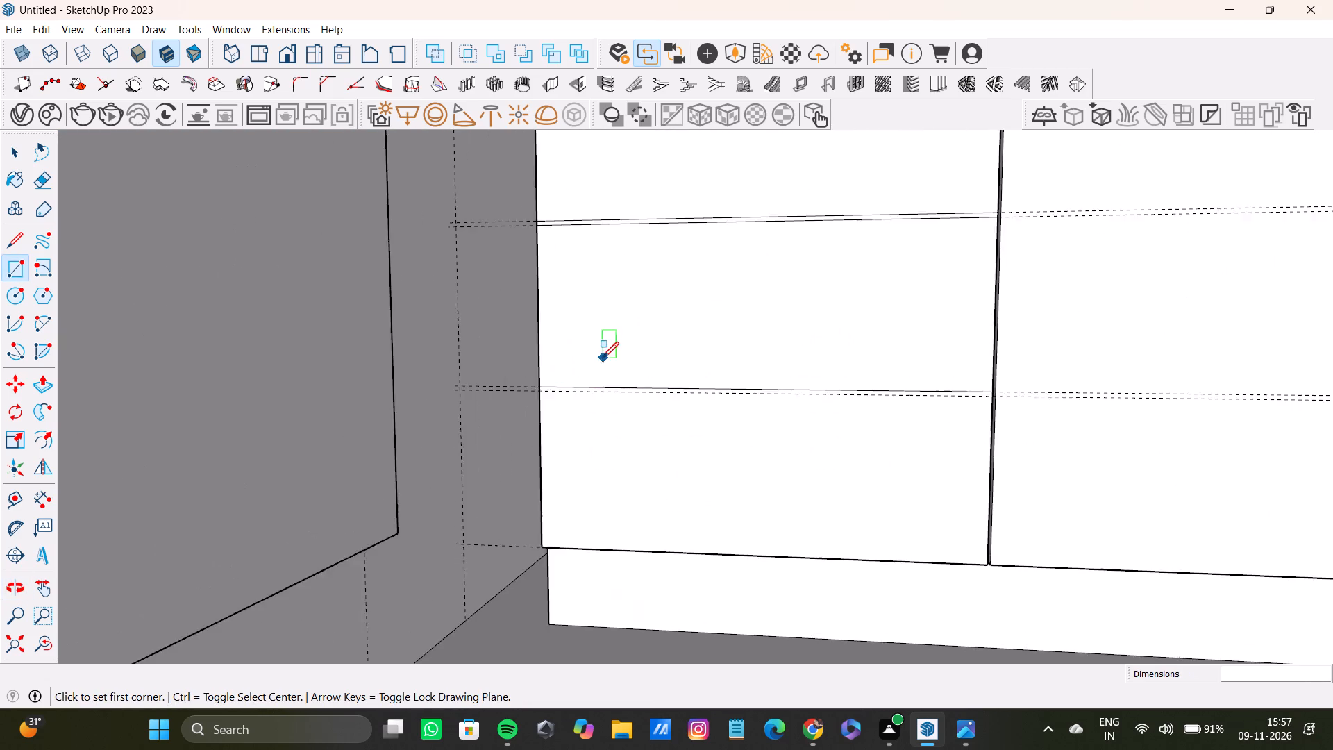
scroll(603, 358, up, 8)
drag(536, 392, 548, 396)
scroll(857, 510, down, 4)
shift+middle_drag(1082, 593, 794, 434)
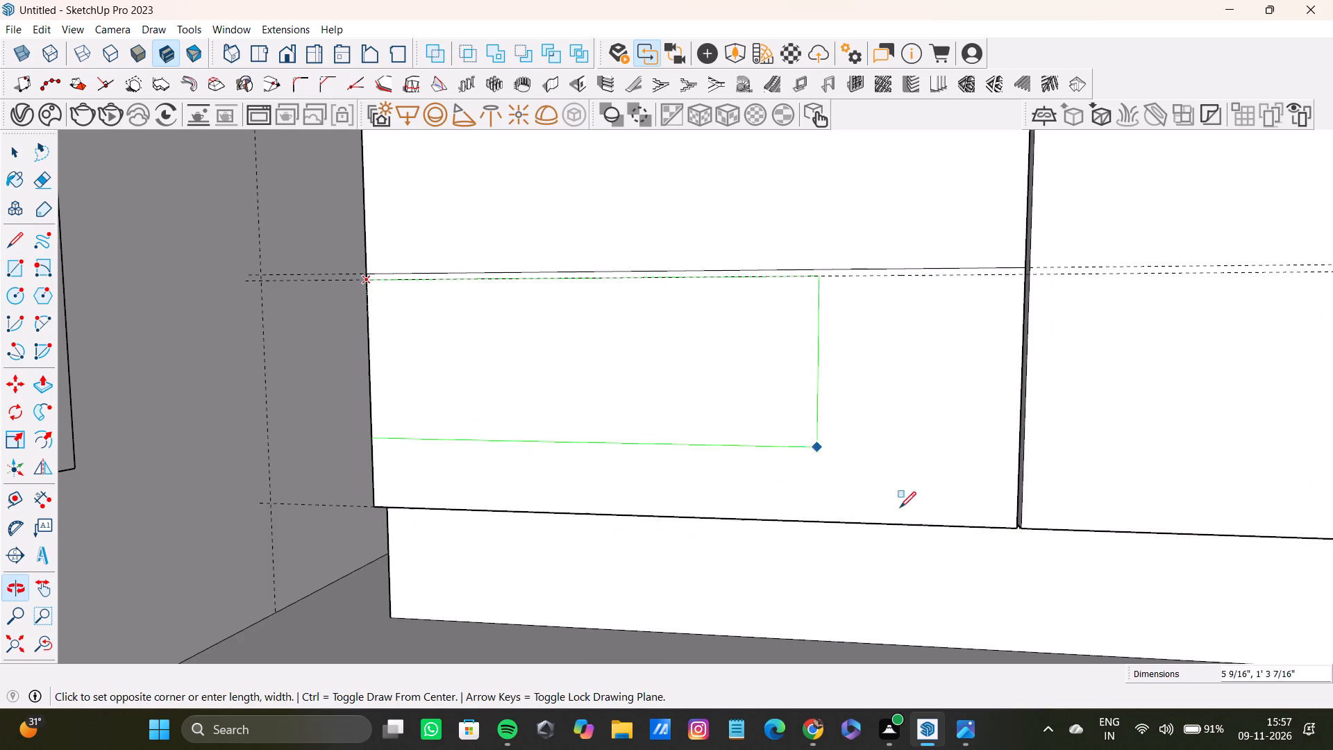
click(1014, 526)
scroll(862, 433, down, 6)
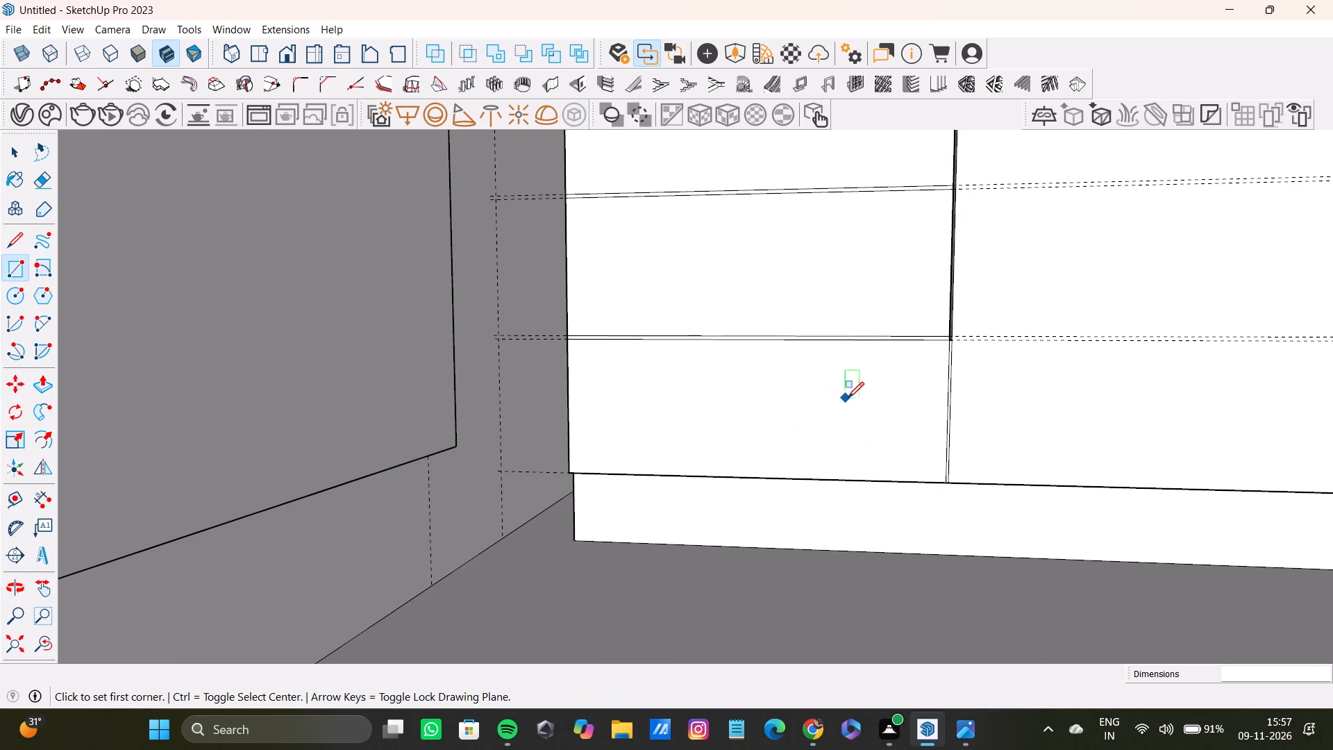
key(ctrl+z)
Draw a rectangle about 7 11/16" by 1' 9 1/8" from the fifth pair's lower guide to the first door's bottom corner.
scroll(608, 407, up, 2)
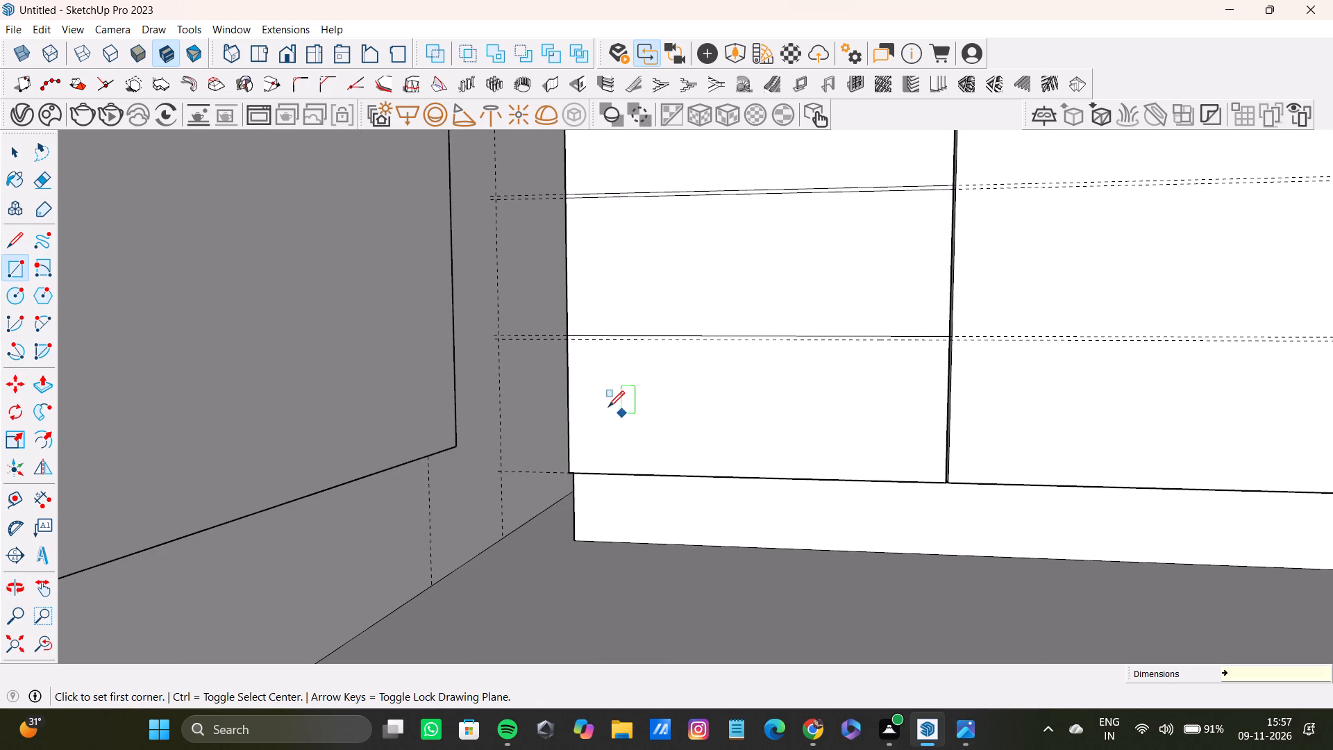
scroll(608, 407, up, 9)
click(537, 289)
scroll(891, 444, down, 7)
shift+middle_drag(1005, 493, 687, 365)
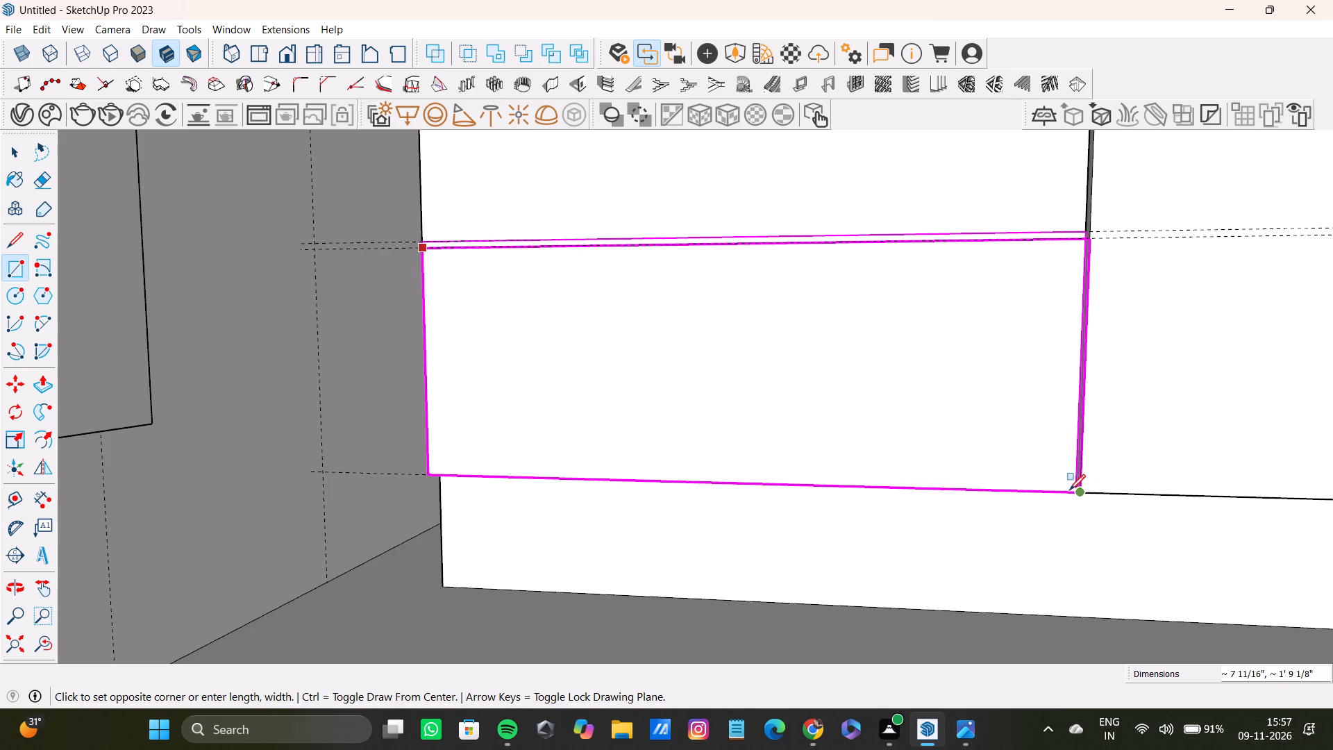
scroll(1068, 485, up, 9)
click(1082, 506)
Push/Pull the panel between the first and second guide pairs outward on the first cabinet door.
scroll(893, 422, down, 9)
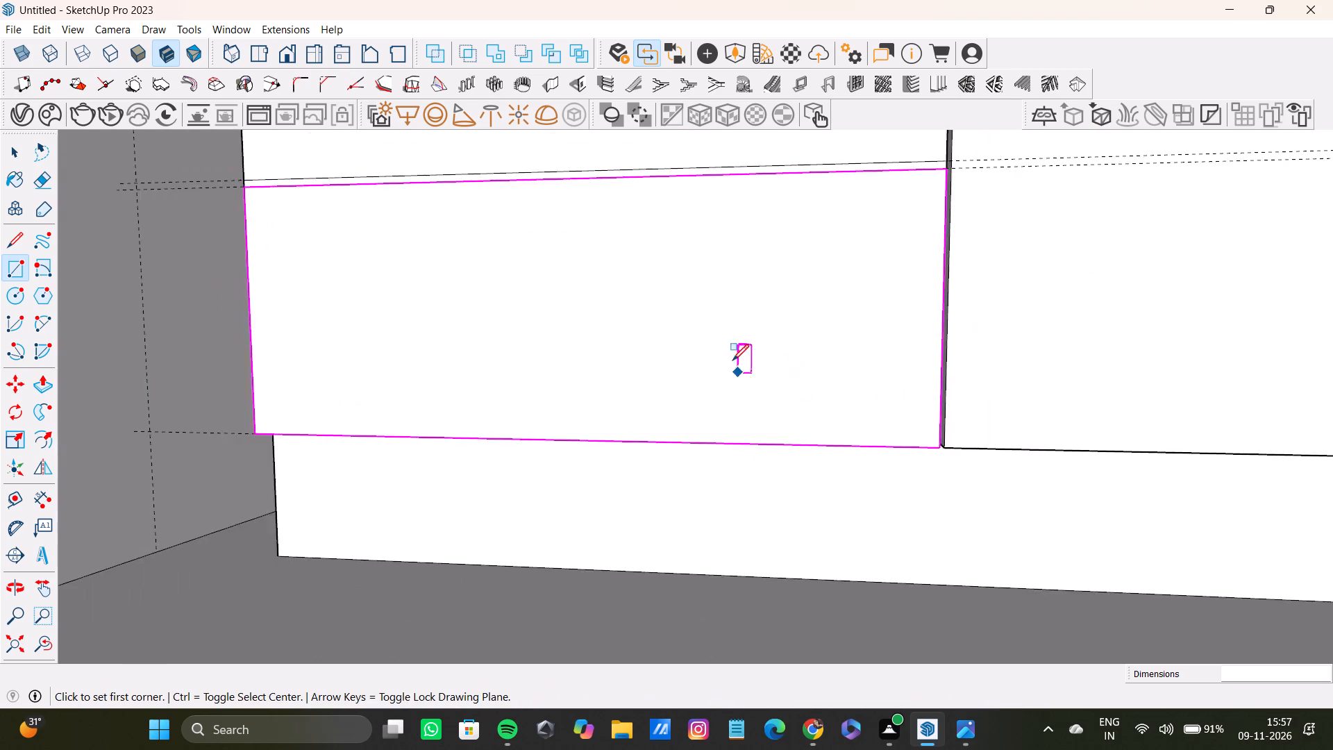
scroll(732, 360, down, 18)
shift+middle_drag(718, 281, 646, 519)
scroll(649, 401, down, 3)
shift+middle_drag(649, 401, 598, 458)
scroll(631, 426, up, 9)
key(space)
click(631, 421)
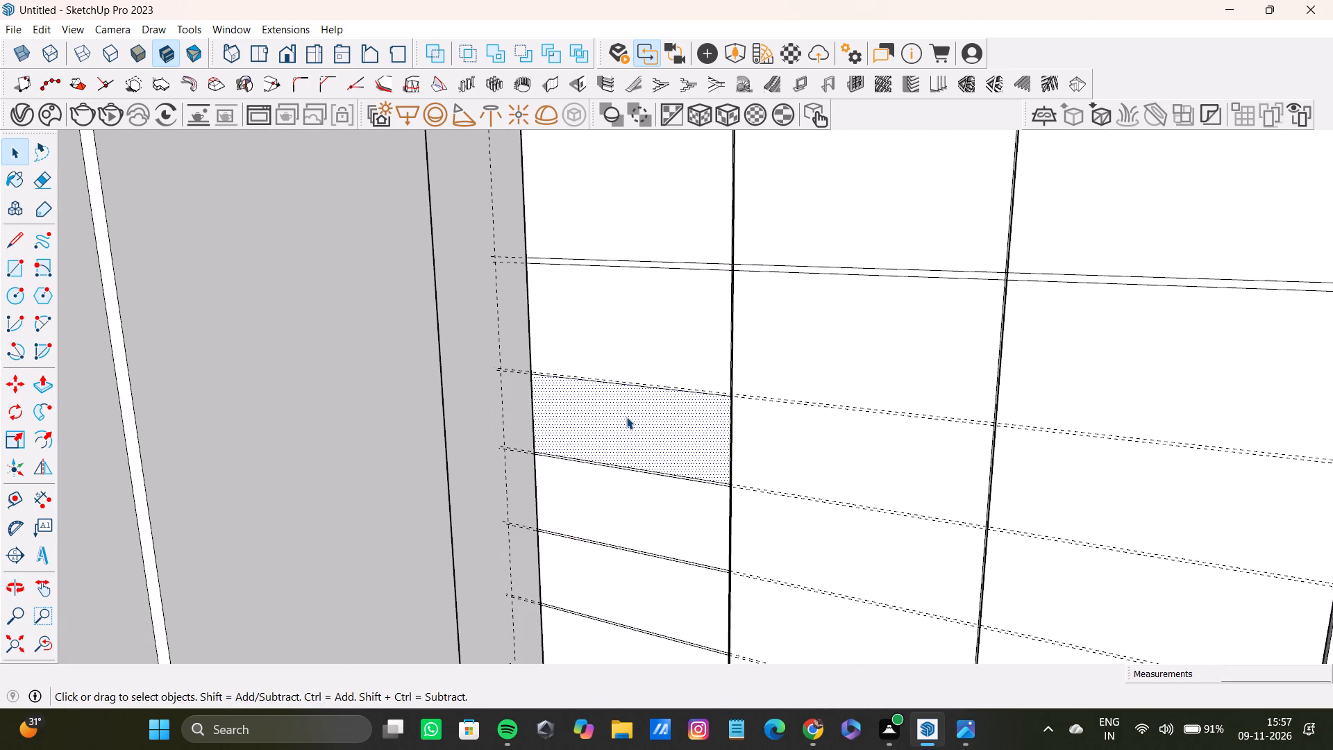
key(p)
click(626, 417)
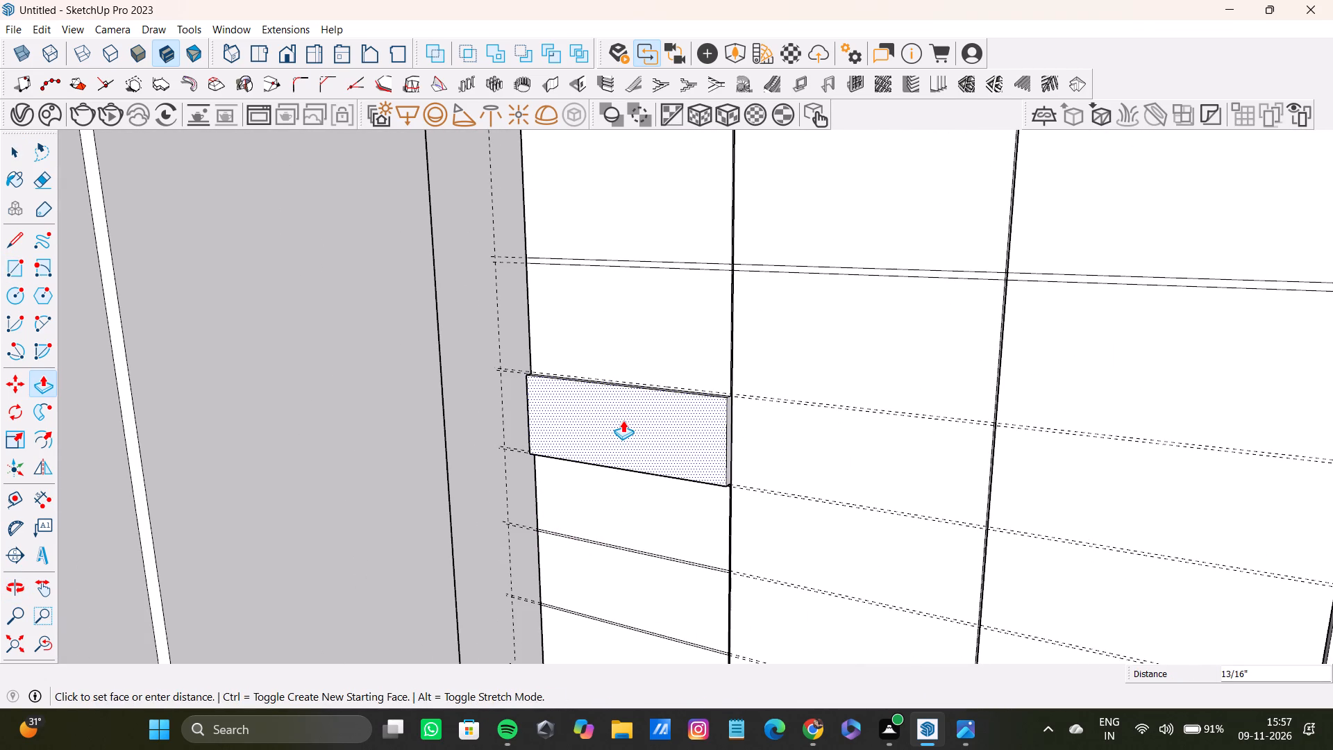
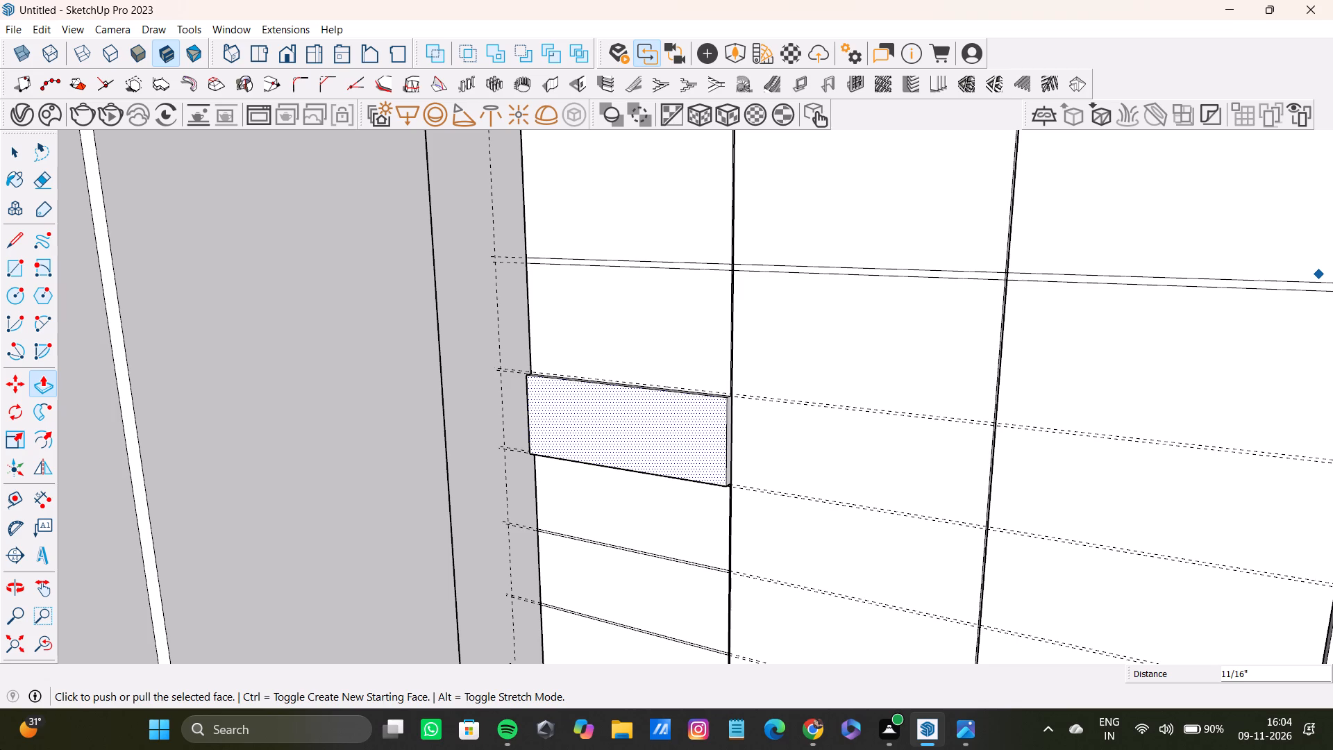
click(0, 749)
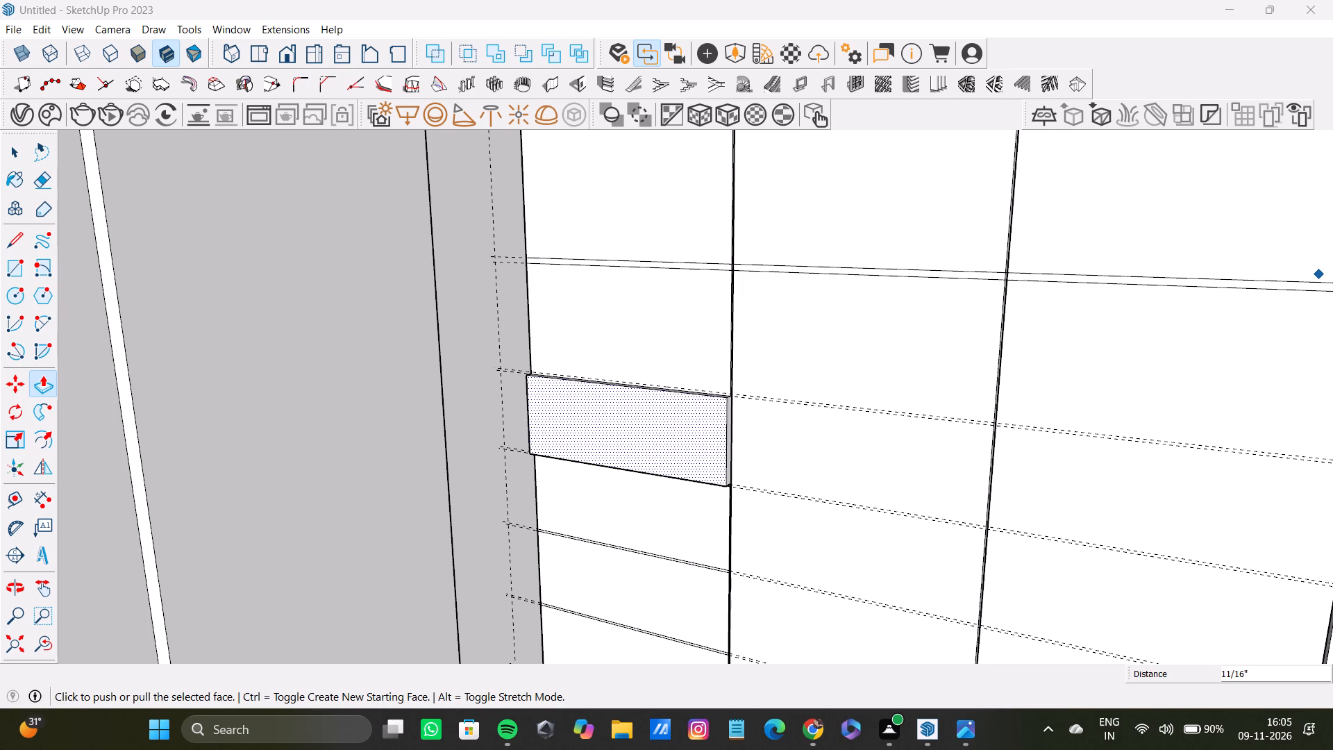
Push/Pull the first cabinet door's panel between the second and third guide pairs outward 11/16", flush with the raised panel above.
scroll(617, 483, down, 10)
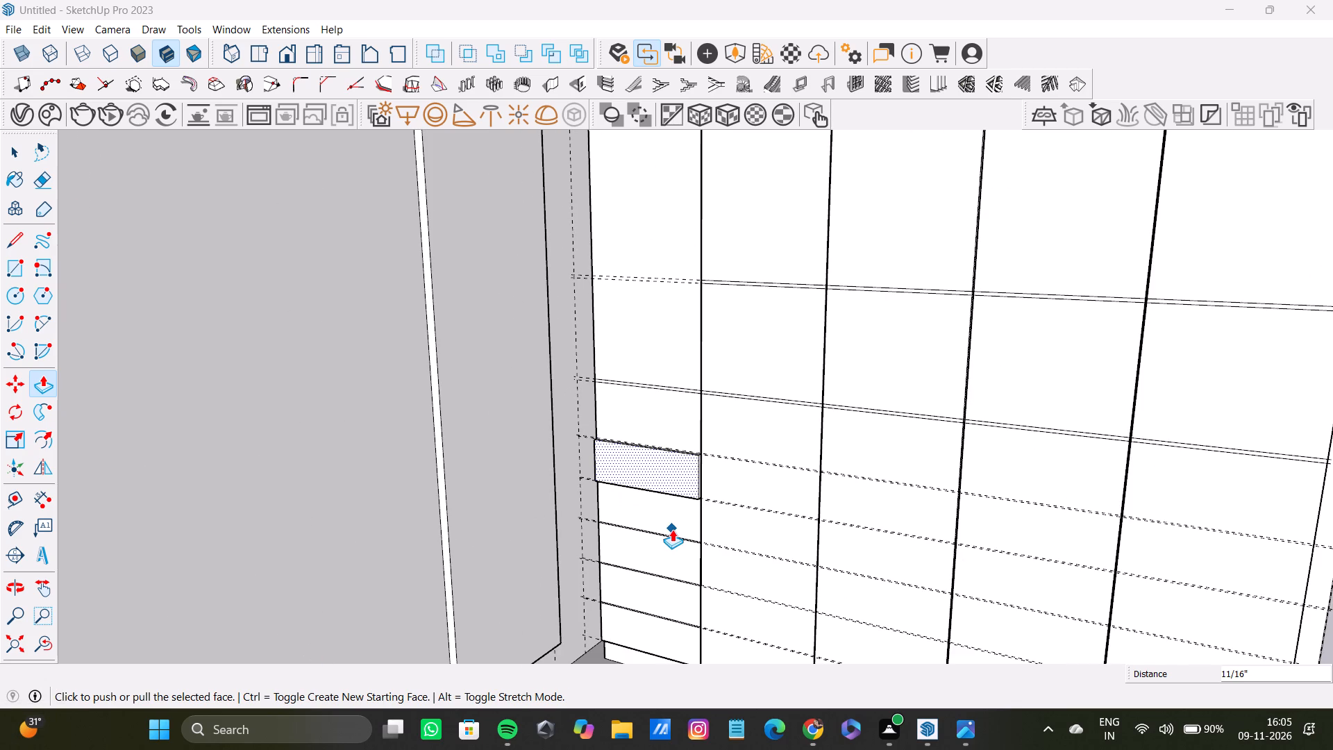
middle_drag(669, 526, 586, 510)
scroll(586, 494, up, 10)
middle_drag(590, 517, 586, 546)
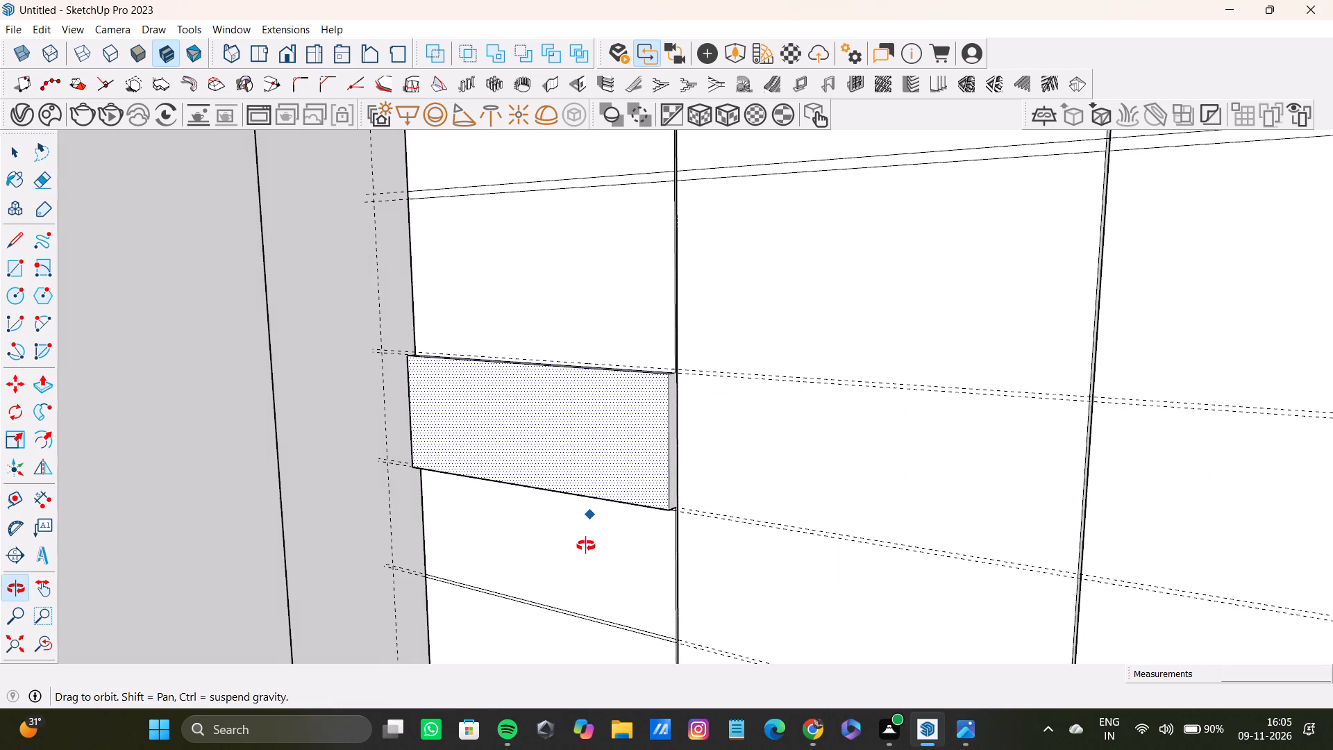
middle_drag(586, 546, 585, 545)
key(space)
click(589, 542)
key(p)
drag(600, 535, 571, 488)
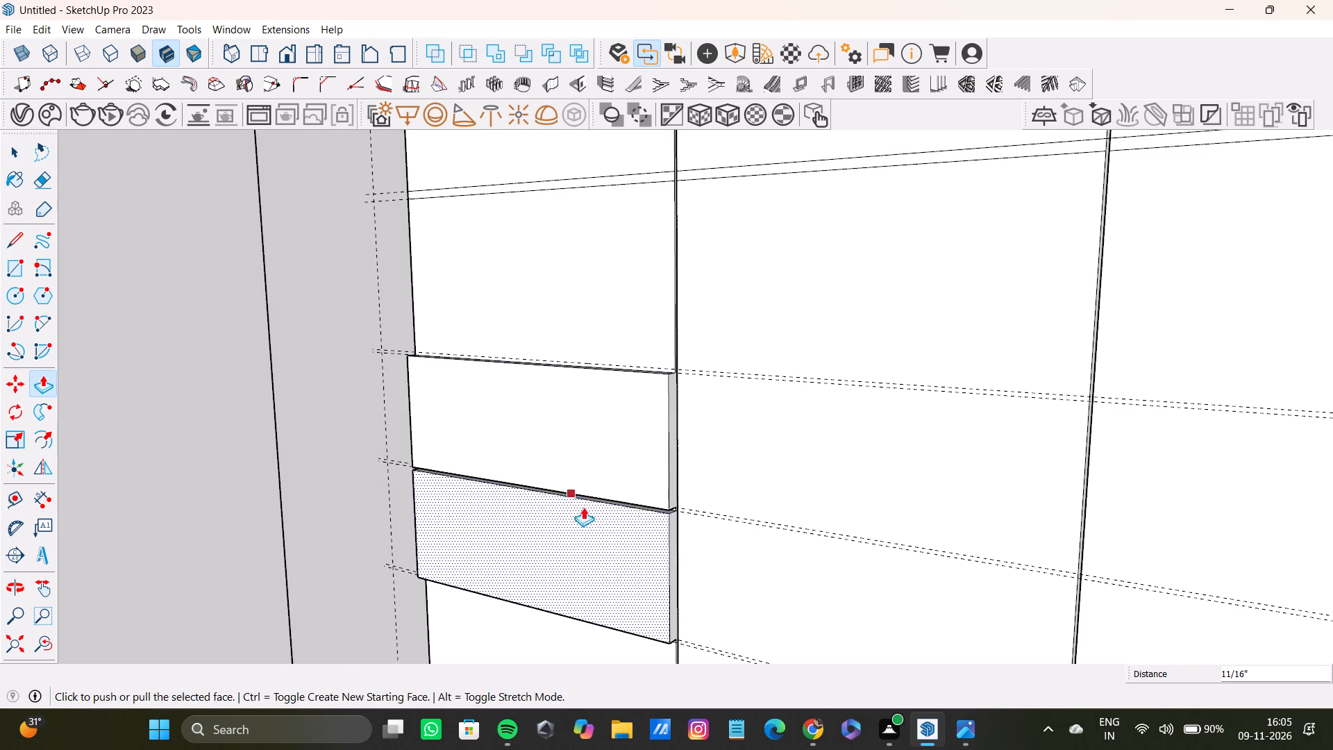
Push/Pull the first door's panel between the third and fourth guide pairs outward 11/16", flush with the panel above.
scroll(588, 519, down, 4)
middle_drag(588, 531, 531, 493)
scroll(561, 490, up, 5)
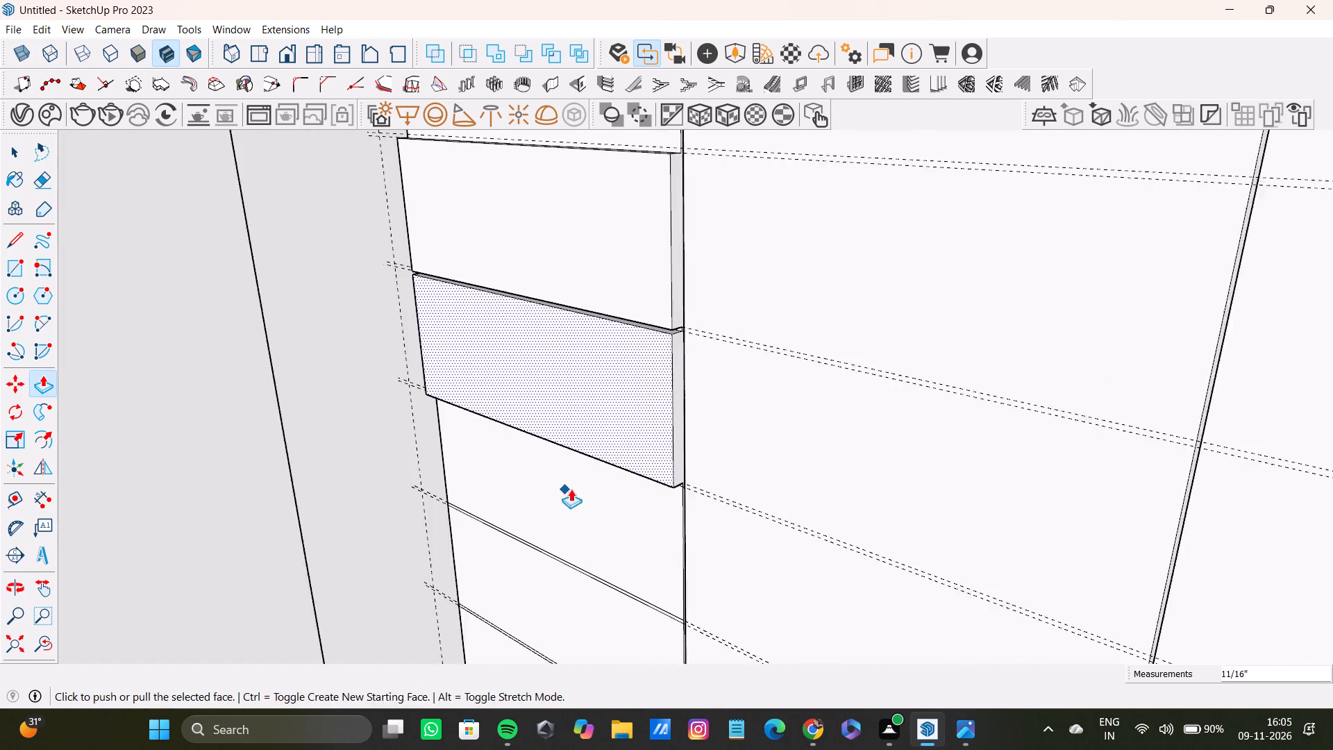
key(space)
click(575, 490)
key(p)
drag(575, 490, 550, 424)
Push/Pull the first door's panel between the fourth and fifth guide pairs outward, flush with the raised panels above.
scroll(556, 438, down, 4)
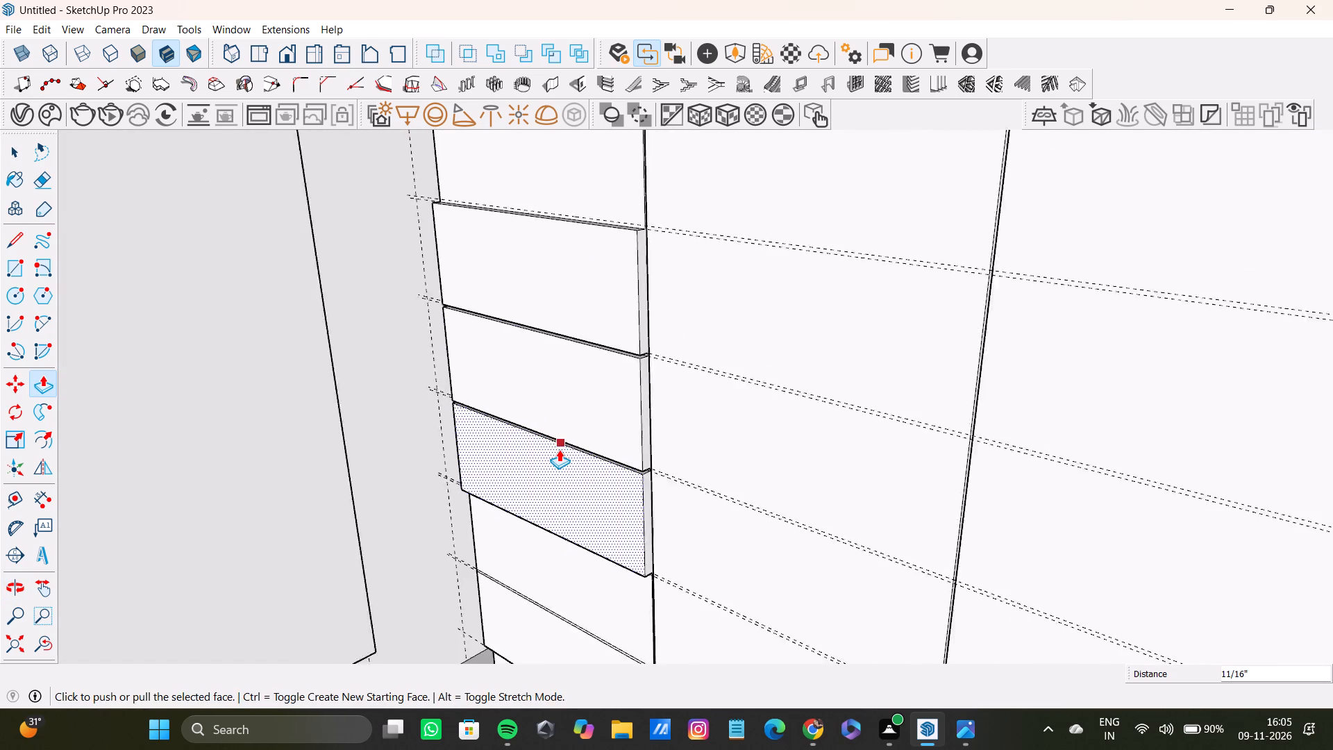
scroll(559, 449, down, 4)
middle_drag(559, 450, 560, 356)
scroll(562, 410, up, 4)
middle_drag(589, 433, 596, 433)
key(space)
click(582, 494)
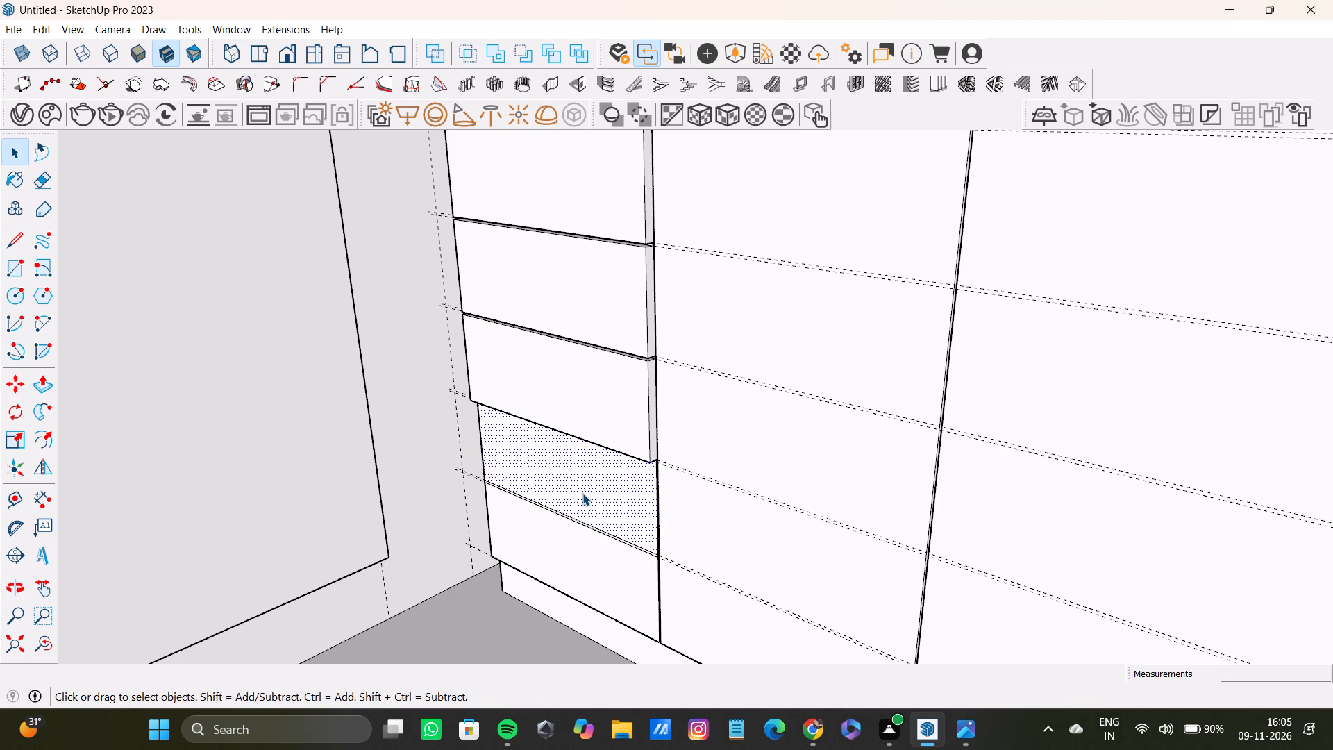
key(p)
drag(585, 490, 574, 438)
click(574, 437)
Push/Pull the first door's bottom panel, below the fifth guide pair, outward 11/16" to match the raised panels above.
scroll(579, 446, down, 3)
shift+middle_drag(580, 490, 606, 488)
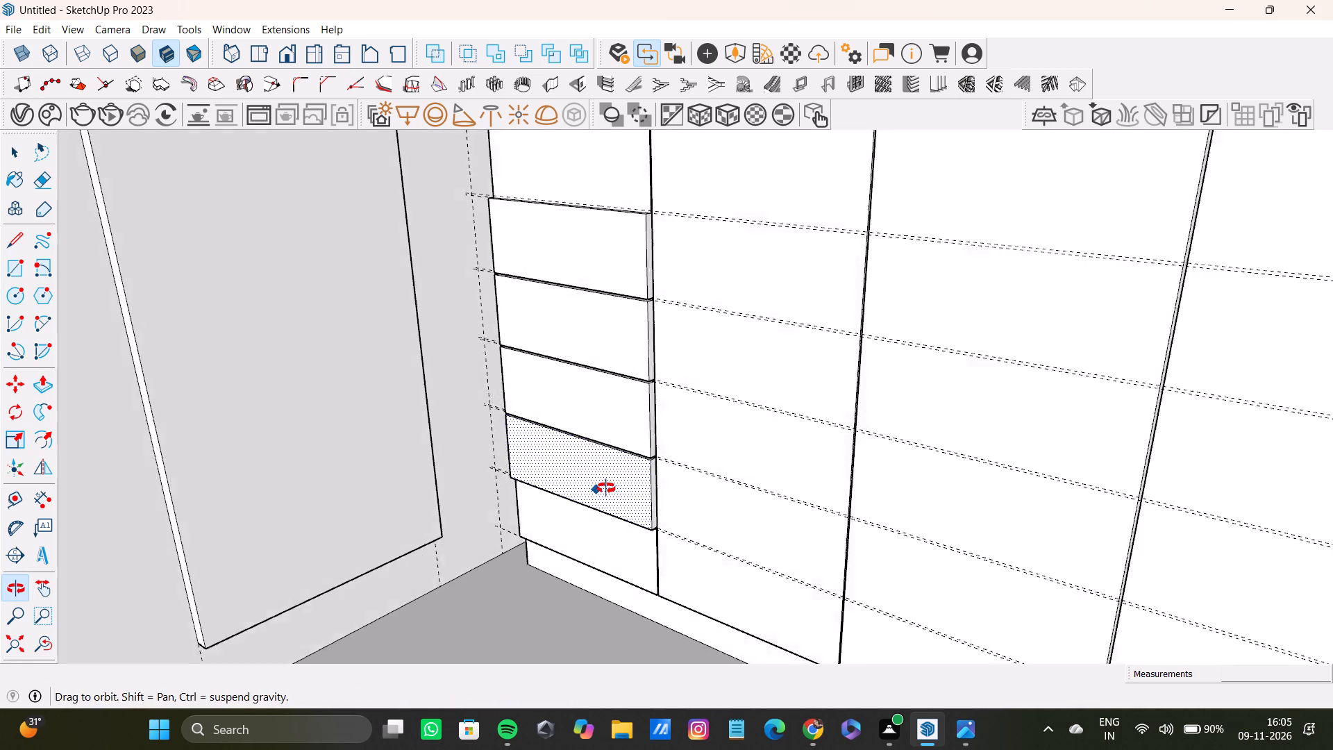
shift+middle_drag(606, 488, 607, 488)
key(space)
scroll(640, 598, up, 4)
click(634, 503)
key(p)
drag(634, 503, 602, 452)
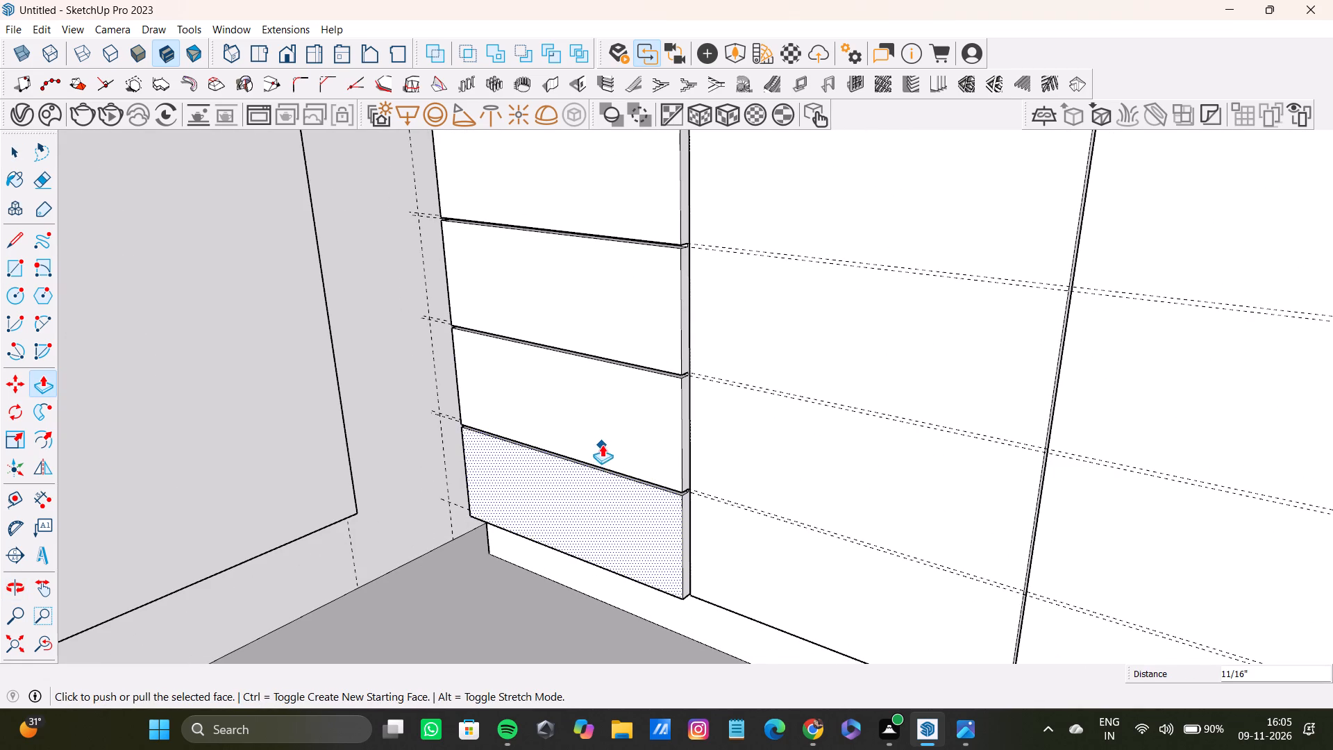
Delete the two strip edge lines crossing the first cabinet door at the guide pair just above the raised panels.
scroll(604, 445, down, 20)
scroll(604, 445, down, 2)
middle_drag(611, 416, 1032, 522)
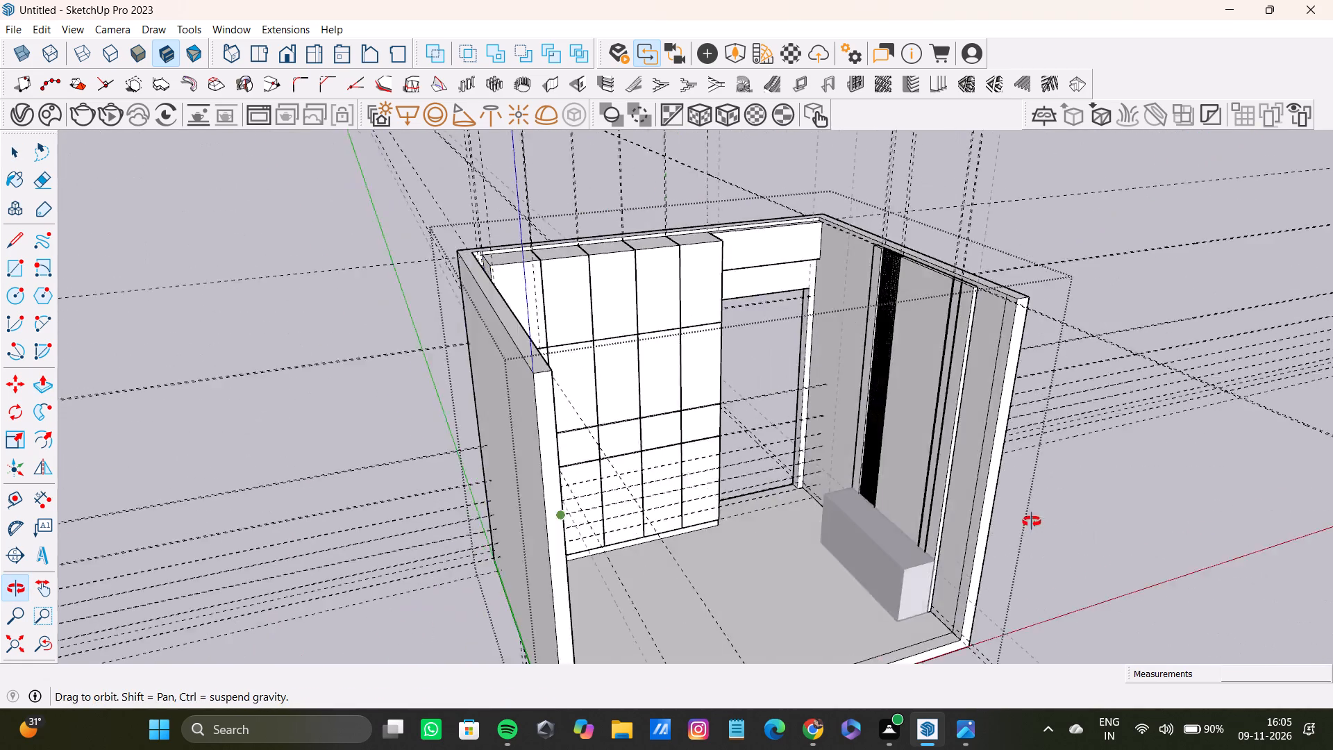
middle_drag(1032, 522, 978, 449)
middle_drag(907, 432, 663, 406)
scroll(547, 437, up, 14)
middle_drag(637, 508, 671, 585)
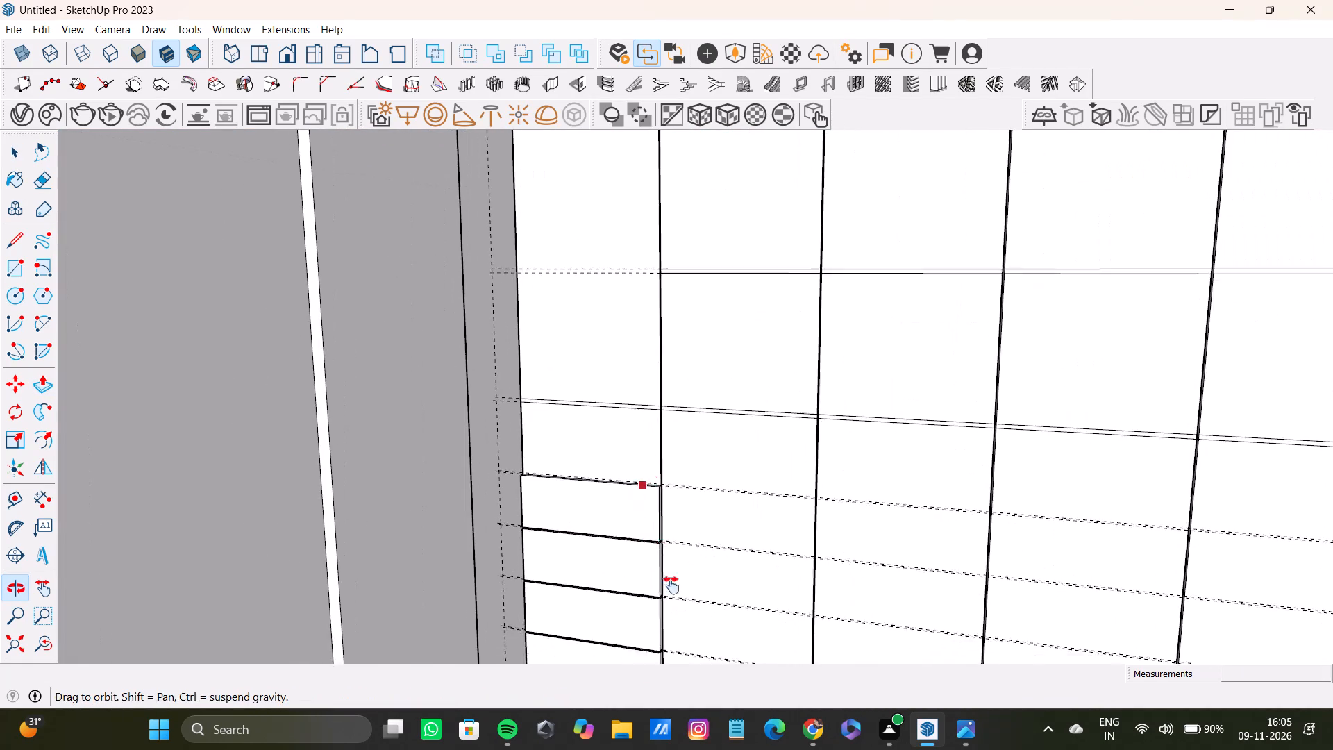
middle_drag(671, 585, 637, 565)
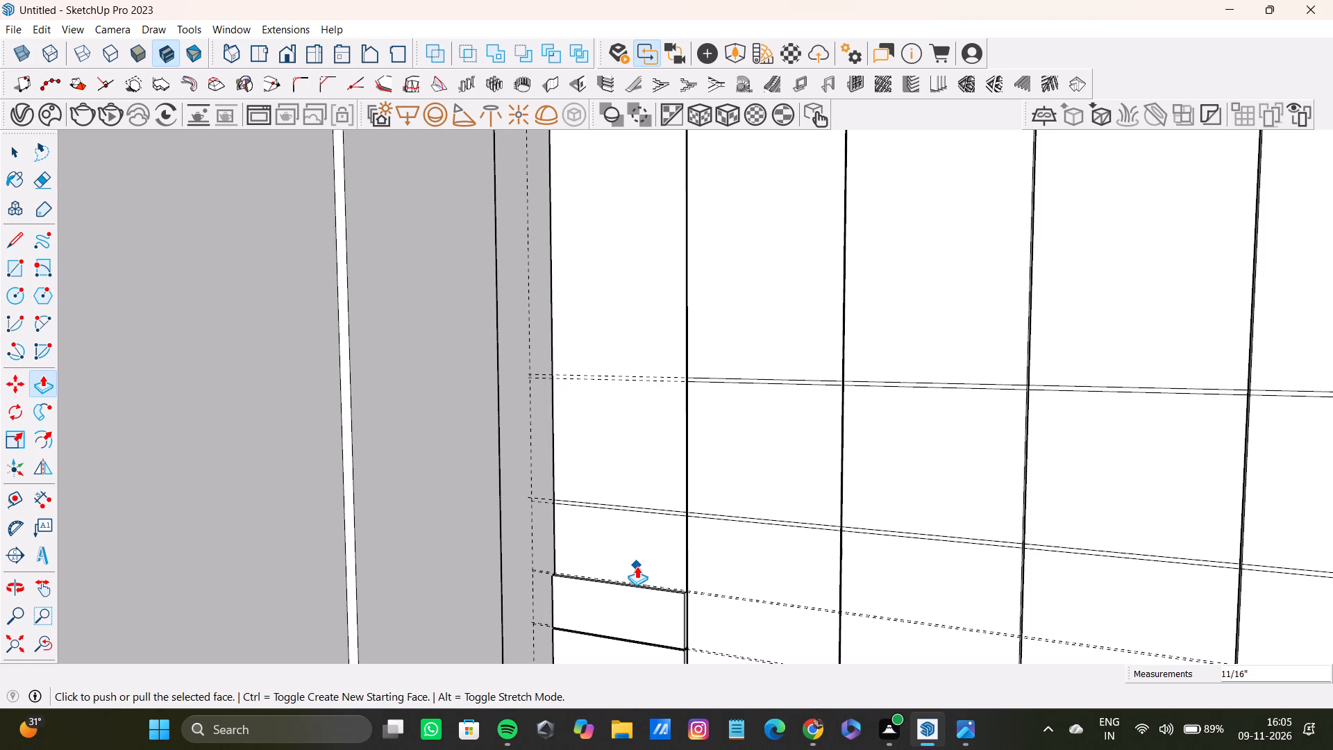
scroll(646, 458, up, 6)
scroll(644, 461, down, 8)
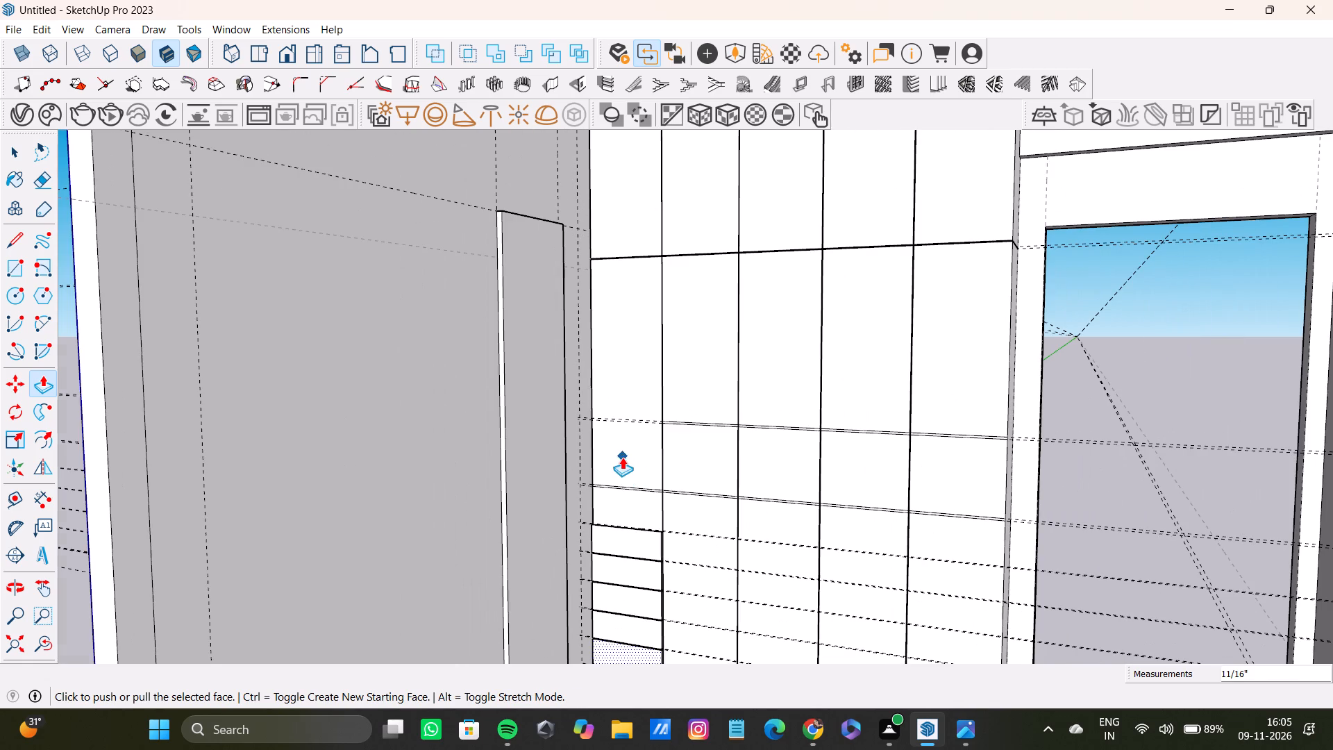
scroll(622, 457, up, 9)
middle_drag(630, 456, 644, 458)
scroll(678, 530, up, 8)
key(space)
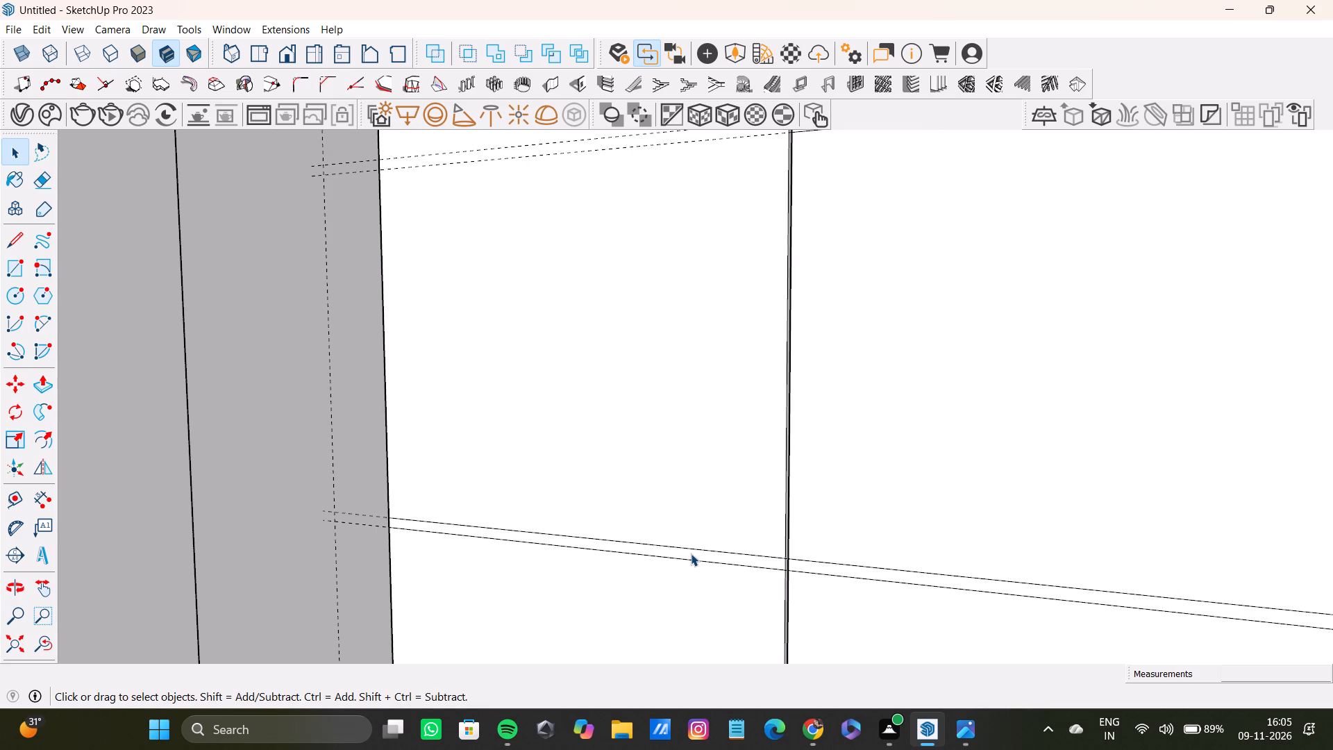
scroll(704, 559, up, 6)
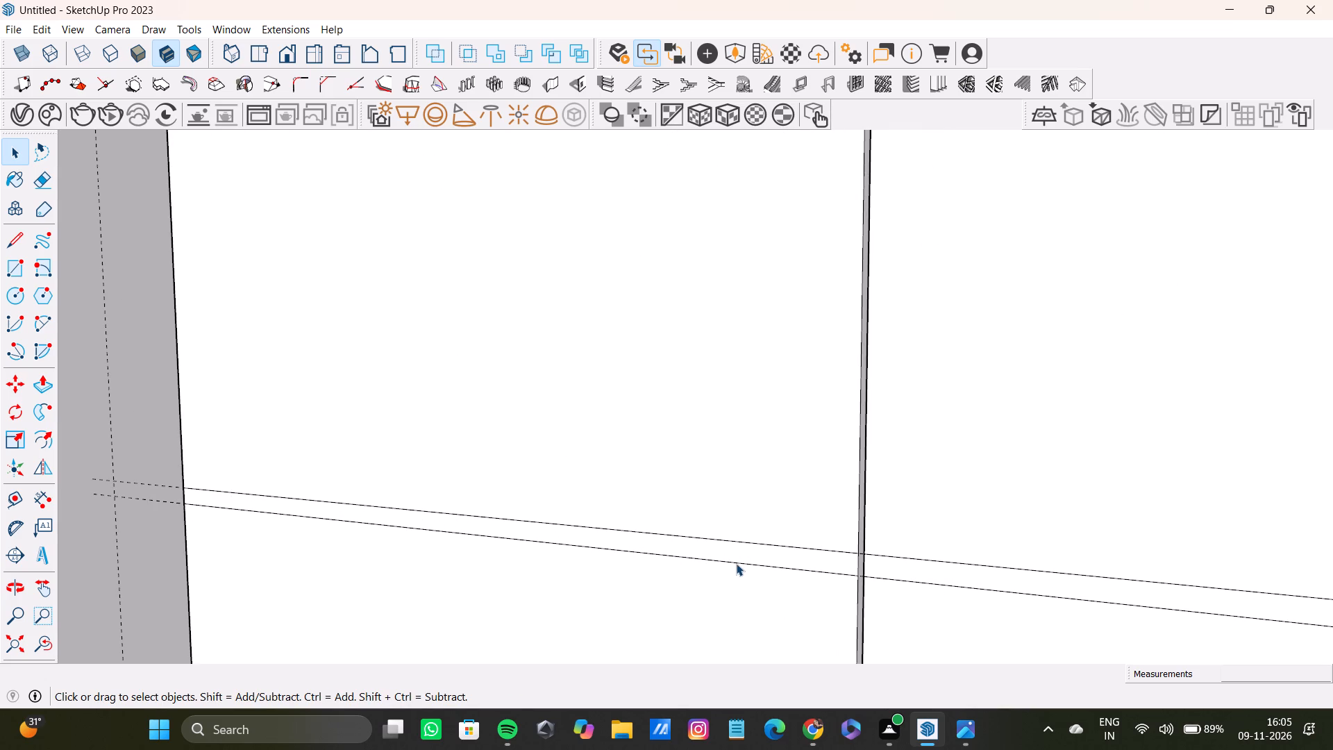
click(736, 563)
key(Delete)
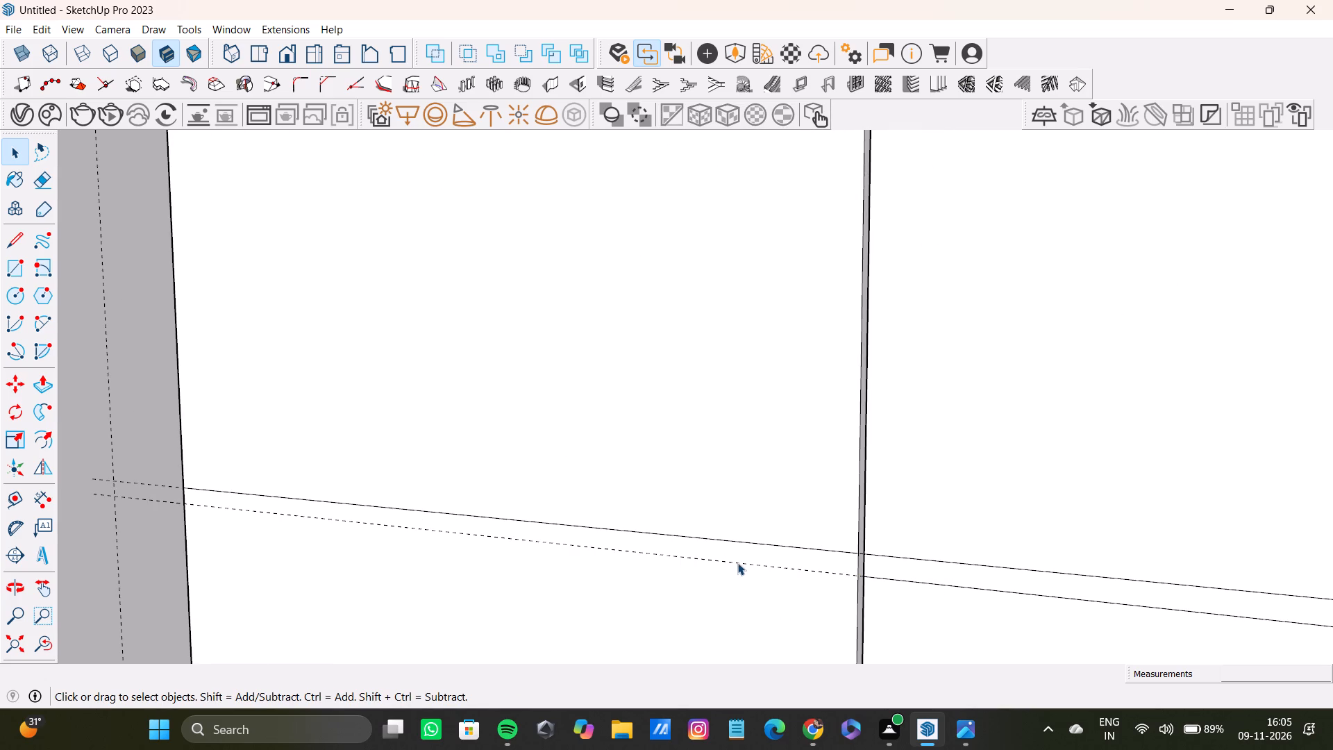
click(755, 542)
scroll(751, 542, down, 2)
key(Delete)
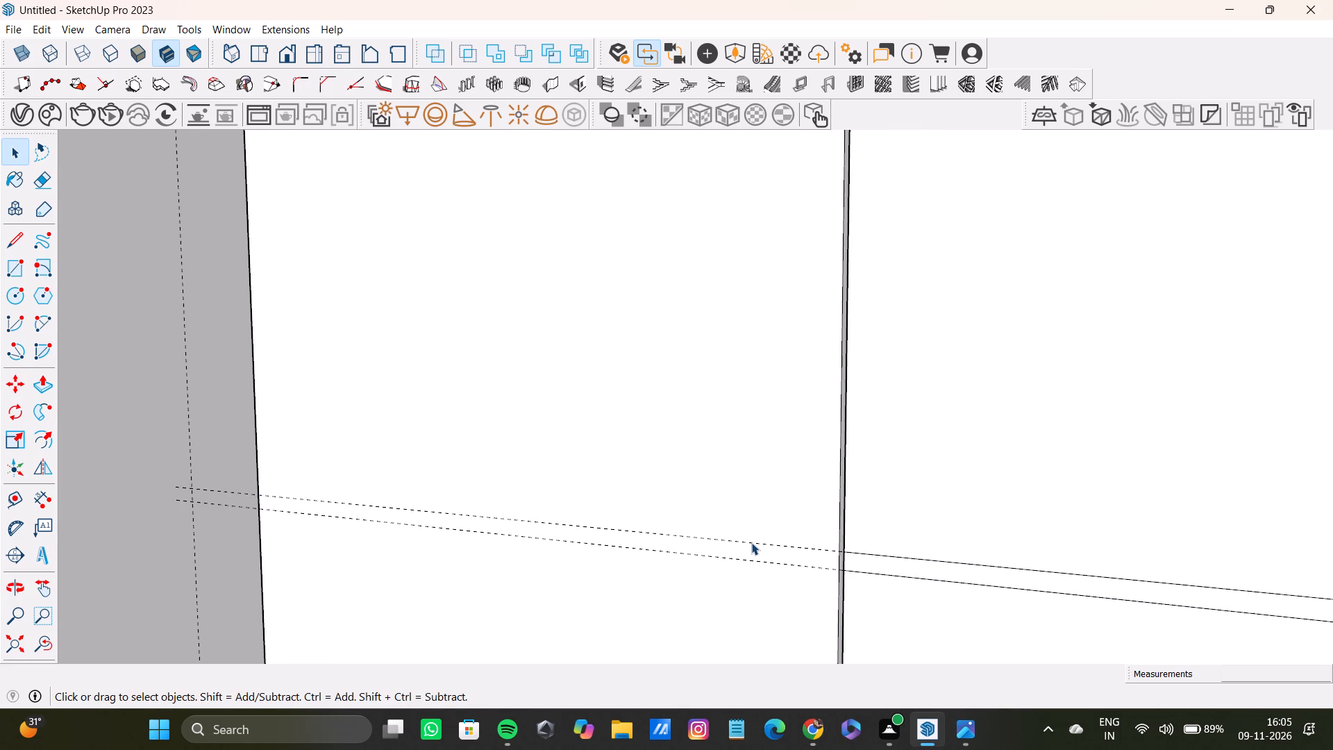
scroll(751, 542, down, 5)
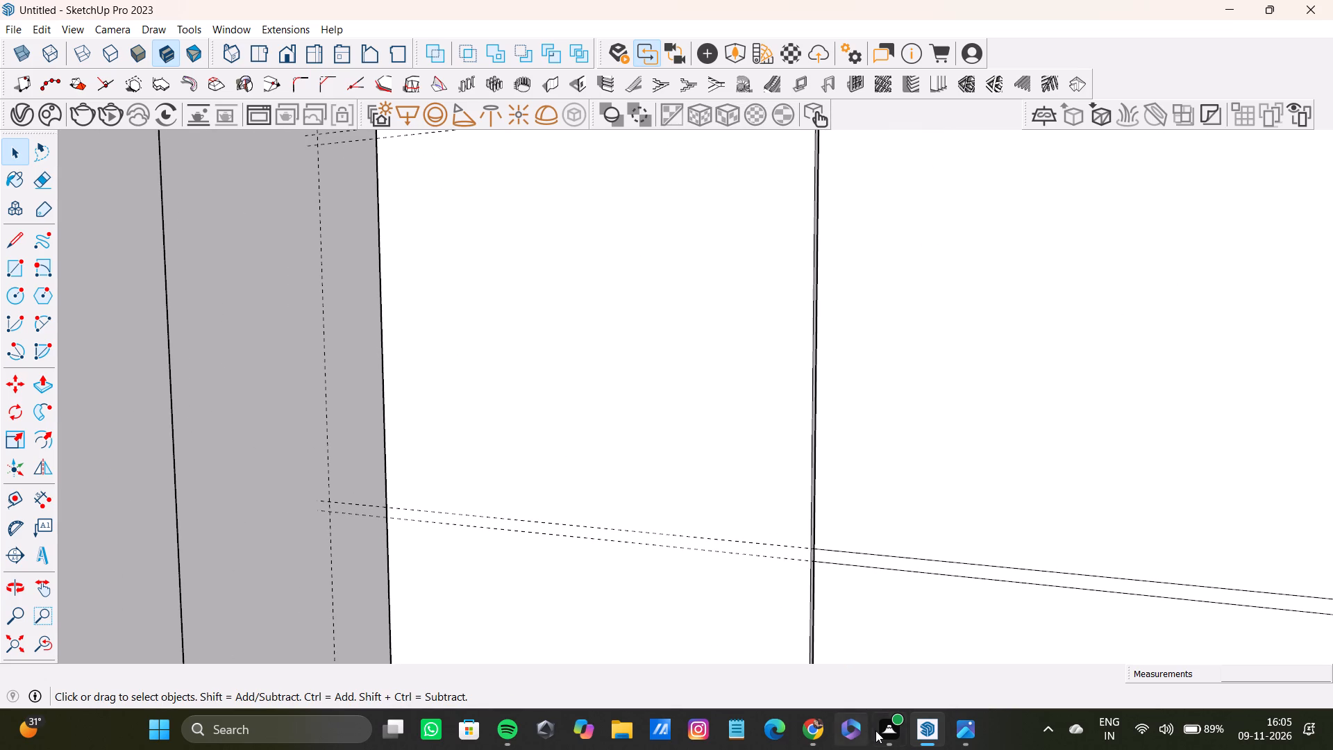
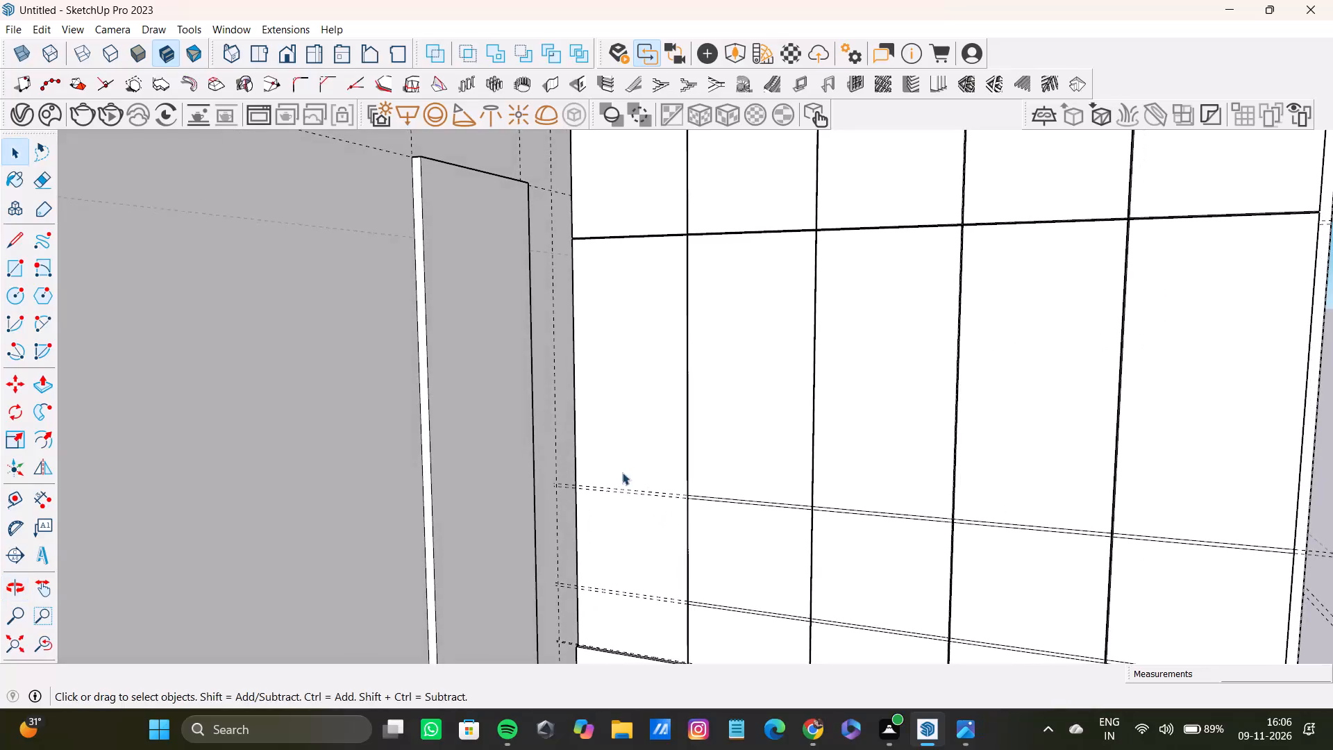
Select the first cabinet door's face above the raised panels and examine its extent and edges from several angles.
scroll(585, 399, up, 6)
click(687, 414)
scroll(674, 422, down, 8)
shift+middle_drag(671, 426, 632, 293)
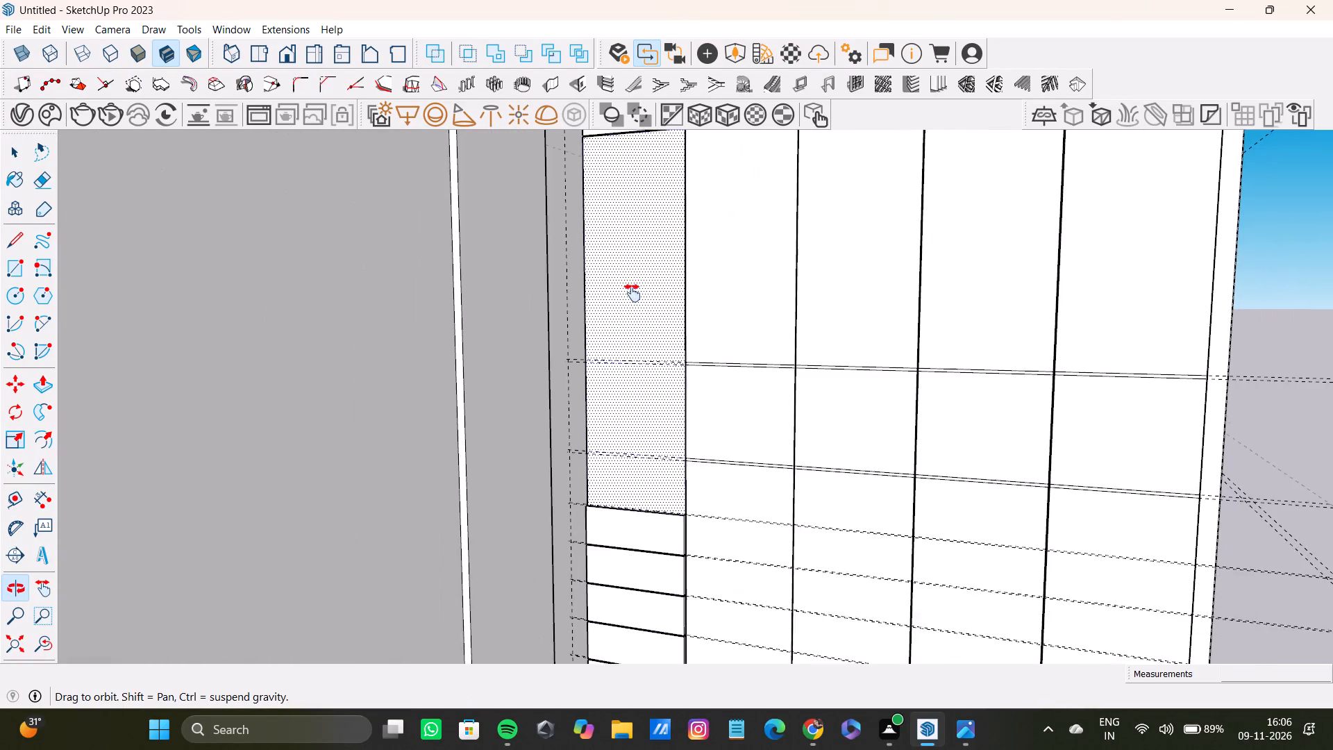
shift+middle_drag(632, 293, 577, 477)
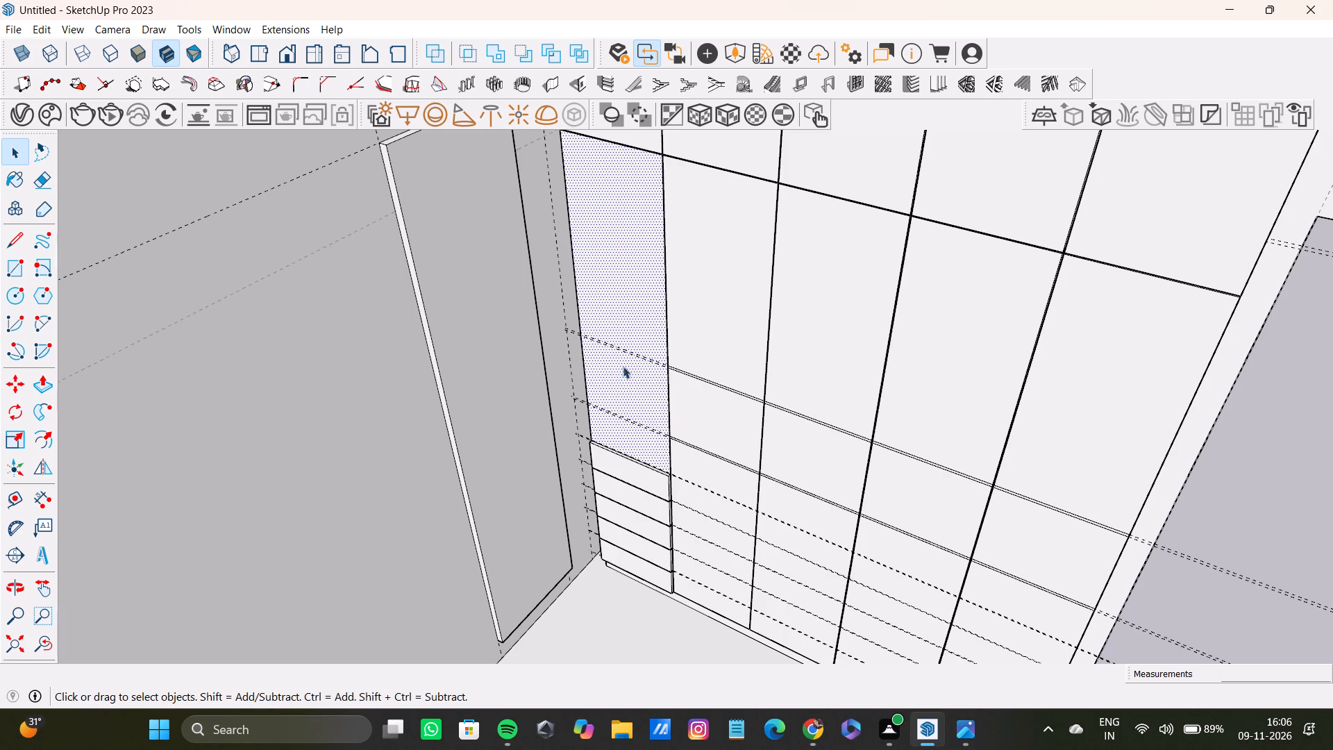
scroll(635, 315, up, 20)
scroll(635, 315, up, 2)
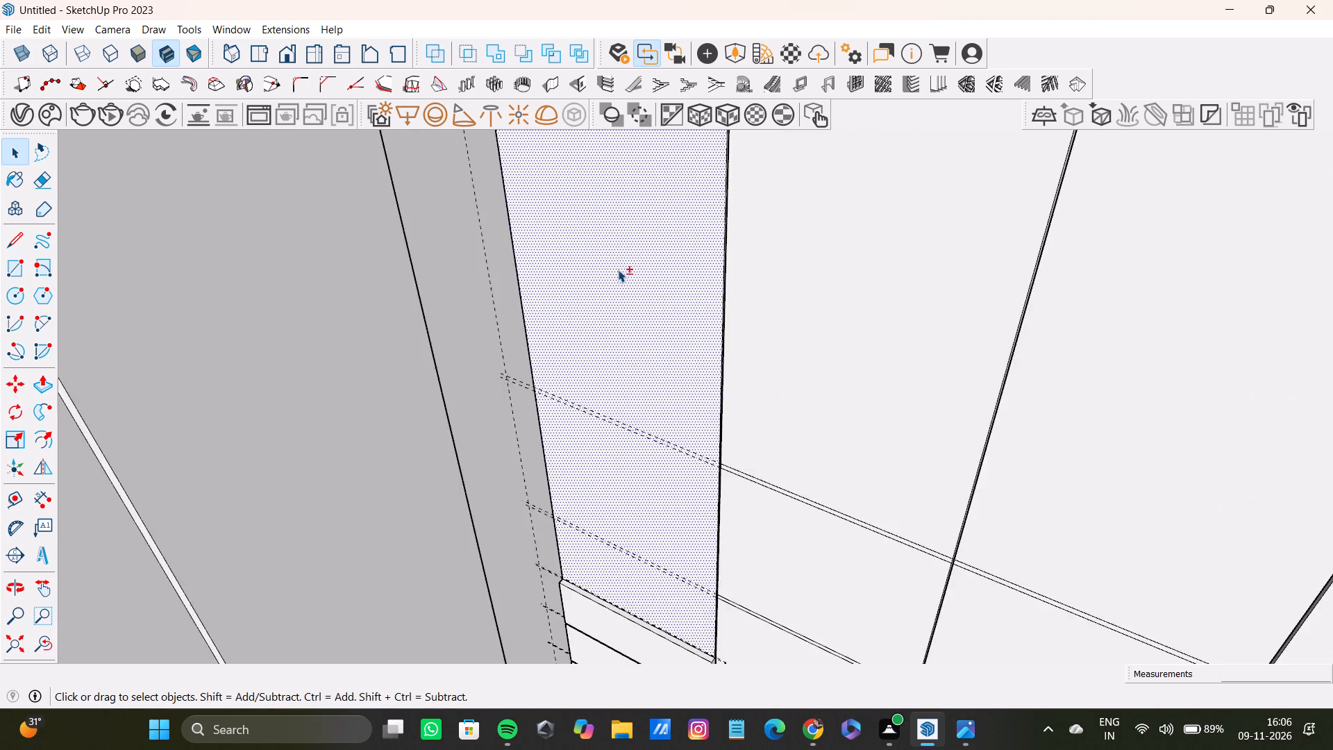
shift+scroll(618, 270, down, 13)
shift+middle_drag(614, 275, 642, 360)
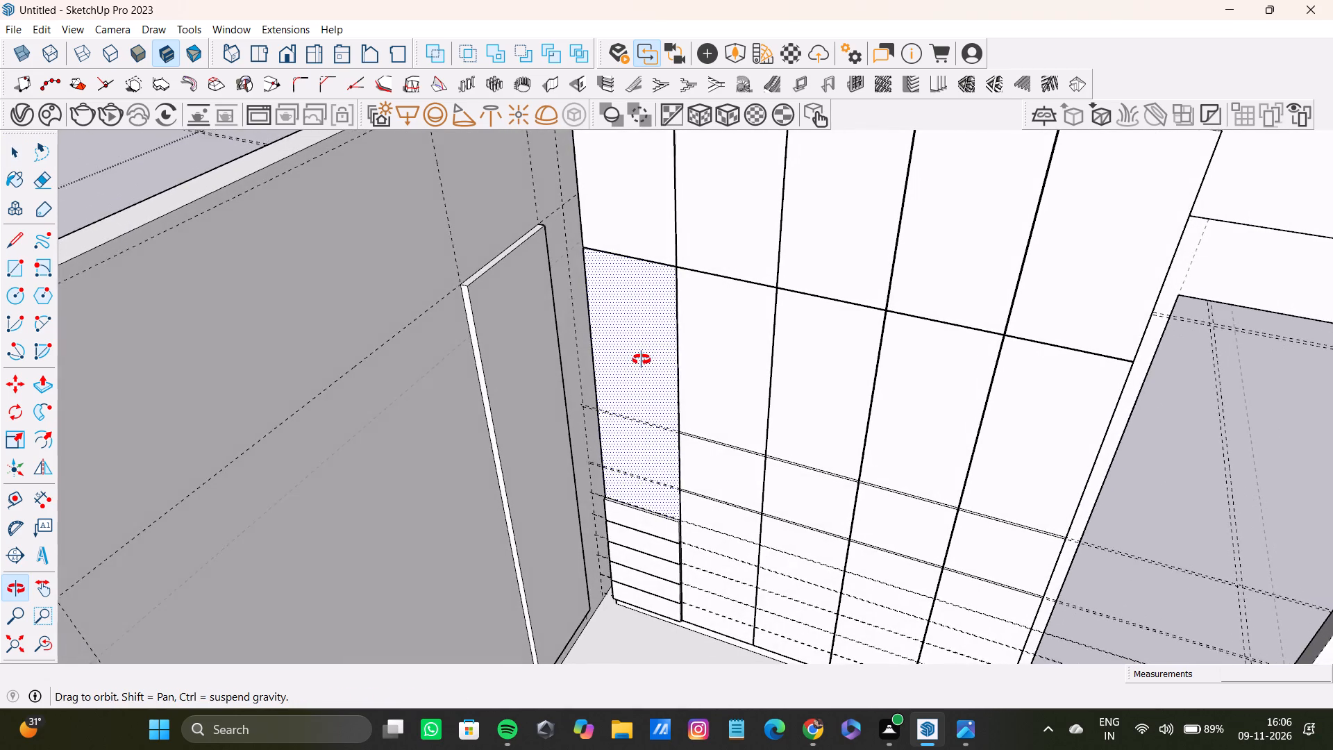
shift+middle_drag(642, 360, 632, 380)
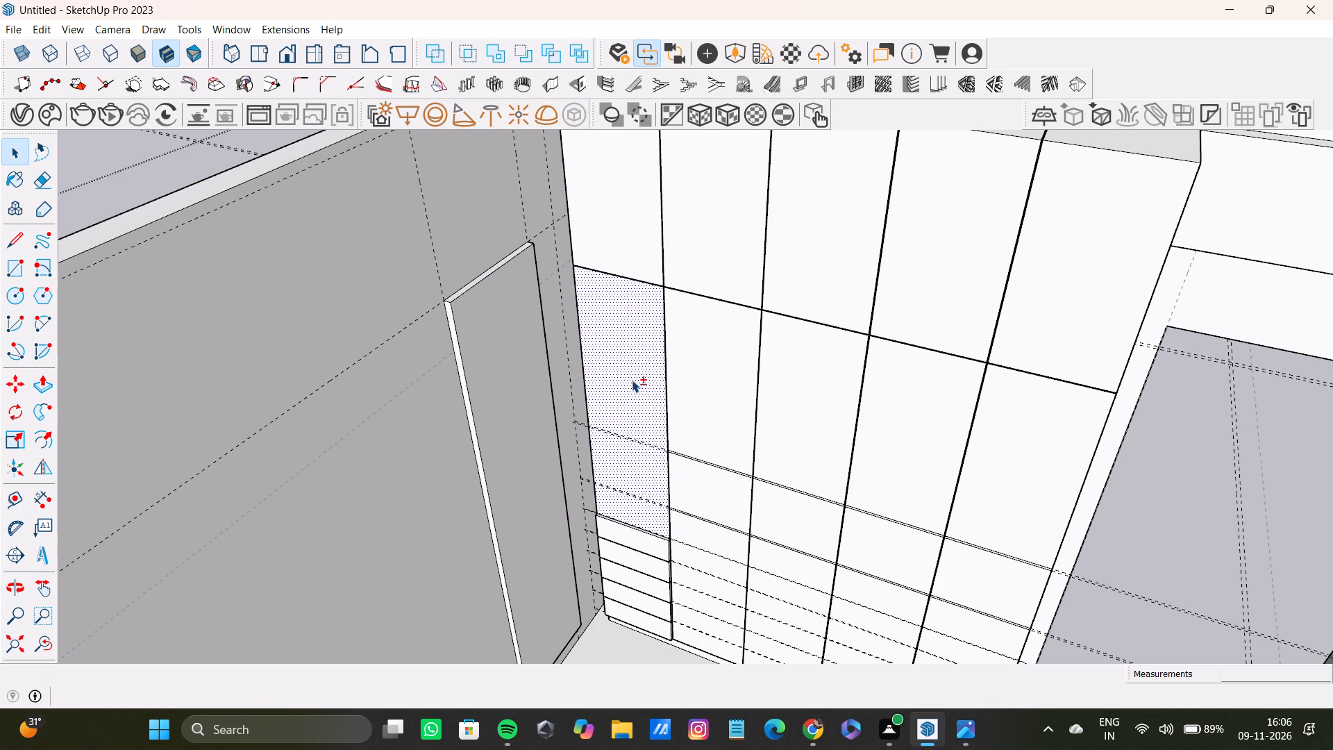
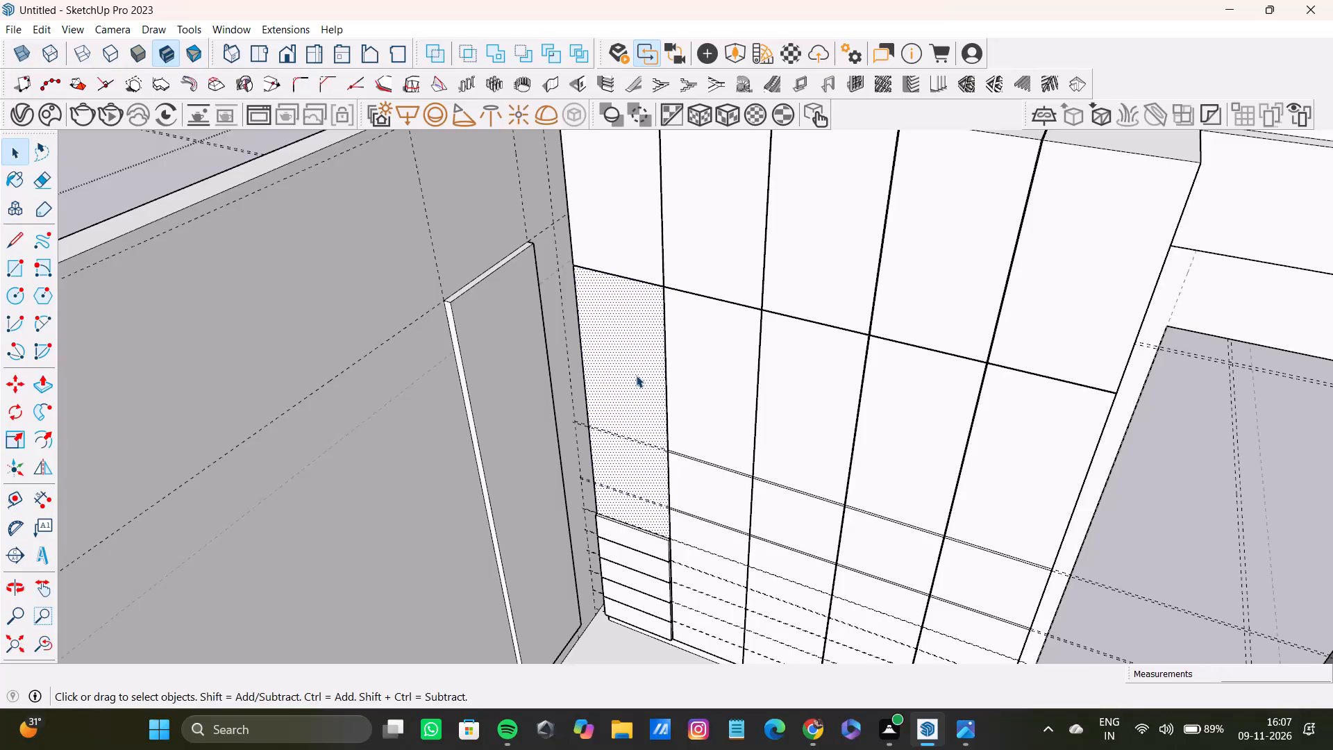
Examine the first cabinet door's face above the raised panels and the surrounding cabinet wall from several angles.
shift+middle_drag(620, 418, 590, 447)
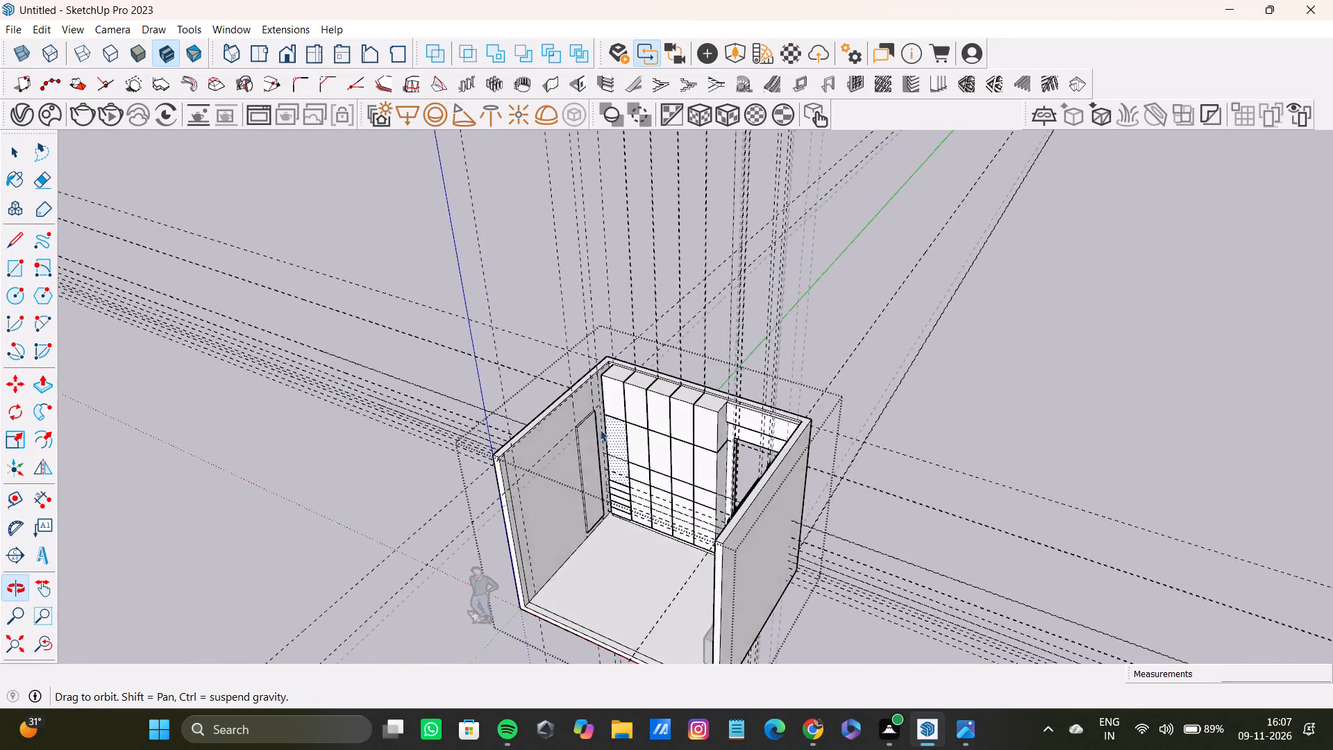
scroll(607, 423, up, 14)
middle_drag(635, 428, 646, 246)
scroll(664, 397, up, 5)
shift+middle_drag(664, 397, 689, 304)
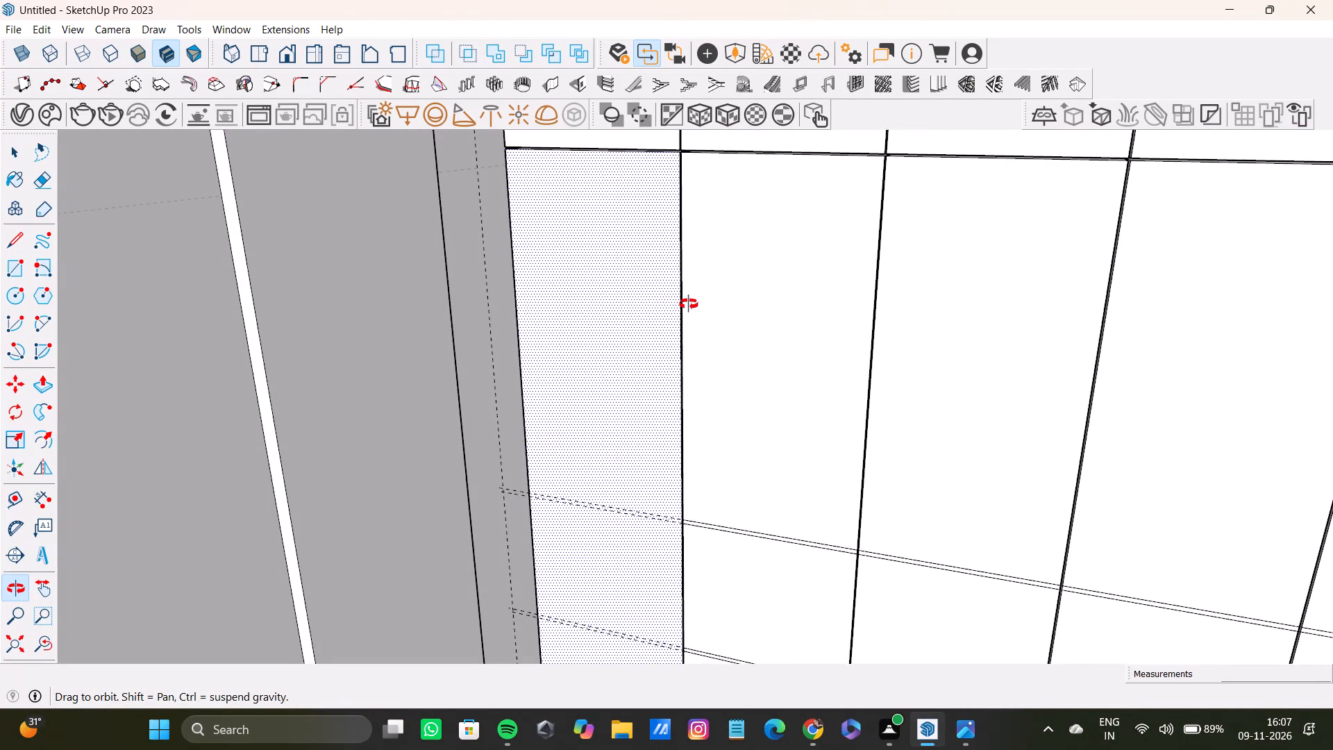
shift+middle_drag(689, 304, 689, 304)
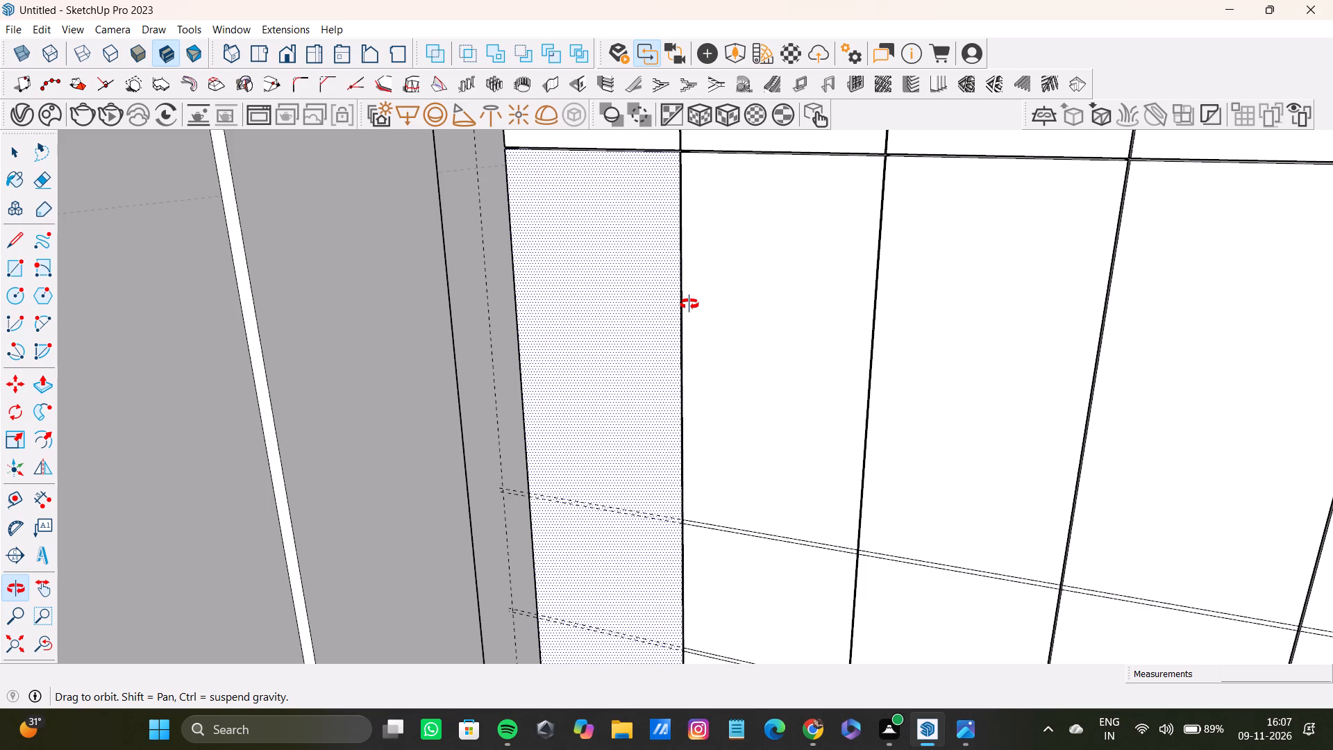
shift+middle_drag(689, 304, 688, 297)
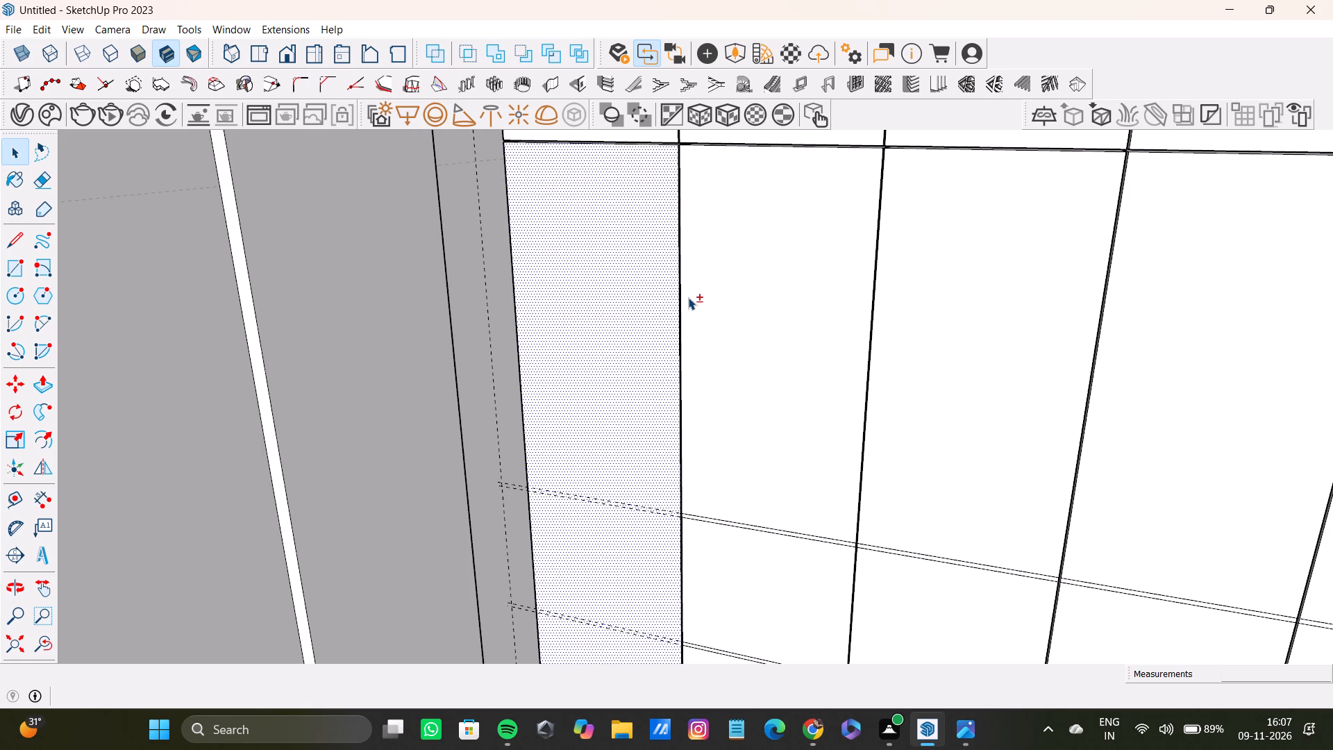
scroll(582, 236, down, 4)
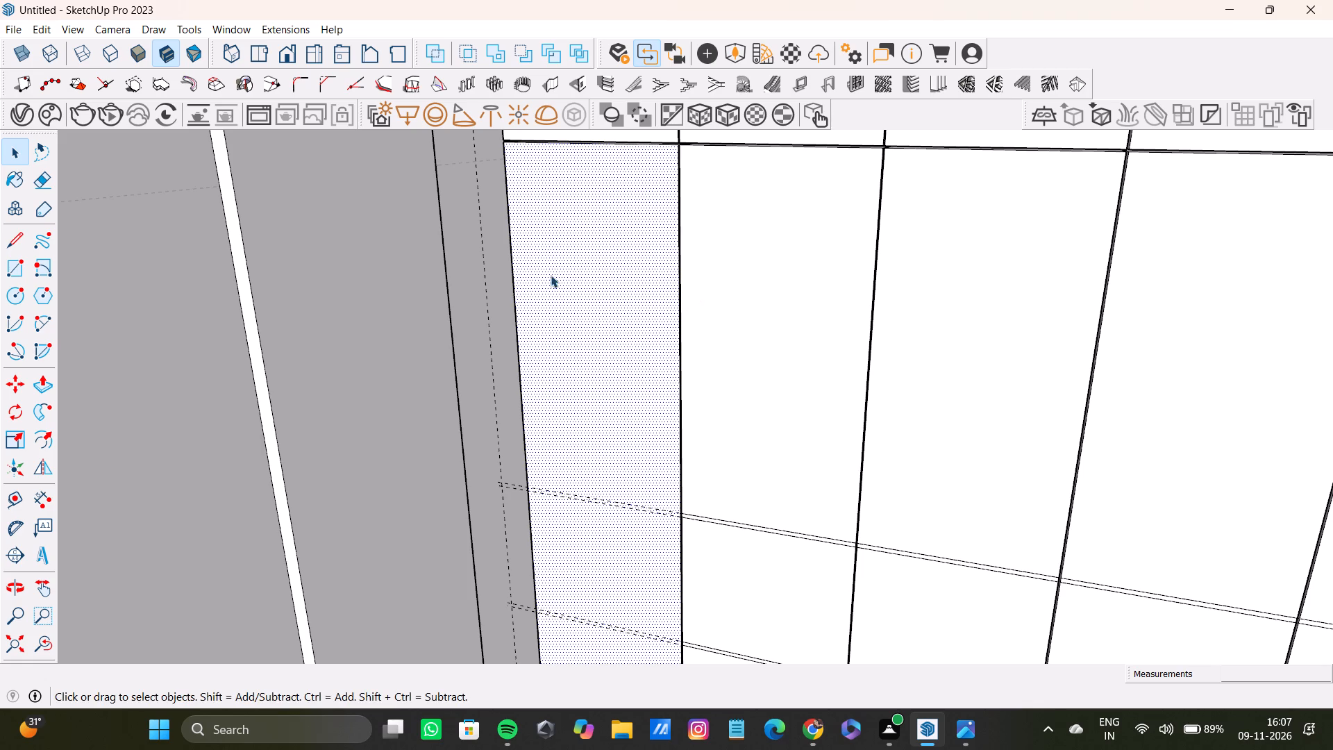
scroll(551, 275, down, 14)
middle_drag(575, 331, 559, 466)
scroll(587, 356, up, 7)
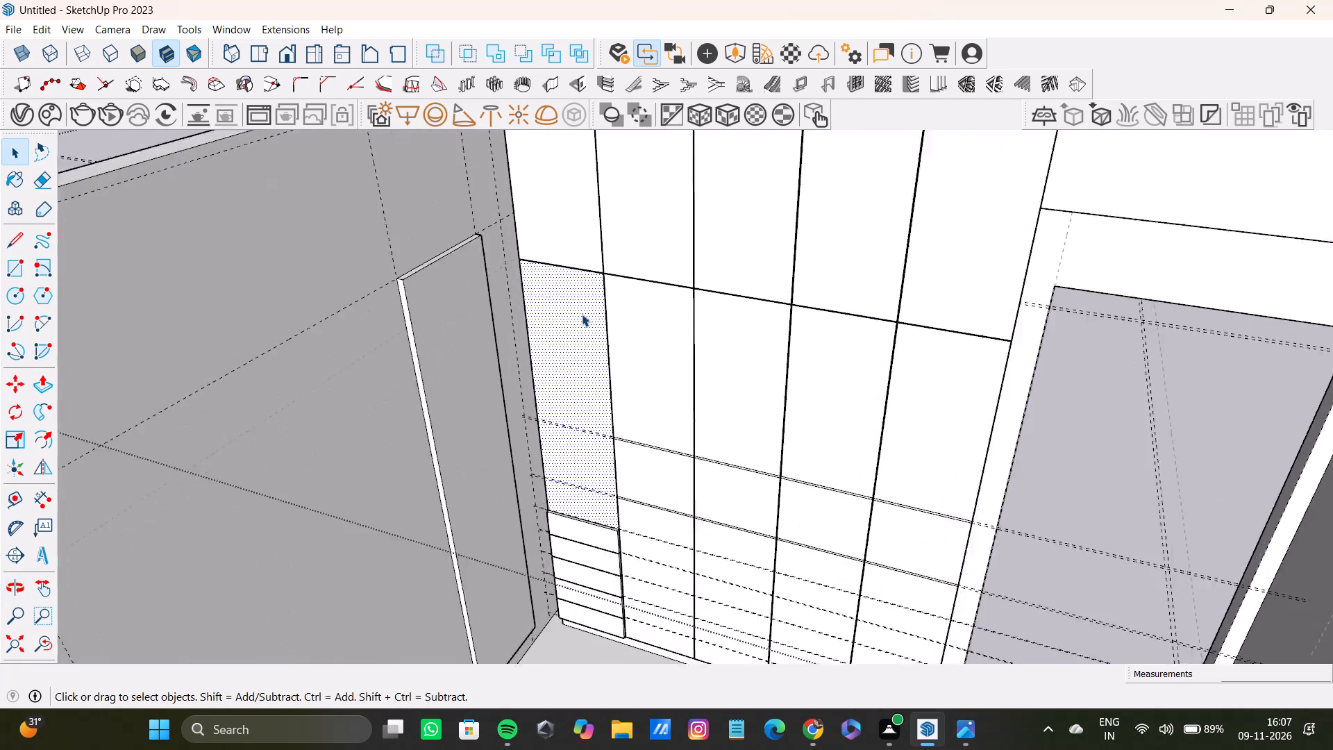
scroll(582, 314, up, 2)
scroll(582, 314, down, 3)
shift+middle_drag(580, 317, 558, 337)
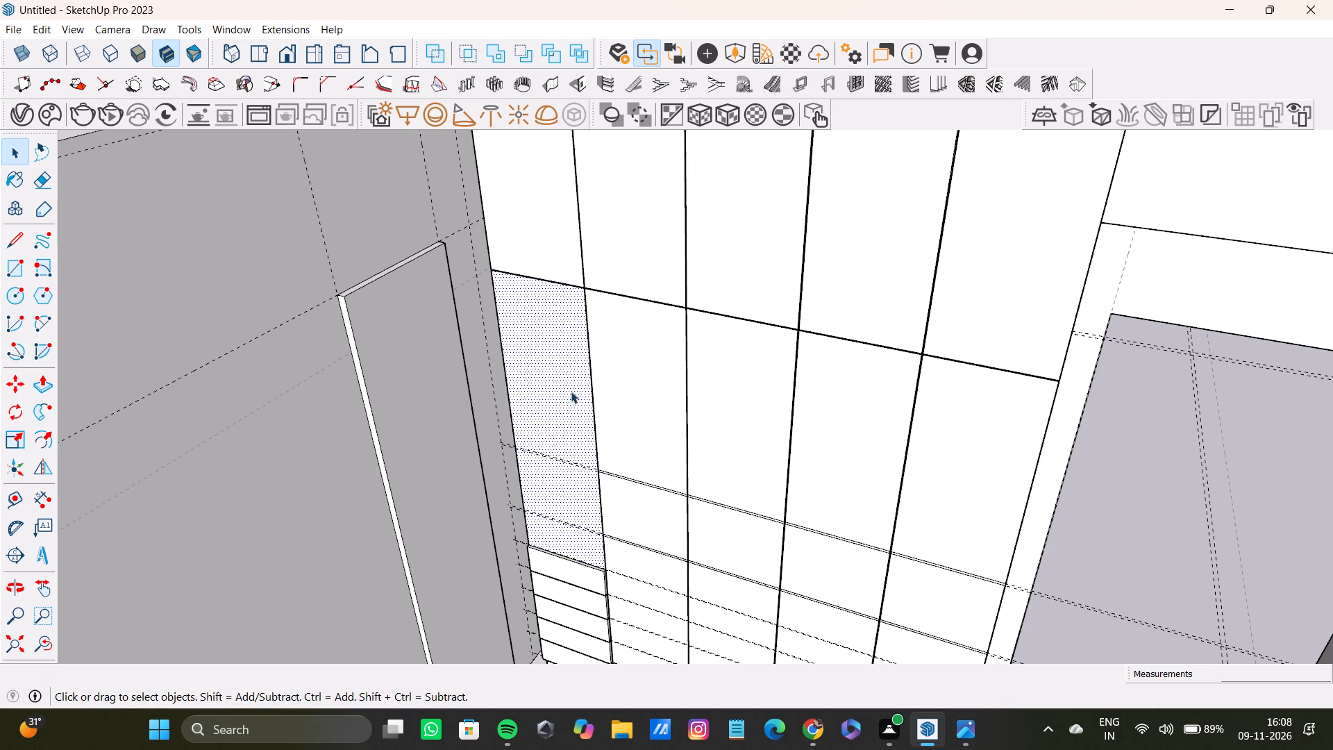
scroll(603, 381, down, 20)
scroll(603, 381, down, 11)
middle_drag(526, 399, 524, 452)
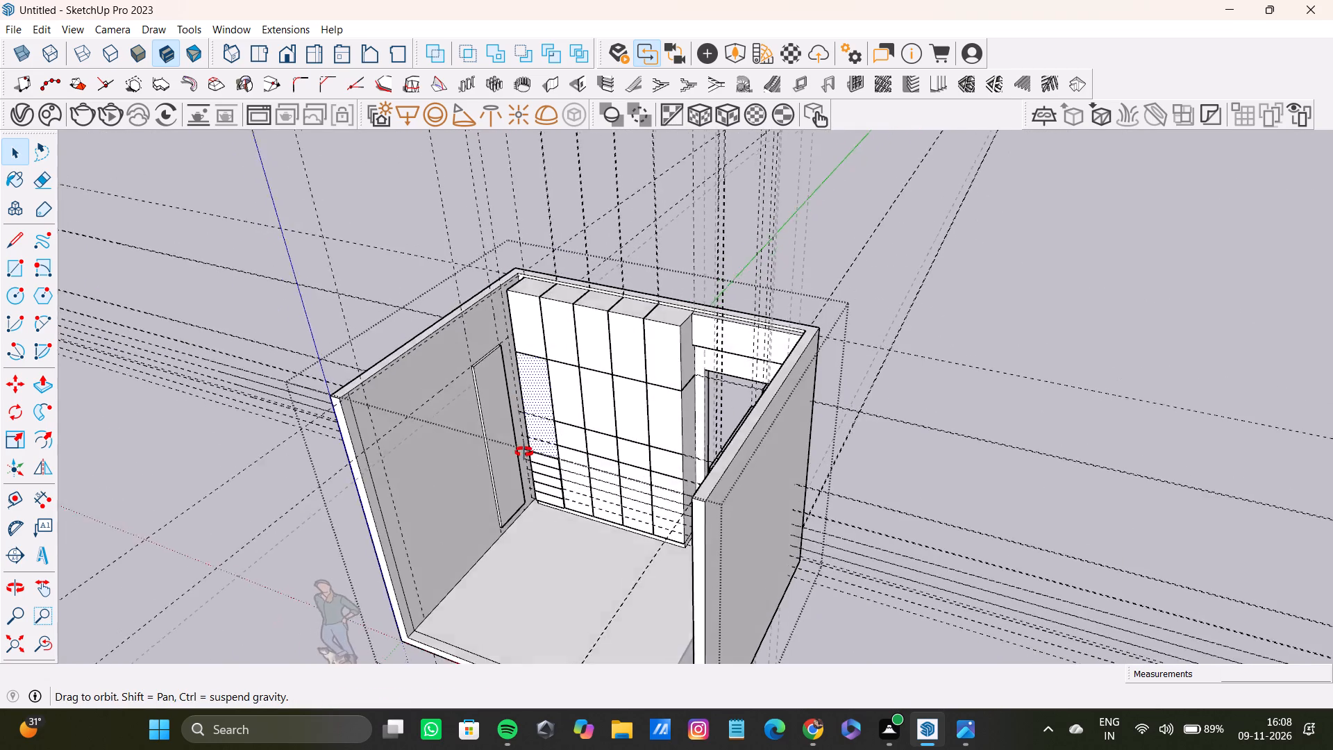
middle_drag(524, 452, 544, 421)
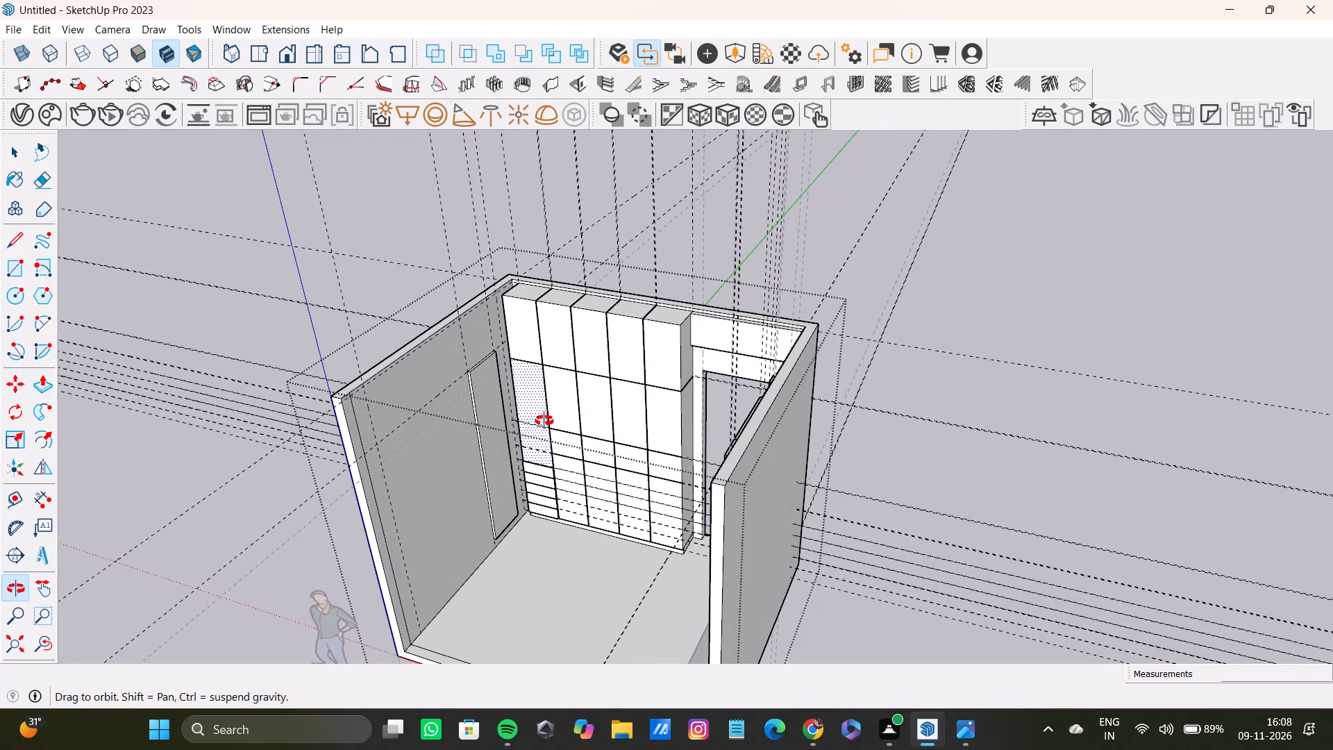
middle_drag(544, 421, 542, 422)
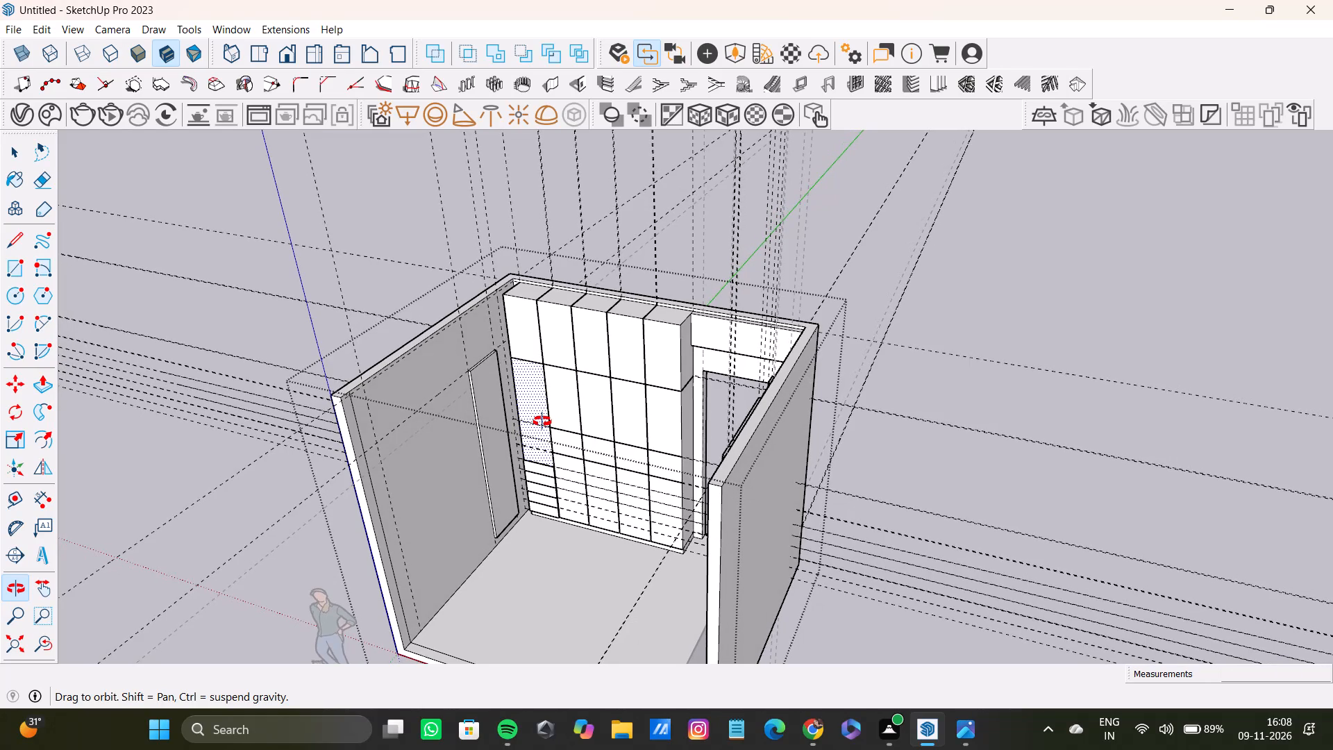
middle_drag(542, 422, 538, 422)
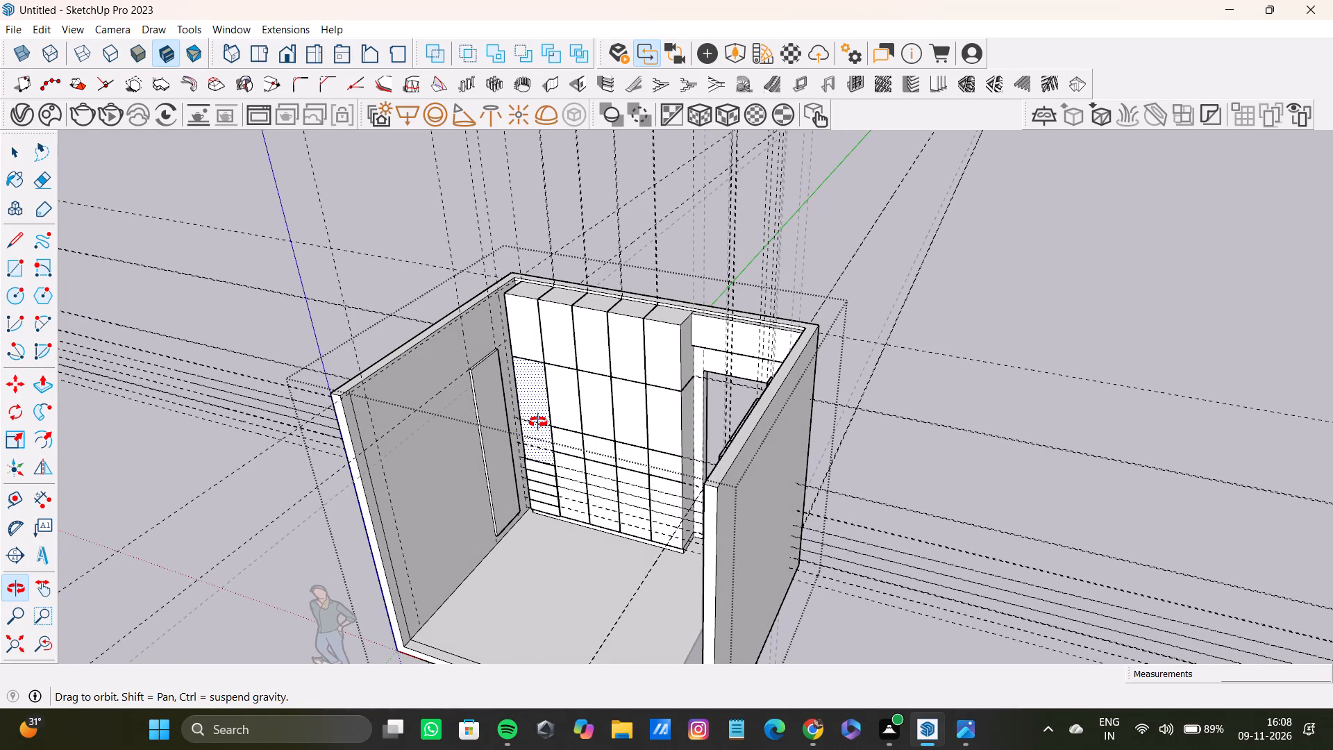
middle_drag(538, 422, 535, 424)
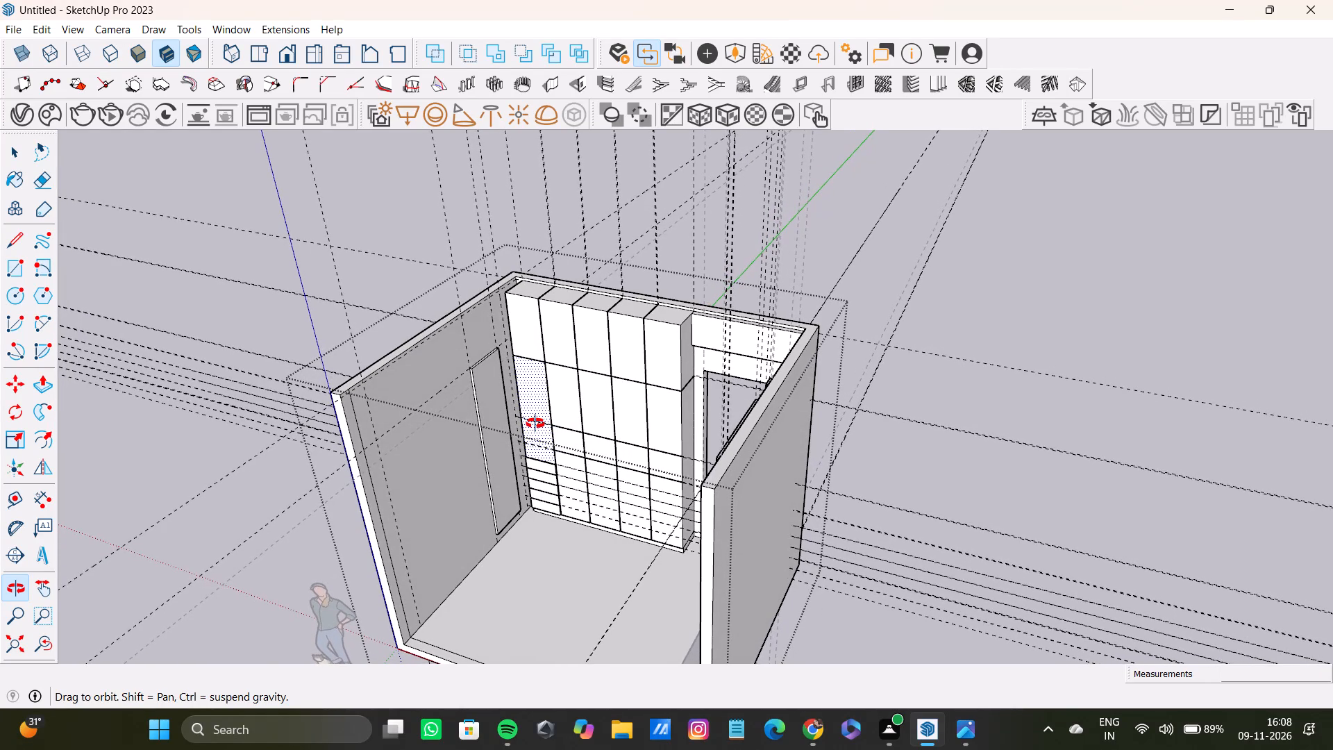
middle_drag(535, 424, 523, 422)
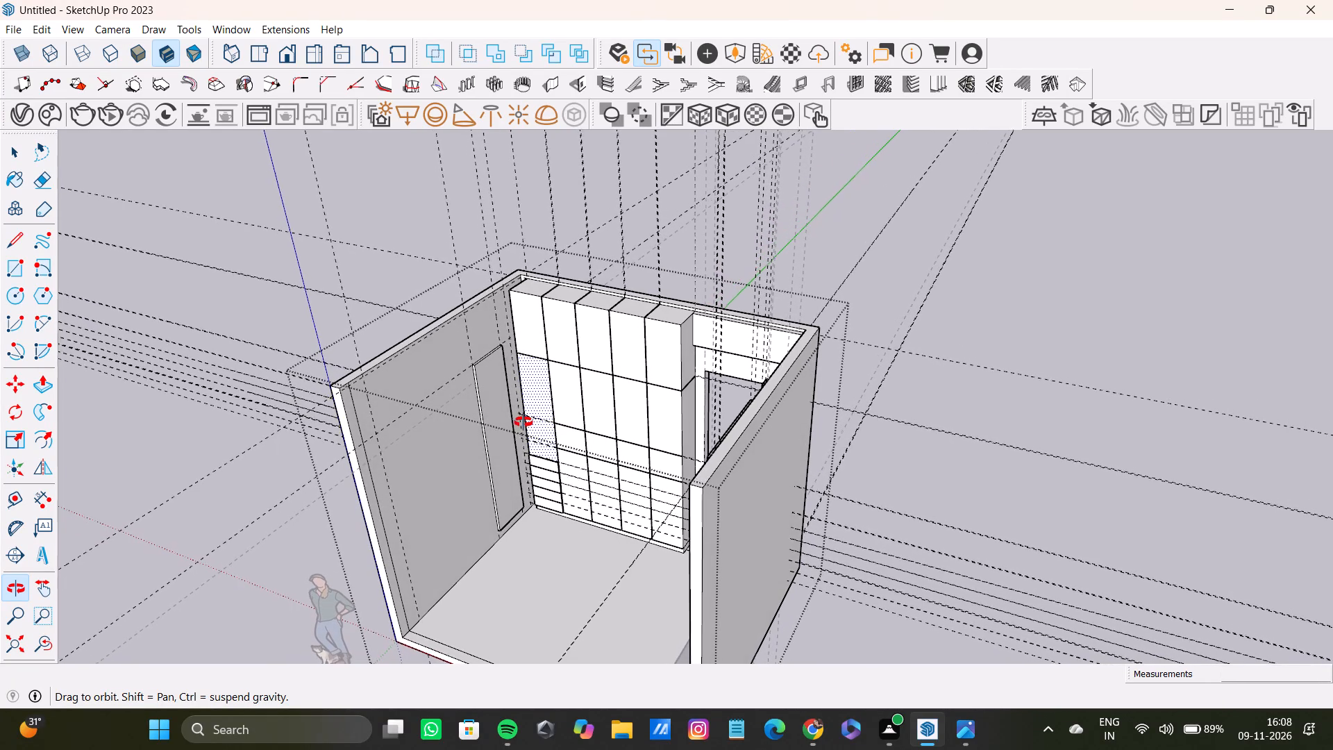
middle_drag(523, 422, 564, 424)
Offset the first cabinet door face's outline inward by about 1 11/16" to form a border frame above the raised panels.
scroll(583, 392, up, 13)
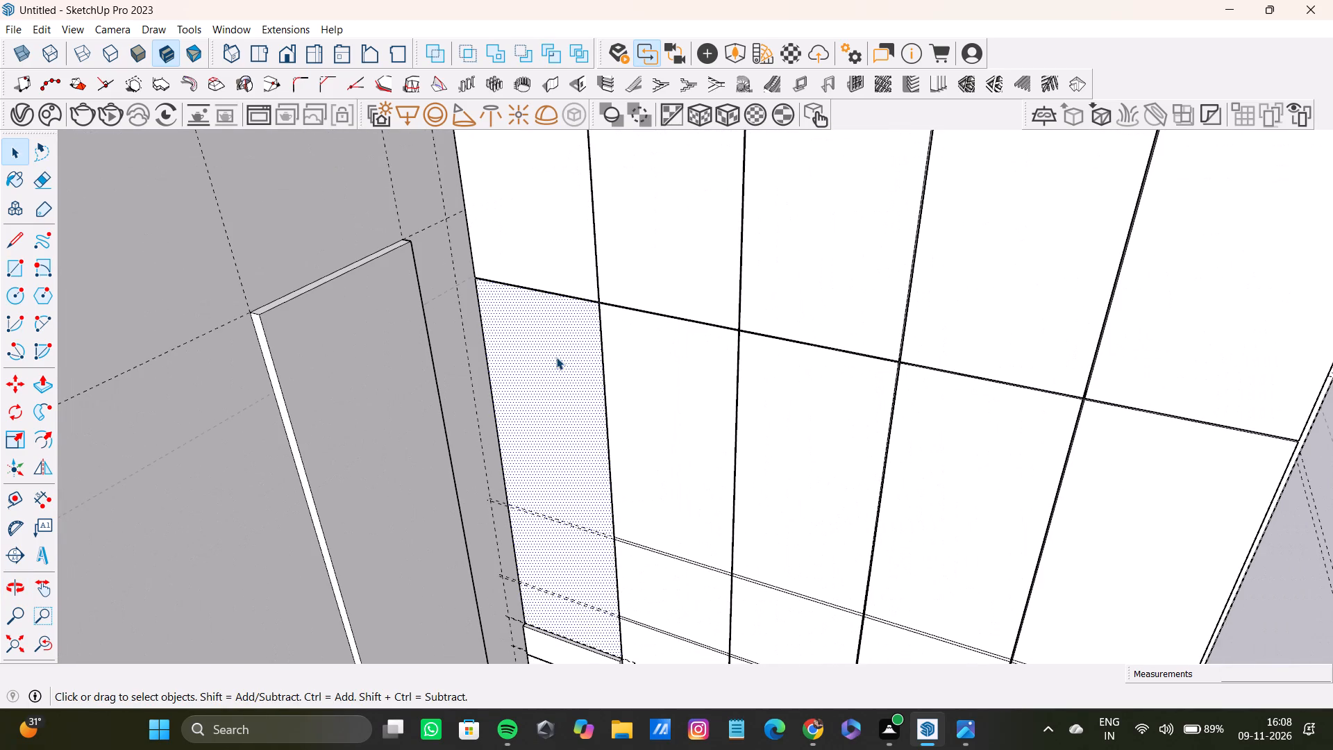
key(f)
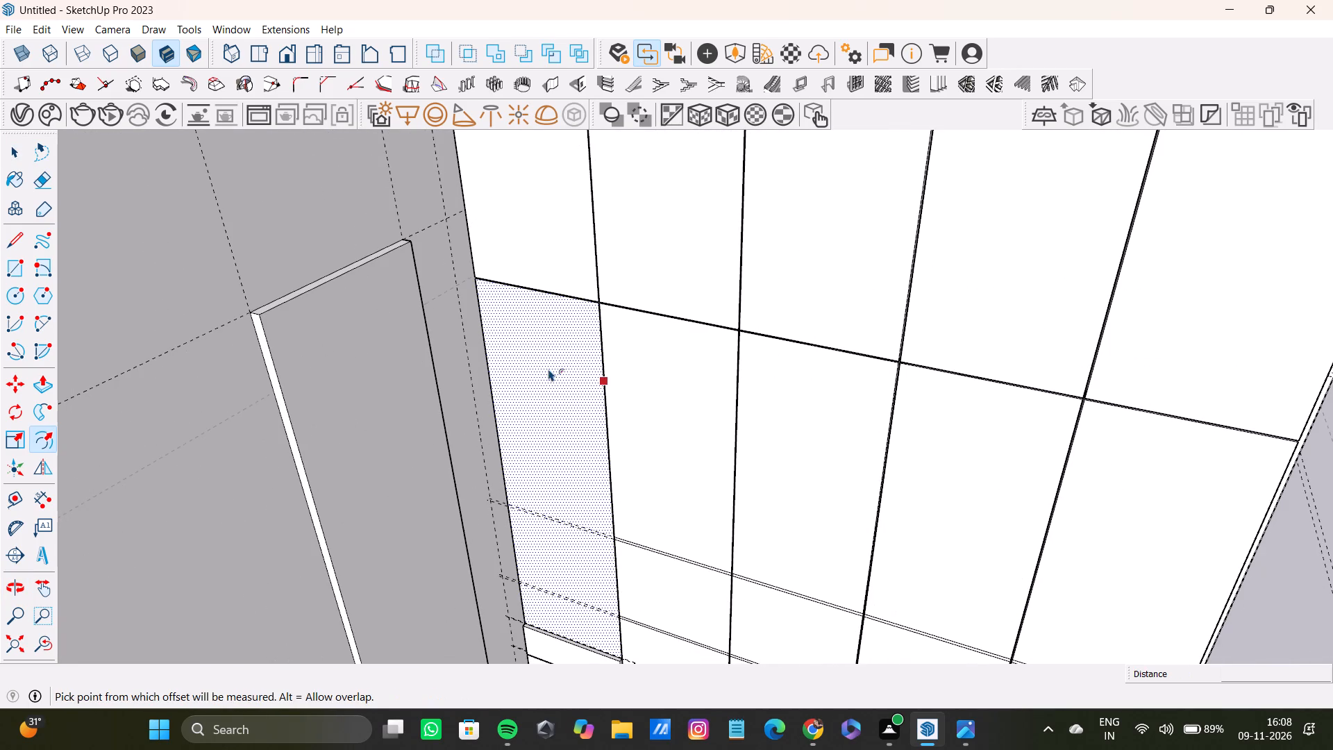
drag(541, 382, 500, 384)
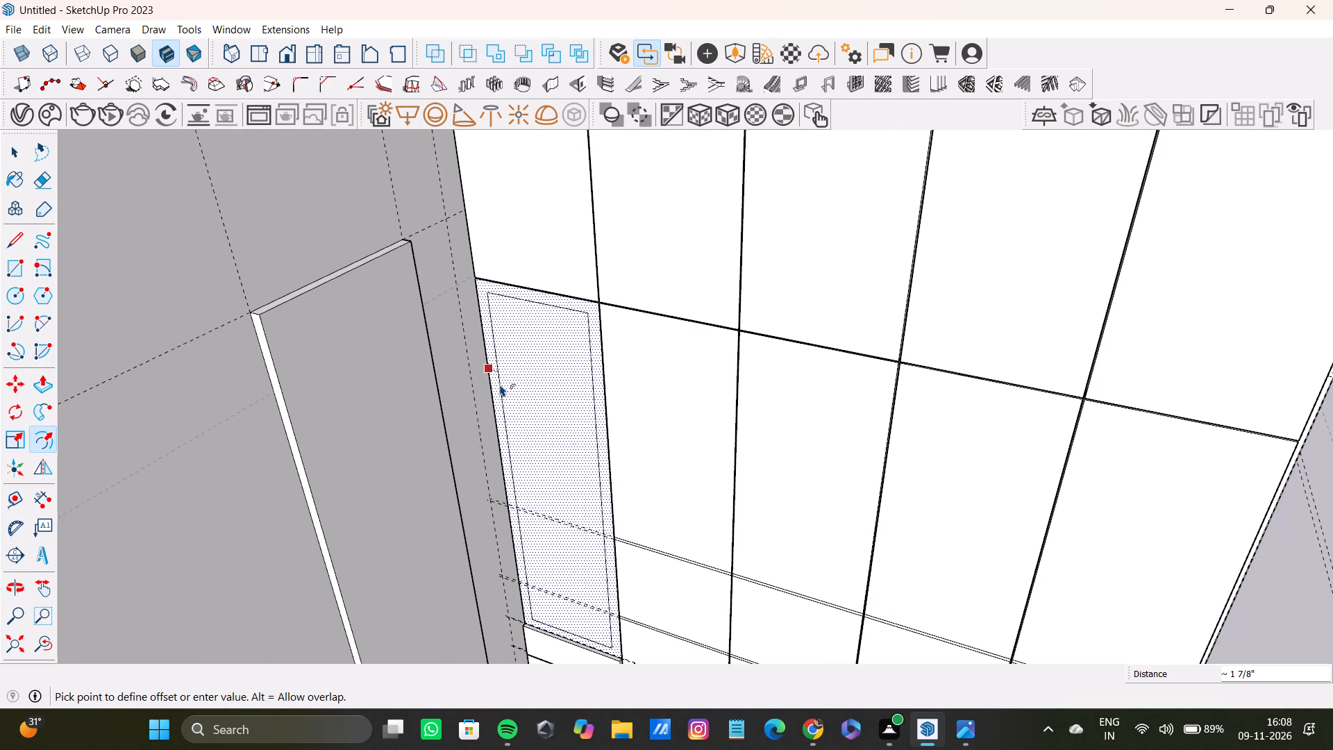
drag(500, 384, 499, 385)
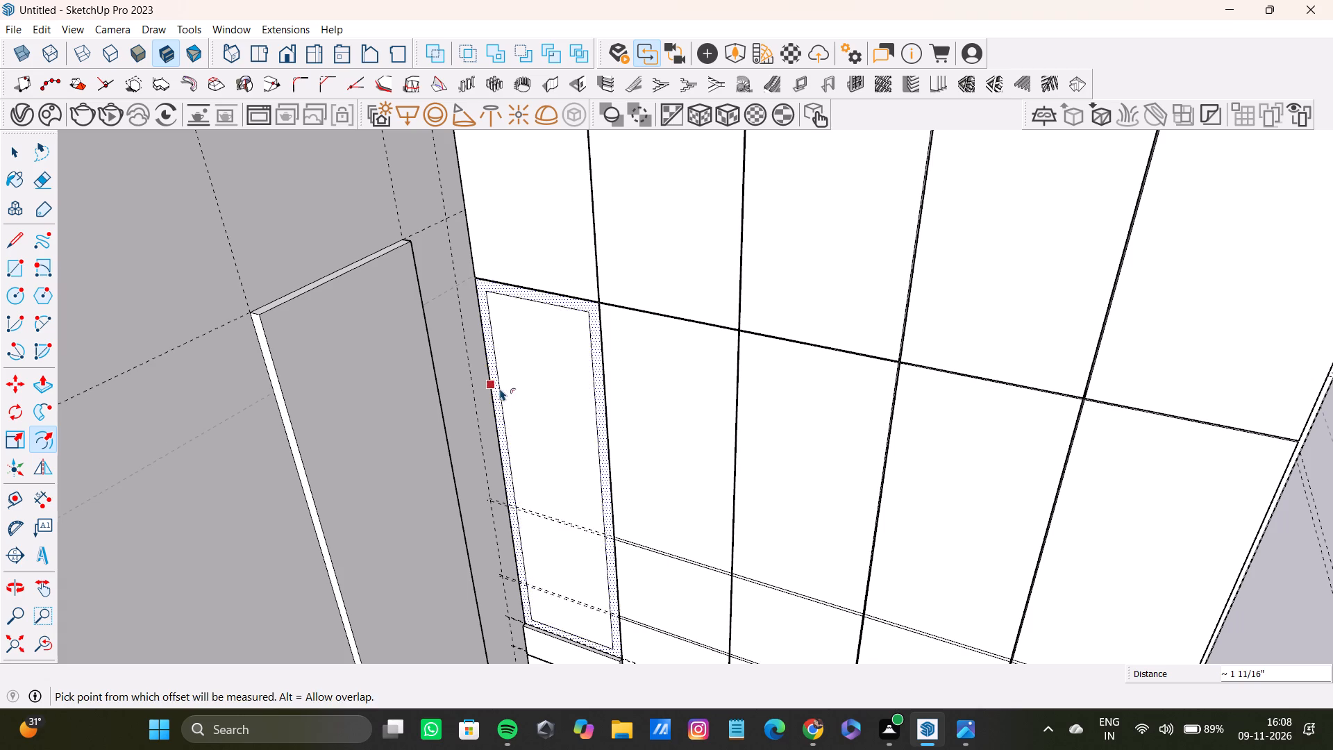
Inspect the offset frame on the first cabinet door from several angles, from its upper edge down to the raised panels.
scroll(500, 388, down, 5)
shift+middle_drag(501, 396, 551, 436)
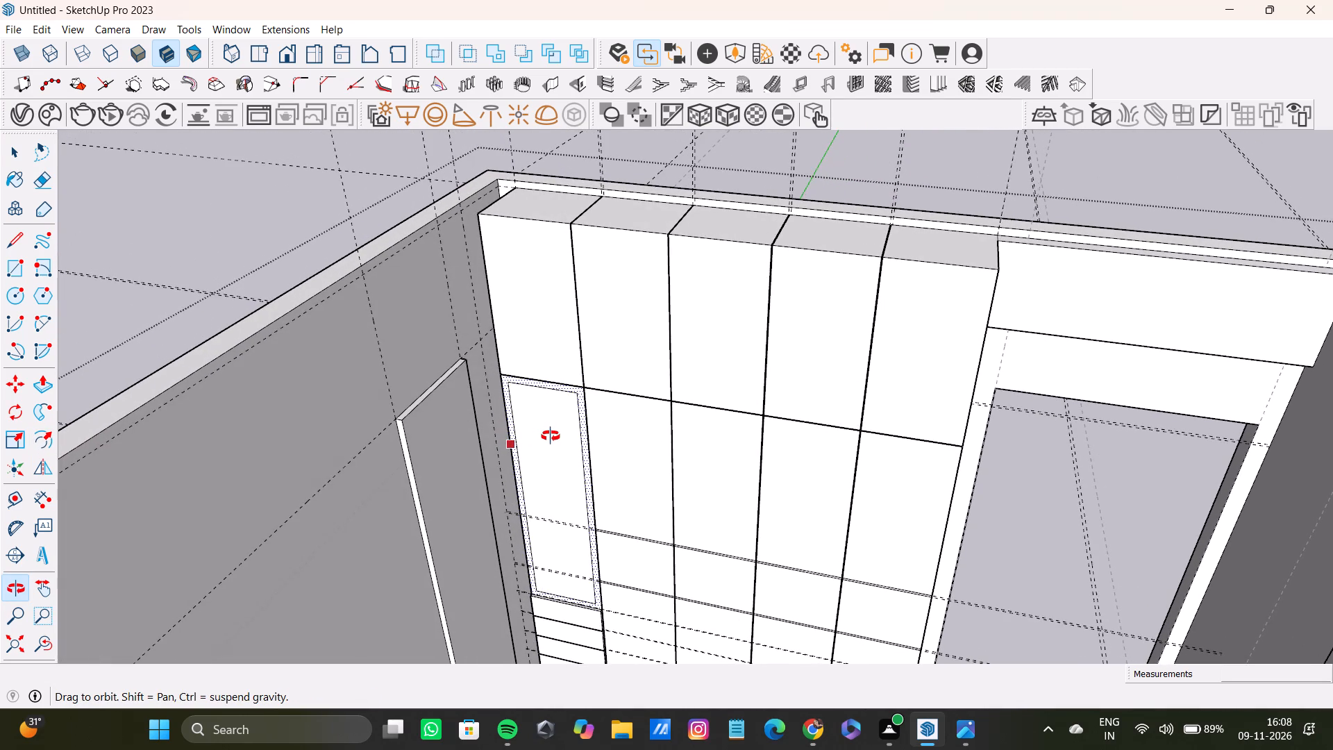
shift+middle_drag(551, 436, 562, 390)
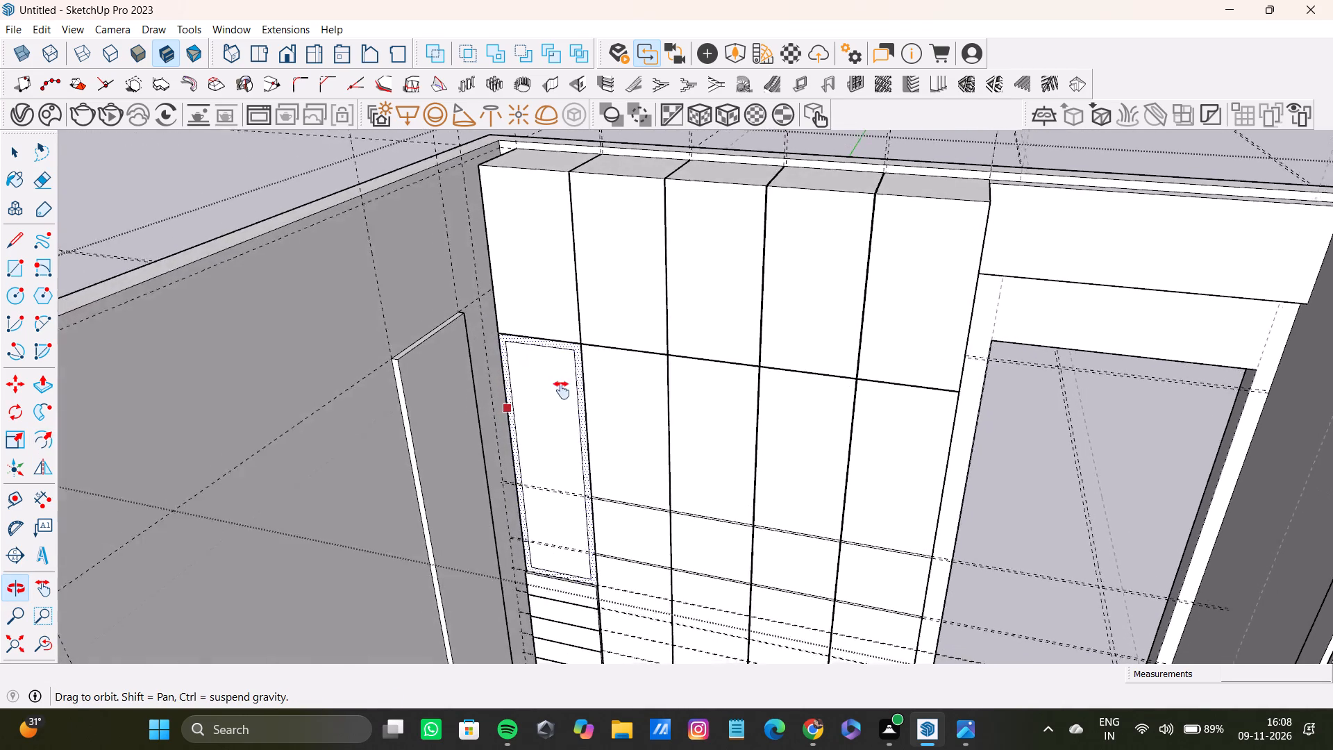
shift+middle_drag(562, 390, 567, 407)
scroll(567, 406, up, 8)
middle_drag(586, 434, 466, 411)
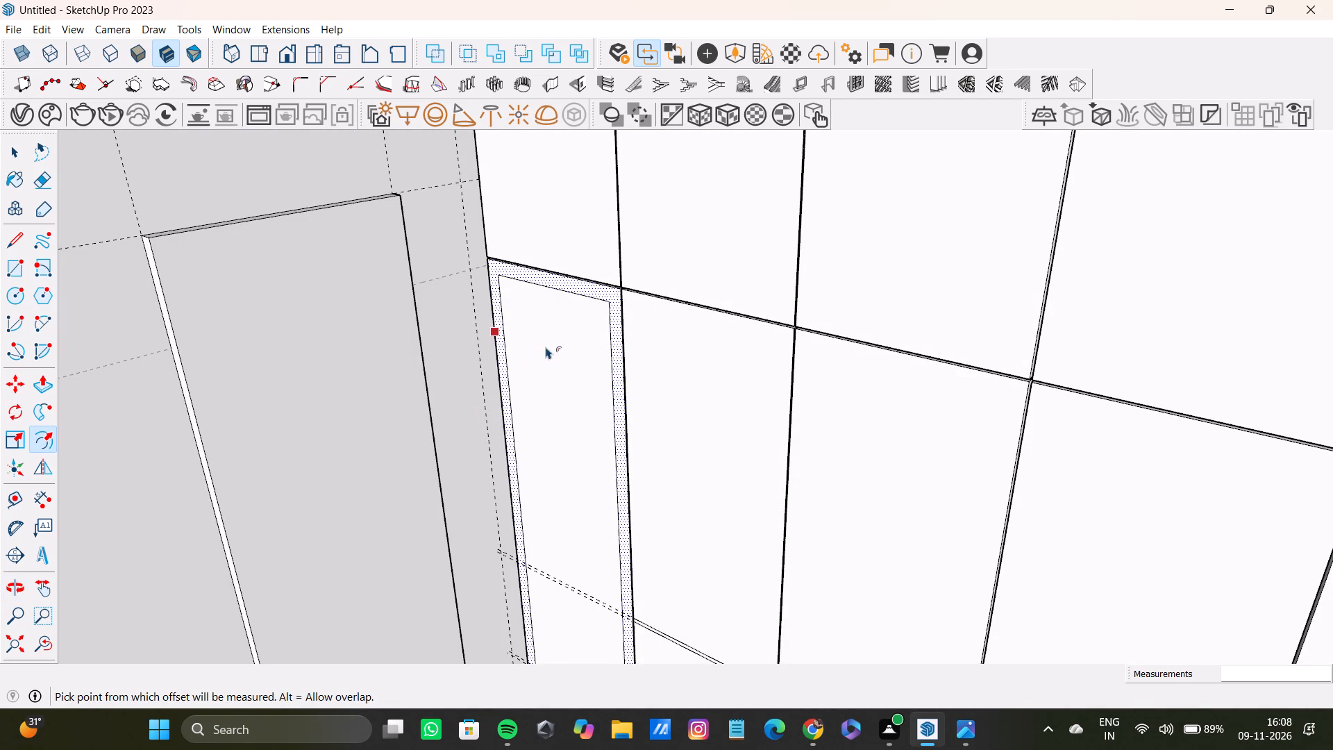
scroll(630, 349, down, 6)
shift+middle_drag(627, 350, 650, 284)
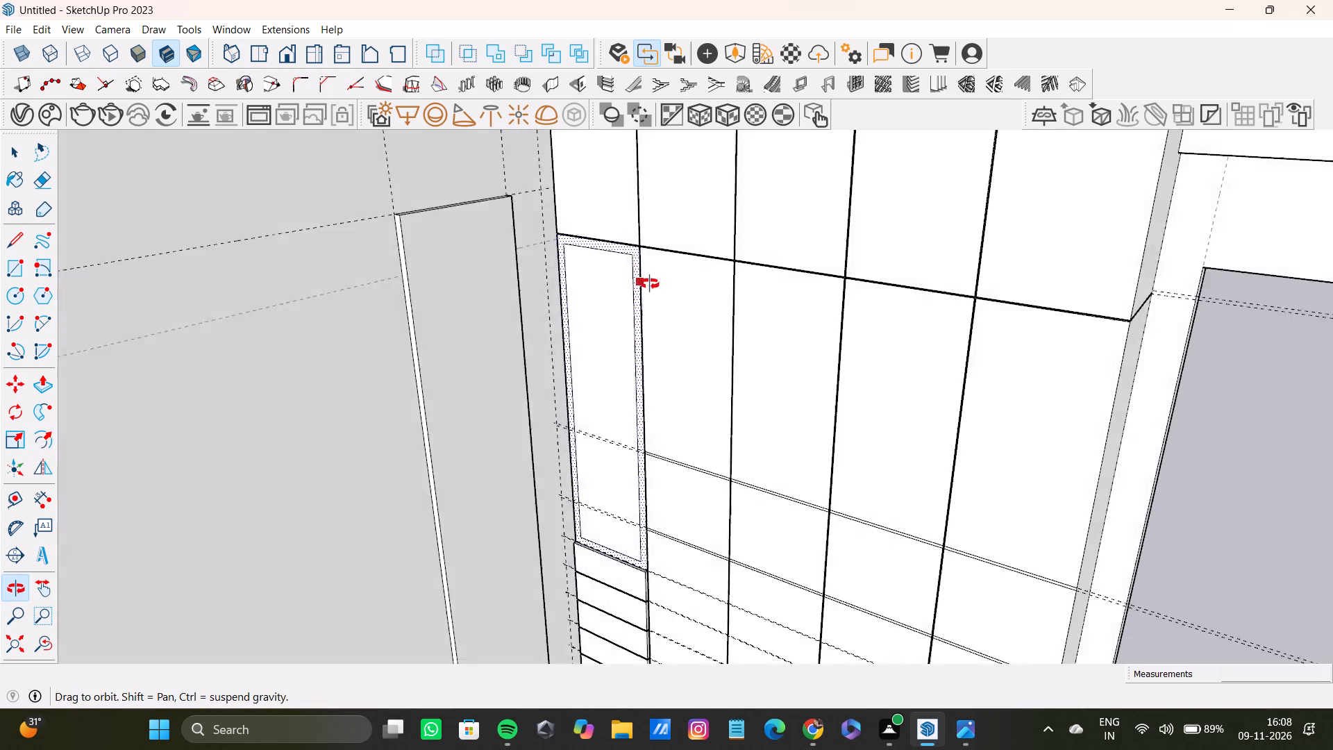
shift+middle_drag(650, 284, 667, 309)
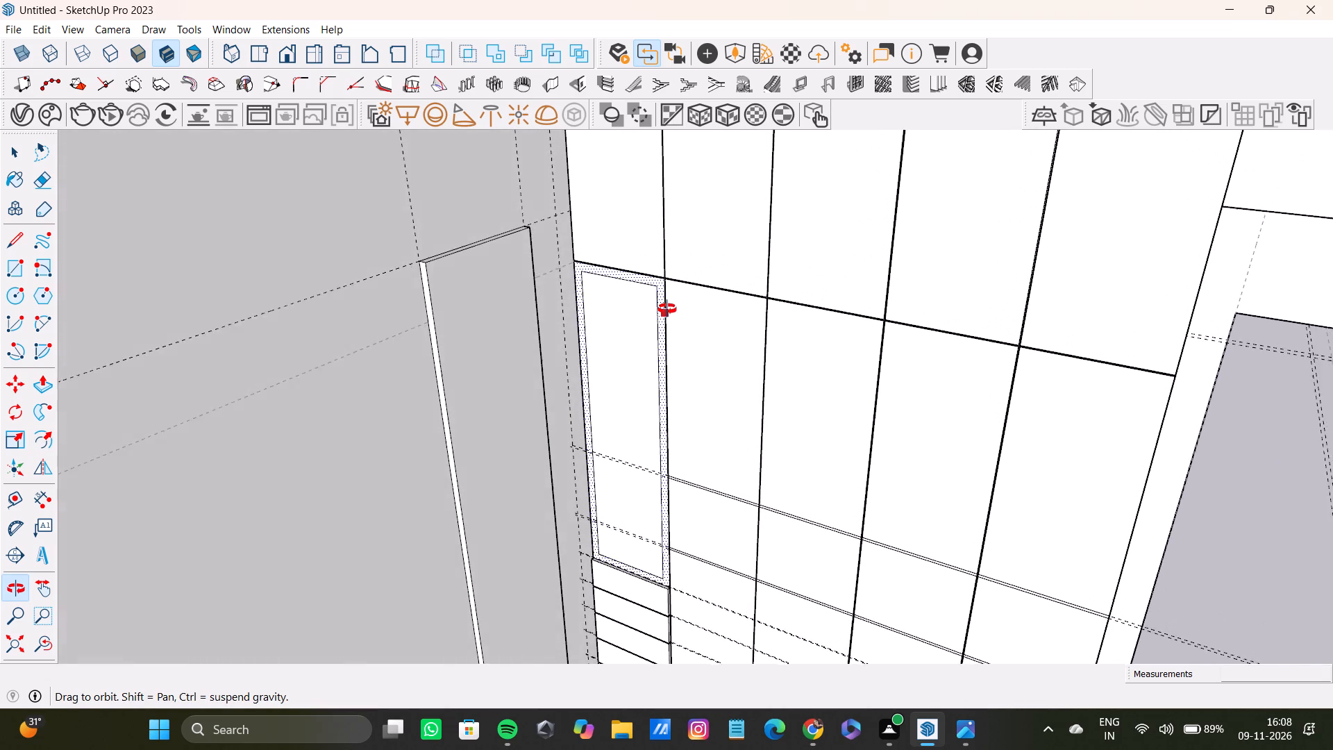
shift+middle_drag(667, 309, 637, 213)
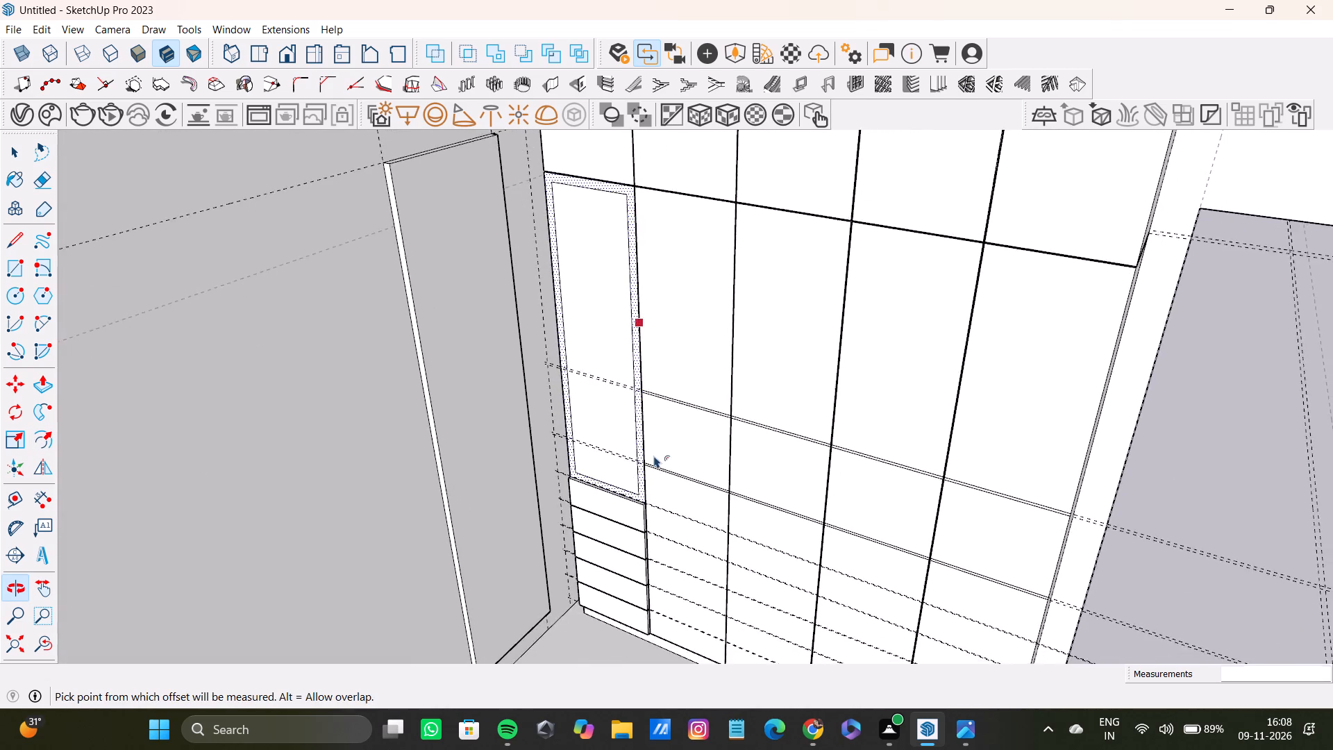
Select the front face of the uppermost raised panel directly below the first door's framed section.
scroll(651, 472, up, 12)
middle_drag(592, 513, 569, 461)
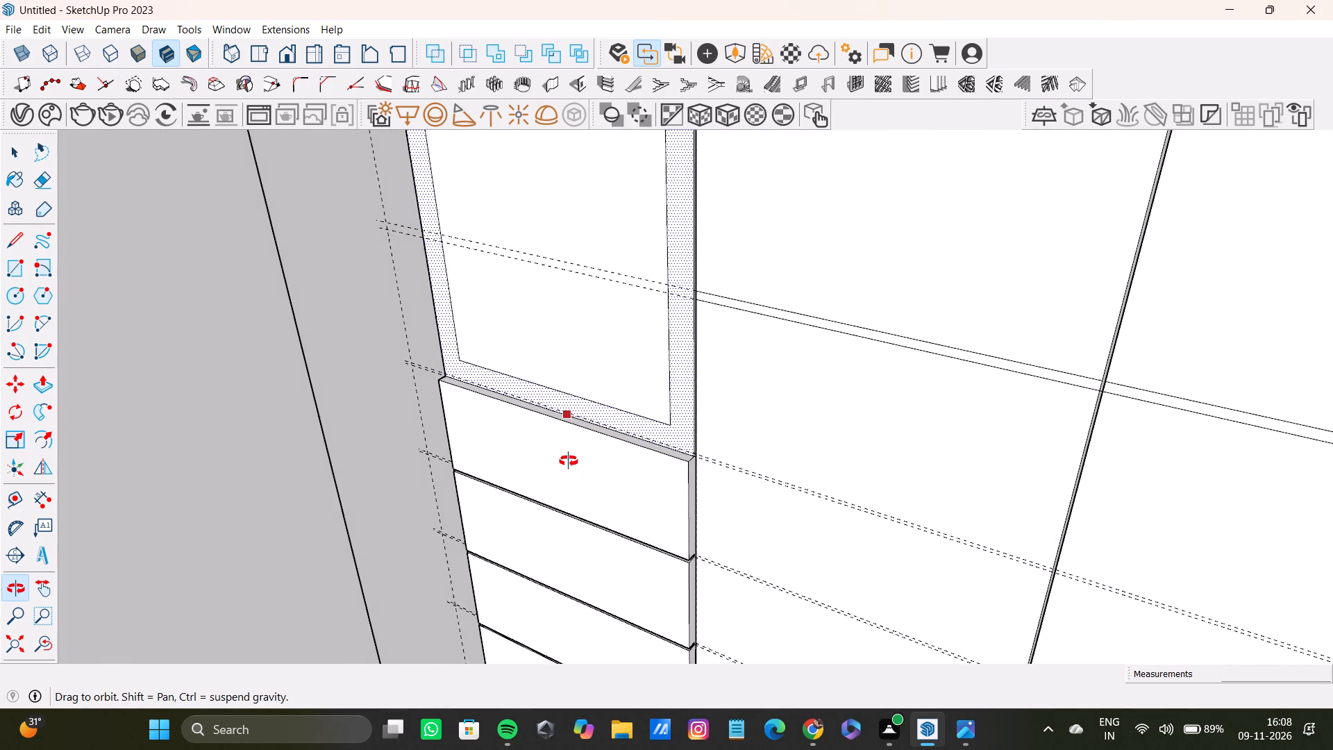
middle_drag(569, 461, 637, 454)
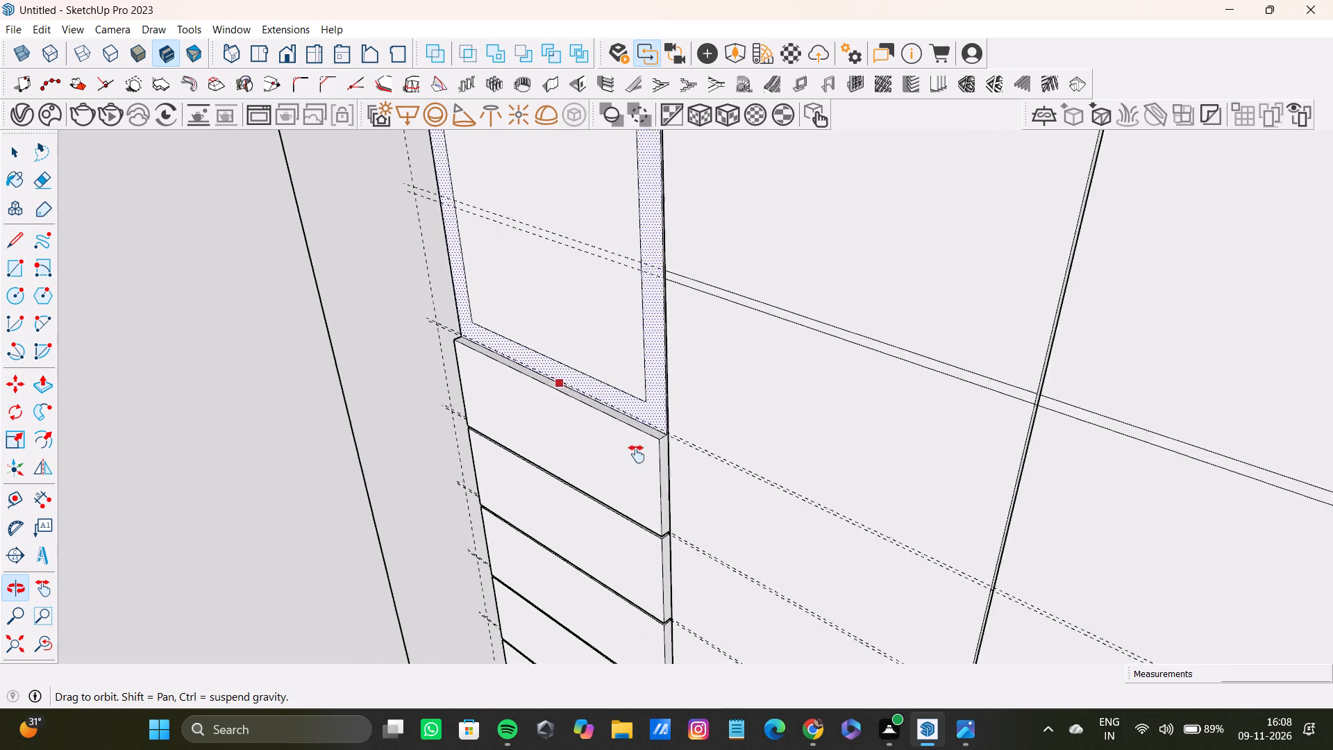
middle_drag(637, 454, 672, 472)
key(space)
click(702, 489)
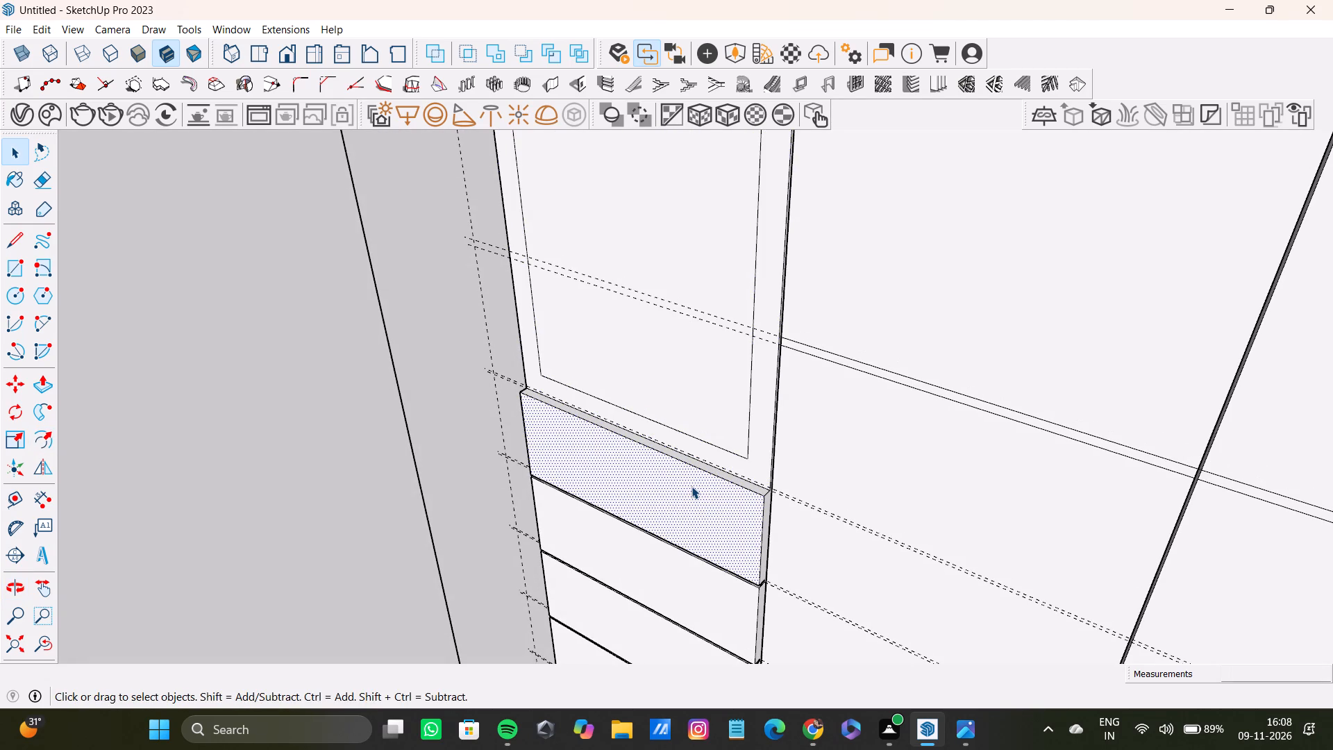
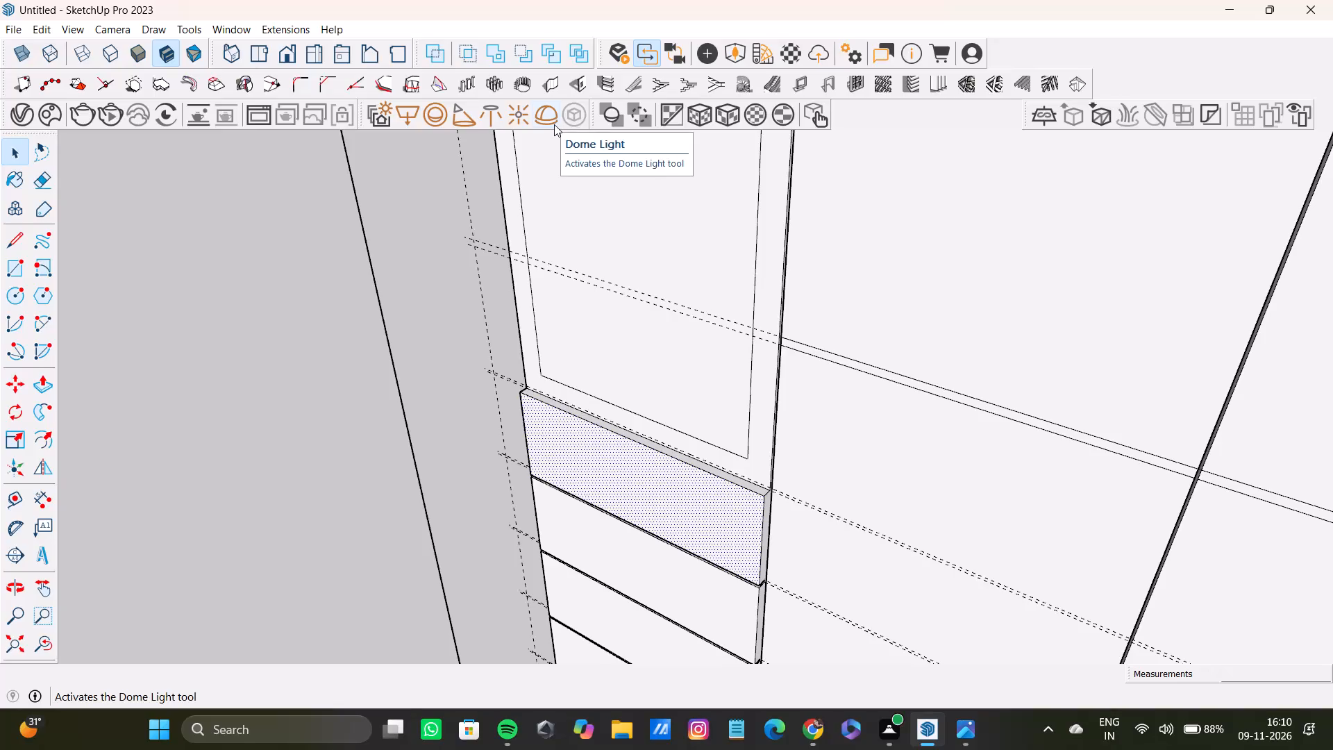
Examine the junction between the first door's bordered section and the uppermost raised panel from several angles.
scroll(738, 530, down, 20)
scroll(738, 530, down, 14)
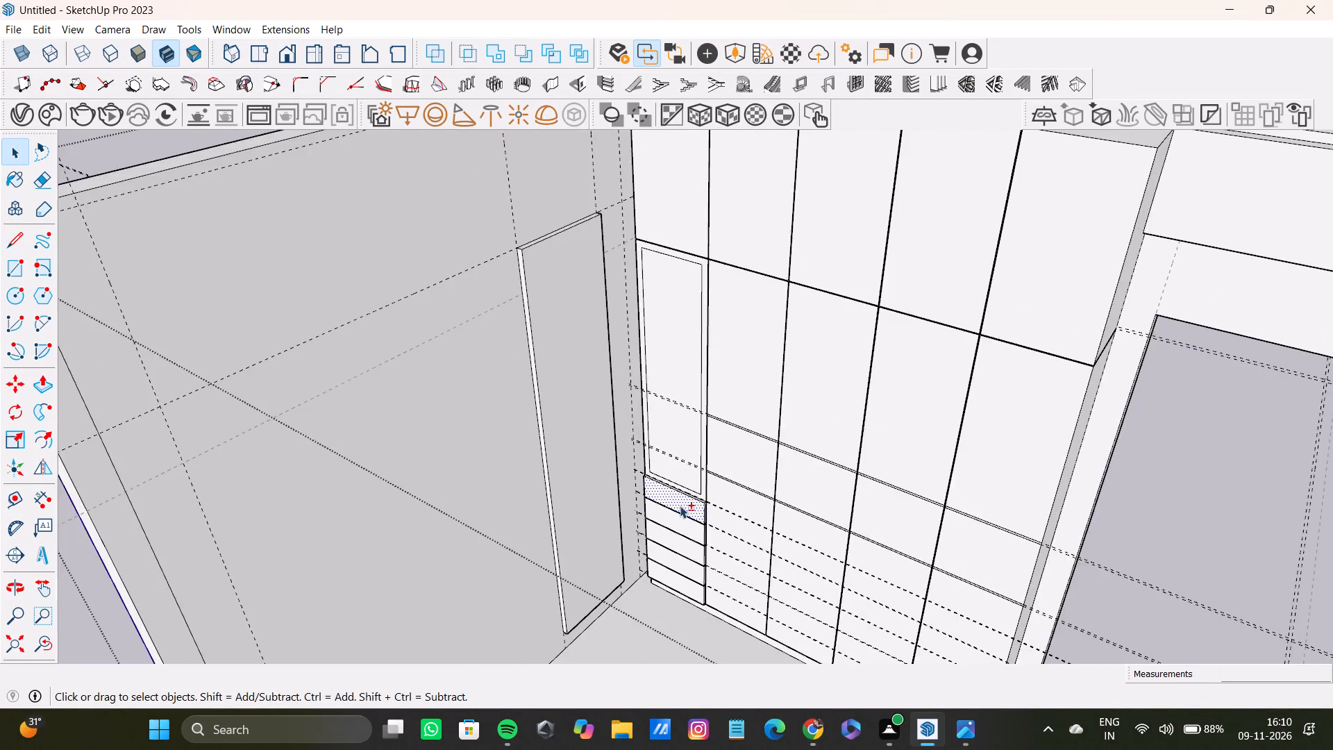
shift+middle_drag(670, 535, 606, 552)
scroll(606, 529, up, 8)
shift+middle_drag(645, 571, 635, 524)
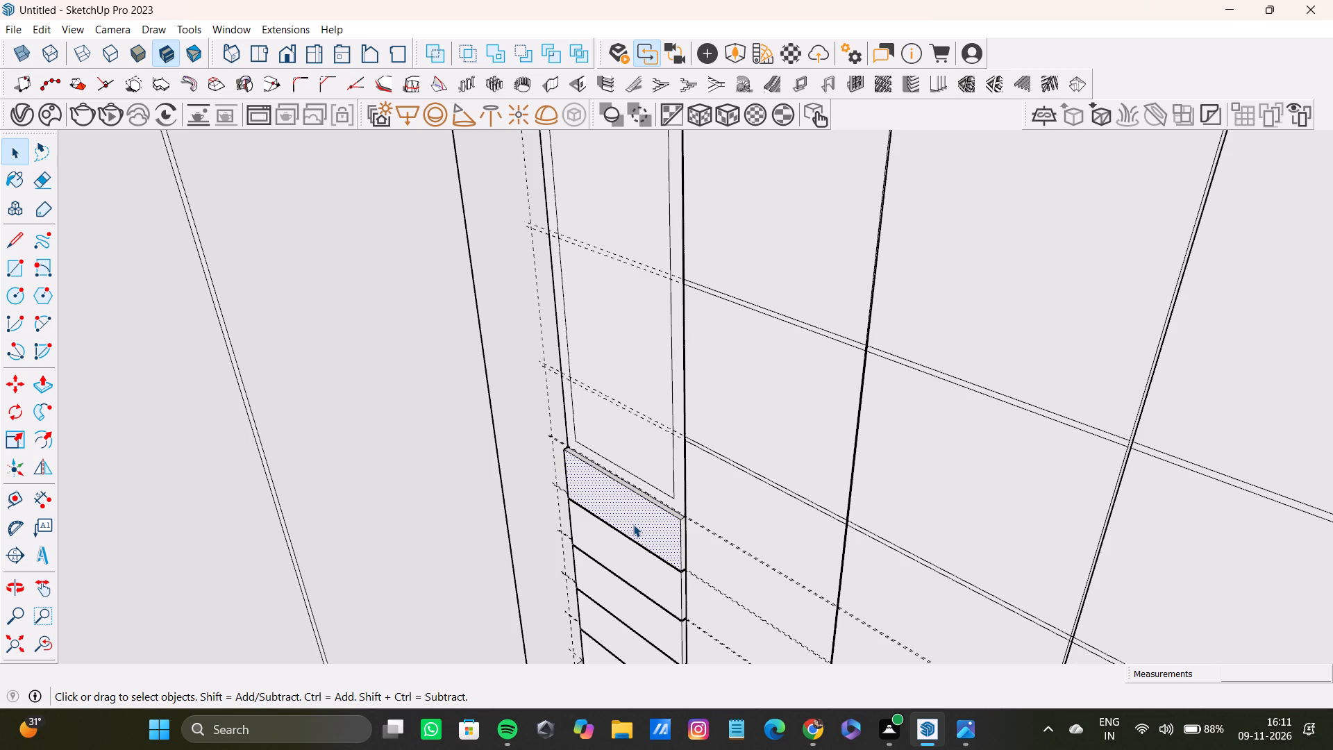
scroll(596, 470, down, 16)
shift+middle_drag(660, 505, 660, 531)
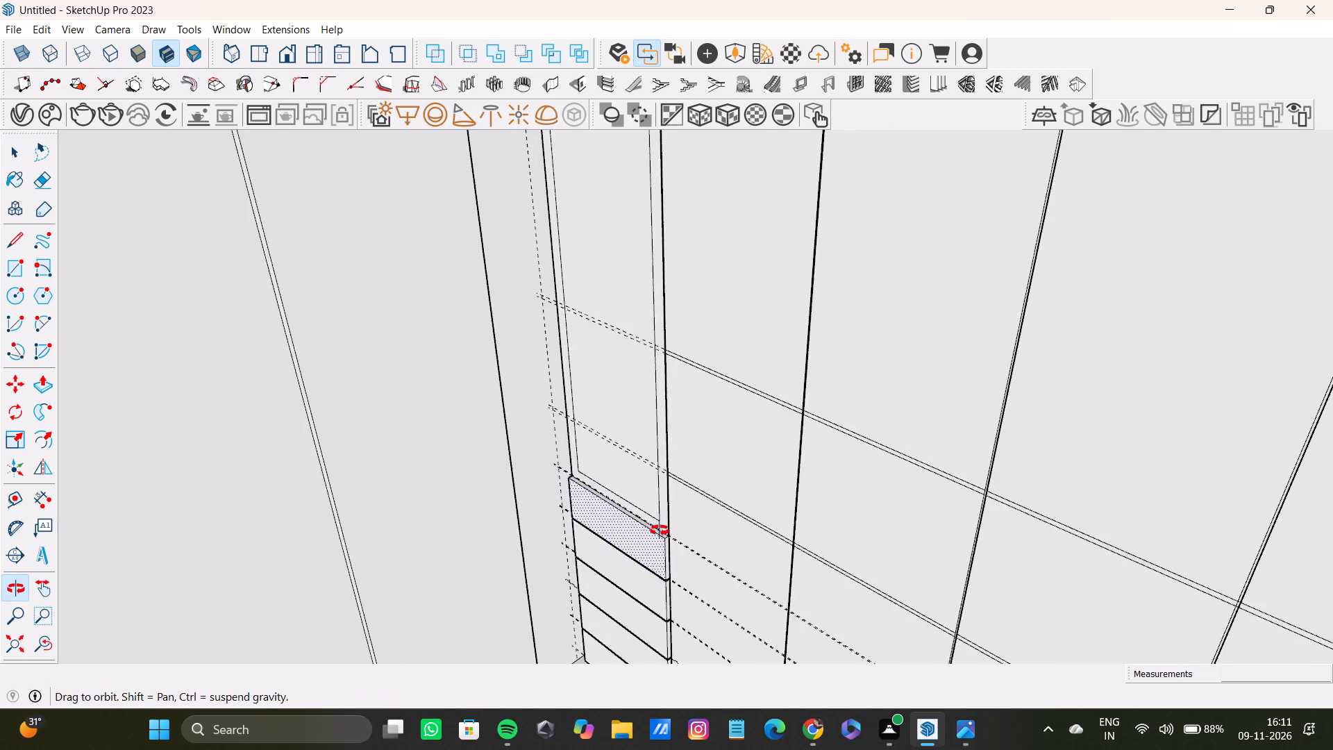
shift+middle_drag(660, 531, 687, 533)
scroll(678, 526, up, 8)
shift+middle_drag(707, 523, 701, 496)
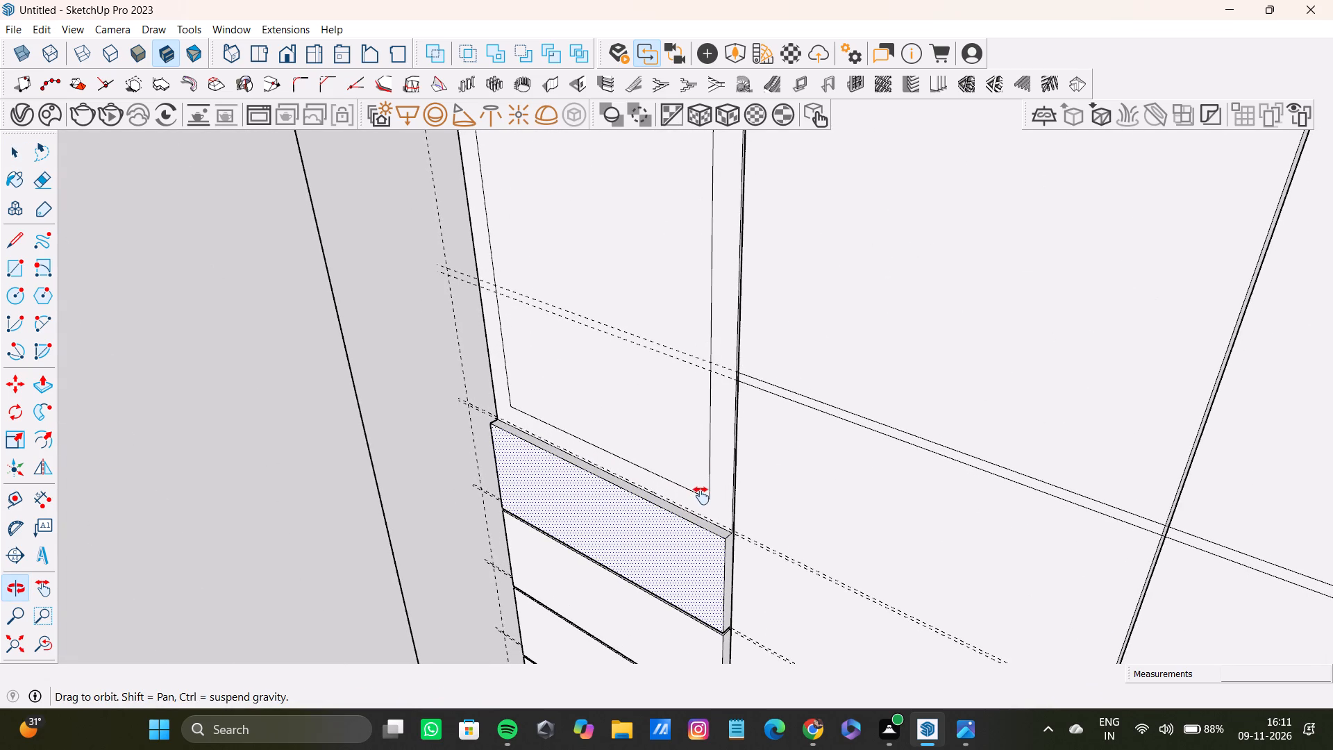
shift+middle_drag(701, 496, 697, 515)
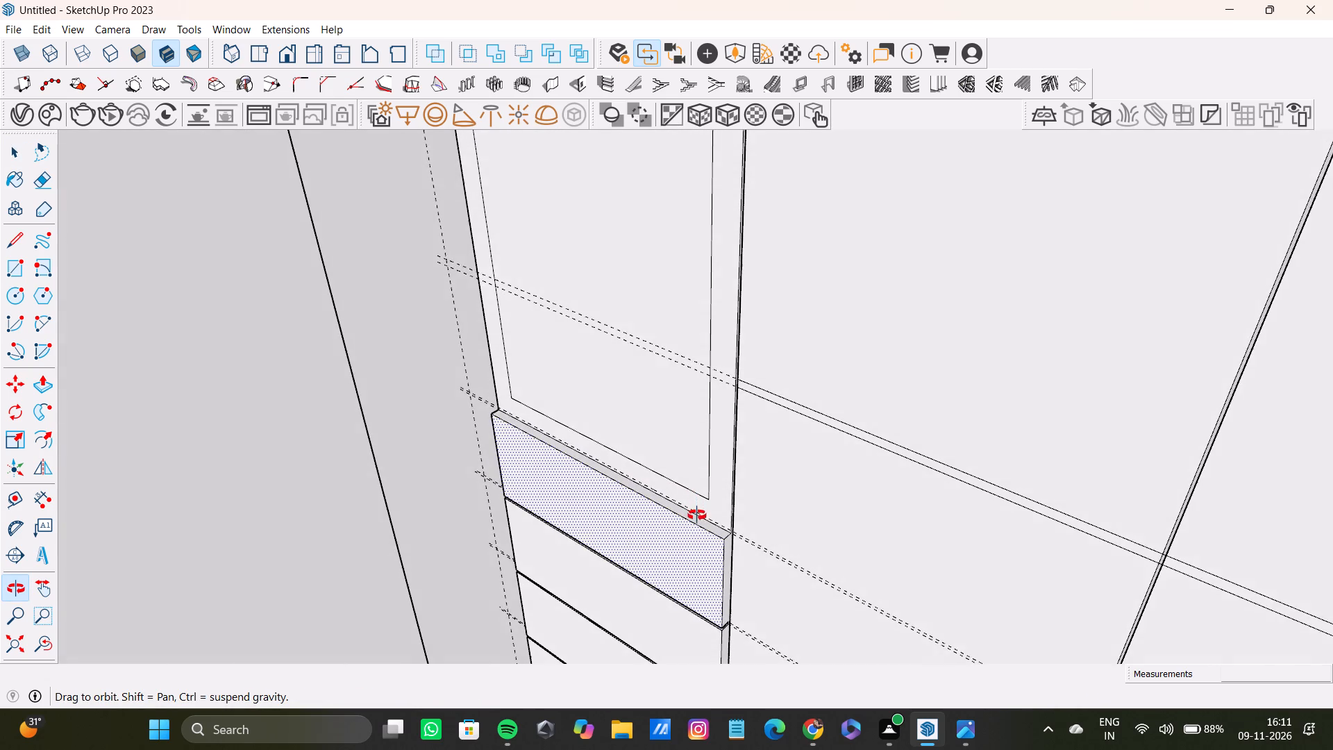
shift+middle_drag(697, 515, 692, 495)
Select the border frame face surrounding the first cabinet door's section above the raised panels.
scroll(701, 494, up, 8)
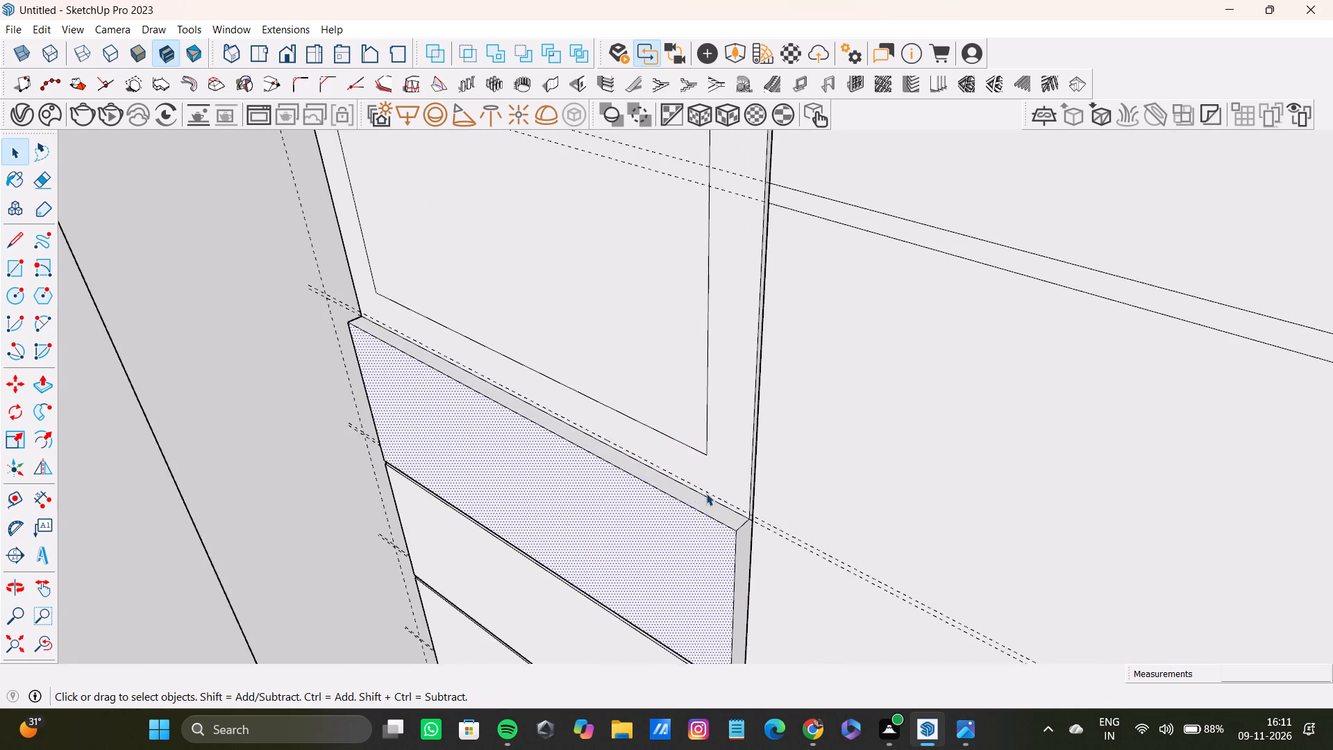
scroll(706, 493, up, 2)
click(710, 476)
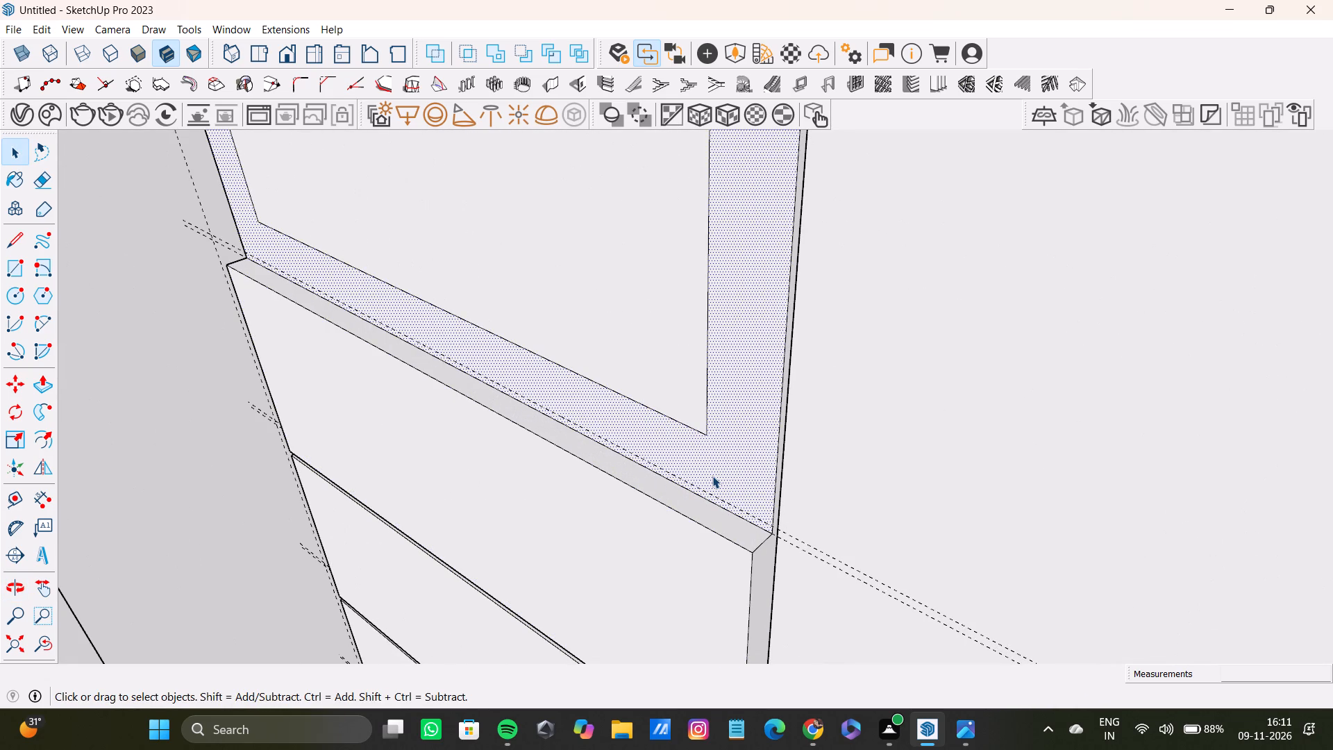
text([p)
Draw a line about 1' 9" long across the bottom of the first door's frame, following the guide just above the uppermost raised panel.
scroll(733, 502, up, 5)
scroll(737, 494, down, 3)
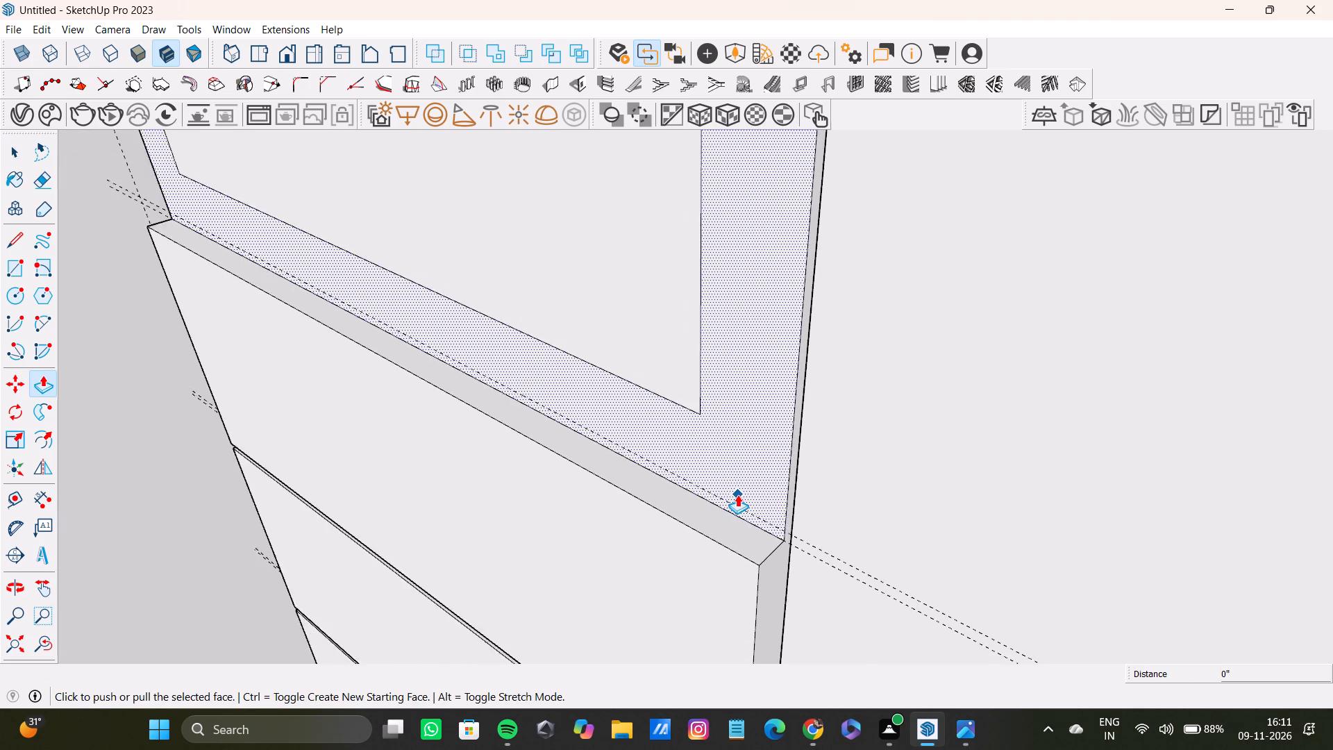
scroll(737, 494, down, 4)
shift+middle_drag(737, 494, 932, 532)
scroll(715, 499, up, 4)
shift+middle_drag(721, 517, 800, 531)
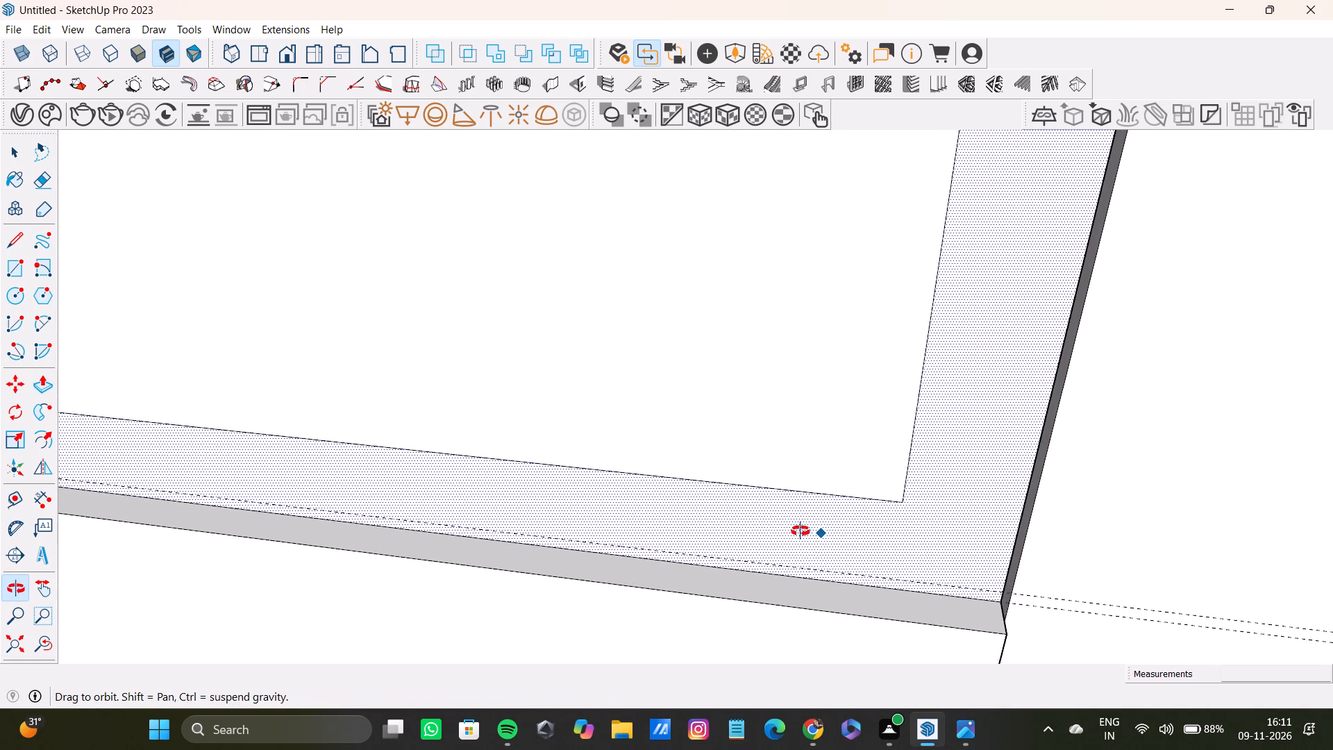
shift+middle_drag(800, 531, 891, 519)
key(t)
scroll(749, 539, up, 12)
scroll(676, 515, down, 14)
middle_drag(672, 520, 682, 510)
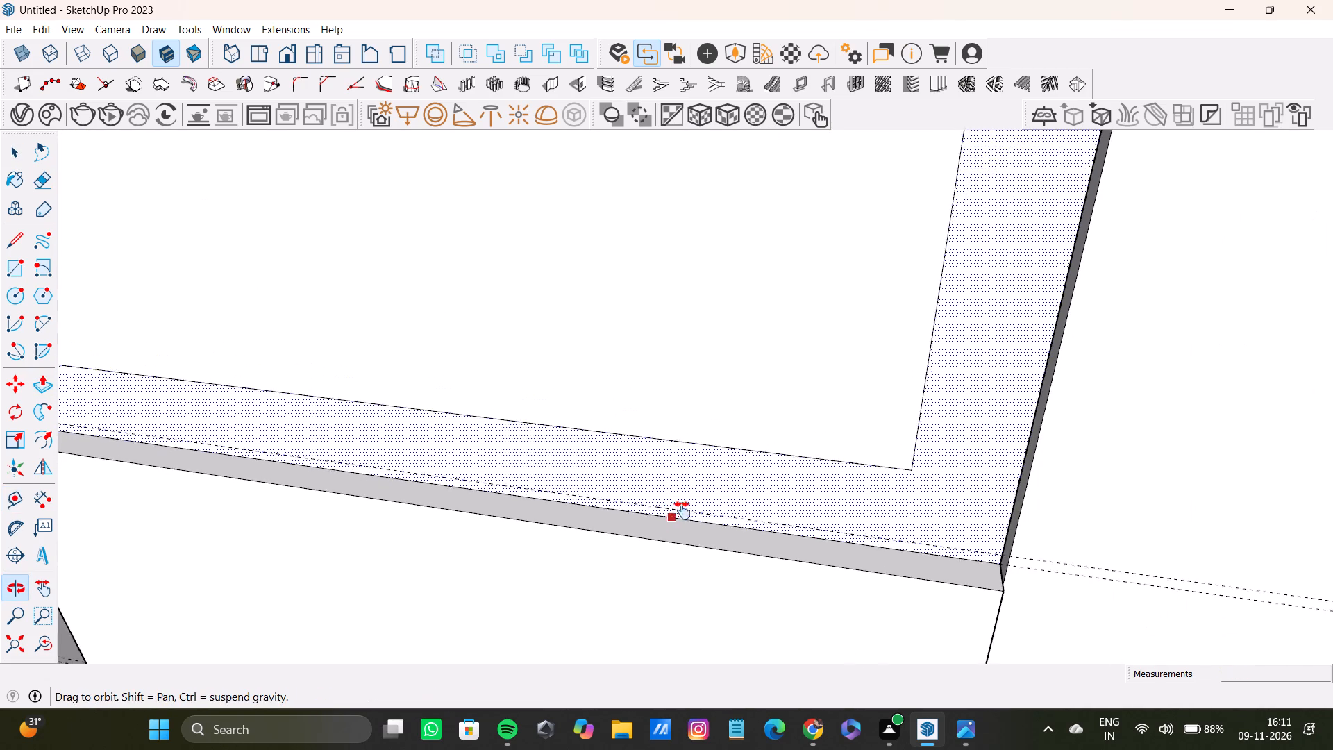
middle_drag(682, 510, 866, 533)
shift+middle_click(687, 505)
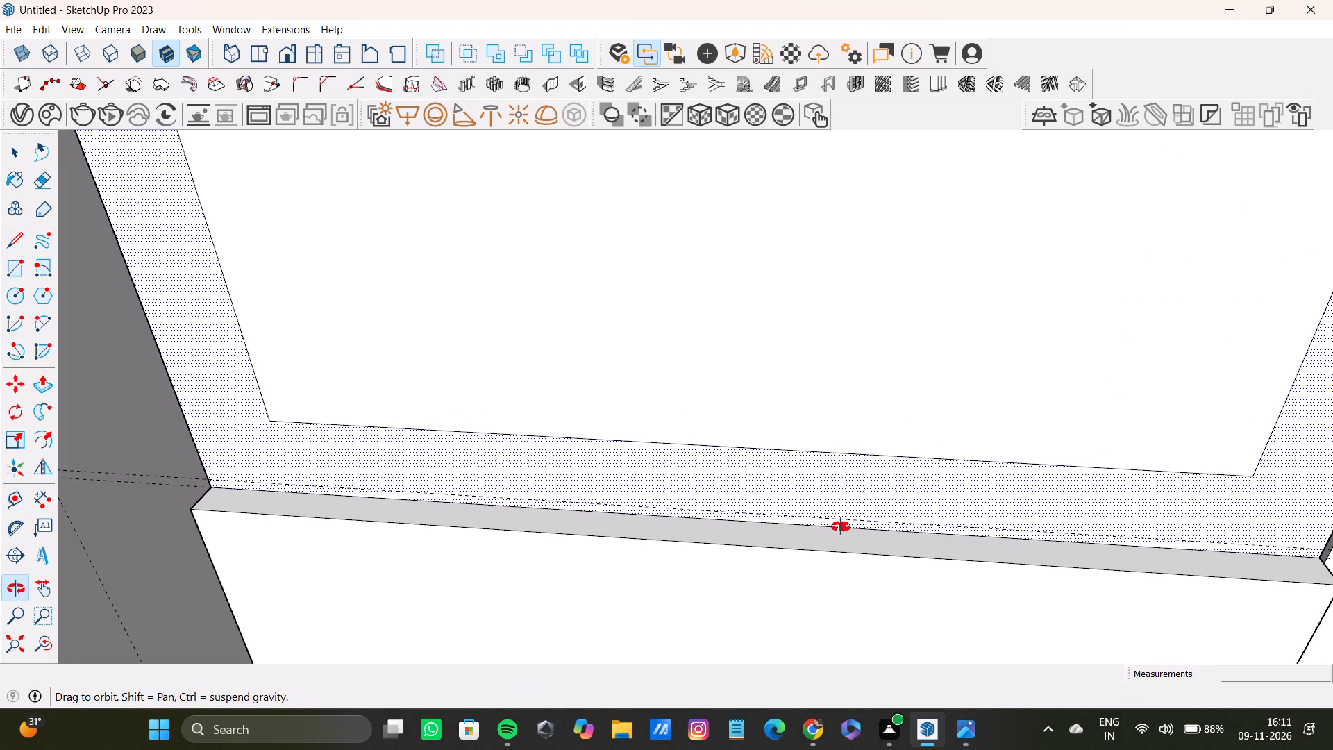
key(l)
scroll(237, 547, up, 7)
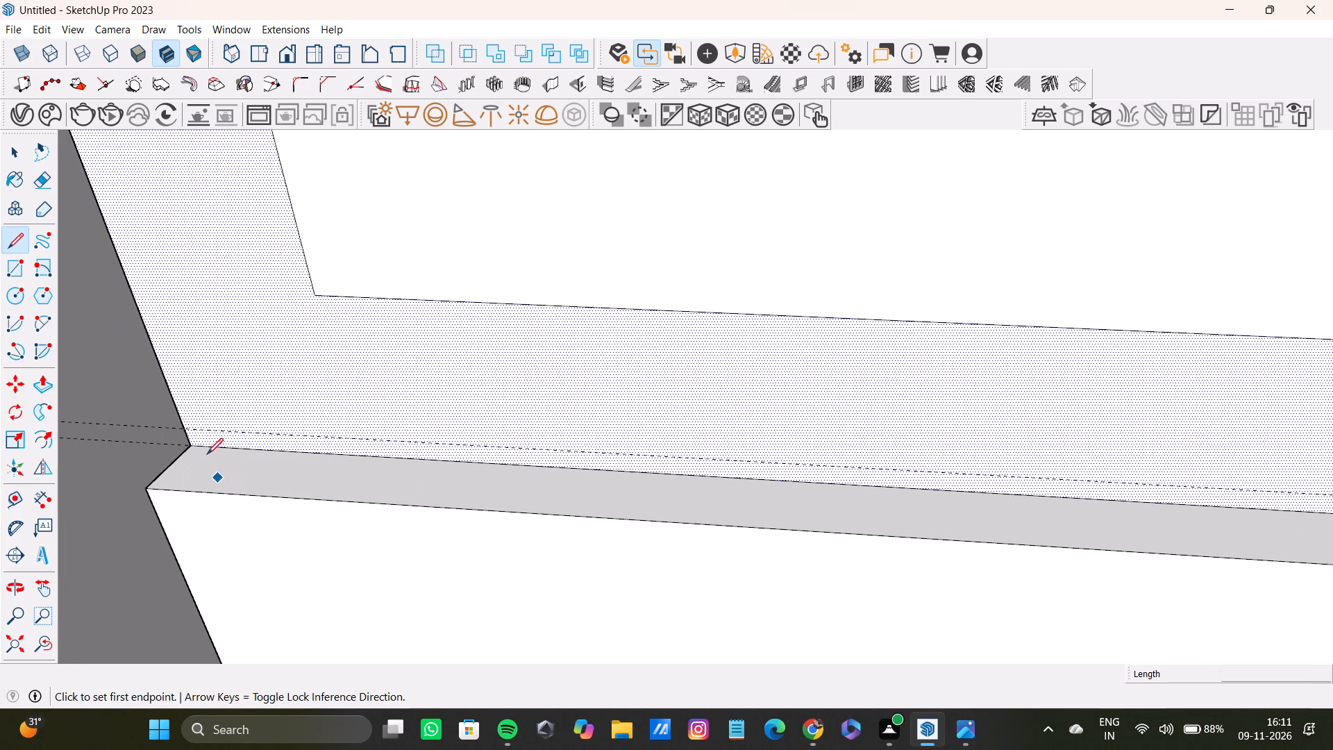
scroll(207, 454, up, 5)
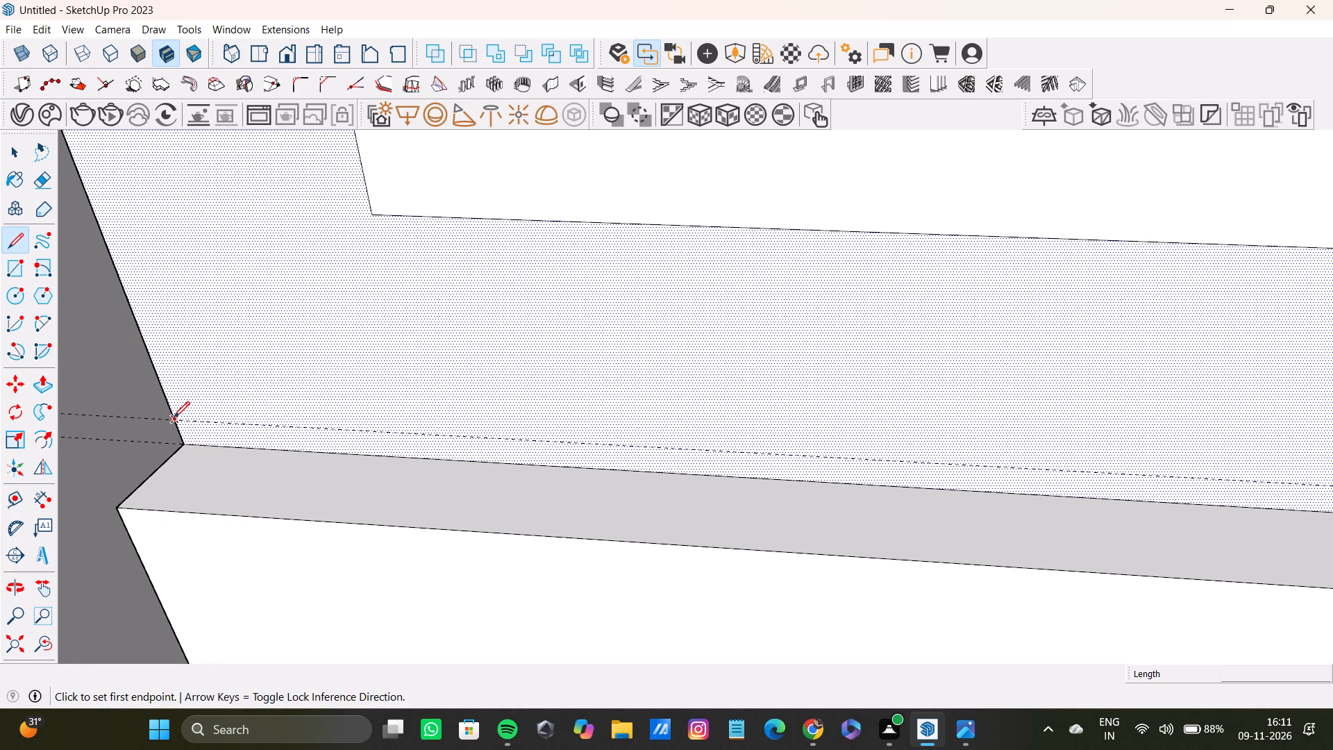
click(174, 417)
scroll(1156, 640, down, 8)
shift+middle_drag(1152, 534, 538, 481)
scroll(1211, 517, down, 4)
shift+middle_drag(1202, 515, 538, 508)
scroll(801, 542, up, 3)
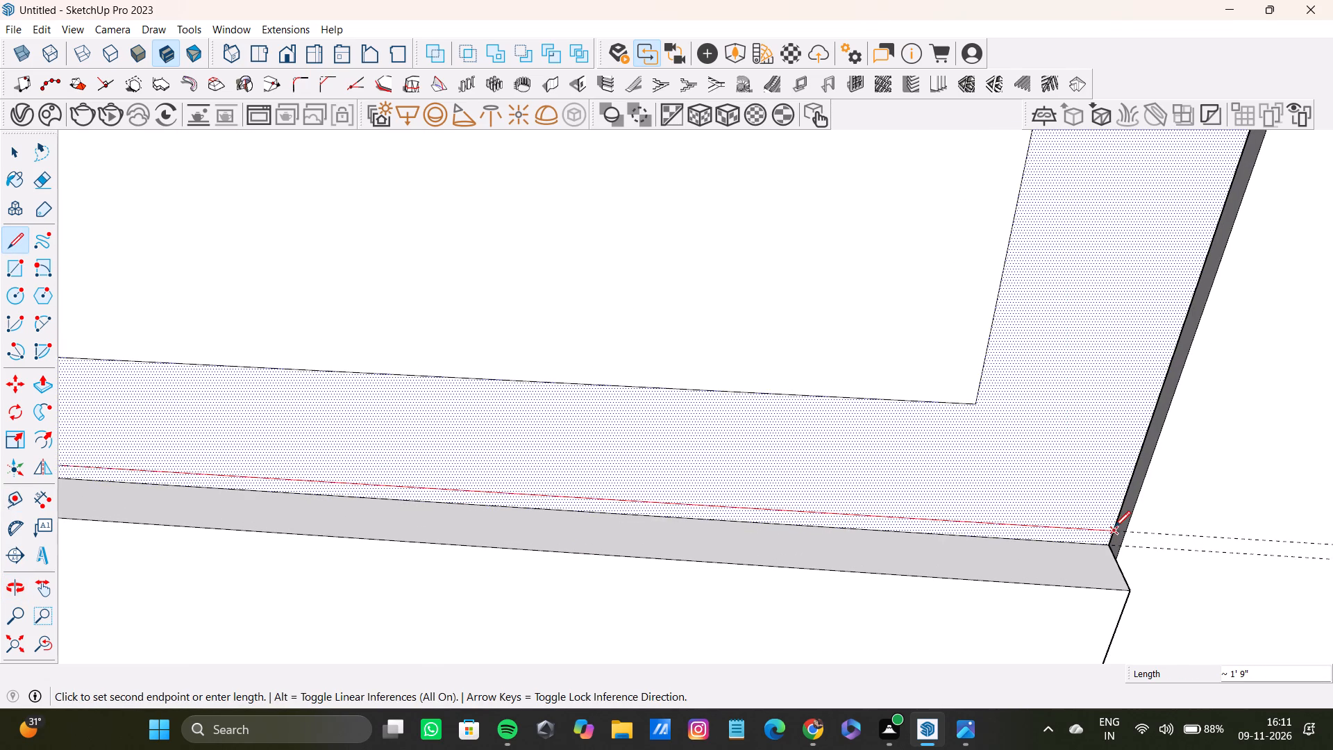
click(1114, 527)
scroll(826, 501, down, 9)
shift+middle_drag(804, 490, 785, 598)
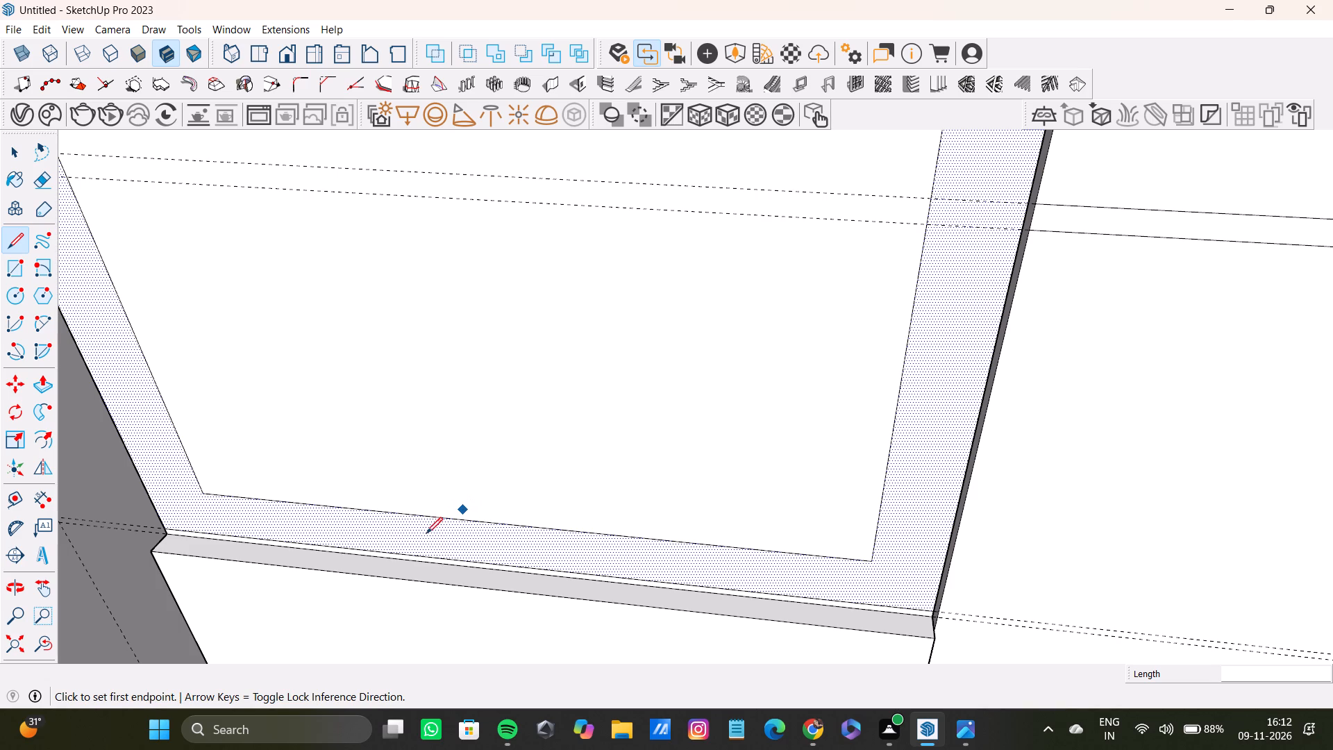
key(space)
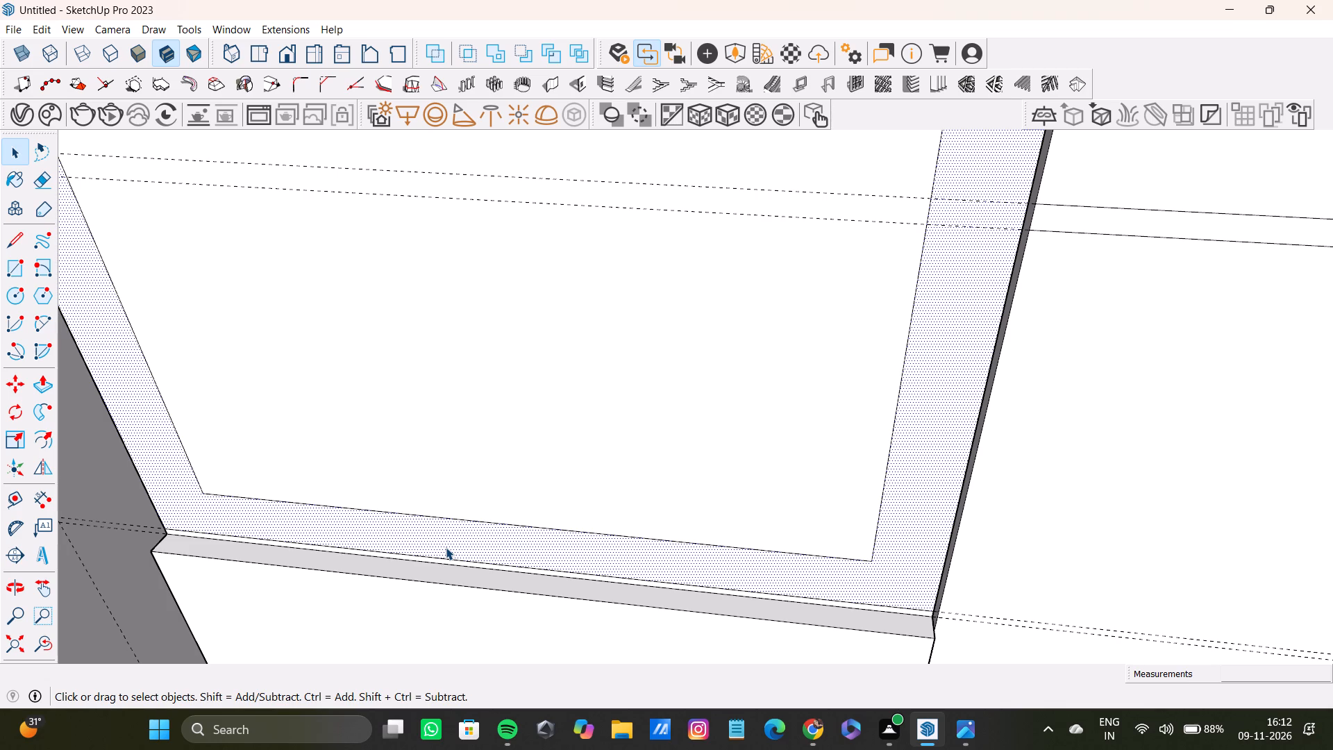
Pull the first door's border frame face outward by 13/16" with Push/Pull, leaving the thin strip below it in place.
scroll(417, 548, down, 8)
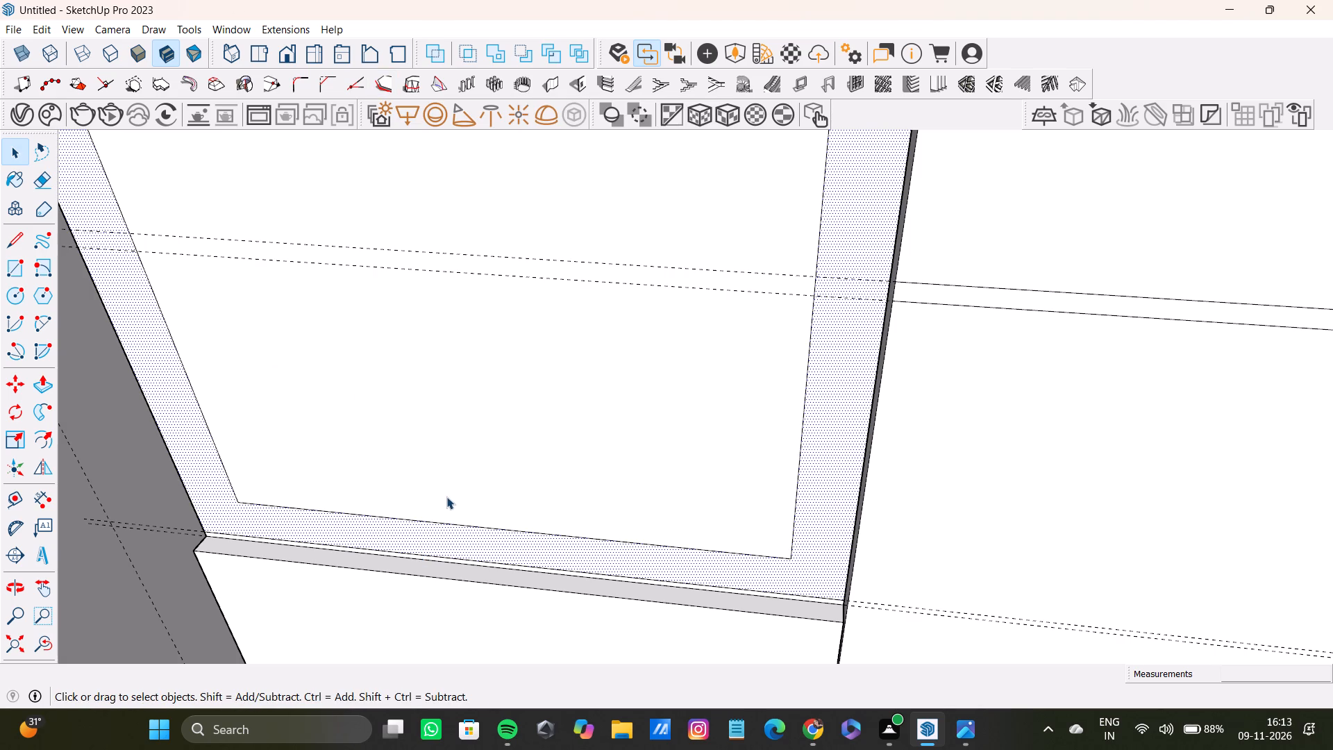
scroll(448, 497, down, 20)
shift+middle_drag(464, 500, 431, 479)
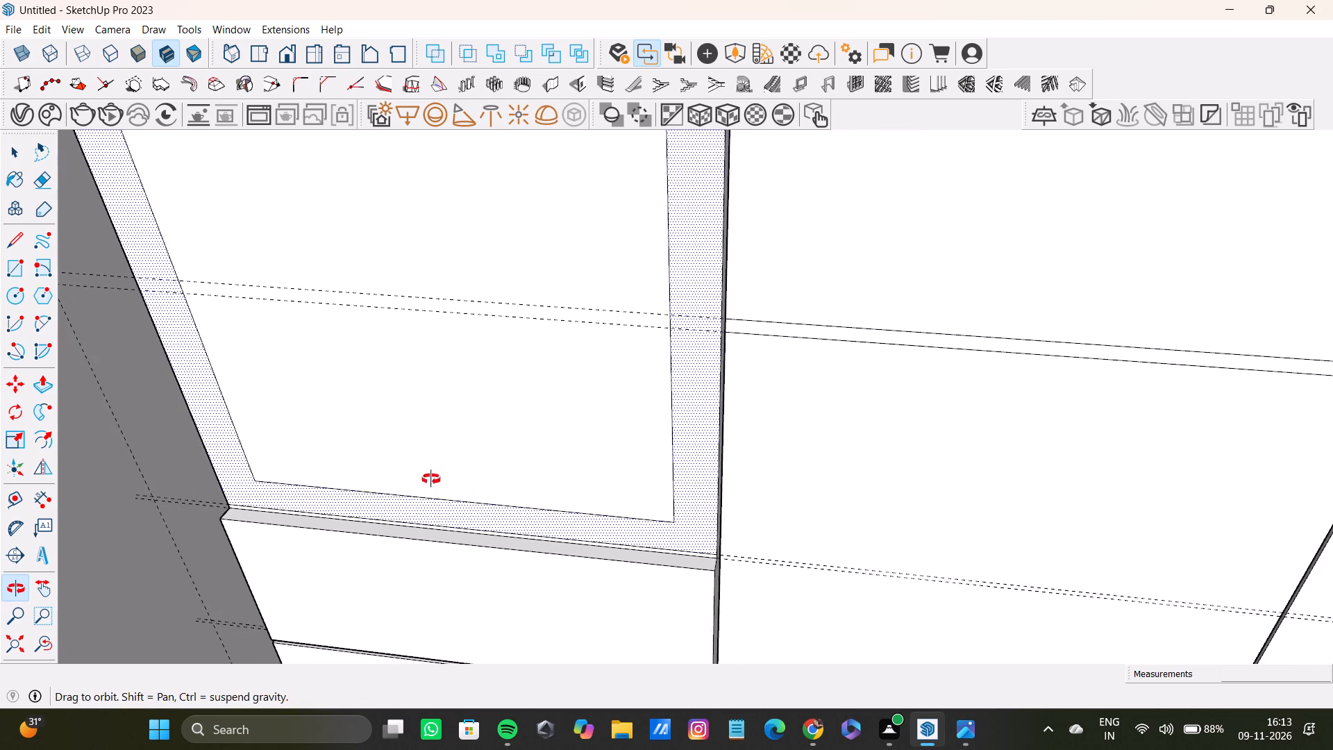
shift+middle_drag(431, 479, 408, 487)
scroll(583, 540, up, 6)
shift+middle_drag(589, 537, 654, 532)
middle_drag(739, 508, 719, 526)
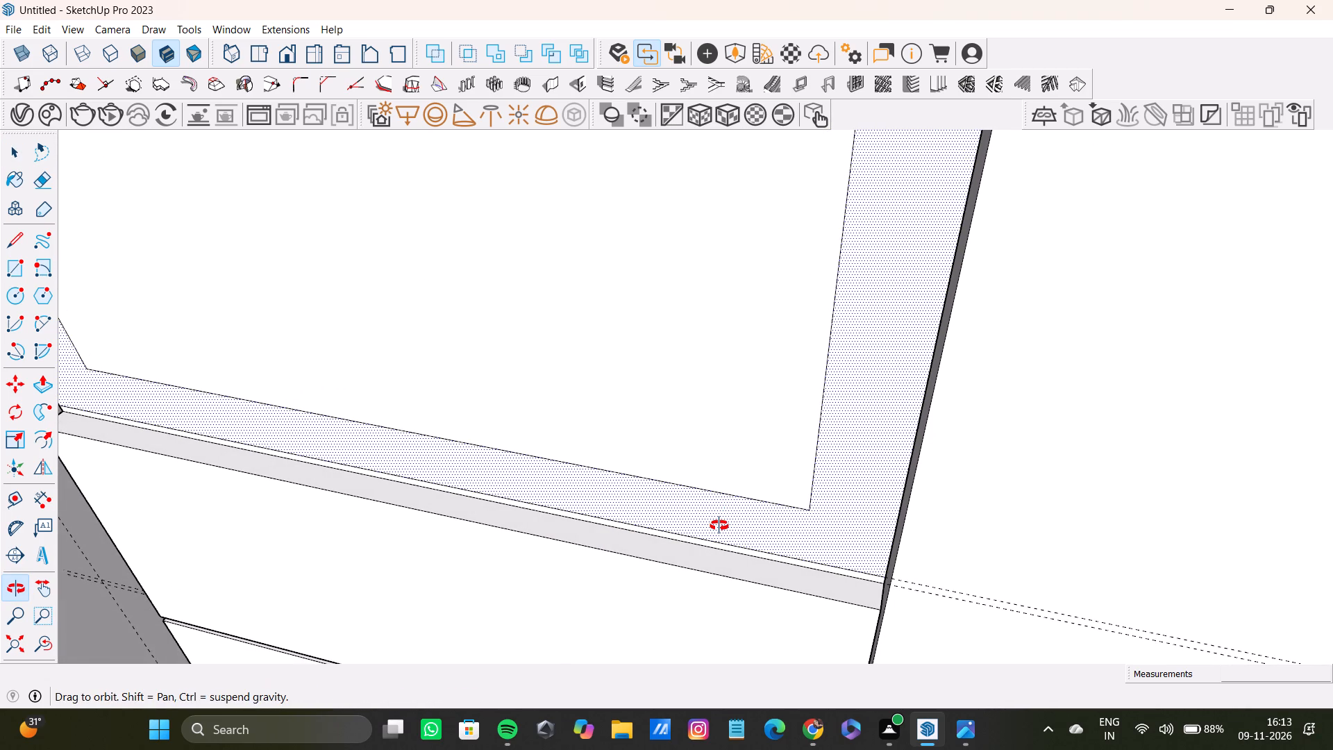
middle_drag(719, 526, 737, 517)
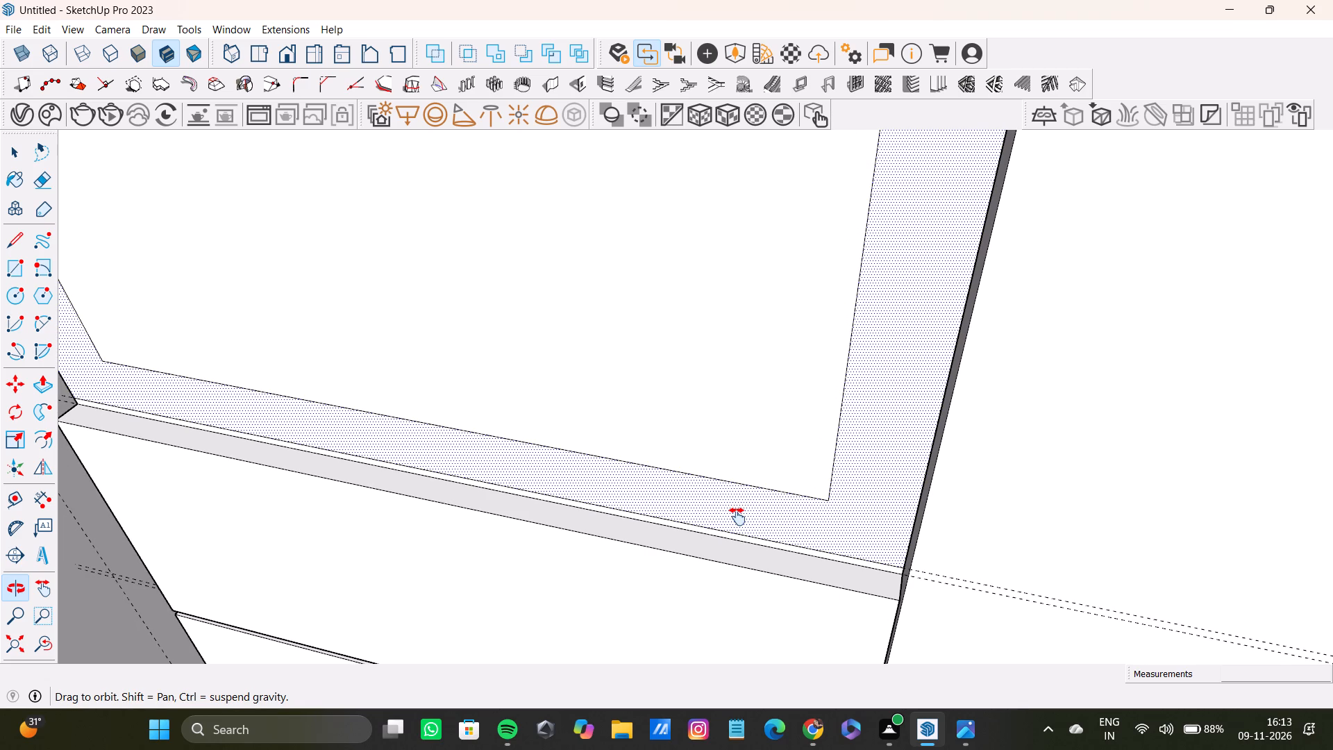
middle_drag(737, 517, 753, 517)
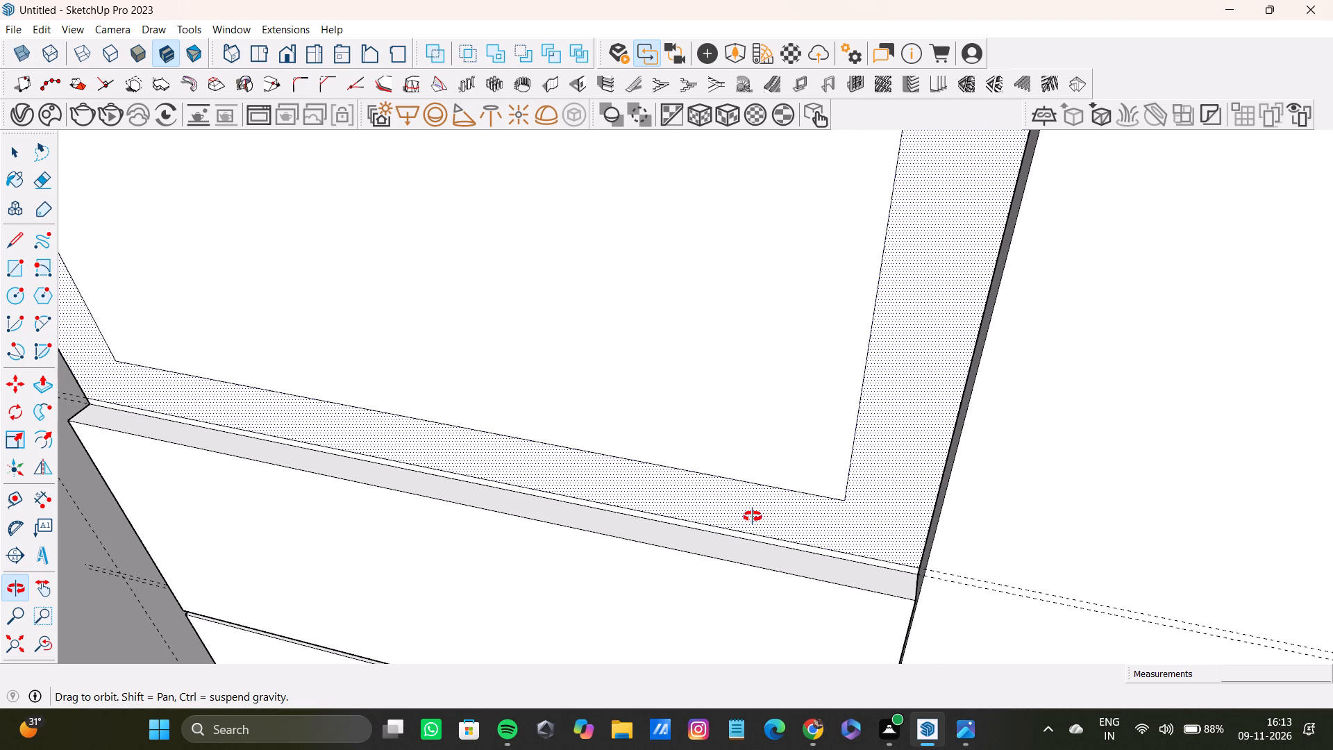
middle_drag(753, 517, 748, 522)
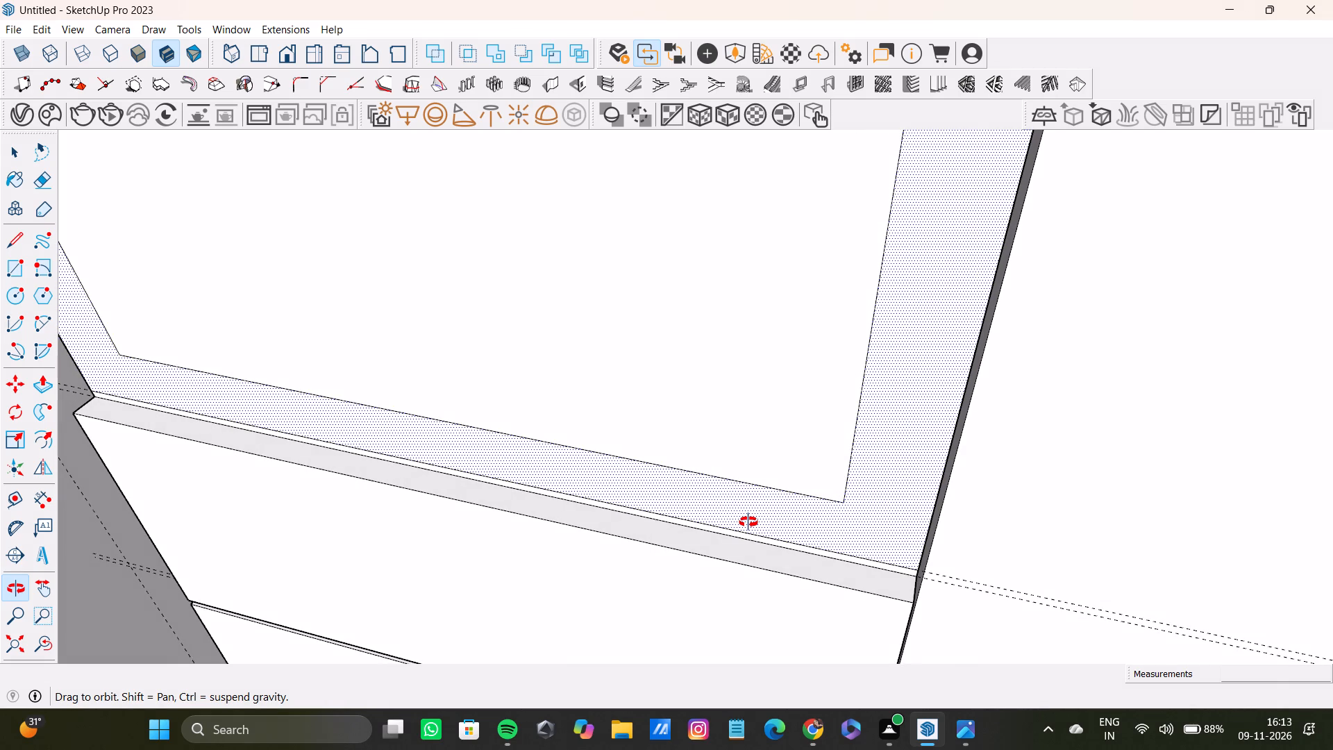
middle_drag(748, 522, 751, 512)
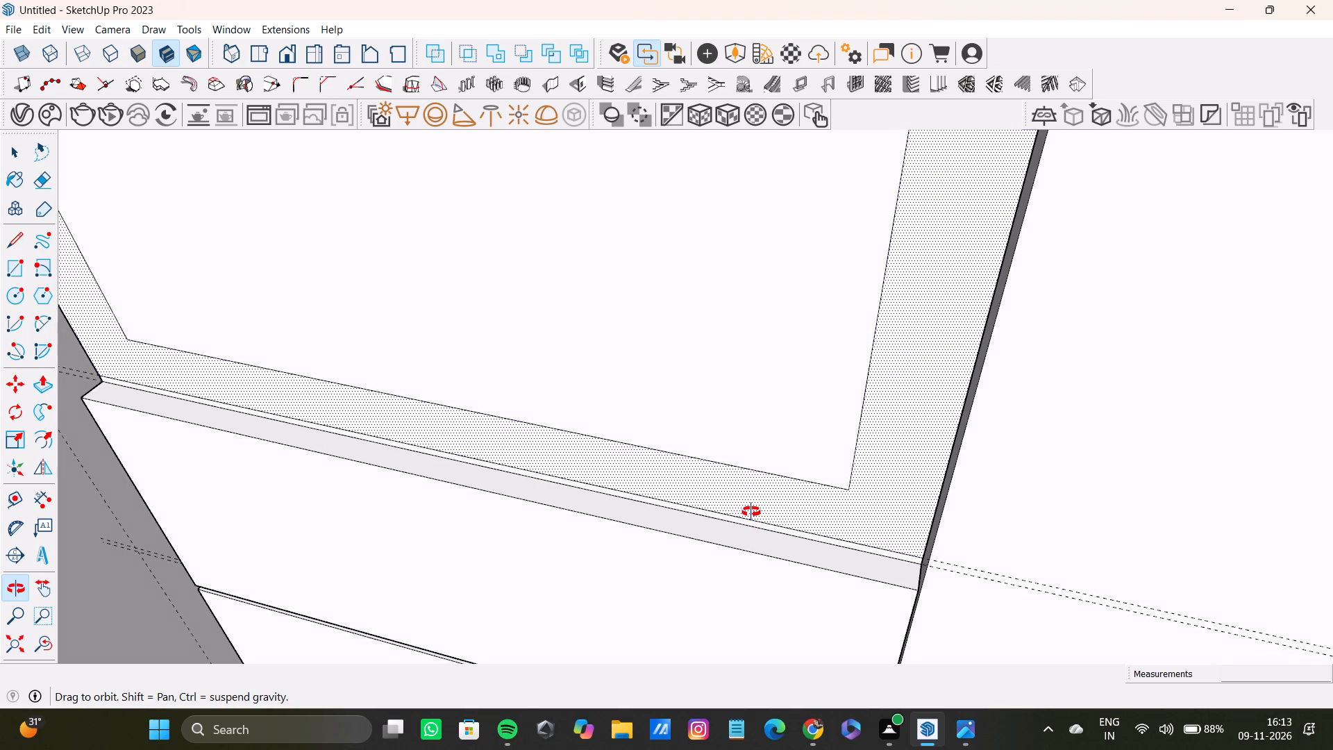
middle_drag(751, 512, 748, 515)
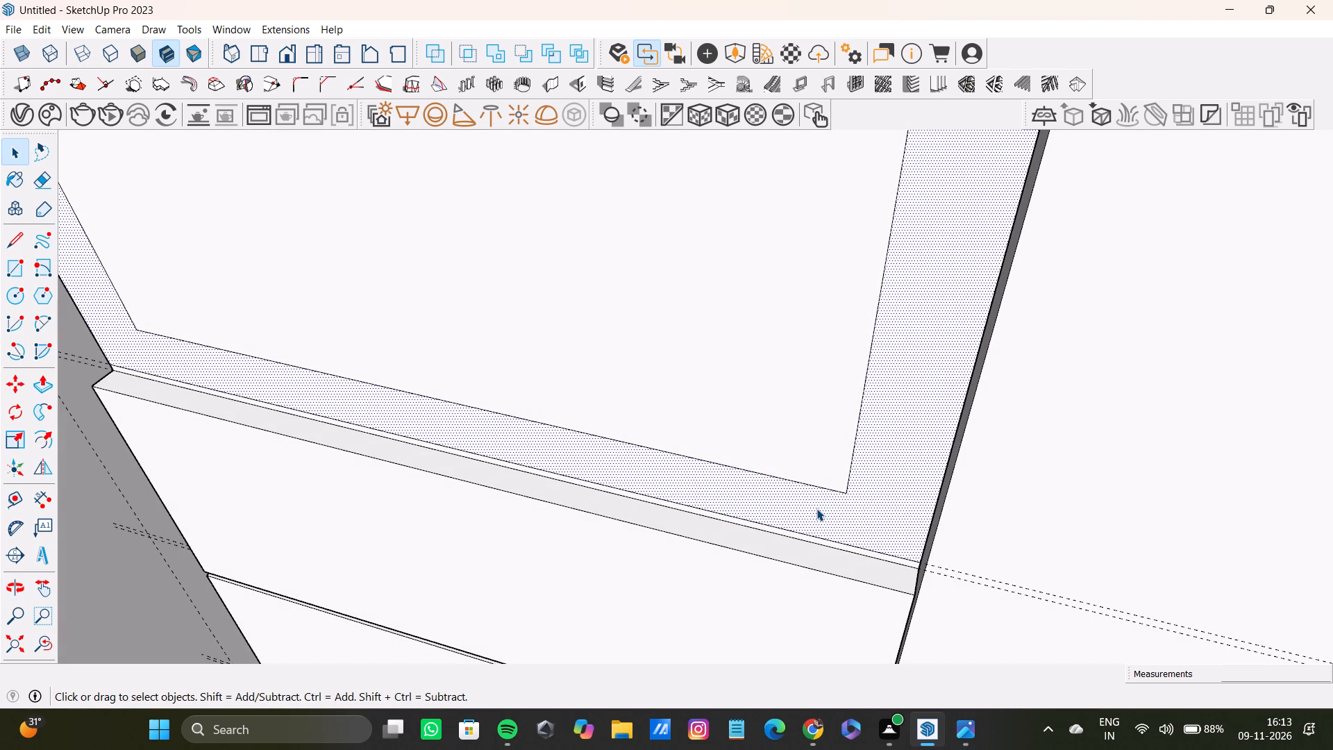
key(p)
drag(878, 506, 887, 549)
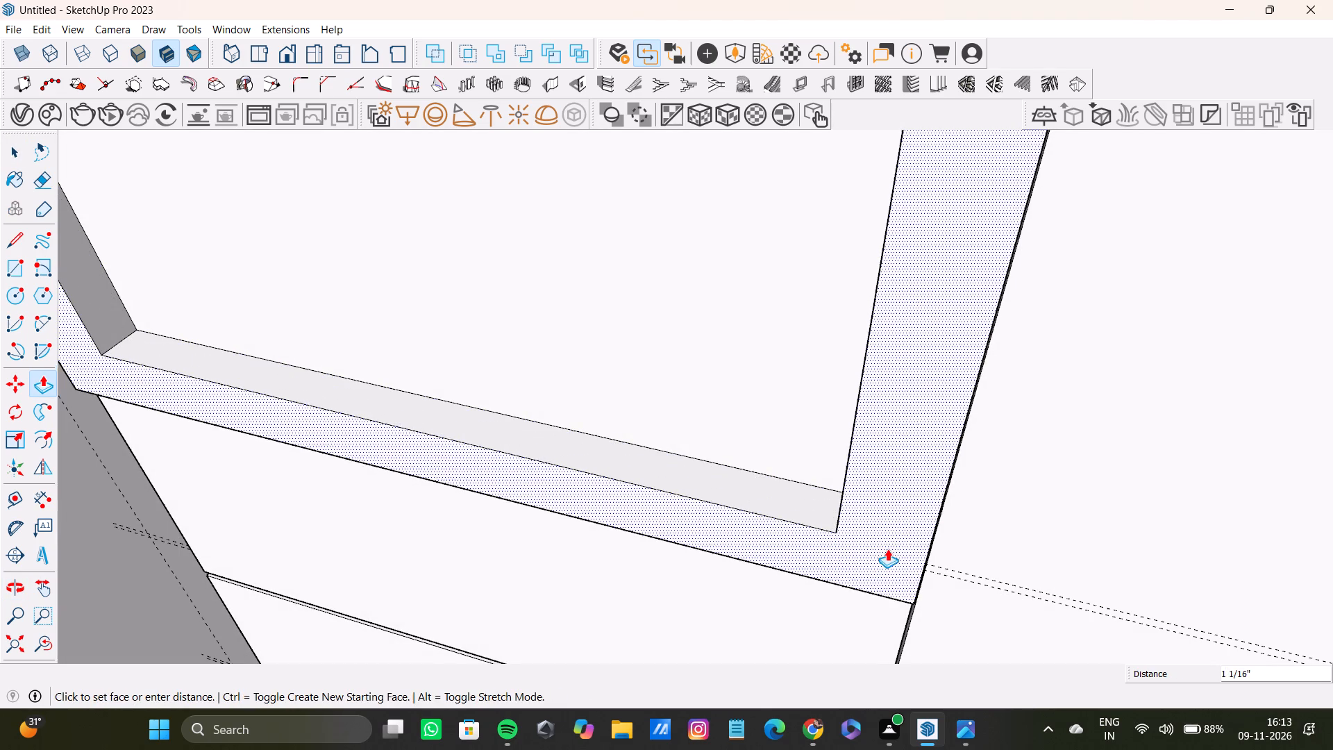
drag(887, 549, 889, 541)
Adjust the first door's pulled-out border frame face by another 1/8" with Push/Pull.
scroll(886, 537, up, 1)
shift+middle_drag(886, 537, 753, 394)
scroll(815, 535, up, 4)
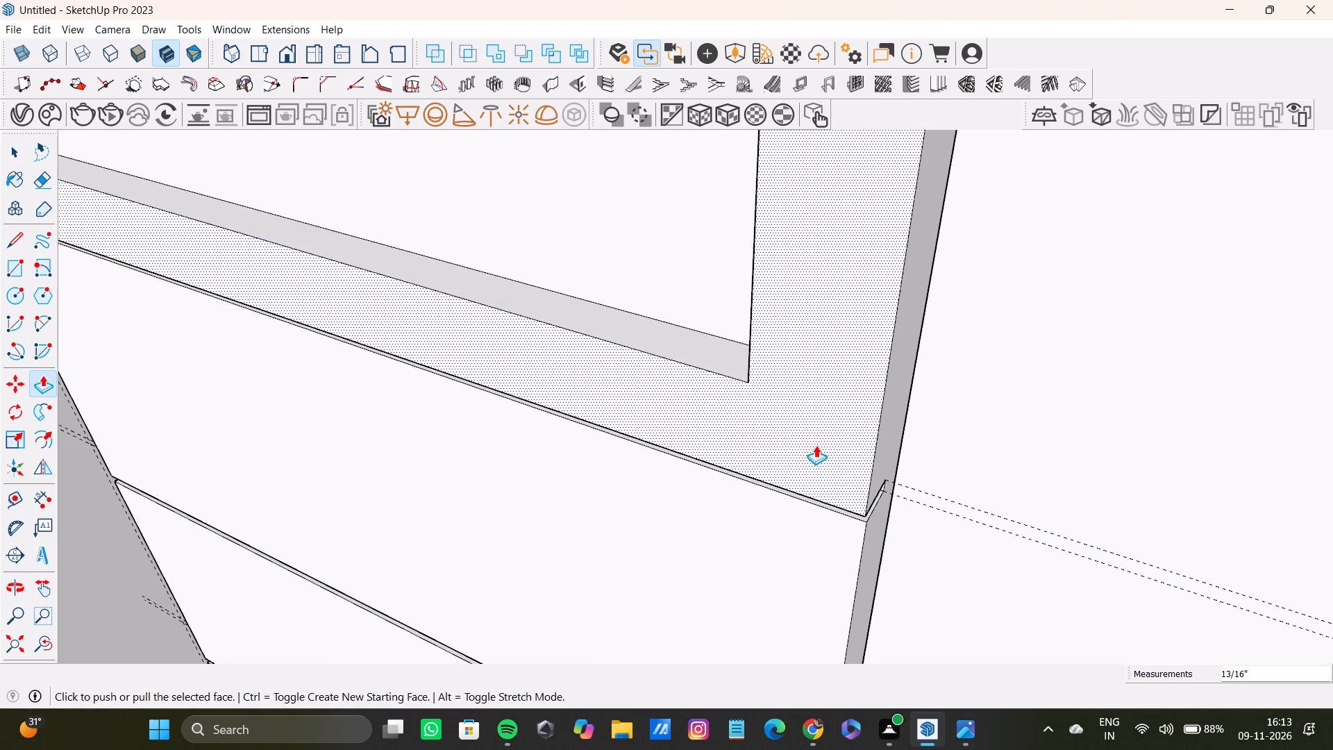
drag(836, 483, 860, 556)
Inspect the raised frame on the first door, including its upper edge, and the surrounding cabinet wall from several angles.
scroll(592, 503, down, 12)
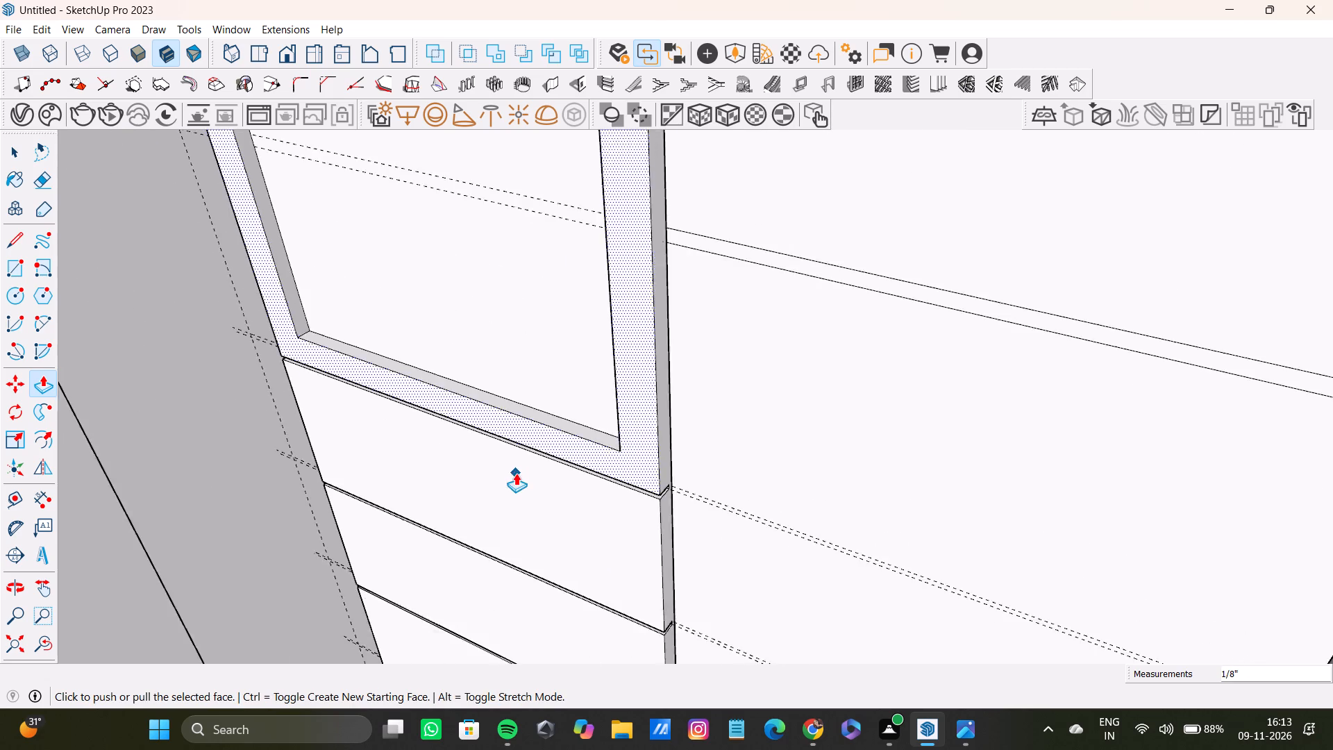
scroll(516, 473, down, 2)
shift+middle_drag(498, 459, 760, 568)
scroll(576, 538, down, 9)
shift+middle_drag(523, 502, 328, 551)
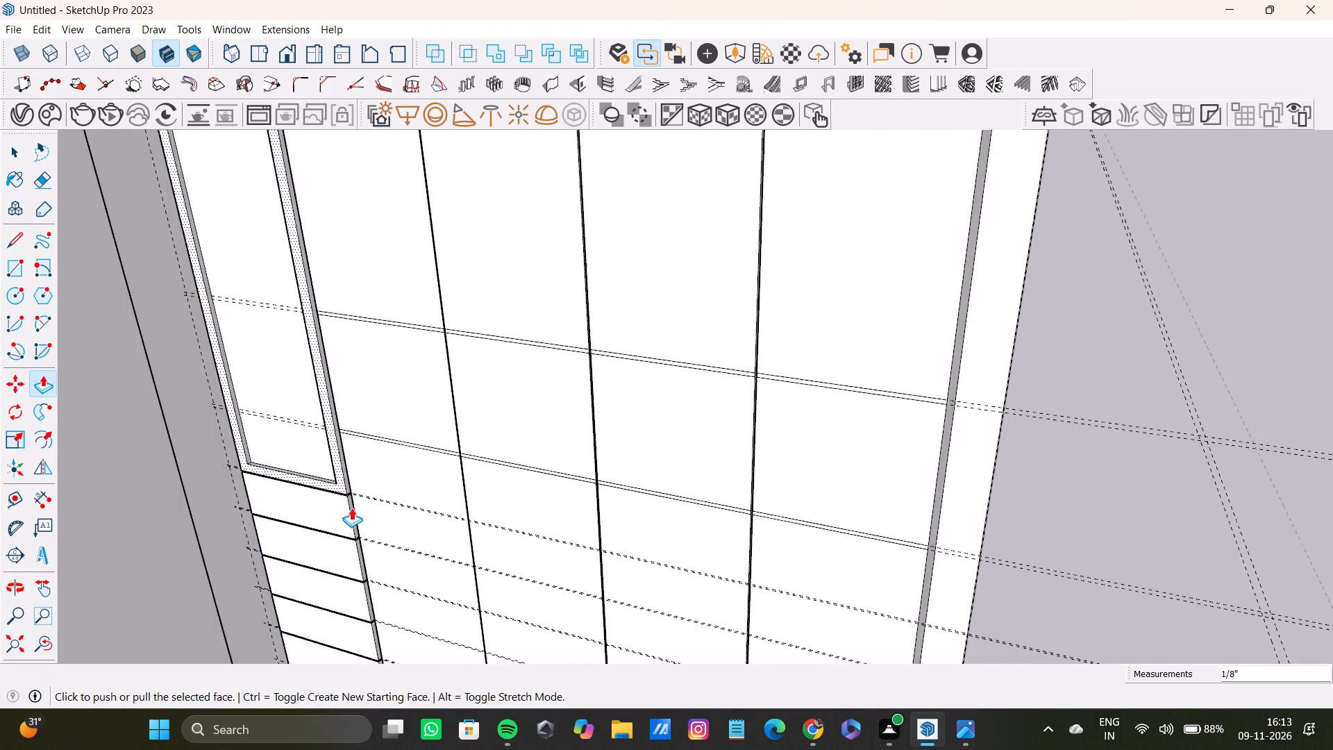
scroll(351, 507, down, 5)
shift+middle_drag(344, 494, 640, 660)
scroll(530, 465, up, 9)
shift+middle_drag(661, 401, 697, 484)
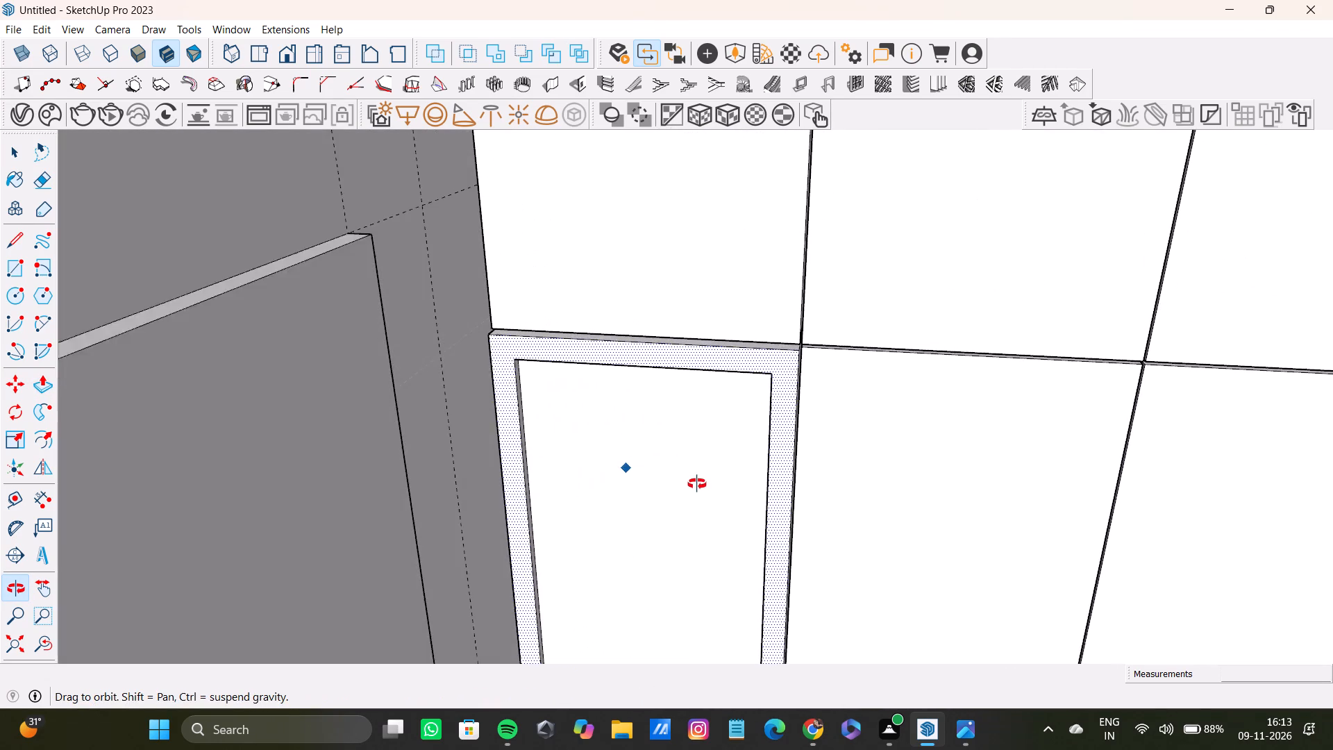
shift+middle_drag(697, 484, 634, 499)
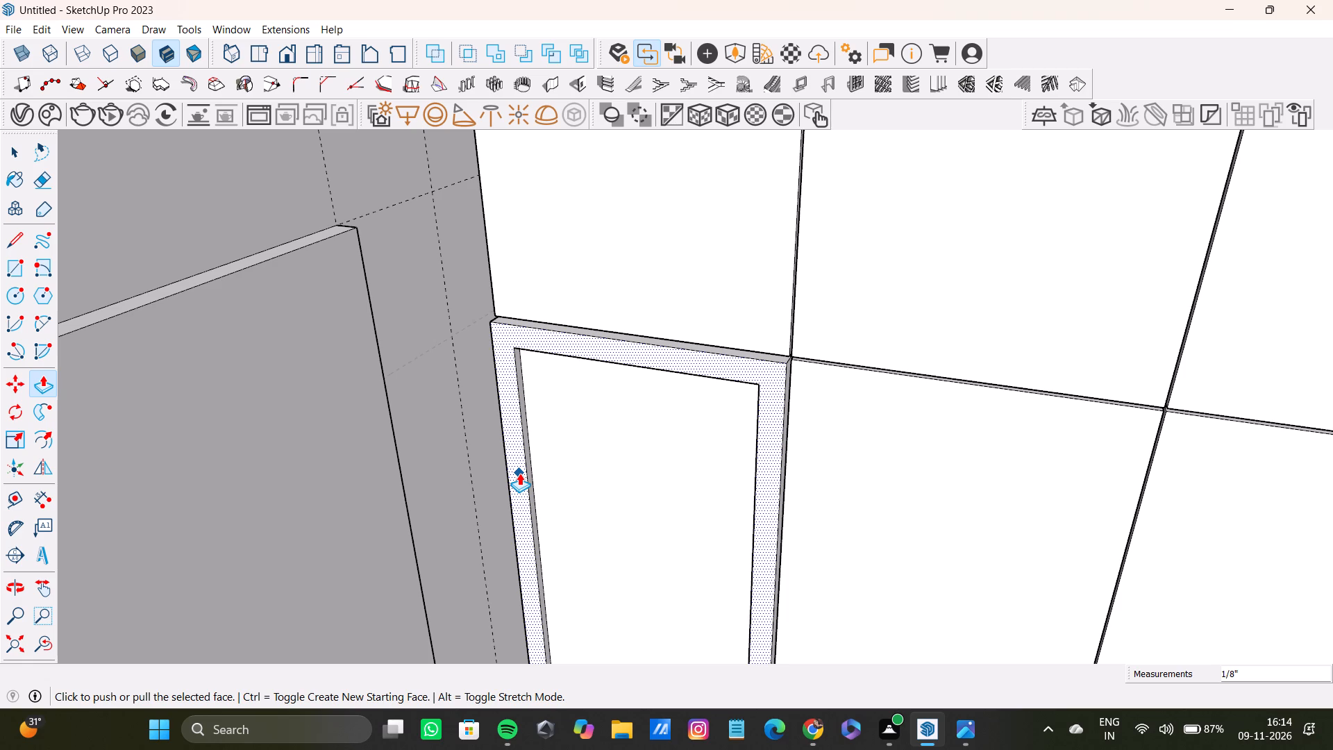
scroll(774, 200, down, 16)
scroll(684, 381, down, 9)
middle_drag(681, 394, 653, 453)
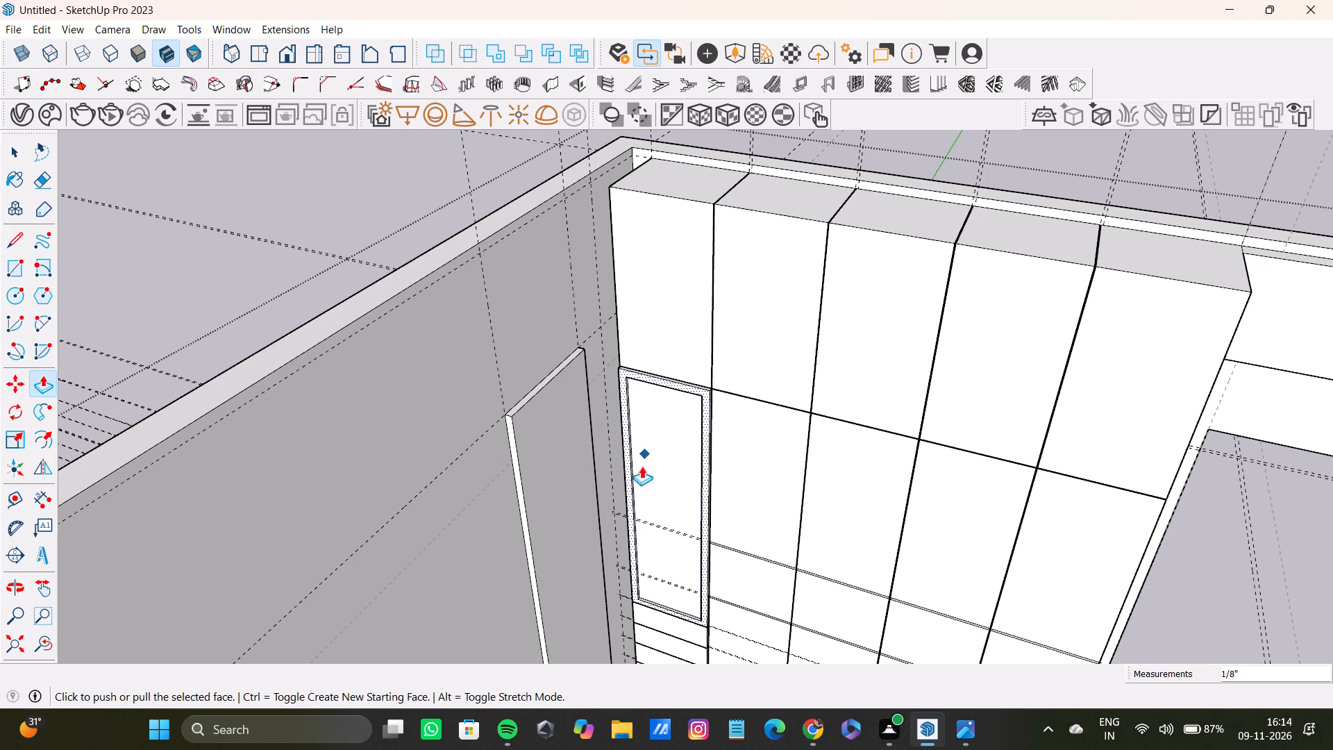
scroll(673, 410, down, 6)
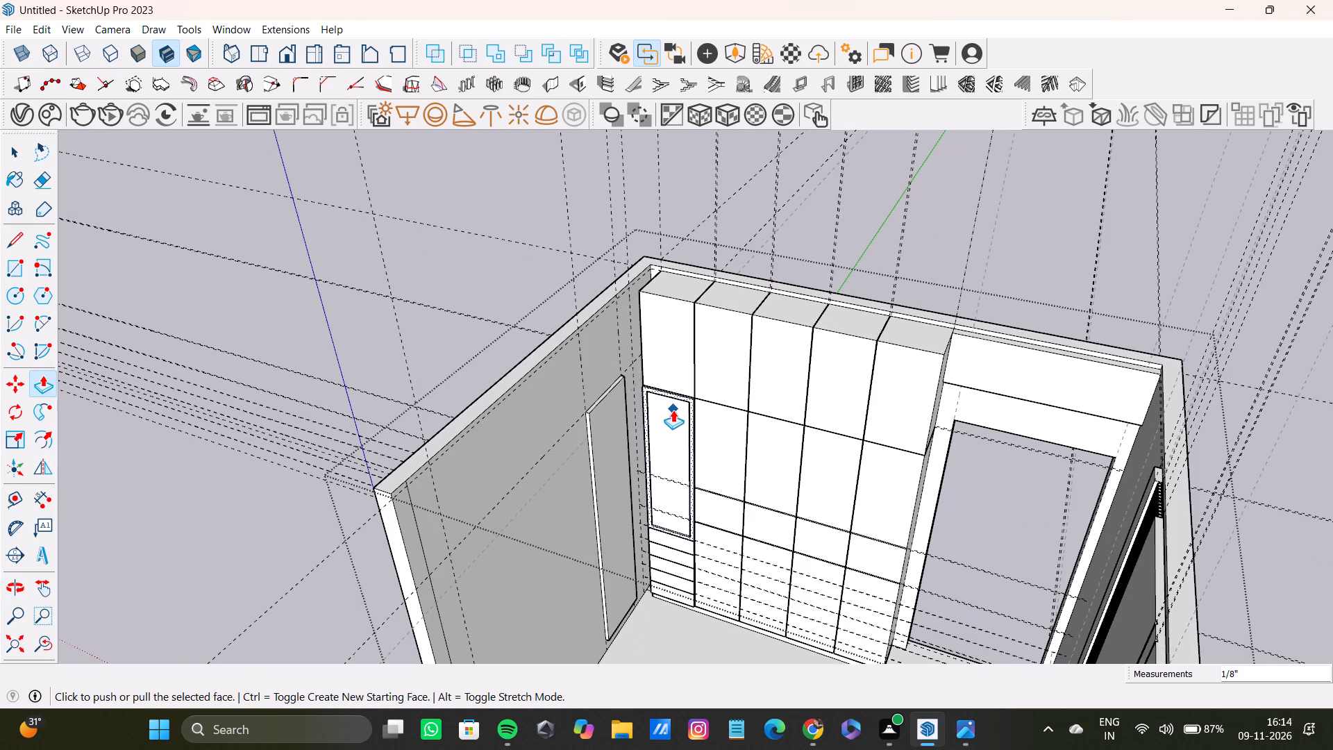
scroll(673, 415, up, 9)
shift+middle_click(697, 424)
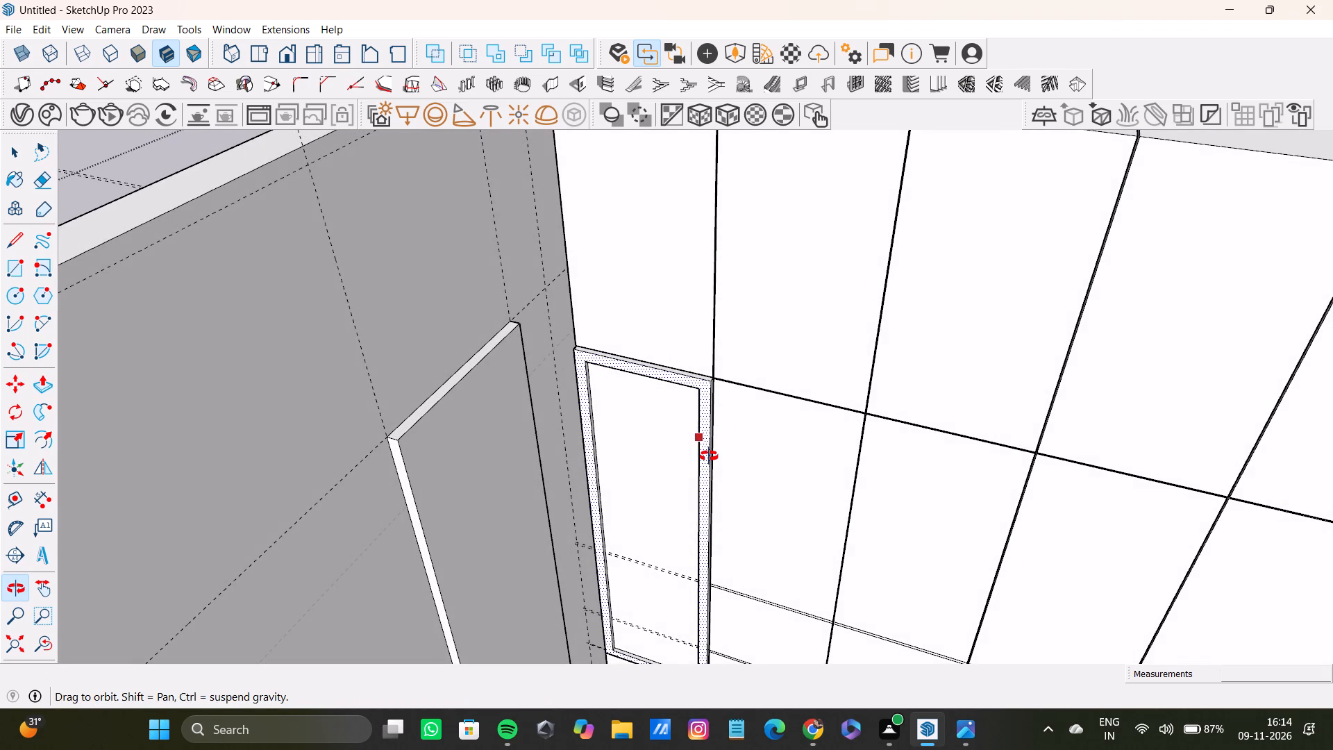
scroll(682, 430, up, 3)
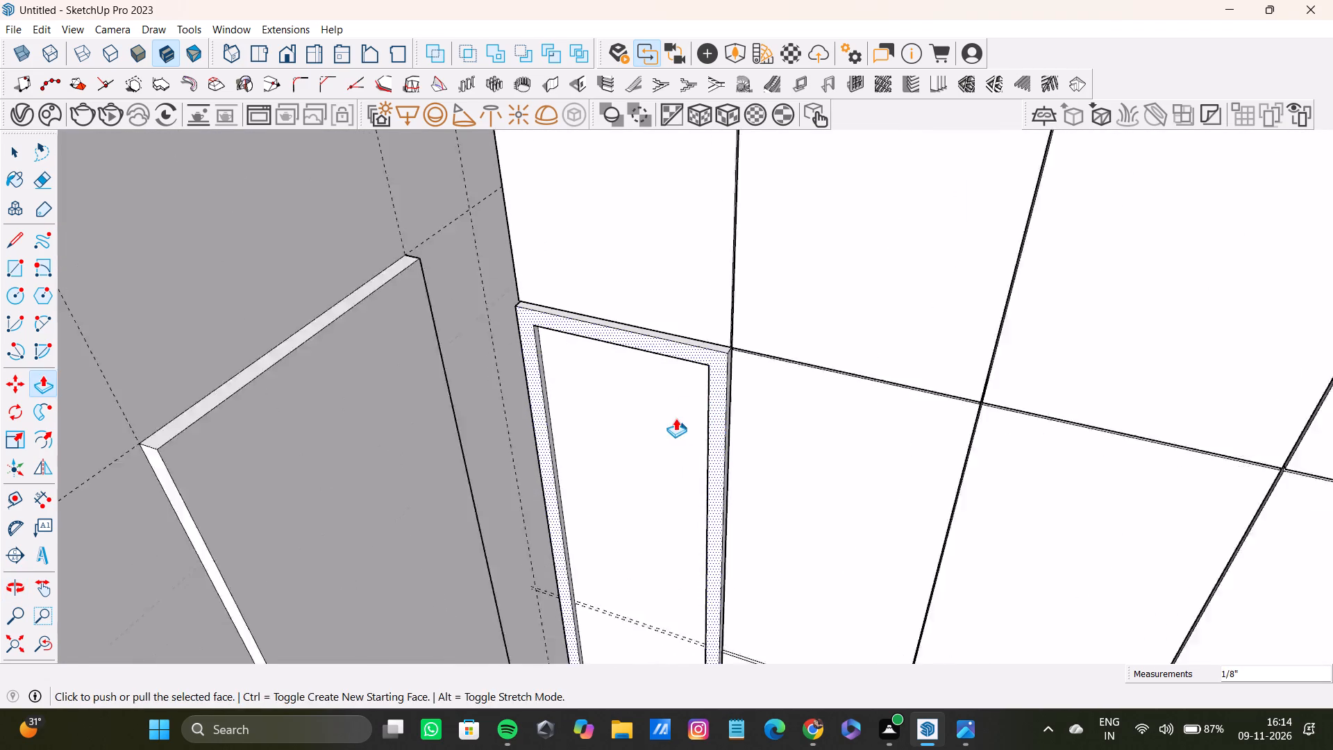
Push the face inside the first door's raised border frame inward by 6 7/16" with Push/Pull.
scroll(676, 418, up, 6)
key(space)
click(665, 402)
key(p)
drag(664, 401, 694, 349)
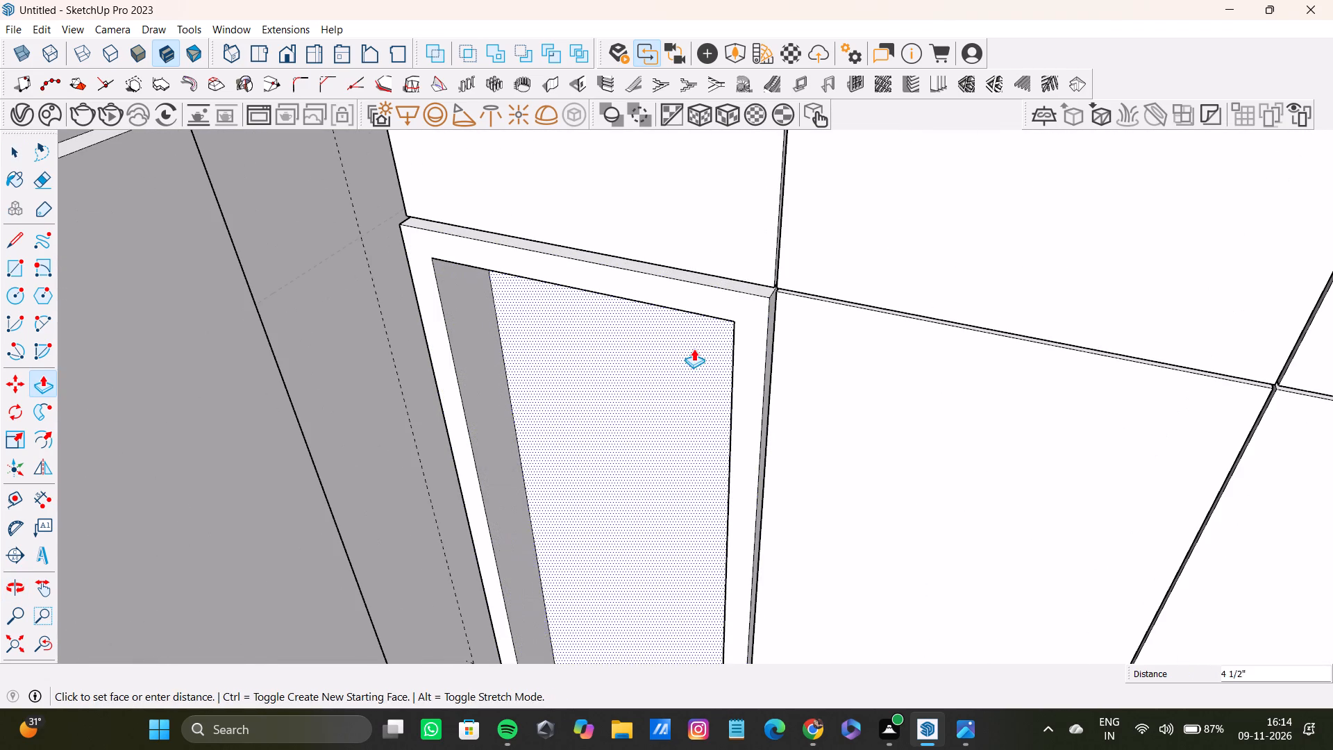
drag(694, 349, 703, 339)
Push the recessed back face inside the first door's frame a further 4 9/16" inward.
scroll(531, 465, down, 8)
shift+middle_drag(557, 451, 605, 359)
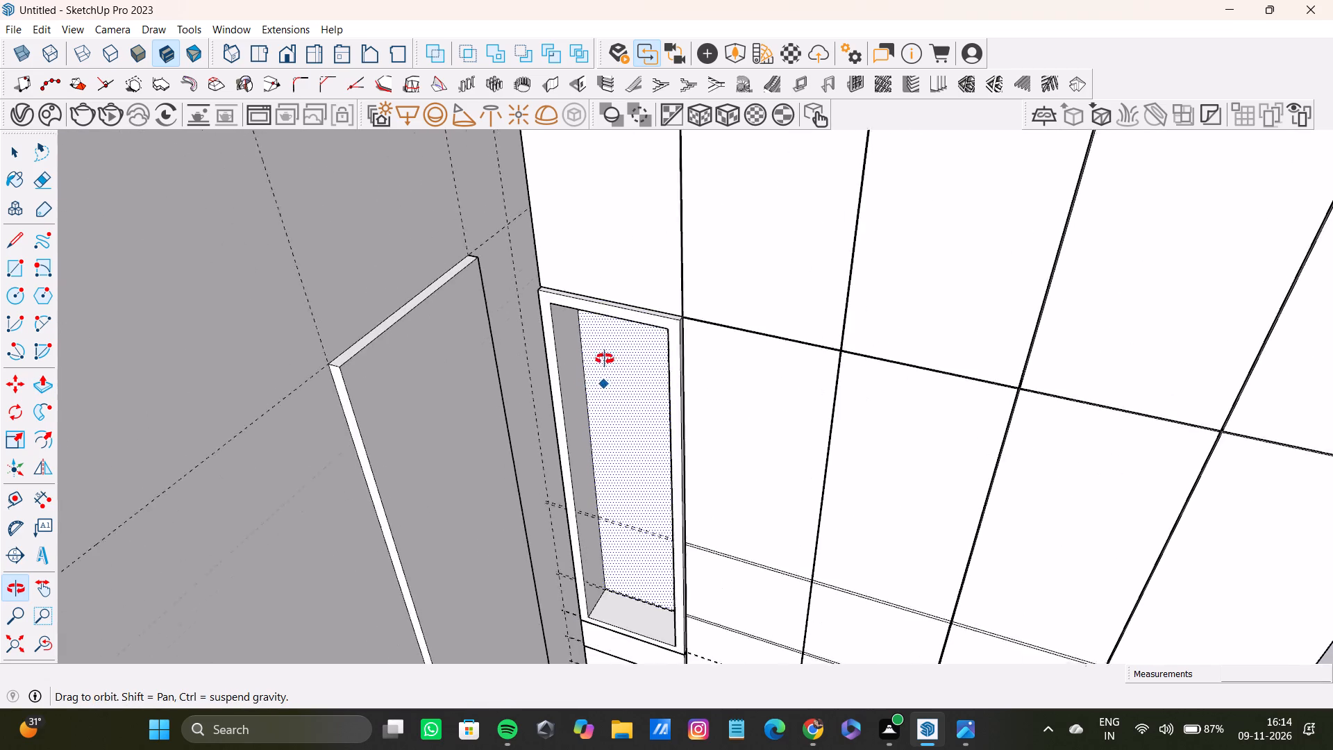
shift+middle_drag(605, 359, 642, 392)
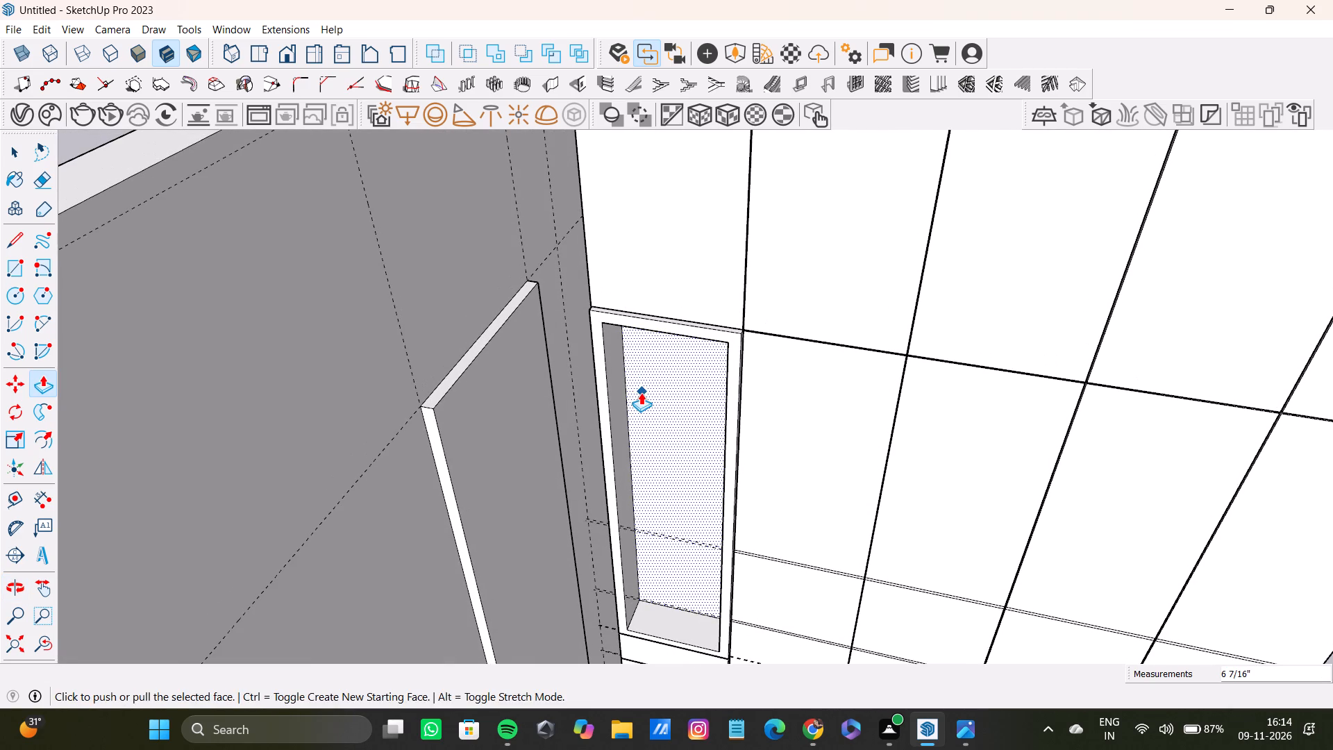
scroll(639, 396, down, 4)
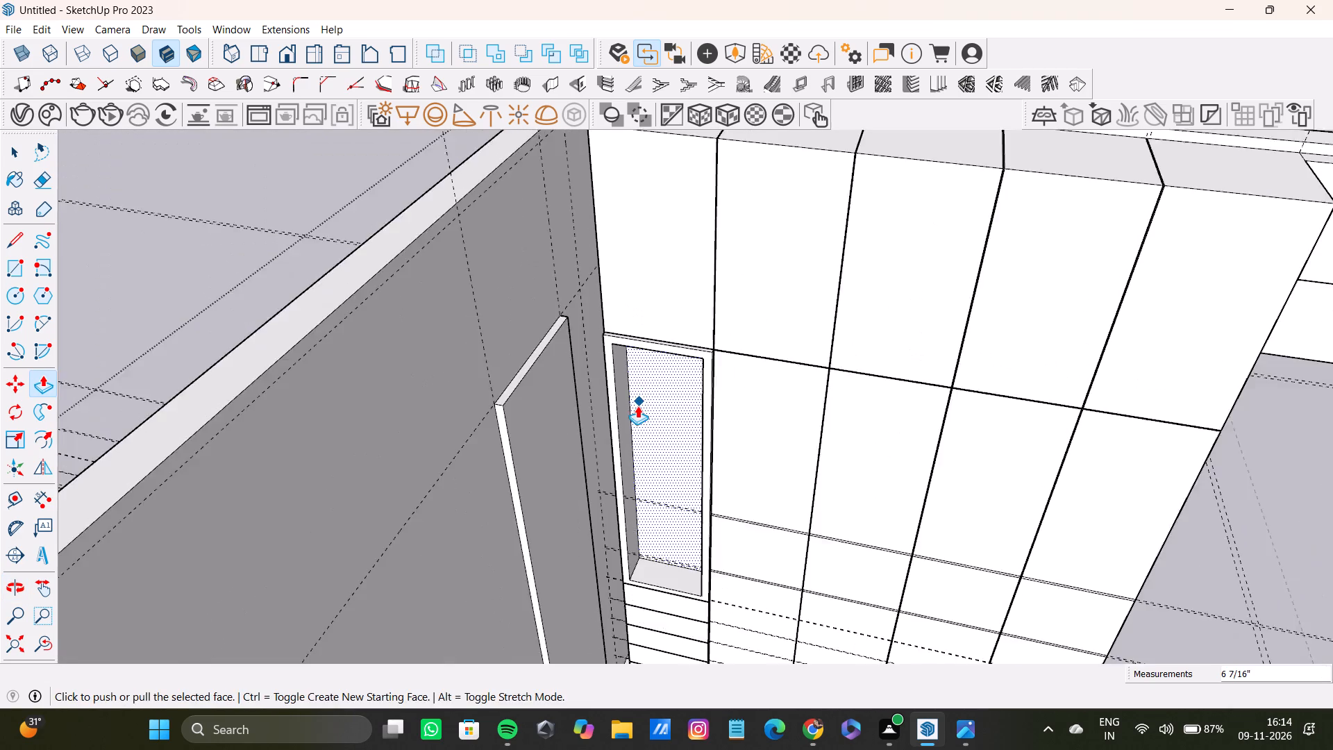
scroll(637, 406, down, 3)
shift+middle_drag(637, 406, 543, 393)
scroll(579, 451, up, 8)
middle_drag(634, 437, 628, 390)
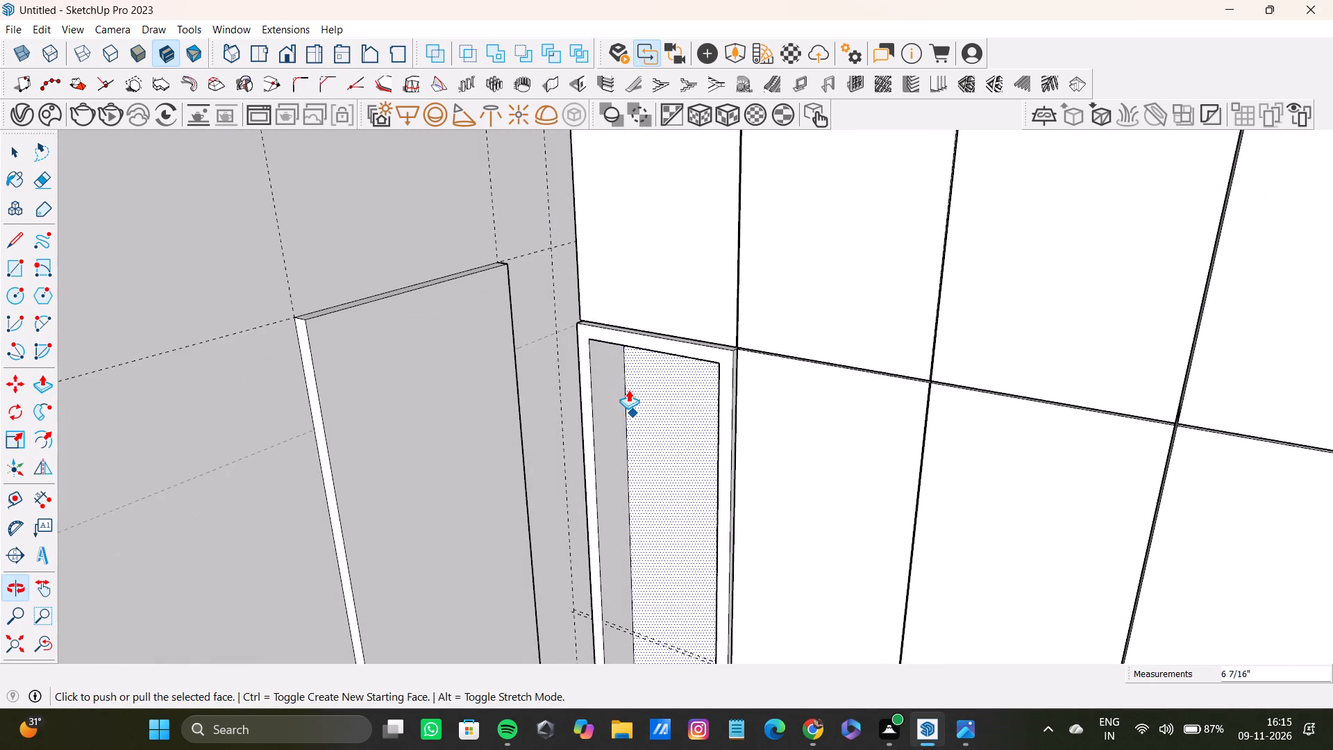
scroll(664, 417, up, 5)
drag(677, 403, 706, 383)
Inspect the deepened recess in the first door and the whole cabinet wall from several angles.
scroll(625, 491, down, 11)
shift+middle_drag(623, 492, 621, 394)
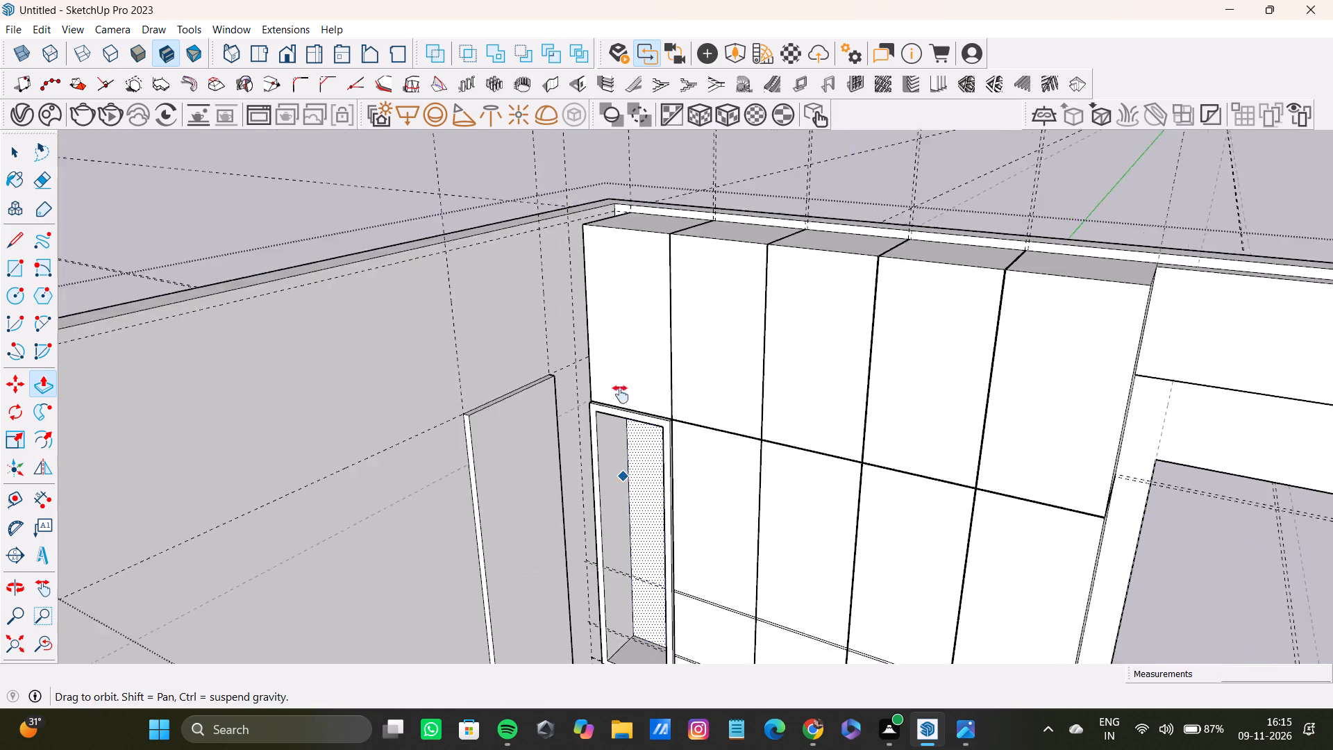
shift+middle_drag(621, 394, 613, 330)
scroll(586, 374, down, 5)
middle_drag(586, 396, 673, 424)
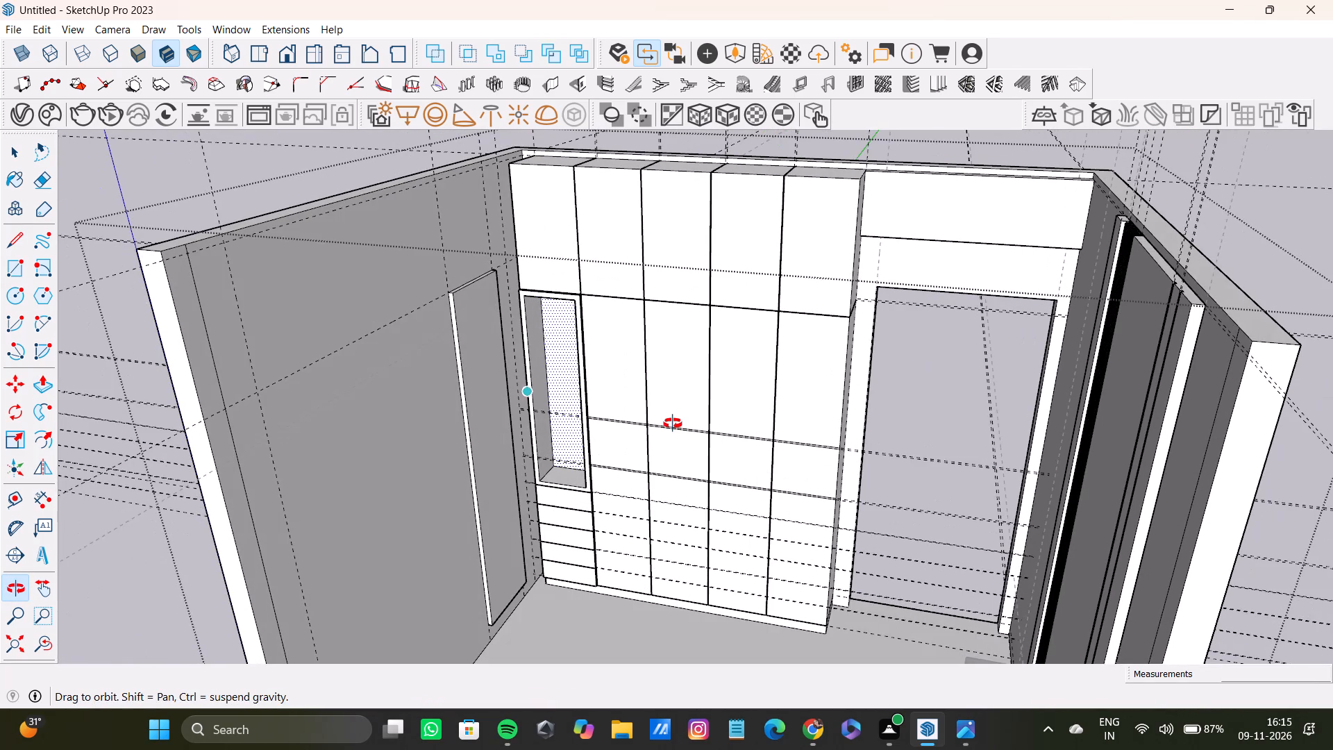
middle_drag(673, 424, 672, 424)
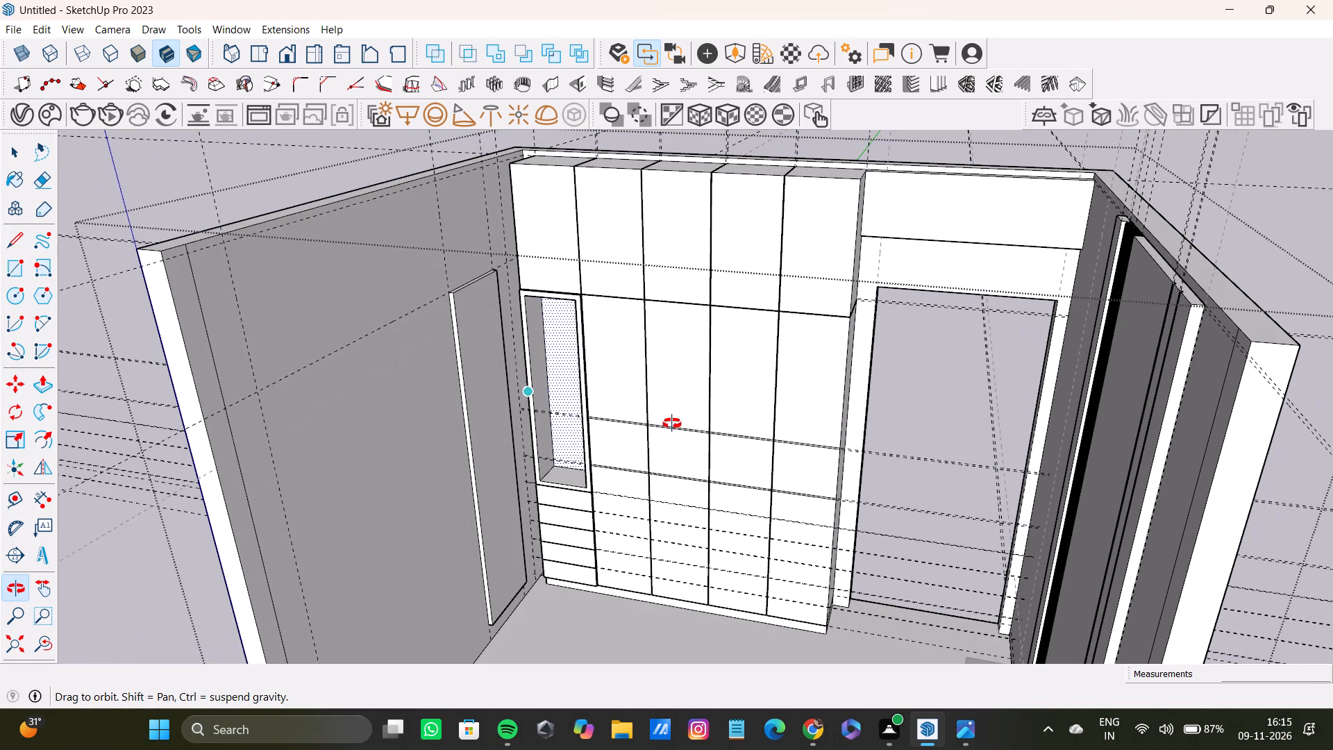
middle_drag(672, 424, 699, 445)
scroll(433, 378, up, 3)
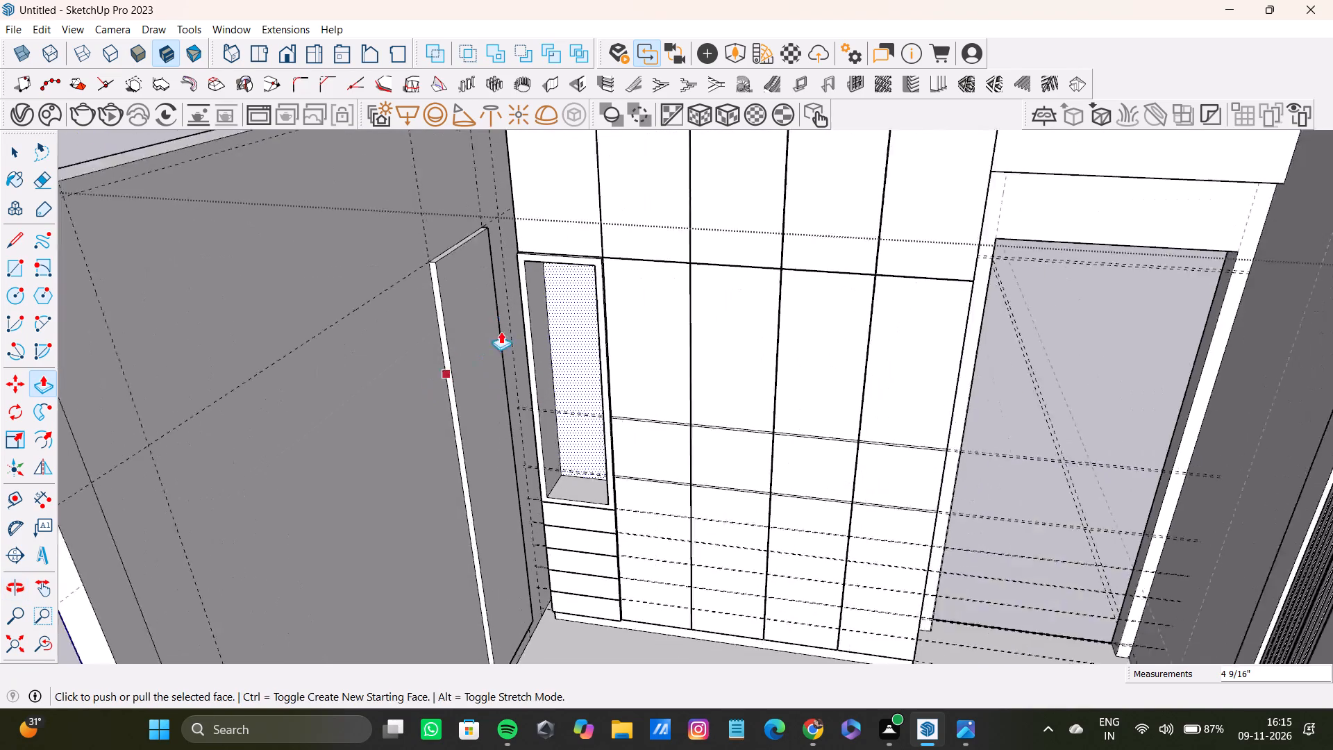
scroll(501, 331, up, 7)
shift+middle_click(569, 301)
shift+middle_drag(574, 301, 537, 397)
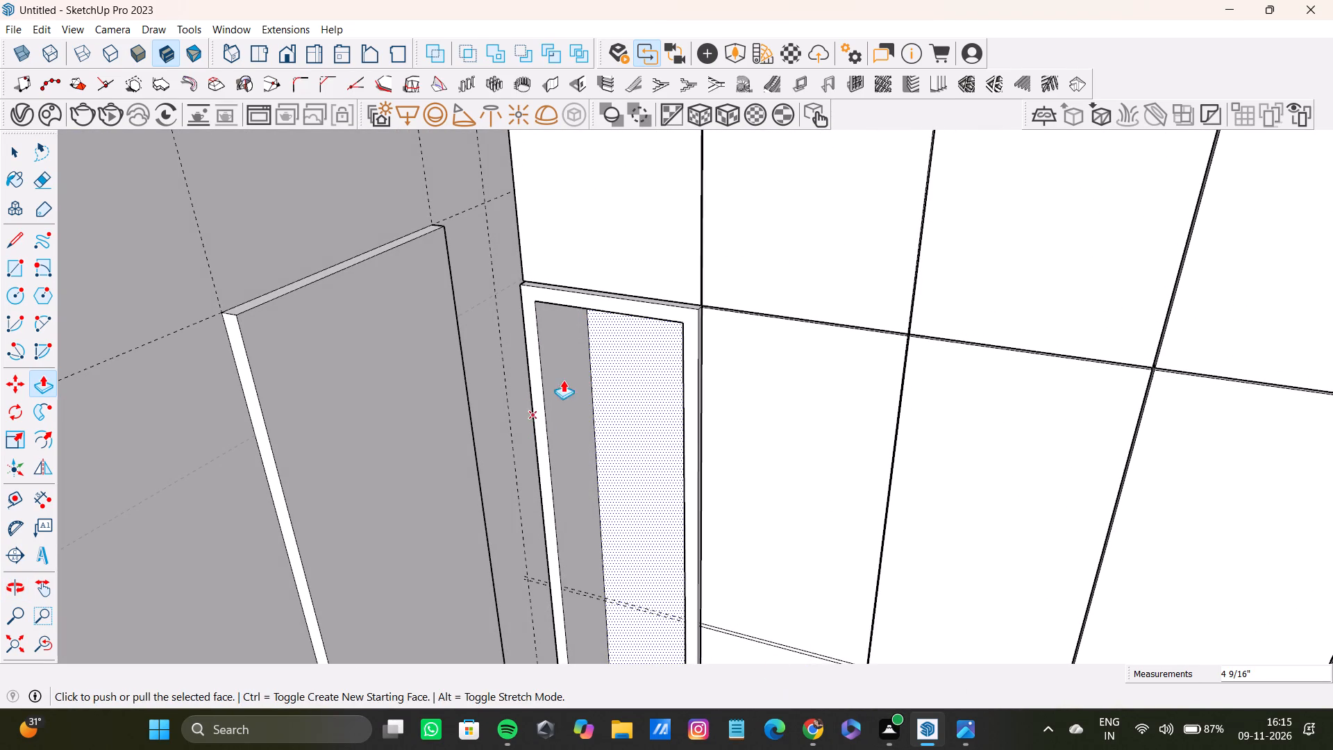
Copy the top depth edge of the recess's wall-side inner face about 5' 7 3/4" down to its bottom corner, dividing the distance by 5.
scroll(563, 380, down, 4)
shift+middle_drag(569, 407, 560, 249)
scroll(578, 272, up, 4)
middle_drag(660, 367, 749, 293)
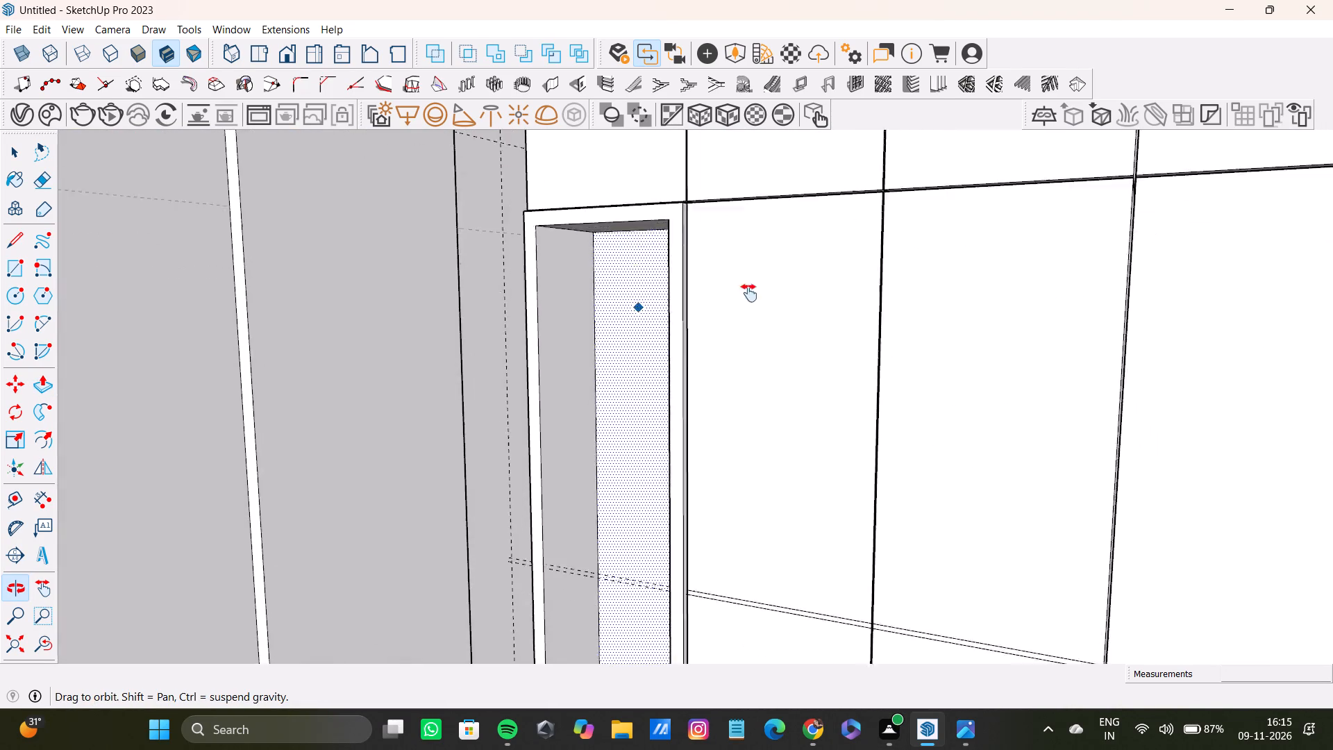
middle_drag(749, 293, 829, 310)
scroll(803, 309, up, 5)
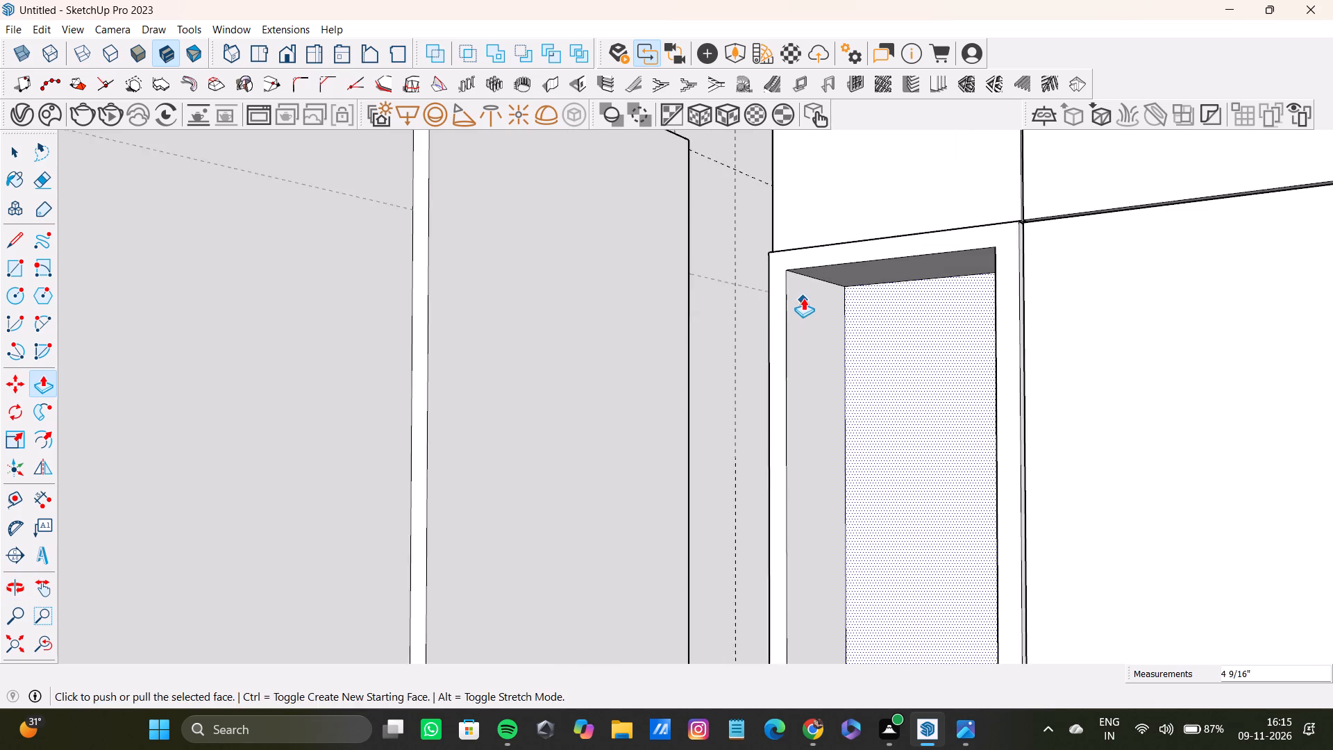
scroll(803, 298, up, 7)
key(space)
click(804, 247)
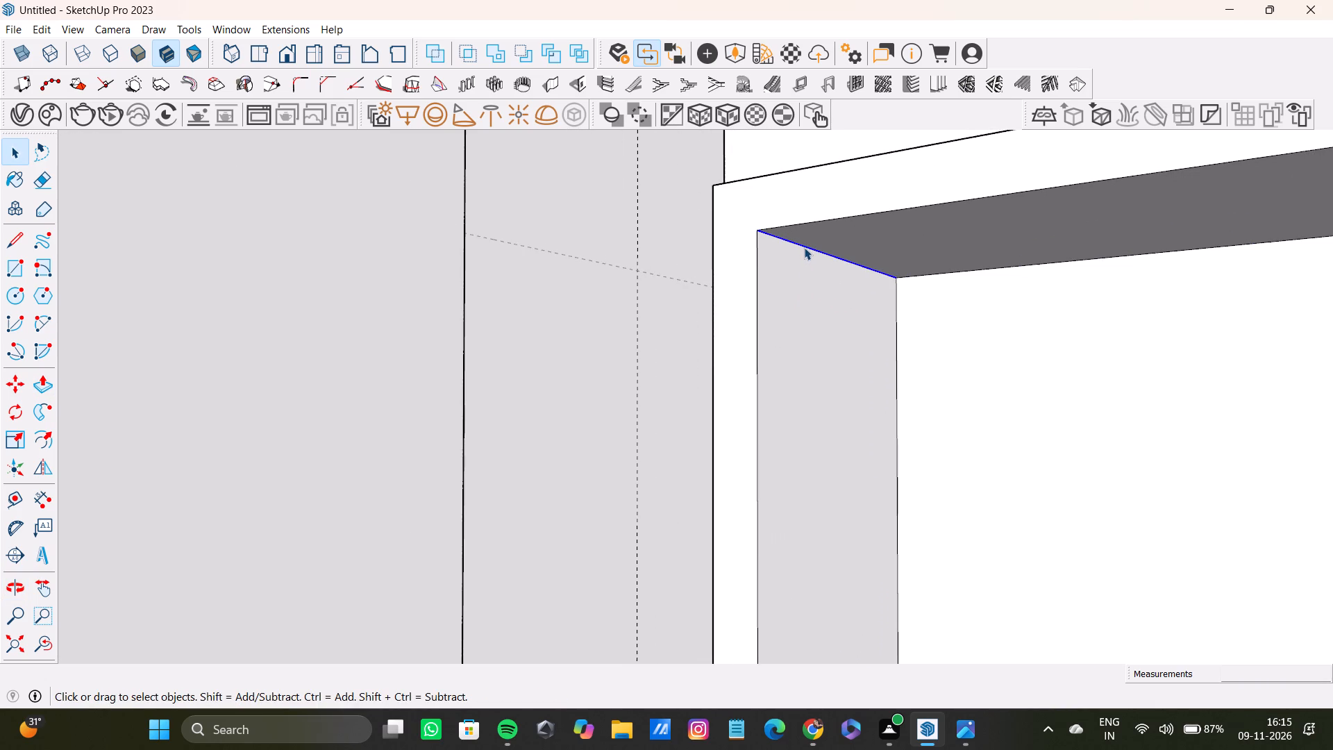
key(m)
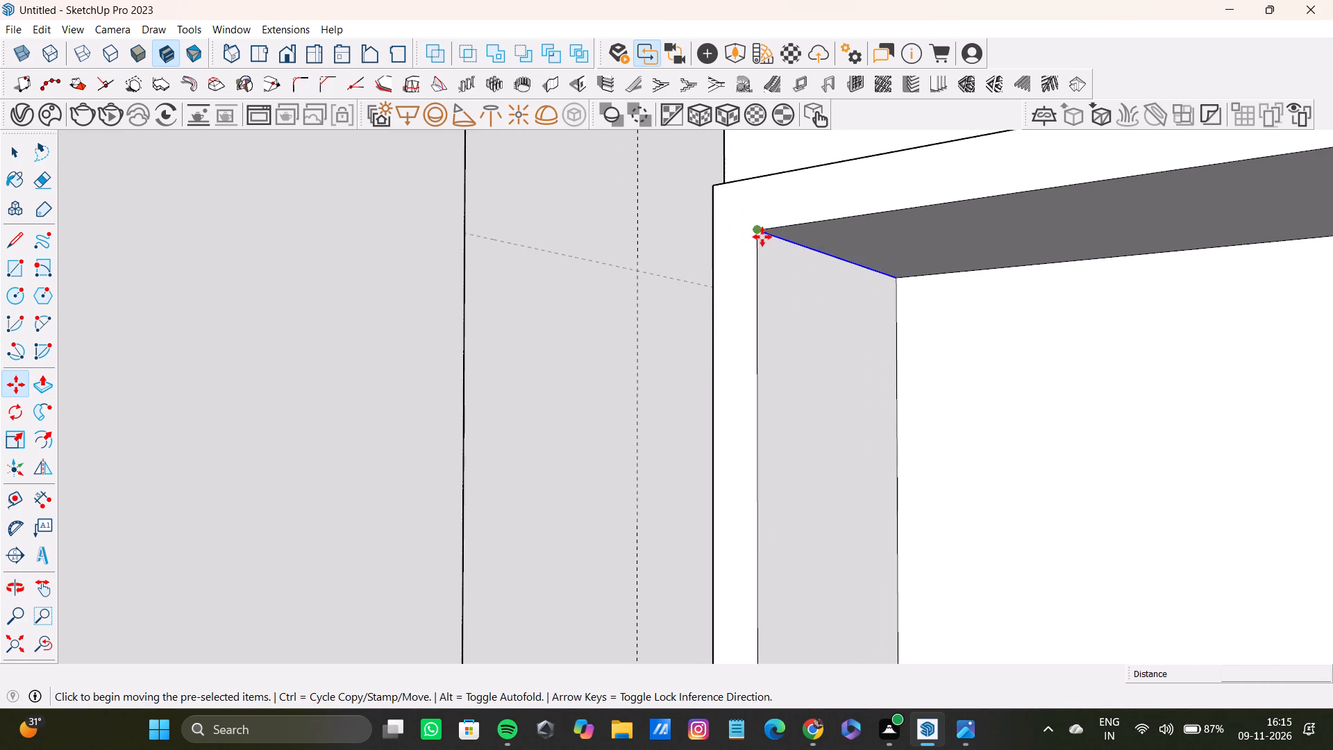
ctrl+click(762, 237)
scroll(760, 417, down, 4)
middle_drag(760, 451, 757, 387)
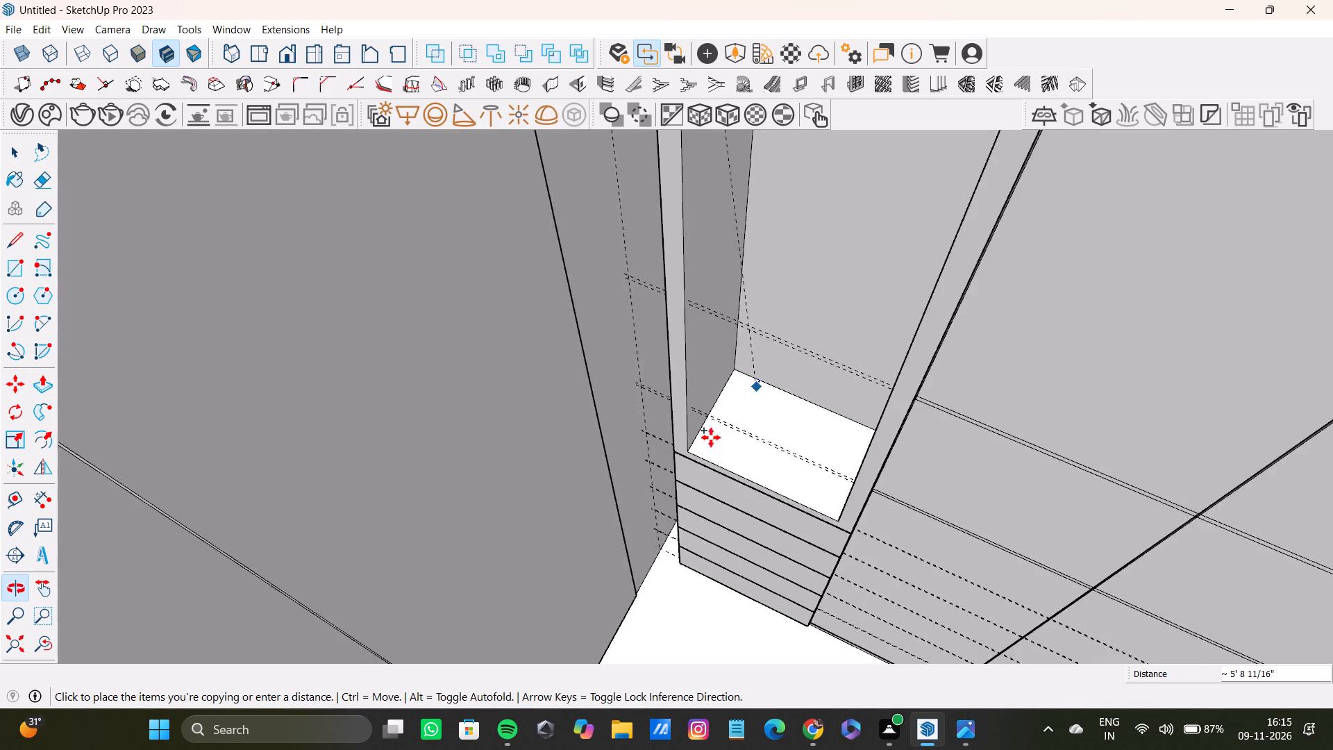
scroll(704, 445, up, 3)
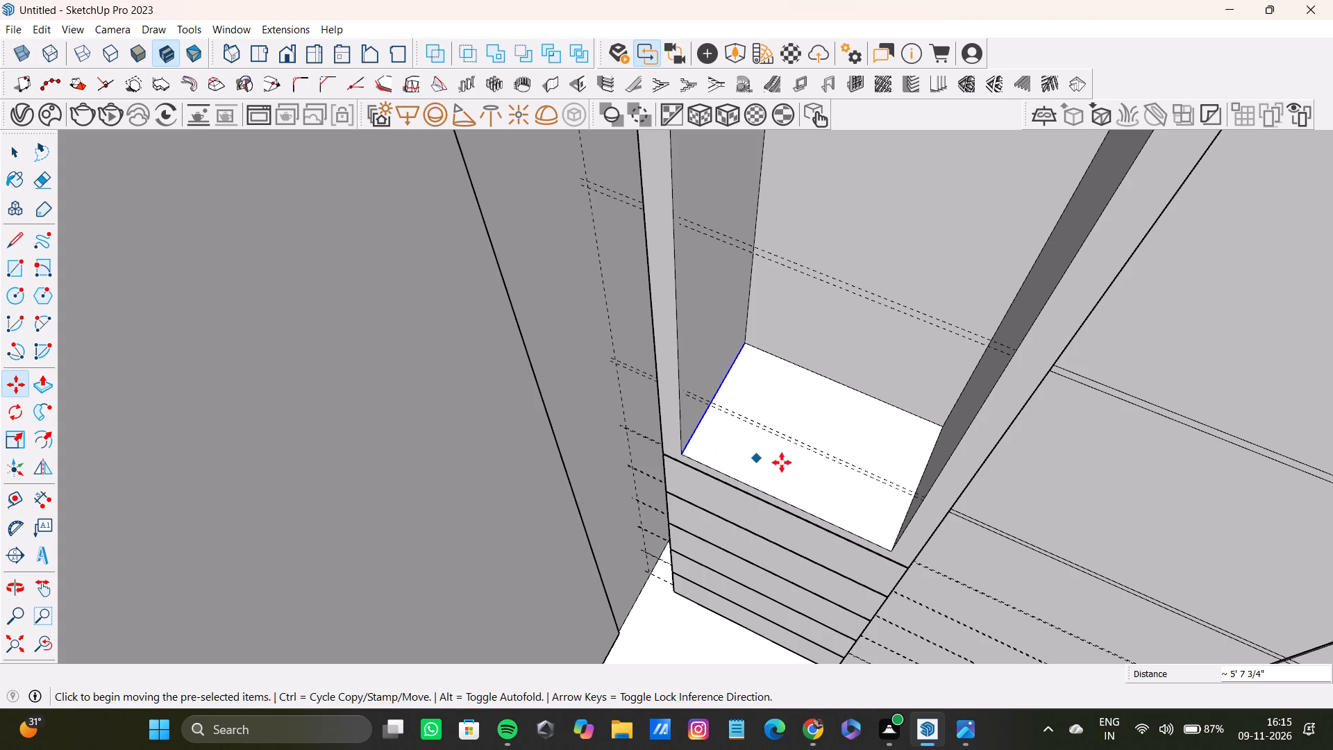
key(slash)
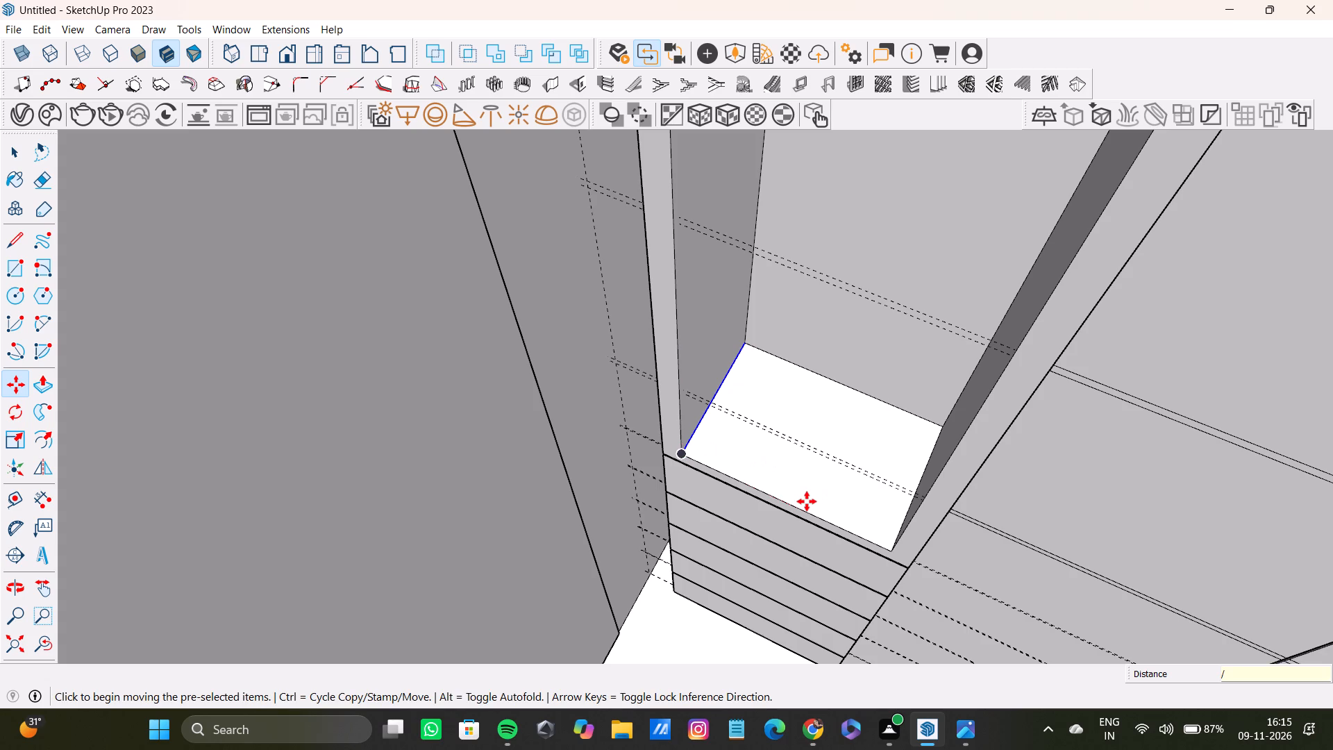
key(5)
key(Return)
key(space)
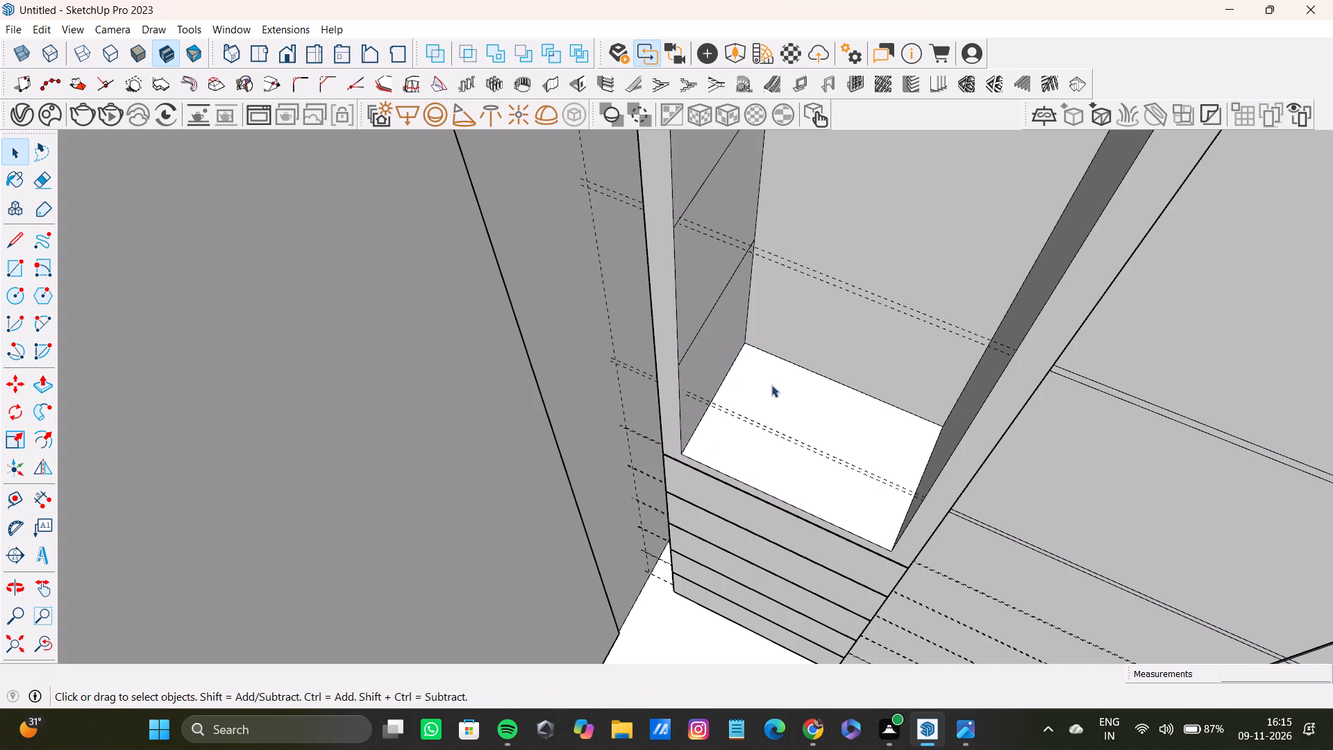
scroll(776, 342, down, 13)
shift+middle_drag(772, 358, 701, 568)
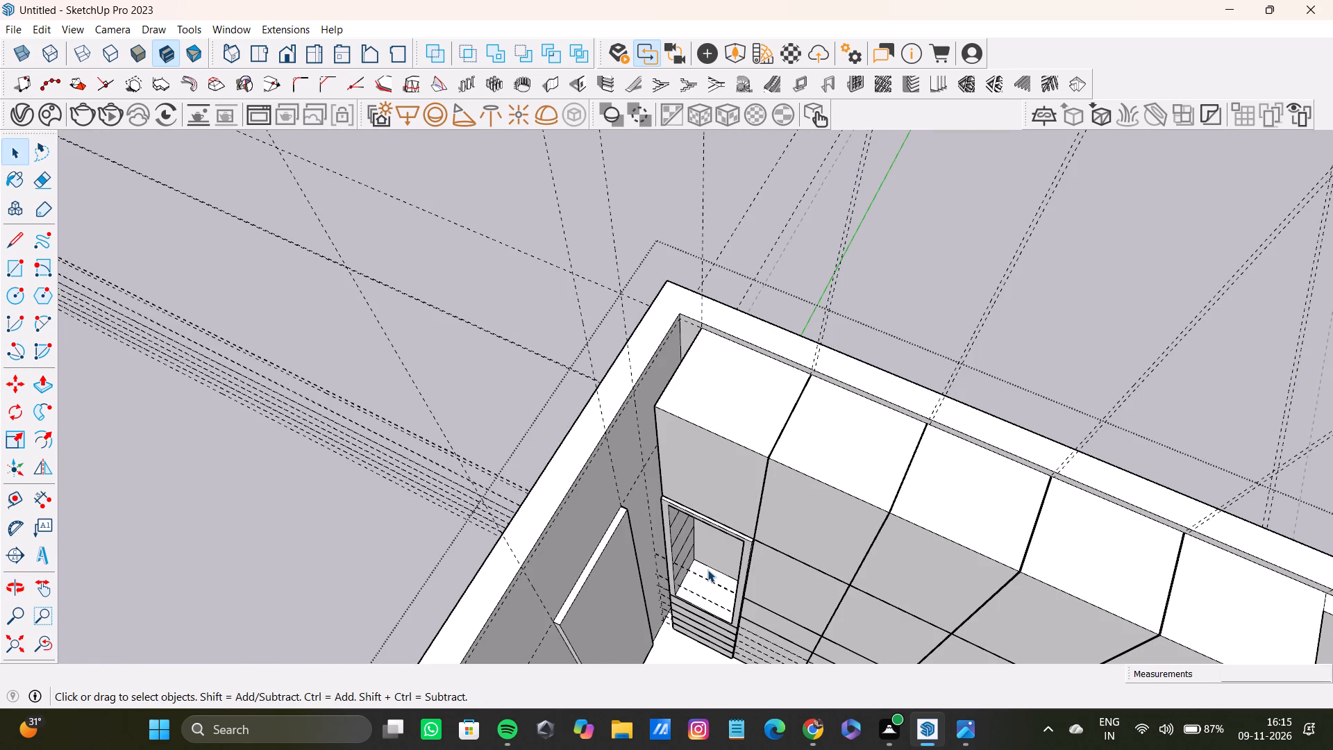
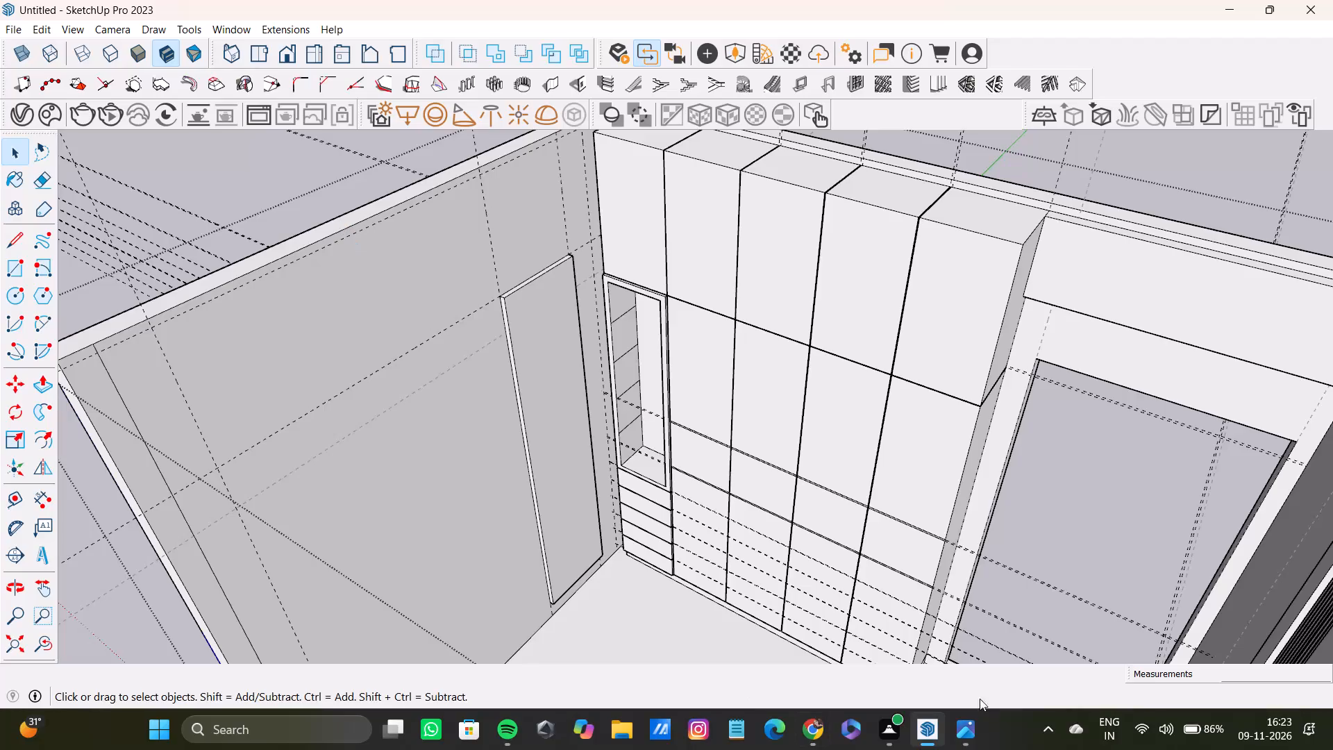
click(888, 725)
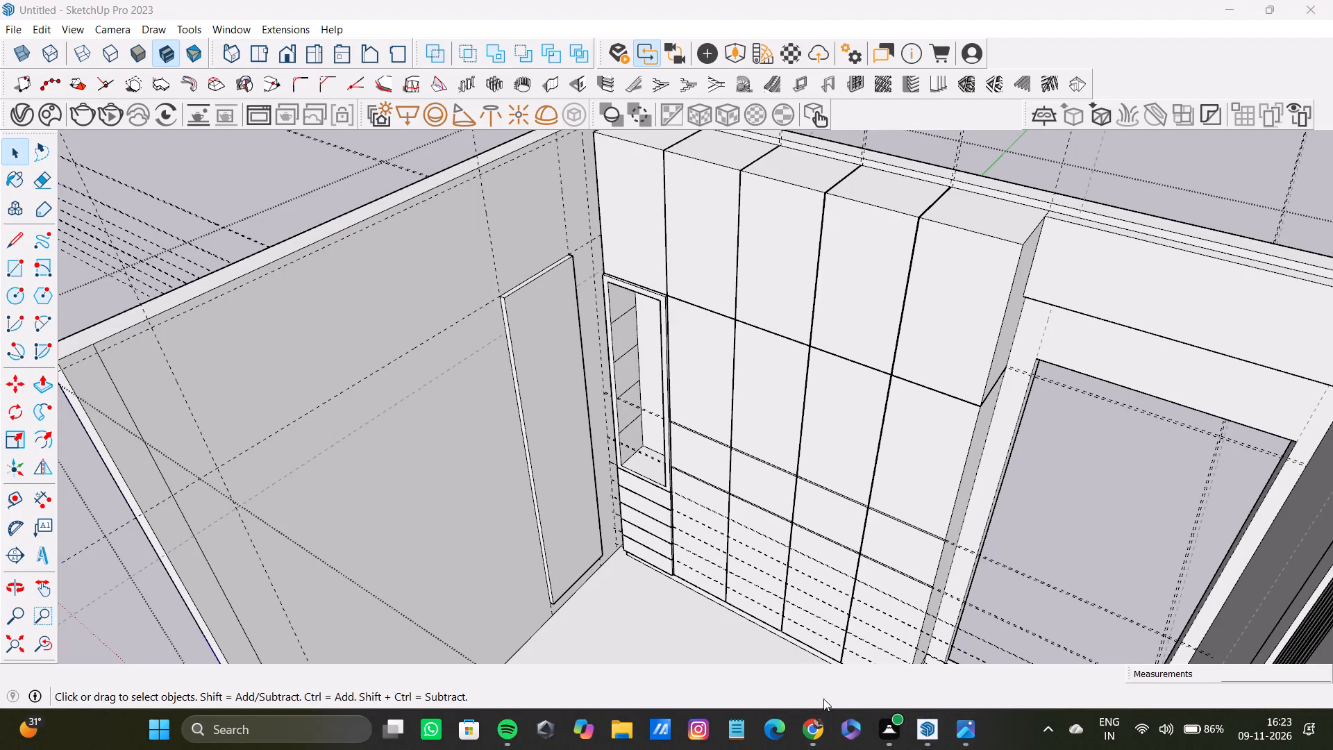
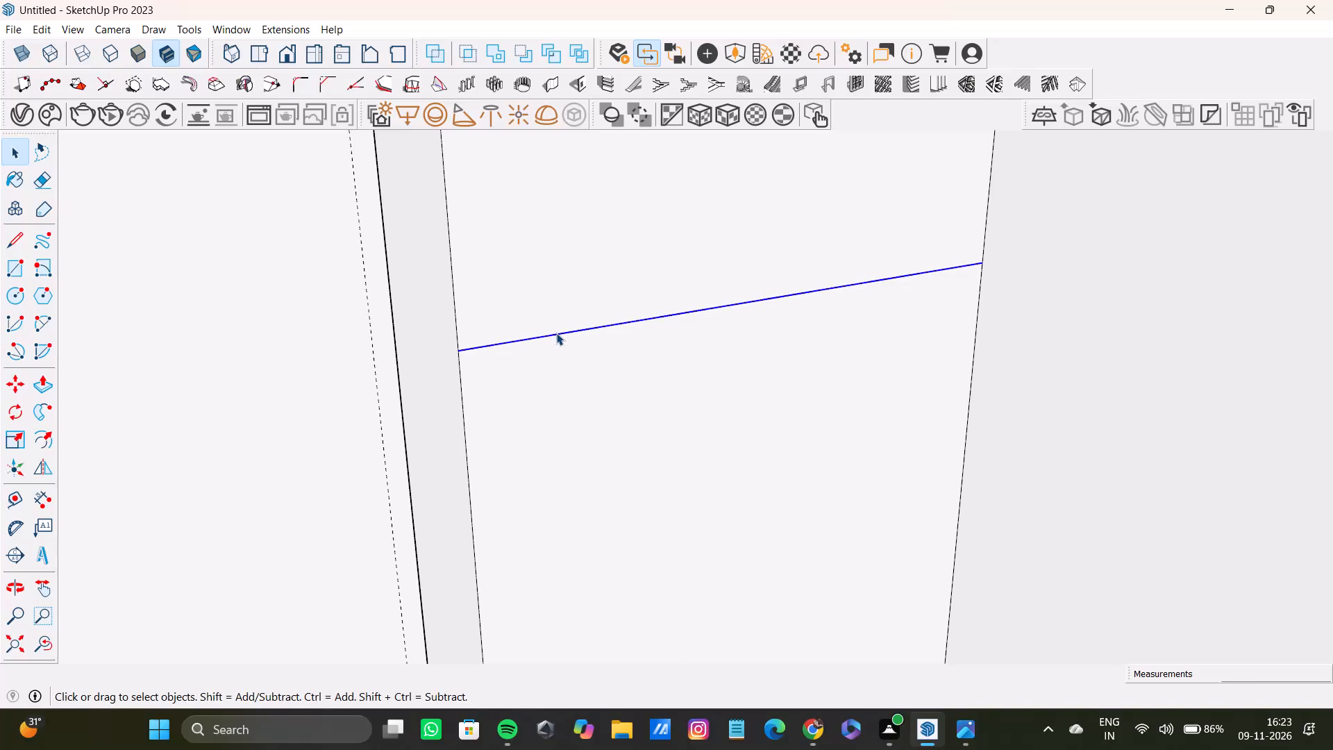
Place a guide line 0.2" below the selected horizontal division line on the niche's inner side.
key(t)
click(579, 329)
text(0.2)
key(shift+quotedbl)
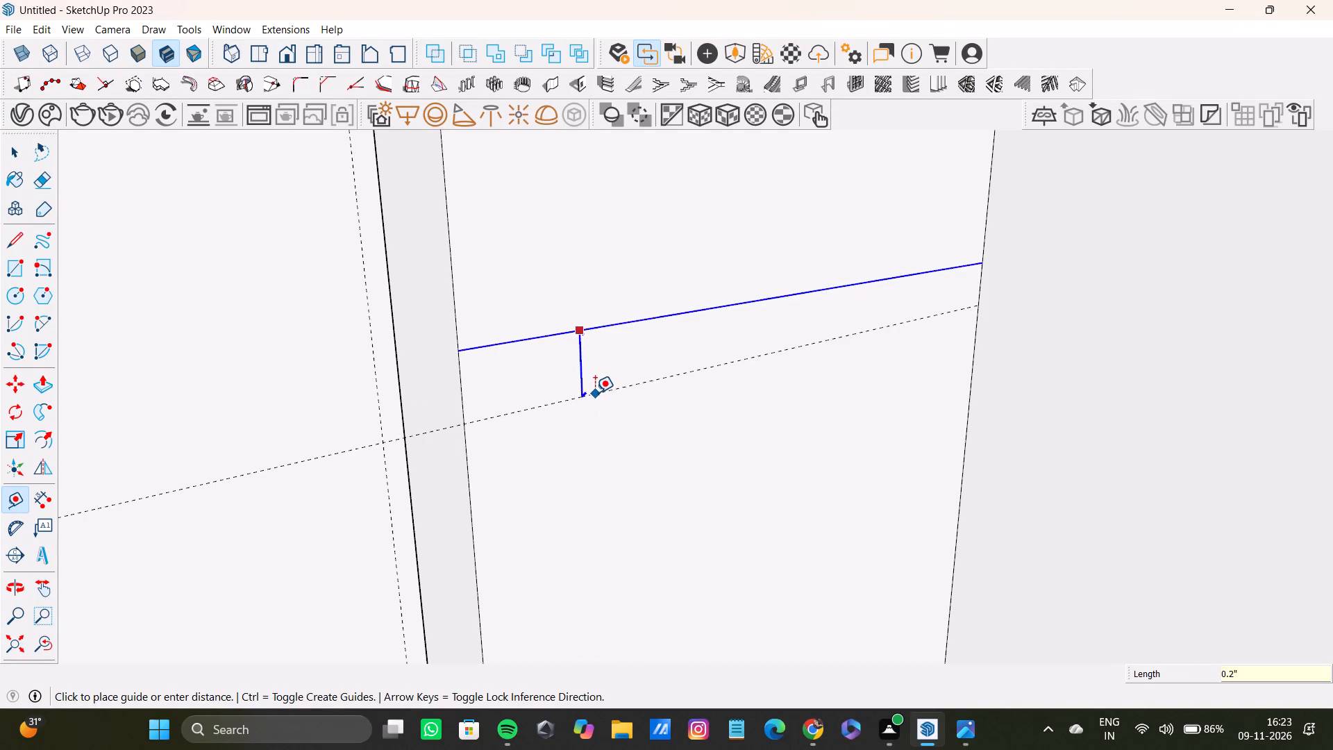
key(Return)
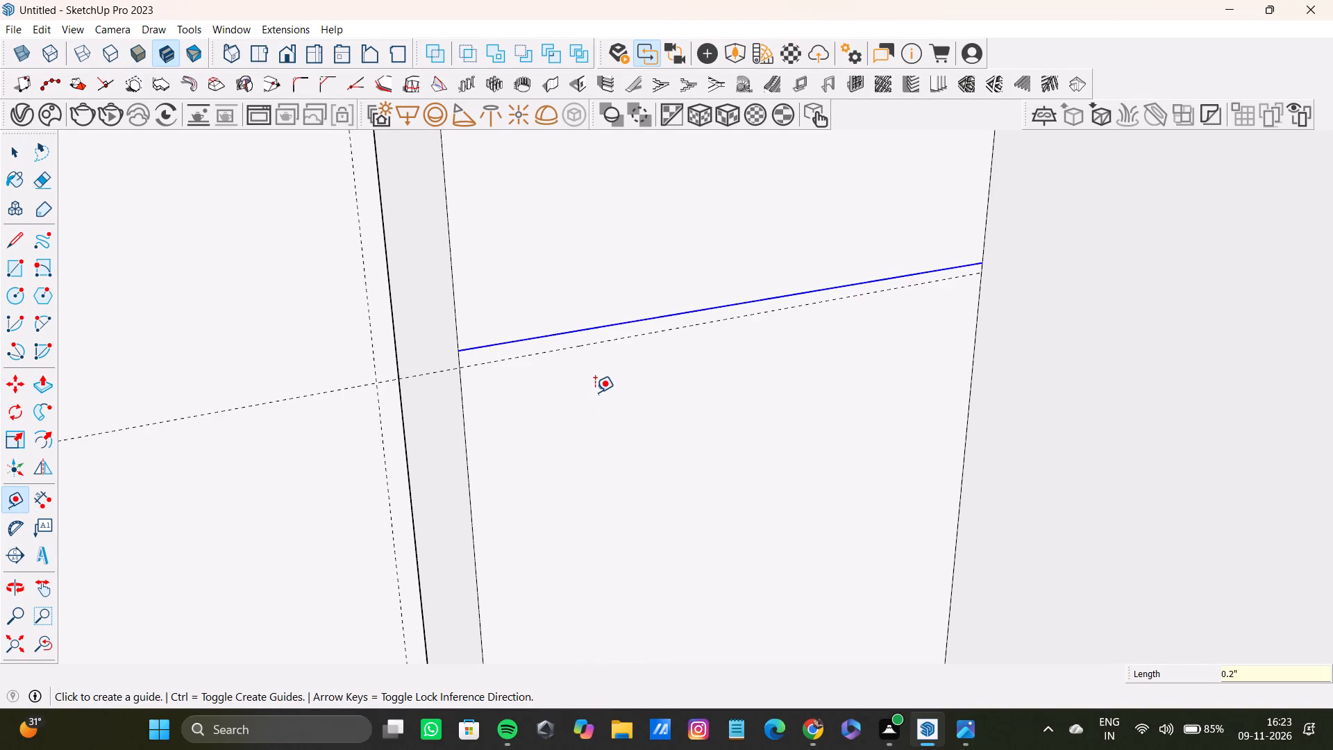
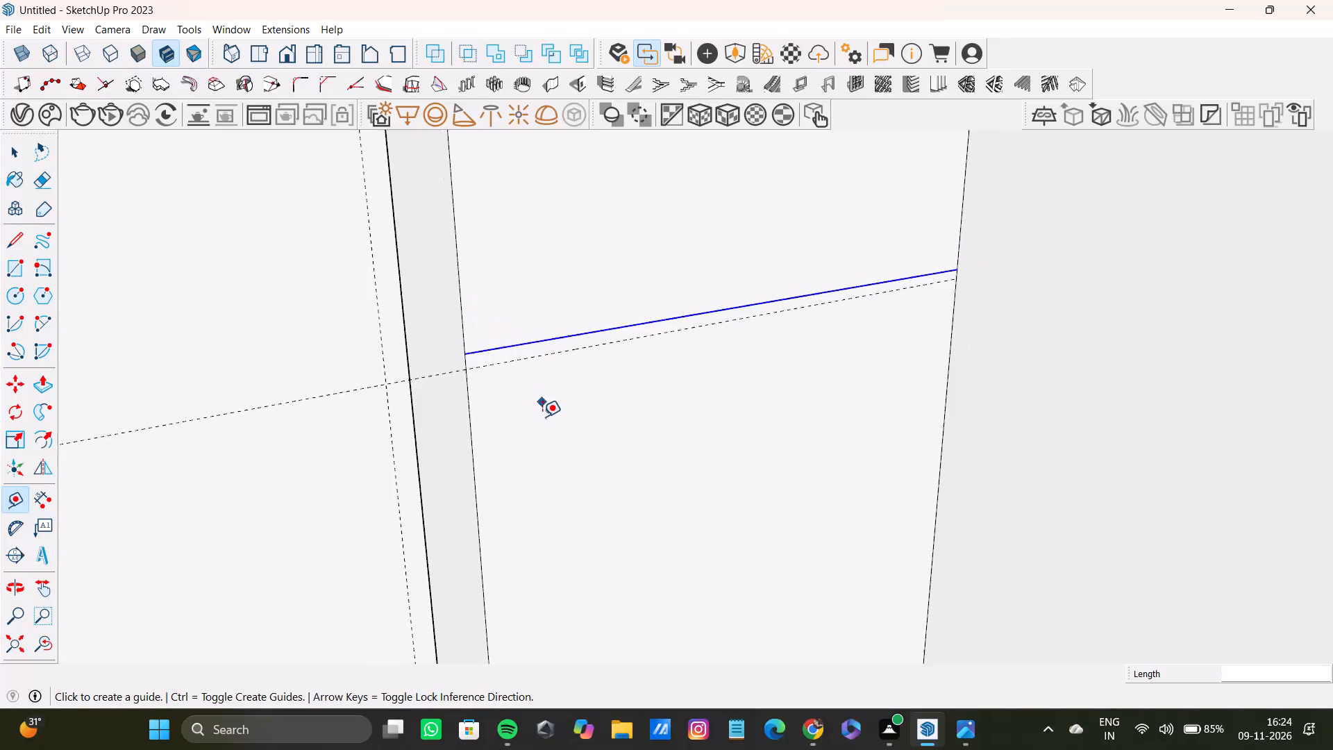
Draw a thin rectangle about 11 11/16" by 1/4" between the division line and its offset guide on the niche's inner side.
shift+middle_drag(541, 413, 483, 467)
scroll(483, 453, up, 12)
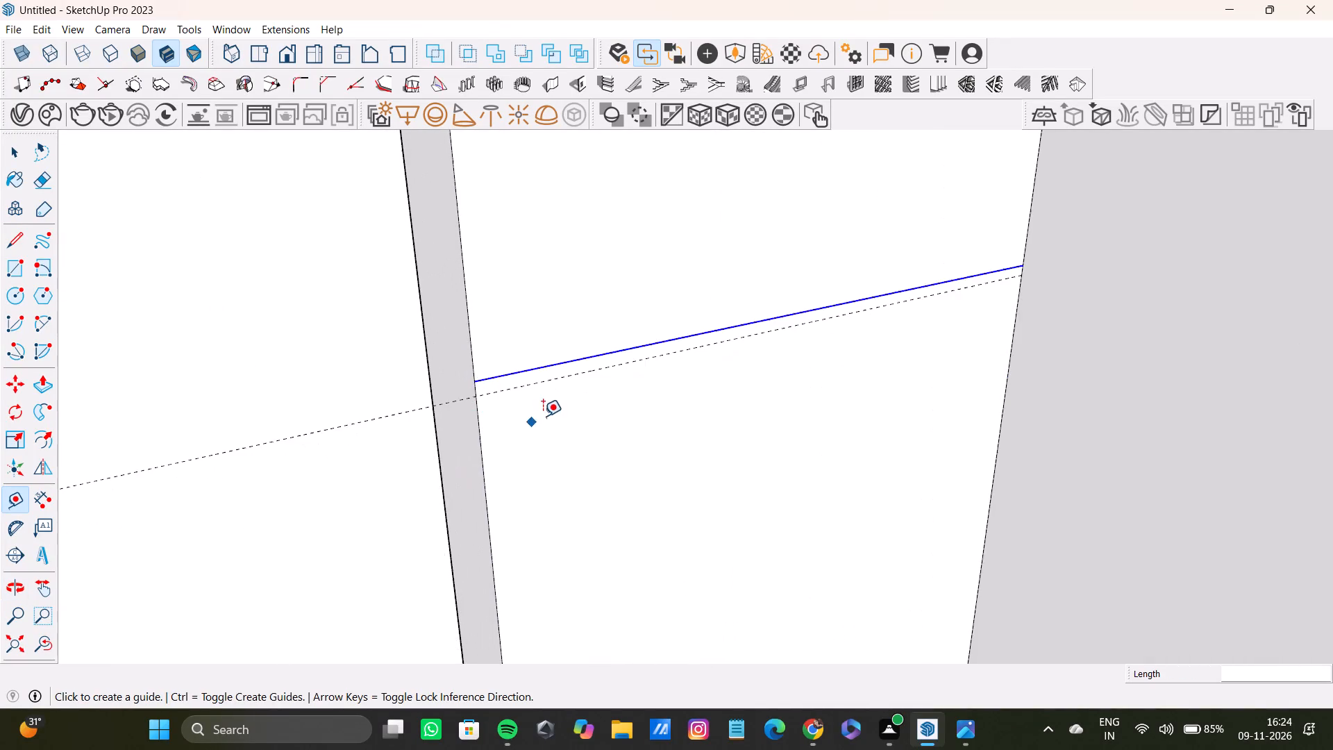
shift+middle_drag(546, 413, 503, 426)
key(r)
scroll(485, 383, up, 12)
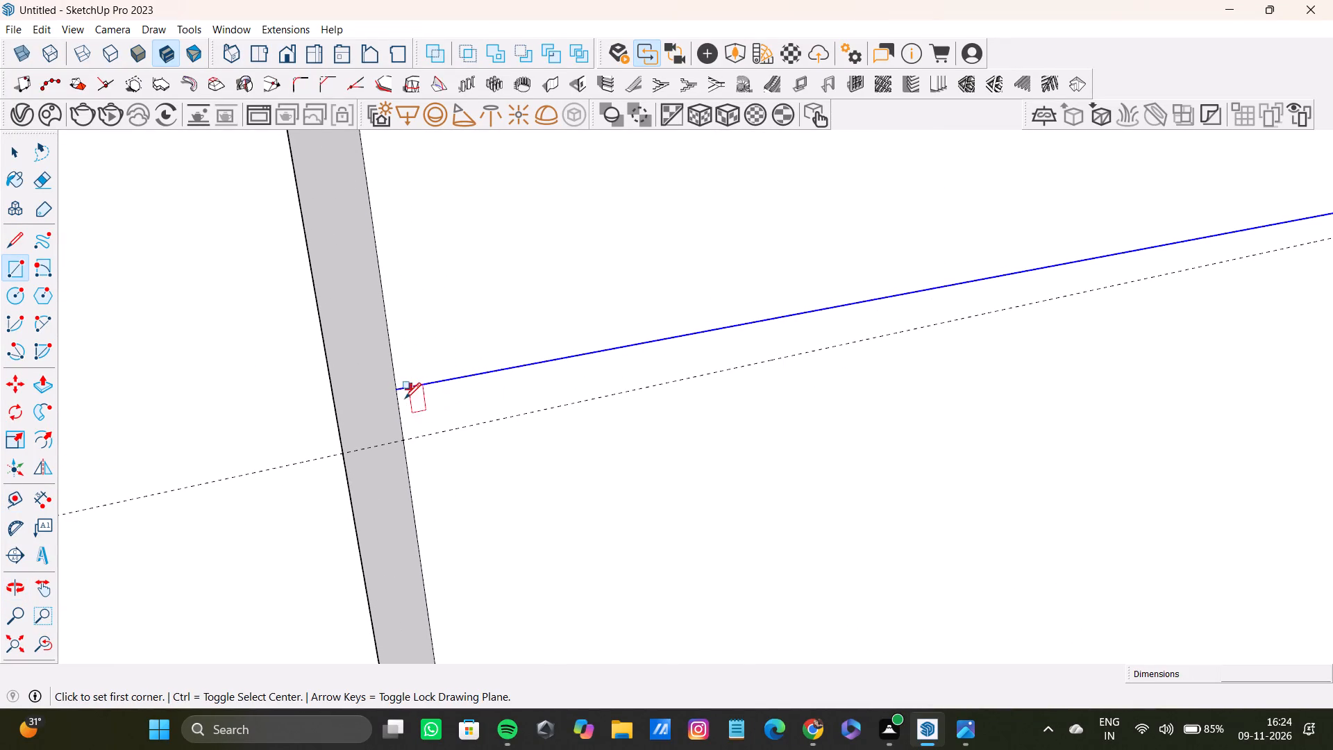
click(396, 386)
scroll(611, 389, down, 5)
middle_drag(517, 399, 523, 394)
scroll(838, 345, down, 3)
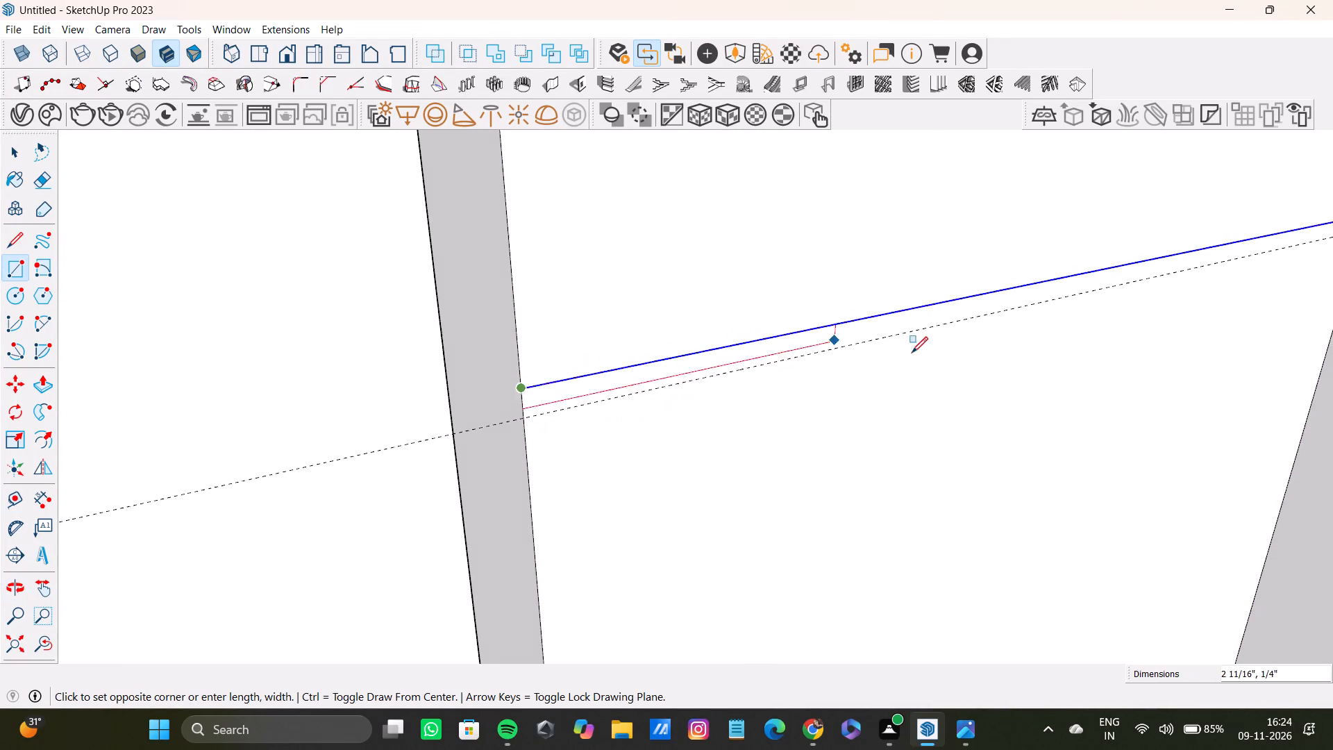
shift+middle_drag(914, 350, 724, 355)
scroll(1026, 332, up, 4)
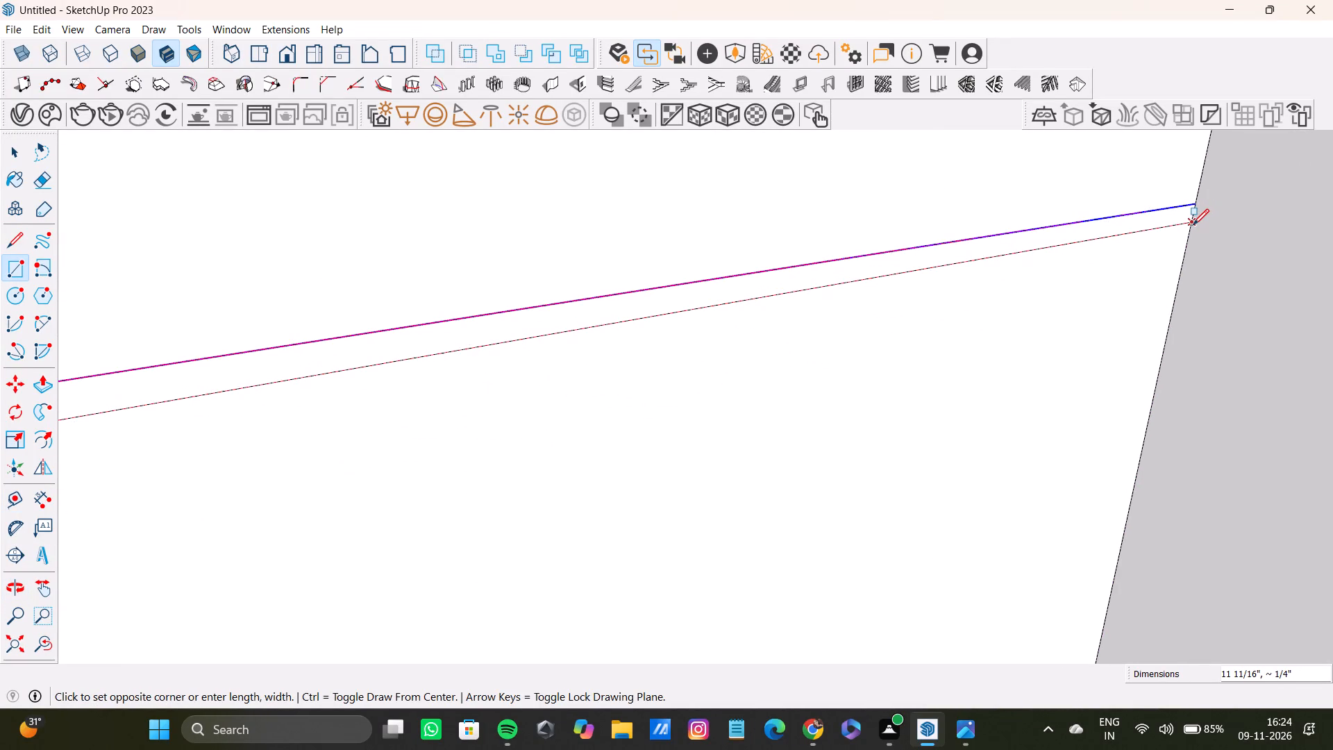
click(1193, 225)
Place a guide line 0.2" below the next division line down on the niche's inner side.
scroll(1073, 262, down, 12)
middle_drag(654, 353, 814, 337)
scroll(653, 378, down, 4)
shift+middle_drag(644, 403, 640, 297)
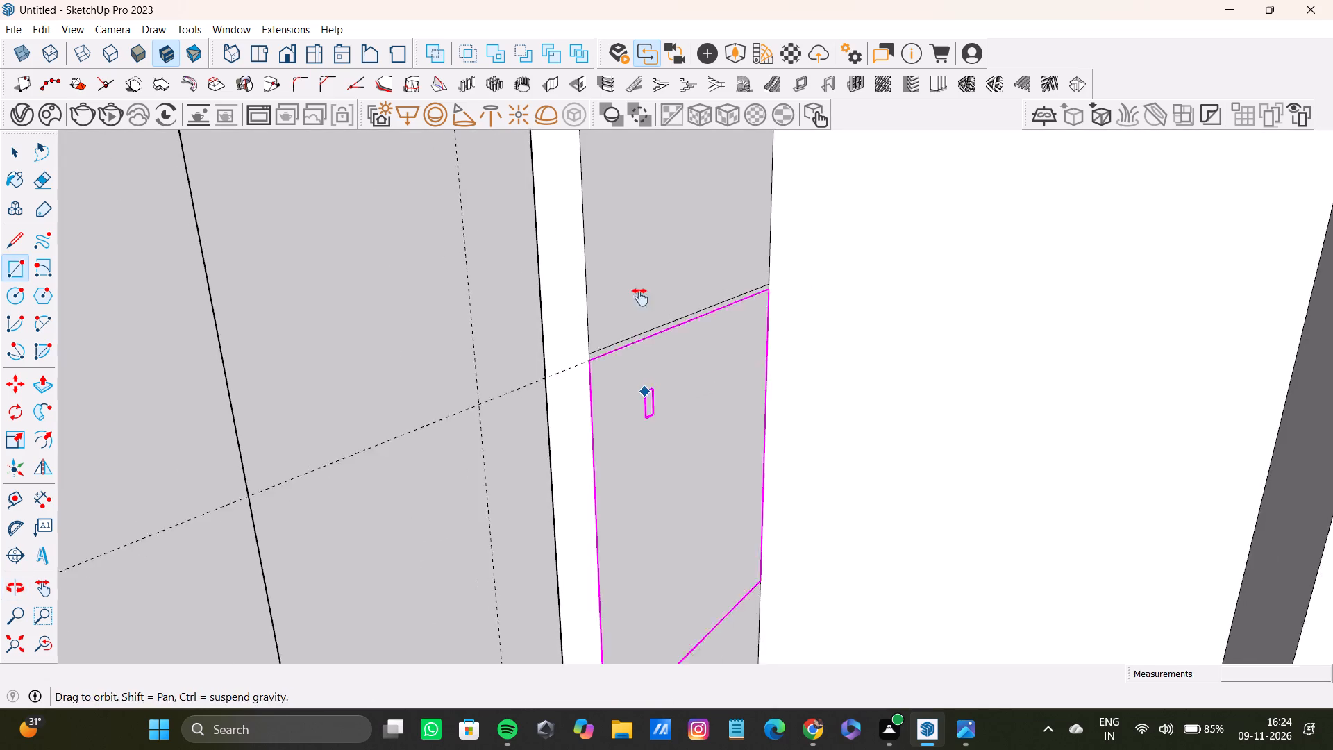
shift+middle_drag(640, 297, 626, 160)
scroll(693, 435, down, 4)
shift+middle_drag(694, 437, 635, 311)
scroll(693, 481, up, 4)
scroll(654, 424, down, 1)
middle_drag(644, 415, 627, 416)
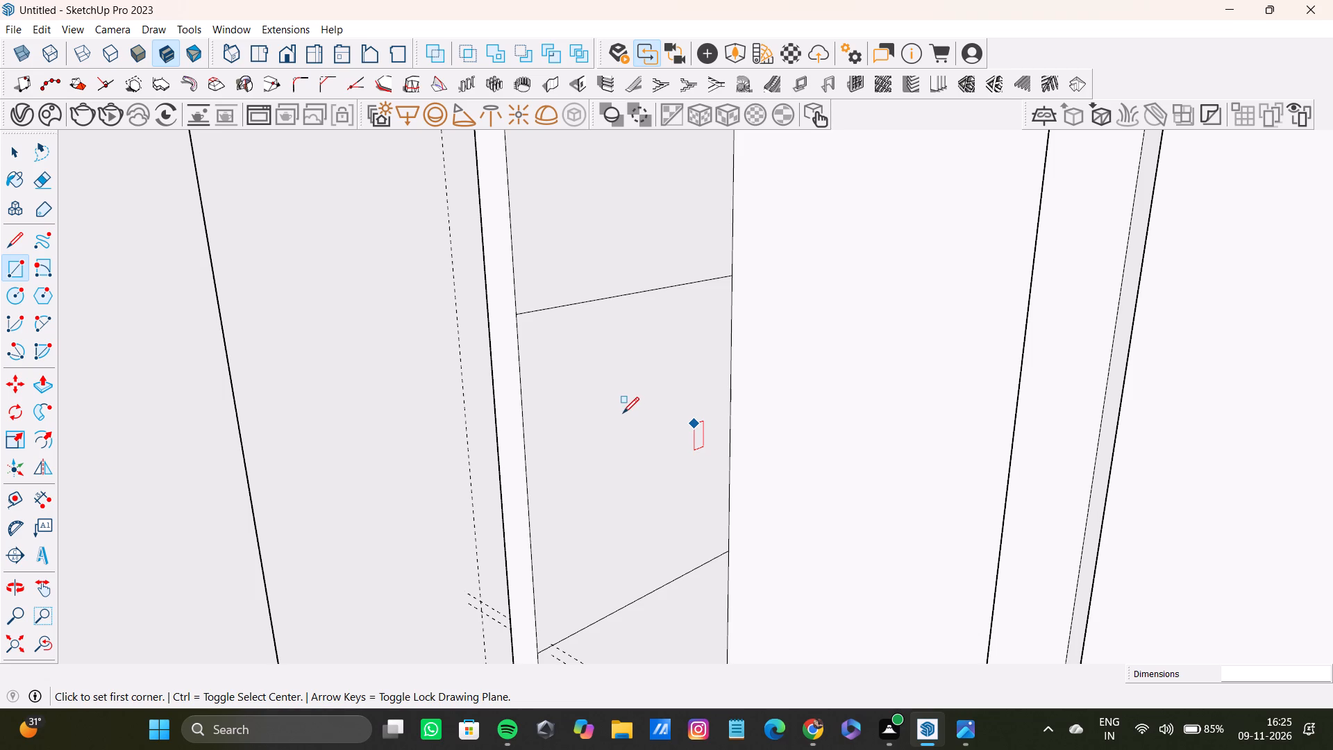
scroll(623, 413, down, 18)
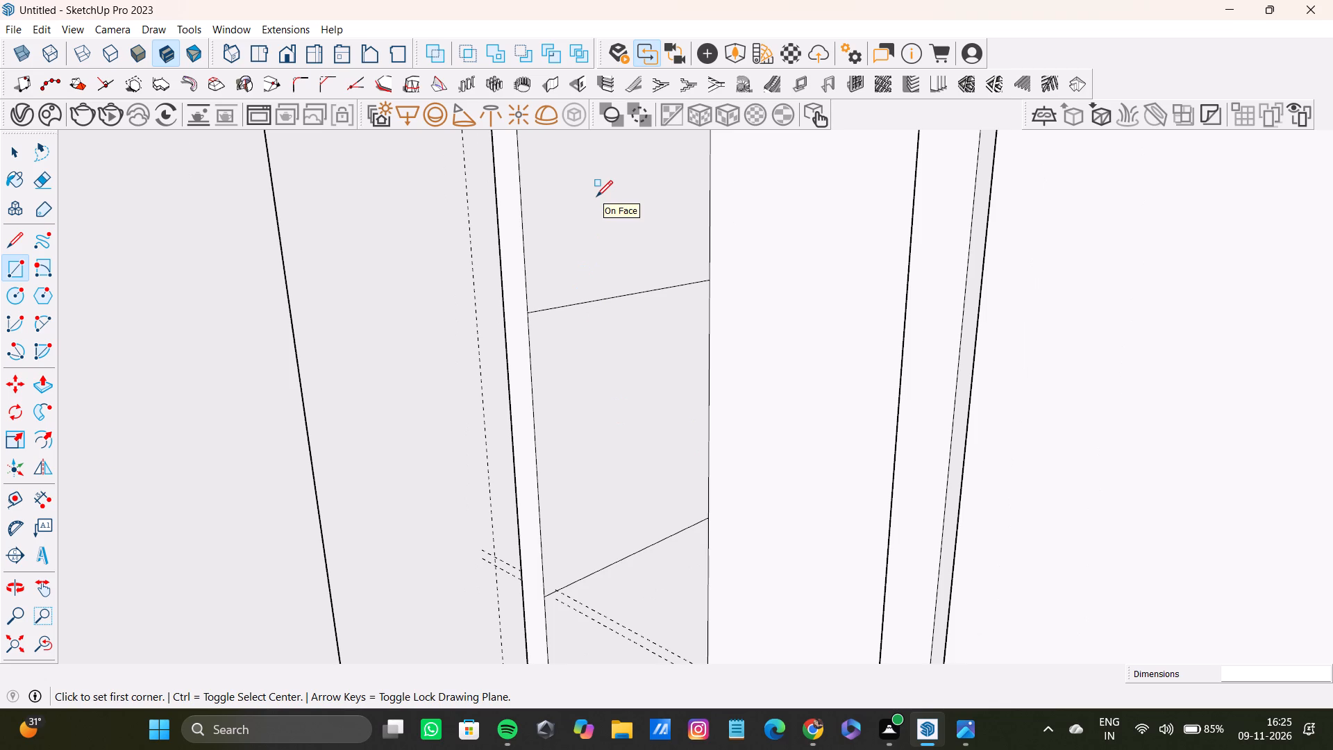
scroll(603, 196, down, 8)
shift+scroll(604, 205, up, 1)
shift+middle_drag(604, 205, 603, 449)
scroll(582, 332, up, 10)
scroll(627, 453, down, 2)
shift+middle_drag(626, 453, 626, 448)
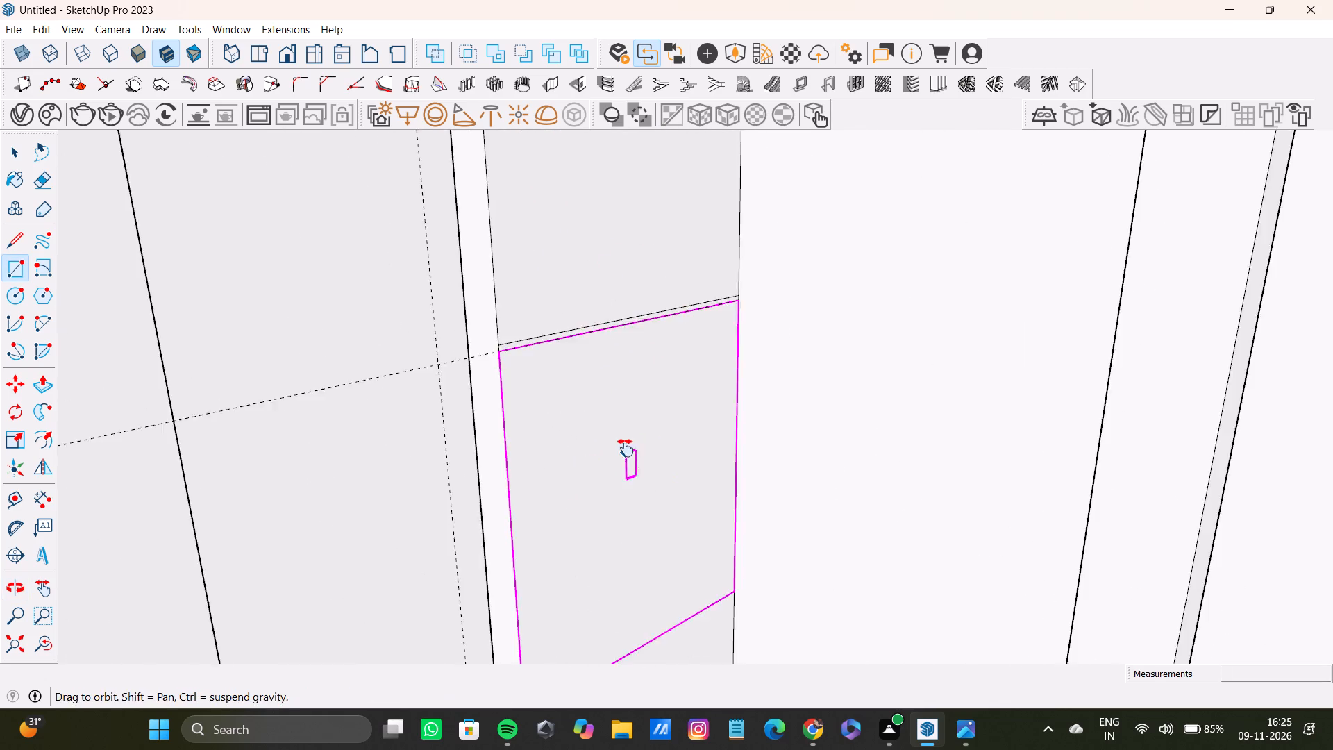
shift+middle_drag(626, 448, 562, 229)
scroll(561, 469, up, 8)
key(space)
text(t)
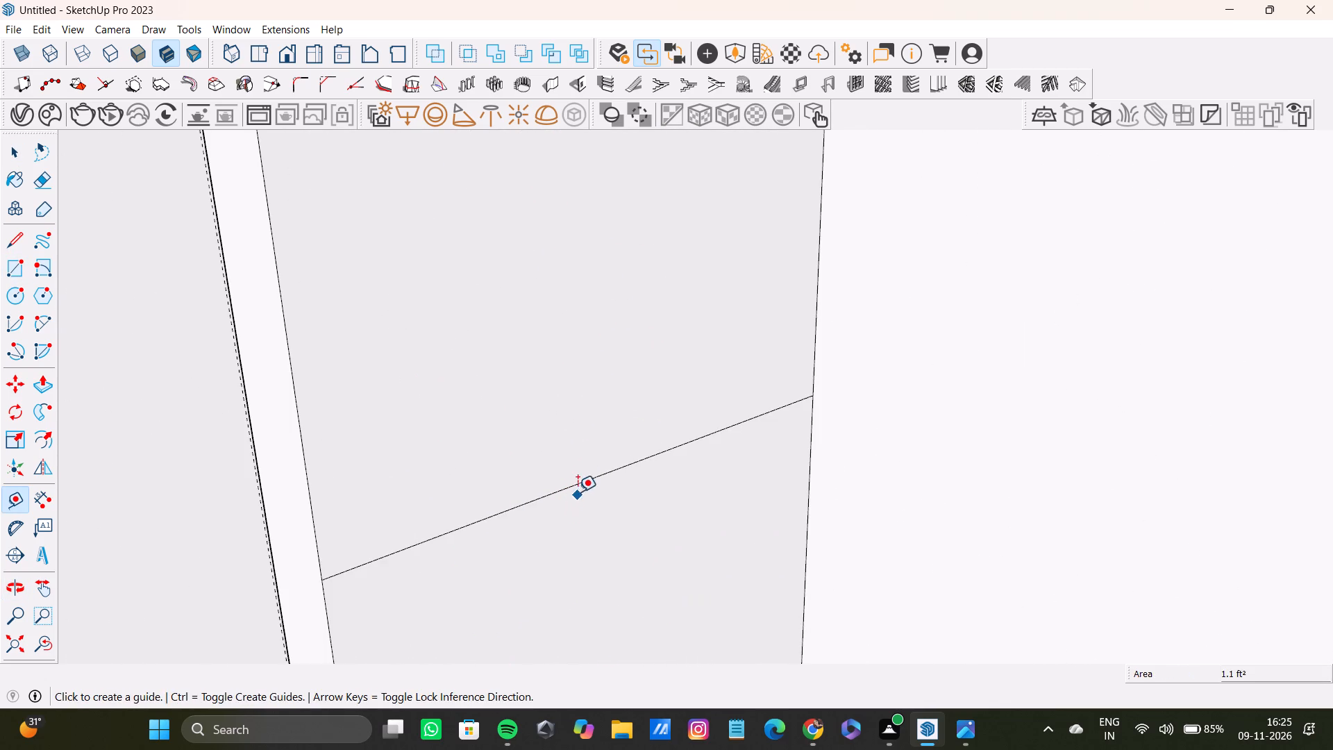
click(578, 483)
middle_drag(578, 535, 562, 446)
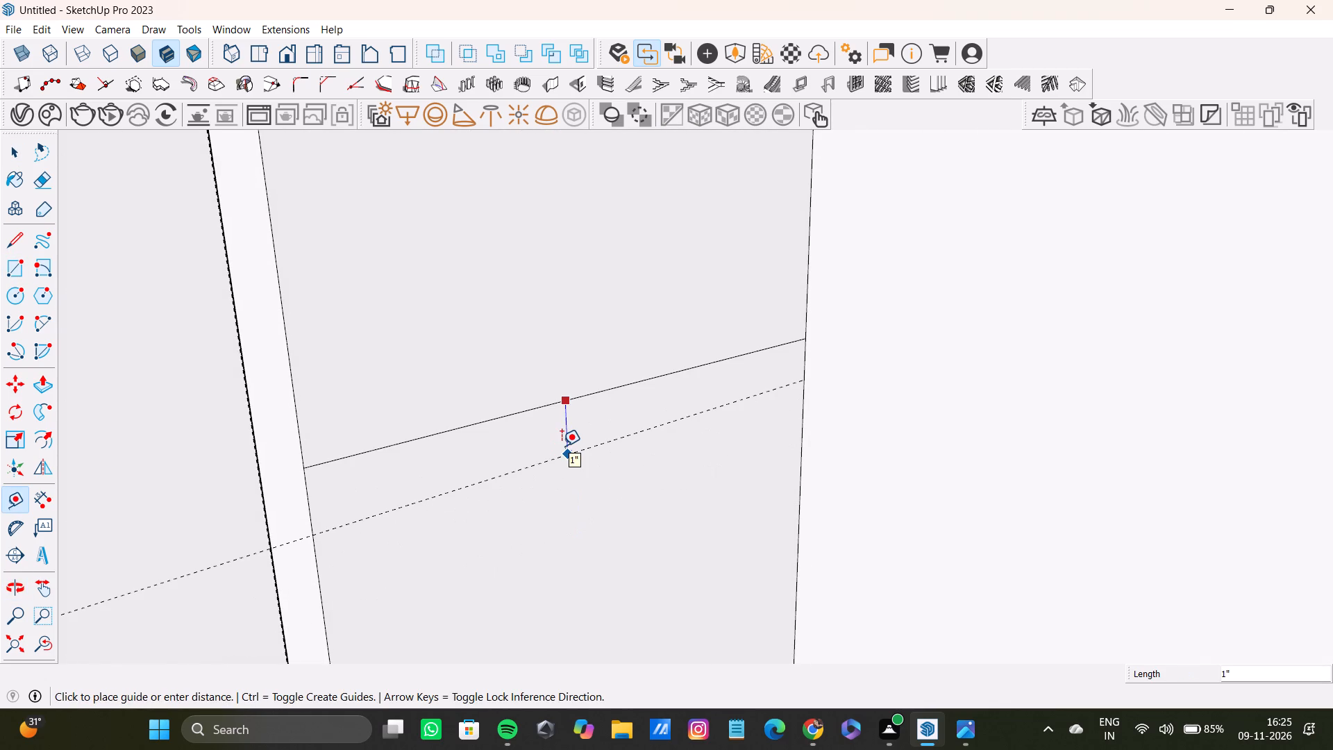
text(0.2")
key(Return)
Place a guide line 0.2" below the following lower division line on the niche's inner side.
scroll(544, 435, down, 14)
shift+middle_drag(530, 437, 528, 324)
shift+scroll(530, 332, down, 1)
scroll(516, 551, up, 2)
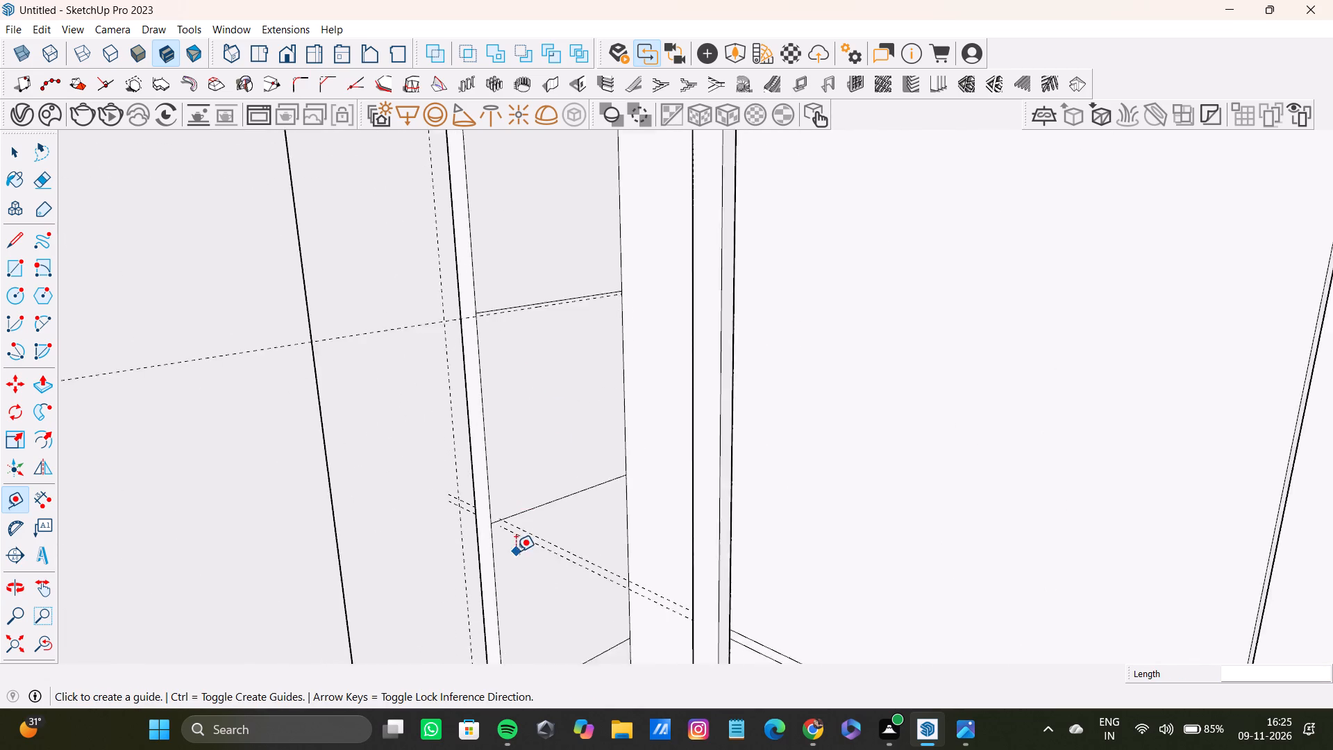
scroll(516, 551, up, 10)
click(576, 463)
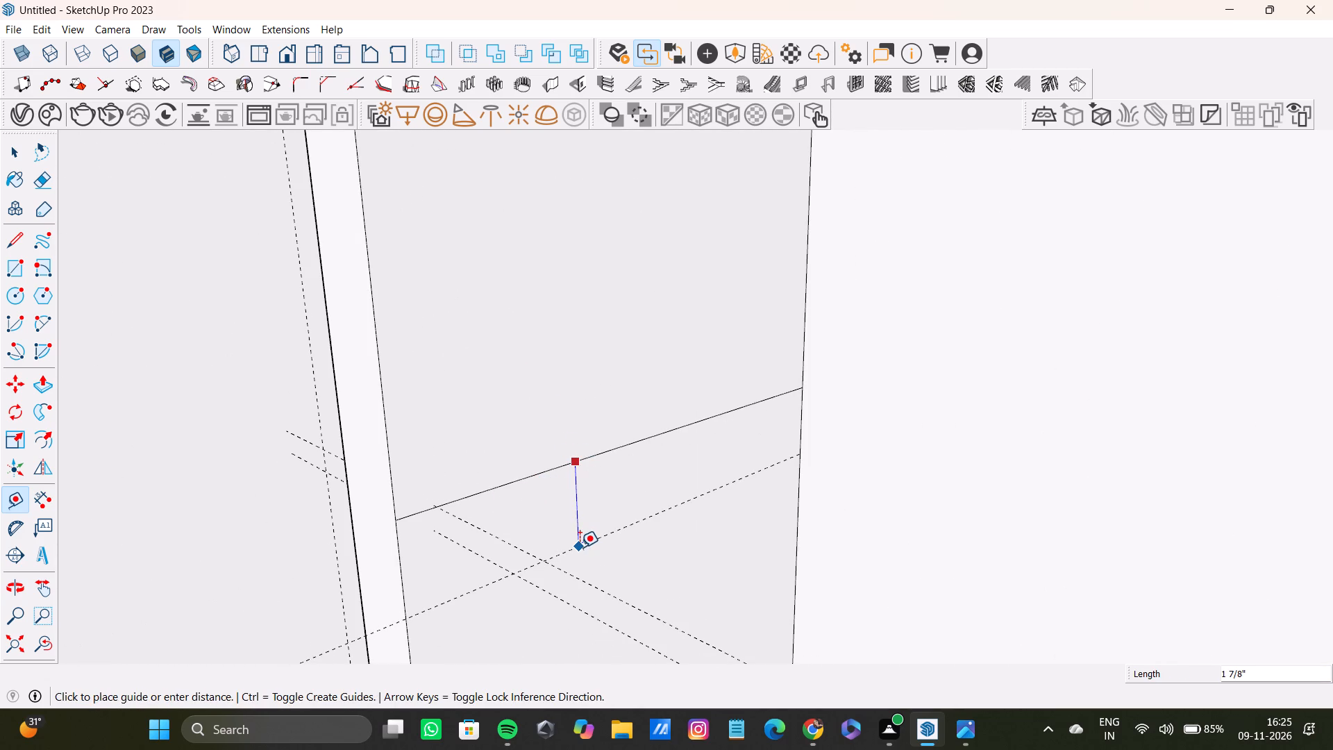
text(0.2")
key(Return)
Place a guide line 0.2" below the lowest division line on the niche's inner side.
scroll(579, 547, down, 6)
middle_drag(573, 534, 546, 341)
scroll(567, 568, up, 4)
shift+scroll(563, 556, down, 1)
shift+middle_drag(555, 522, 555, 321)
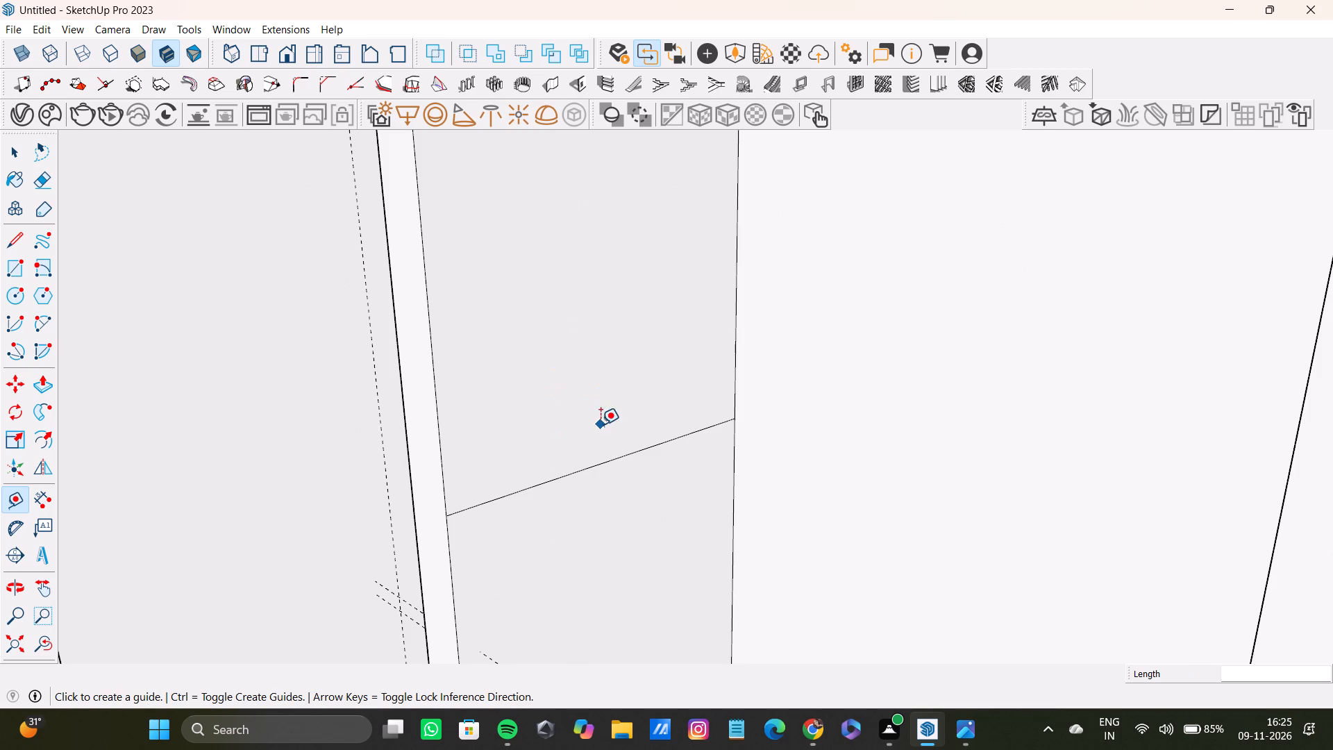
click(606, 460)
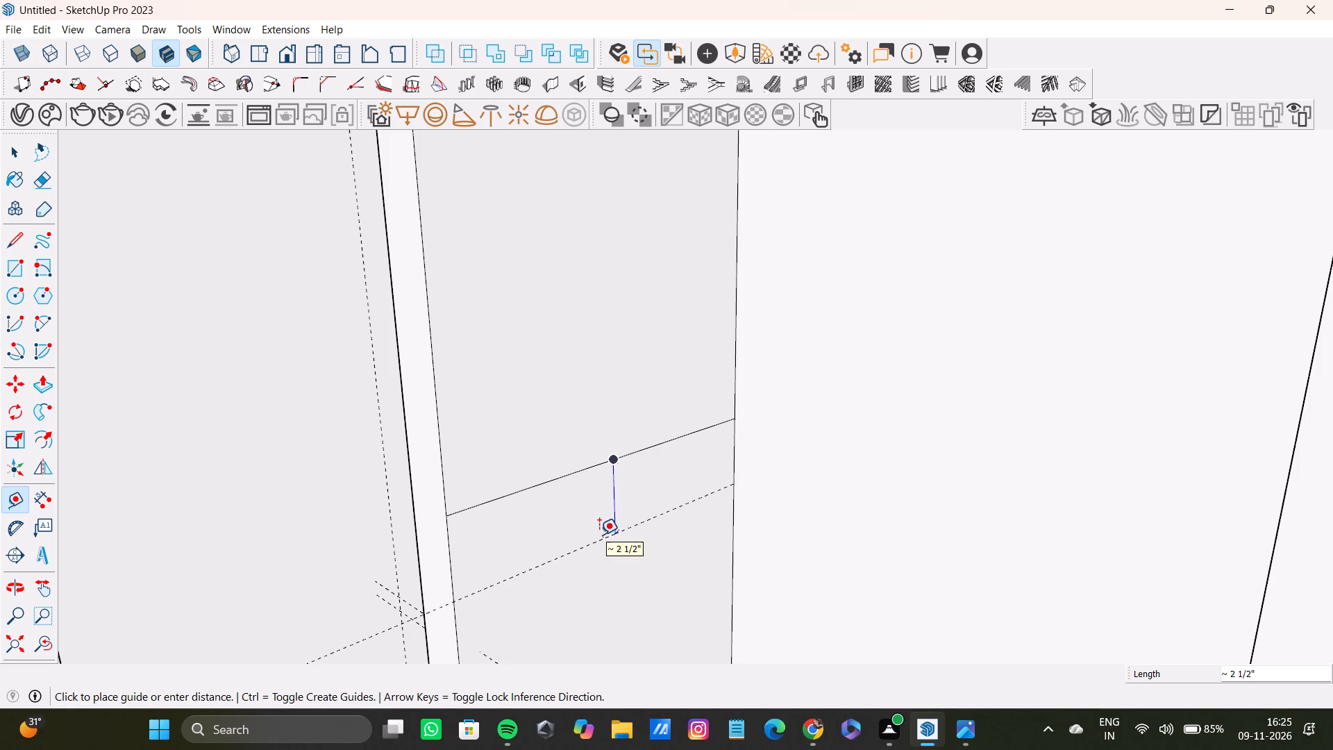
text(0.2")
key(Return)
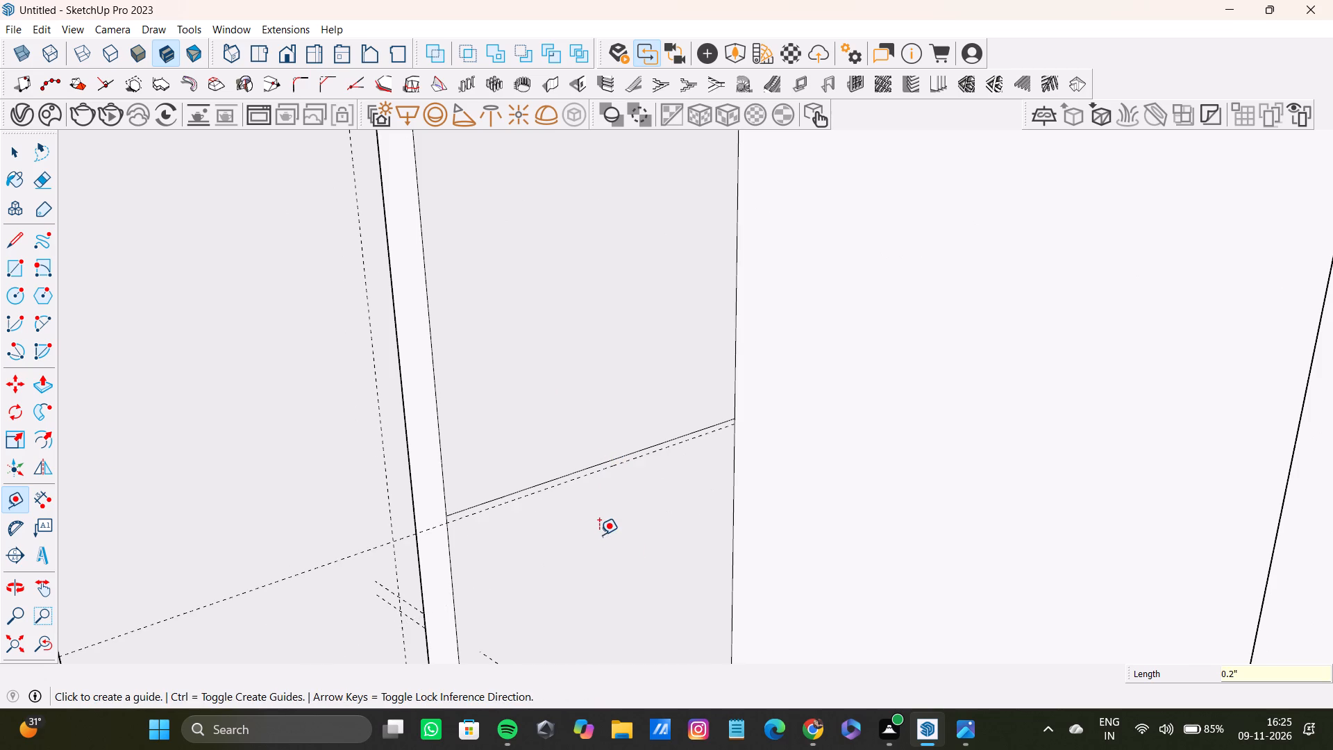
Draw a thin rectangle about 11 11/16" by 3/16" between the lowest division line and its guide.
scroll(599, 526, down, 5)
shift+middle_drag(602, 506, 537, 260)
scroll(553, 409, down, 3)
shift+middle_click(554, 422)
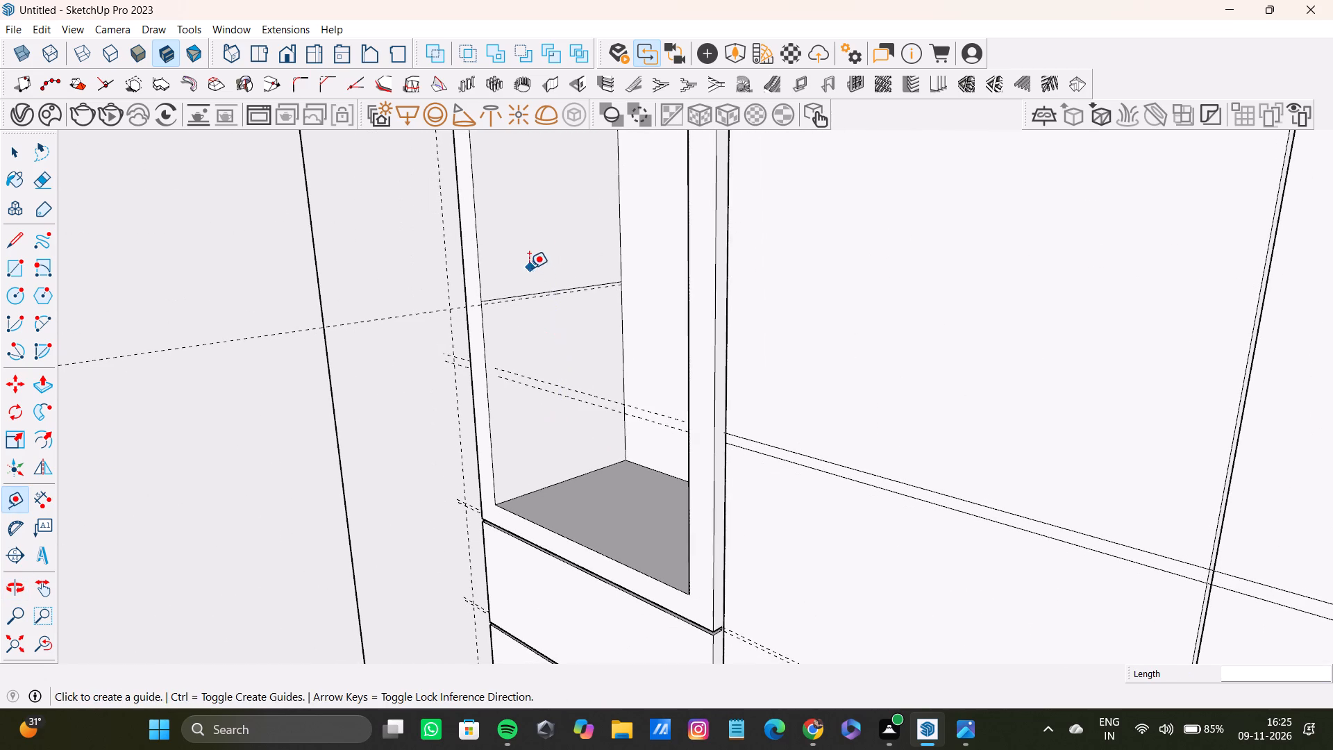
key(space)
scroll(555, 389, up, 10)
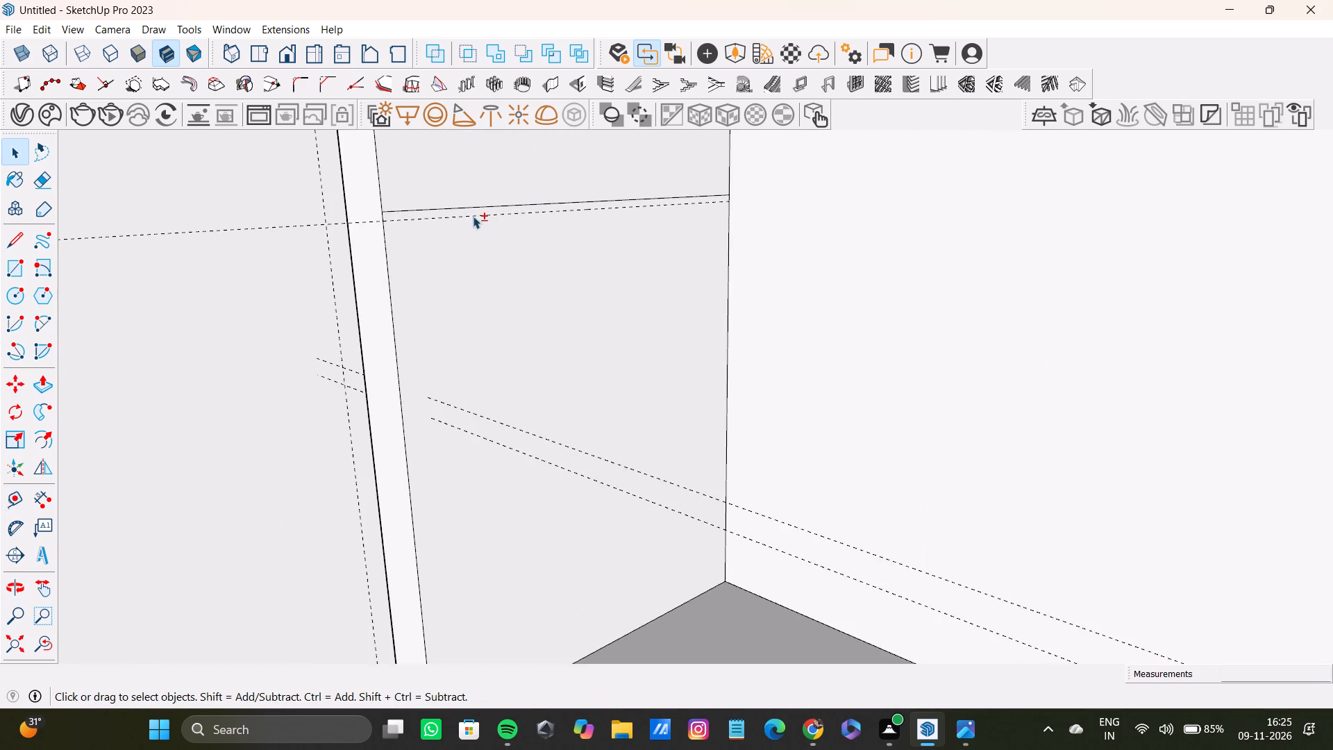
shift+middle_drag(473, 216, 467, 278)
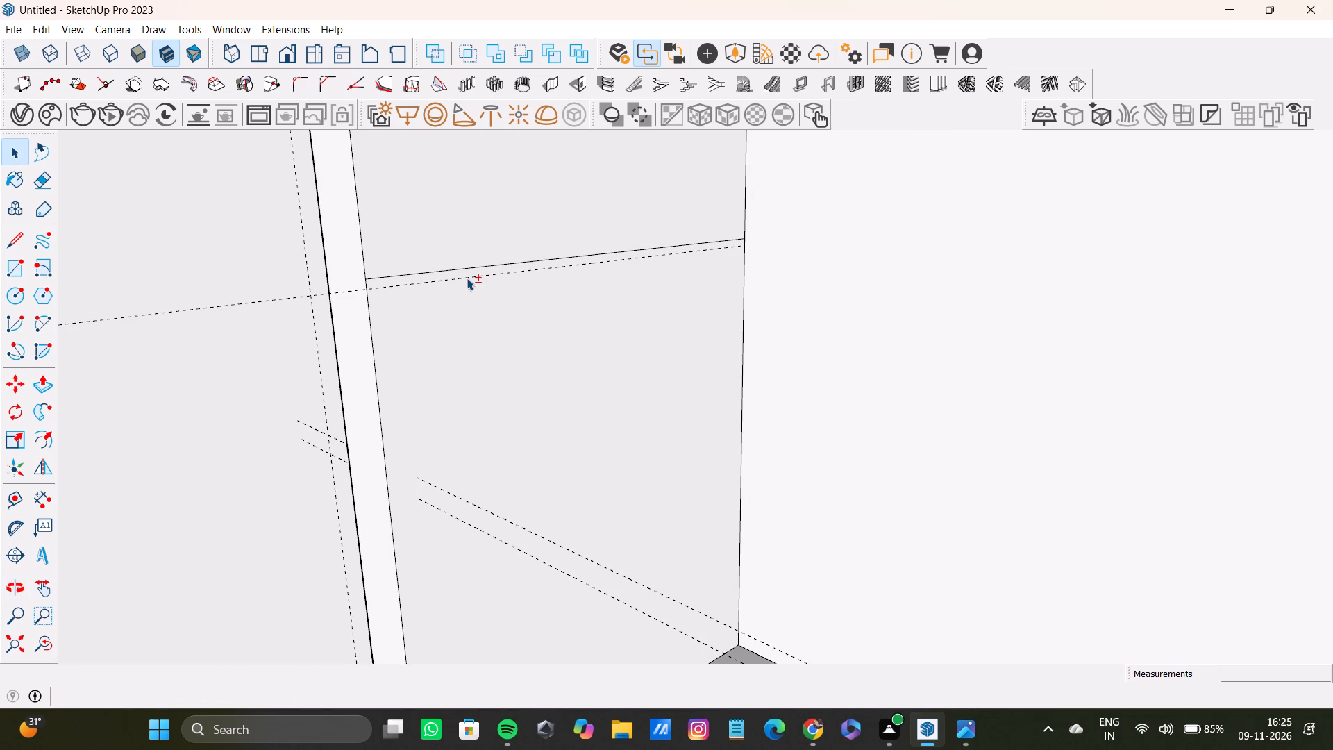
scroll(357, 301, up, 10)
shift+middle_drag(503, 283, 503, 315)
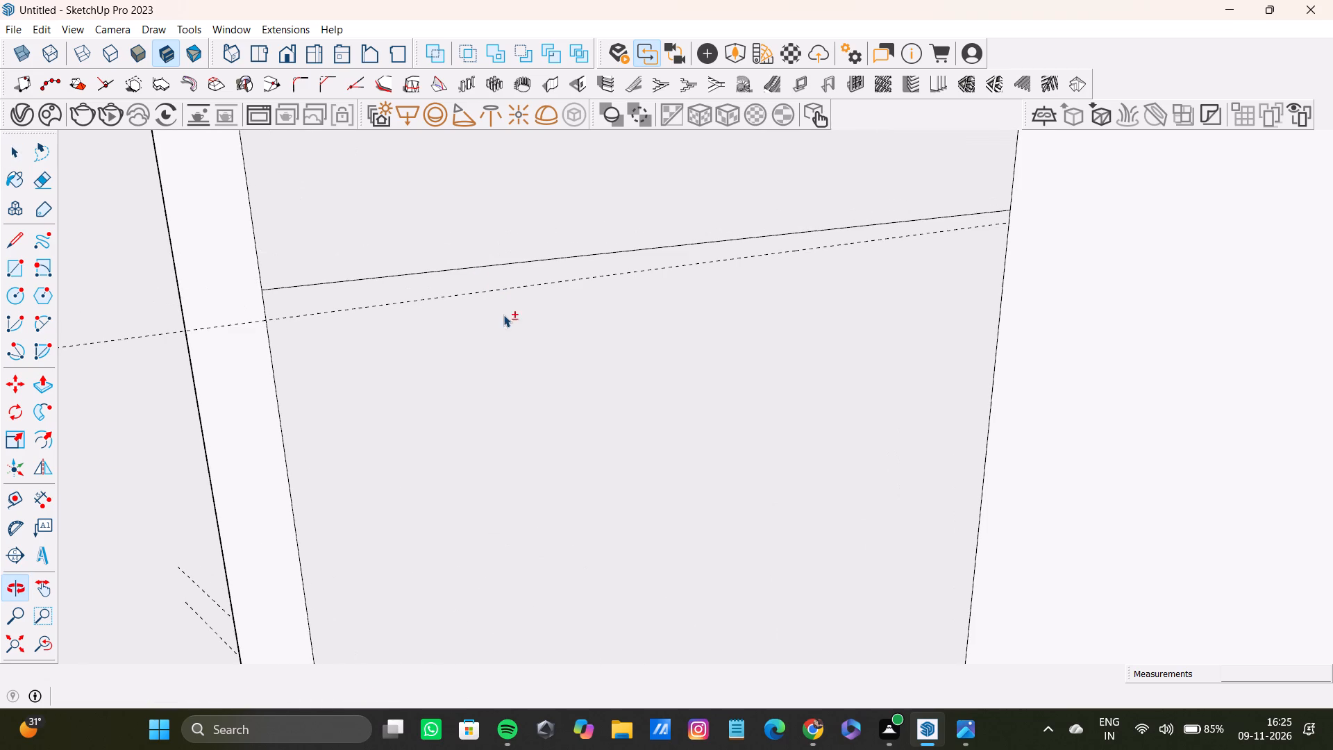
key(r)
scroll(374, 305, up, 4)
drag(202, 283, 208, 281)
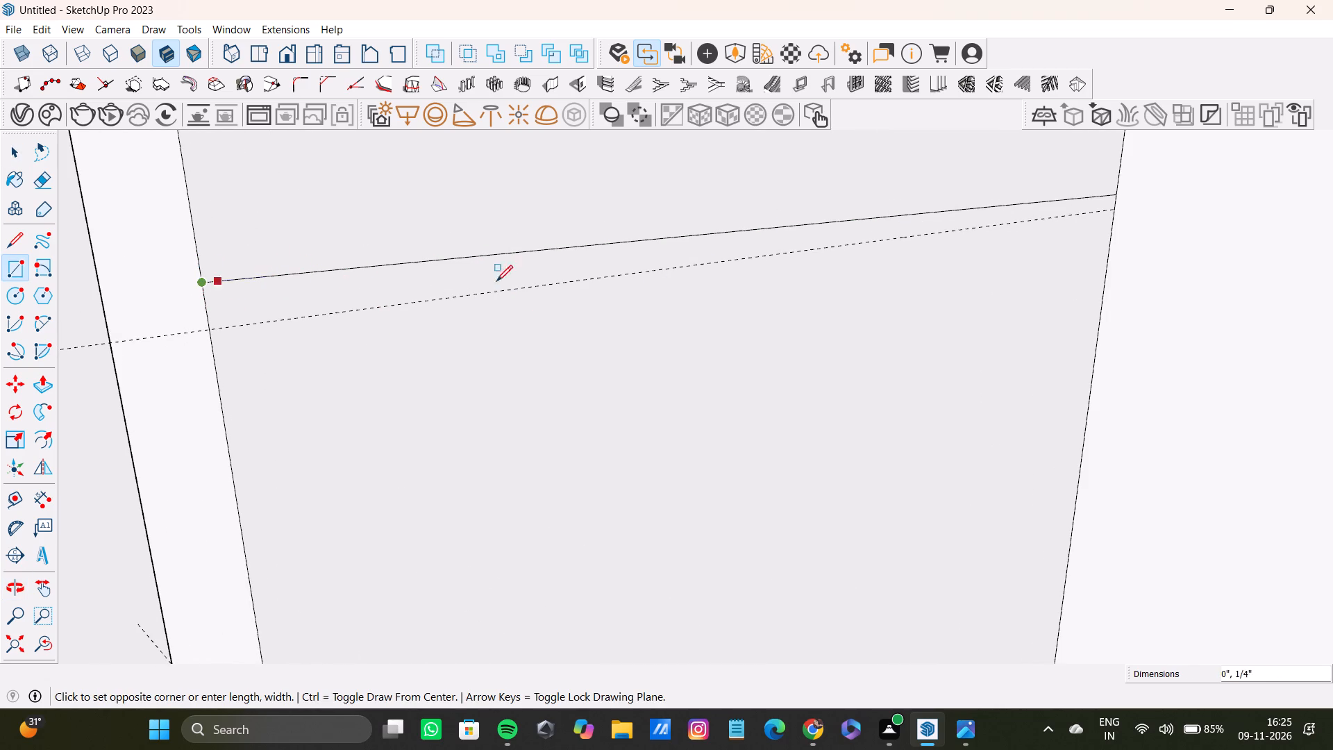
click(1114, 210)
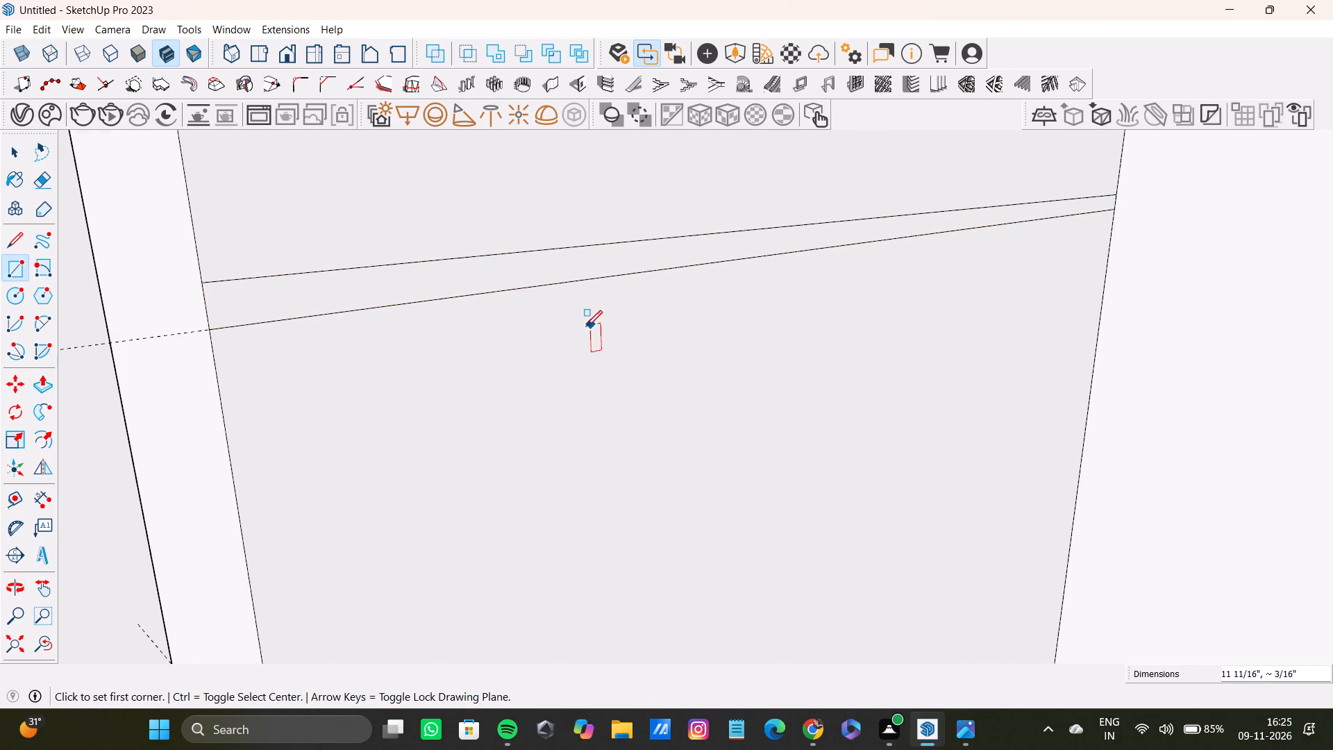
Draw a thin rectangle about 11 11/16" by 3/16" between the division line next above and its guide.
scroll(586, 326, down, 15)
shift+middle_drag(575, 219, 630, 531)
scroll(635, 308, down, 4)
shift+middle_drag(636, 308, 632, 686)
scroll(571, 481, up, 4)
middle_drag(591, 517, 503, 441)
scroll(578, 588, up, 6)
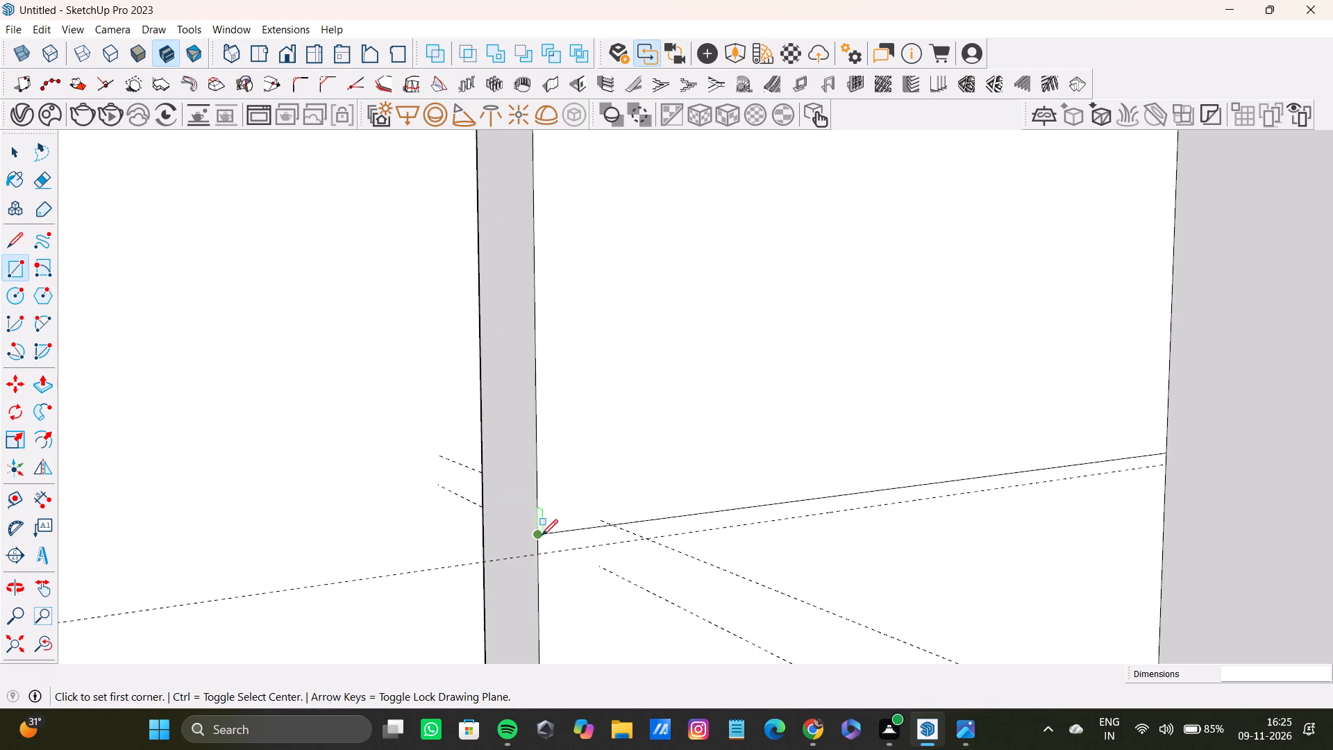
click(542, 535)
click(1168, 465)
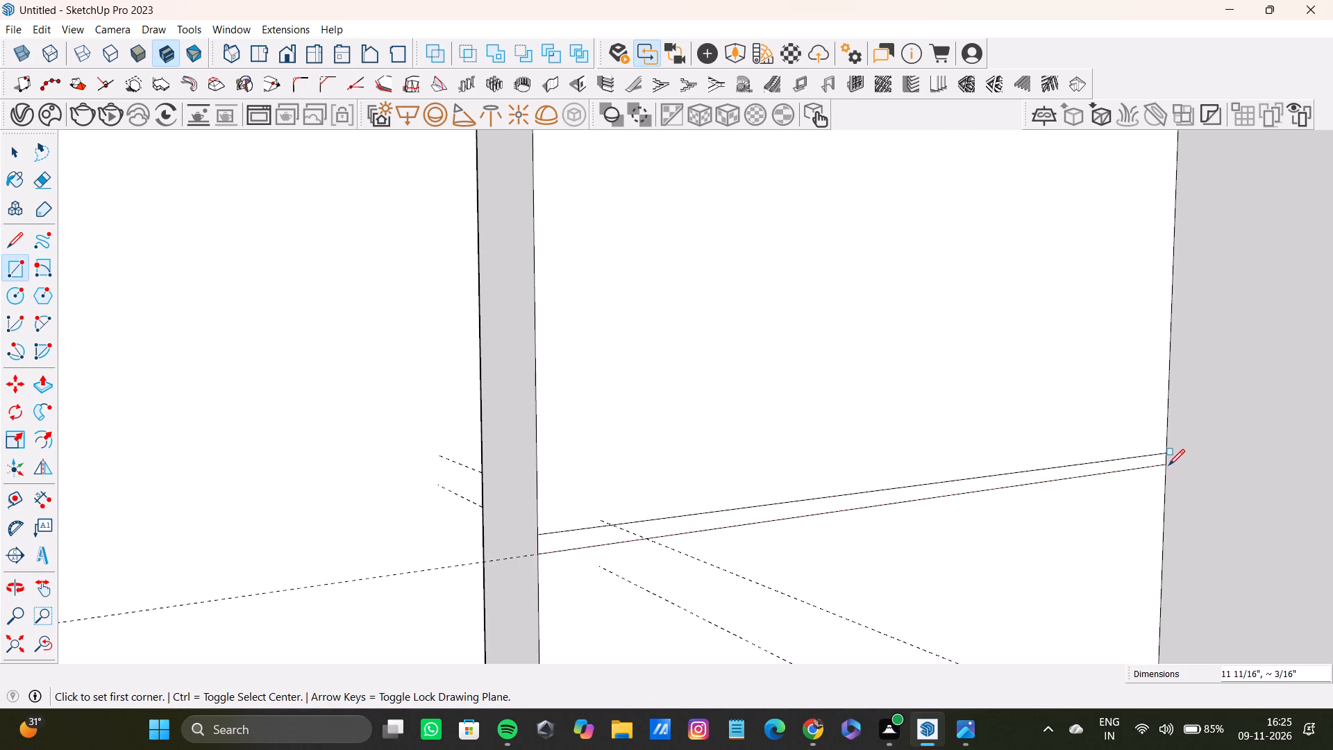
Draw a thin rectangle about 11 11/16" by 3/16" between the remaining division line and its guide.
scroll(776, 449, down, 8)
shift+middle_drag(764, 301, 721, 580)
scroll(694, 407, down, 4)
shift+middle_drag(691, 363, 628, 495)
scroll(630, 431, up, 4)
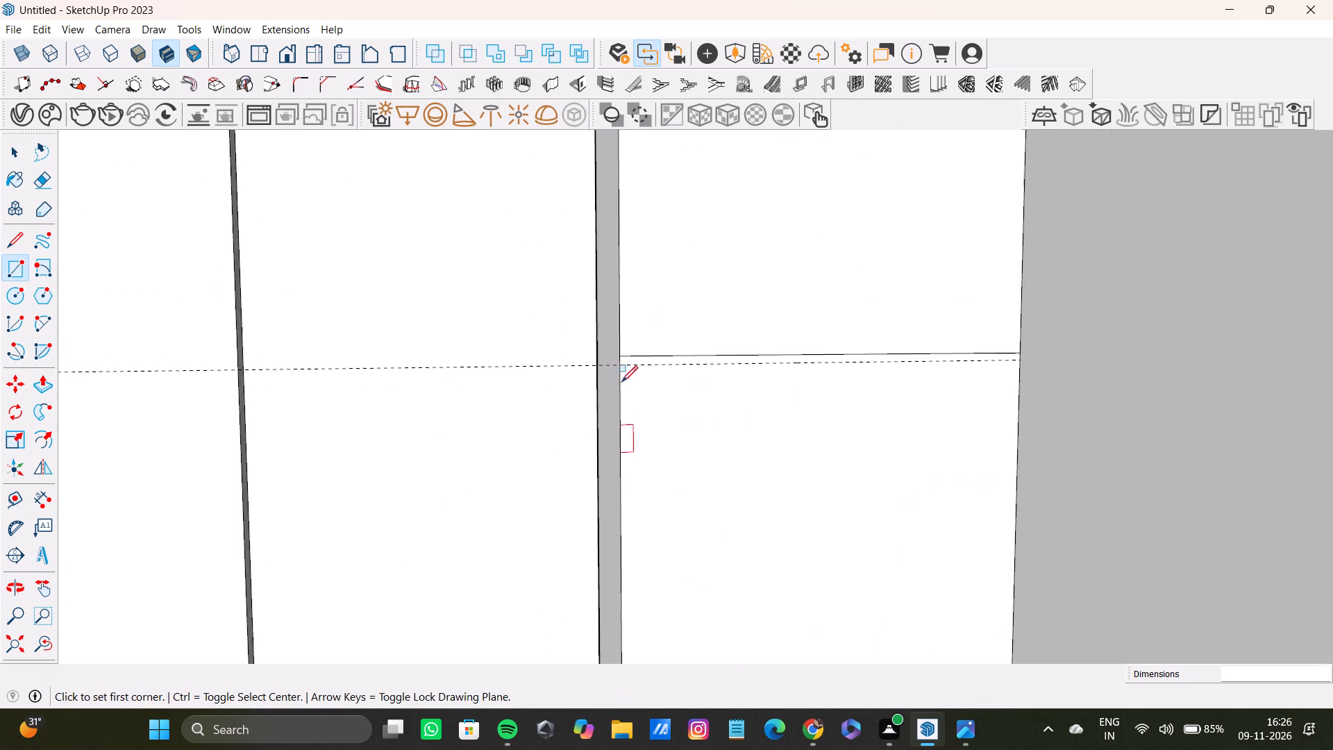
scroll(621, 382, up, 8)
drag(621, 334, 628, 334)
scroll(1110, 316, down, 4)
shift+middle_drag(1103, 322, 670, 324)
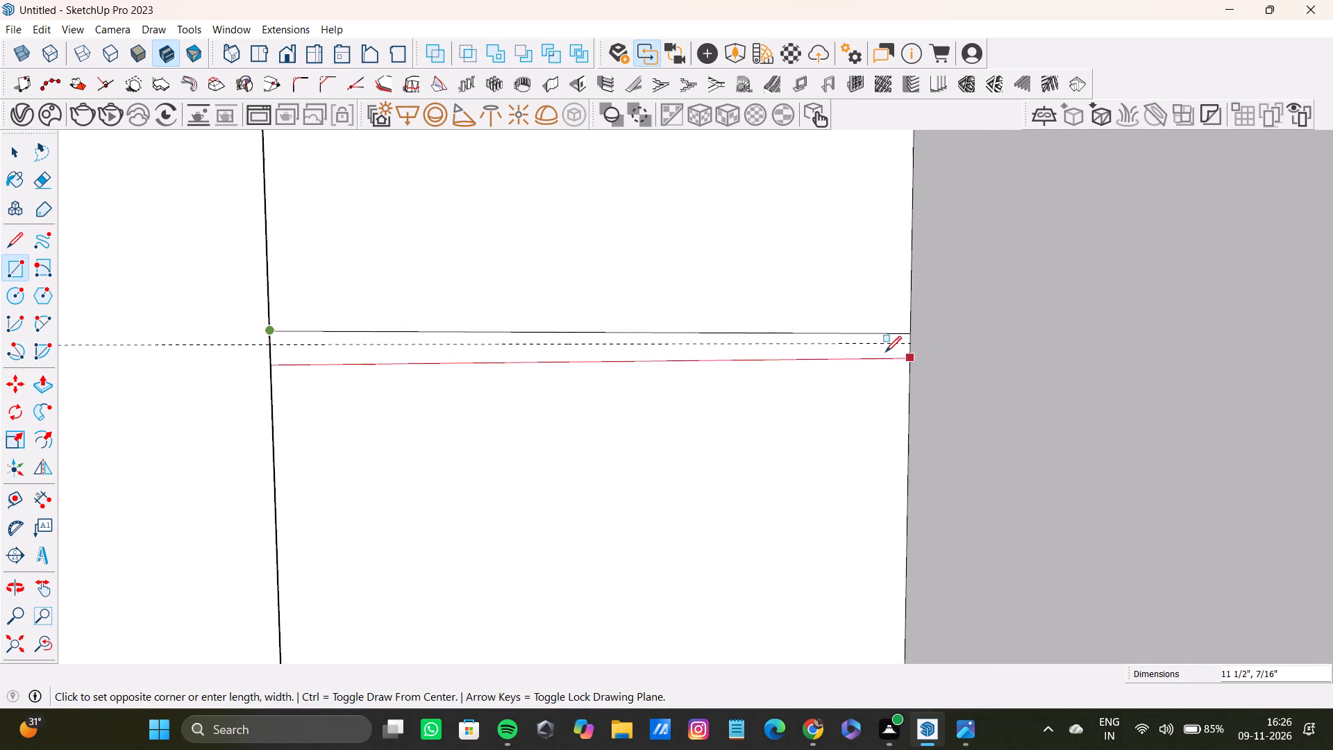
scroll(885, 352, up, 4)
click(921, 342)
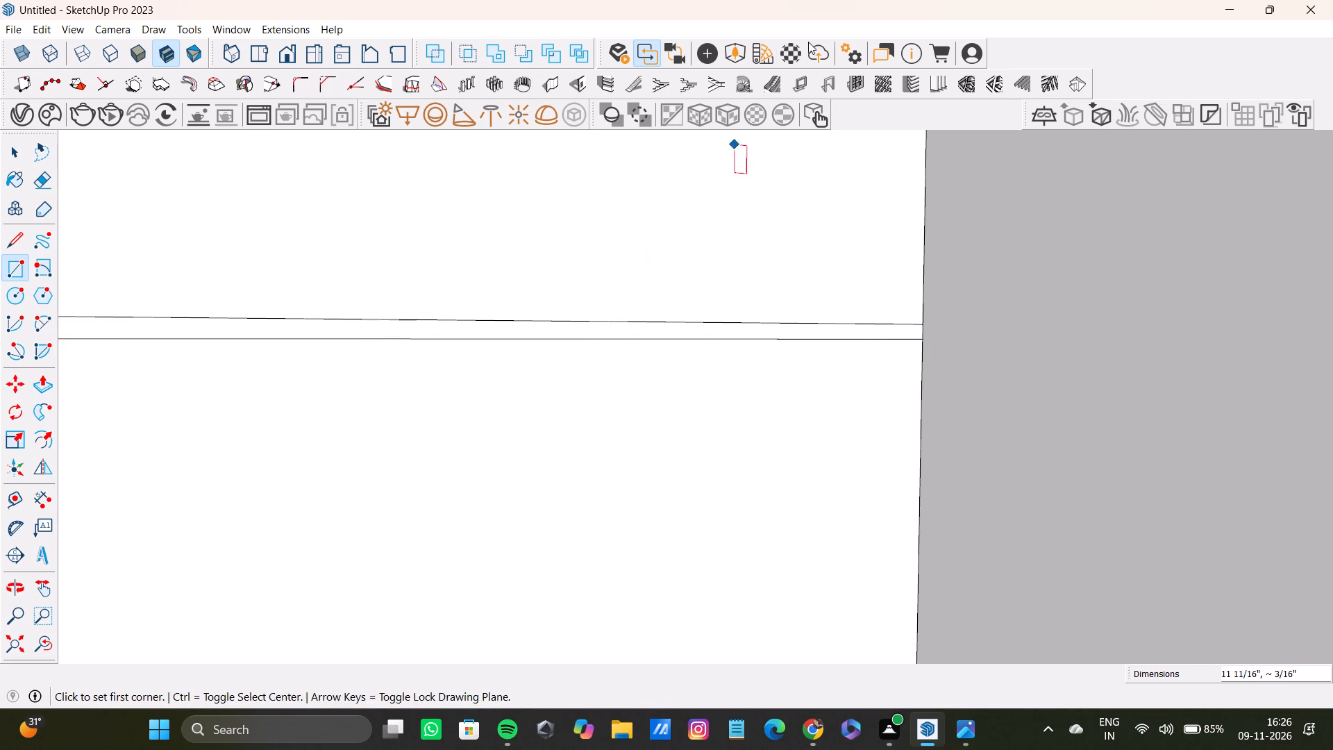
Push/Pull one of the upper thin strips on the niche's inner side outward about 3 1/16" as a shelf.
scroll(573, 227, down, 10)
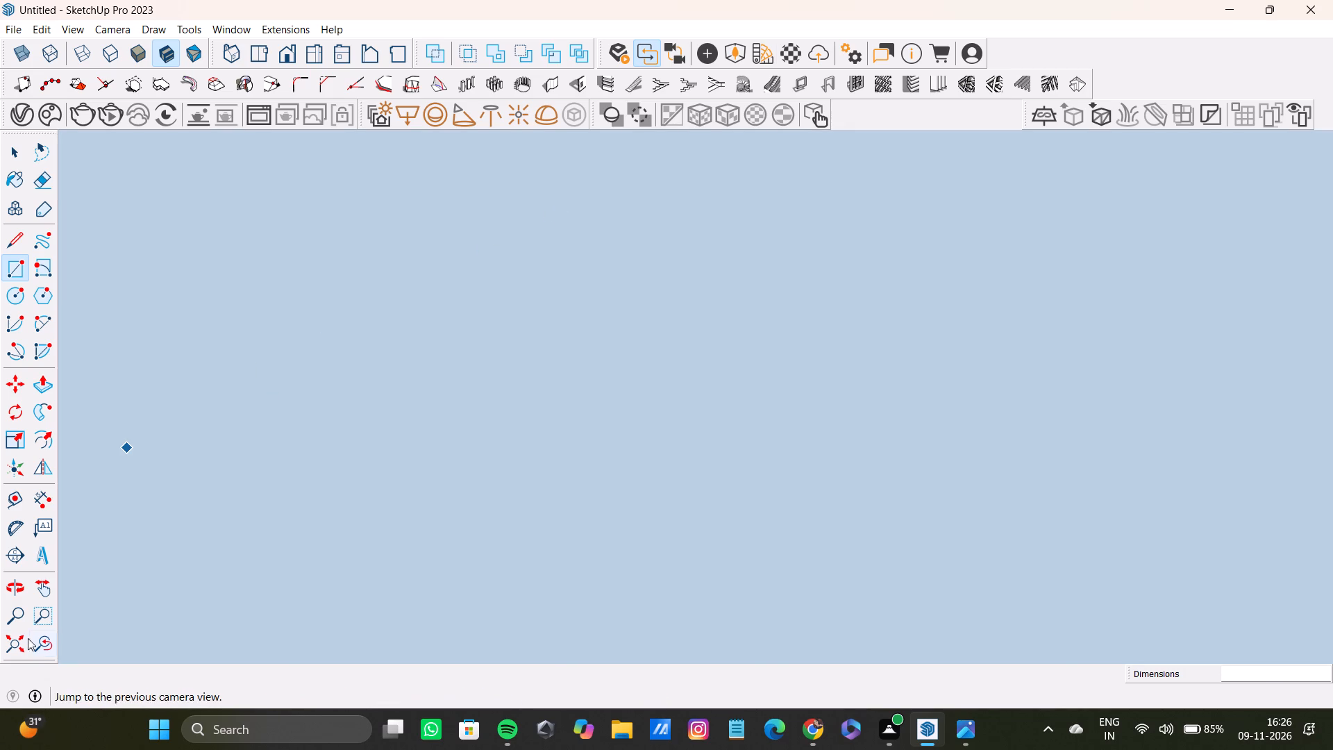
click(20, 647)
middle_drag(469, 426, 657, 597)
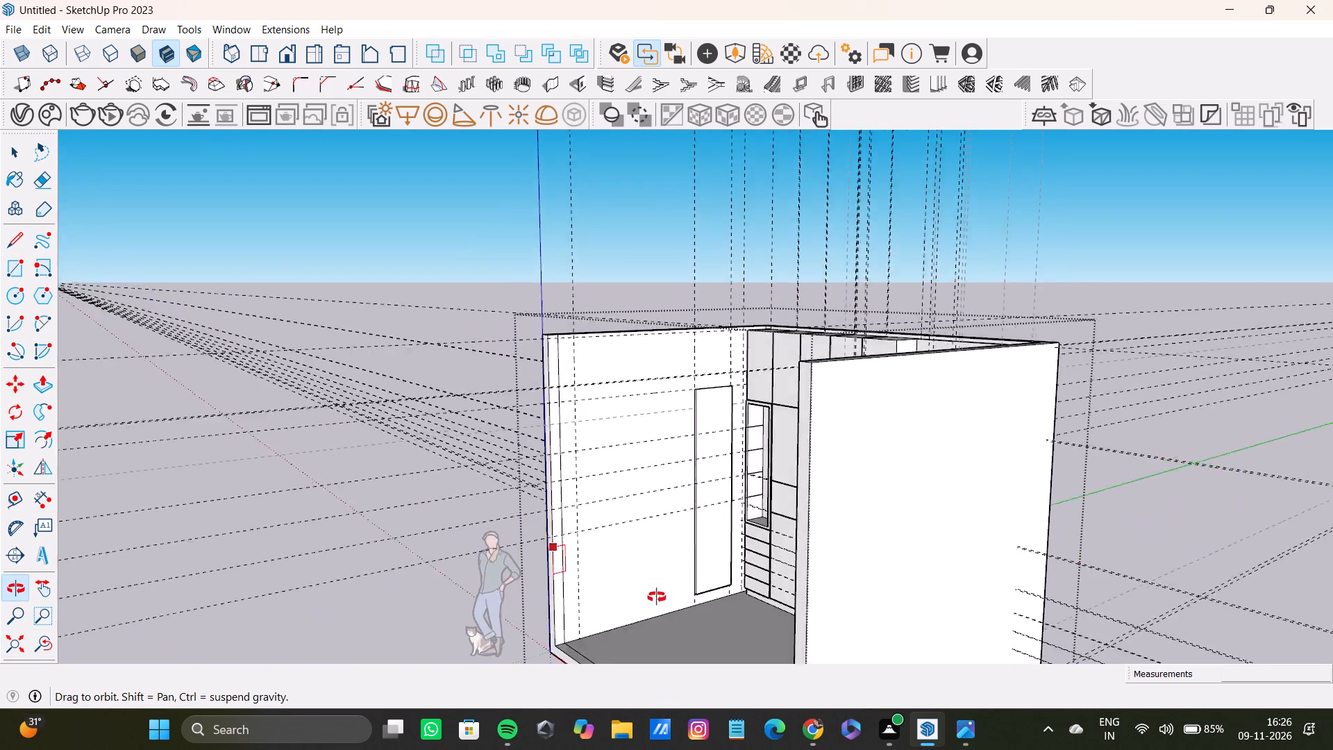
middle_drag(657, 597, 671, 658)
scroll(699, 311, up, 20)
scroll(699, 311, up, 6)
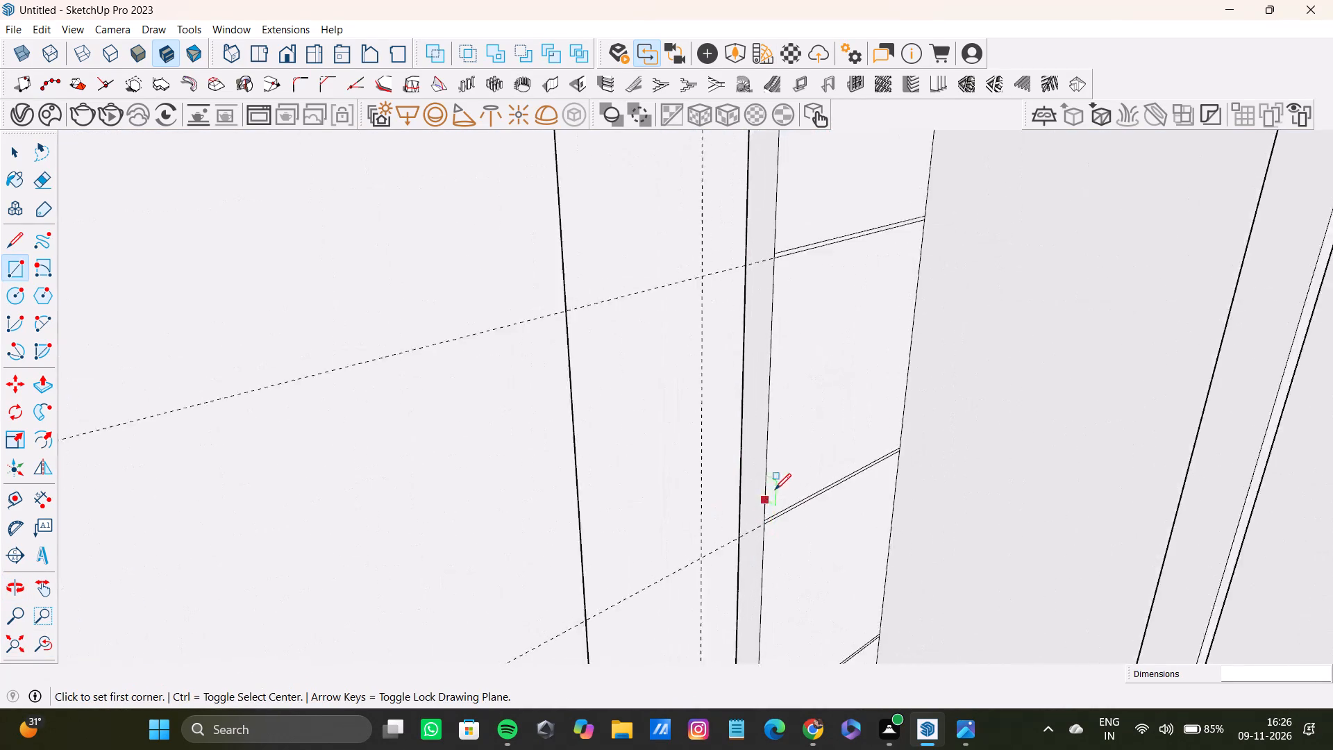
scroll(775, 490, up, 3)
scroll(789, 388, down, 8)
shift+middle_drag(787, 423, 704, 577)
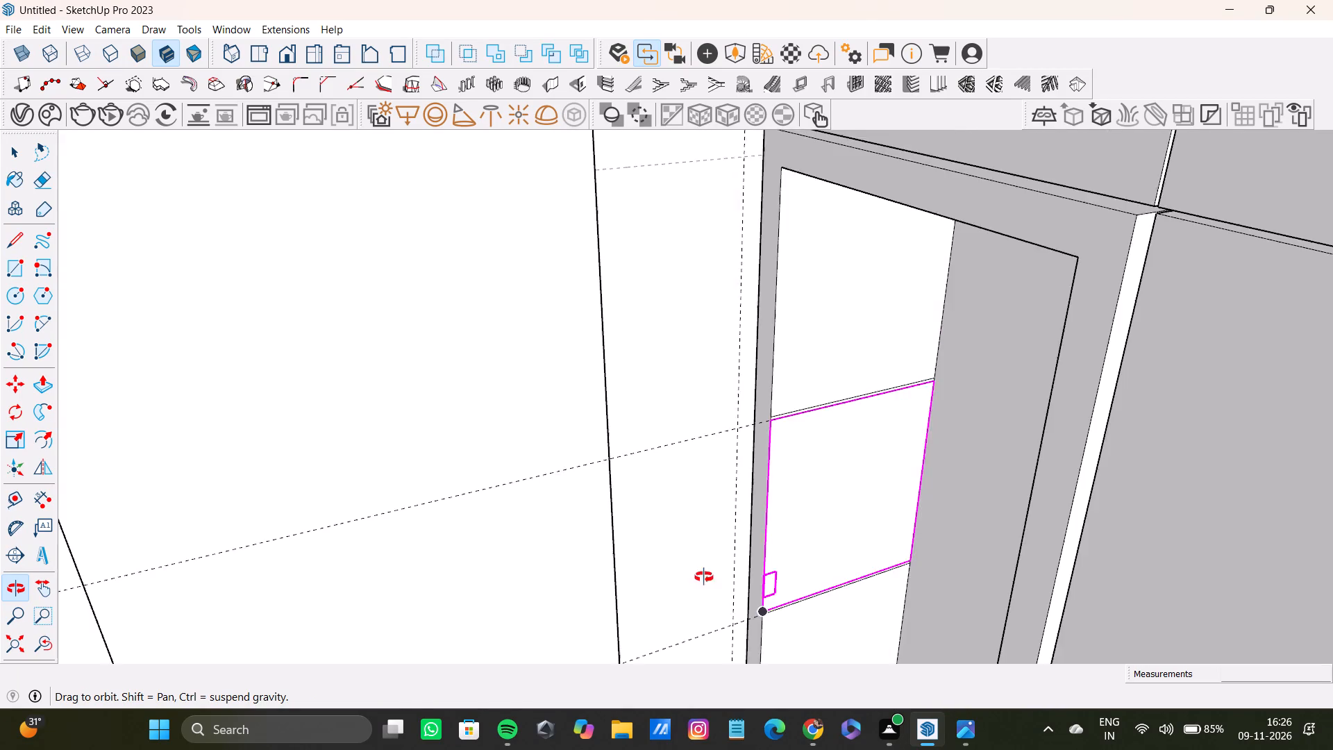
shift+middle_drag(704, 577, 715, 568)
scroll(800, 403, up, 18)
key(space)
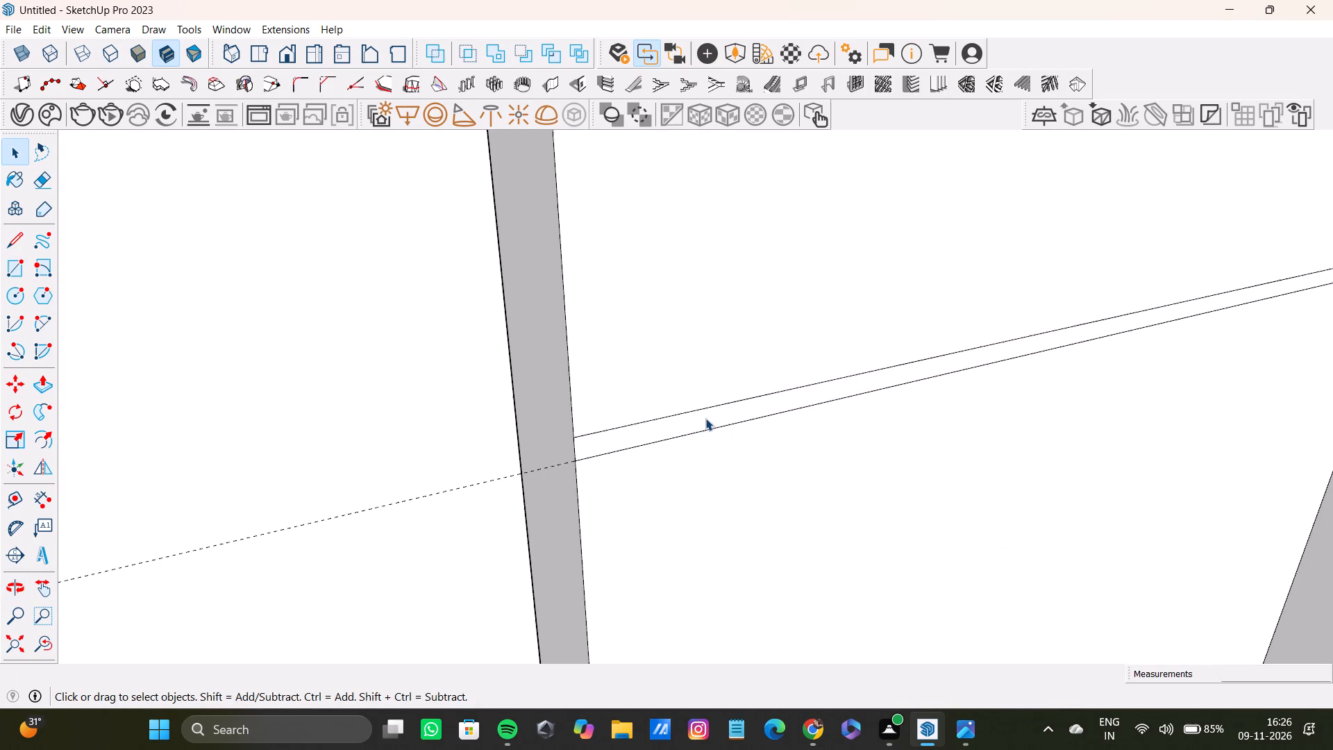
click(705, 418)
key(p)
drag(704, 417, 1060, 525)
scroll(1000, 530, down, 2)
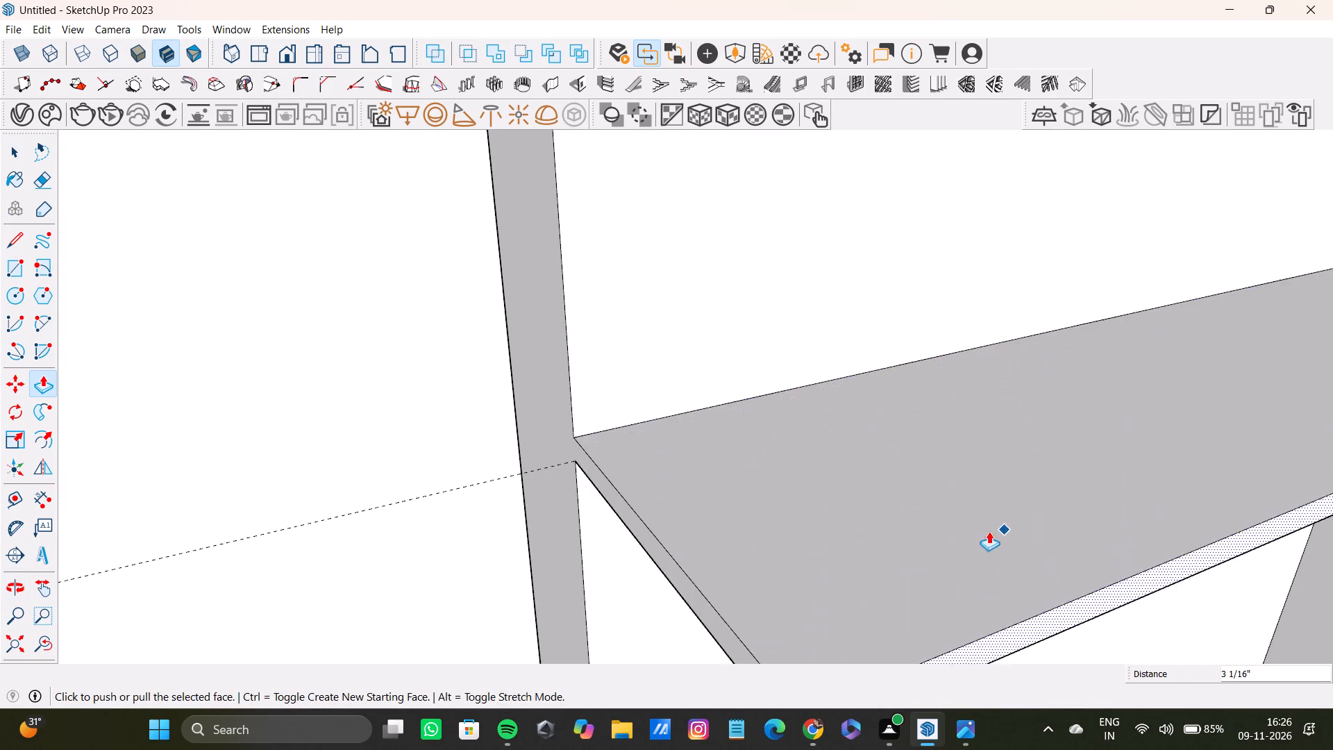
Push/Pull the end of the newly started upper shelf across the niche until it meets the opposite inner side.
scroll(989, 531, down, 8)
shift+middle_drag(914, 494, 1031, 426)
shift+scroll(917, 425, down, 3)
shift+middle_drag(876, 444, 640, 331)
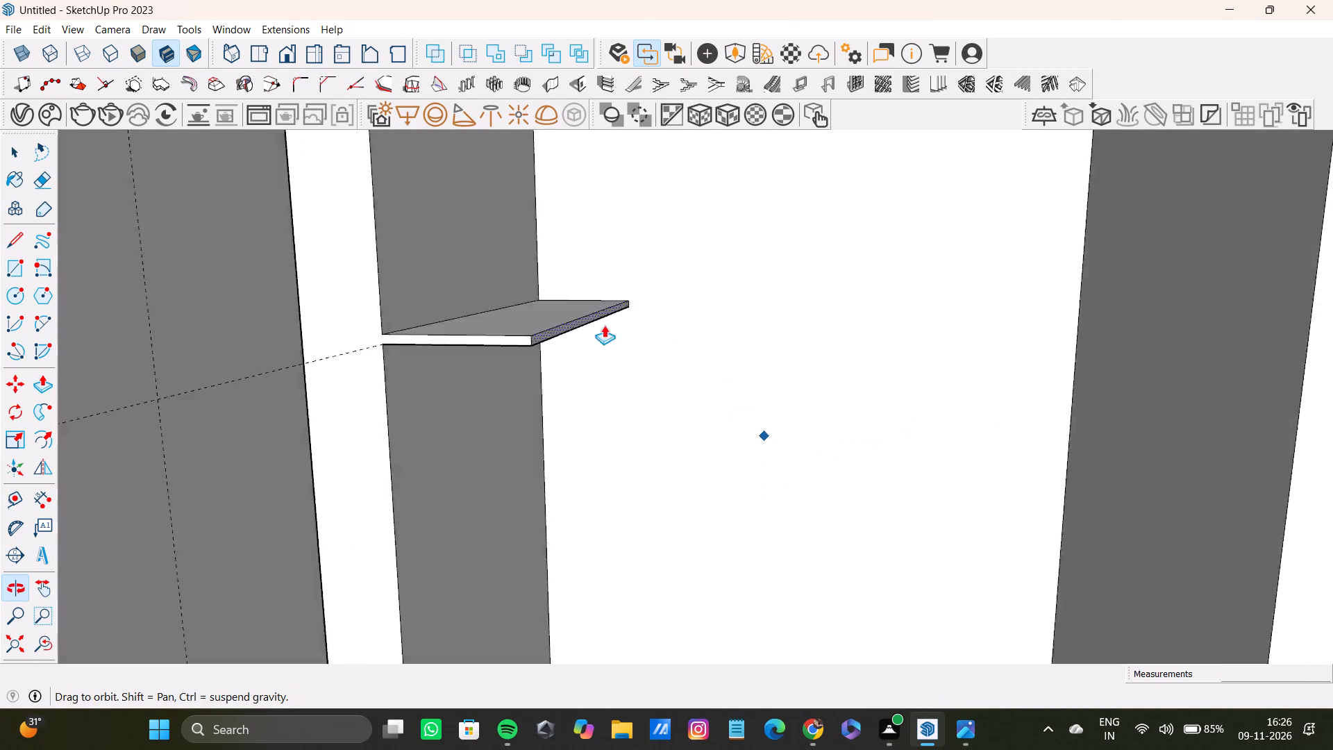
scroll(584, 326, up, 4)
drag(464, 253, 832, 307)
scroll(959, 354, down, 4)
shift+middle_drag(950, 351, 835, 413)
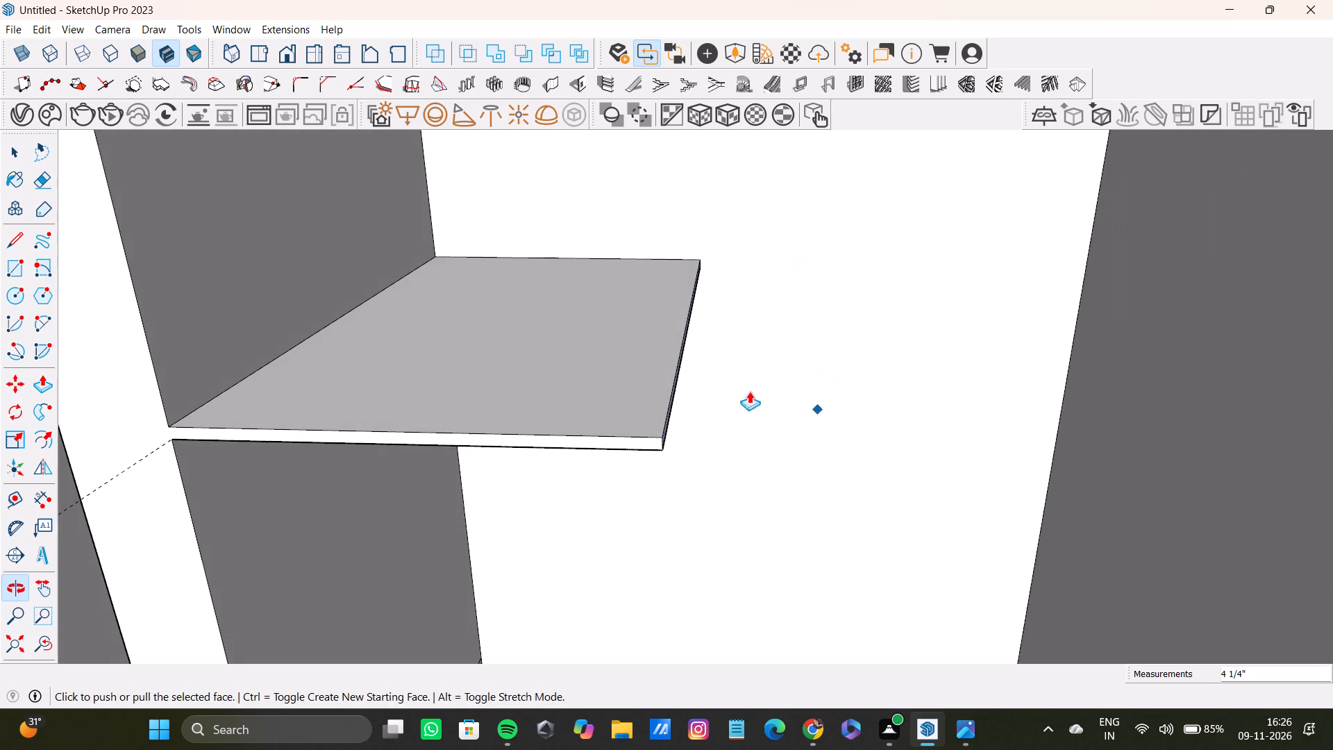
drag(673, 421, 1223, 451)
scroll(1196, 451, down, 3)
shift+middle_drag(1181, 447, 905, 417)
scroll(998, 436, up, 4)
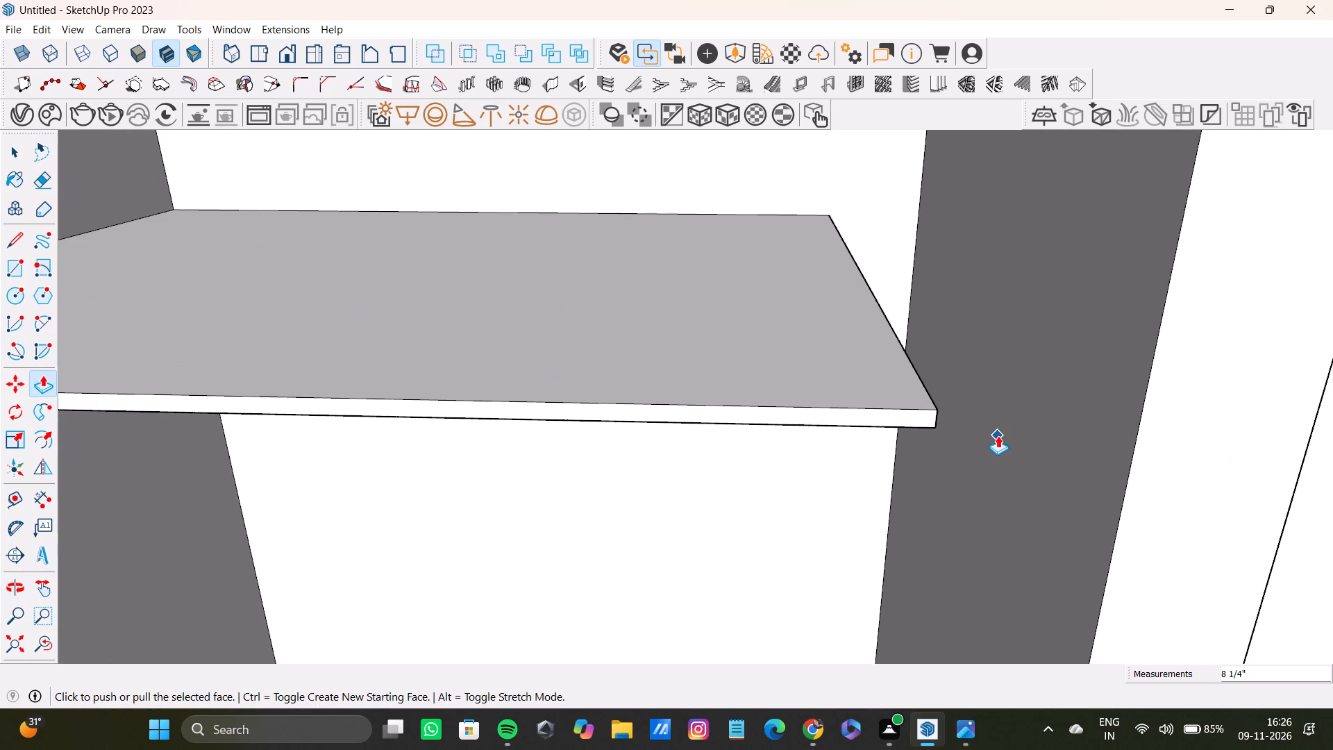
drag(932, 412, 1135, 425)
scroll(1087, 431, down, 4)
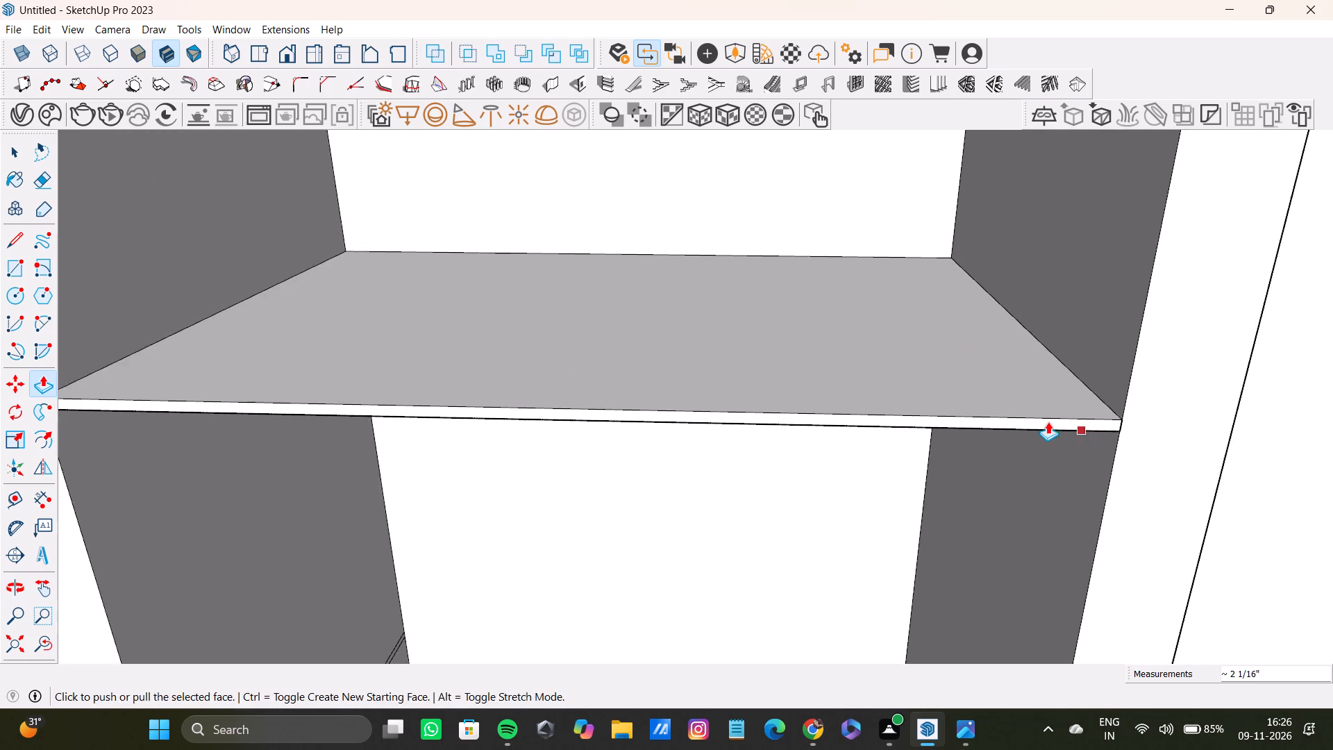
Push/Pull the next thin strip below on the niche's inner side across to the opposite side as a shelf.
scroll(1048, 422, down, 5)
shift+middle_drag(1028, 436, 832, 182)
scroll(863, 187, down, 1)
middle_drag(862, 203, 865, 170)
scroll(771, 357, down, 3)
shift+middle_drag(753, 364, 818, 258)
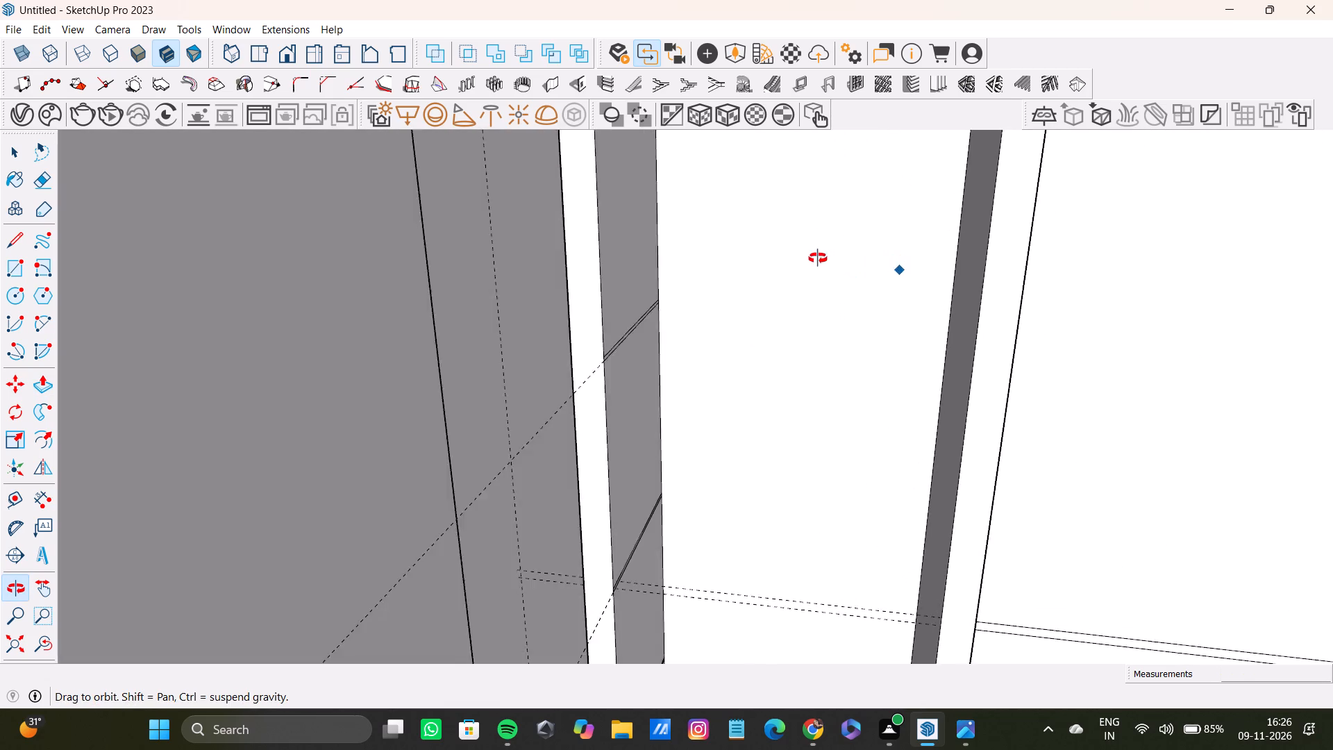
shift+middle_drag(818, 258, 812, 258)
scroll(667, 374, up, 8)
key(space)
scroll(210, 376, up, 3)
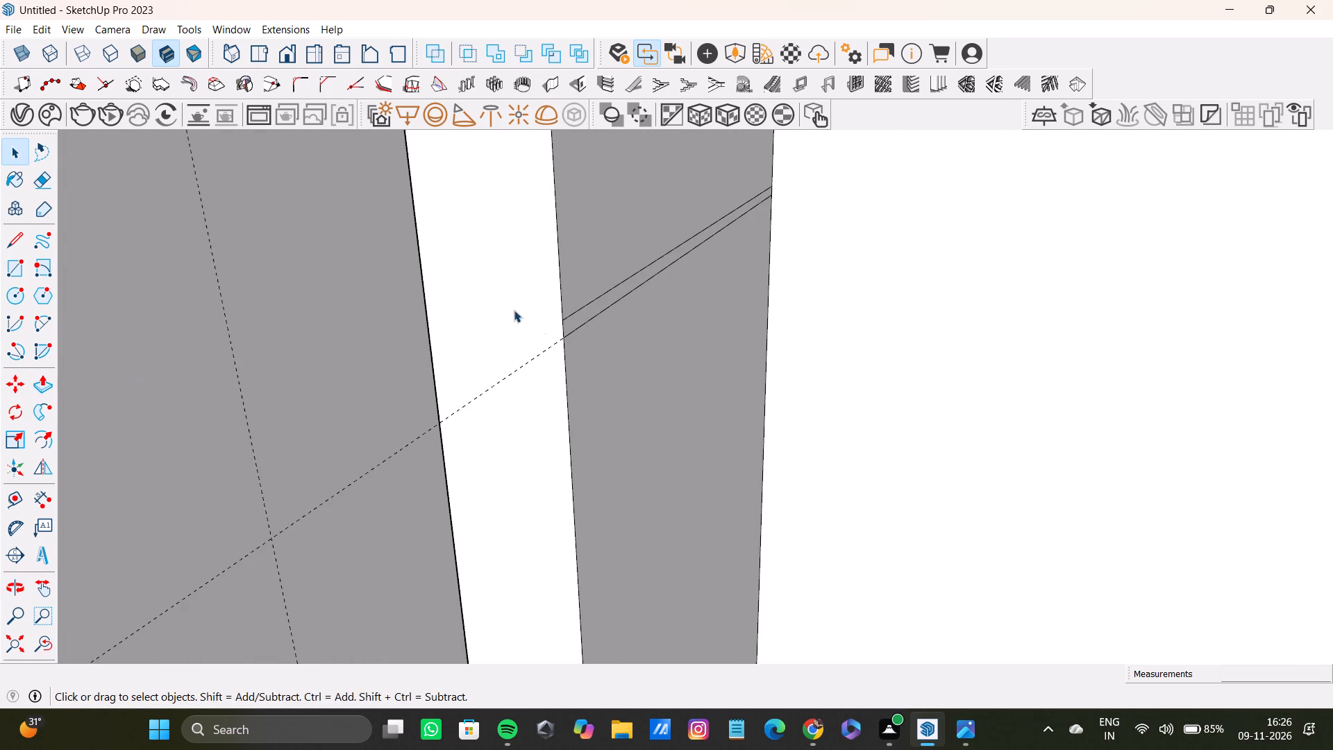
scroll(537, 326, up, 6)
click(592, 318)
key(p)
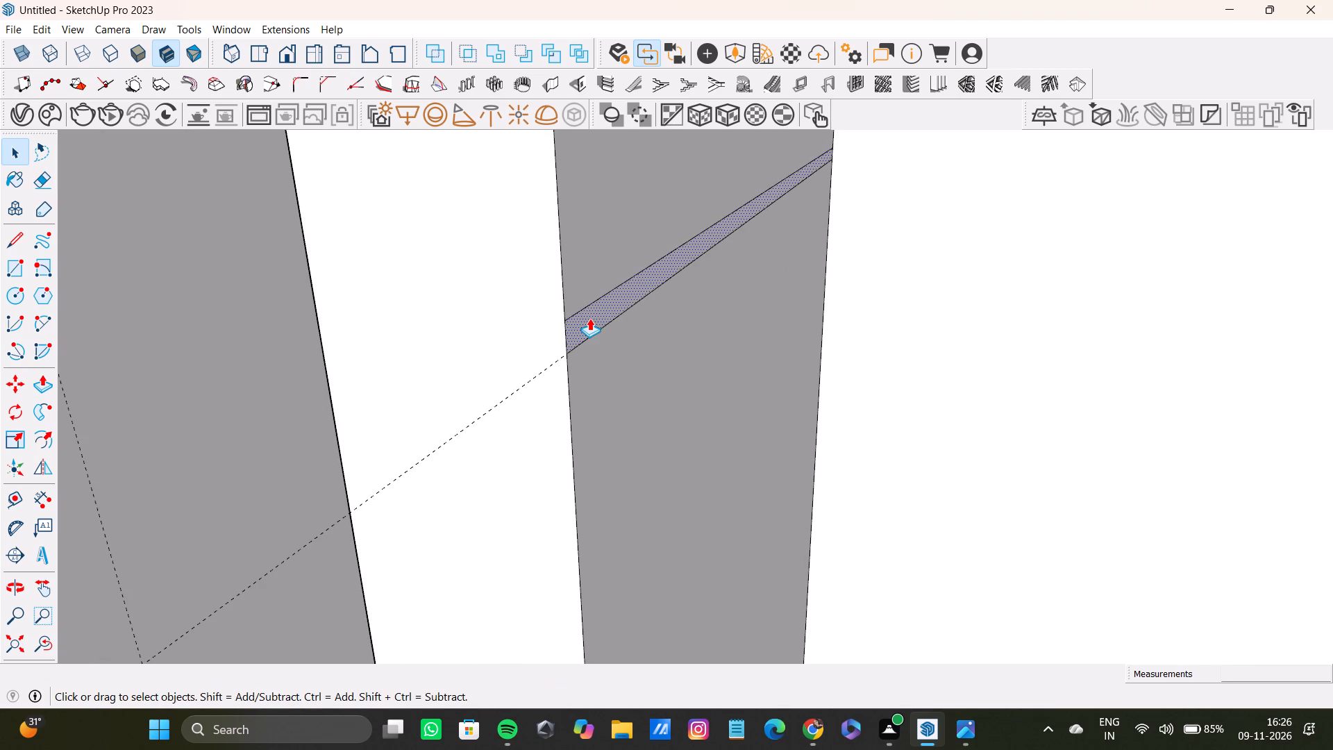
drag(589, 318, 1012, 326)
scroll(969, 352, down, 4)
shift+middle_drag(969, 352, 674, 252)
drag(689, 277, 1068, 343)
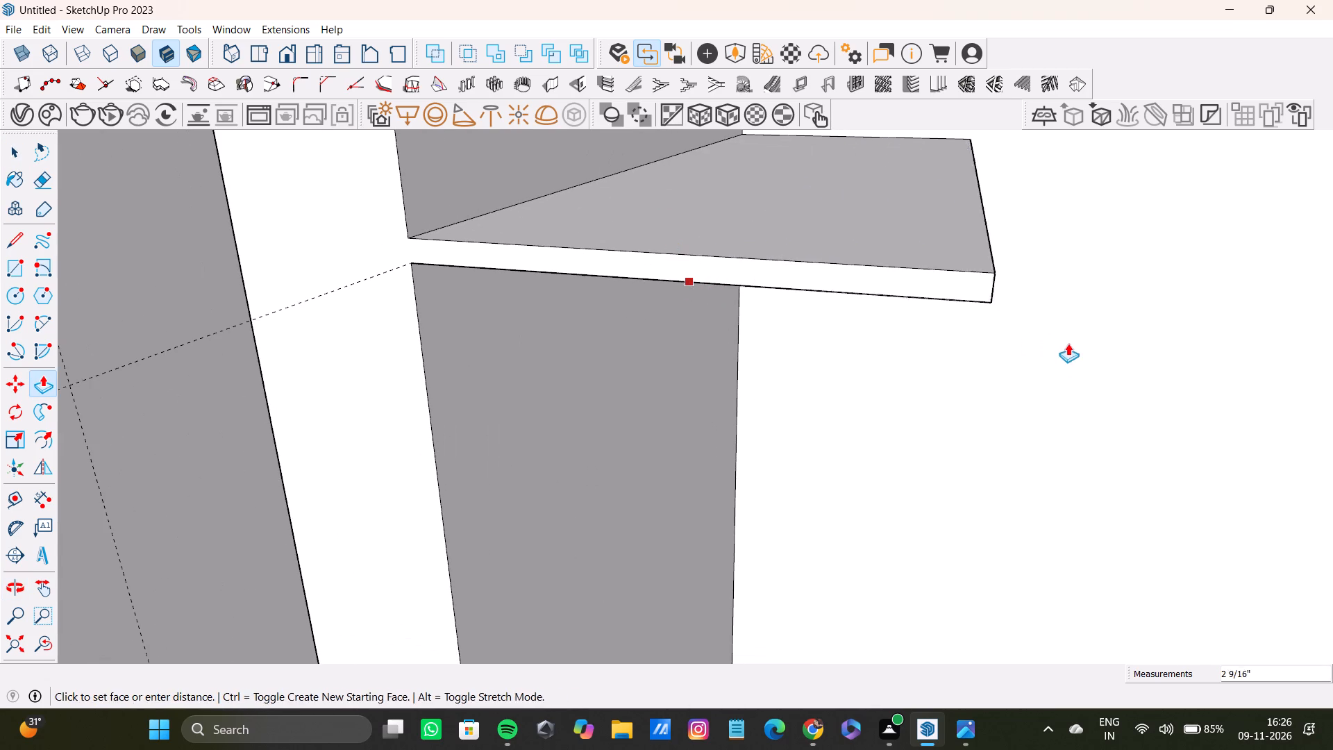
drag(1068, 343, 1068, 347)
scroll(1022, 376, down, 4)
shift+middle_drag(995, 357, 654, 326)
drag(446, 277, 1187, 424)
Push/Pull the following lower strip on the niche's inner side across to the opposite side as a shelf.
shift+middle_drag(974, 347, 719, 326)
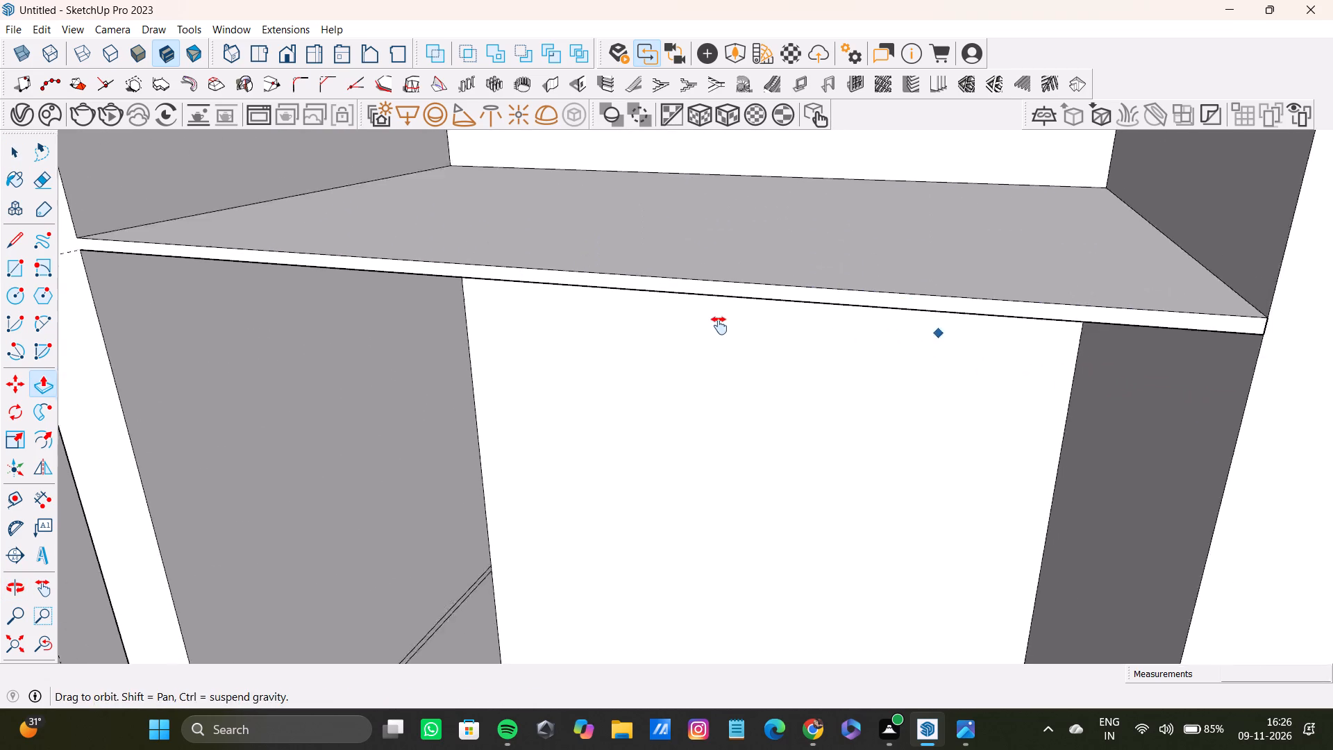
shift+middle_drag(719, 326, 714, 326)
scroll(732, 330, down, 5)
shift+middle_drag(721, 347, 962, 249)
middle_drag(653, 392, 641, 300)
scroll(641, 372, up, 9)
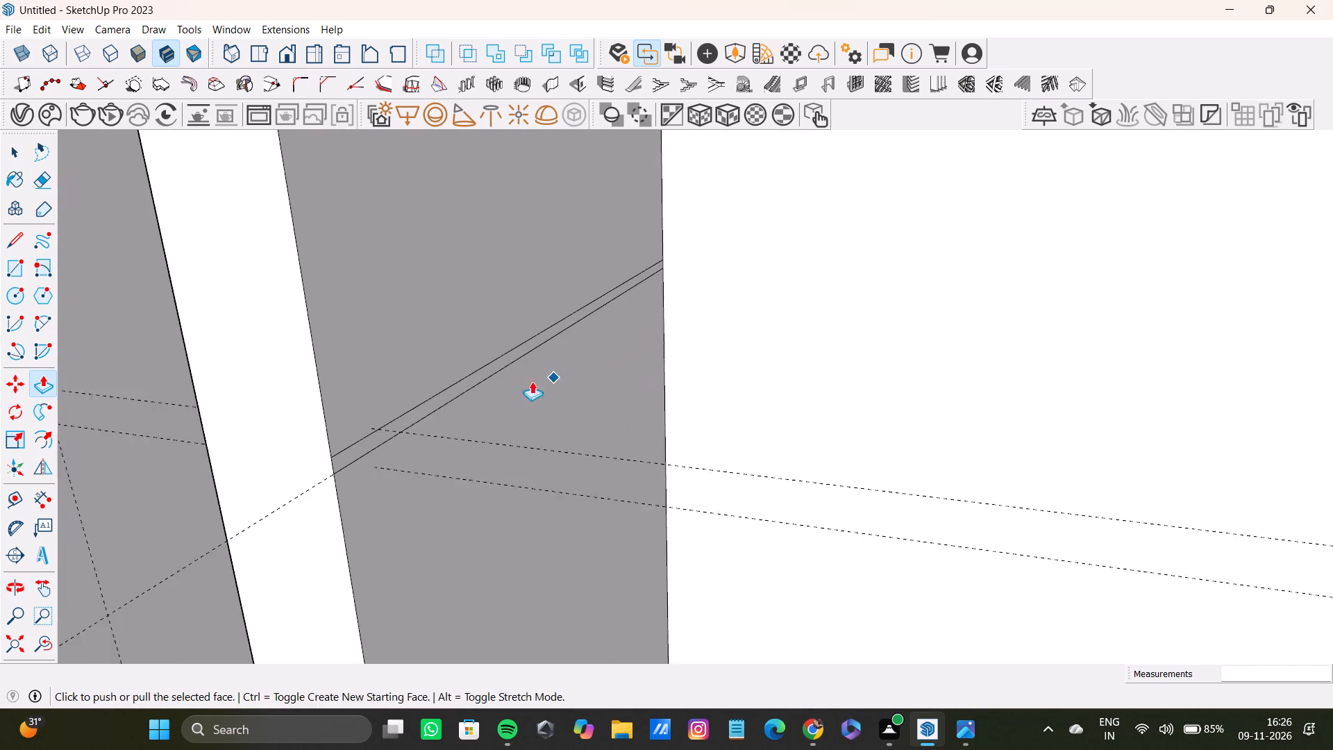
key(space)
click(449, 391)
key(p)
drag(449, 391, 1285, 547)
scroll(1214, 533, down, 4)
shift+middle_drag(1214, 533, 1016, 364)
shift+middle_drag(1131, 410, 731, 357)
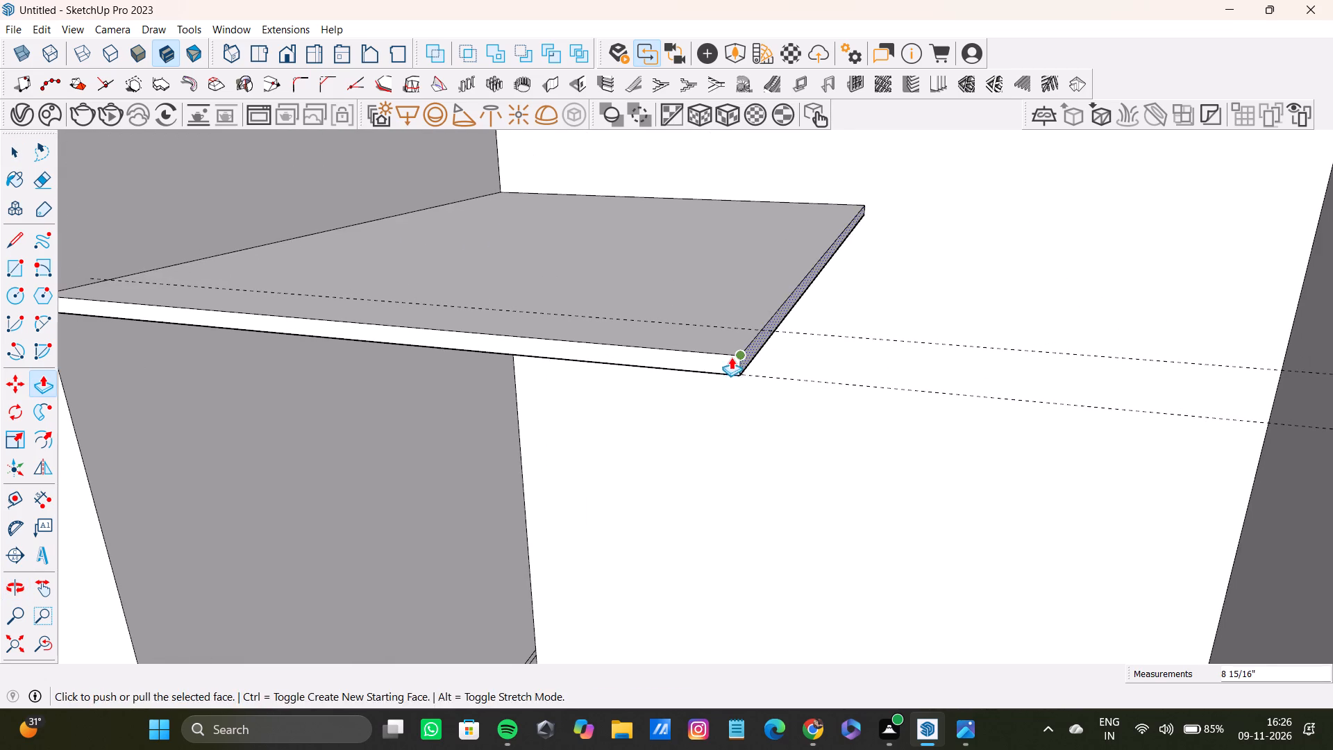
drag(731, 357, 1200, 387)
scroll(1164, 400, down, 4)
shift+middle_drag(1158, 400, 739, 330)
drag(744, 337, 1144, 410)
Push/Pull the lowest remaining strip on the niche's inner side across to the opposite side as a shelf.
scroll(1047, 418, down, 3)
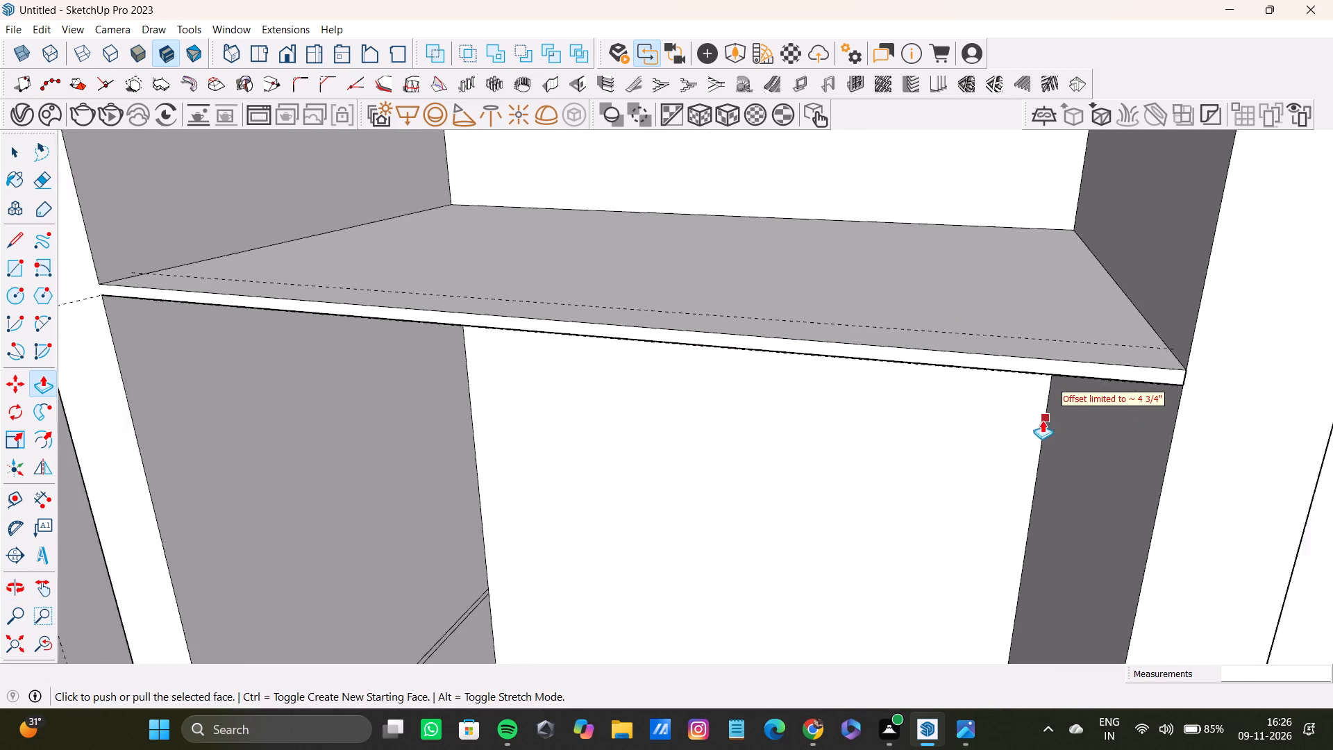
scroll(1042, 420, down, 1)
shift+middle_drag(1037, 429, 968, 199)
middle_drag(927, 231, 932, 158)
scroll(613, 462, up, 7)
key(space)
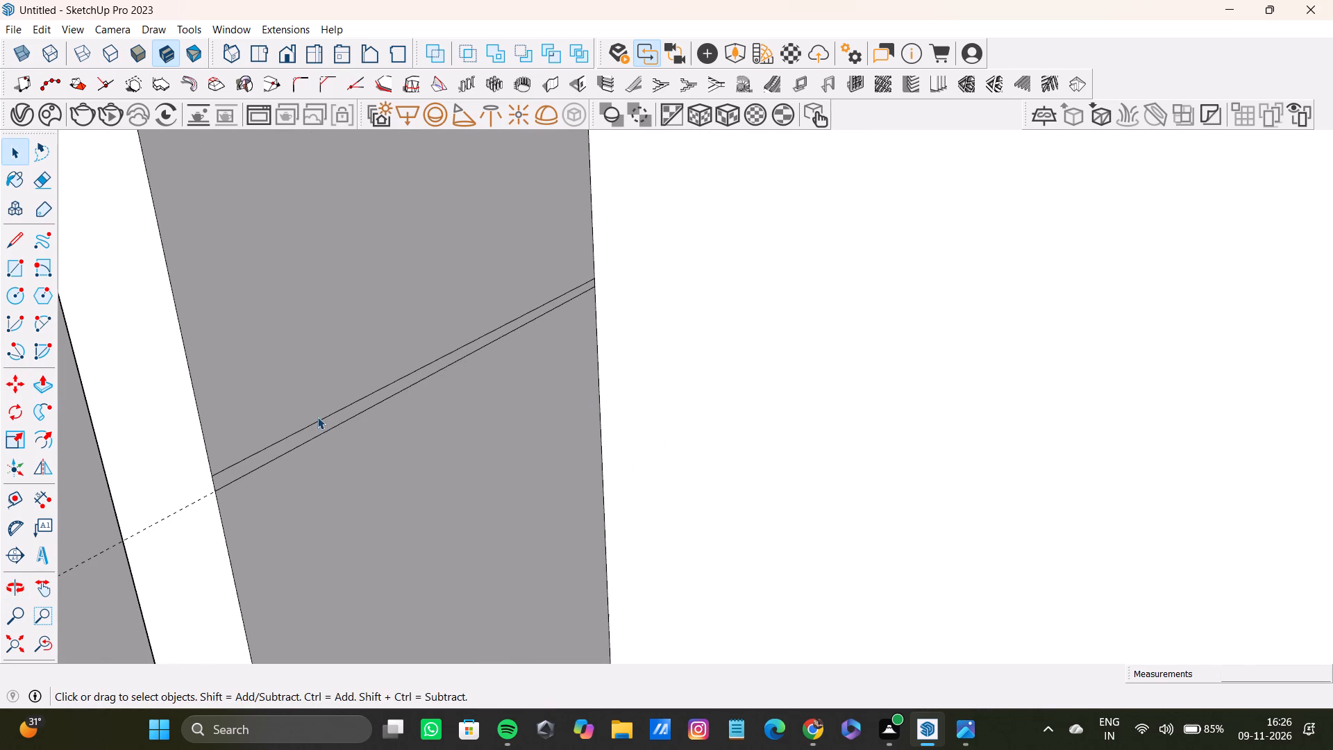
click(326, 428)
click(325, 419)
click(325, 424)
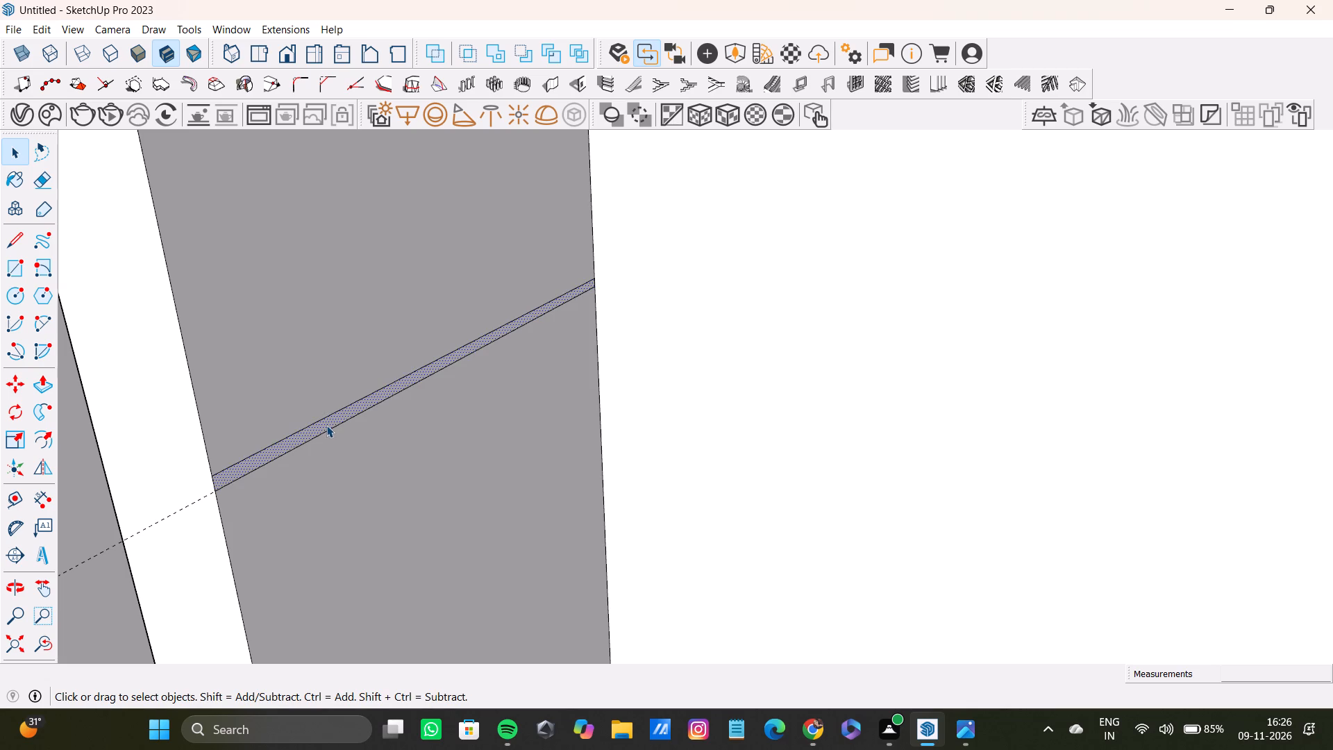
key(p)
drag(326, 425, 983, 469)
scroll(1193, 491, down, 3)
shift+middle_drag(1177, 490, 977, 385)
drag(614, 357, 794, 356)
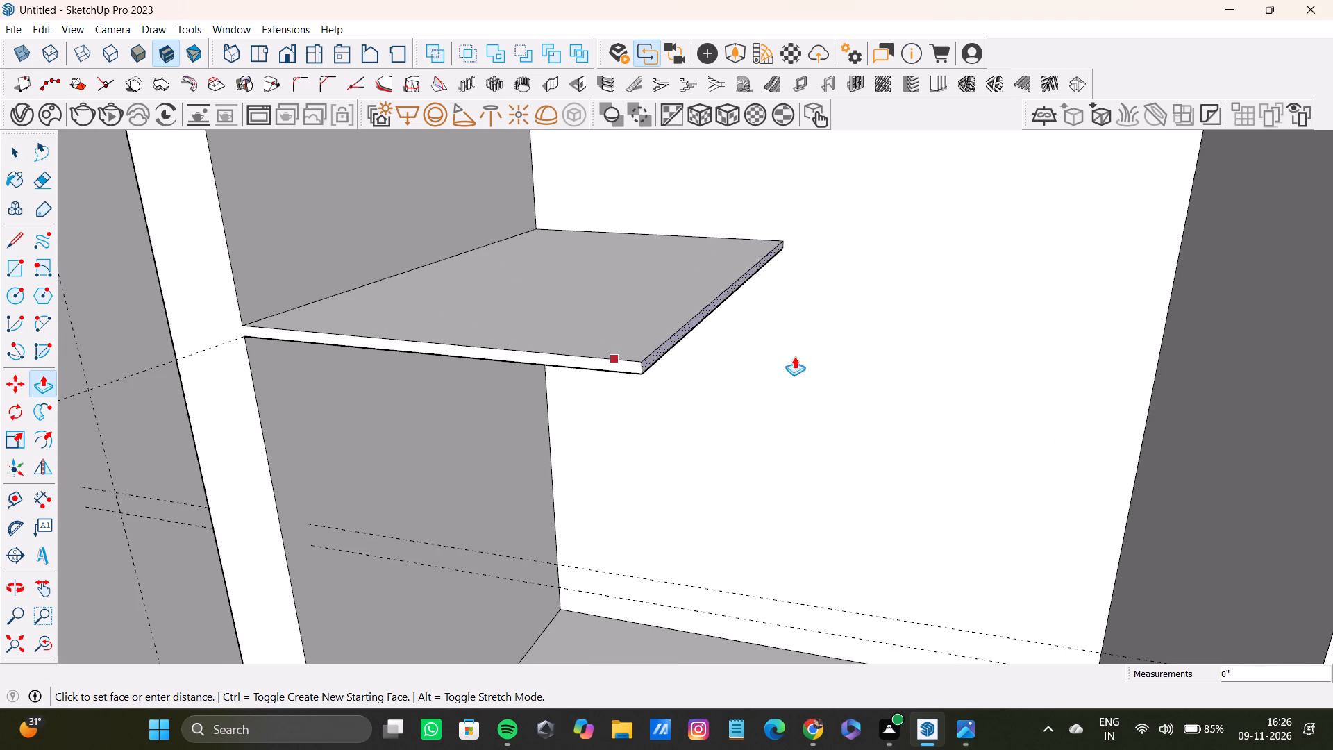
drag(794, 356, 1300, 436)
scroll(1284, 436, down, 4)
shift+middle_drag(1256, 426, 931, 434)
scroll(939, 433, up, 4)
drag(974, 428, 1221, 467)
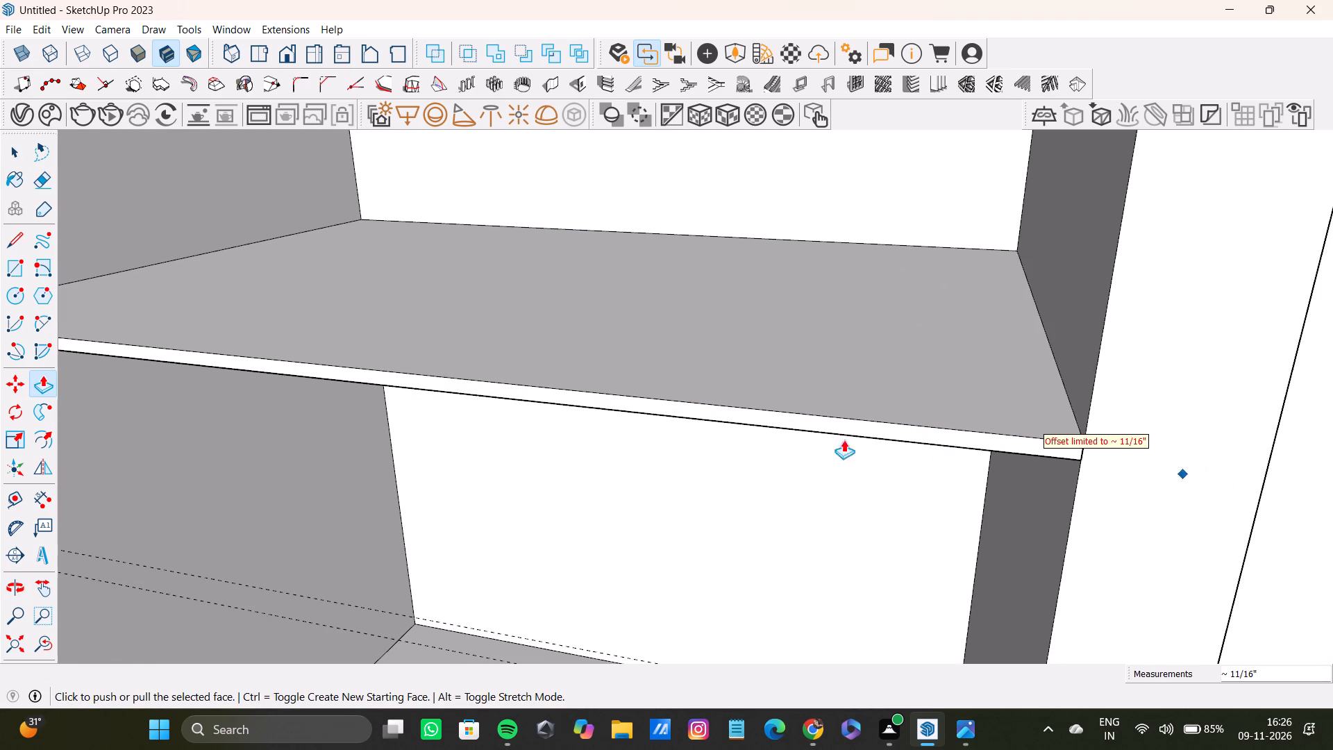
Examine the shelves in the tall niche and the drawer fronts beneath it.
scroll(817, 429, down, 20)
scroll(817, 429, down, 3)
shift+middle_drag(809, 423, 755, 256)
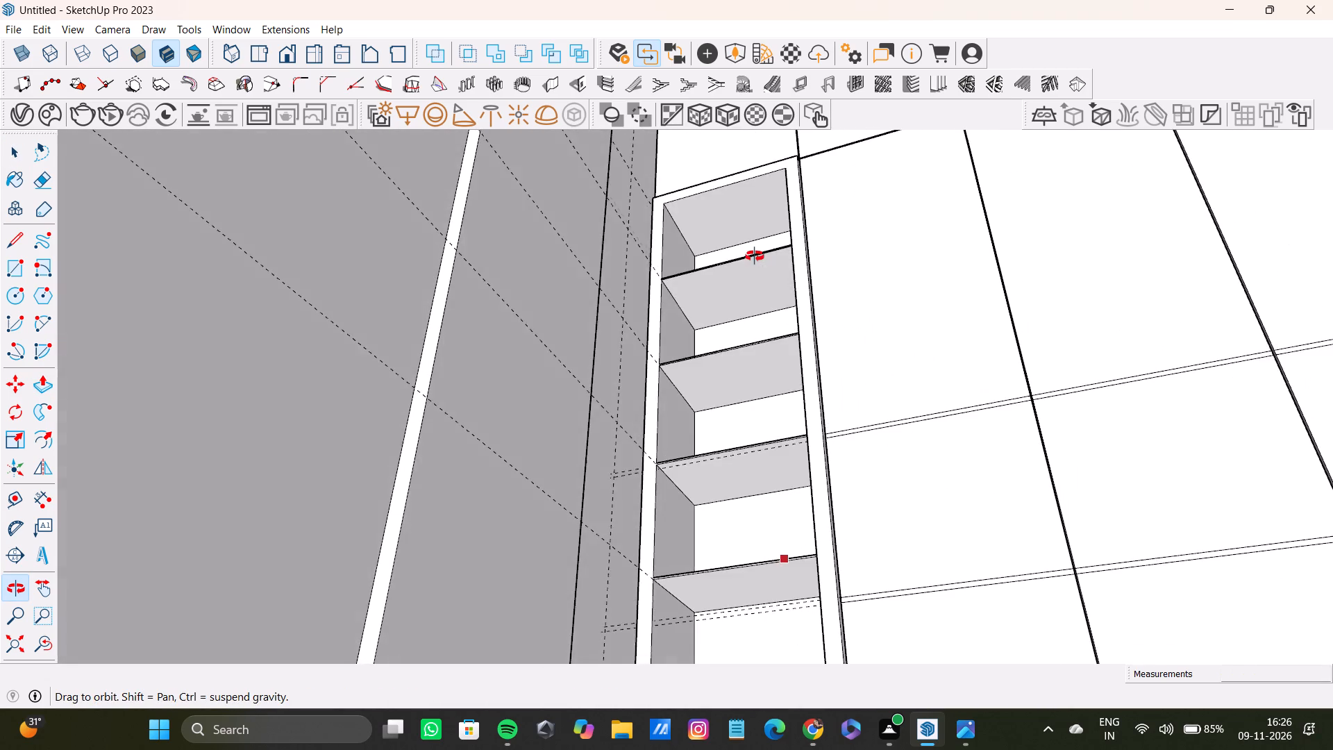
shift+middle_drag(755, 256, 753, 252)
scroll(748, 249, up, 8)
scroll(779, 328, down, 6)
shift+middle_drag(778, 329, 780, 389)
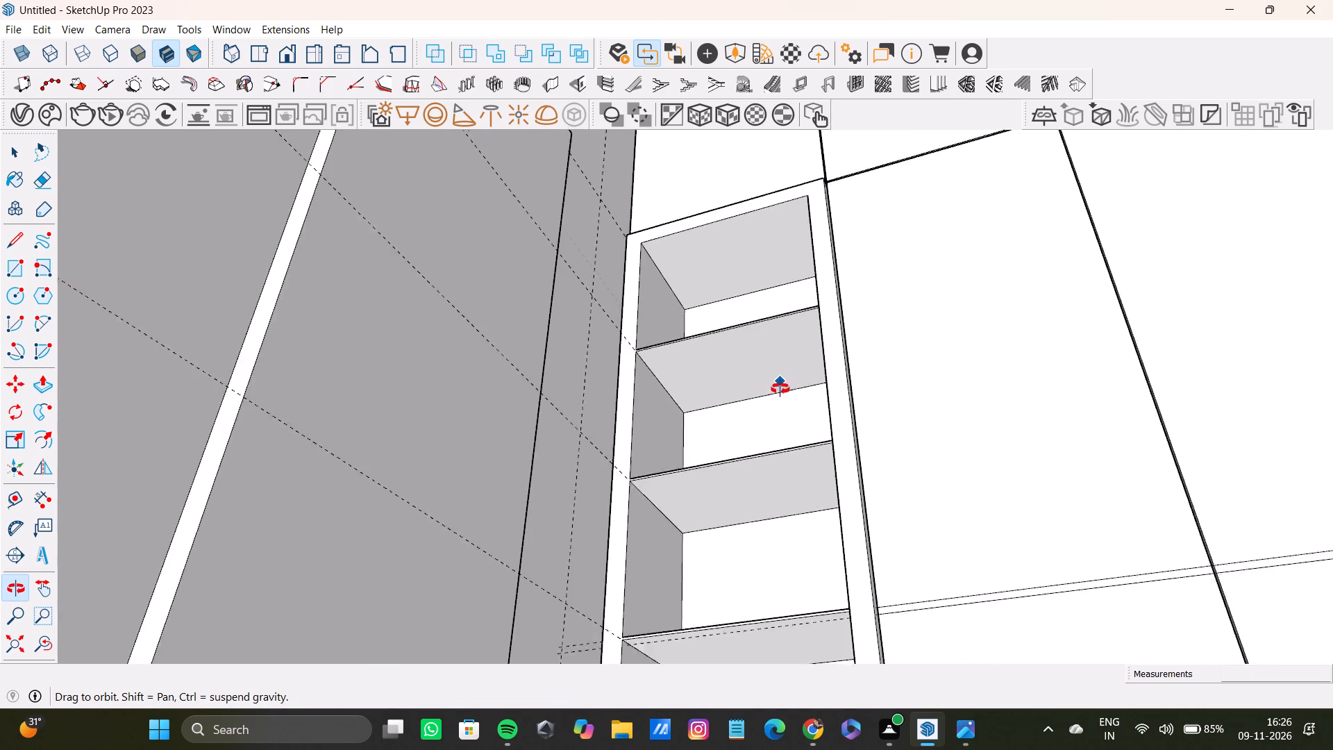
shift+middle_drag(780, 389, 773, 473)
shift+scroll(771, 460, down, 3)
shift+middle_drag(771, 462, 740, 379)
shift+middle_drag(741, 387, 716, 151)
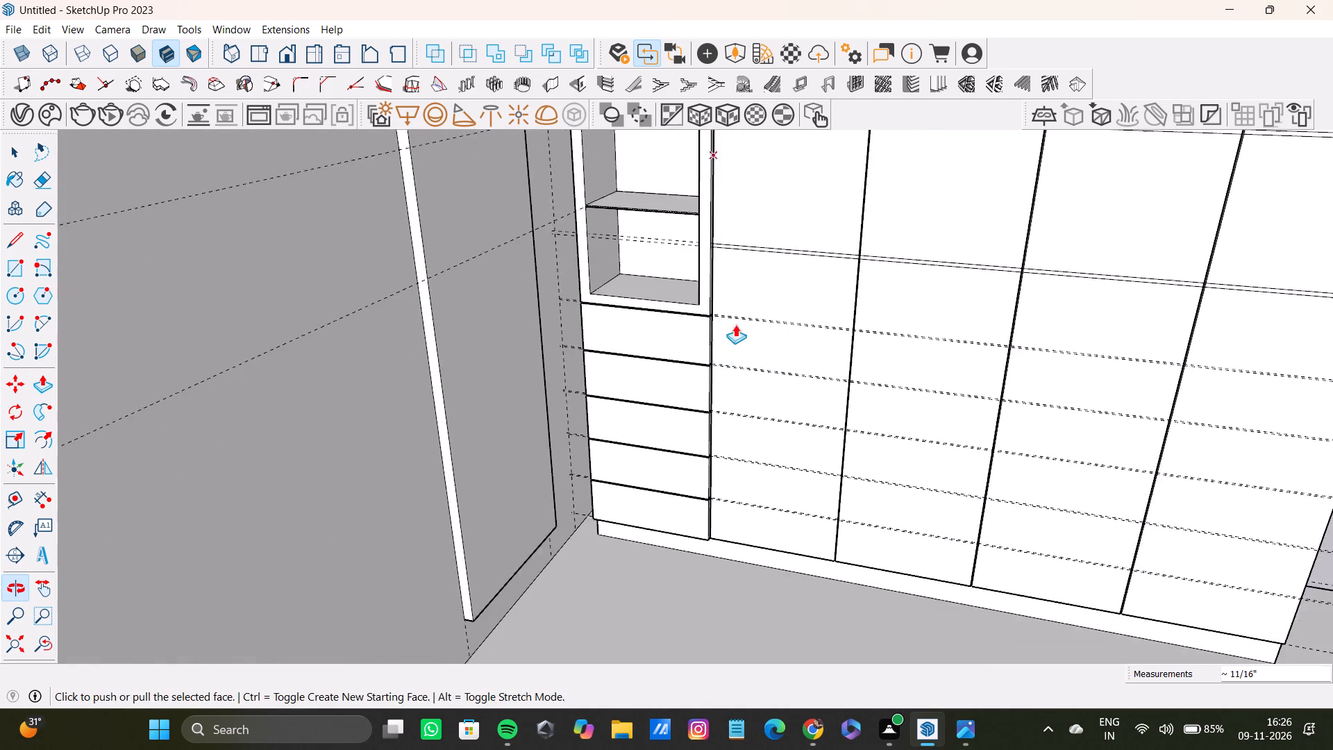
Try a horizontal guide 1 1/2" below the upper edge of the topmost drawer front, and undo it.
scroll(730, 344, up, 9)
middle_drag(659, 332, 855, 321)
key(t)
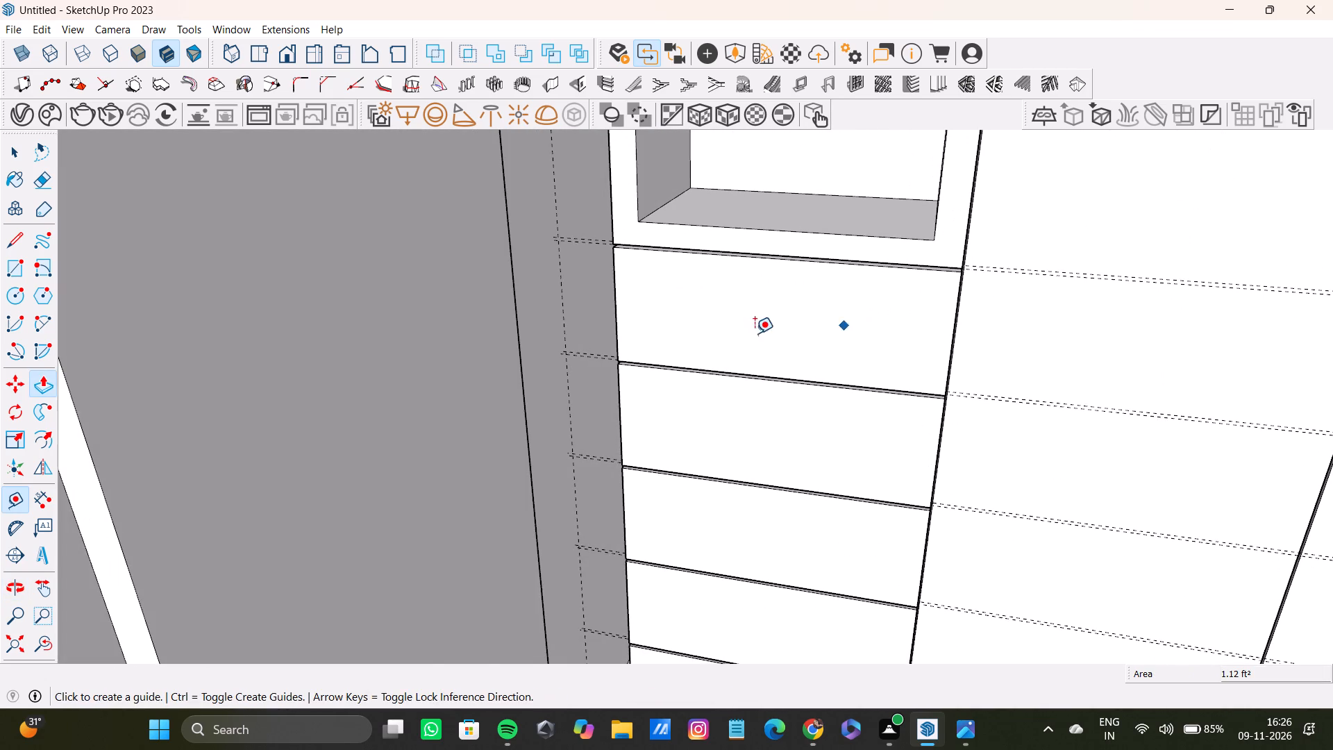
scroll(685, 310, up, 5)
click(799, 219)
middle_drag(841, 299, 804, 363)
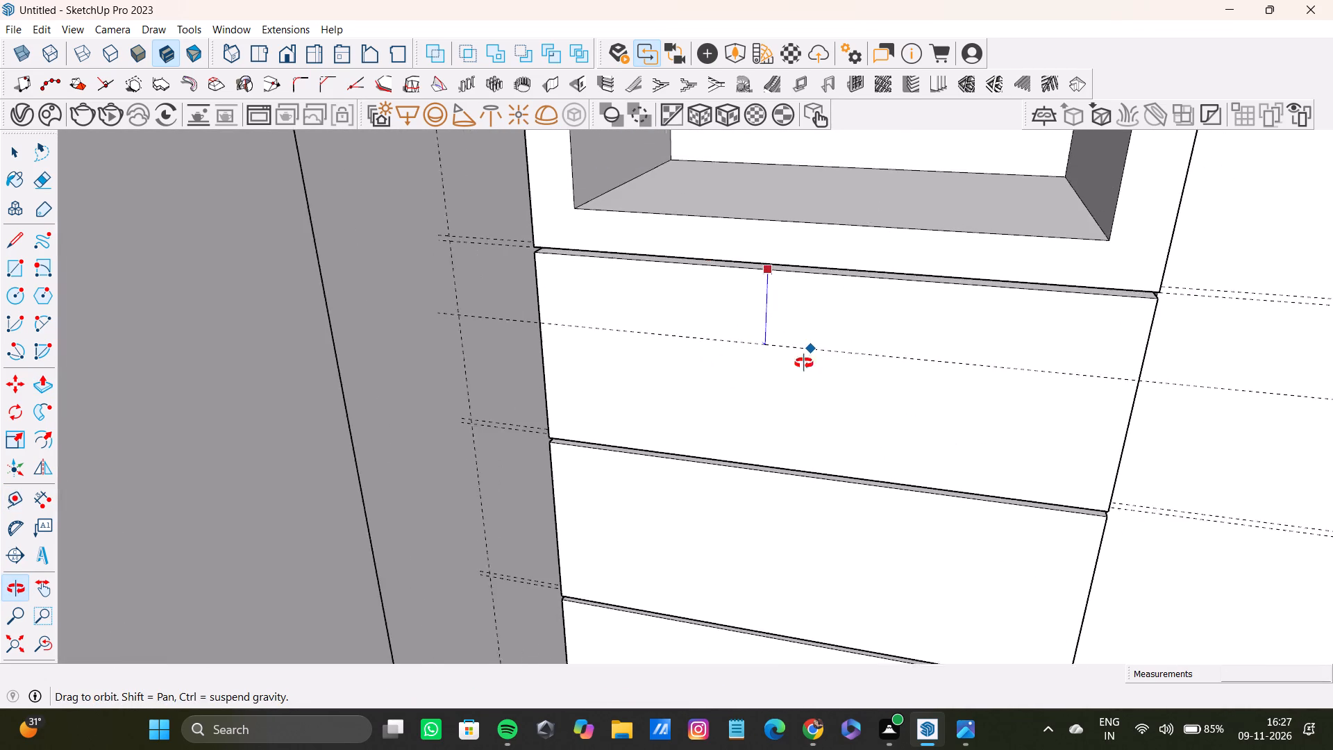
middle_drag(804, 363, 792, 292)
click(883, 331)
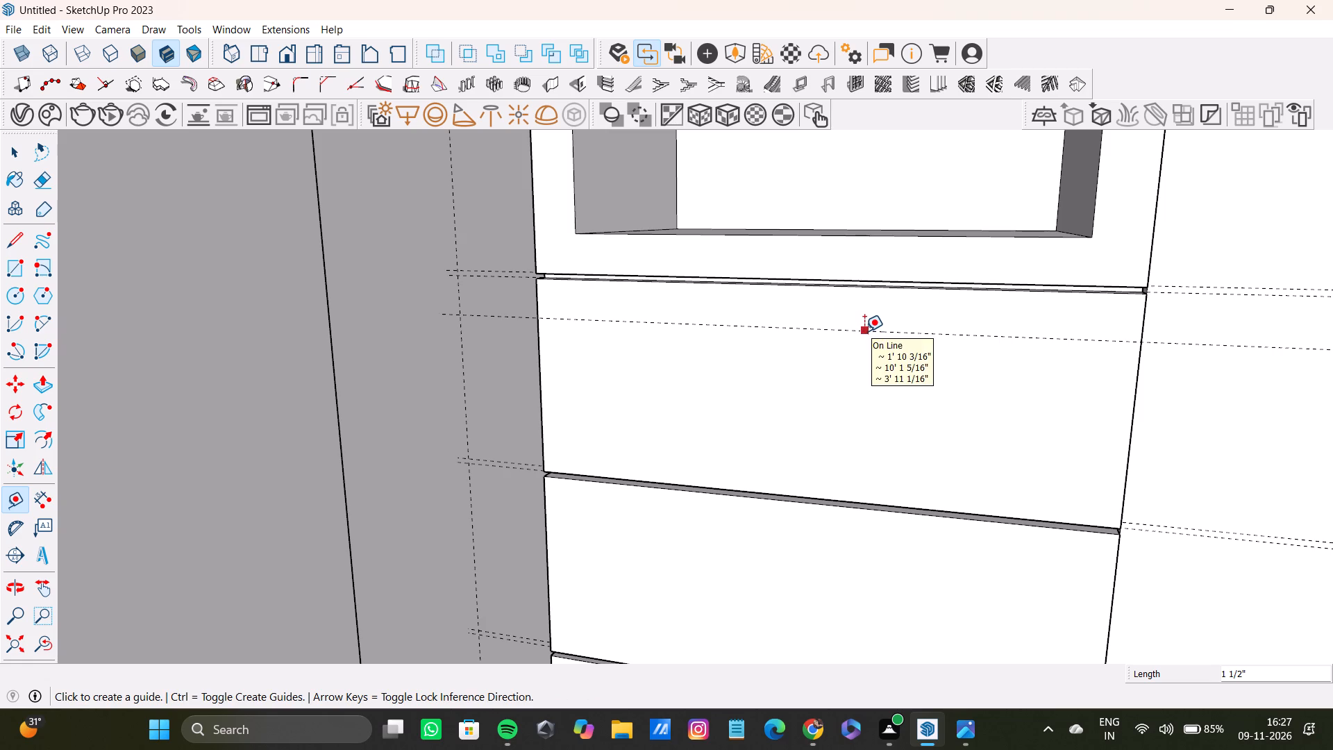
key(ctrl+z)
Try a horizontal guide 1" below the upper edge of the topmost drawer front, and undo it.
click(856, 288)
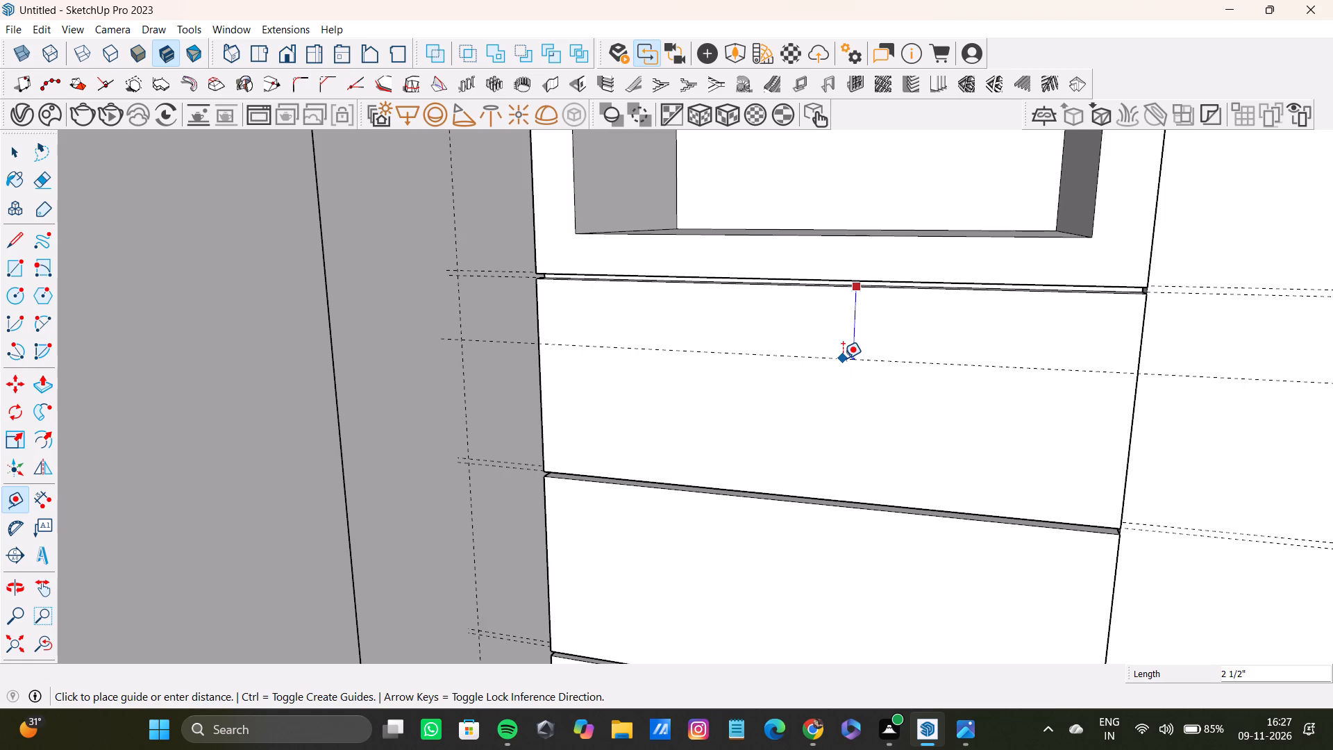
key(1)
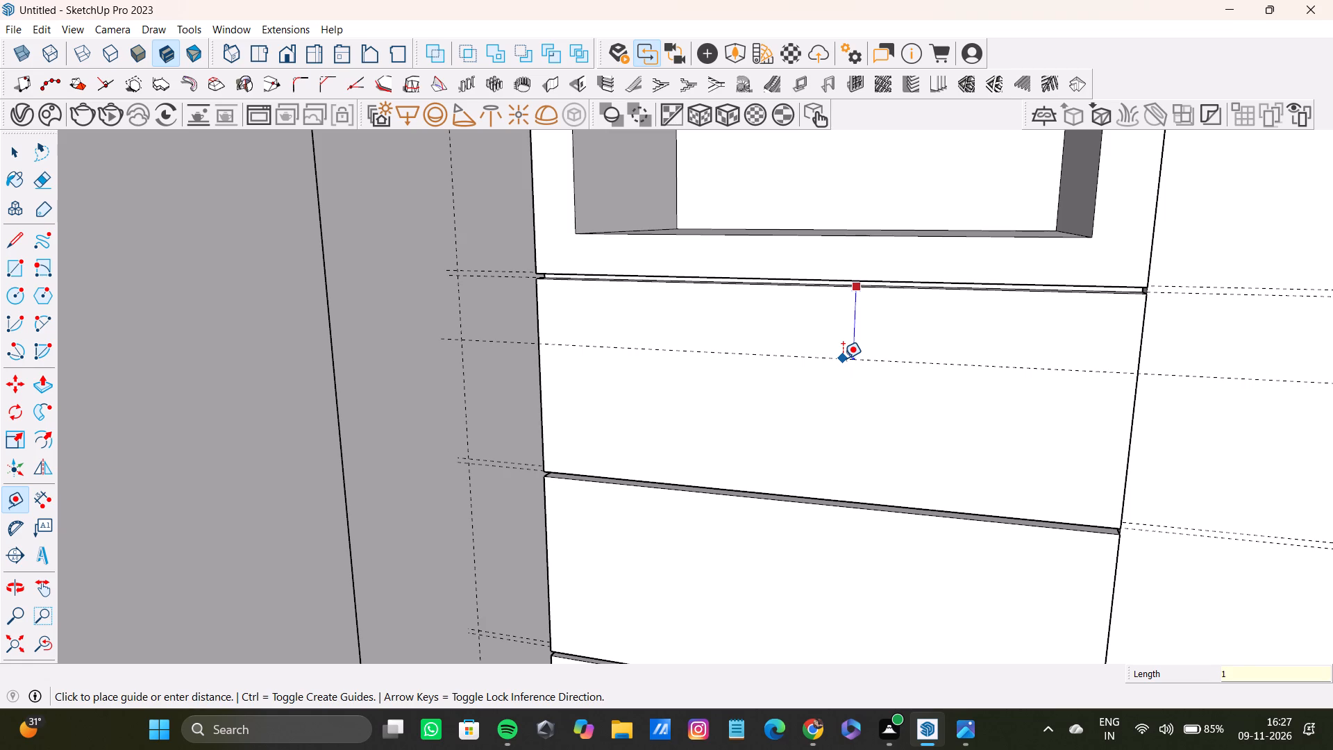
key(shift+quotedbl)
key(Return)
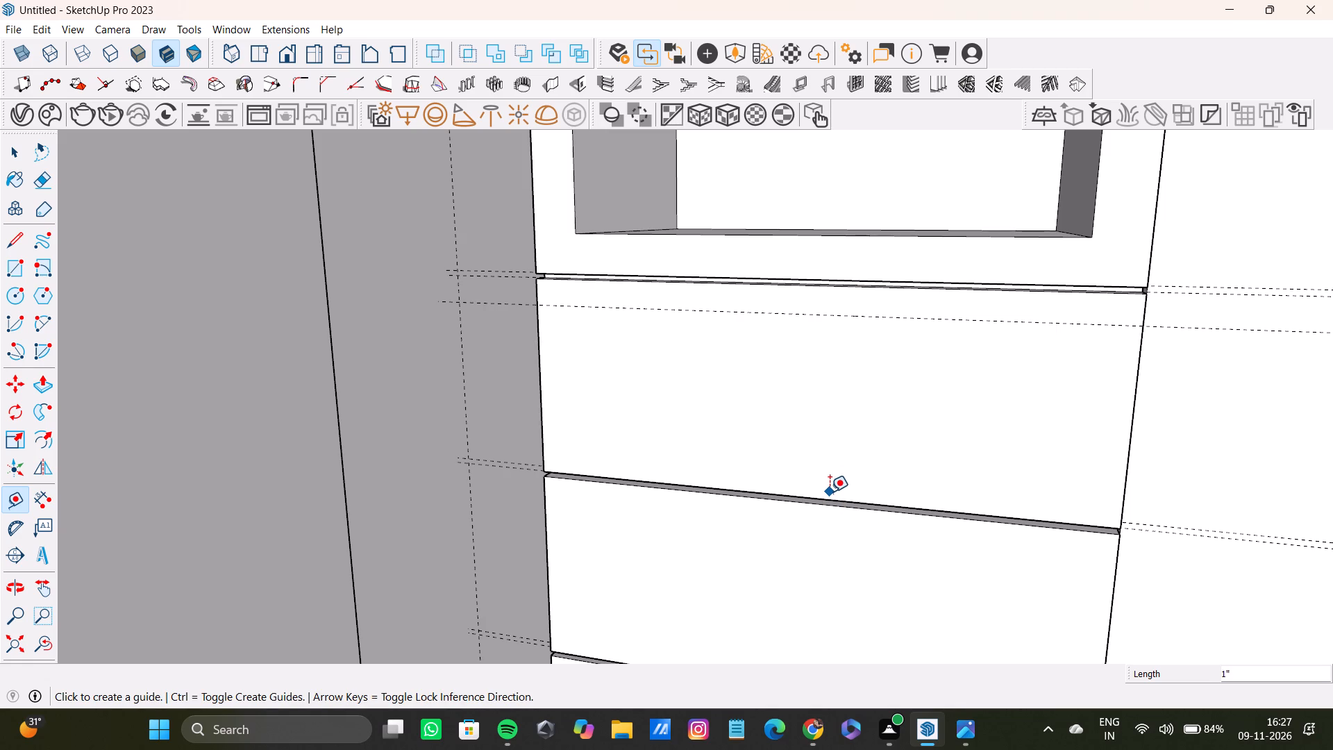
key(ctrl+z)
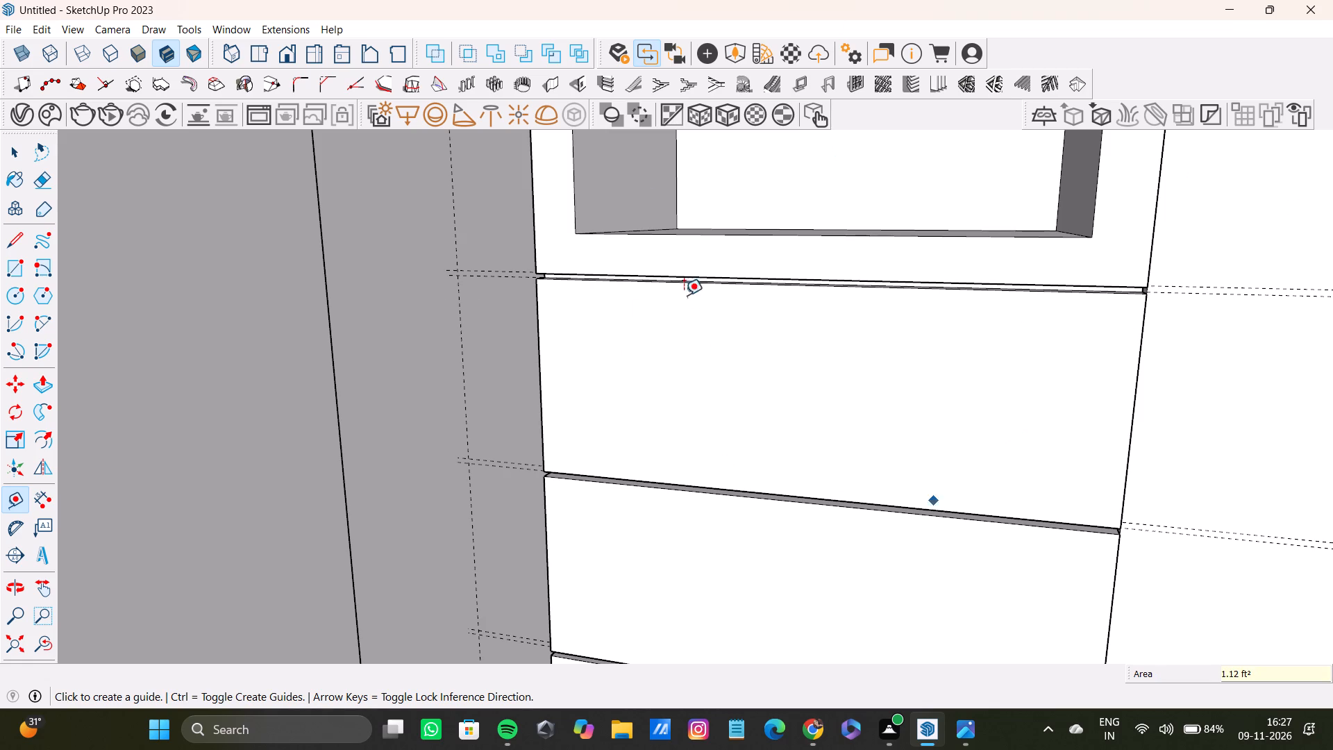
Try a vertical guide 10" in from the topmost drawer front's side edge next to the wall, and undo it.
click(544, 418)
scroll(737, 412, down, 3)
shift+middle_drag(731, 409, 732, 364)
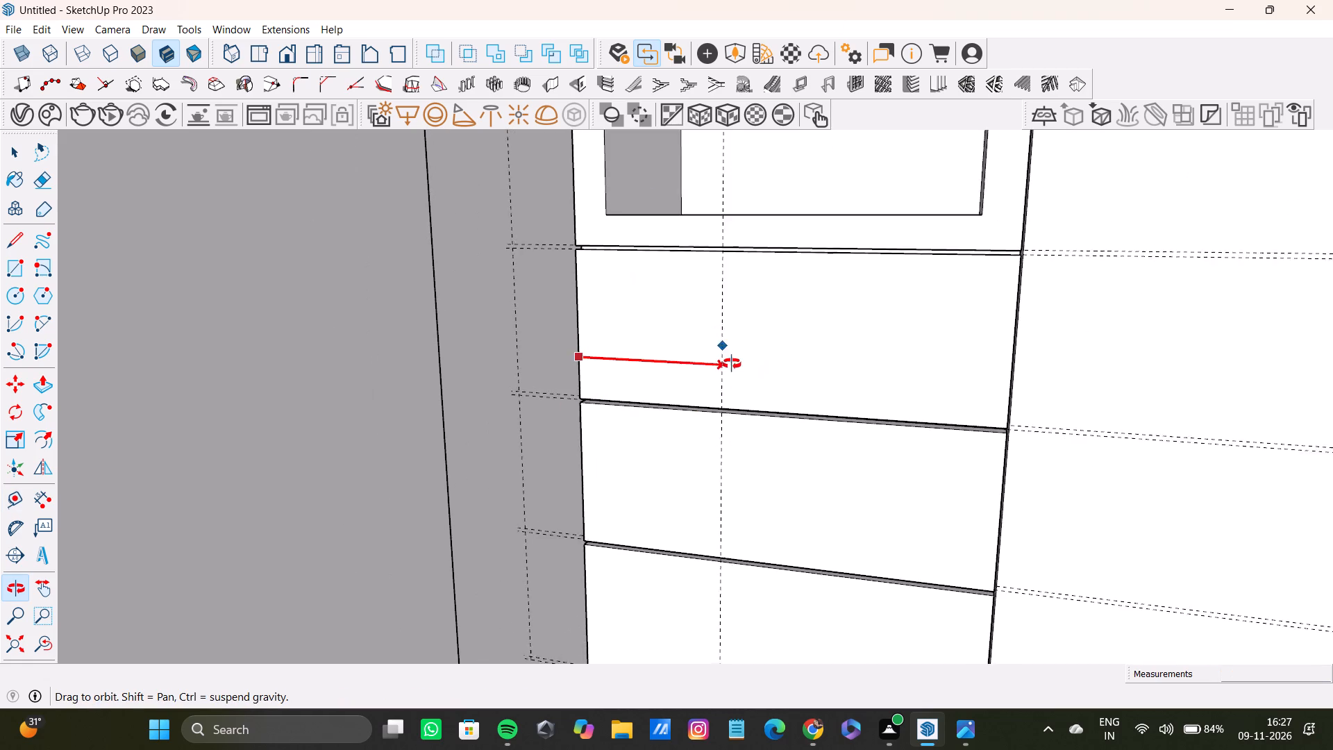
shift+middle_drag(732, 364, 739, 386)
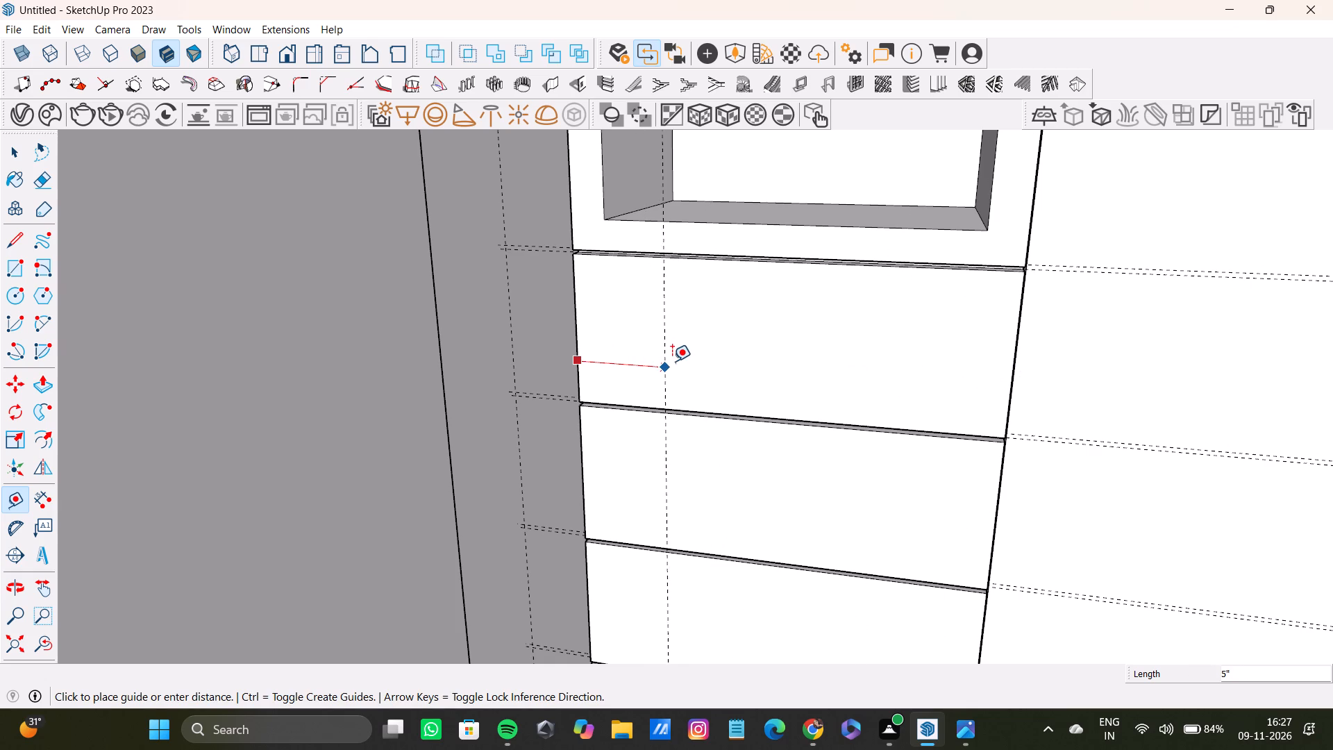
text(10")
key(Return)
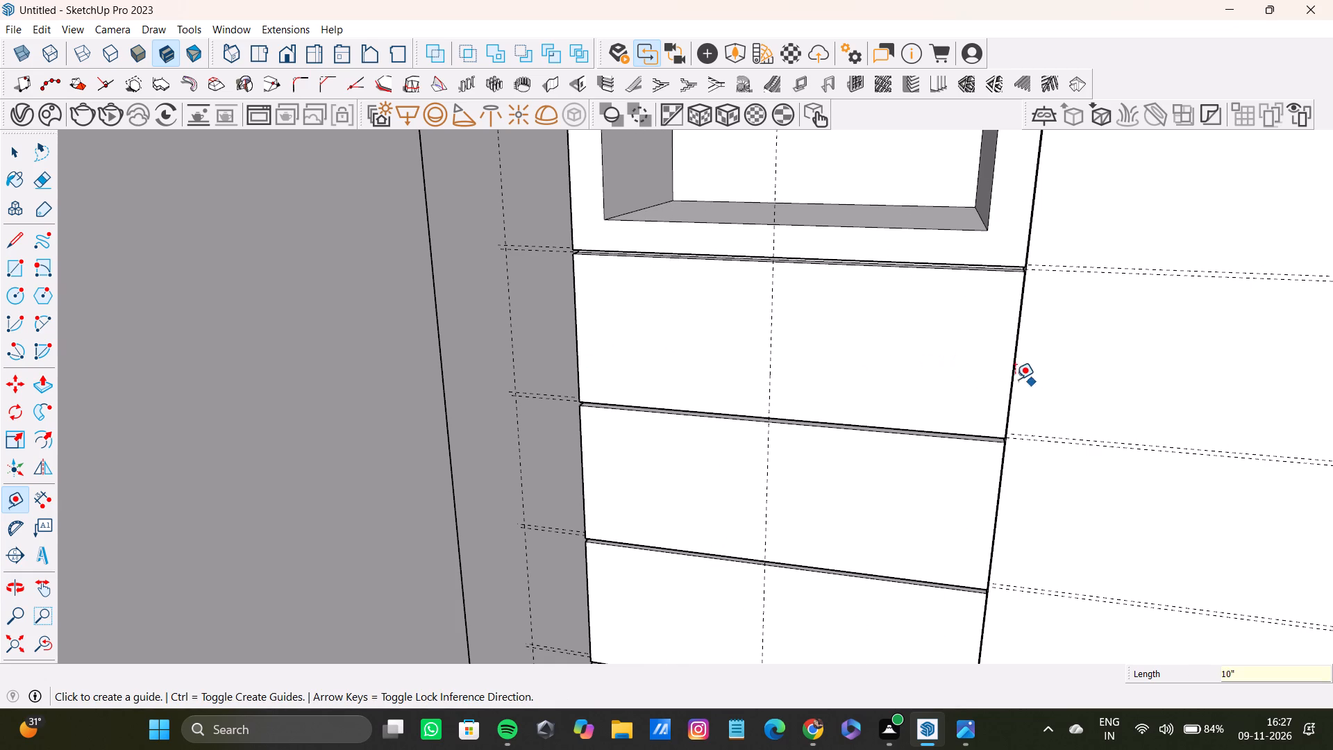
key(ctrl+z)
Place a vertical guide 2" in from the topmost drawer front's side edge next to the wall.
click(578, 363)
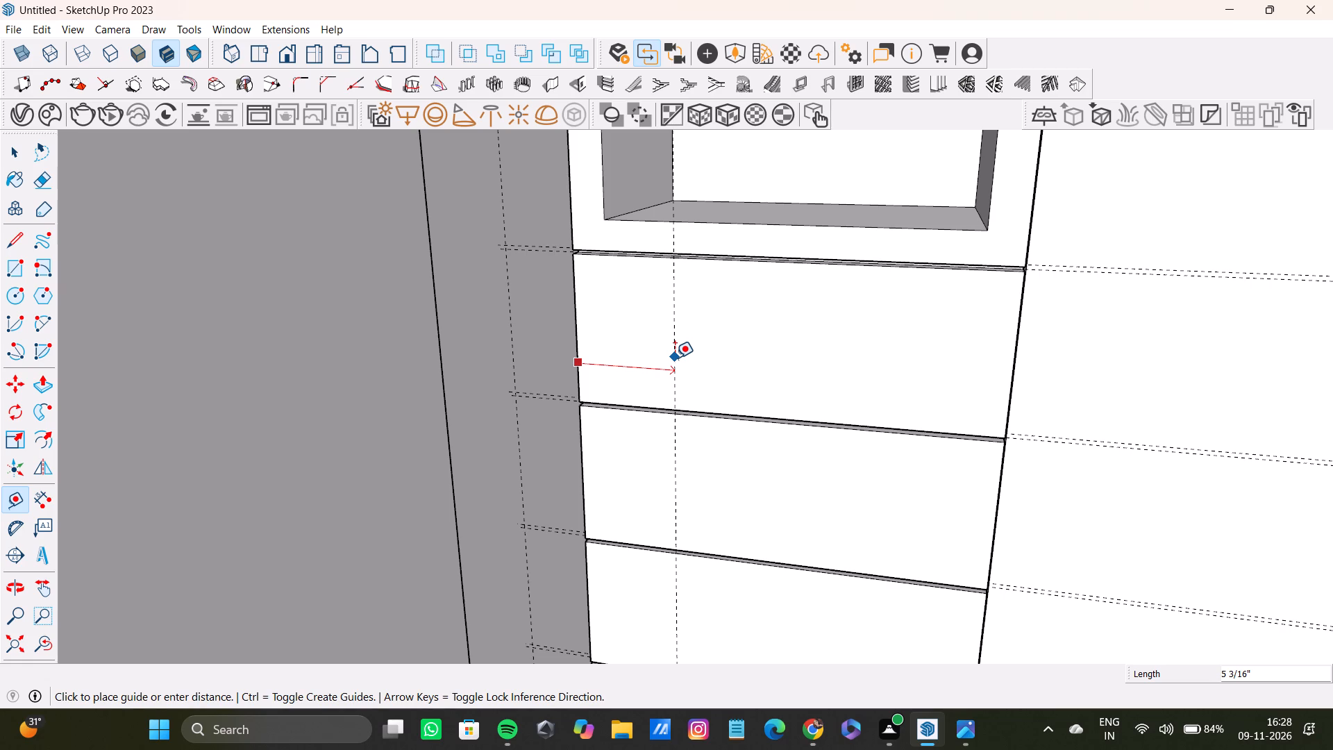
key(2)
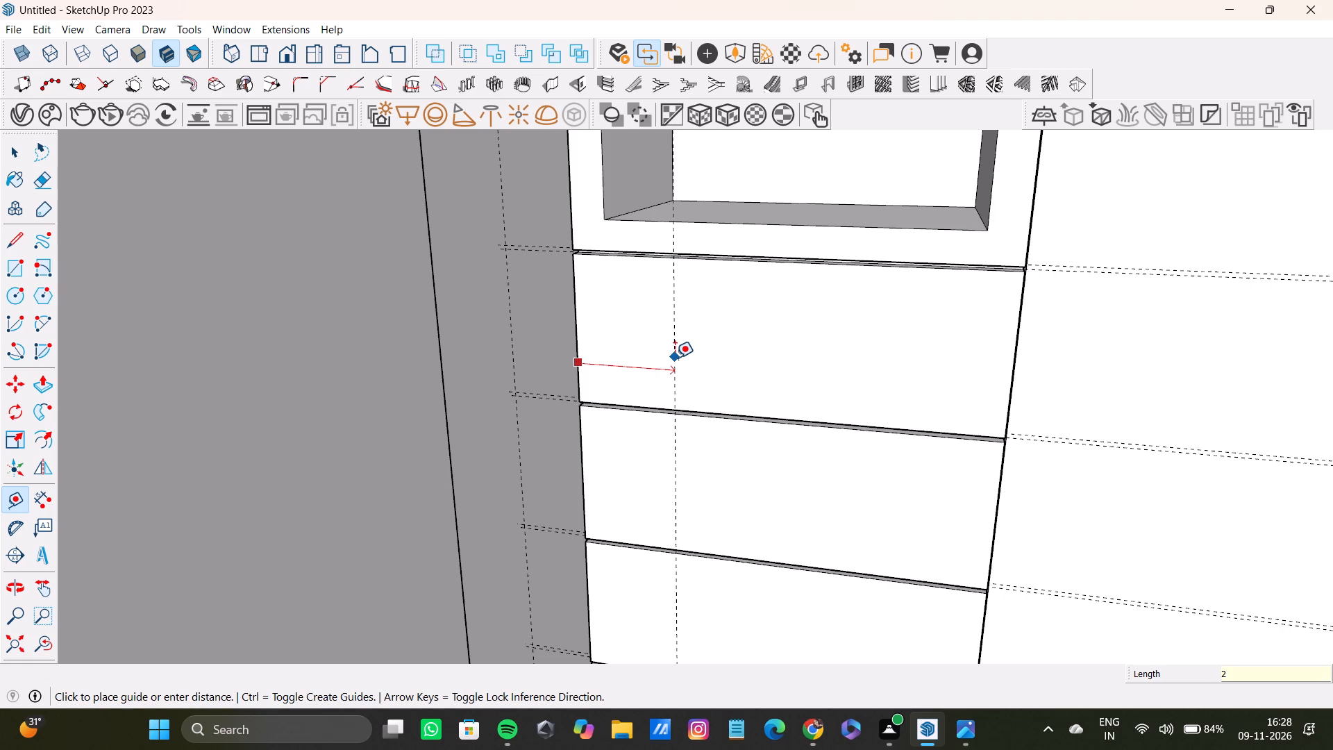
key(shift+quotedbl)
key(Return)
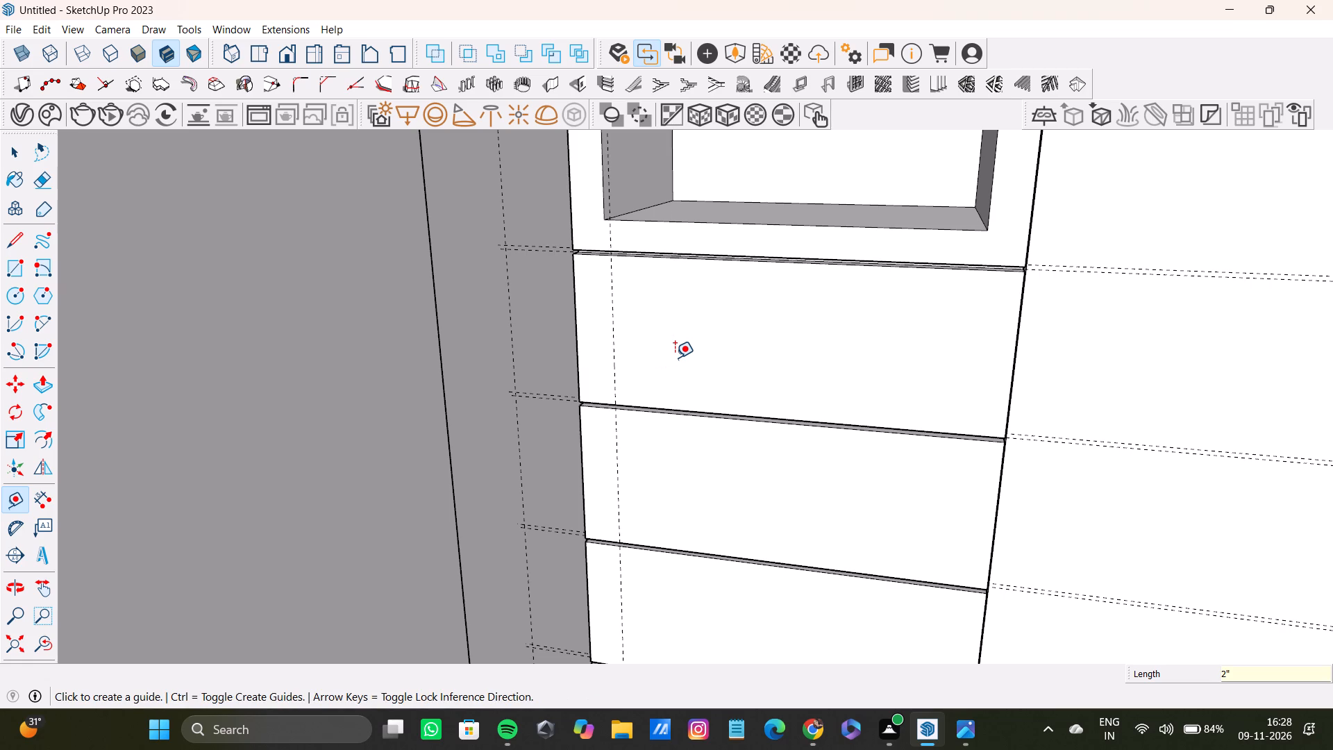
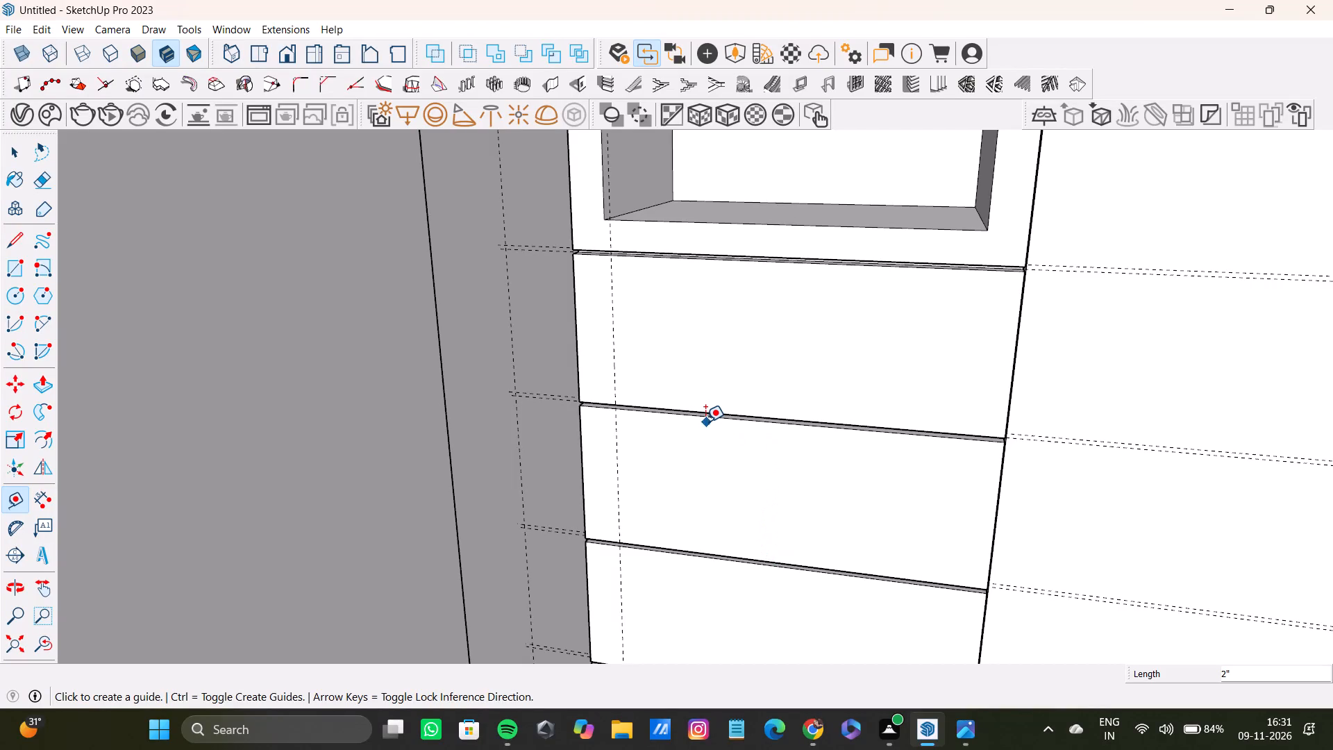
Place a vertical guide on the drawer fronts about 1' 4 7/8" from the existing left vertical guide, near their right edge.
scroll(705, 422, up, 4)
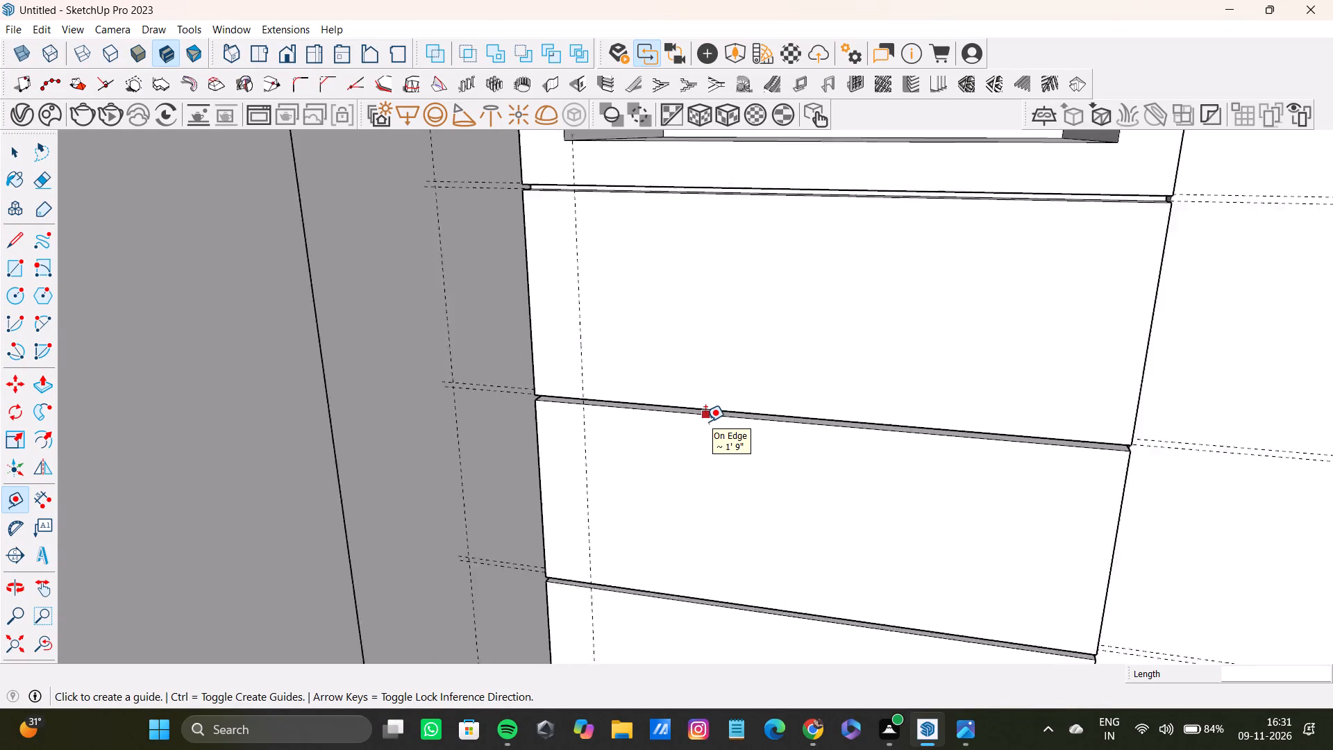
scroll(705, 422, up, 1)
scroll(705, 422, down, 6)
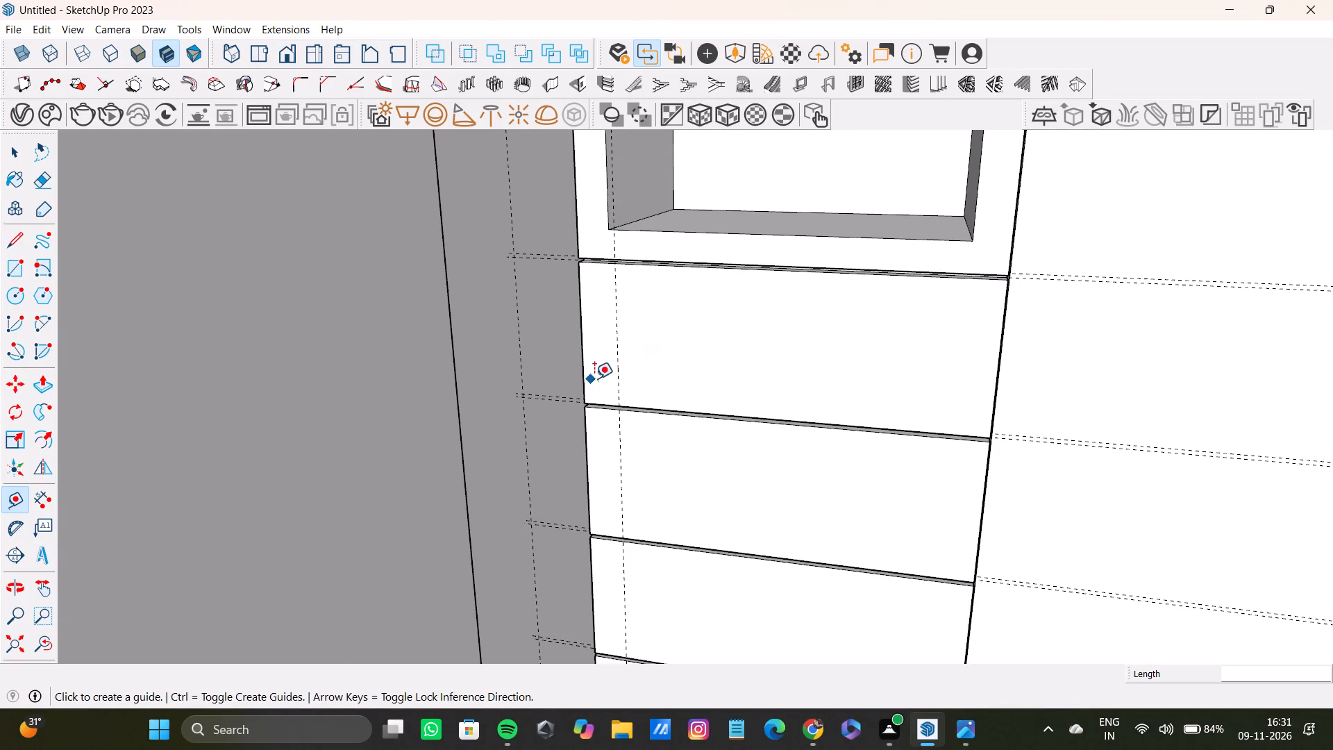
click(619, 366)
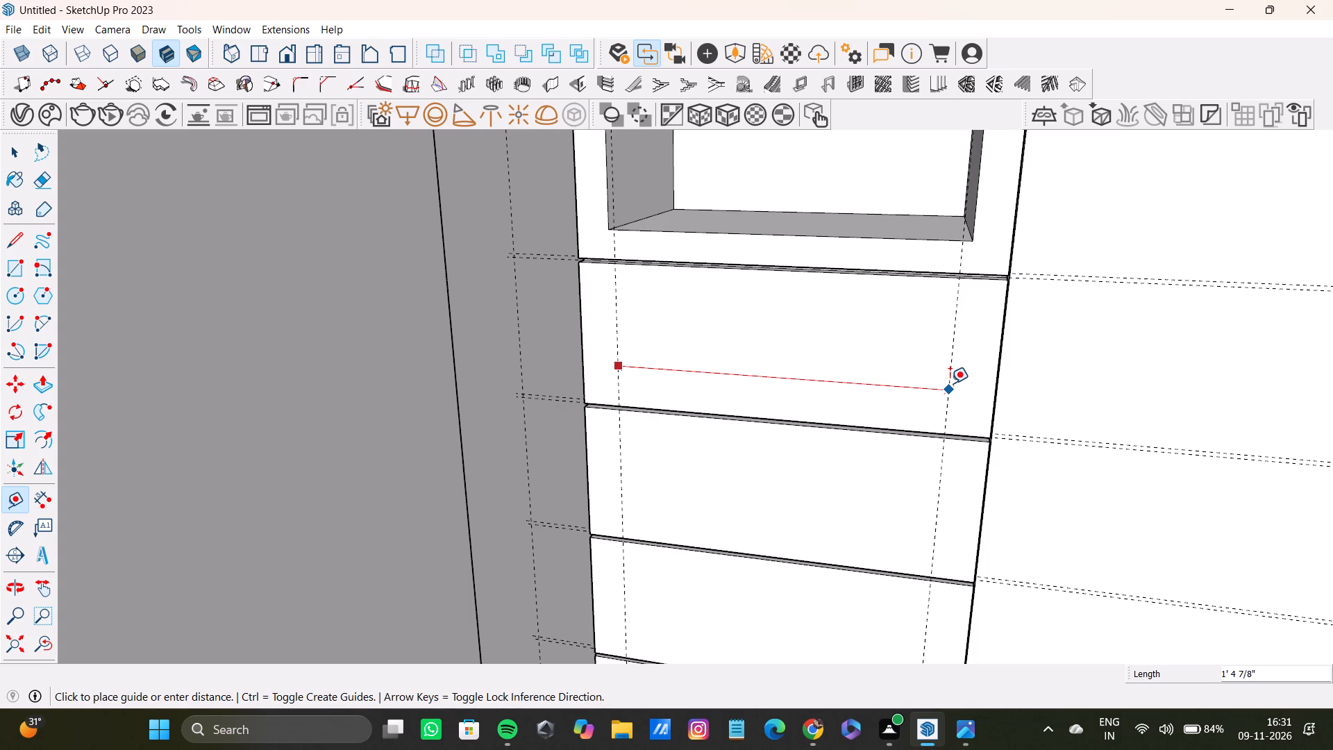
click(950, 383)
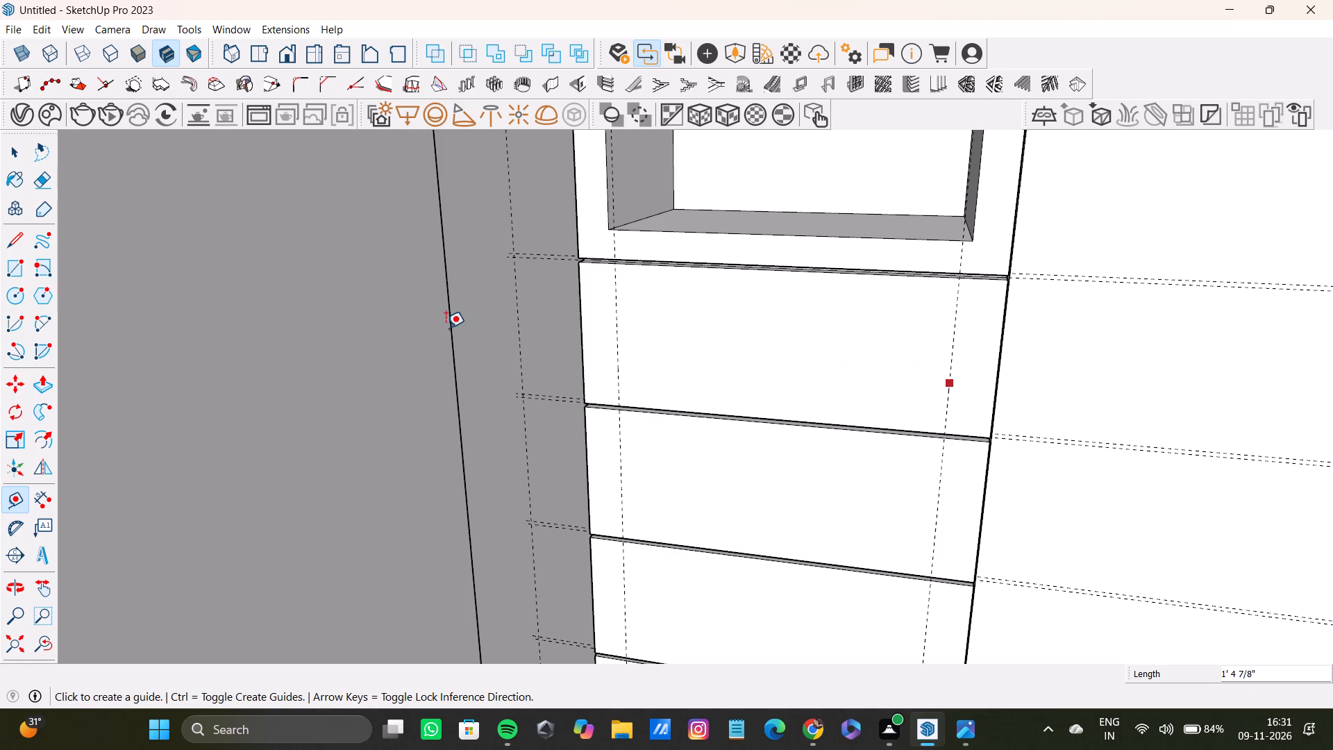
Place a vertical guide down the middle of the drawer fronts, about 8 11/16" from the left vertical guide.
scroll(632, 333, up, 4)
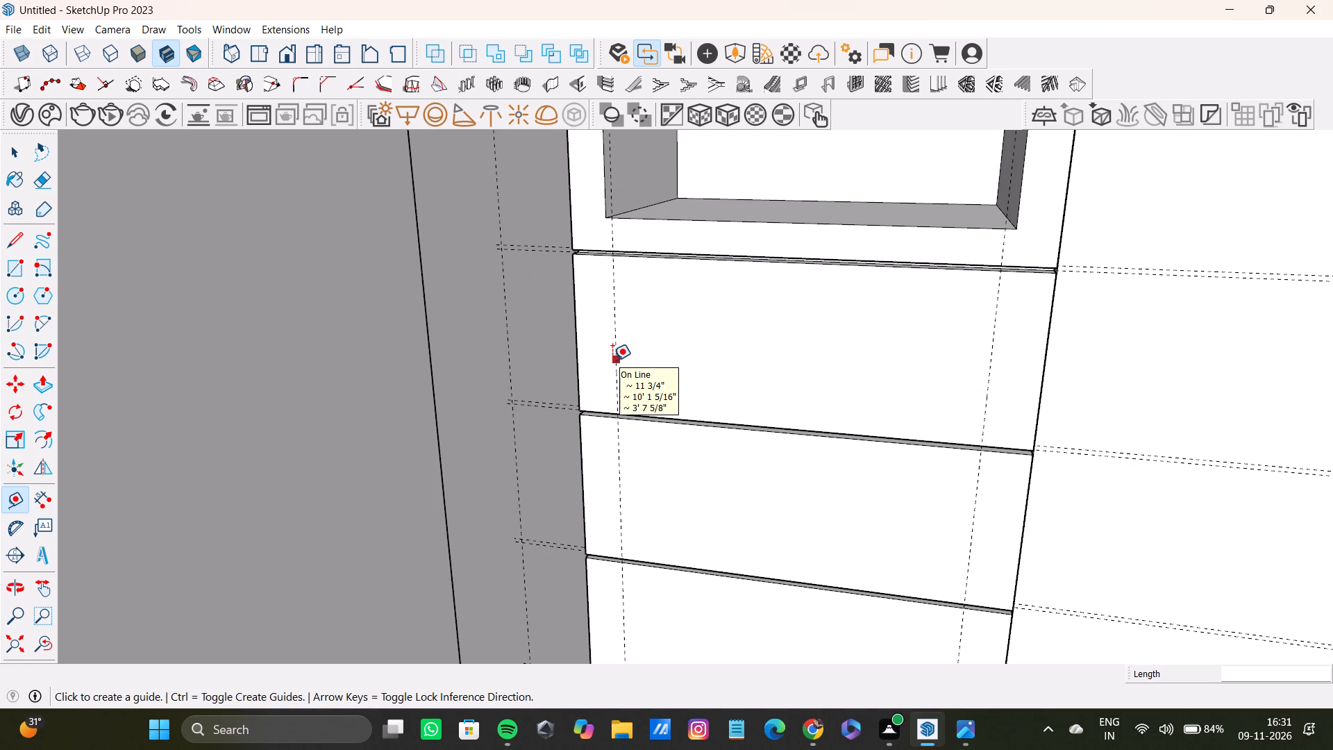
drag(612, 360, 621, 359)
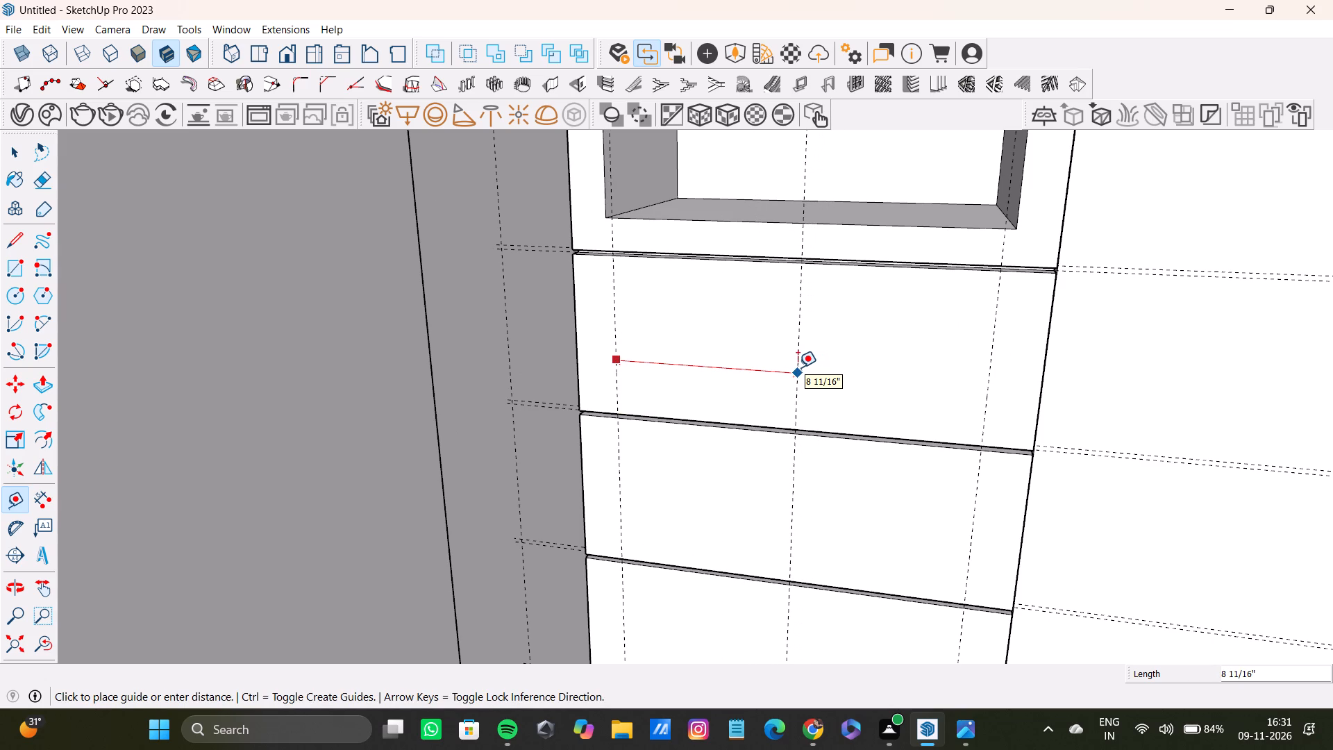
click(798, 367)
Place a horizontal guide on the first drawer front below the niche, about 6 5/16" below its top edge.
scroll(780, 257, up, 5)
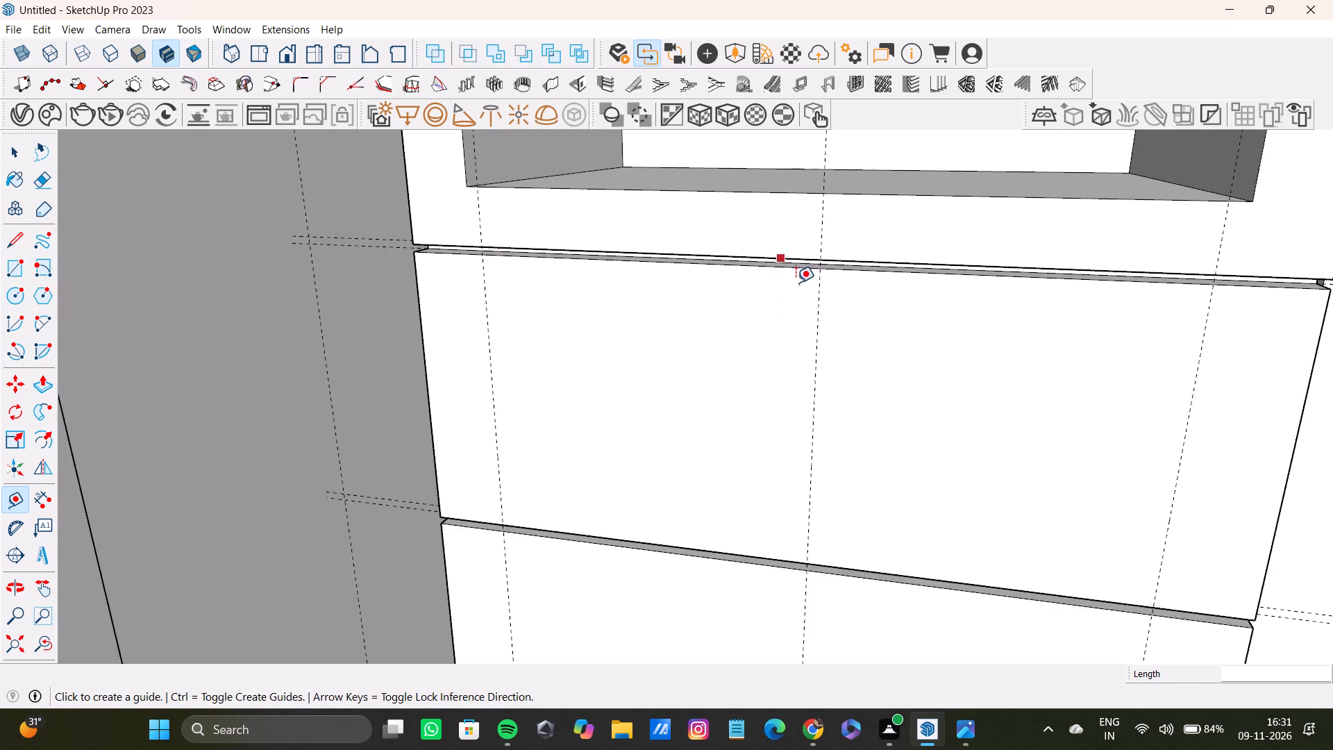
scroll(796, 283, up, 4)
click(802, 262)
scroll(803, 422, down, 4)
middle_drag(803, 428, 755, 321)
scroll(803, 428, up, 1)
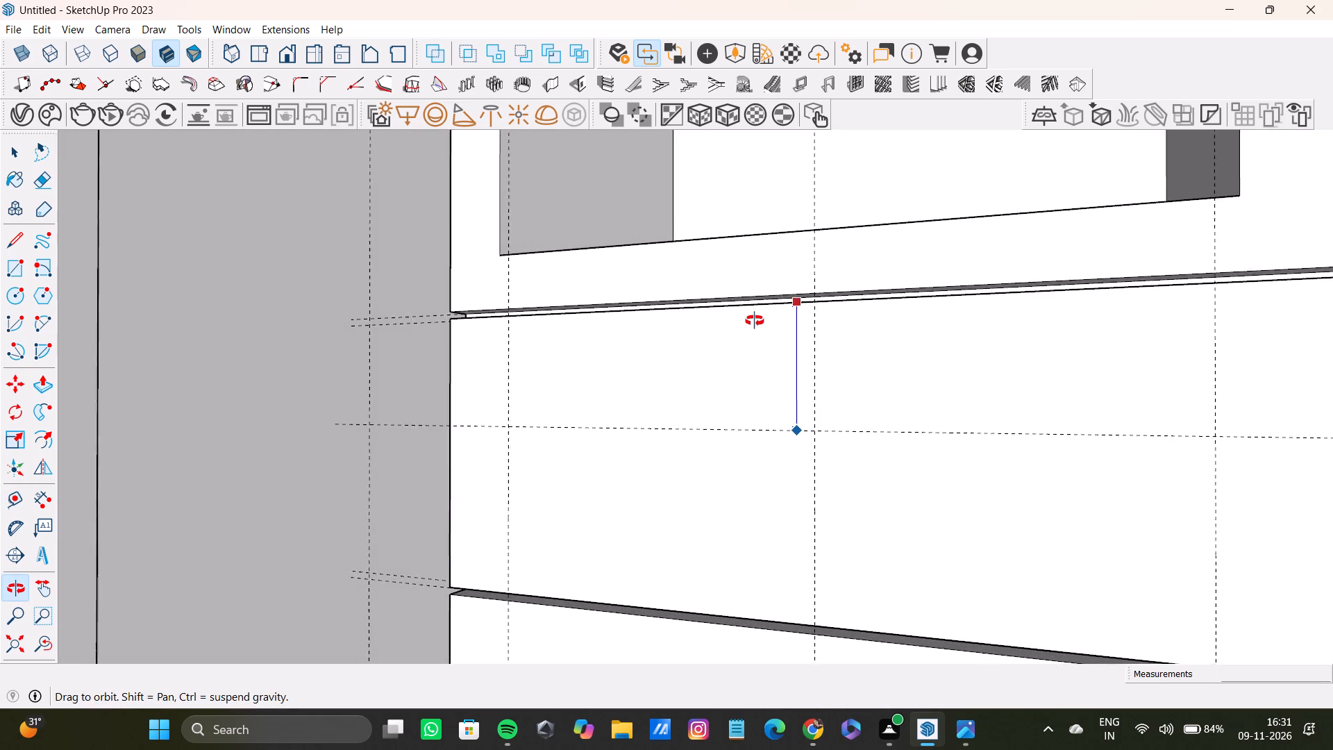
middle_drag(755, 321, 825, 295)
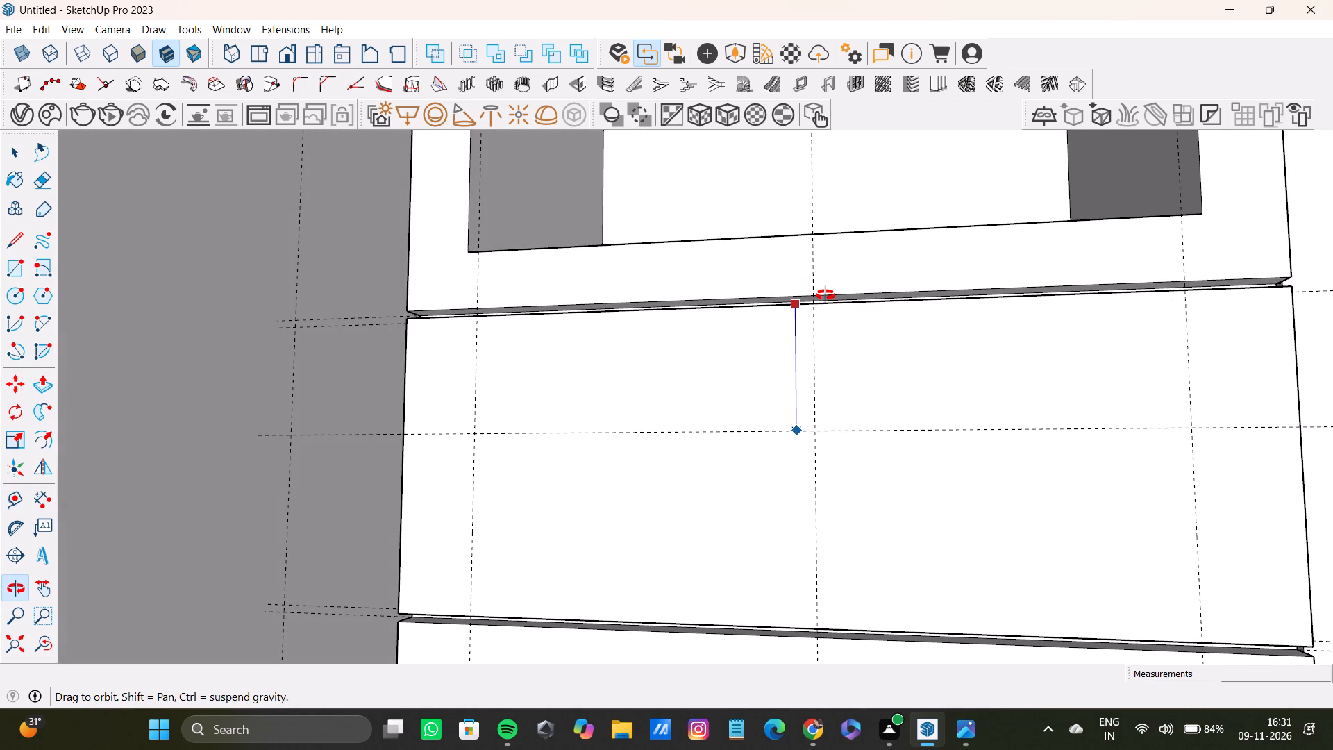
middle_drag(825, 295, 821, 294)
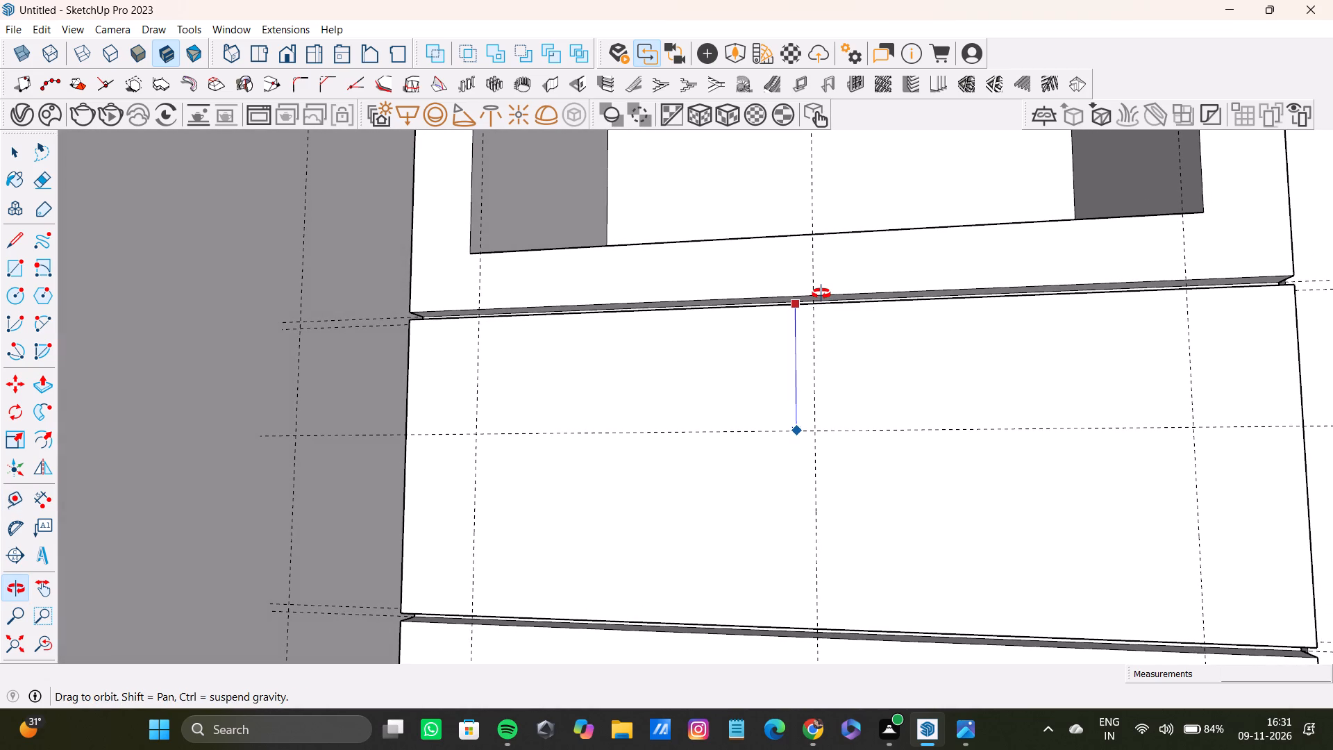
middle_drag(821, 294, 820, 298)
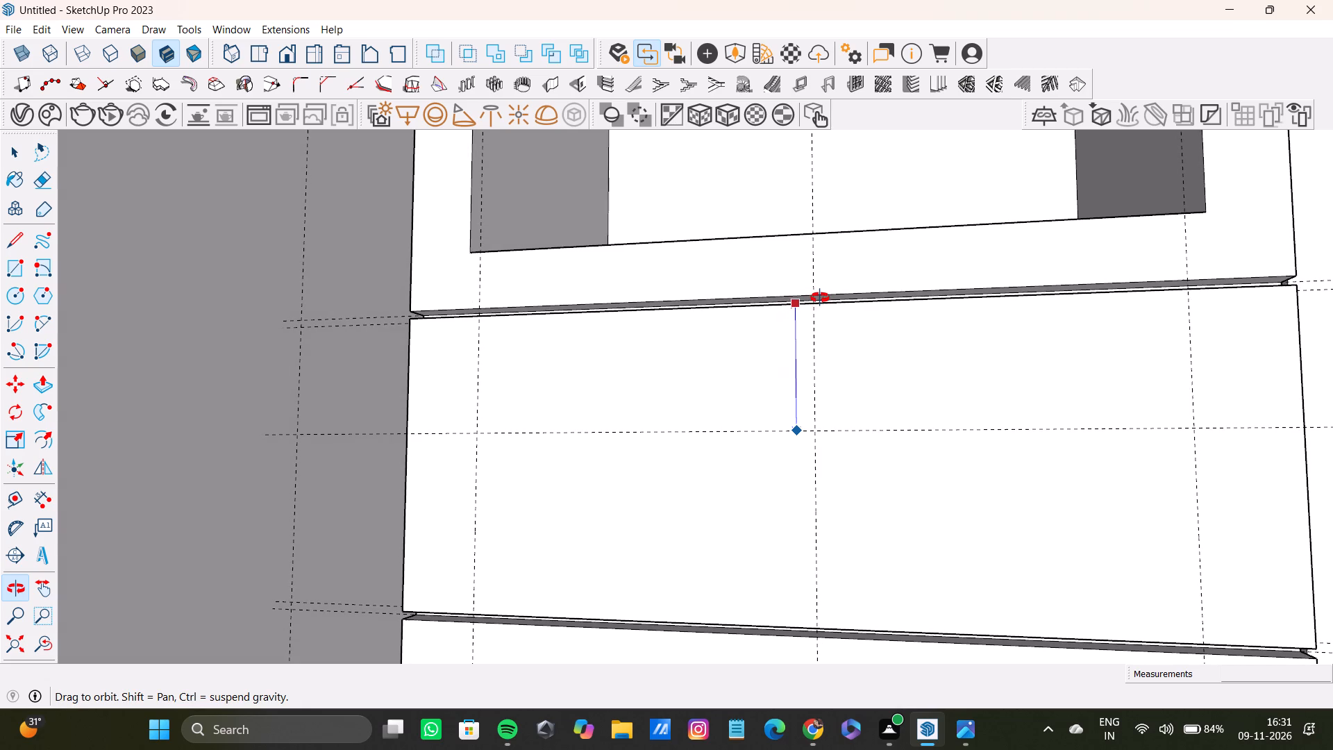
middle_drag(820, 298, 820, 312)
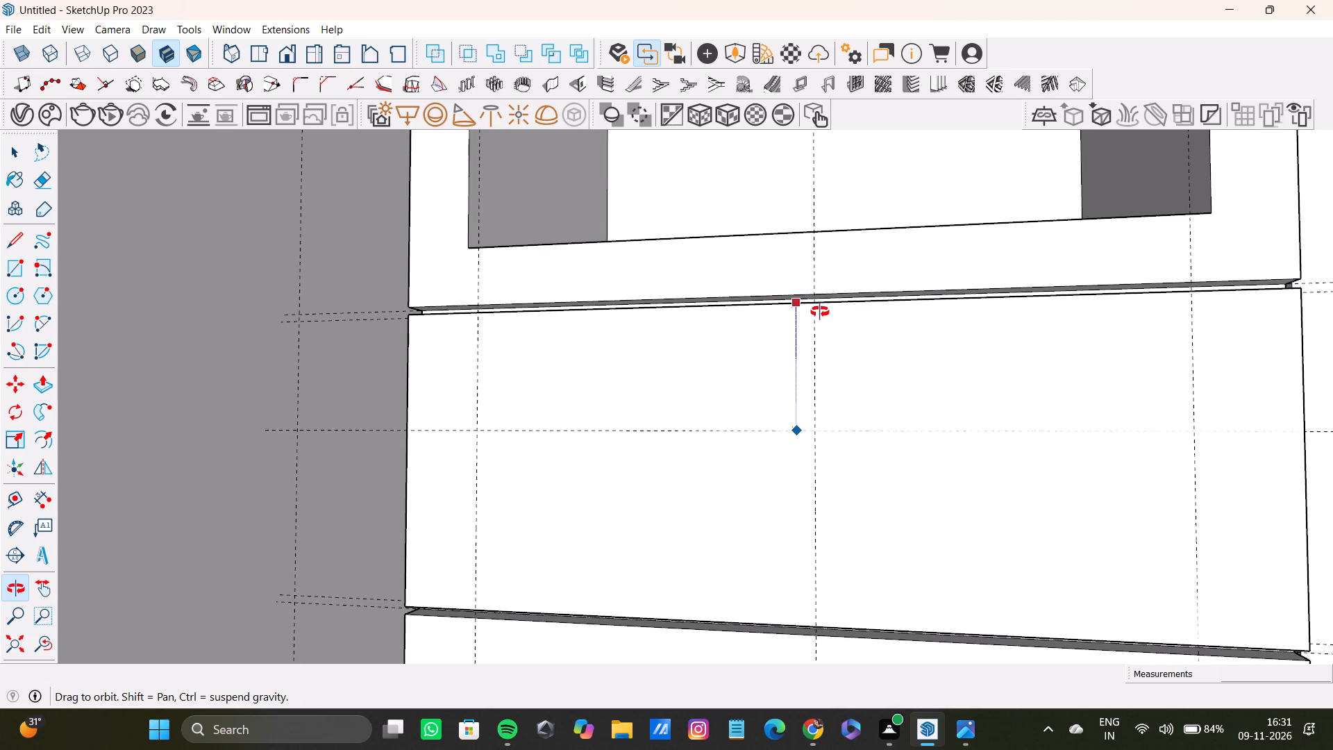
middle_drag(820, 312, 873, 551)
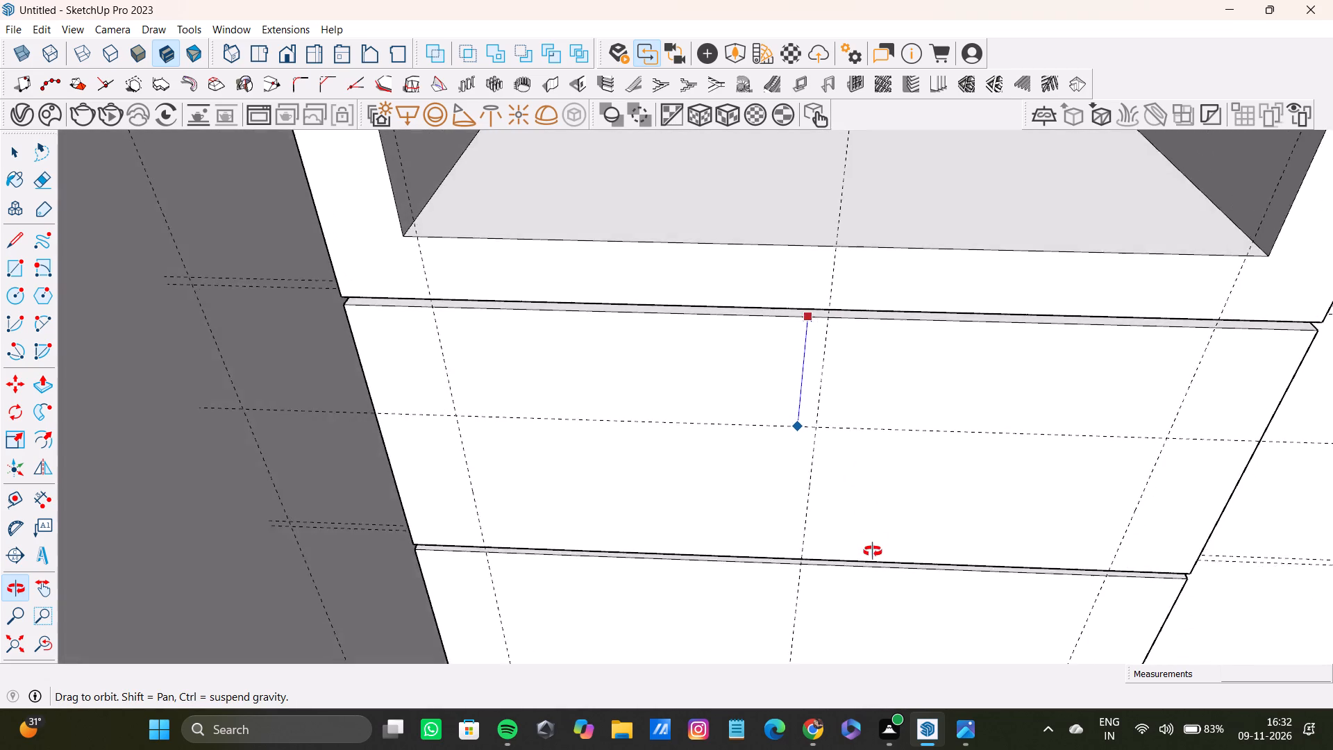
middle_drag(873, 551, 713, 628)
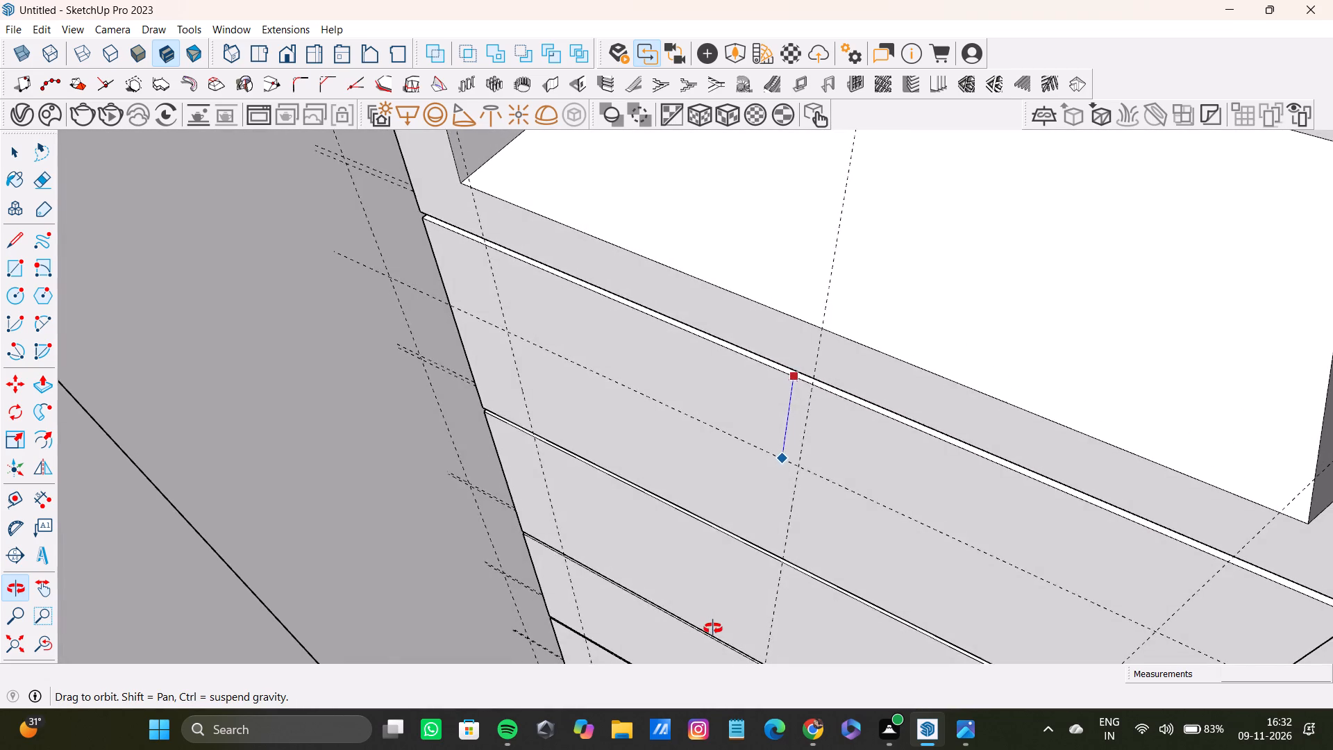
middle_drag(713, 628, 747, 505)
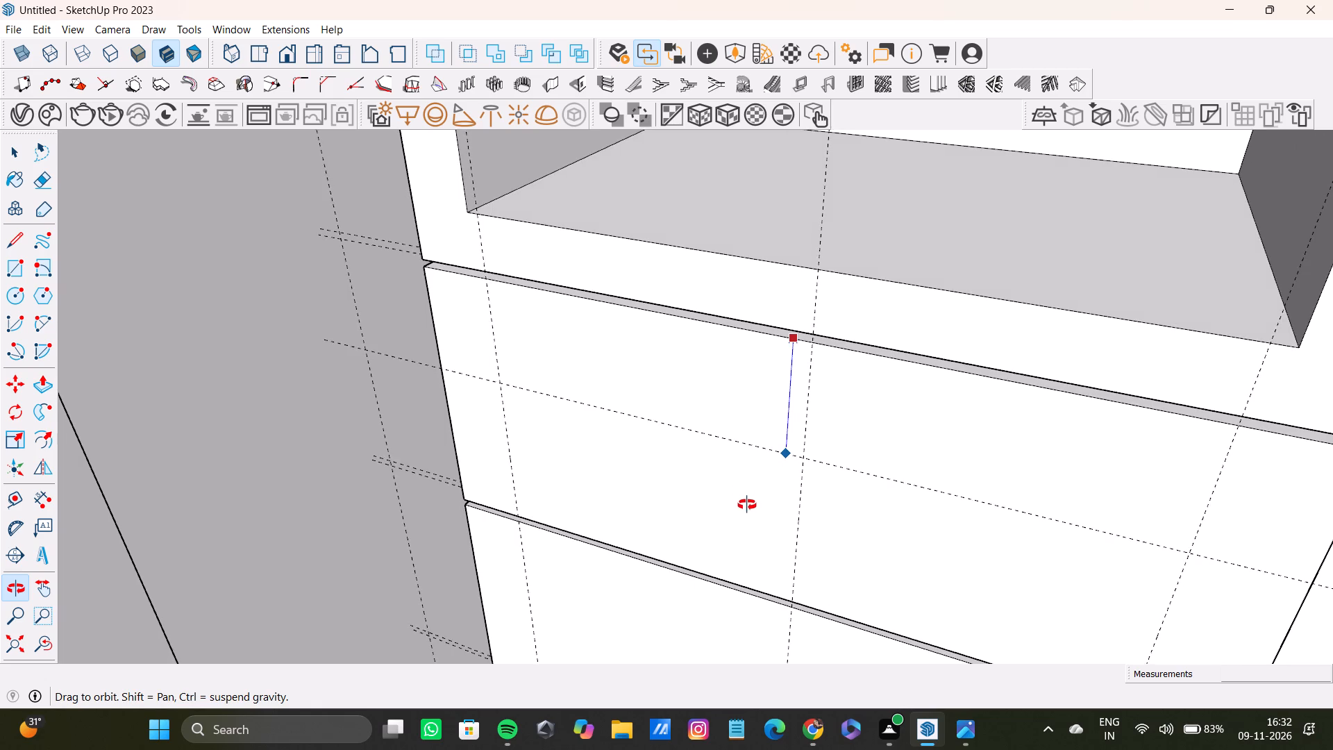
middle_drag(747, 505, 728, 403)
scroll(899, 544, up, 5)
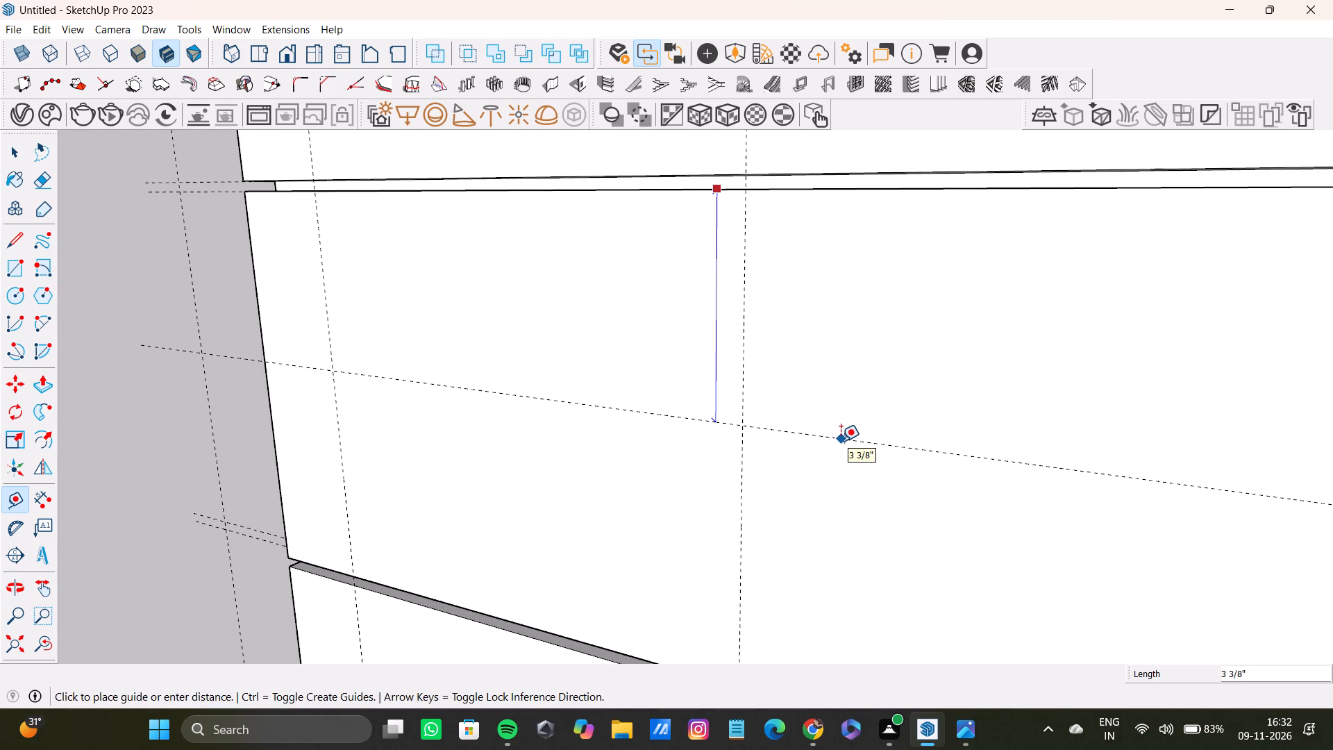
scroll(841, 441, down, 4)
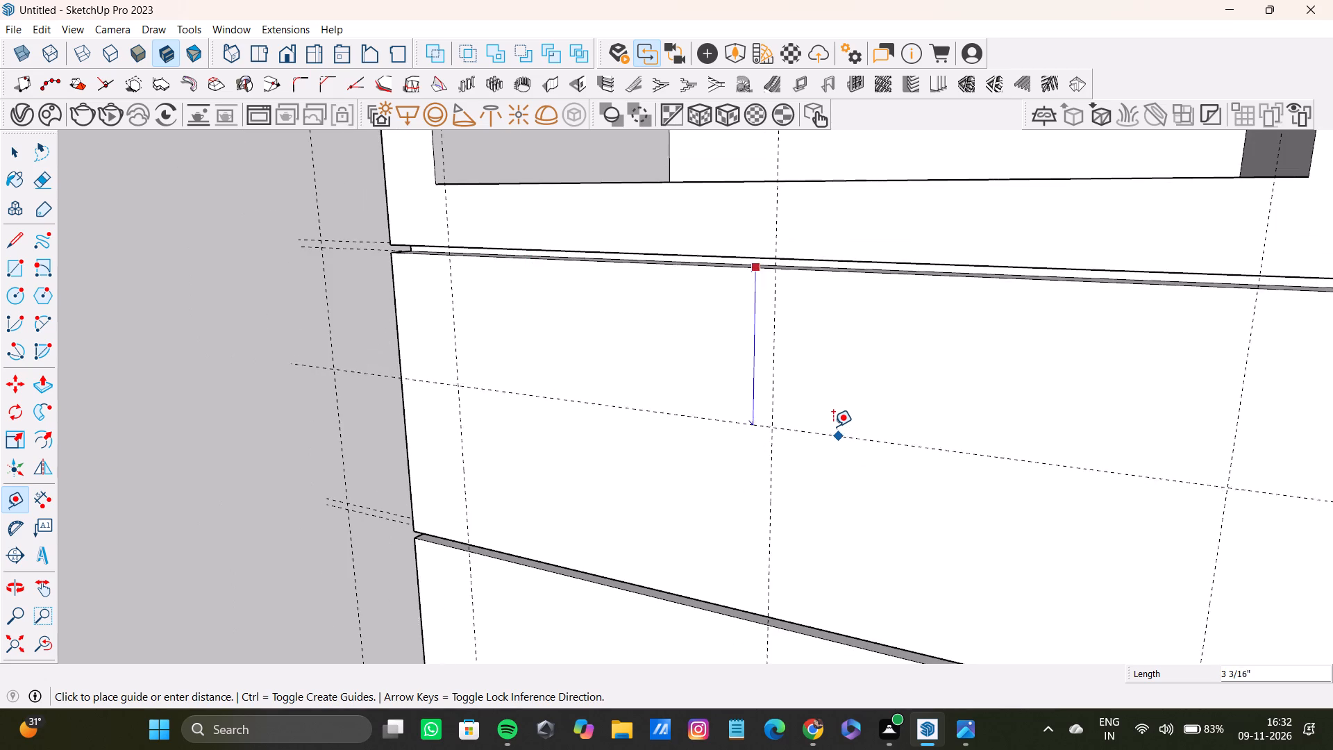
scroll(833, 426, down, 3)
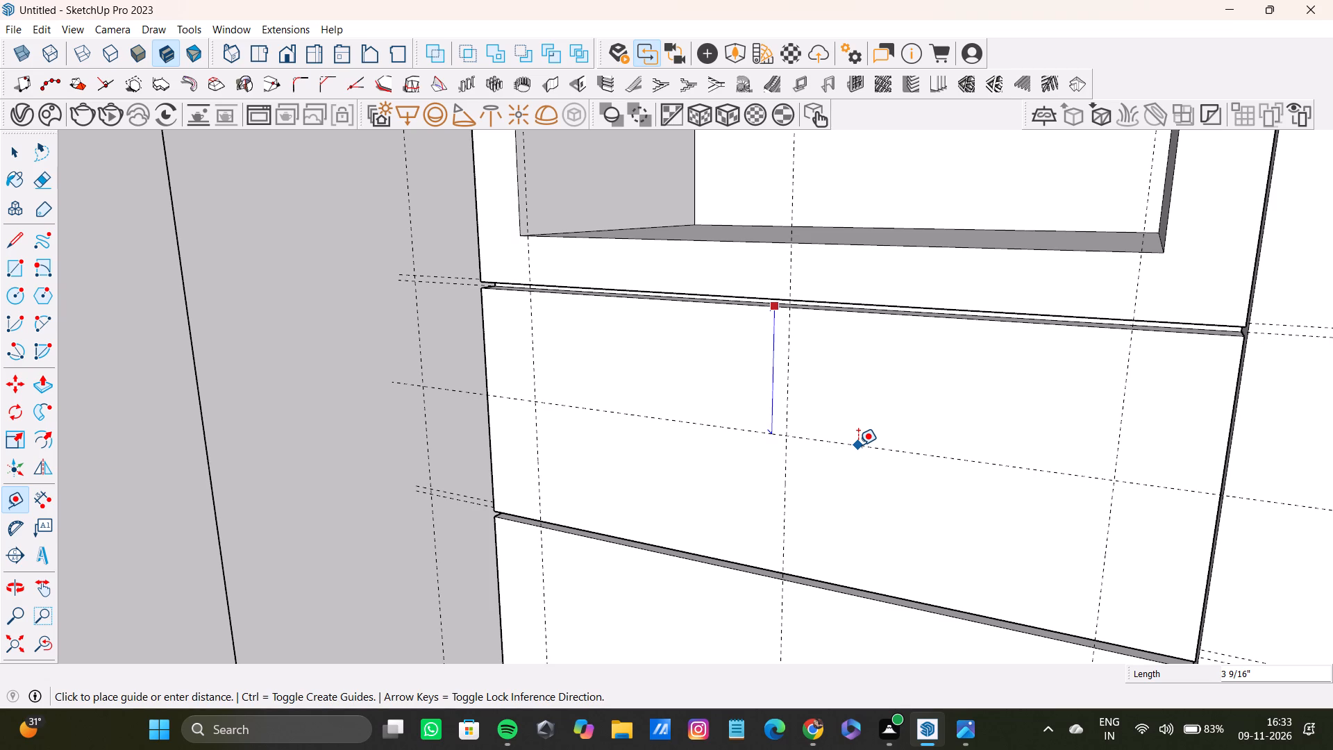
scroll(932, 447, down, 2)
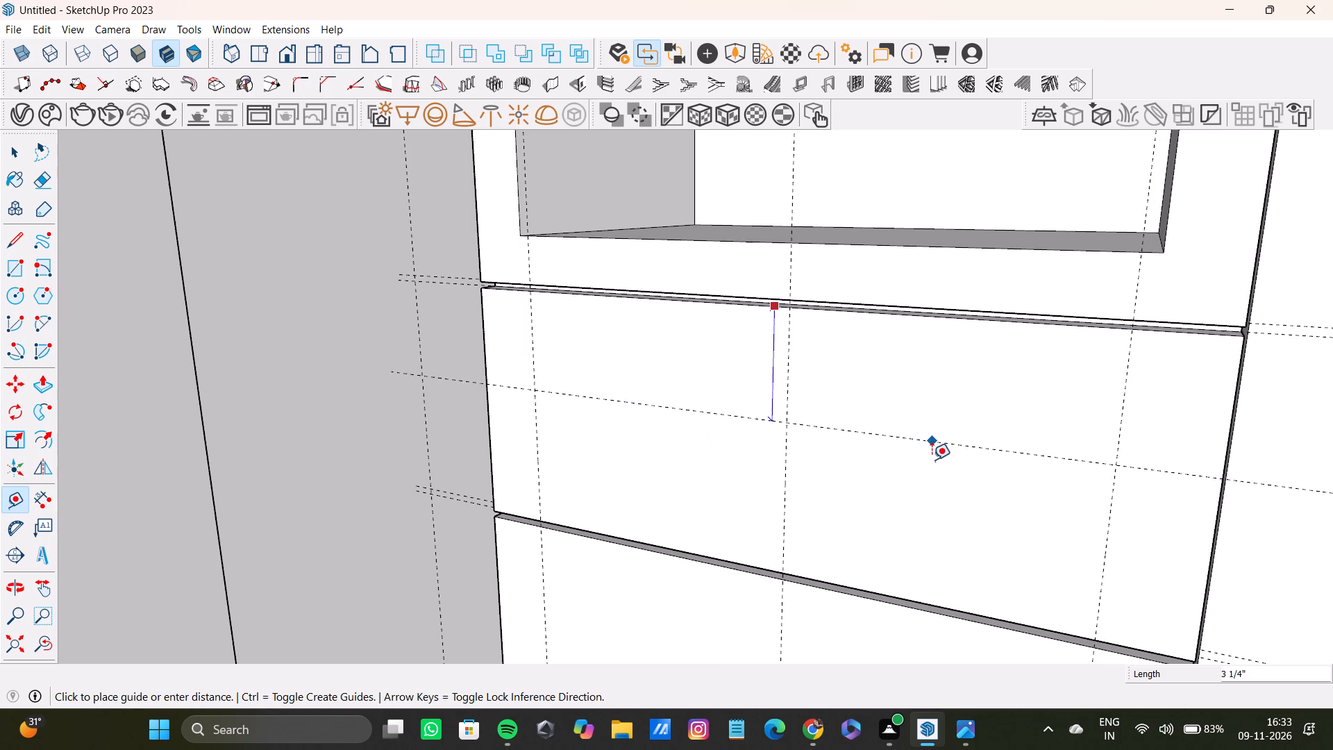
scroll(932, 460, down, 8)
middle_drag(796, 473, 778, 437)
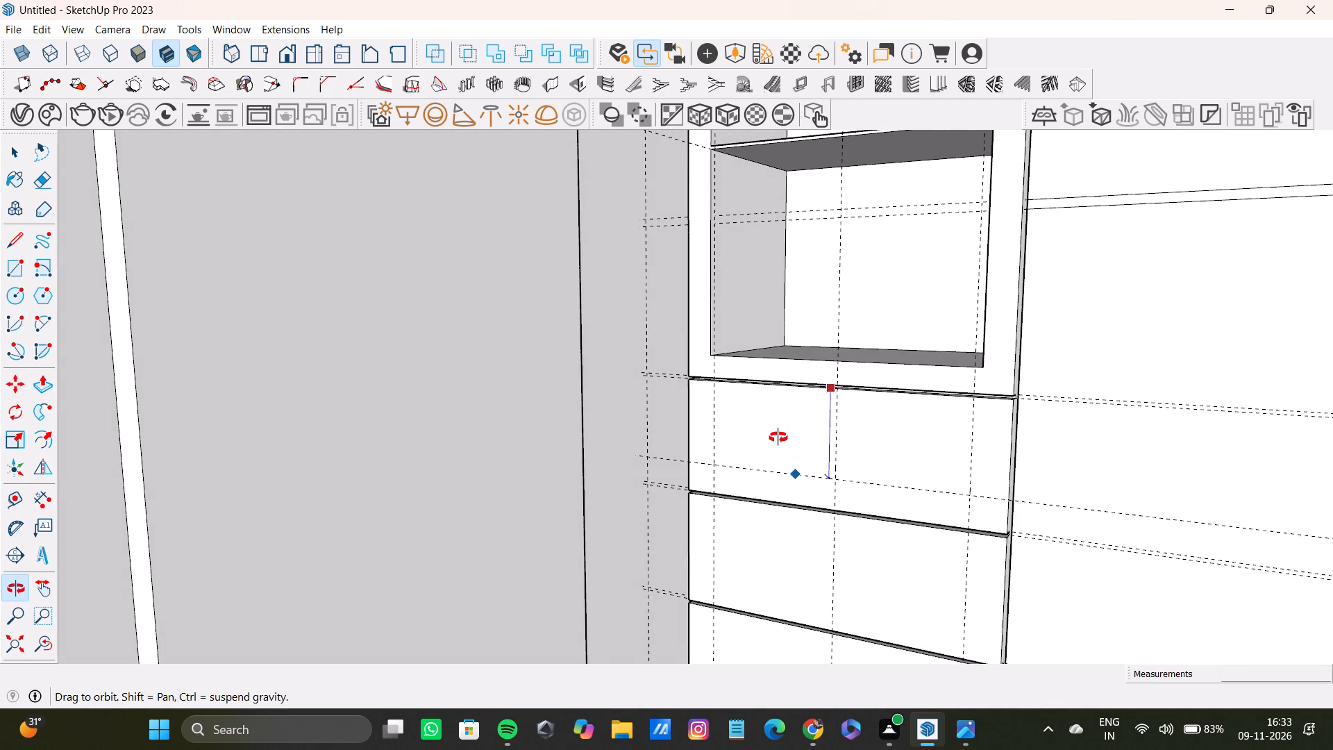
middle_drag(778, 437, 782, 435)
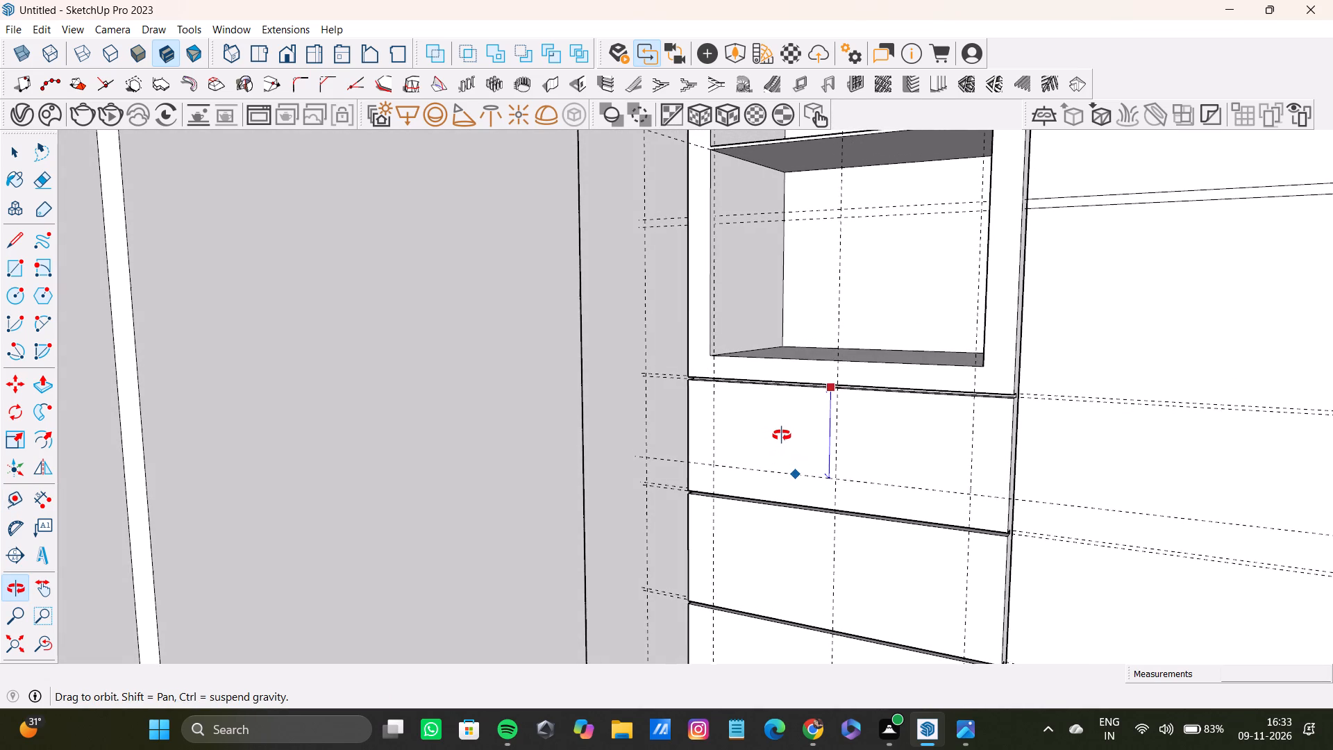
middle_drag(782, 435, 783, 433)
scroll(890, 471, up, 4)
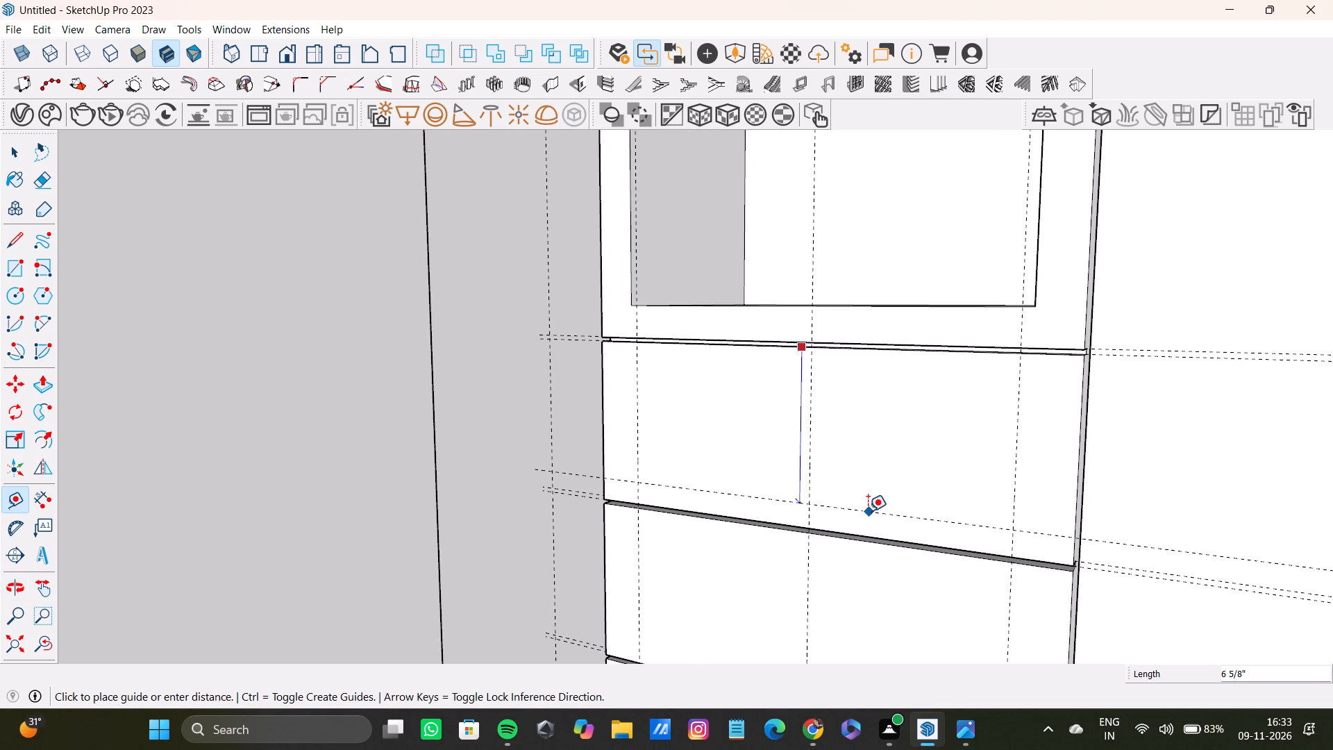
scroll(866, 509, up, 2)
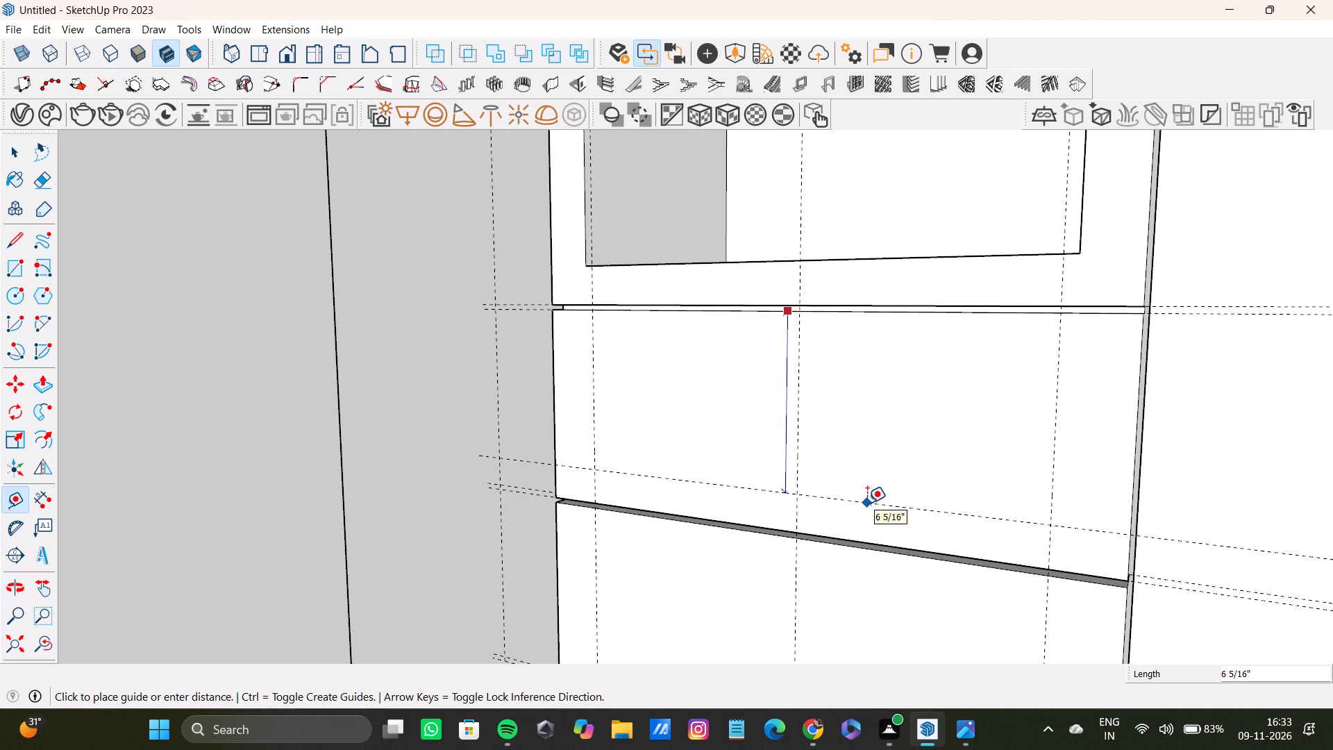
click(867, 503)
Place a horizontal guide on the second drawer front, about 1 7/16" above its bottom edge.
scroll(852, 518, down, 9)
middle_drag(848, 518, 844, 533)
scroll(775, 627, up, 2)
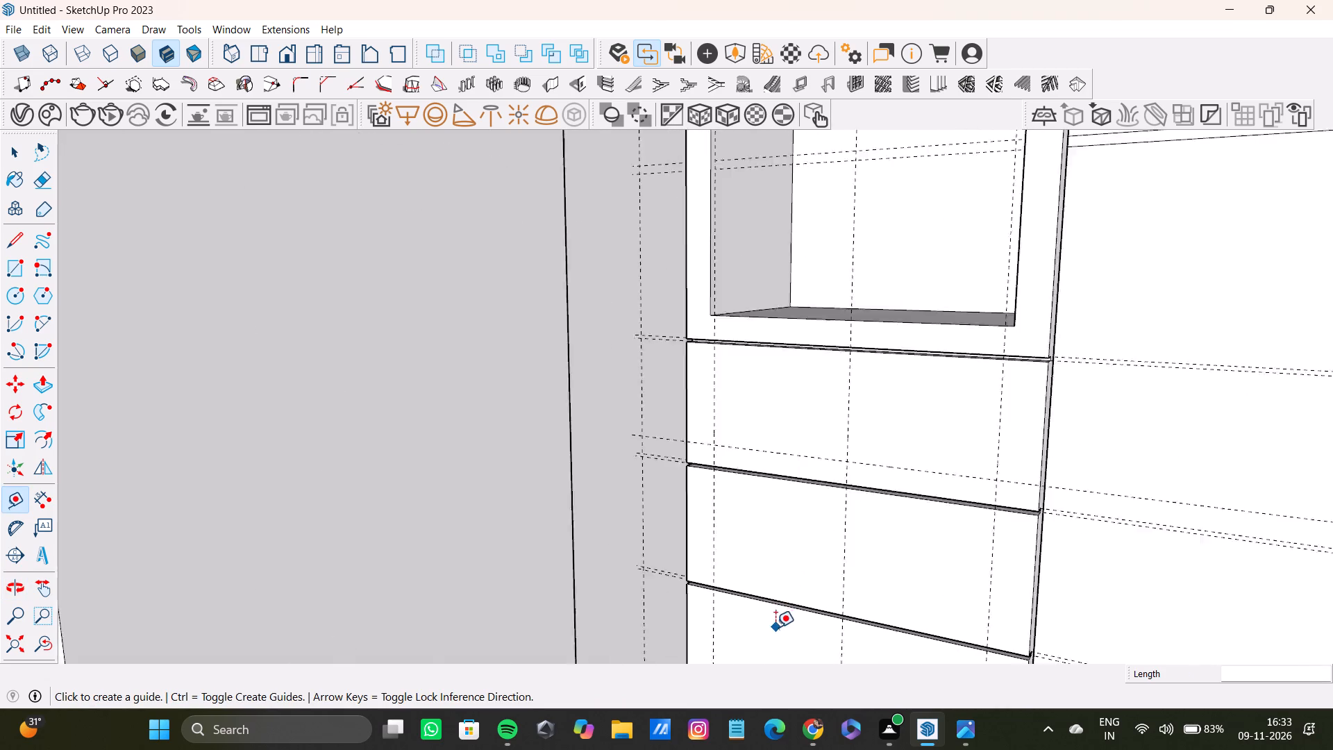
scroll(776, 627, up, 6)
click(805, 594)
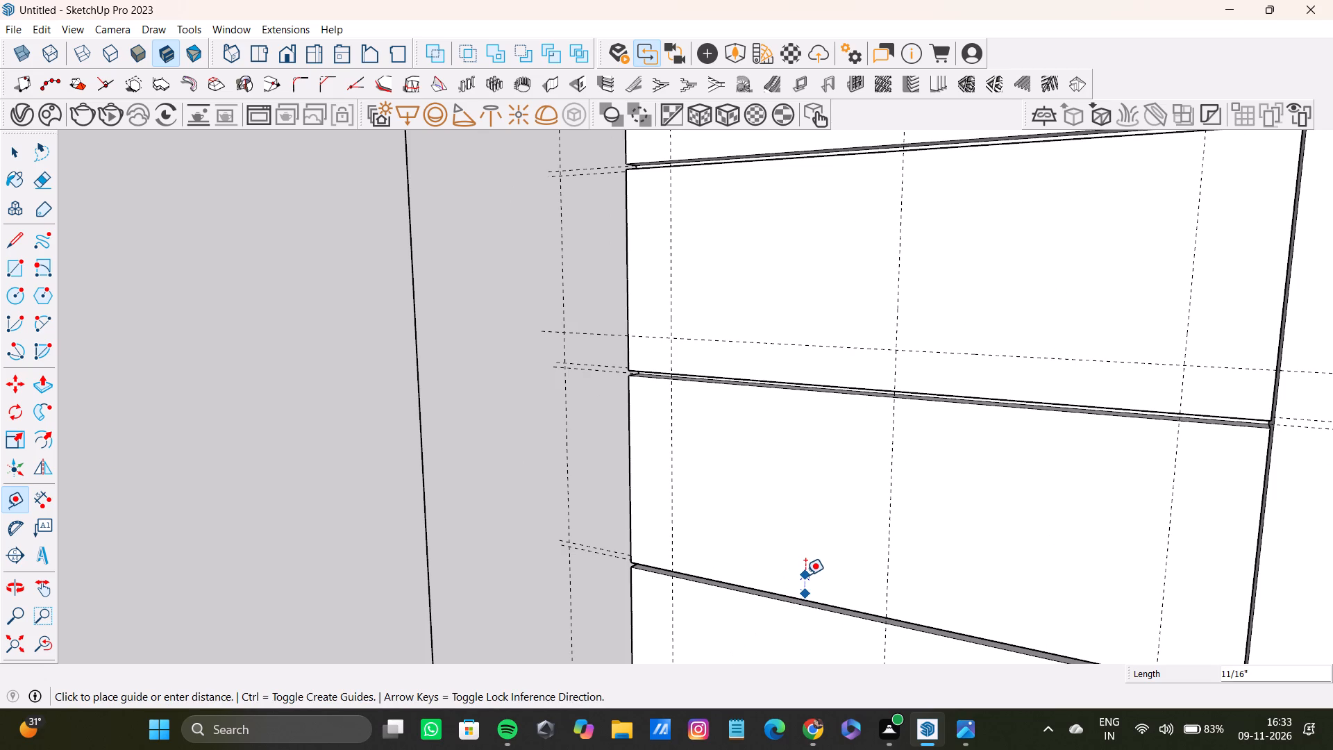
key(space)
text(t)
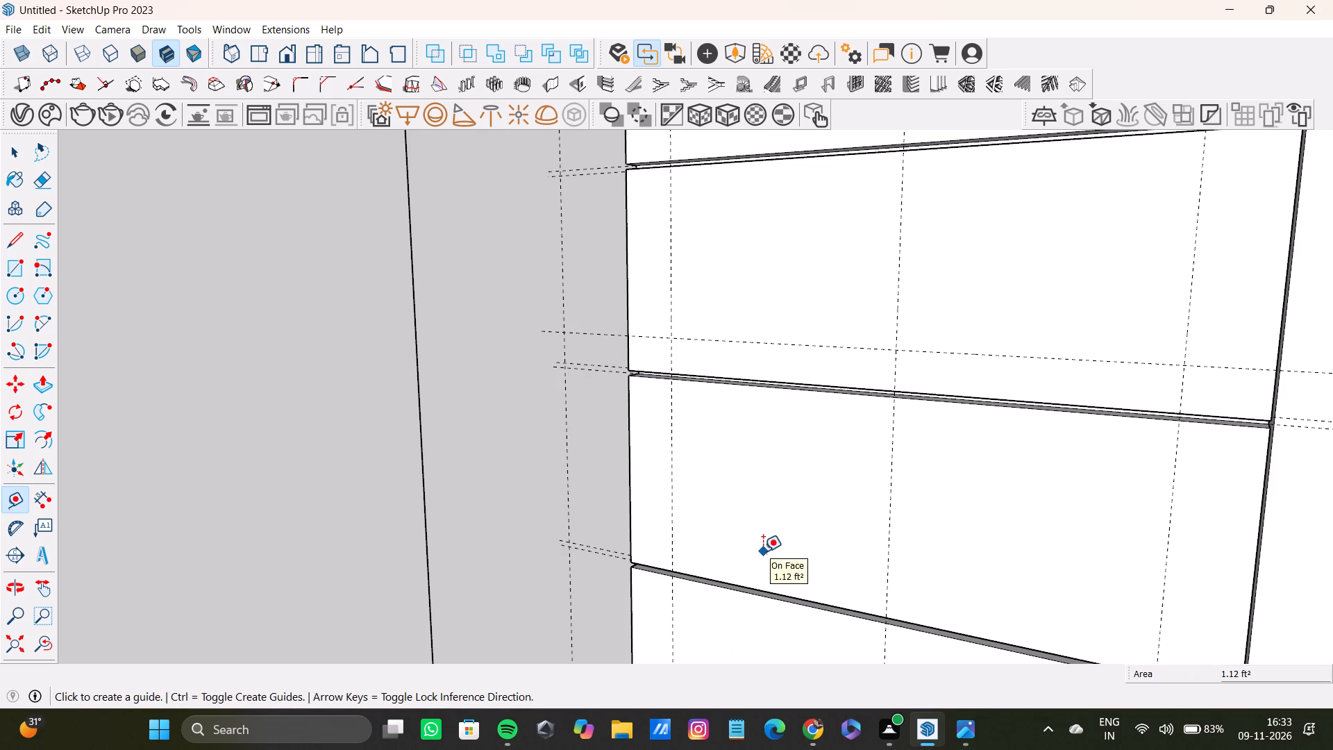
scroll(866, 594, up, 3)
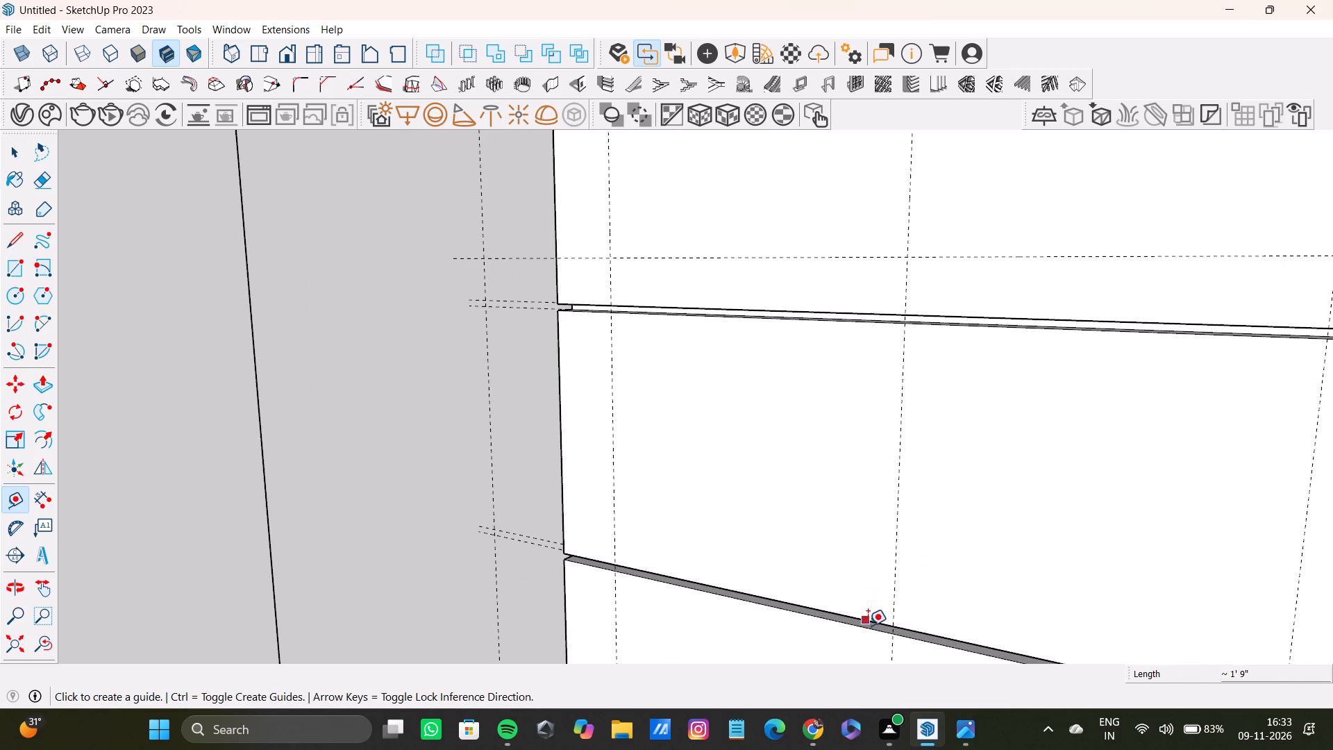
click(876, 621)
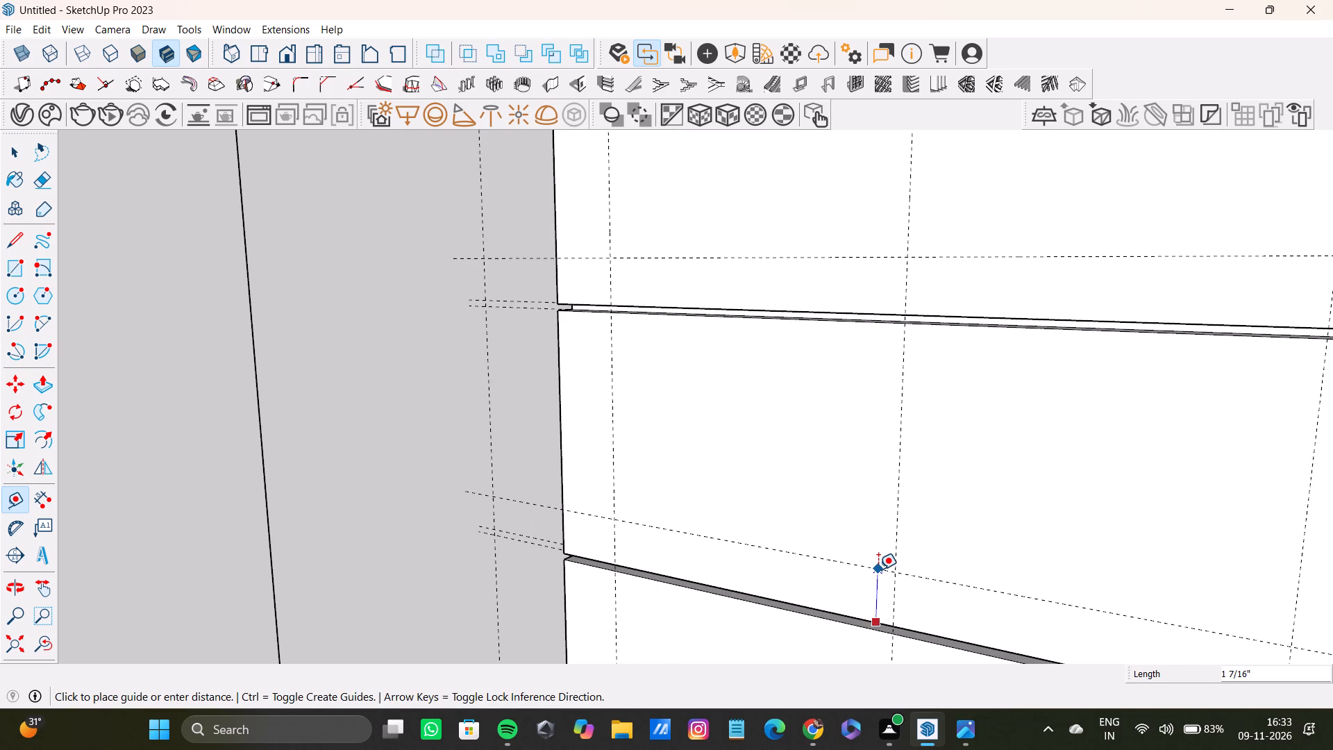
click(878, 569)
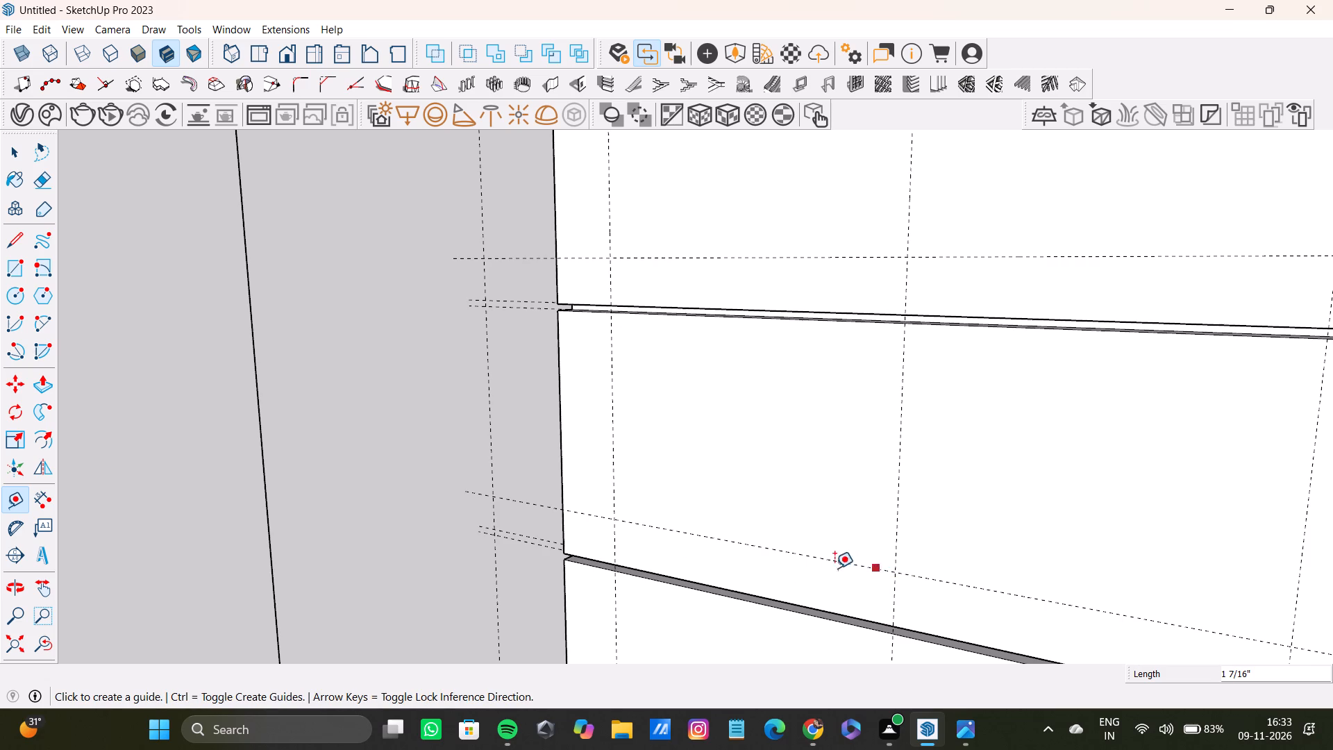
scroll(823, 566, down, 17)
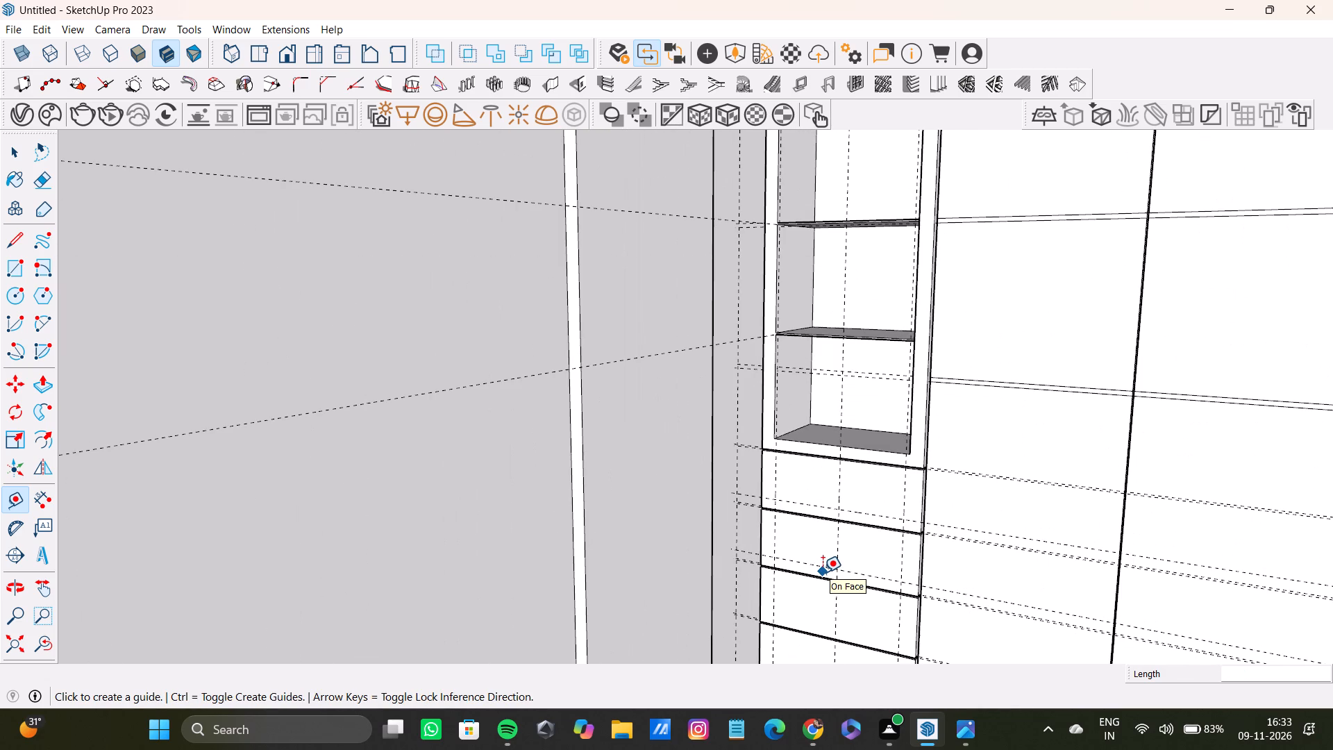
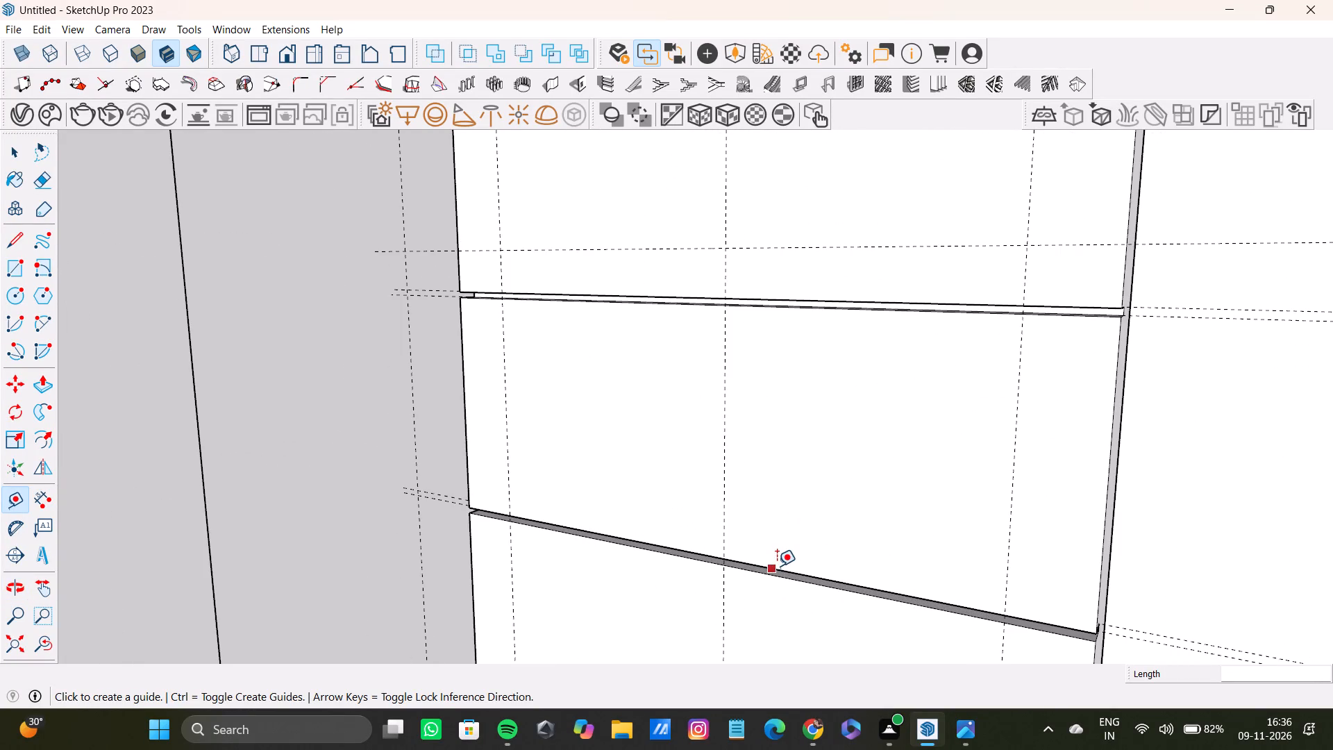
Place a horizontal guide on the third drawer front below the niche, slightly above its bottom edge.
drag(778, 565, 778, 556)
click(772, 532)
Place a horizontal guide on the fourth drawer front, slightly above its bottom edge.
scroll(767, 530, down, 3)
shift+middle_drag(765, 537, 763, 500)
scroll(757, 392, down, 3)
shift+middle_drag(757, 466, 758, 356)
scroll(752, 615, up, 8)
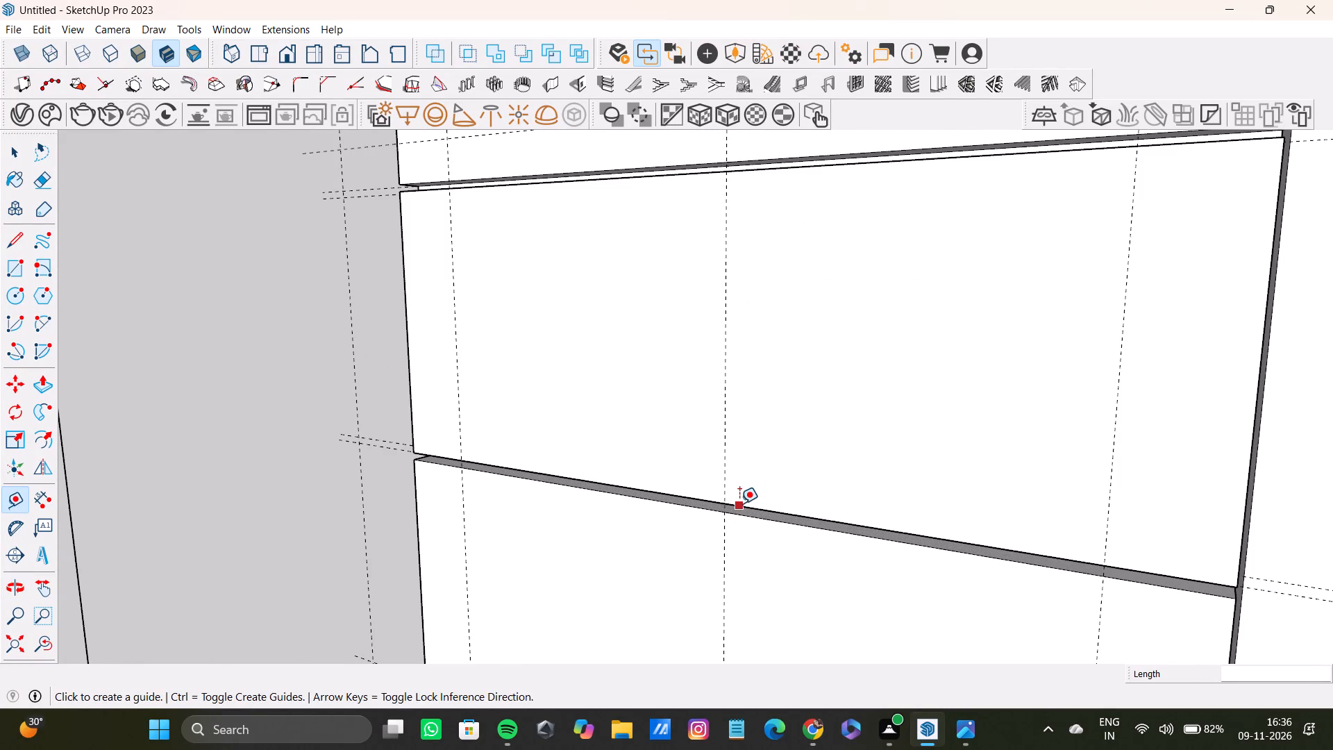
click(739, 503)
click(746, 455)
Place a horizontal guide on the lowest drawer front, about 1 7/16" above its bottom edge.
scroll(739, 464, down, 6)
shift+middle_drag(736, 490, 707, 333)
scroll(701, 492, up, 3)
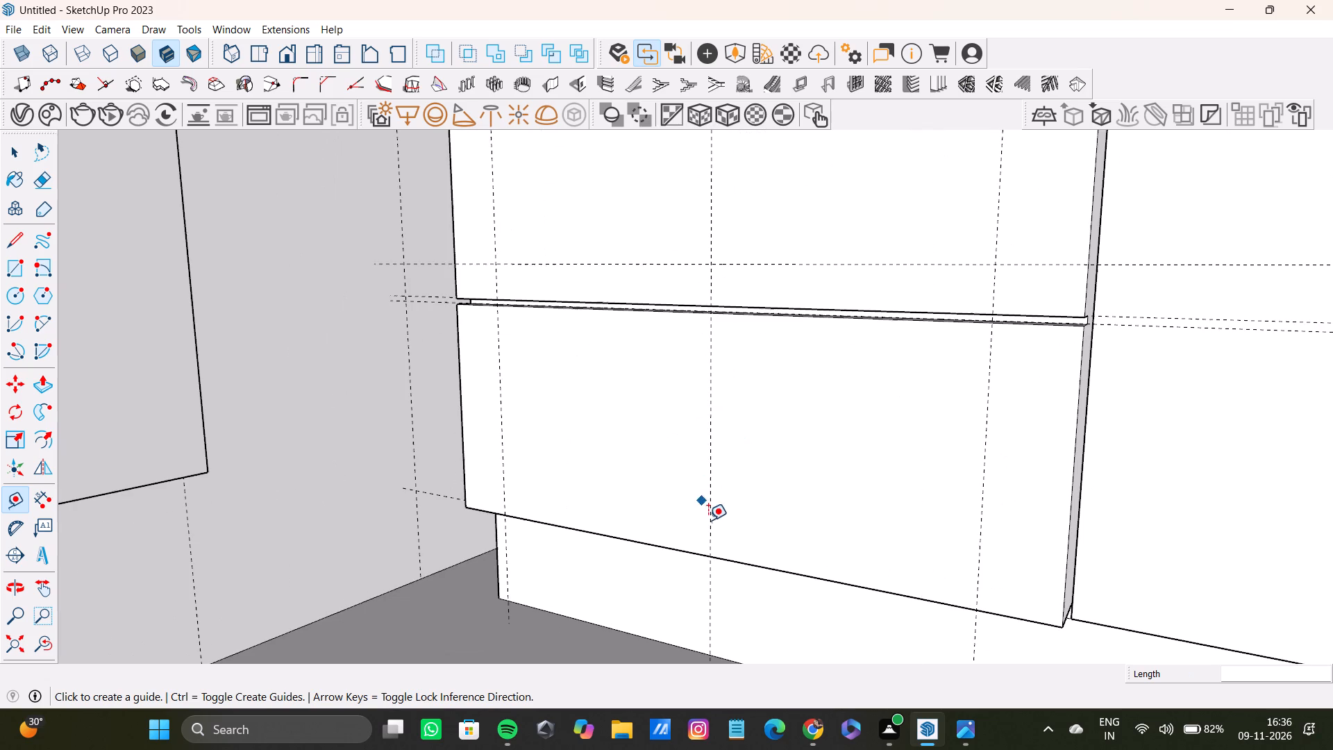
click(740, 564)
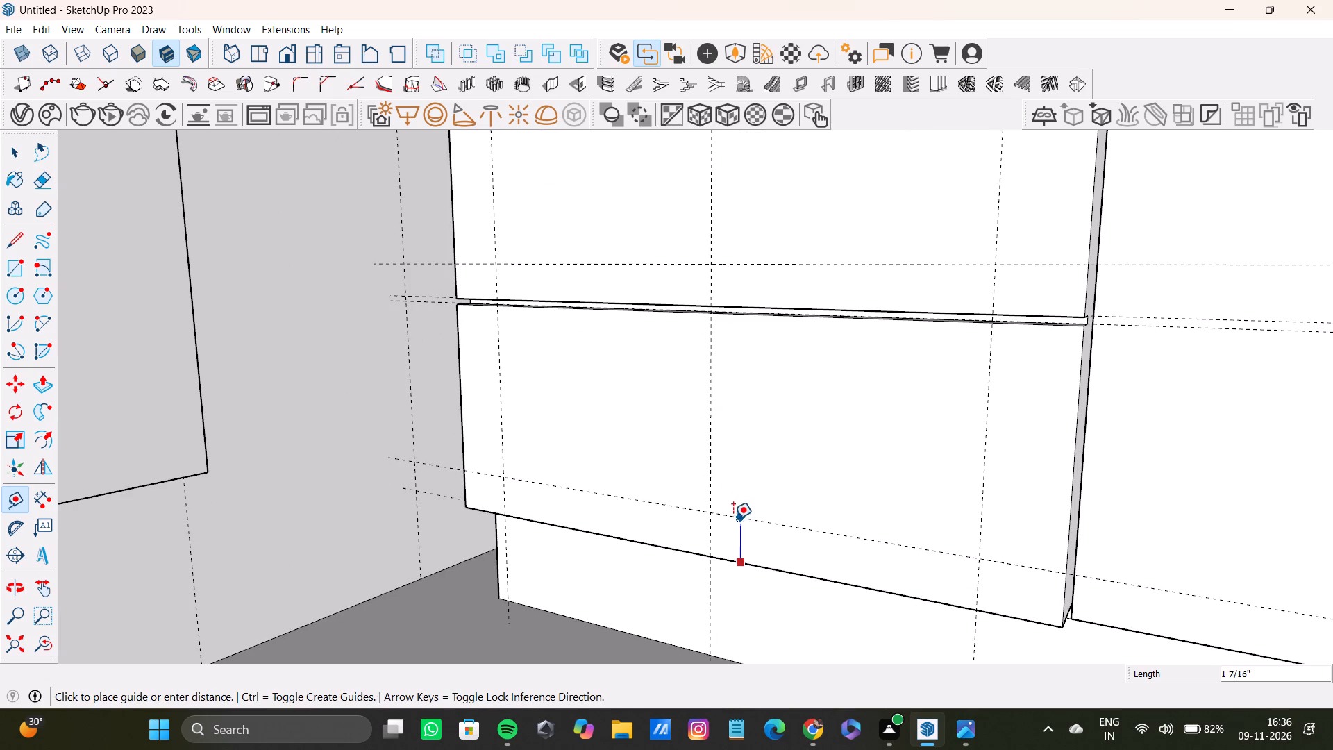
click(733, 519)
Draw a thin rectangle about 9 5/16" by 9/16" on the first drawer front, directly below its horizontal guide and across the middle guide.
scroll(728, 508, down, 15)
shift+middle_drag(767, 280, 783, 462)
scroll(789, 283, down, 4)
middle_drag(783, 284, 778, 318)
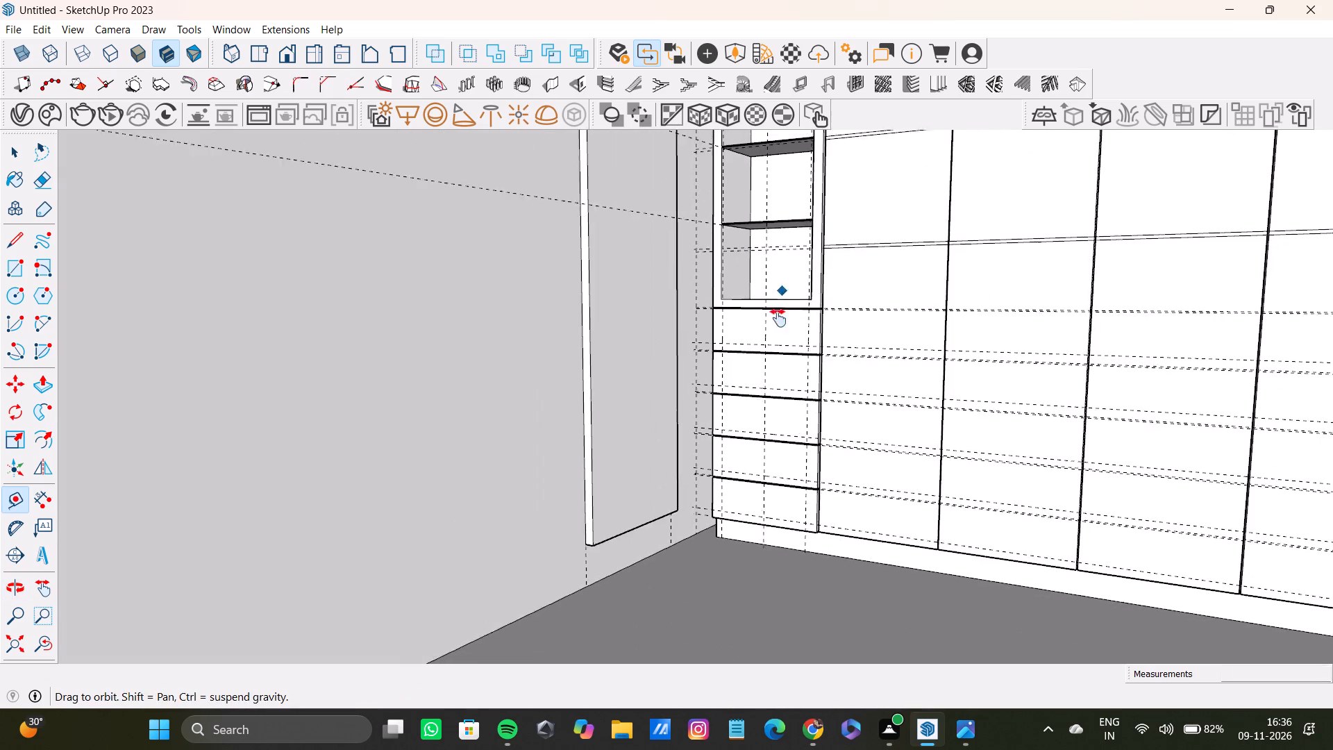
middle_drag(778, 318, 807, 333)
scroll(760, 380, up, 14)
shift+middle_drag(740, 378, 791, 401)
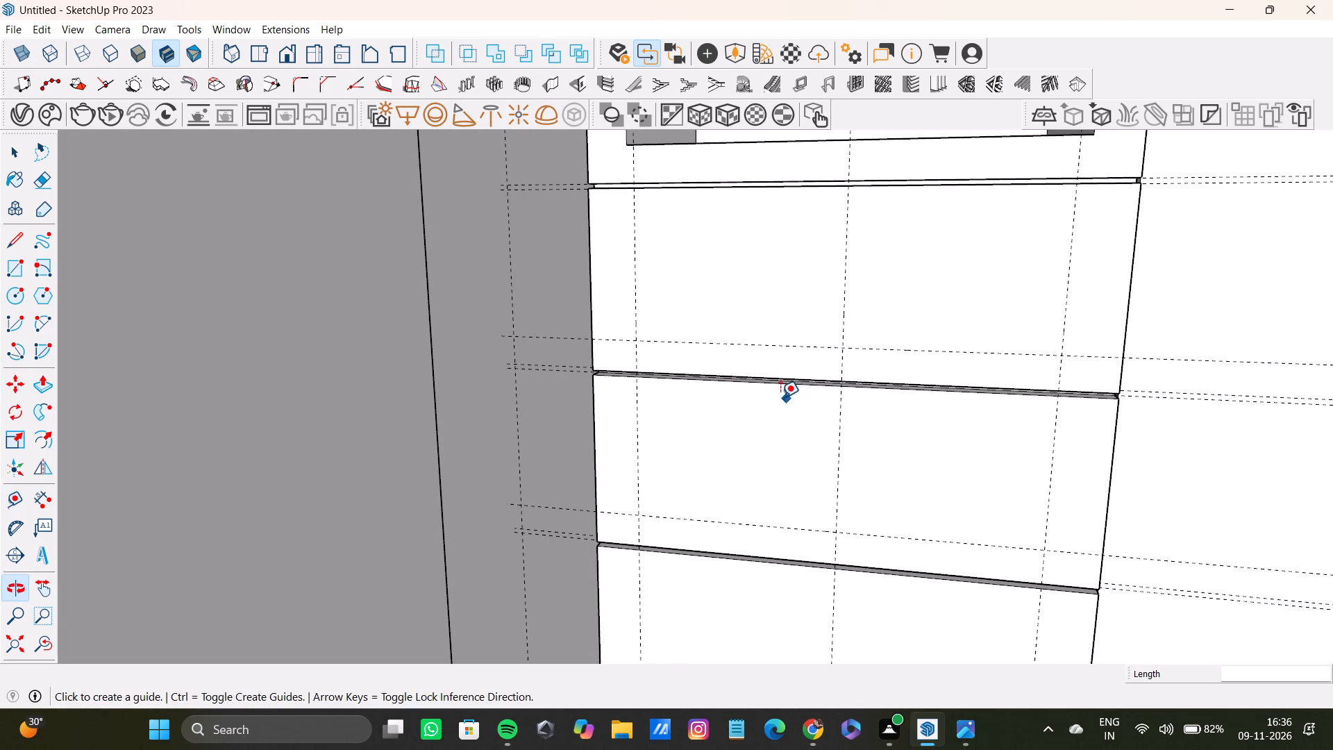
scroll(845, 366, up, 5)
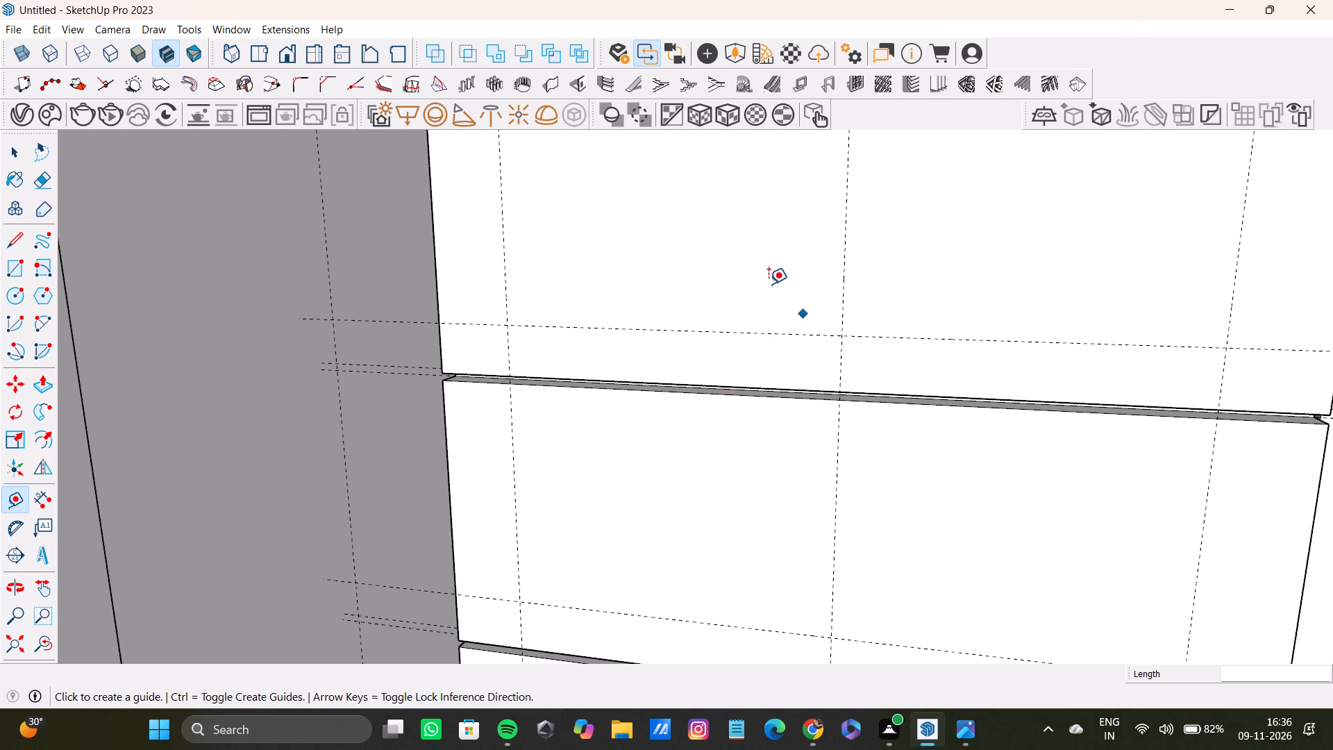
key(r)
click(664, 328)
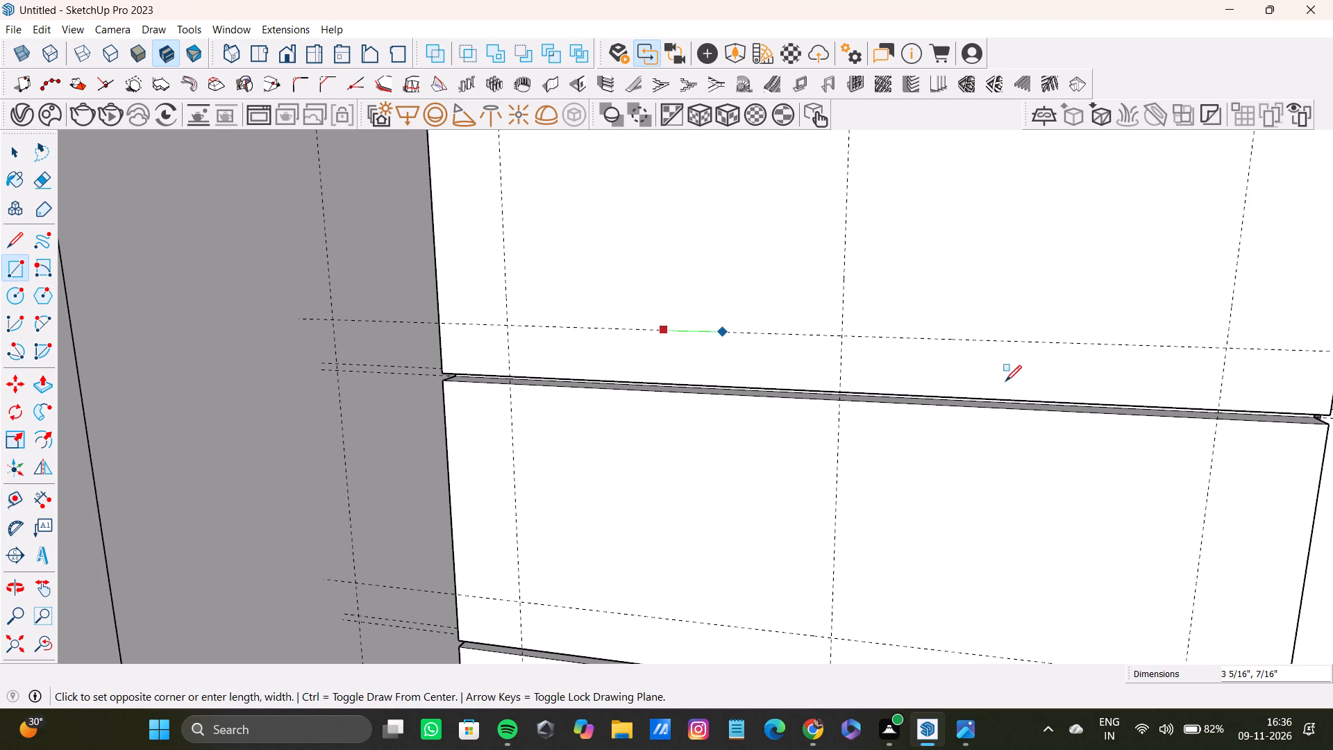
click(1062, 367)
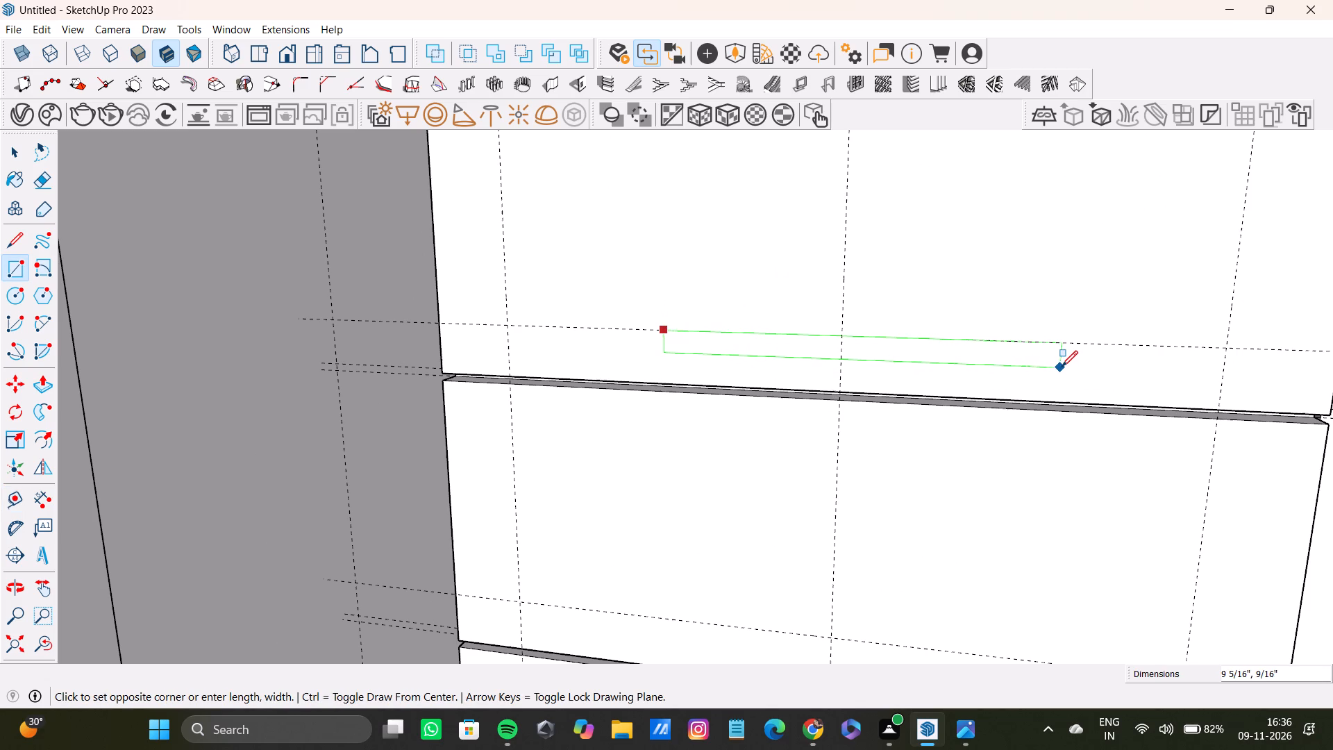
Place a vertical guide through the left end of the thin rectangle, about 4 1/4" from the left vertical guide.
scroll(1061, 367, down, 3)
shift+middle_drag(1052, 367, 905, 215)
middle_drag(734, 359, 753, 357)
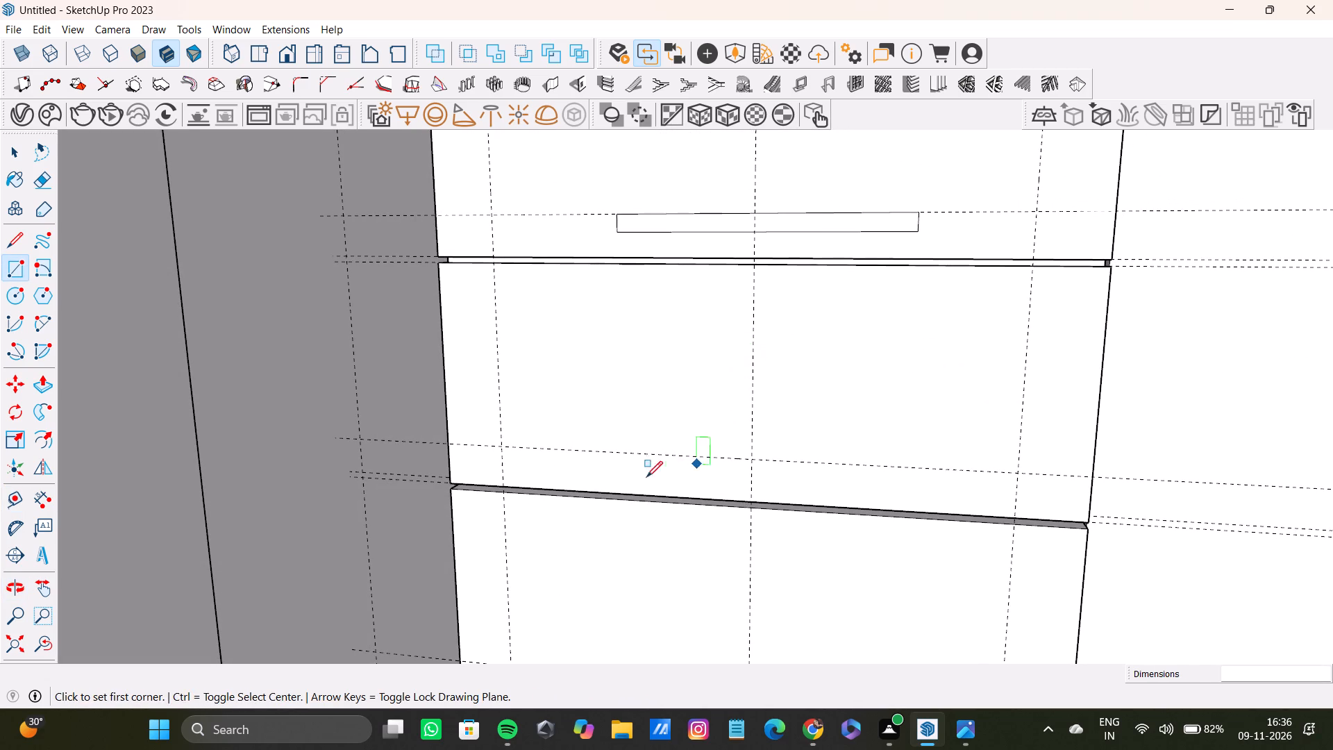
shift+middle_drag(671, 330, 679, 365)
key(t)
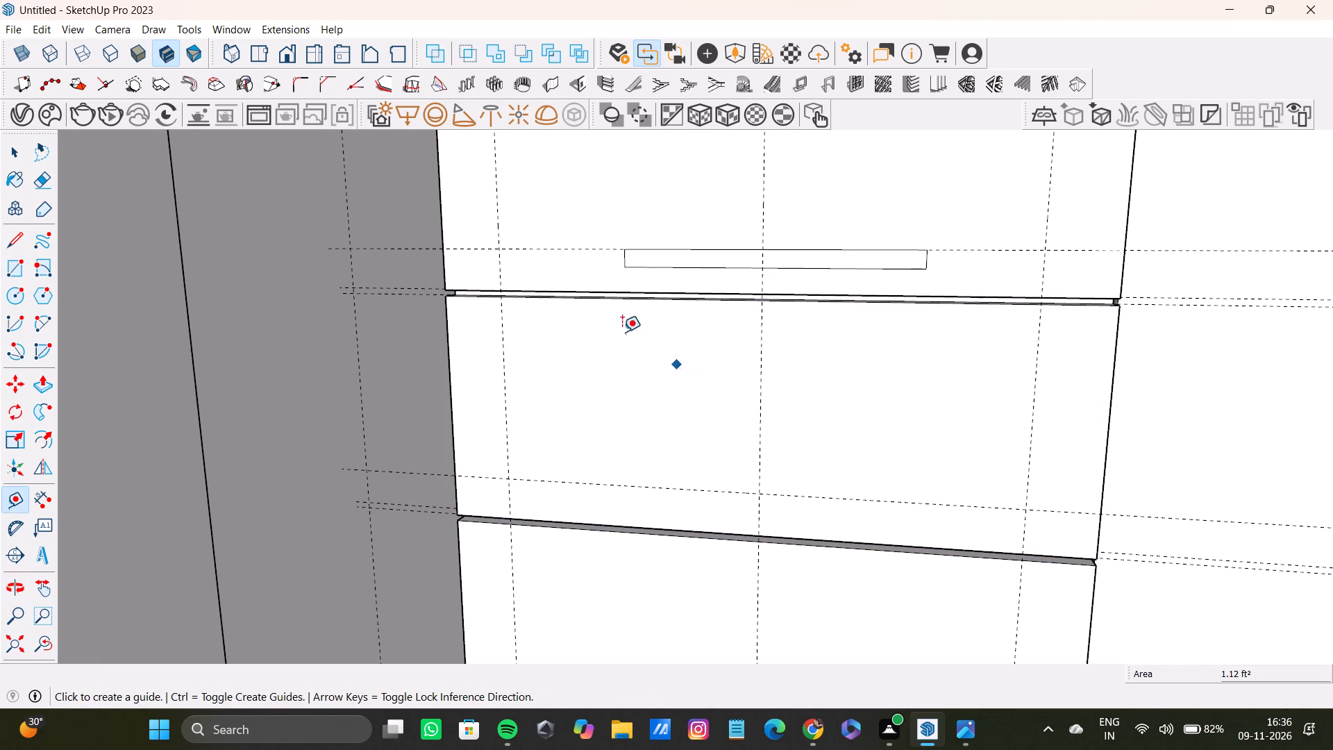
click(497, 210)
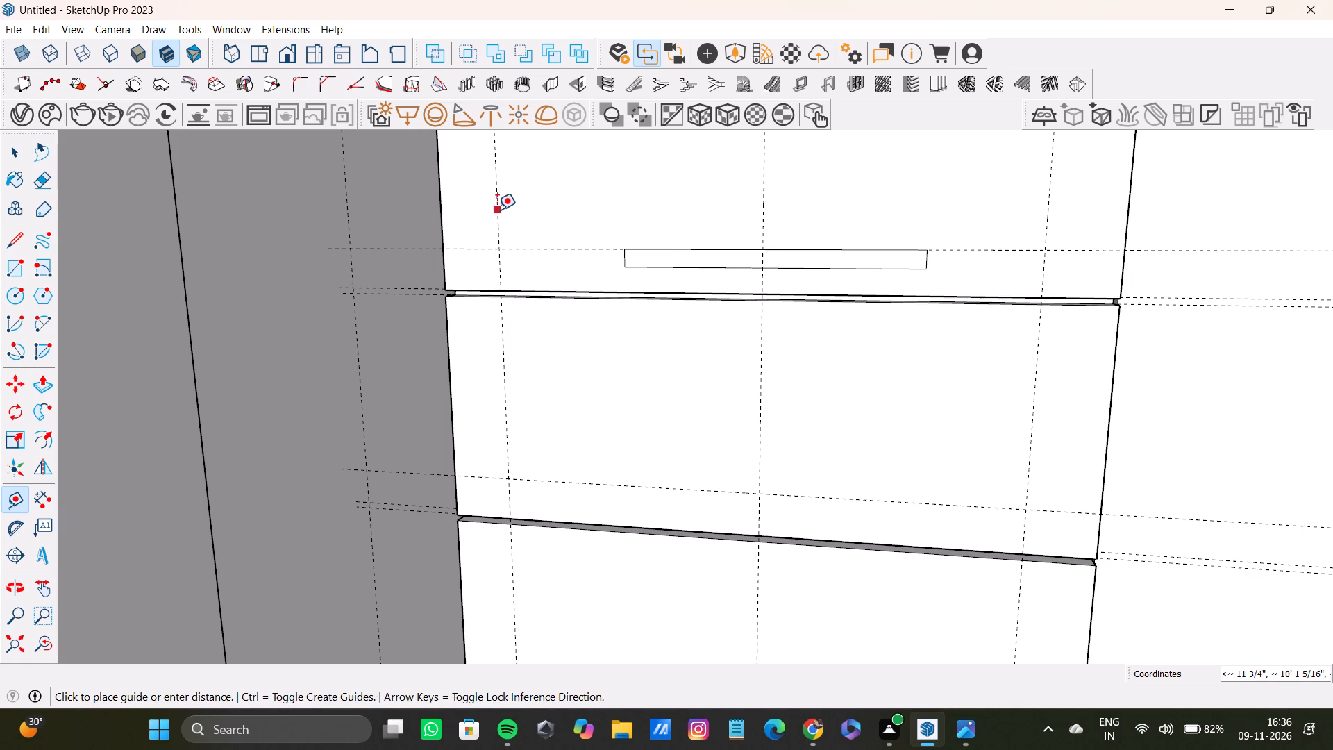
click(623, 247)
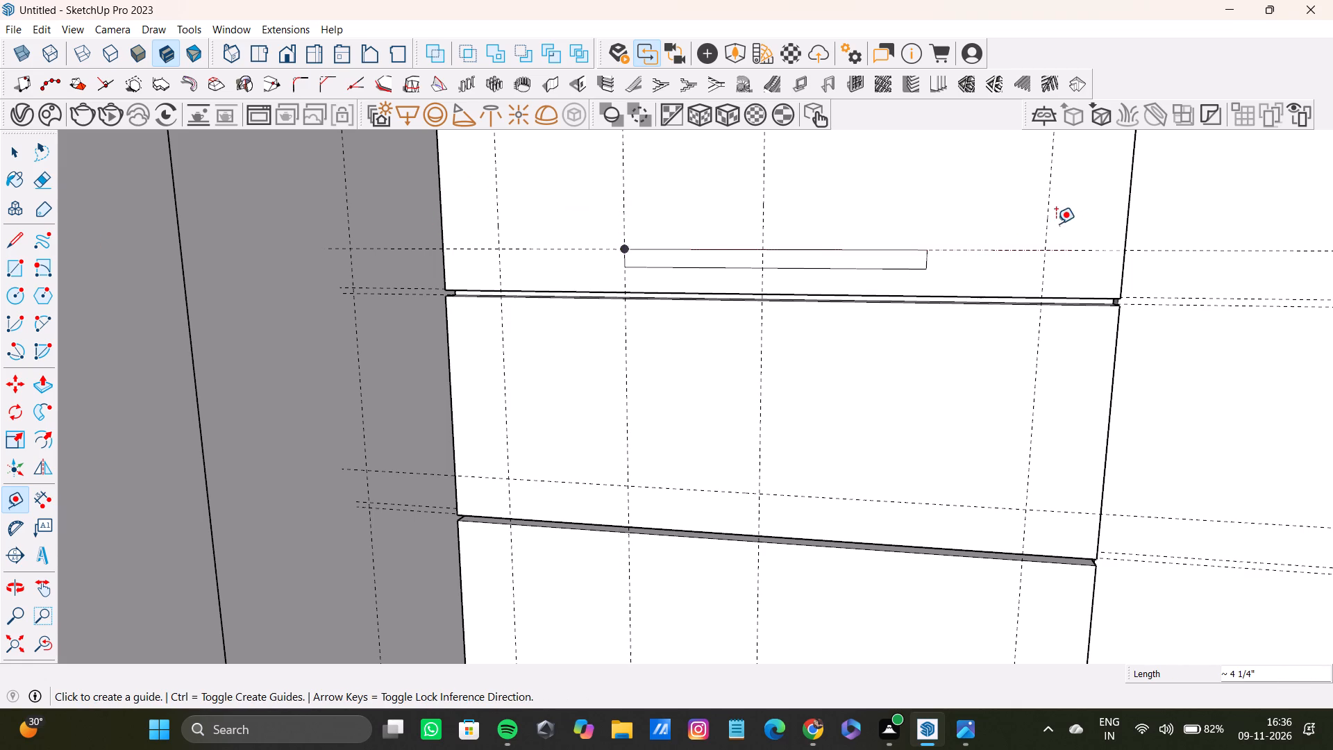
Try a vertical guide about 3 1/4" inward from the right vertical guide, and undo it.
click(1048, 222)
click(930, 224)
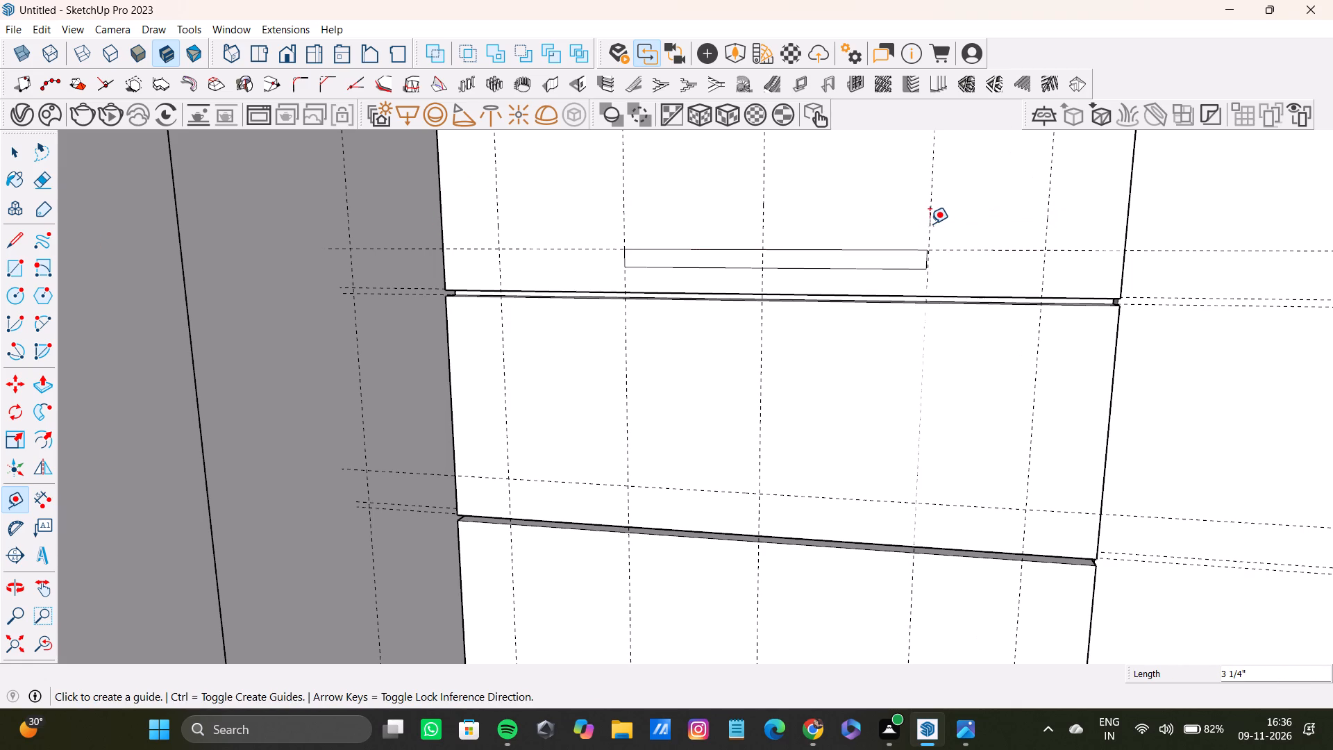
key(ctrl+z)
Place a vertical guide through the right end of the thin rectangle, about 3 5/16" from the right vertical guide.
click(1043, 226)
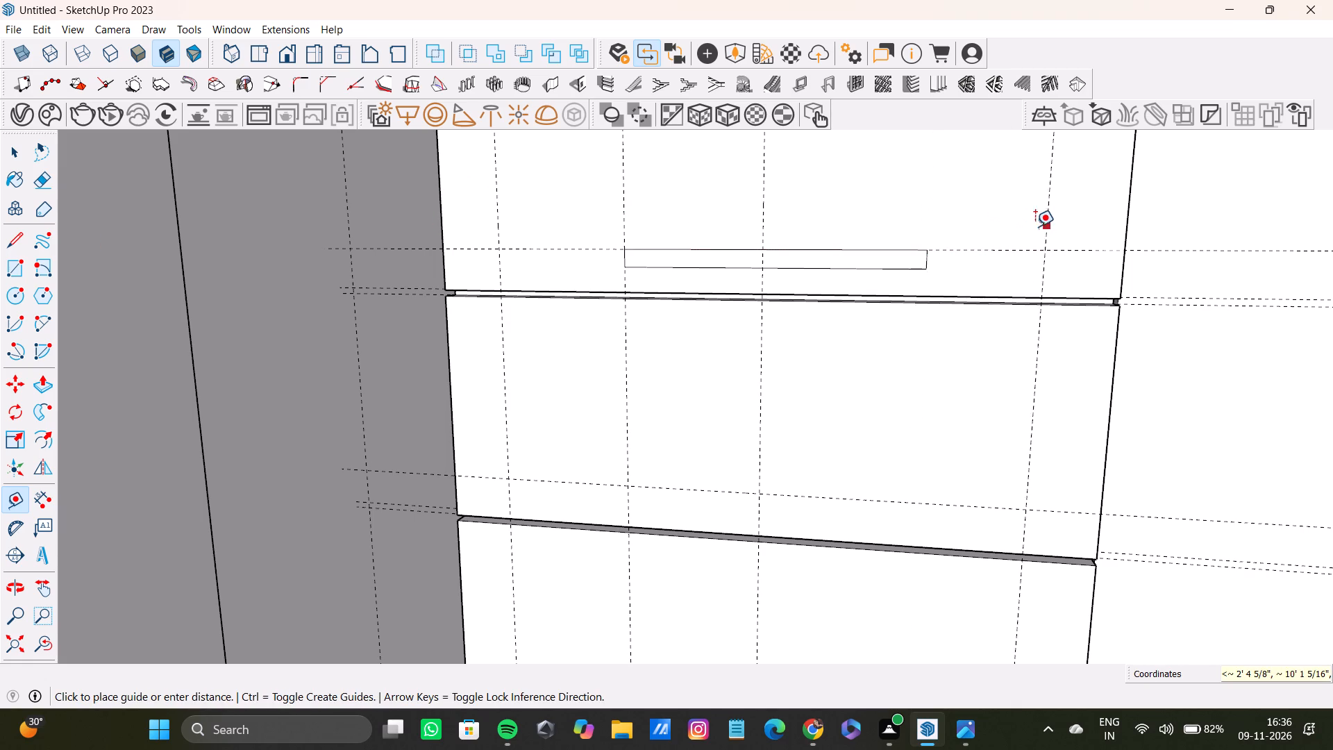
click(923, 257)
Draw a rectangle about 9 5/16" by 1/2" on the second drawer front, below its horizontal guide and between the two inner vertical guides.
scroll(669, 219, down, 8)
shift+middle_drag(681, 257, 678, 277)
scroll(680, 378, up, 6)
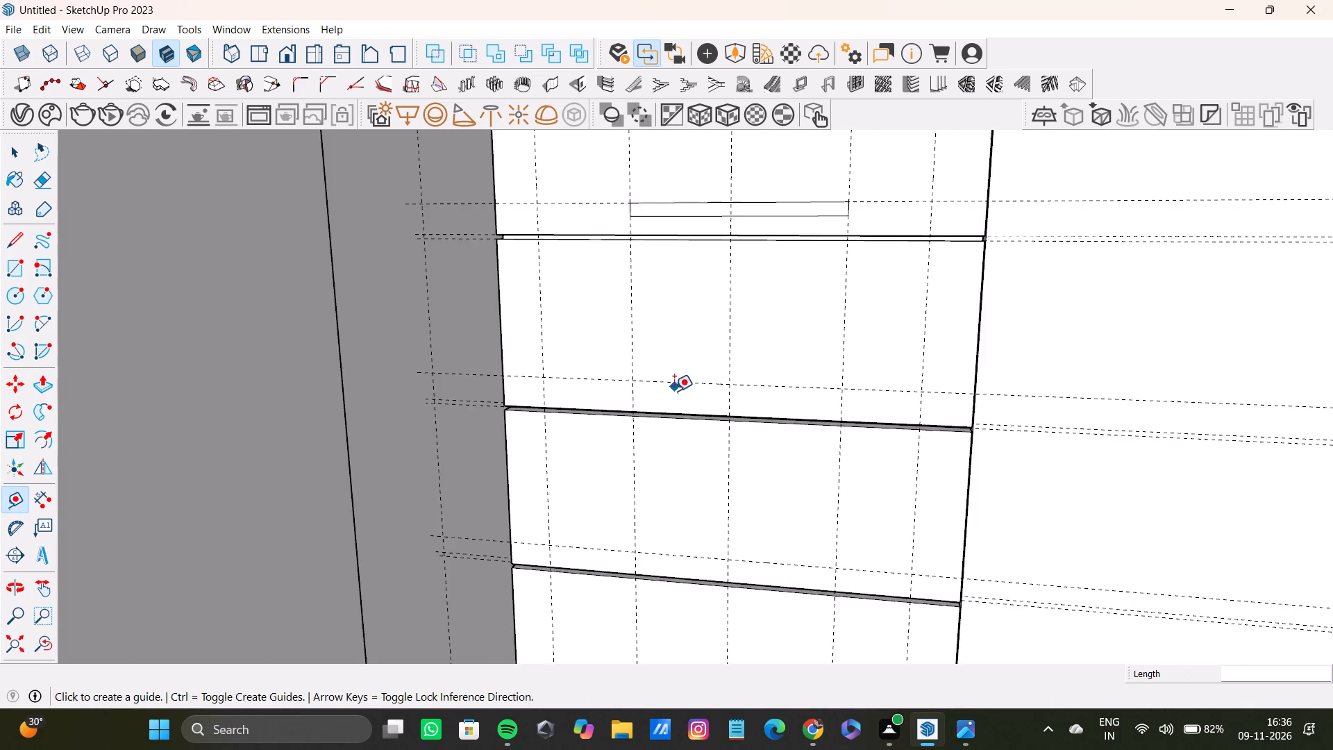
scroll(674, 391, up, 2)
middle_drag(774, 369, 748, 462)
scroll(755, 529, up, 4)
shift+scroll(766, 309, down, 3)
shift+middle_drag(766, 309, 800, 431)
key(r)
scroll(740, 560, up, 2)
scroll(576, 531, down, 4)
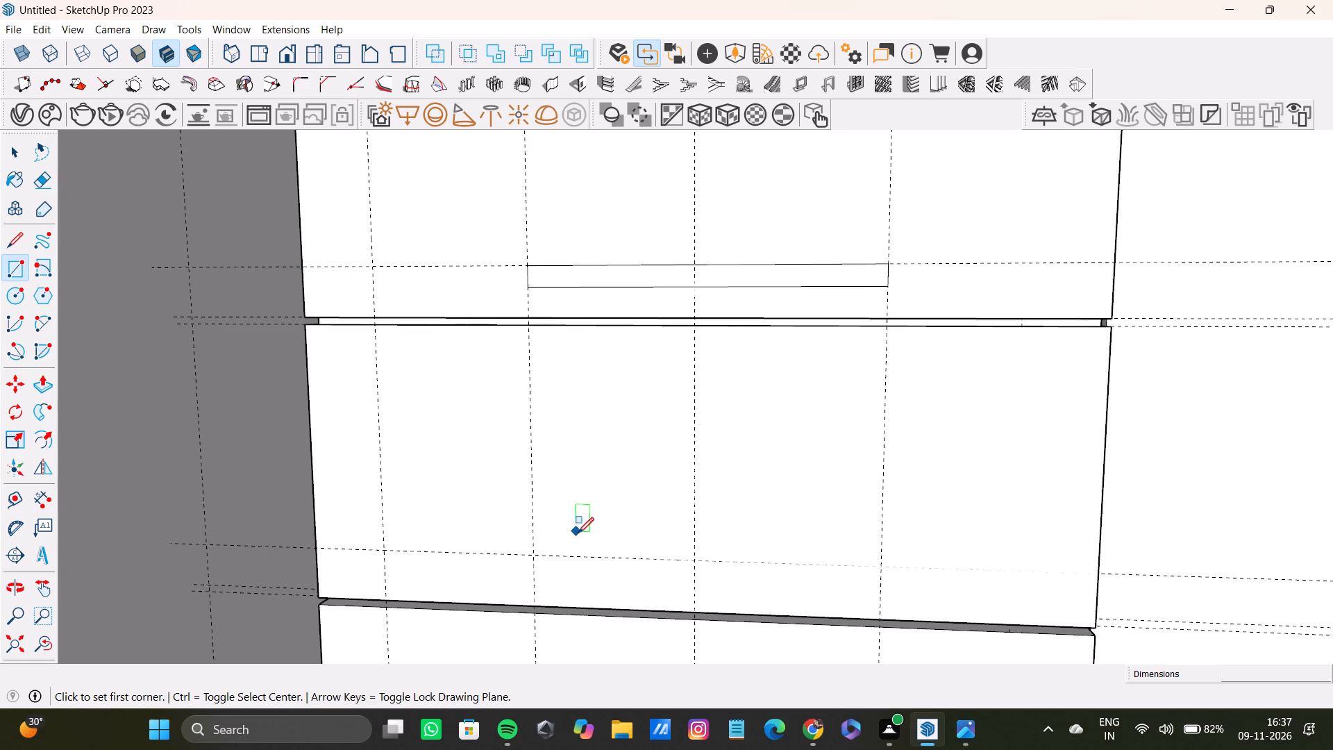
middle_drag(579, 533, 578, 541)
click(533, 555)
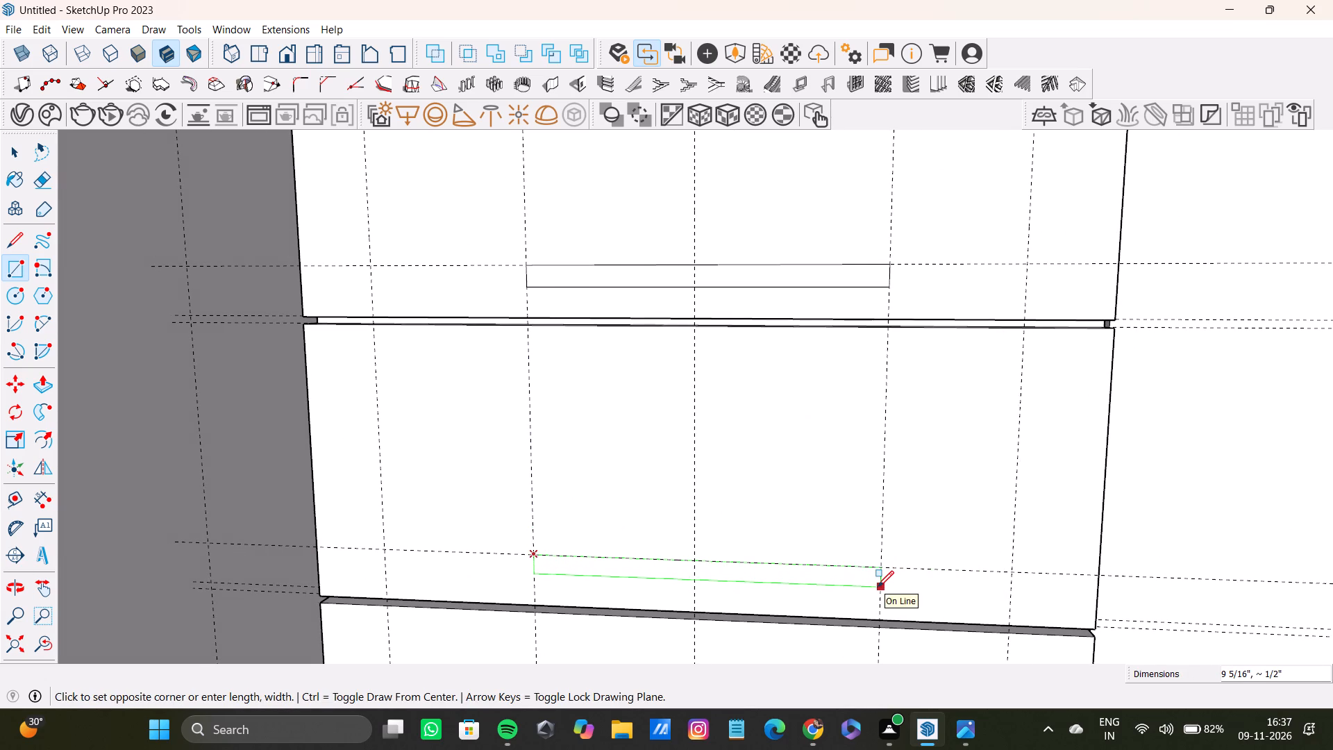
click(878, 587)
Draw a matching thin rectangle on the third drawer front, below its horizontal guide and between the two inner vertical guides.
scroll(880, 567, down, 4)
shift+middle_drag(879, 567, 805, 364)
middle_drag(710, 422, 698, 296)
scroll(603, 441, up, 4)
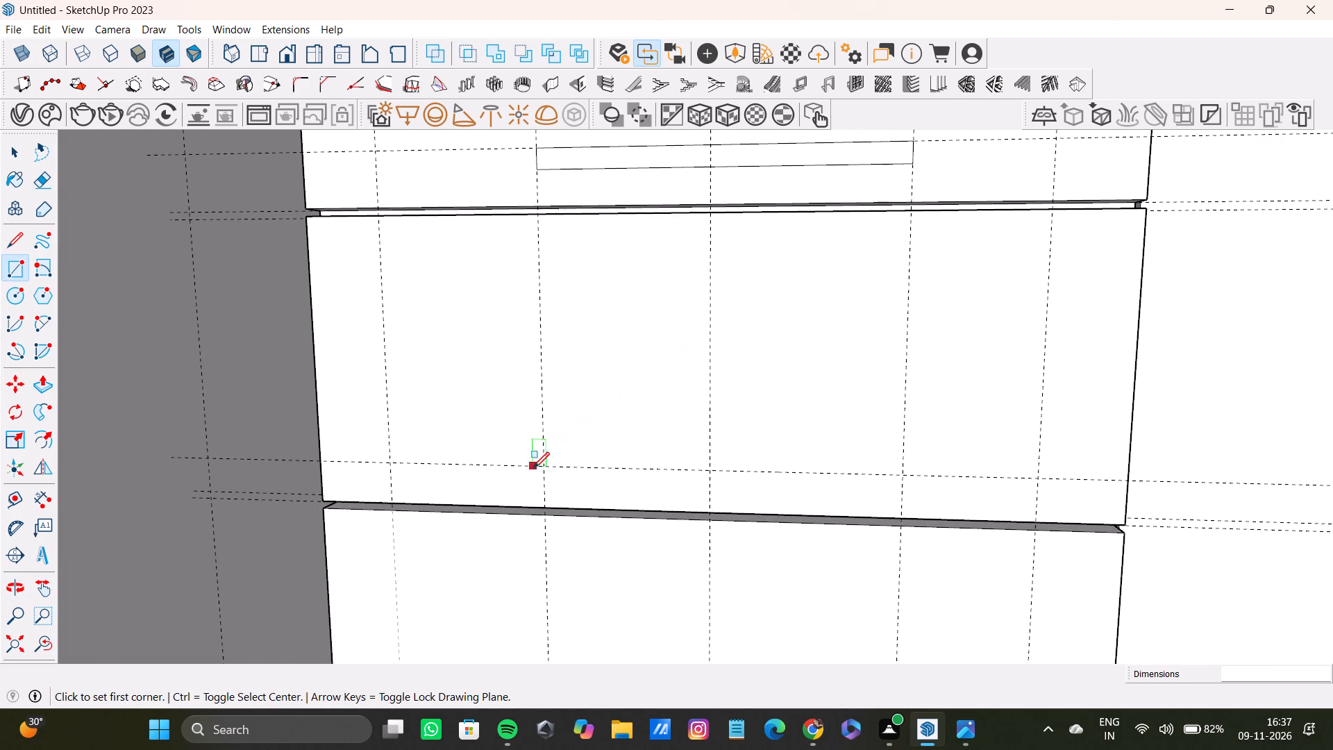
drag(542, 466, 553, 462)
click(901, 494)
Draw a matching thin rectangle on the fourth drawer front, below its horizontal guide and between the two inner vertical guides.
middle_drag(873, 479, 786, 294)
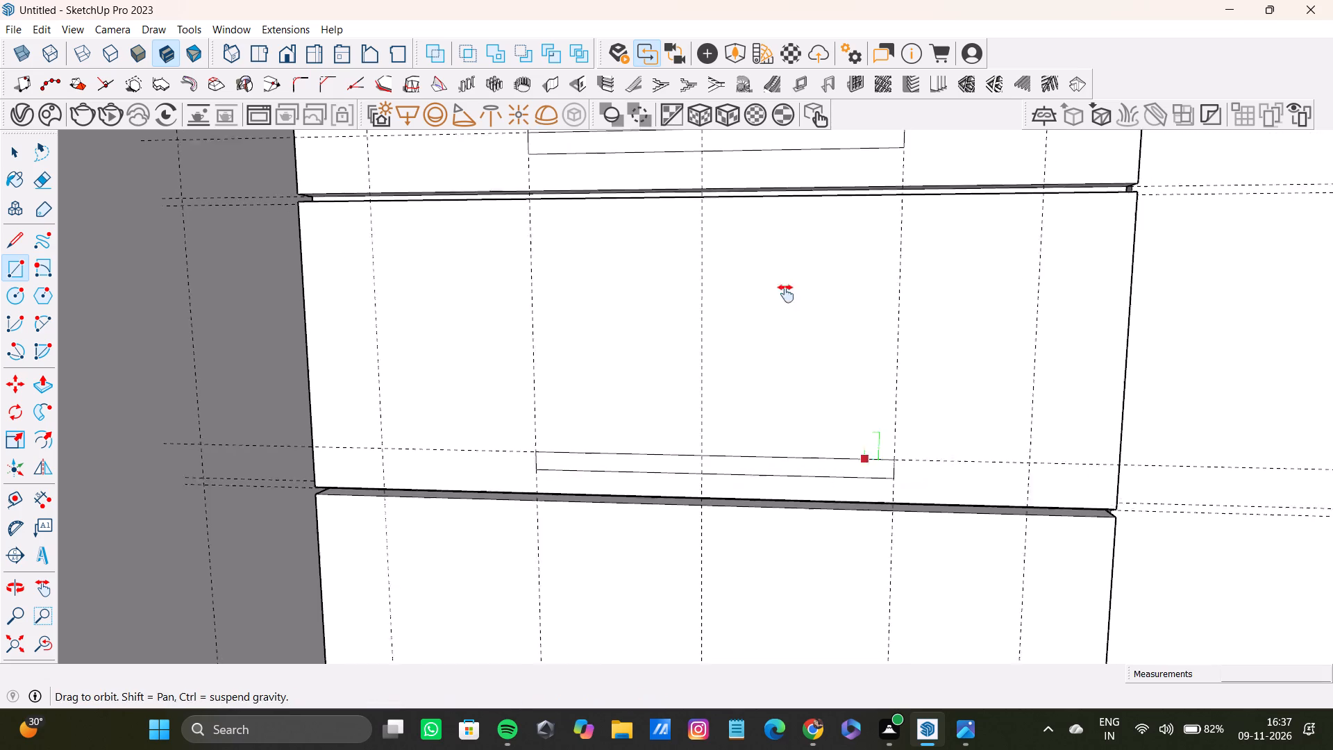
middle_drag(786, 294, 763, 167)
shift+middle_drag(579, 444, 606, 339)
click(476, 360)
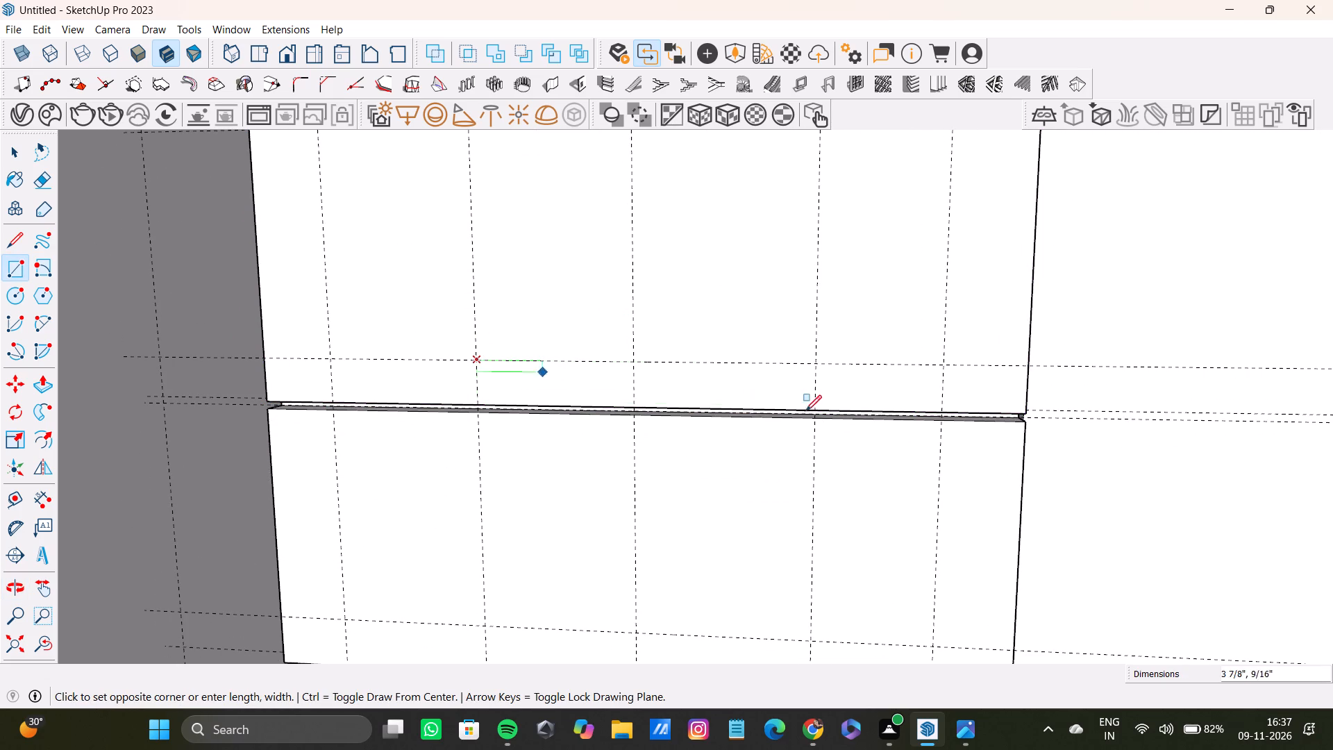
click(818, 382)
Draw a rectangle about 9 5/16" by 7/16" on the lowest drawer front, below its horizontal guide and between the two inner vertical guides.
middle_drag(760, 399, 769, 268)
shift+scroll(769, 268, down, 1)
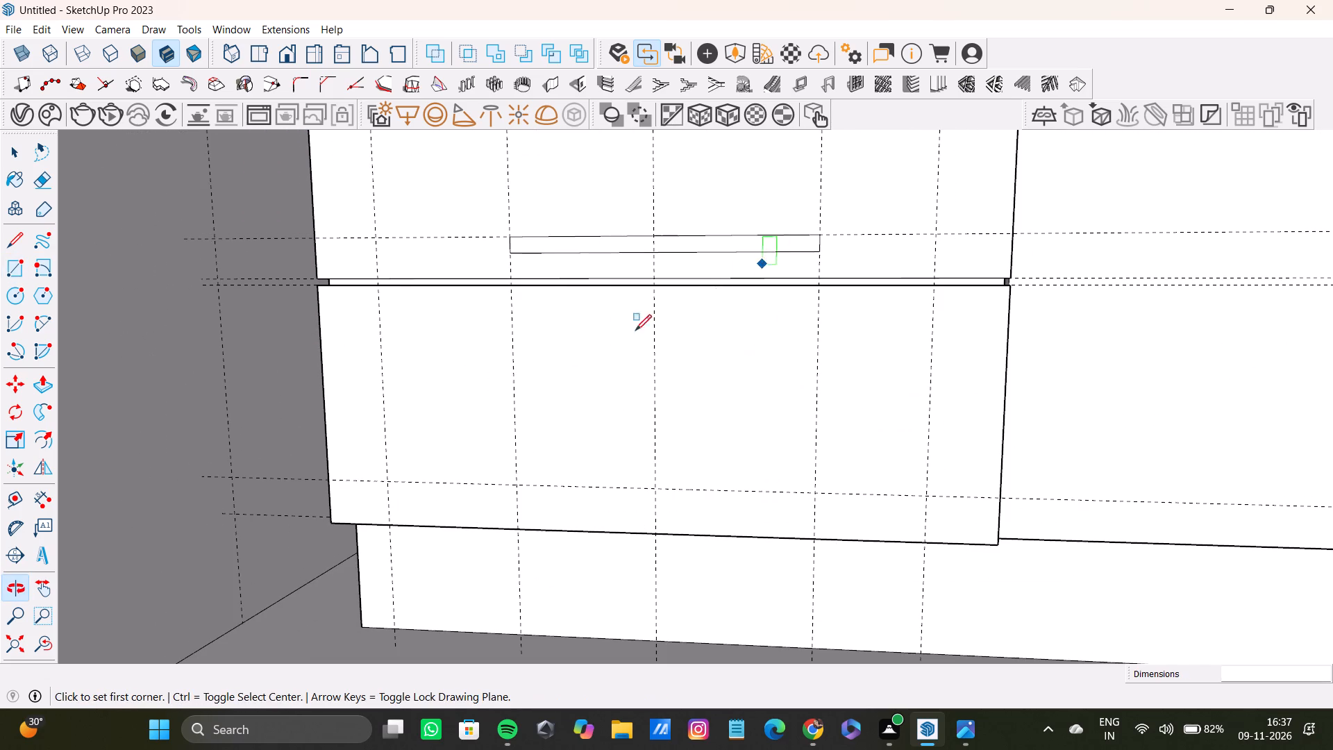
double_click(520, 485)
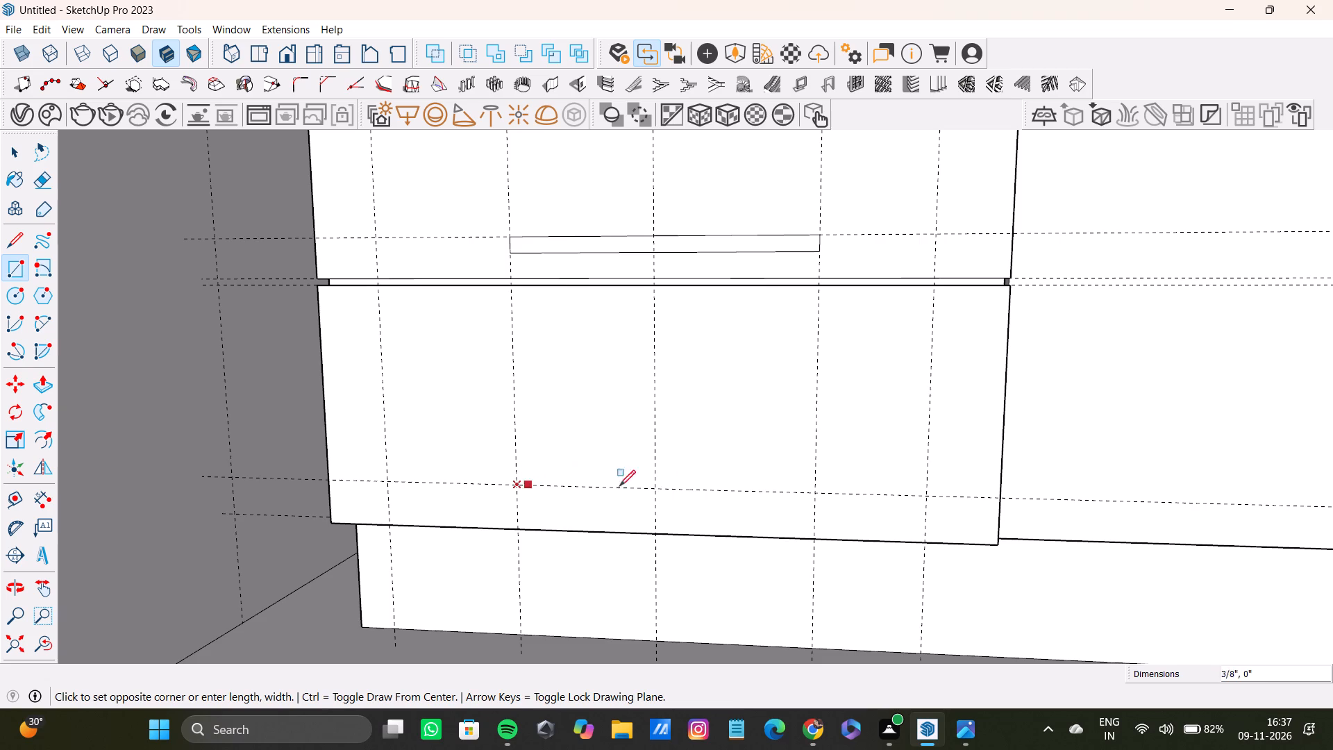
click(813, 509)
Examine the rectangles across the drawer fronts and the upper shelves of the open niche above them.
scroll(723, 467, down, 15)
shift+middle_drag(715, 394, 561, 527)
scroll(595, 443, down, 5)
shift+scroll(596, 445, up, 1)
shift+middle_drag(596, 445, 635, 469)
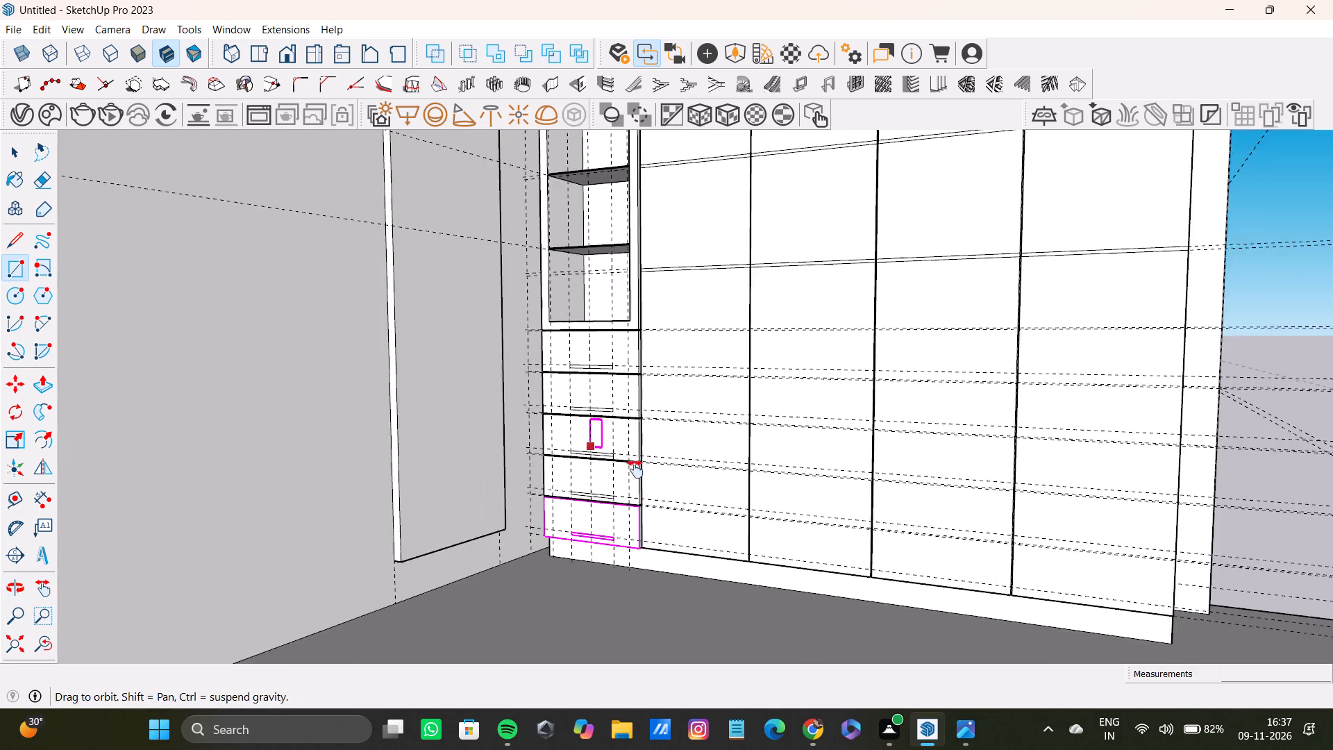
shift+middle_drag(635, 469, 555, 507)
scroll(621, 439, up, 14)
scroll(633, 408, down, 12)
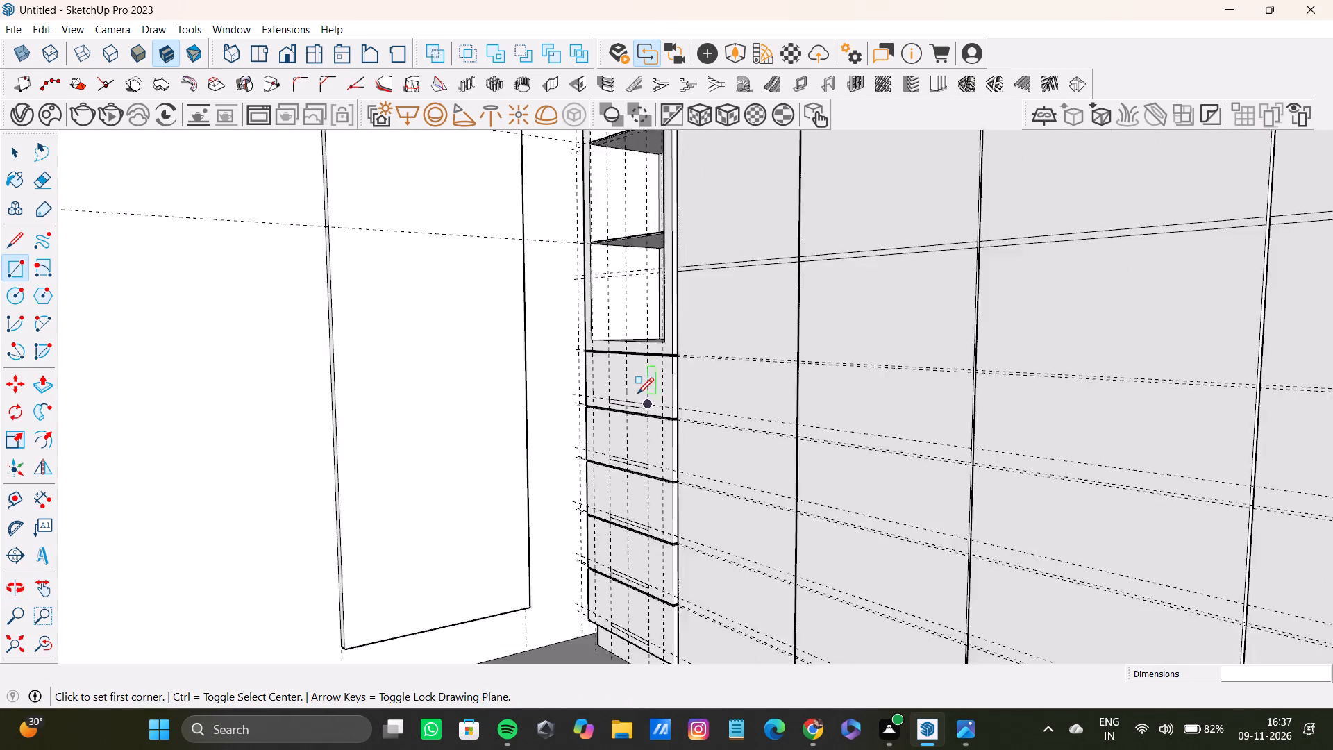
scroll(637, 394, down, 4)
shift+middle_drag(637, 394, 931, 444)
scroll(796, 265, up, 5)
shift+middle_drag(827, 194, 676, 426)
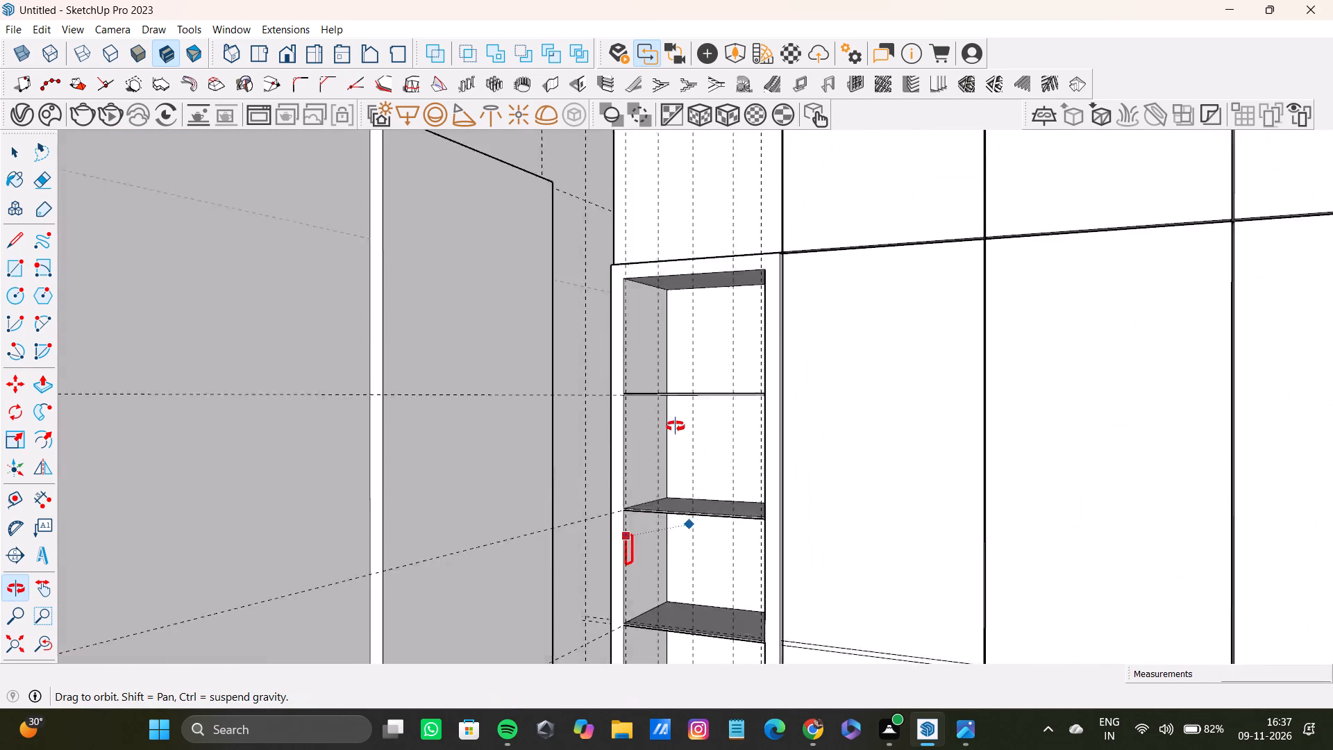
shift+middle_drag(676, 426, 676, 374)
scroll(680, 382, up, 5)
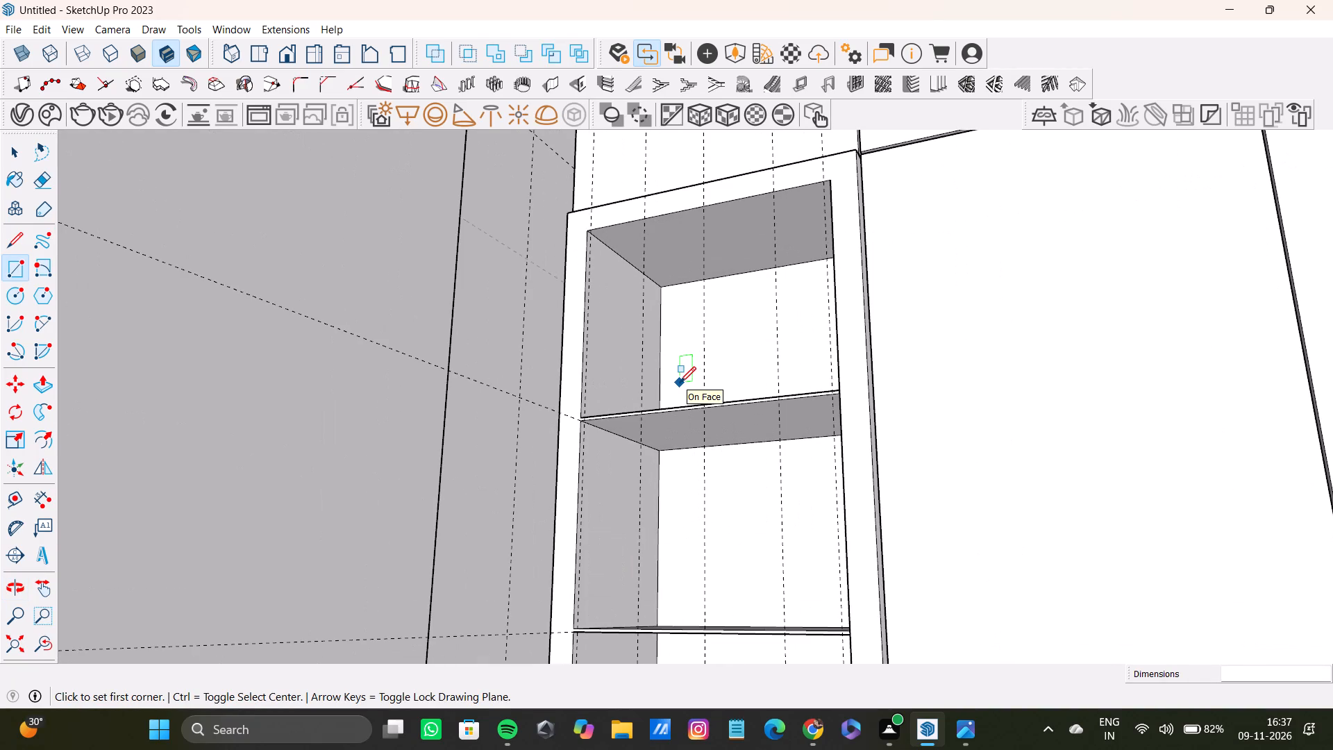
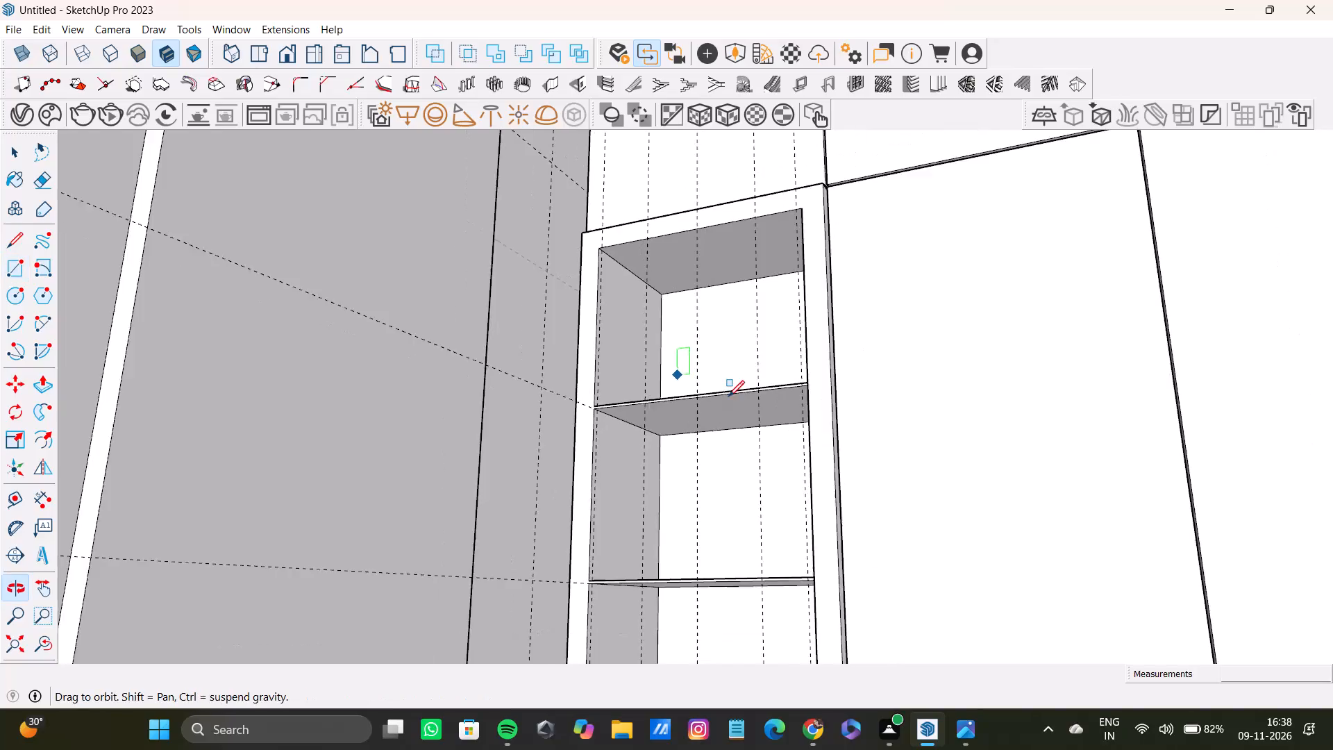
Push/pull the underside of the open niche's top shelf down by about 5/16" to thicken the shelf.
scroll(728, 397, down, 5)
middle_drag(728, 416, 696, 453)
scroll(705, 448, up, 13)
key(space)
click(722, 420)
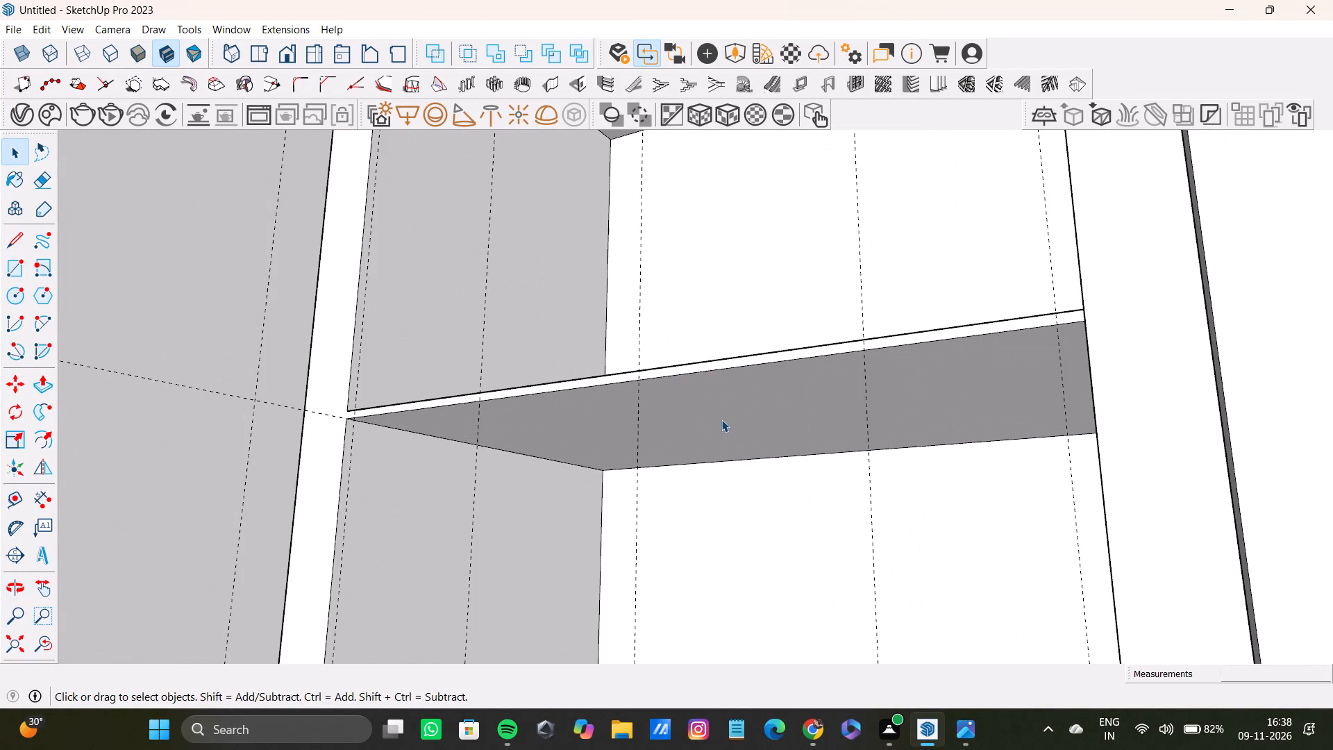
key(p)
drag(722, 401, 723, 417)
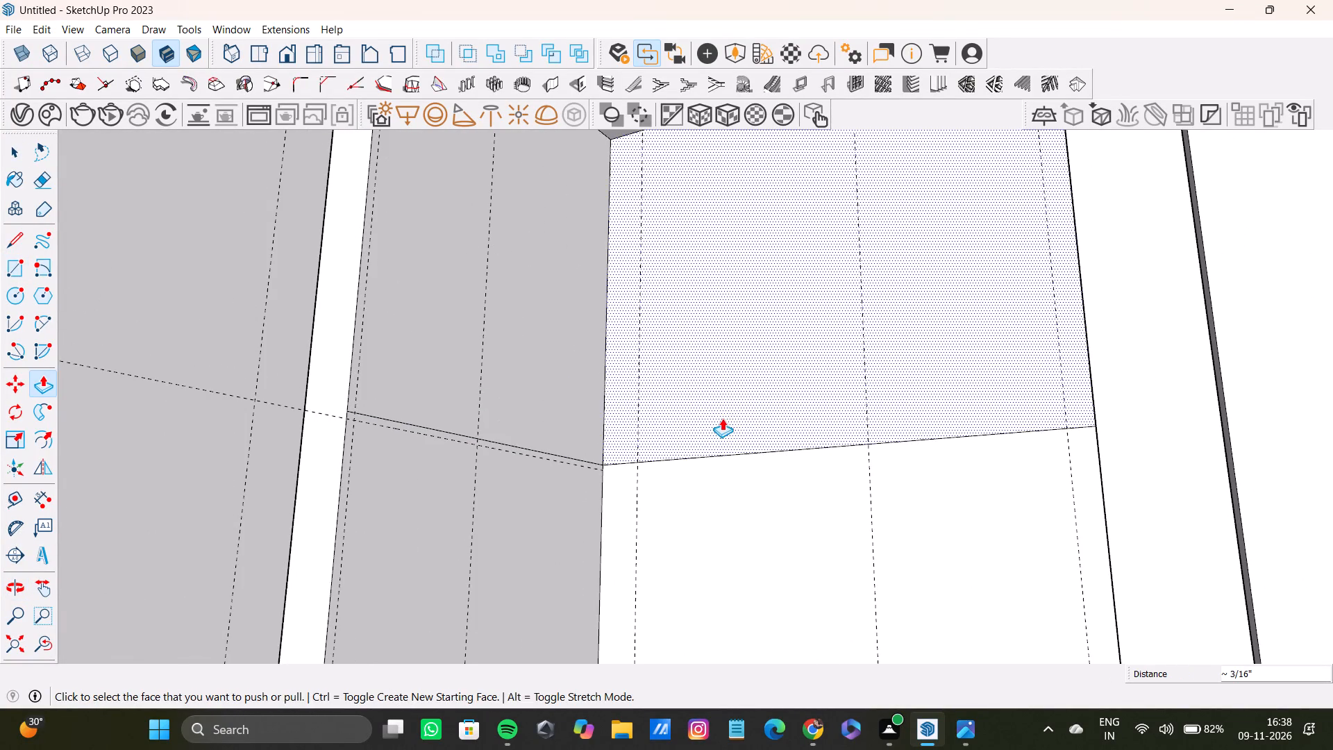
key(ctrl+z)
drag(700, 398, 703, 412)
Push/pull the underside of the niche's top shelf down by about another 3/8".
scroll(679, 425, down, 8)
shift+middle_drag(676, 424, 802, 588)
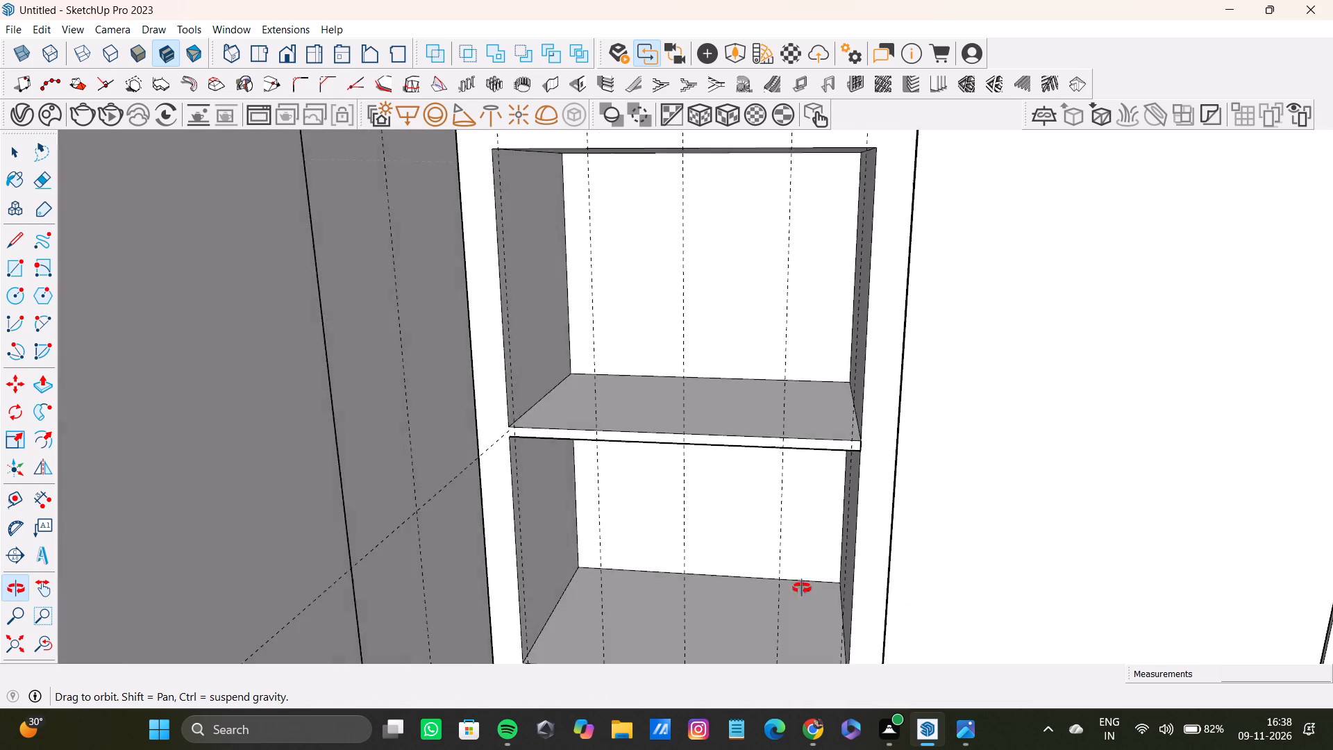
shift+middle_drag(802, 588, 748, 327)
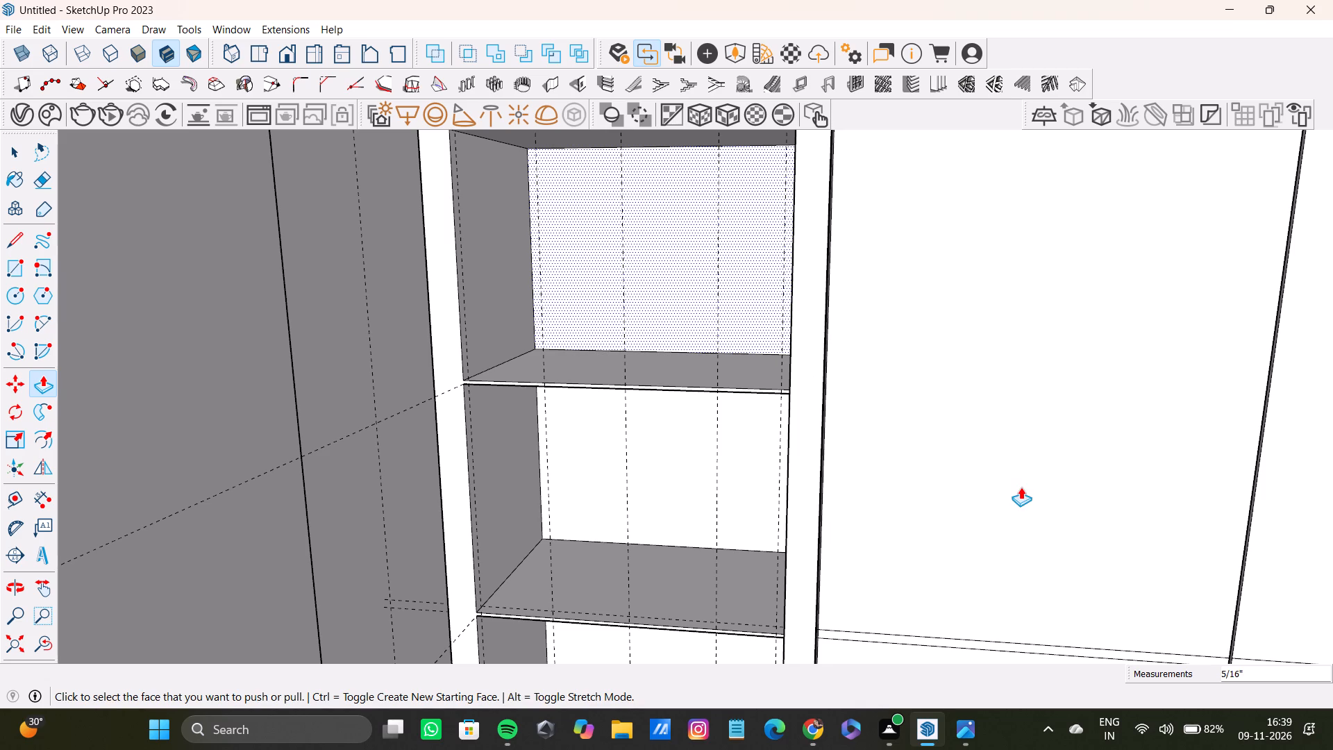
scroll(543, 376, down, 17)
middle_drag(541, 380, 551, 412)
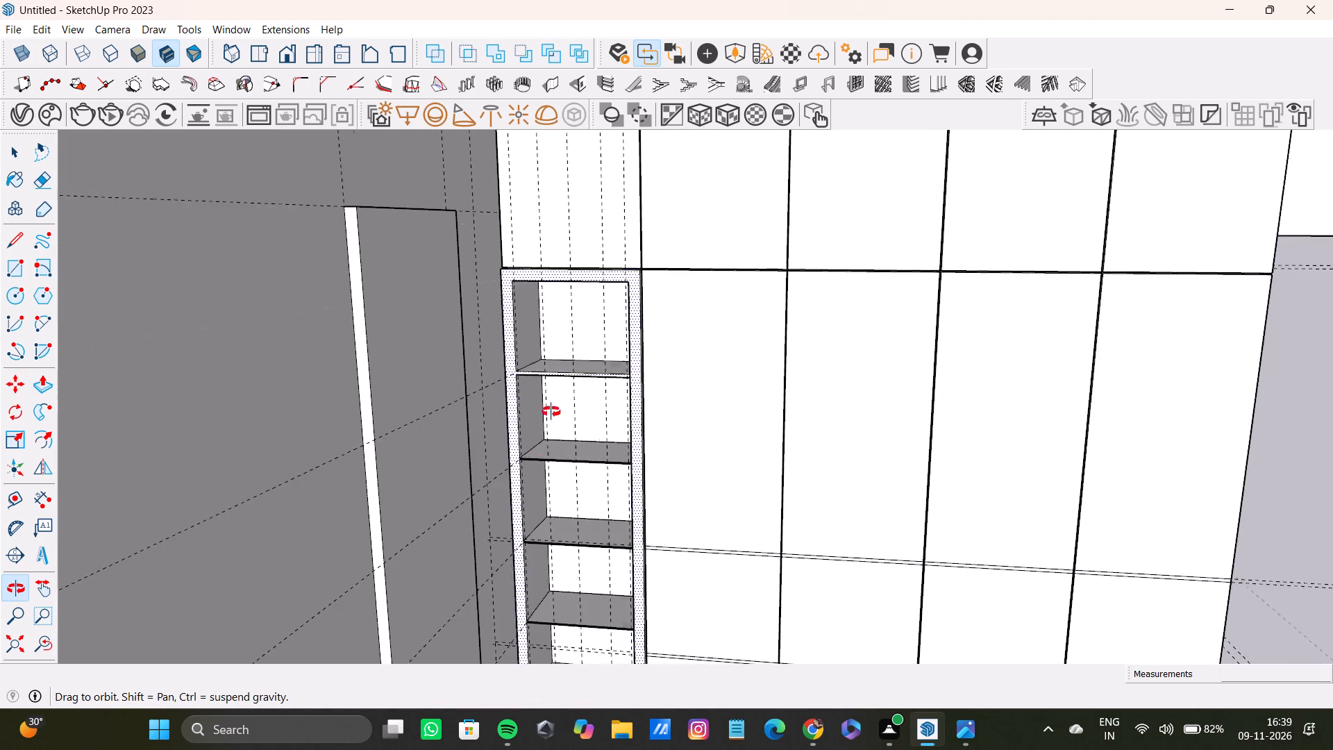
middle_drag(551, 412, 551, 355)
scroll(568, 358, up, 10)
middle_drag(587, 376, 578, 357)
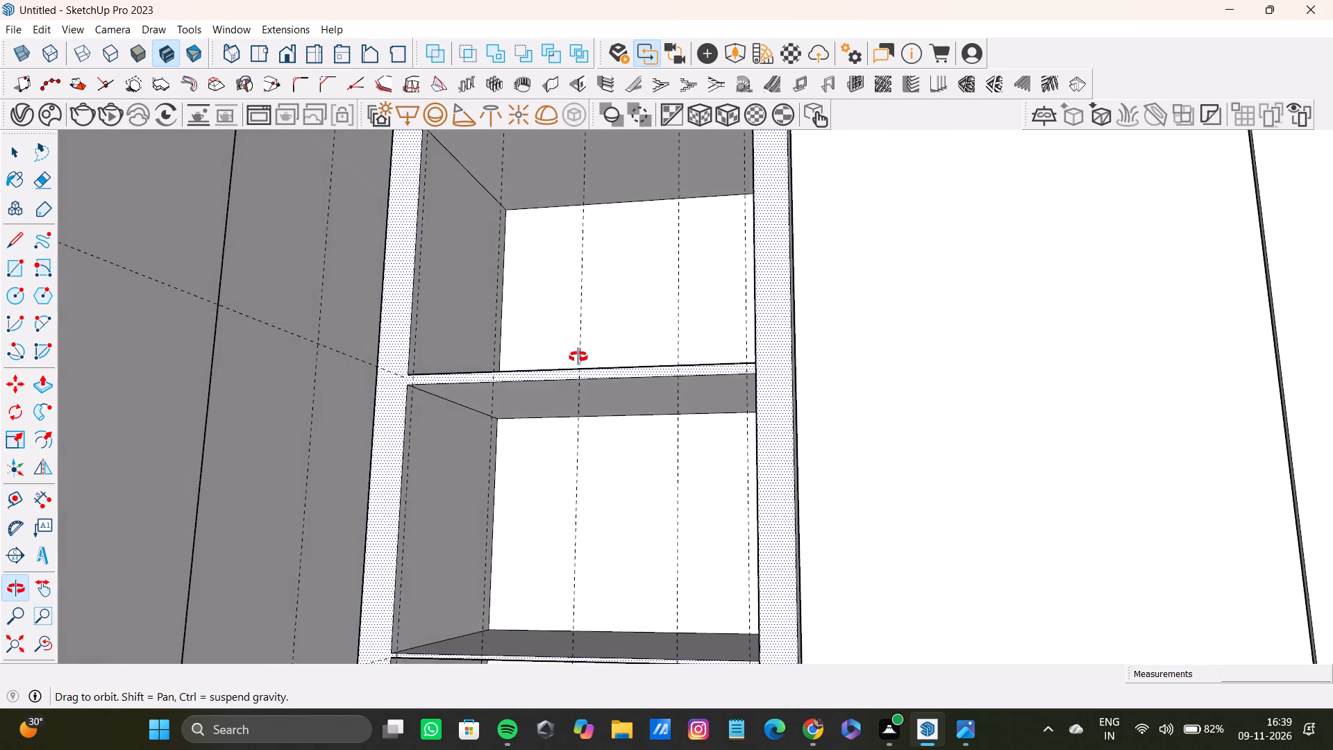
middle_drag(578, 357, 577, 346)
drag(592, 375, 594, 383)
Push/pull the underside of the niche's second shelf from the top down by about 1/2".
scroll(594, 383, down, 4)
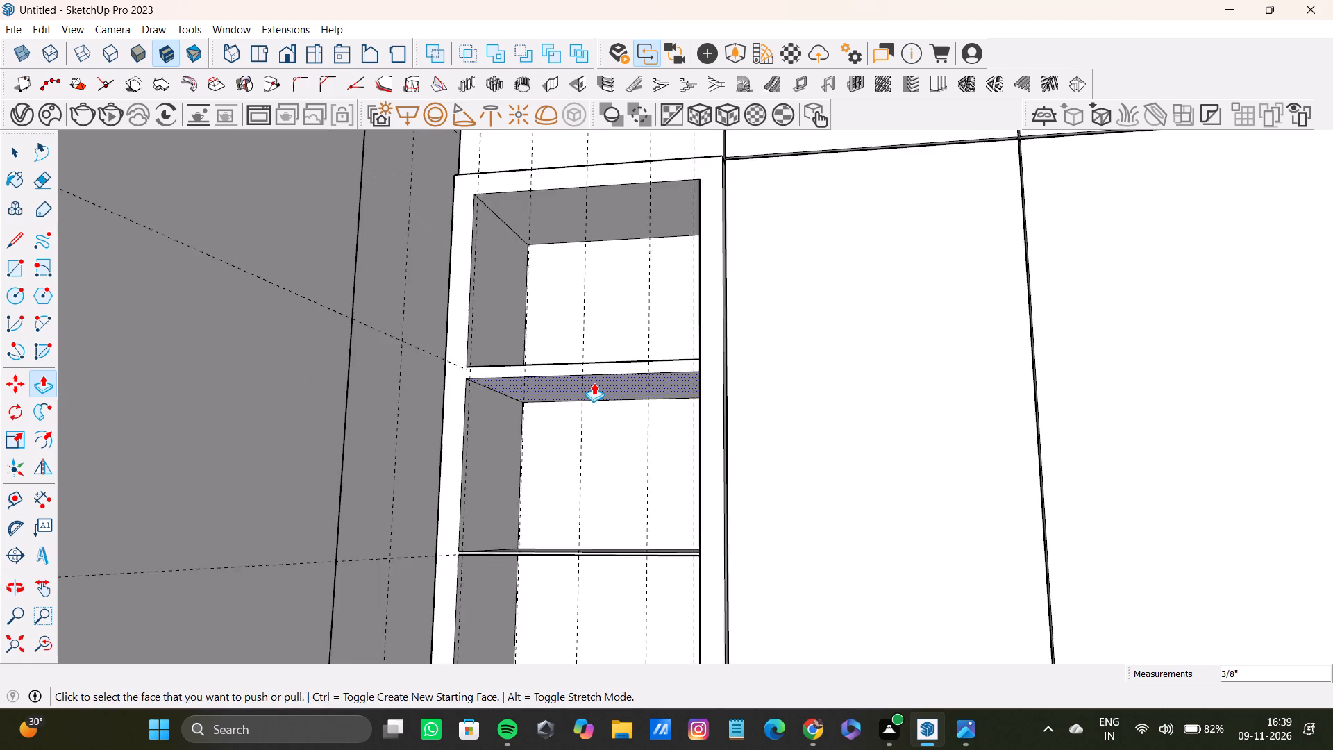
shift+middle_drag(594, 383, 577, 241)
scroll(563, 362, up, 4)
middle_drag(566, 406, 567, 374)
drag(589, 412, 591, 423)
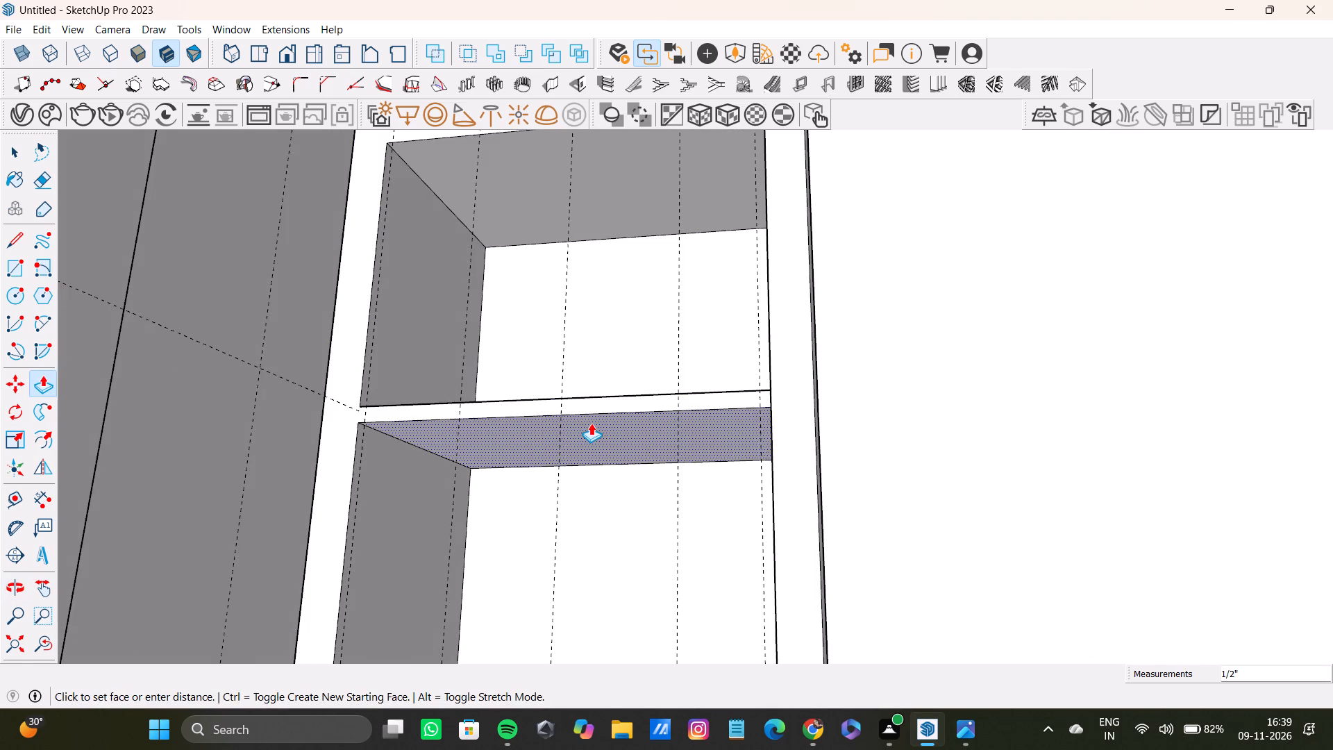
drag(591, 423, 592, 424)
Push/pull the underside of the niche's third shelf from the top down by about 9/16".
scroll(588, 420, down, 8)
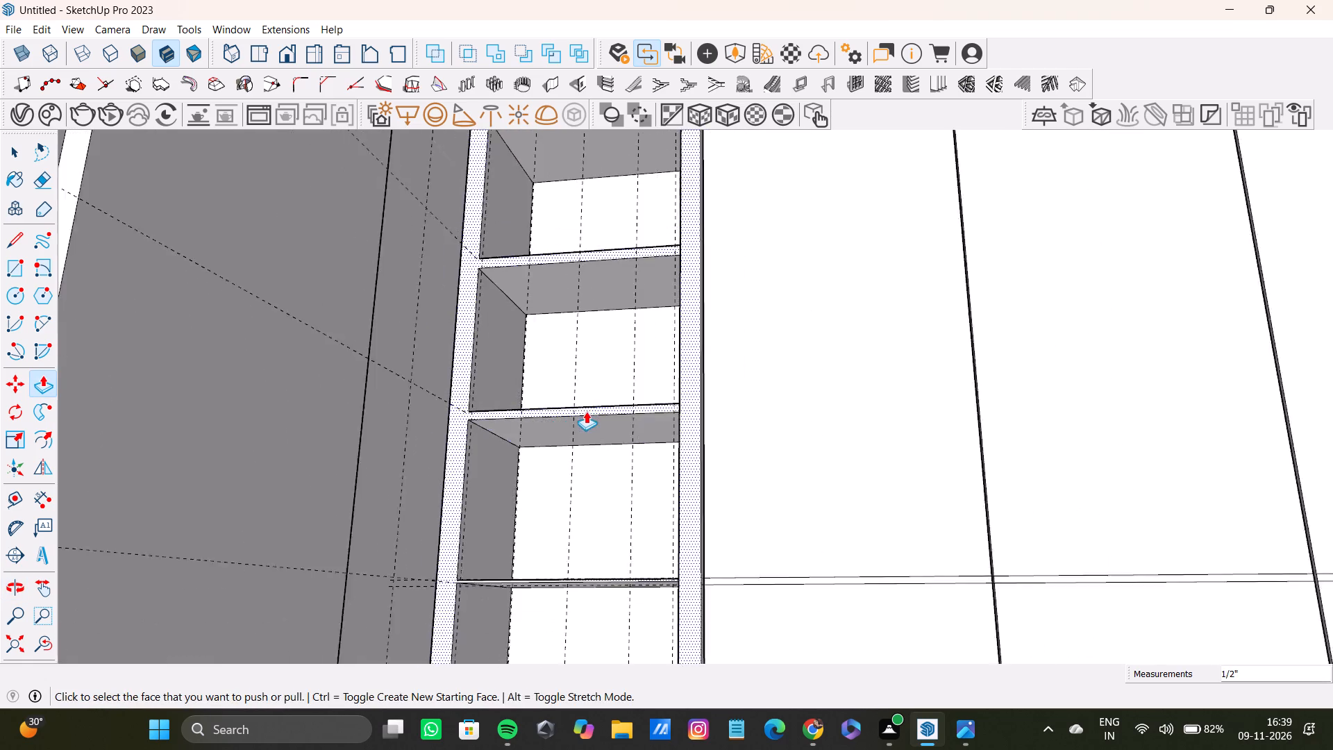
shift+middle_drag(585, 411, 596, 252)
scroll(601, 386, up, 4)
middle_drag(585, 451, 590, 419)
scroll(585, 451, up, 1)
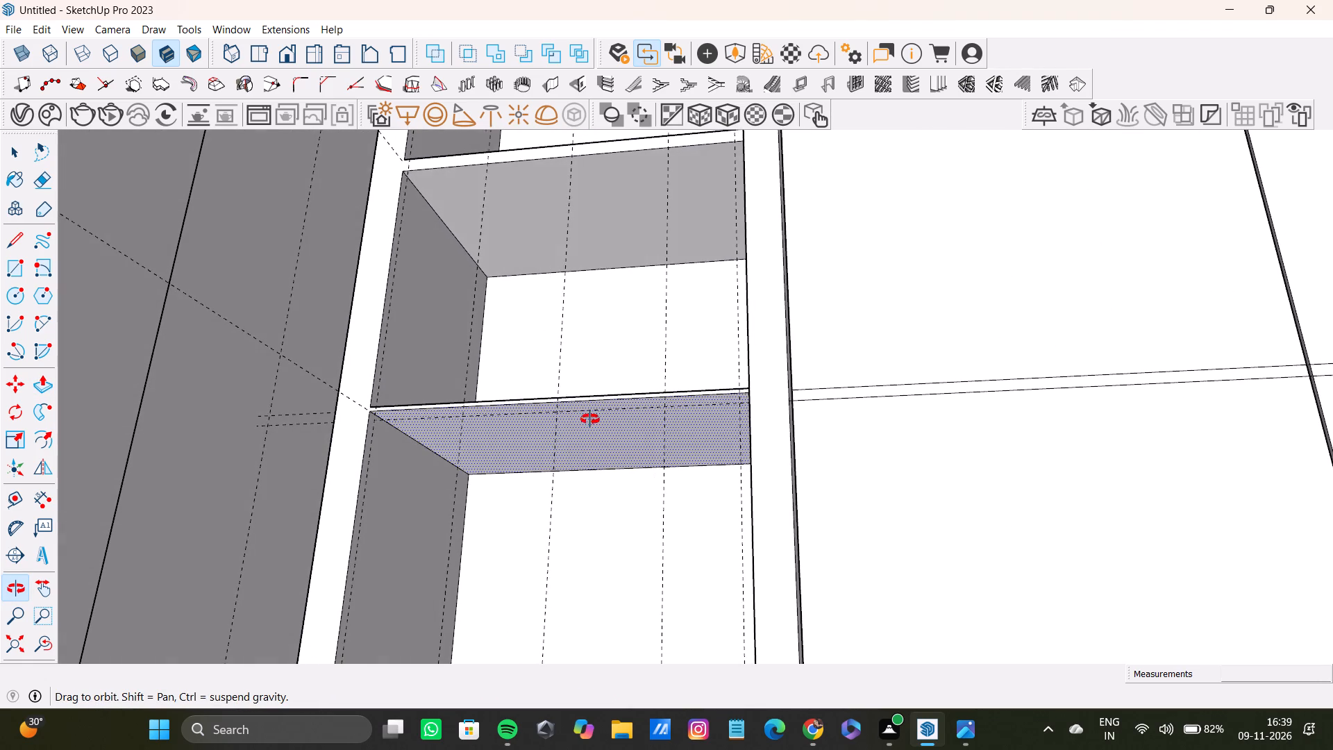
middle_drag(590, 419, 596, 374)
drag(610, 356, 612, 367)
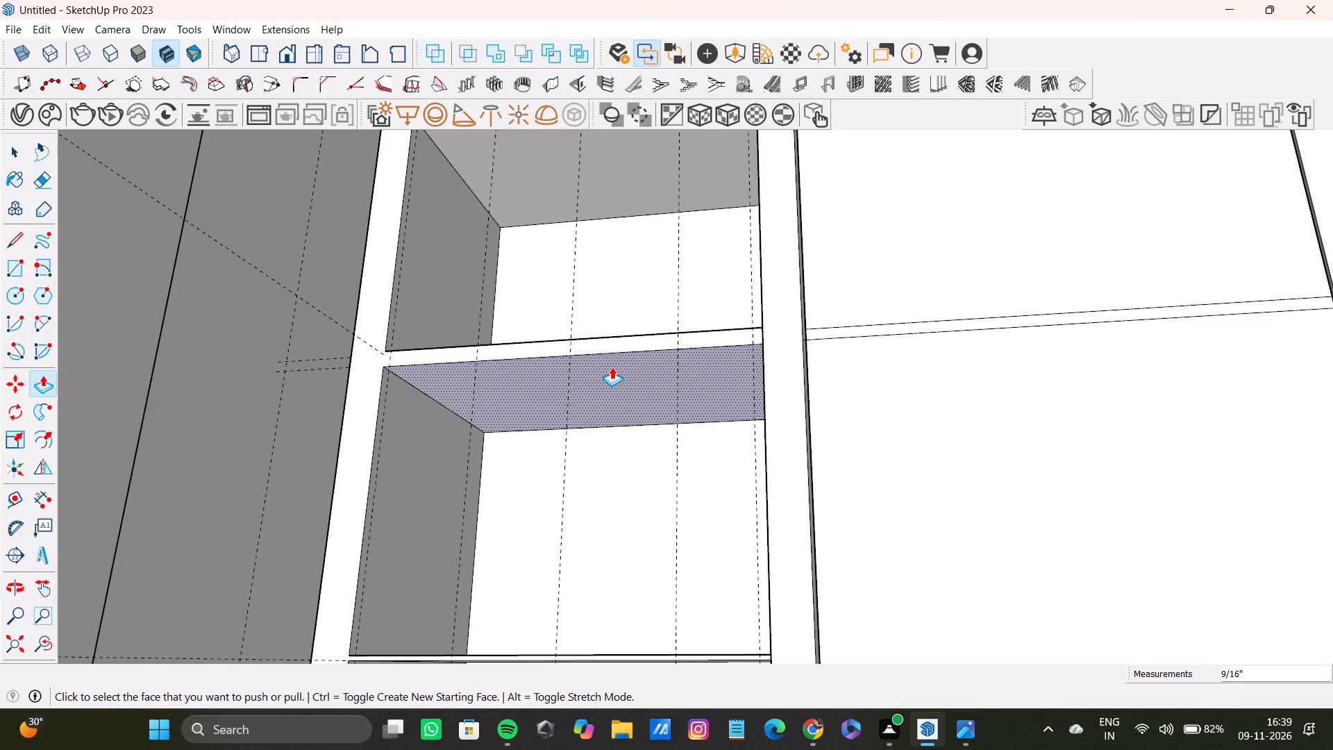
Push/pull the underside of the niche's lowest shelf down by about 9/16".
scroll(612, 367, down, 3)
shift+middle_drag(612, 367, 615, 271)
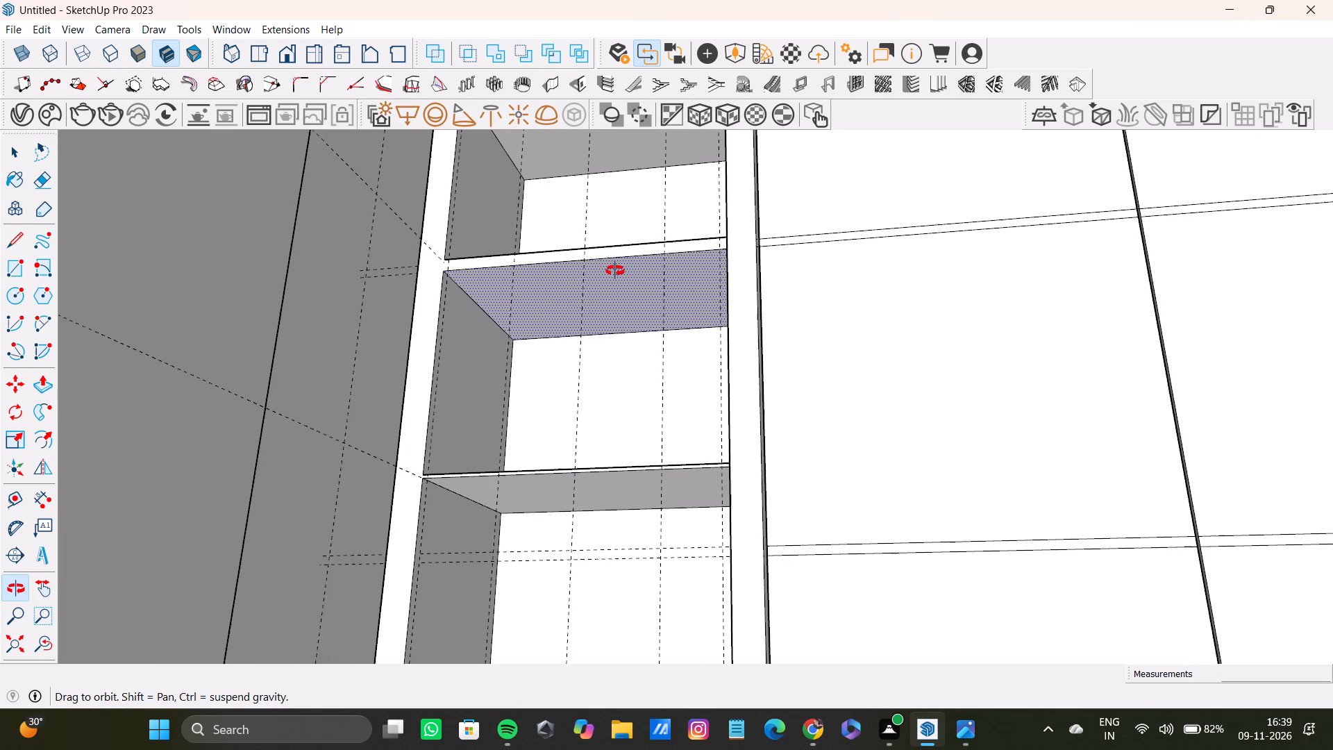
shift+middle_drag(615, 271, 633, 287)
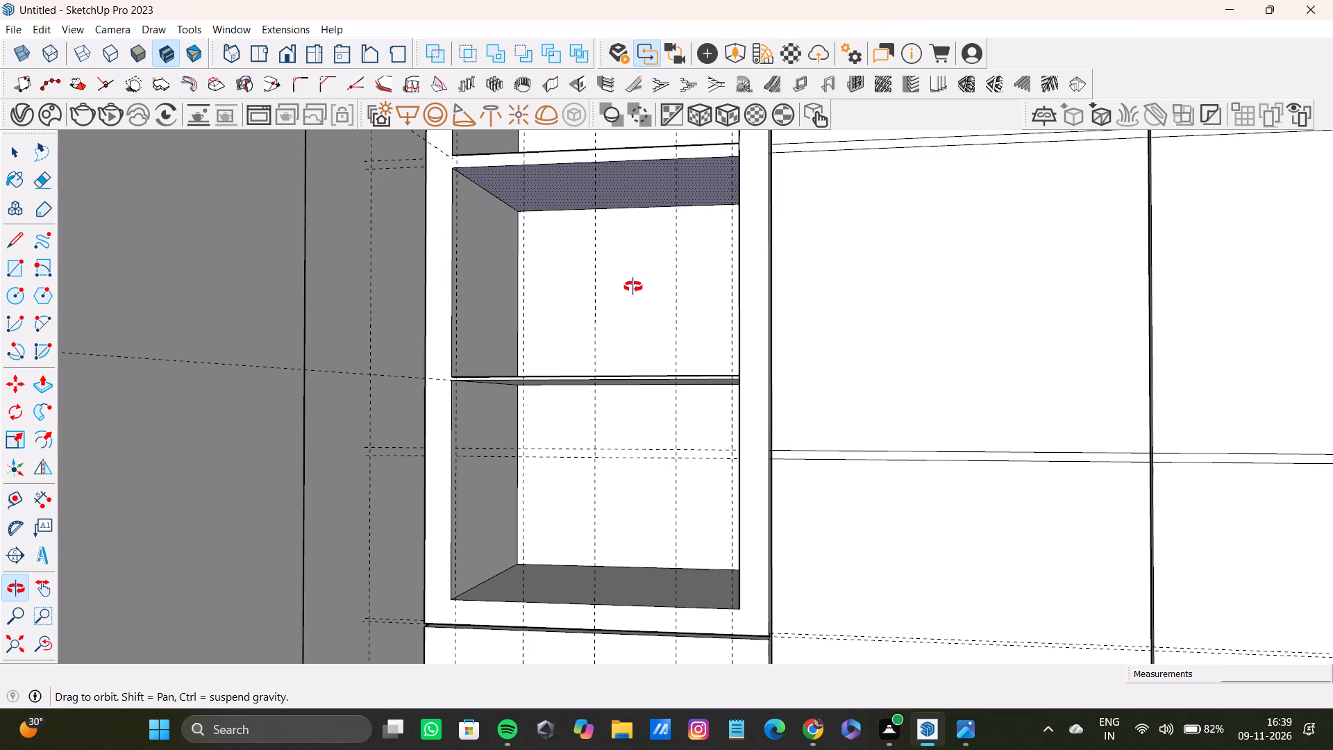
shift+middle_drag(633, 287, 633, 242)
scroll(624, 334, up, 4)
drag(623, 331, 623, 344)
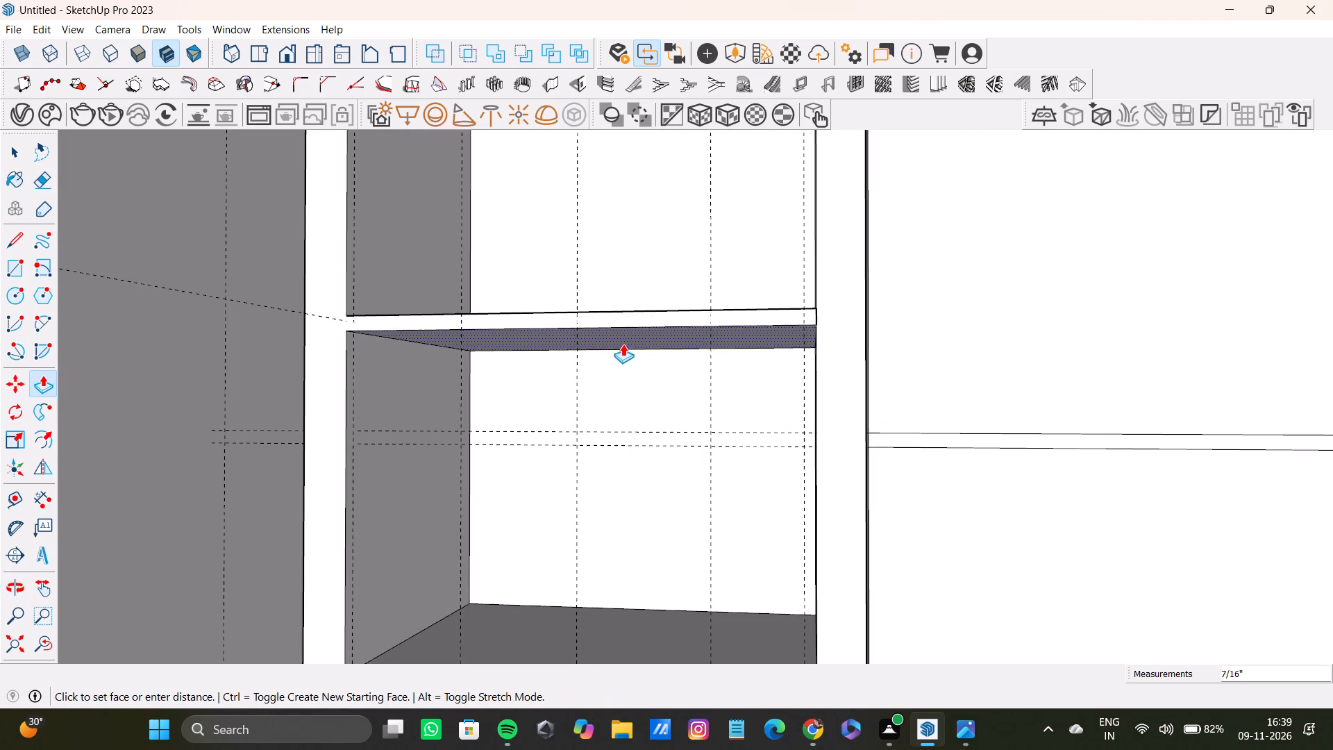
drag(623, 344, 622, 345)
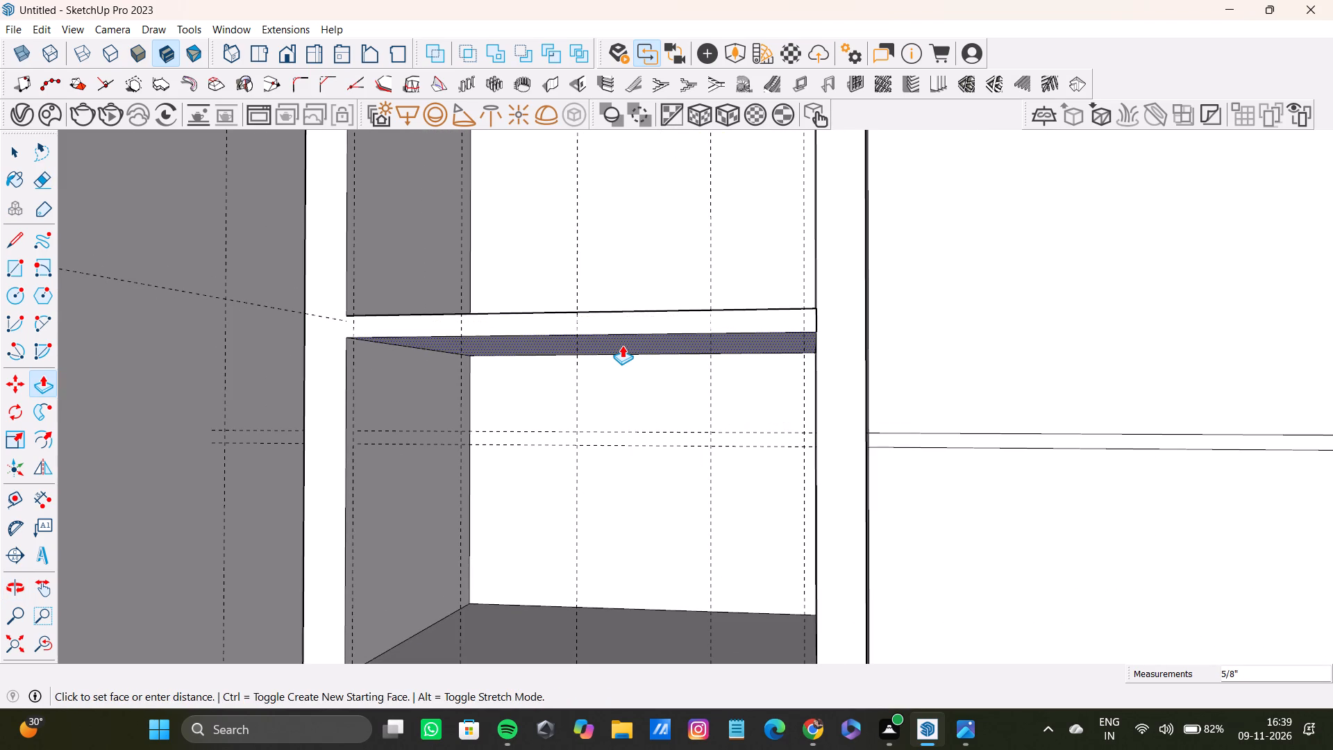
drag(622, 345, 621, 344)
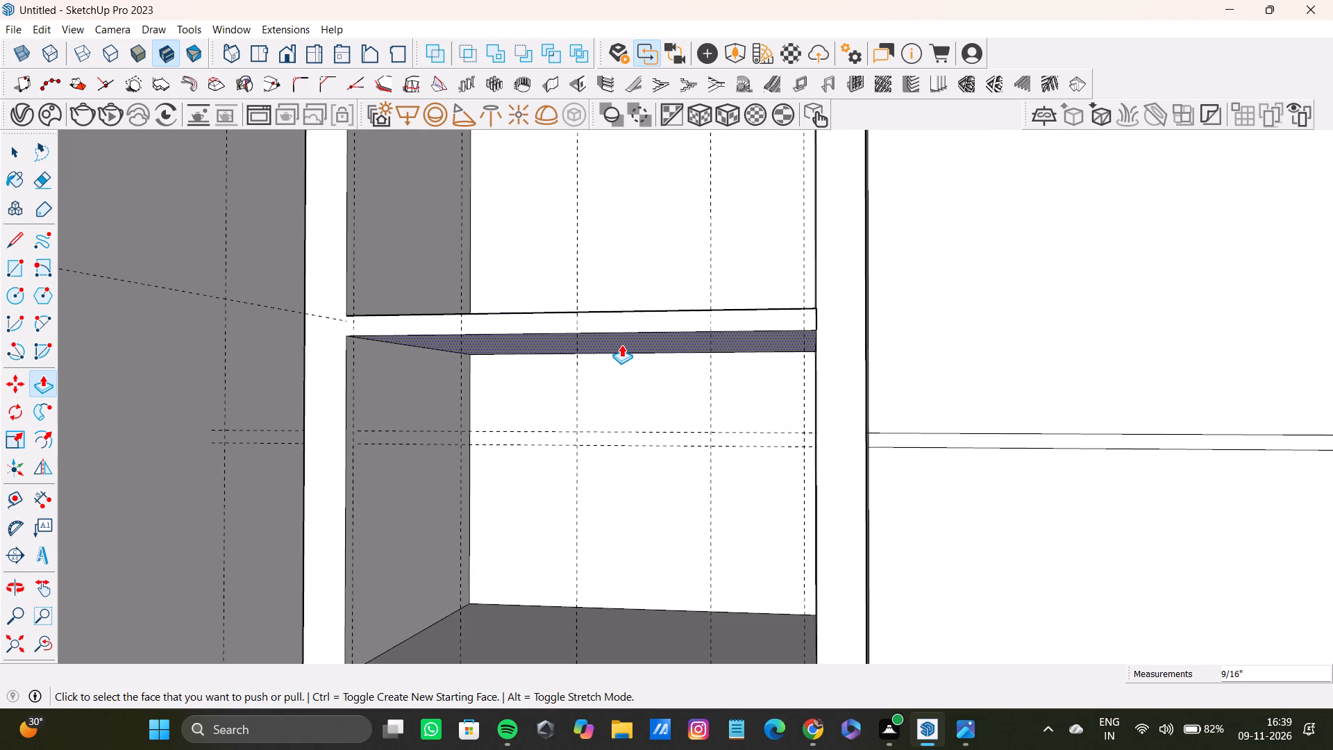
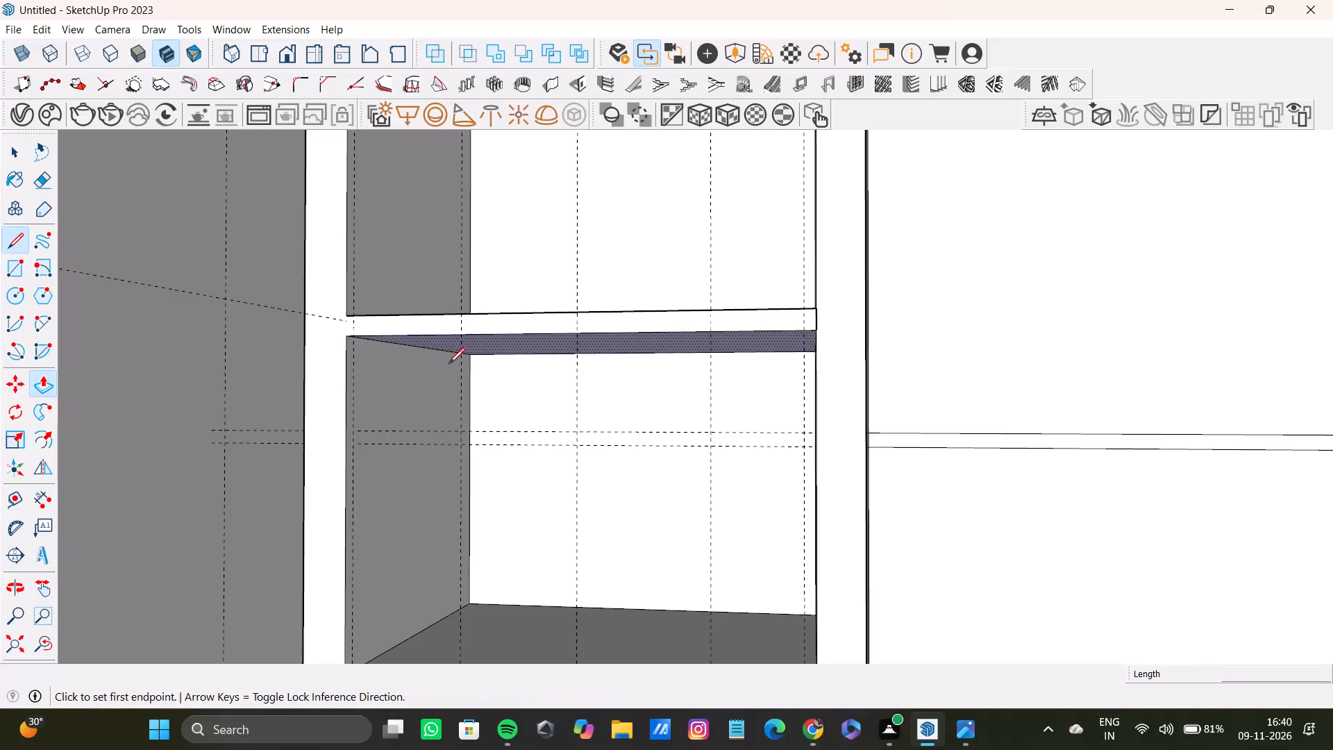
Draw a short vertical line closing the left end of the front face on each of the niche's two lowest shelves.
scroll(360, 318, up, 14)
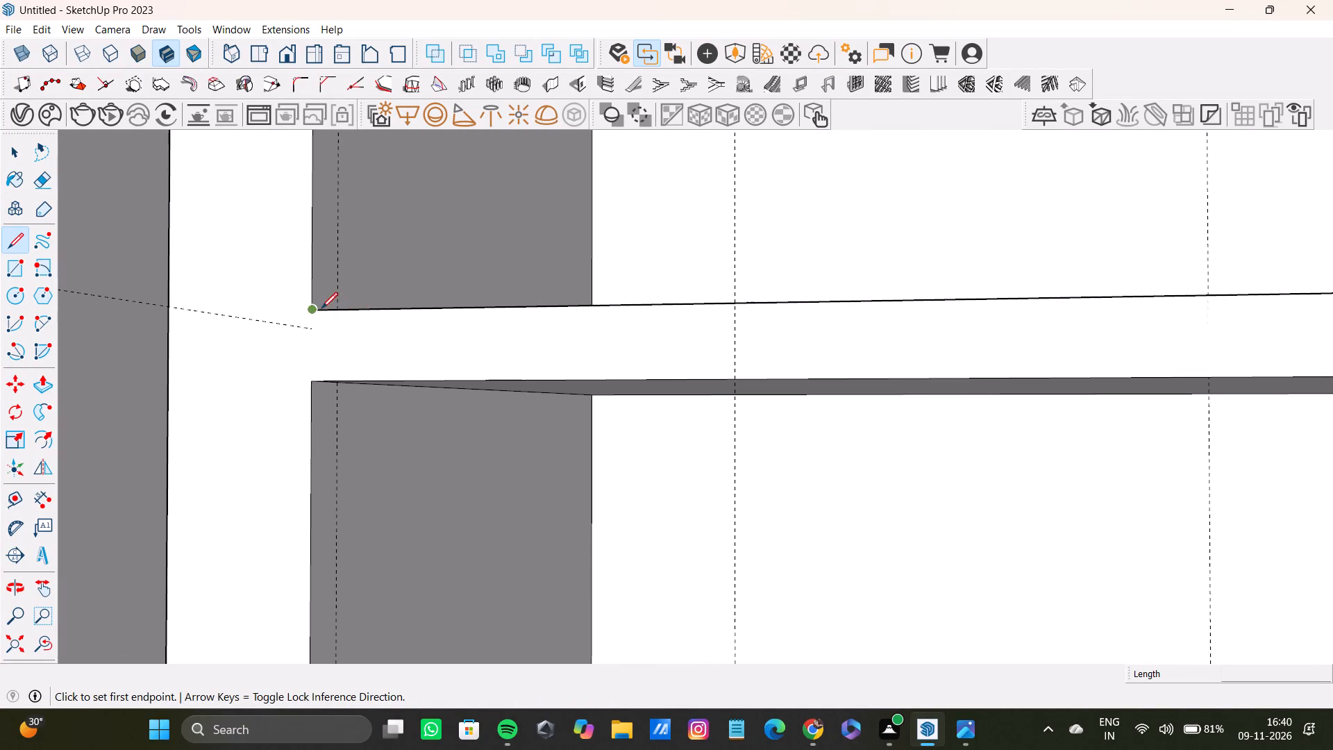
click(310, 308)
click(311, 382)
scroll(339, 365, down, 9)
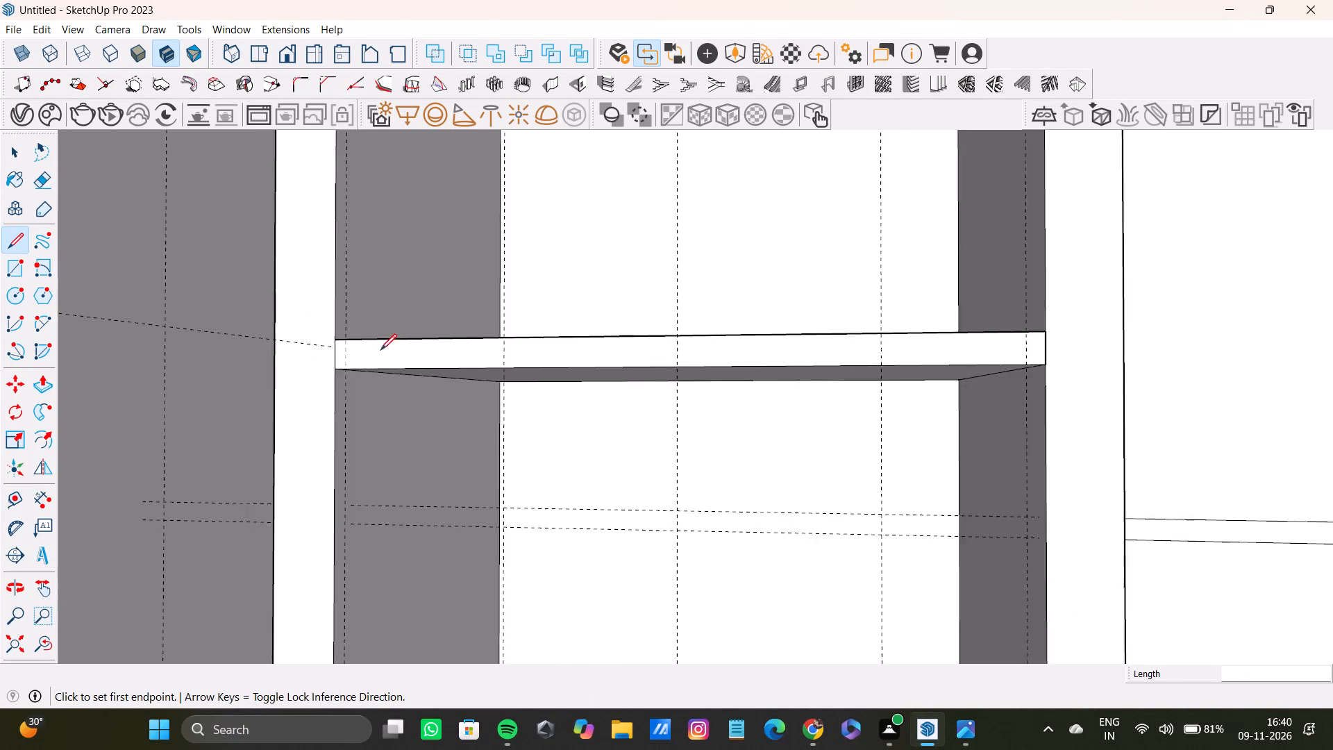
scroll(380, 350, down, 10)
shift+middle_drag(411, 329, 446, 491)
scroll(414, 348, up, 14)
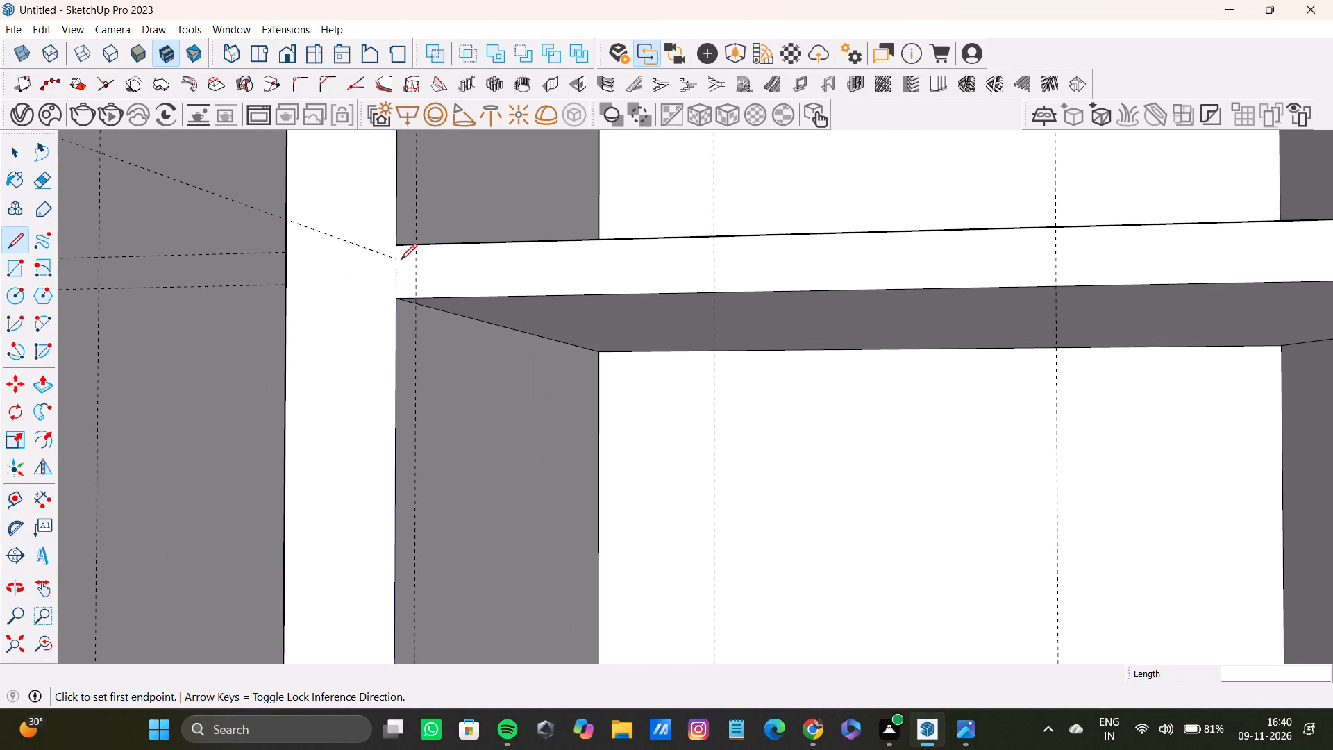
click(399, 244)
click(394, 297)
Draw a short vertical line closing the left end of the front face on each of the niche's two upper shelves.
scroll(485, 284, down, 2)
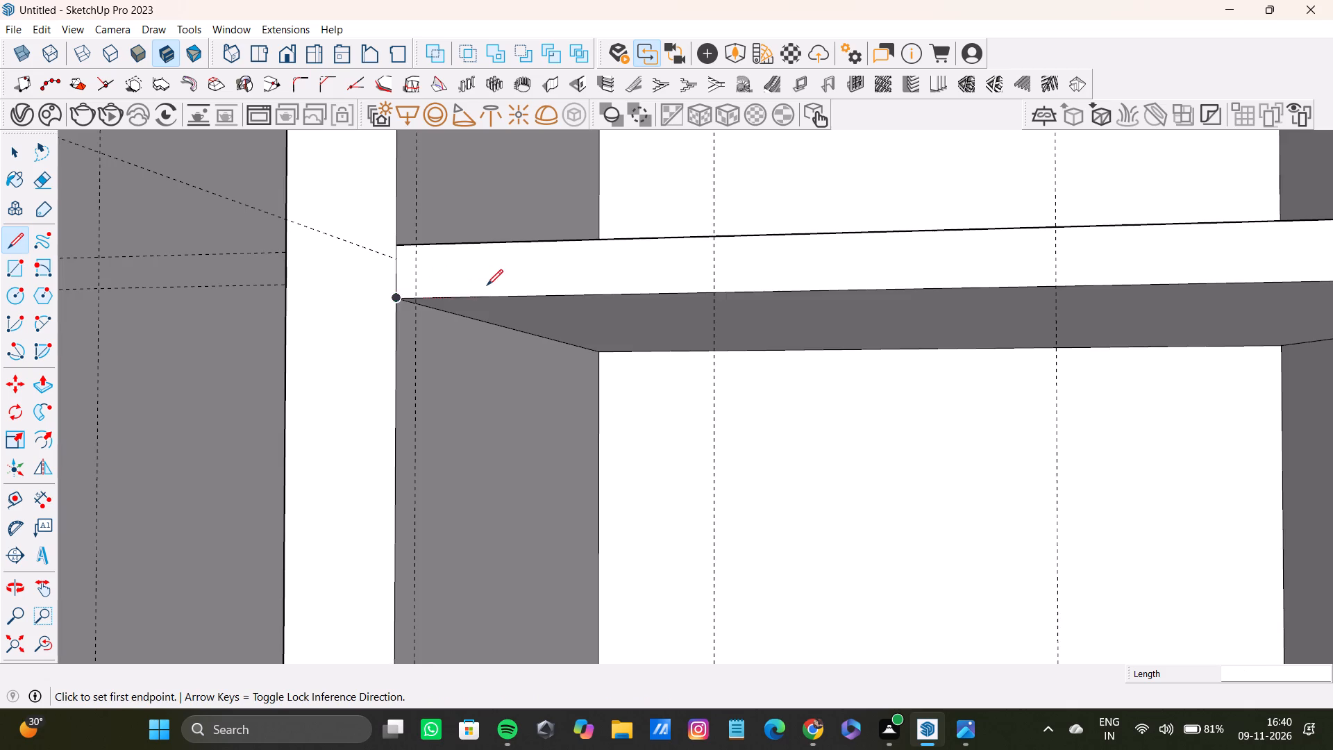
scroll(487, 285, down, 11)
shift+middle_drag(500, 307, 551, 611)
scroll(508, 403, up, 8)
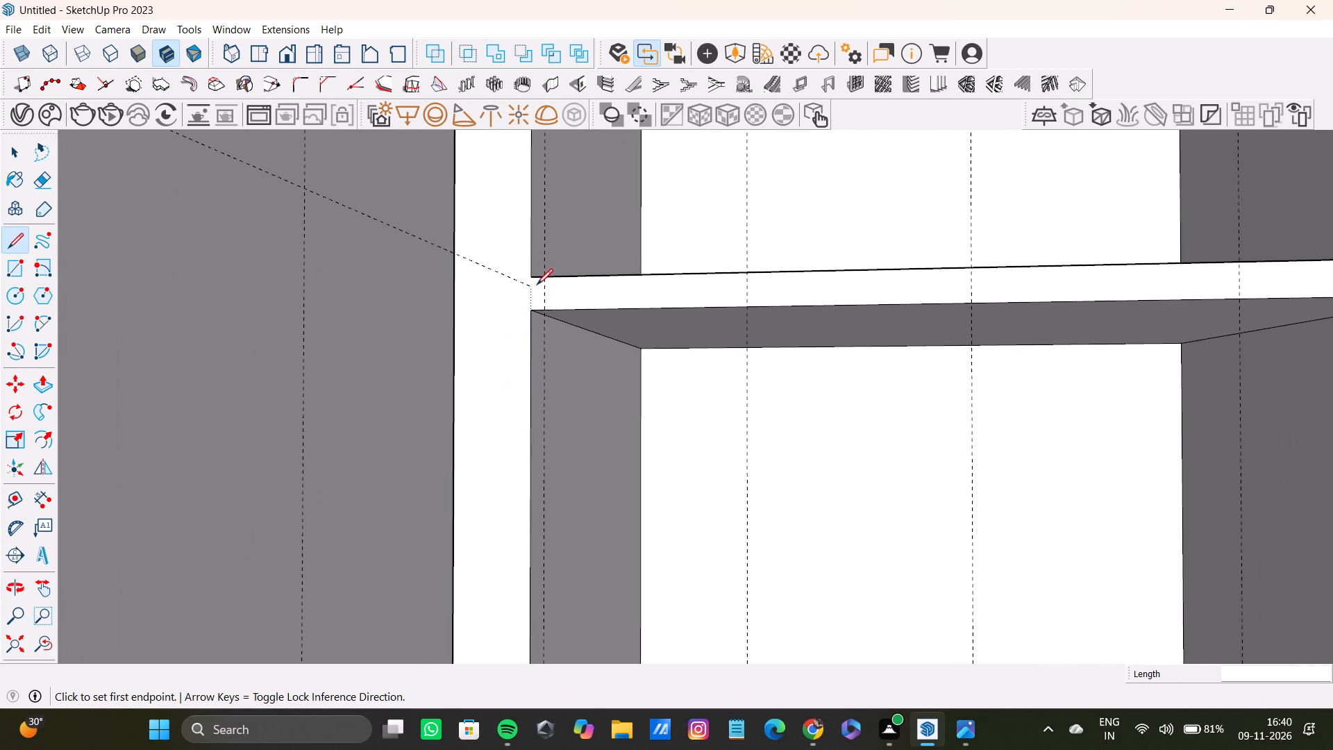
click(530, 278)
click(533, 315)
scroll(694, 377, down, 14)
scroll(596, 268, down, 9)
shift+middle_drag(604, 268, 599, 519)
scroll(552, 291, up, 9)
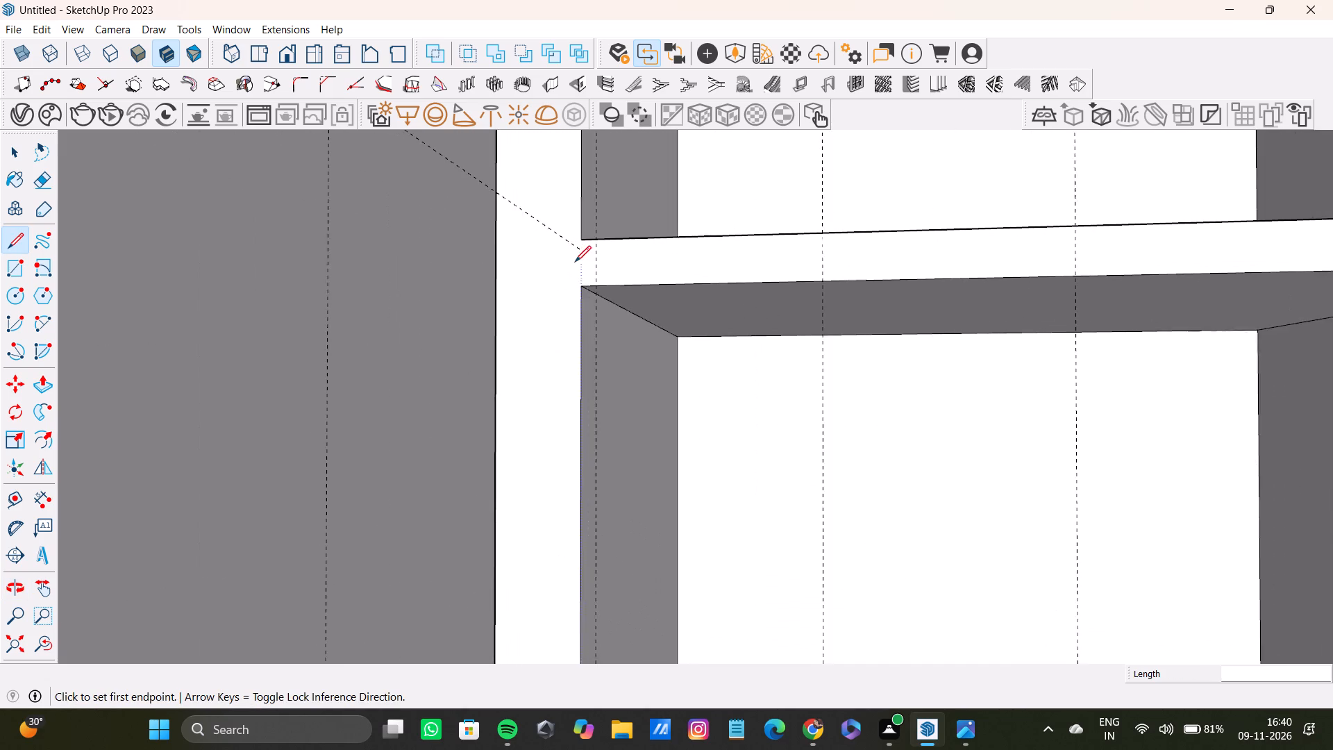
scroll(575, 262, up, 5)
click(586, 226)
click(582, 299)
Place a horizontal guide across the wardrobe fronts beside the niche, about midway between the two pairs of horizontal lines.
scroll(594, 301, down, 2)
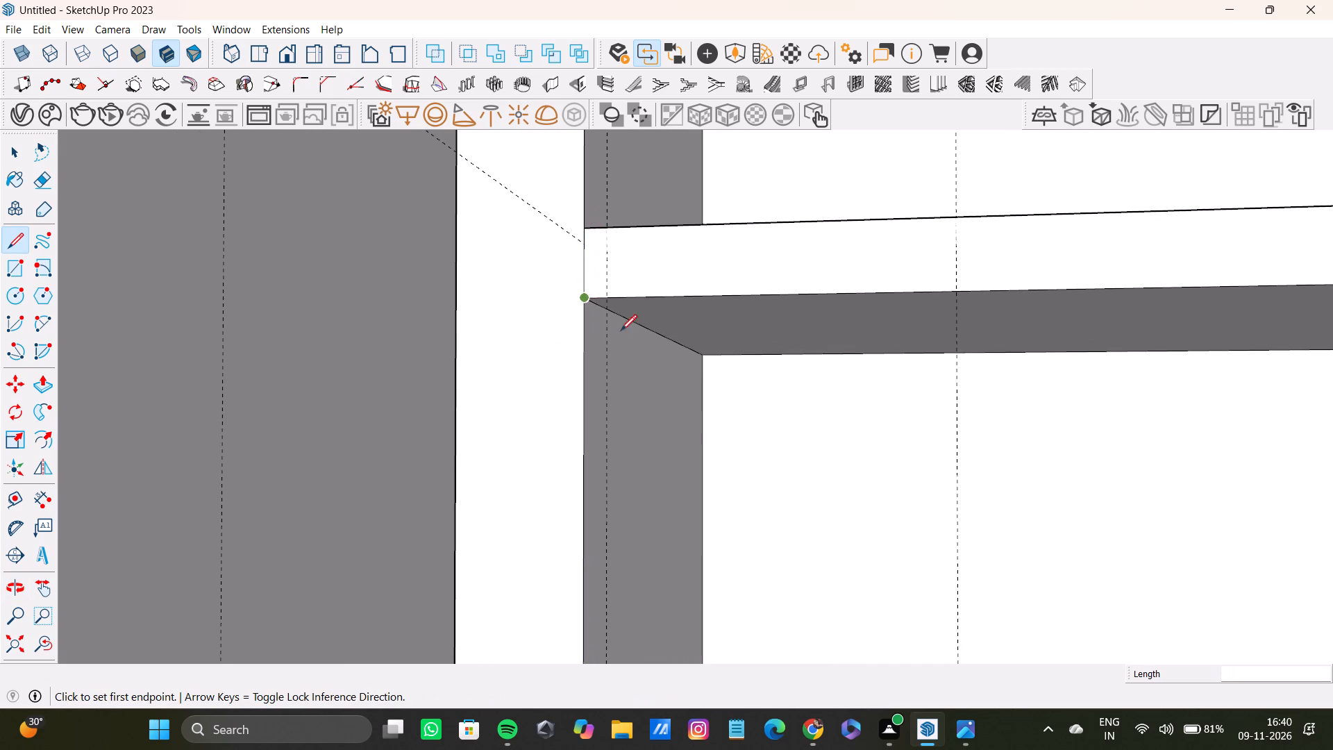
scroll(621, 331, down, 20)
scroll(621, 331, down, 1)
shift+middle_drag(748, 381, 687, 565)
scroll(693, 548, down, 4)
shift+middle_drag(714, 551, 707, 505)
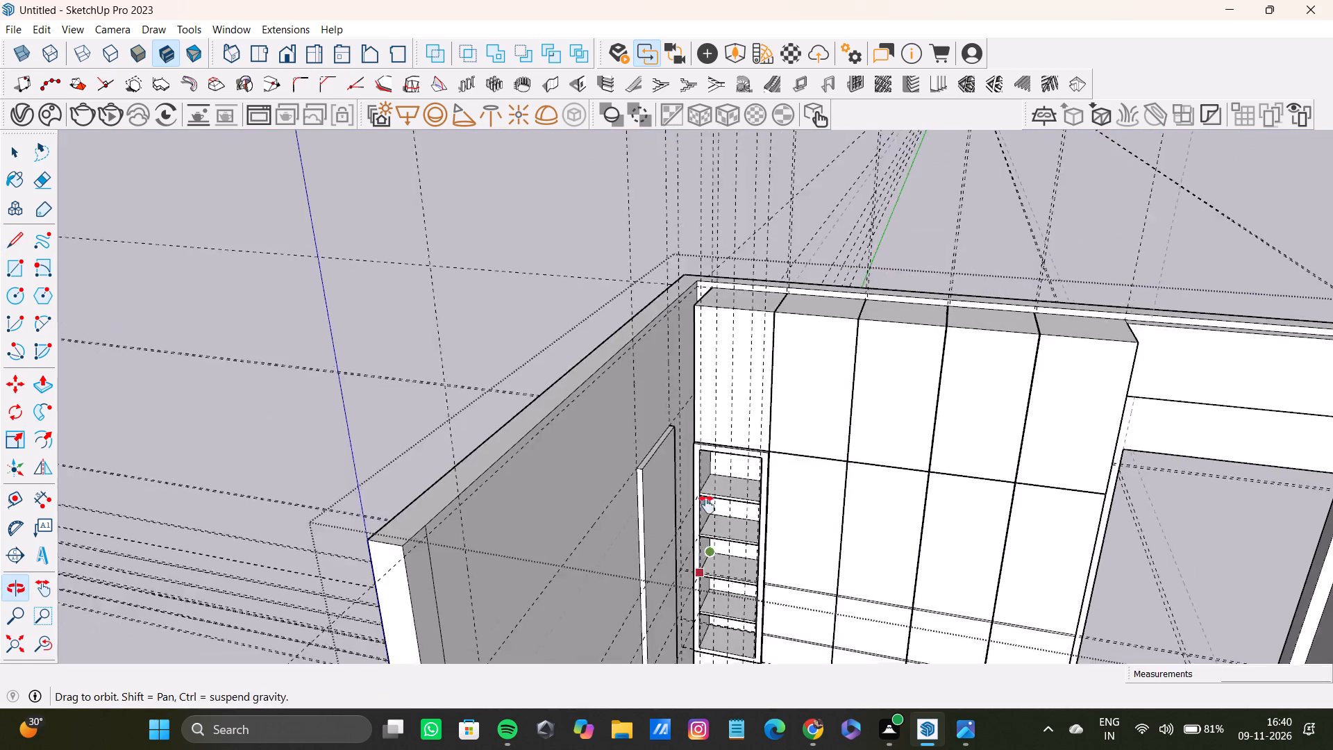
shift+middle_drag(707, 505, 622, 192)
scroll(645, 253, down, 3)
middle_drag(665, 283, 473, 287)
scroll(611, 297, down, 3)
shift+middle_drag(632, 329, 887, 499)
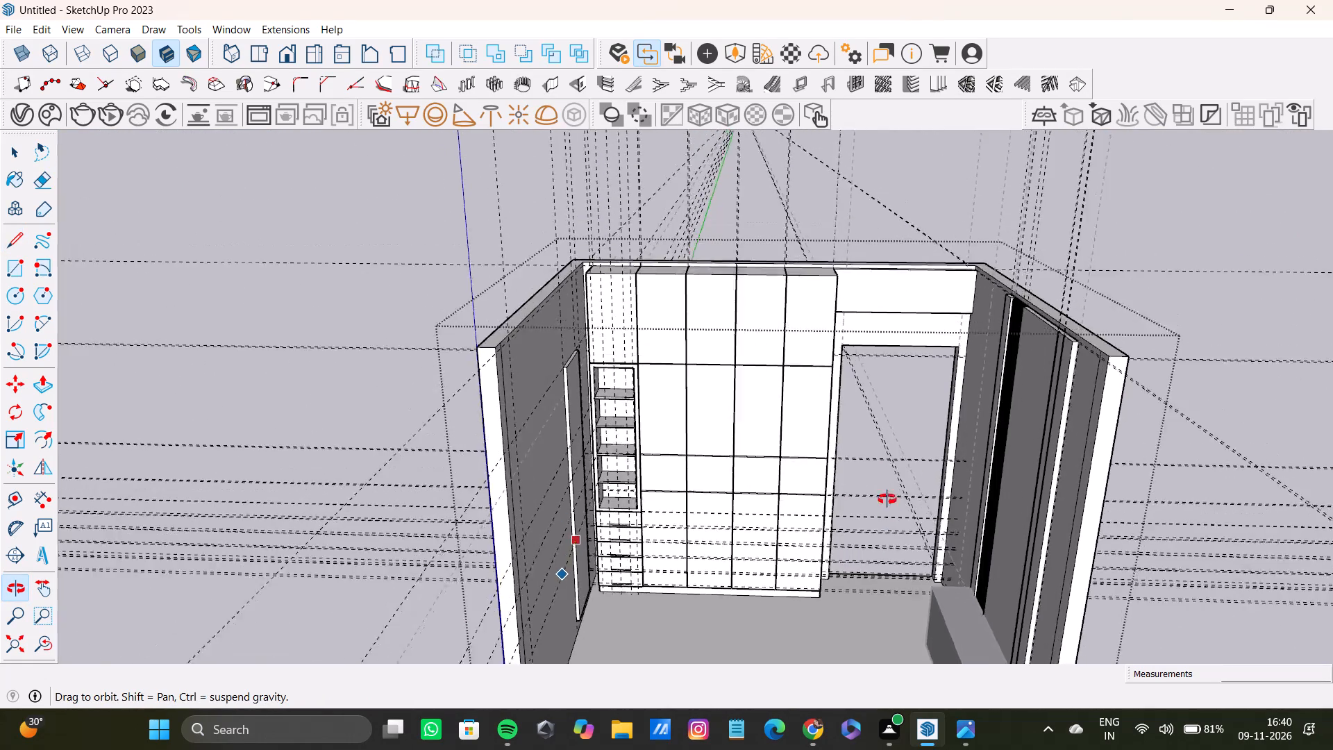
shift+middle_drag(887, 499, 853, 433)
scroll(591, 473, up, 12)
shift+middle_click(746, 462)
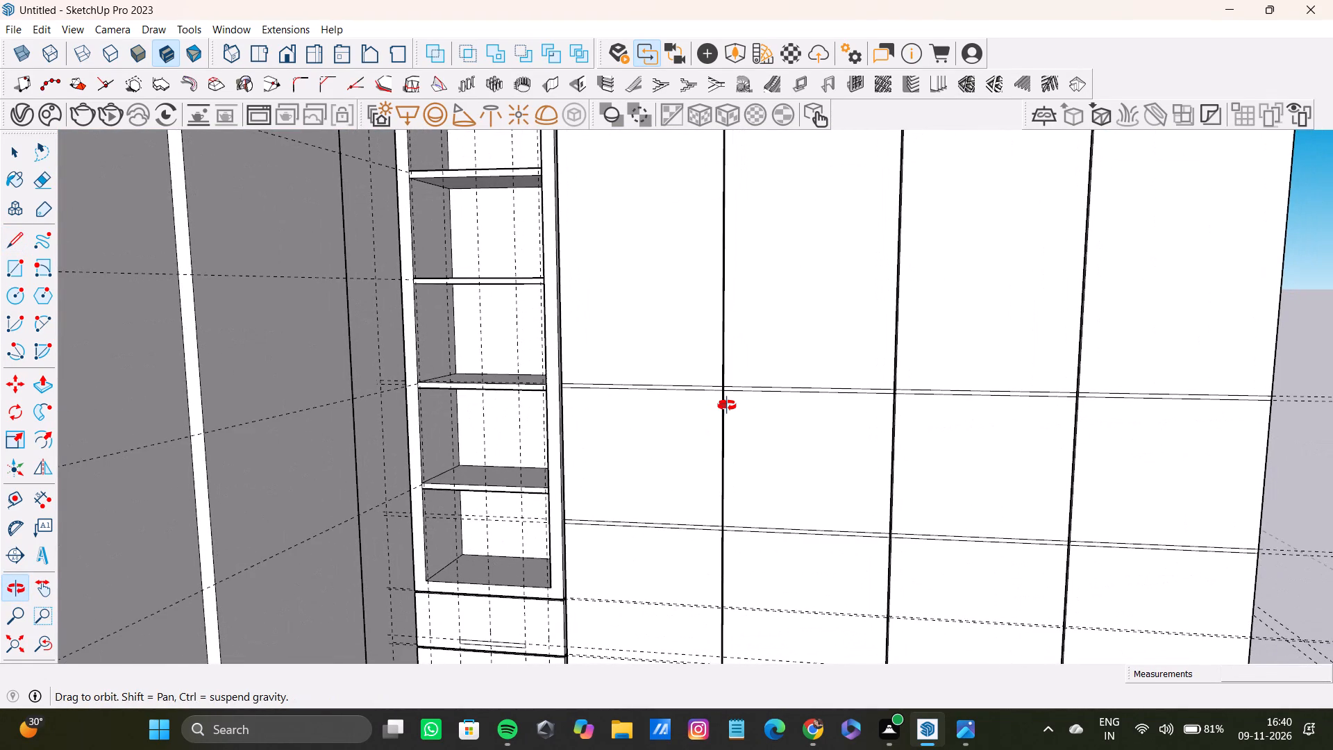
middle_click(727, 406)
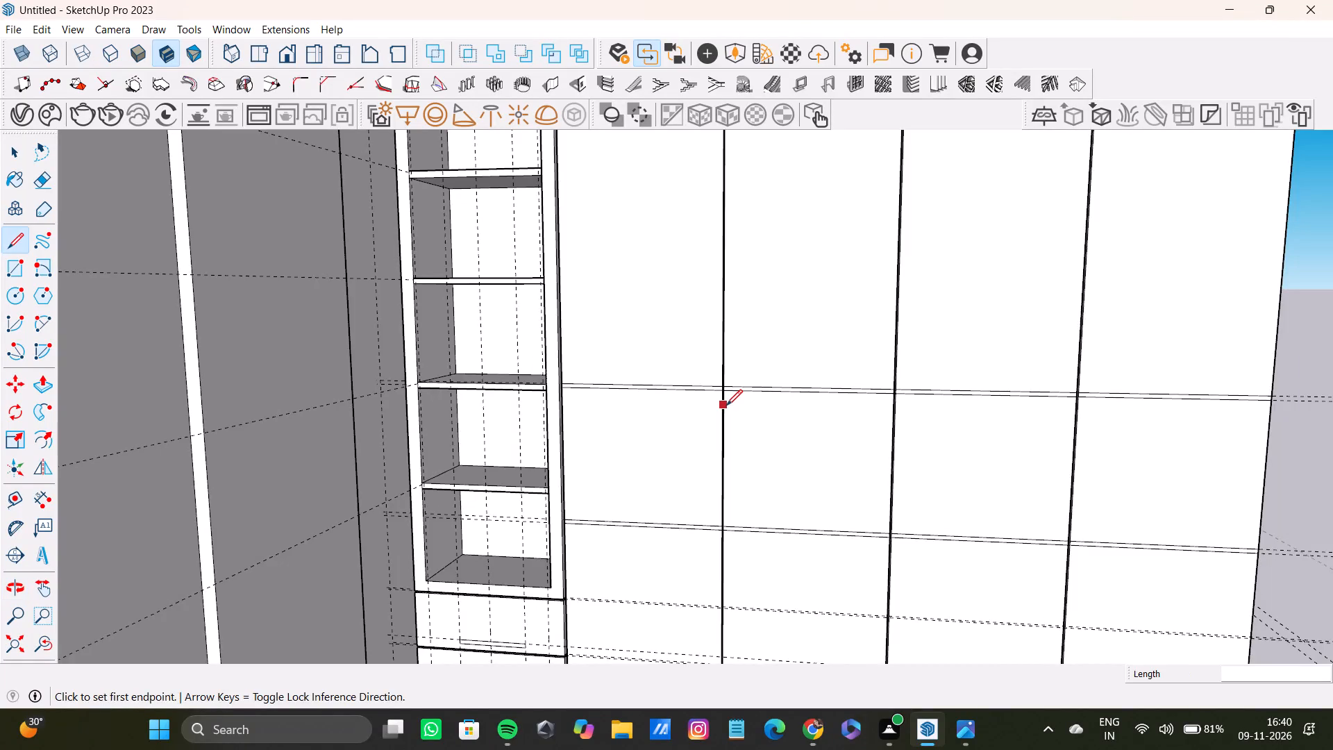
key(t)
scroll(691, 400, up, 4)
key(t)
scroll(721, 392, up, 5)
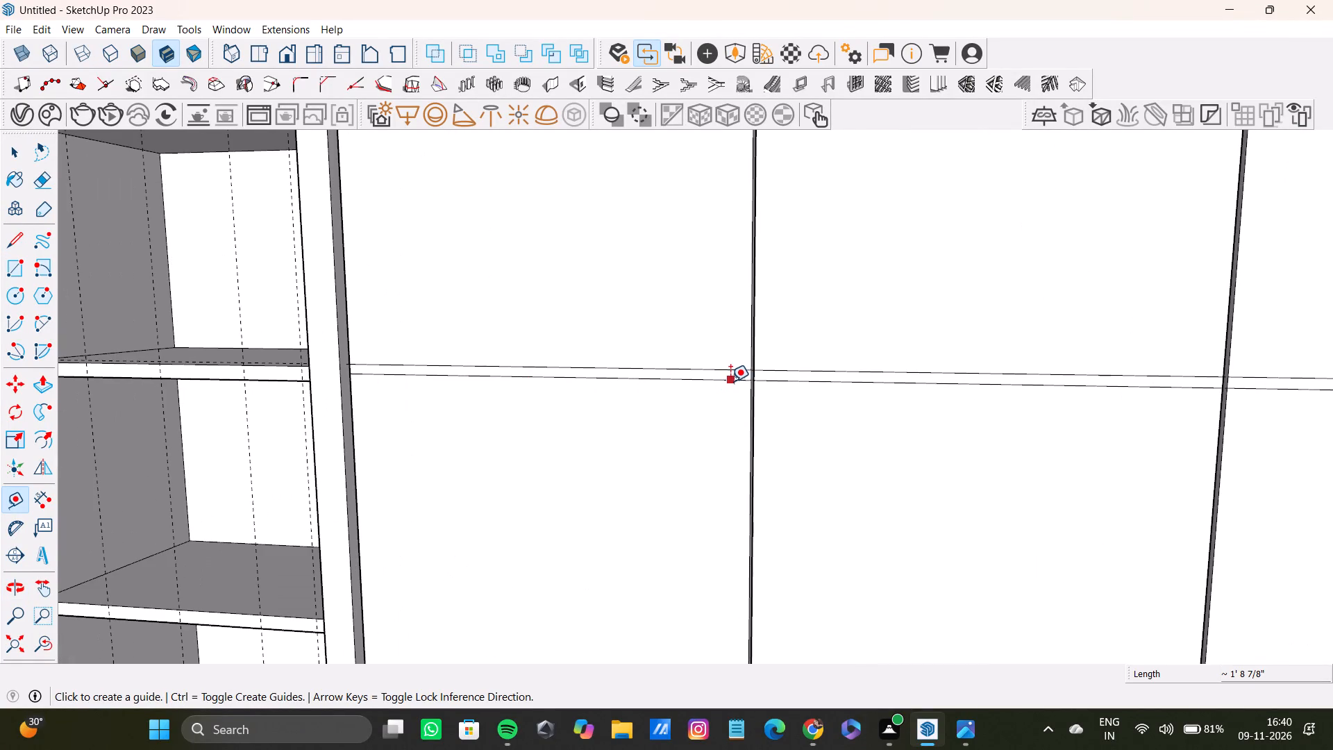
click(730, 380)
scroll(730, 497, down, 4)
shift+middle_drag(730, 516, 675, 329)
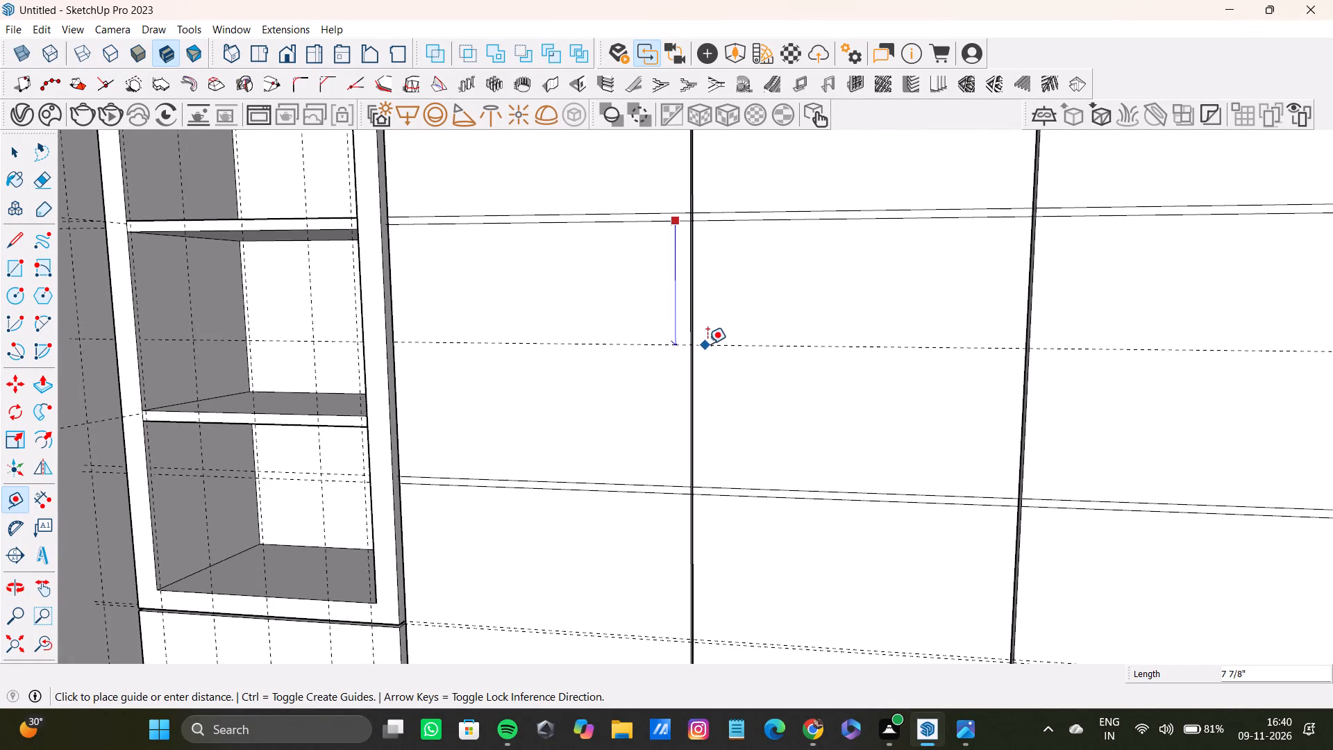
double_click(708, 365)
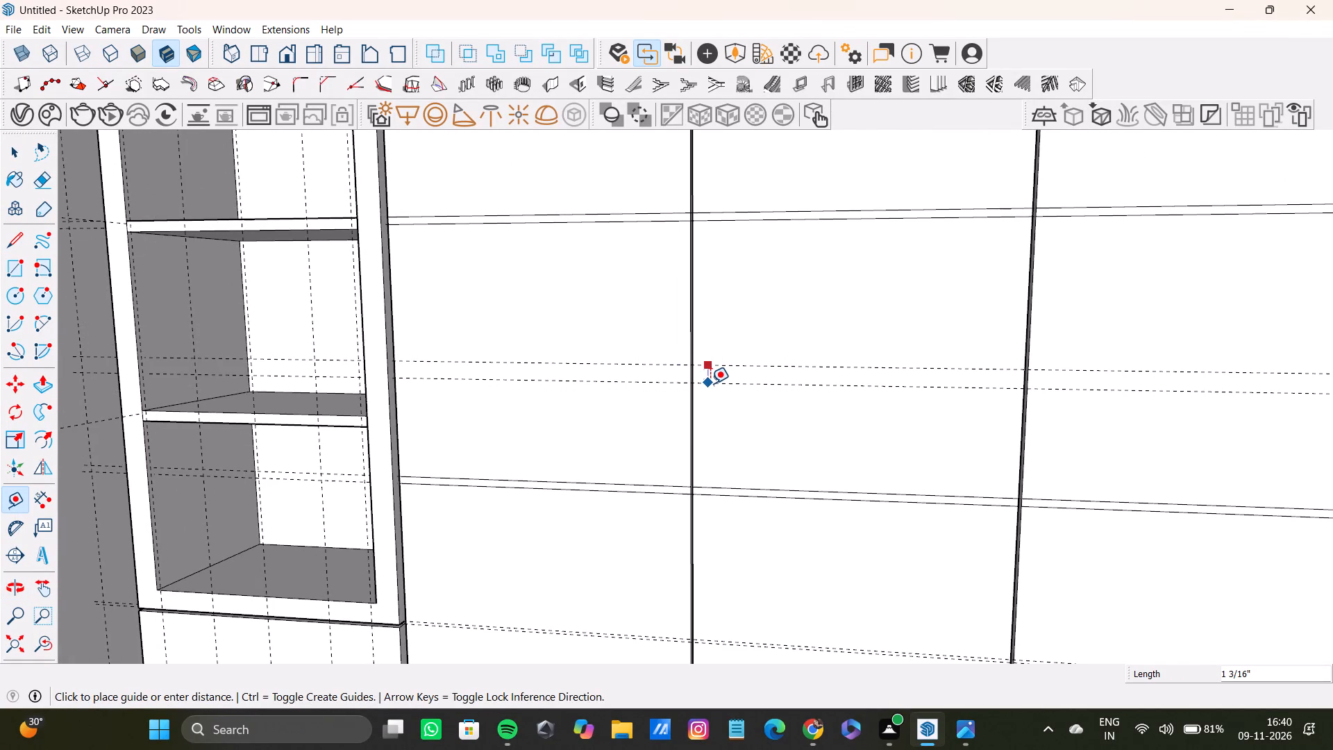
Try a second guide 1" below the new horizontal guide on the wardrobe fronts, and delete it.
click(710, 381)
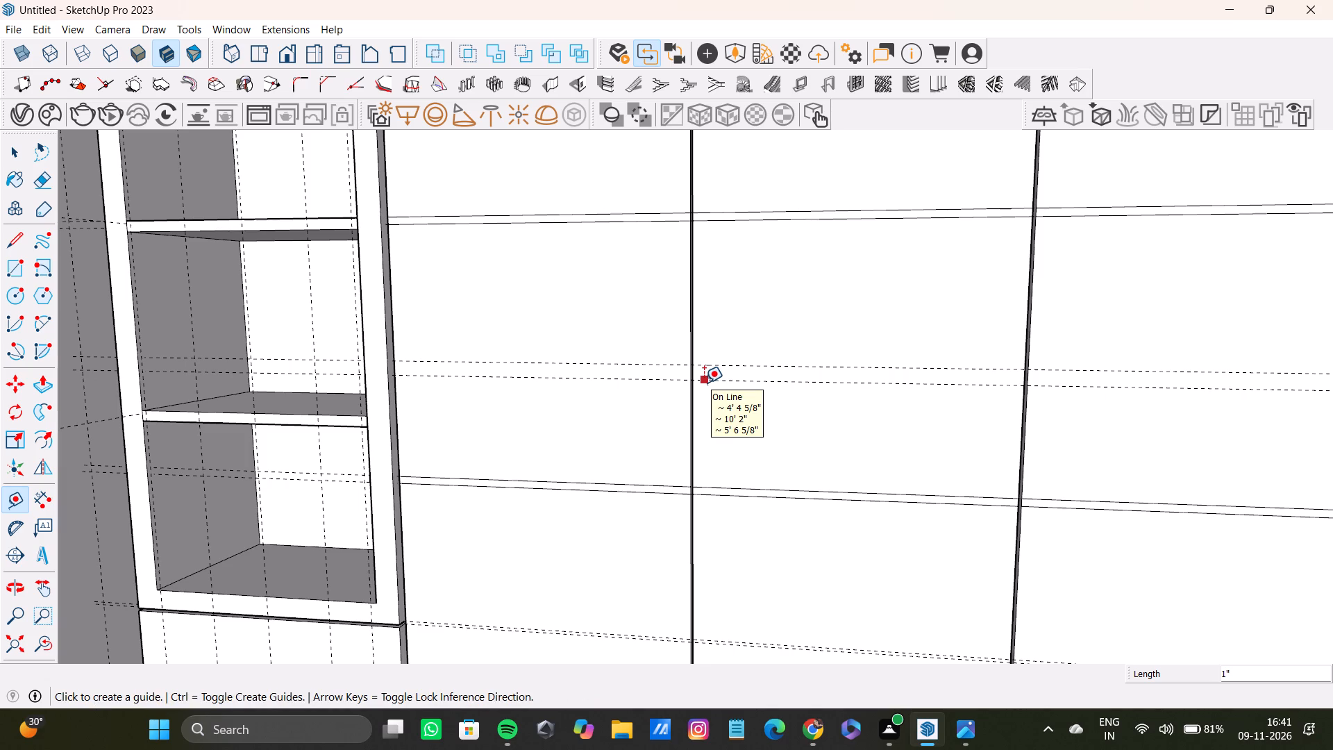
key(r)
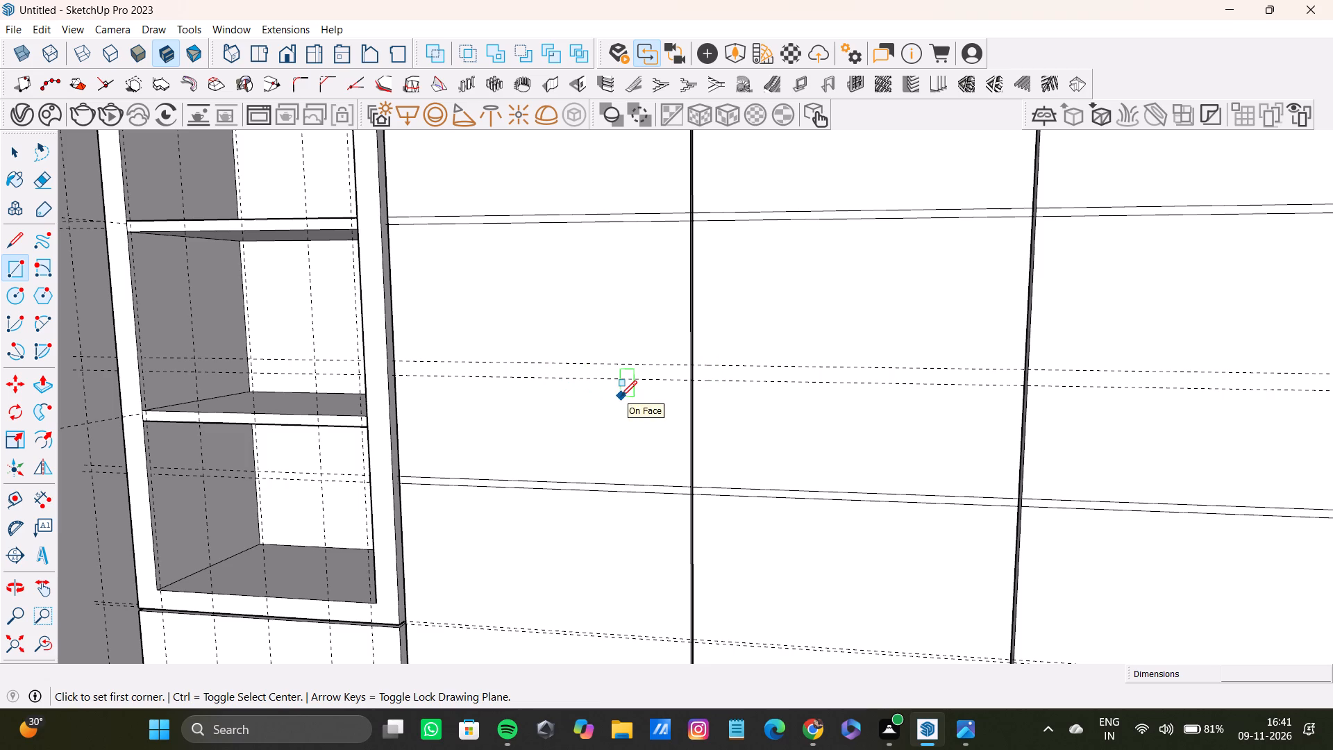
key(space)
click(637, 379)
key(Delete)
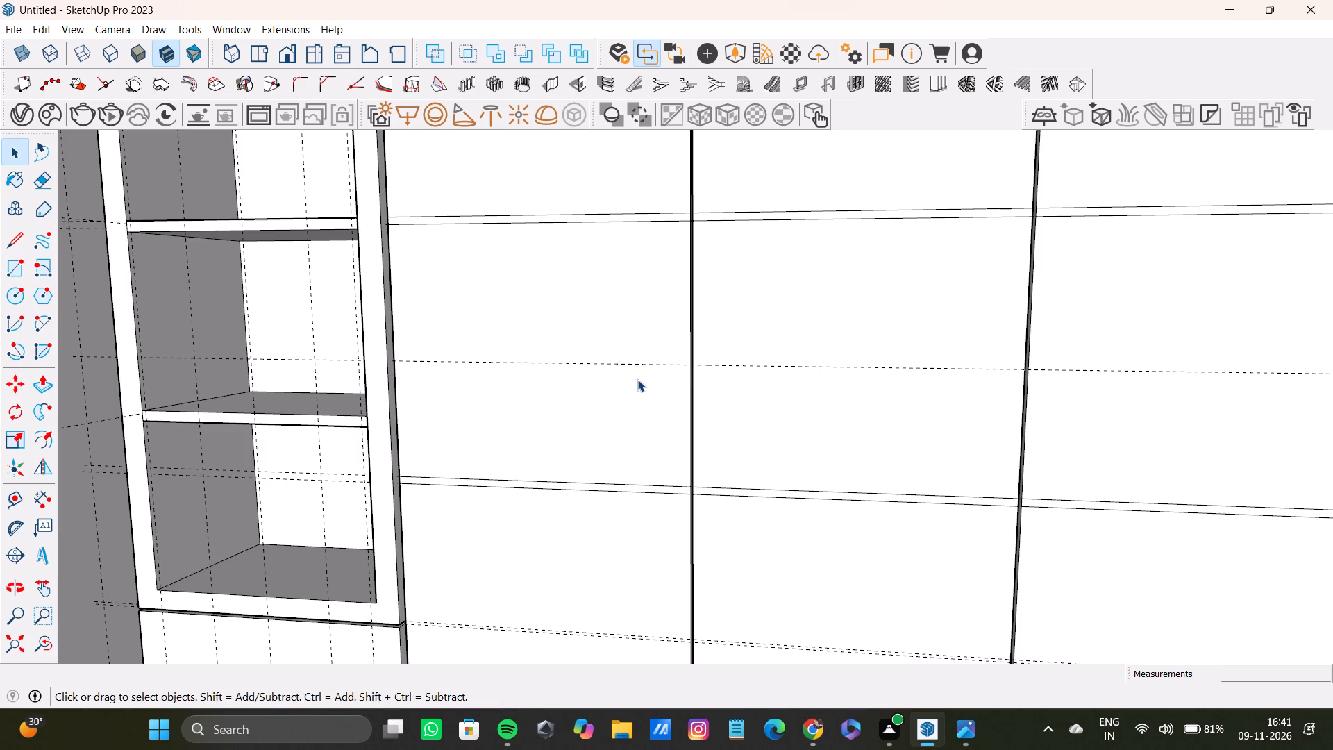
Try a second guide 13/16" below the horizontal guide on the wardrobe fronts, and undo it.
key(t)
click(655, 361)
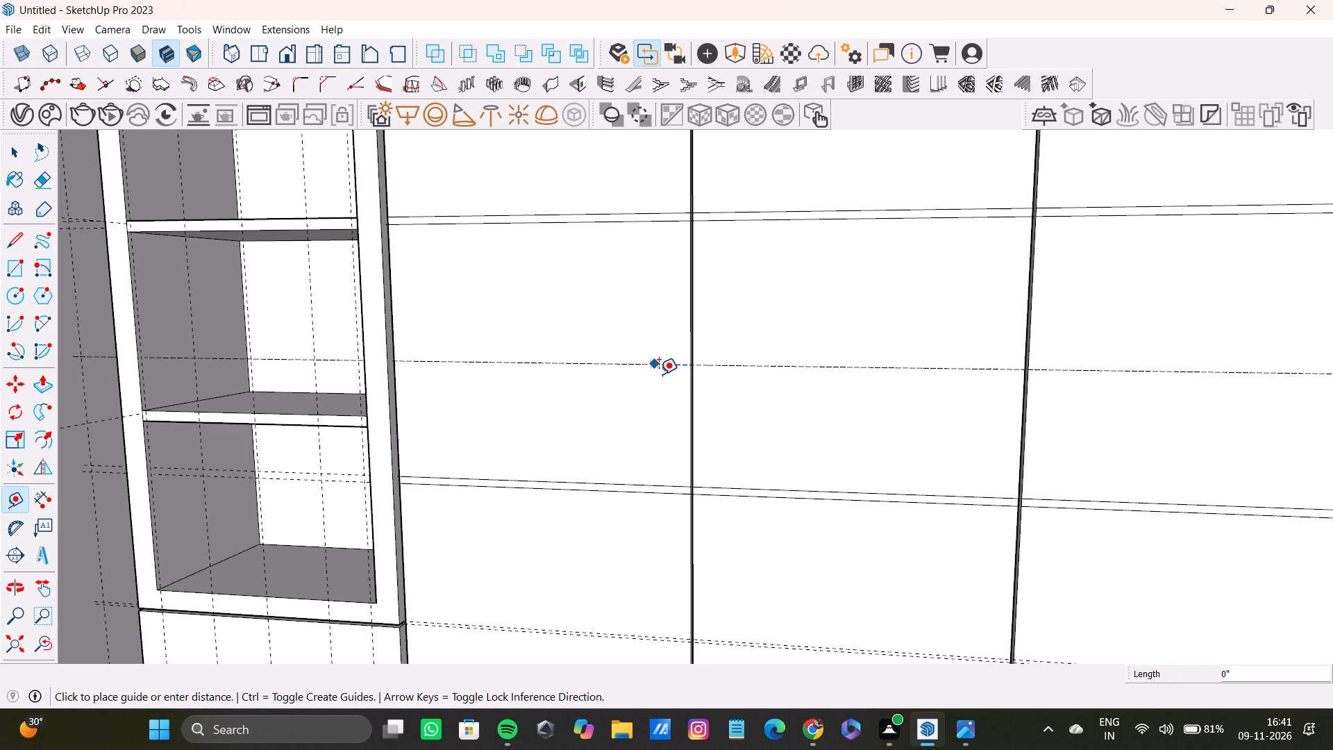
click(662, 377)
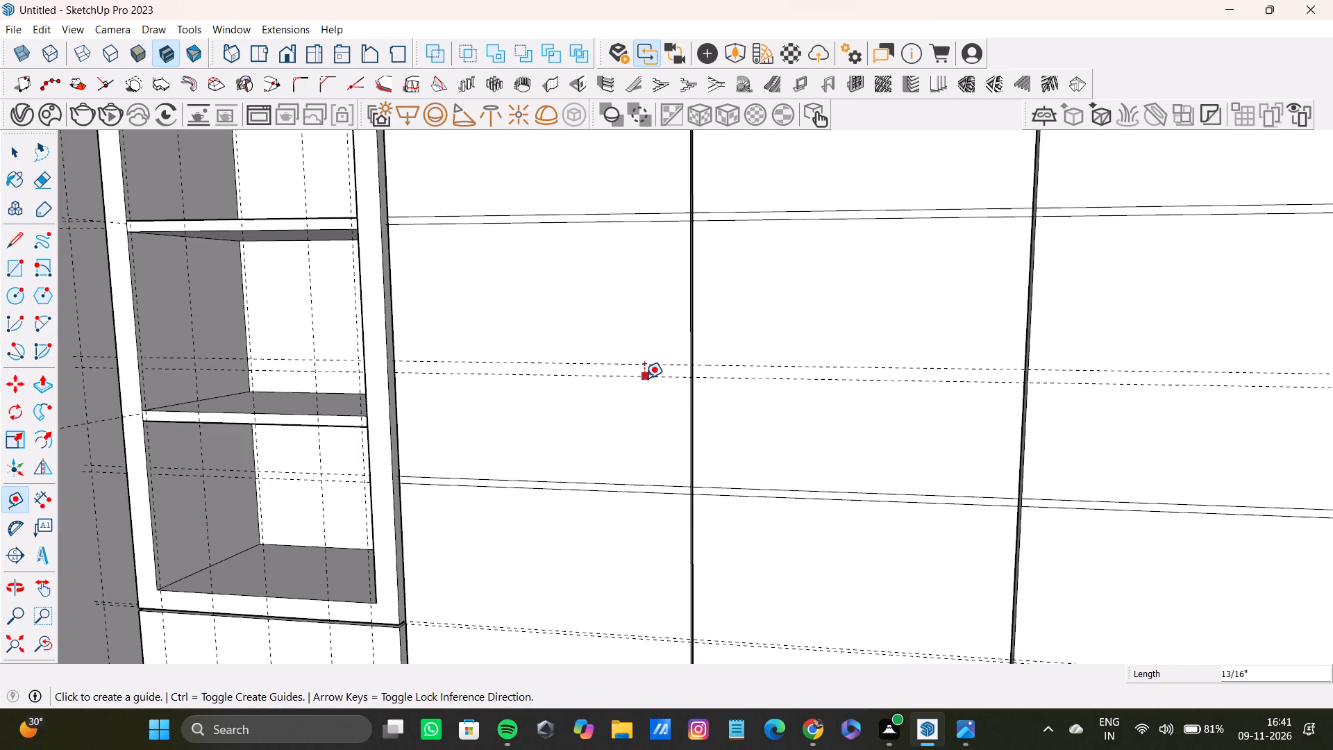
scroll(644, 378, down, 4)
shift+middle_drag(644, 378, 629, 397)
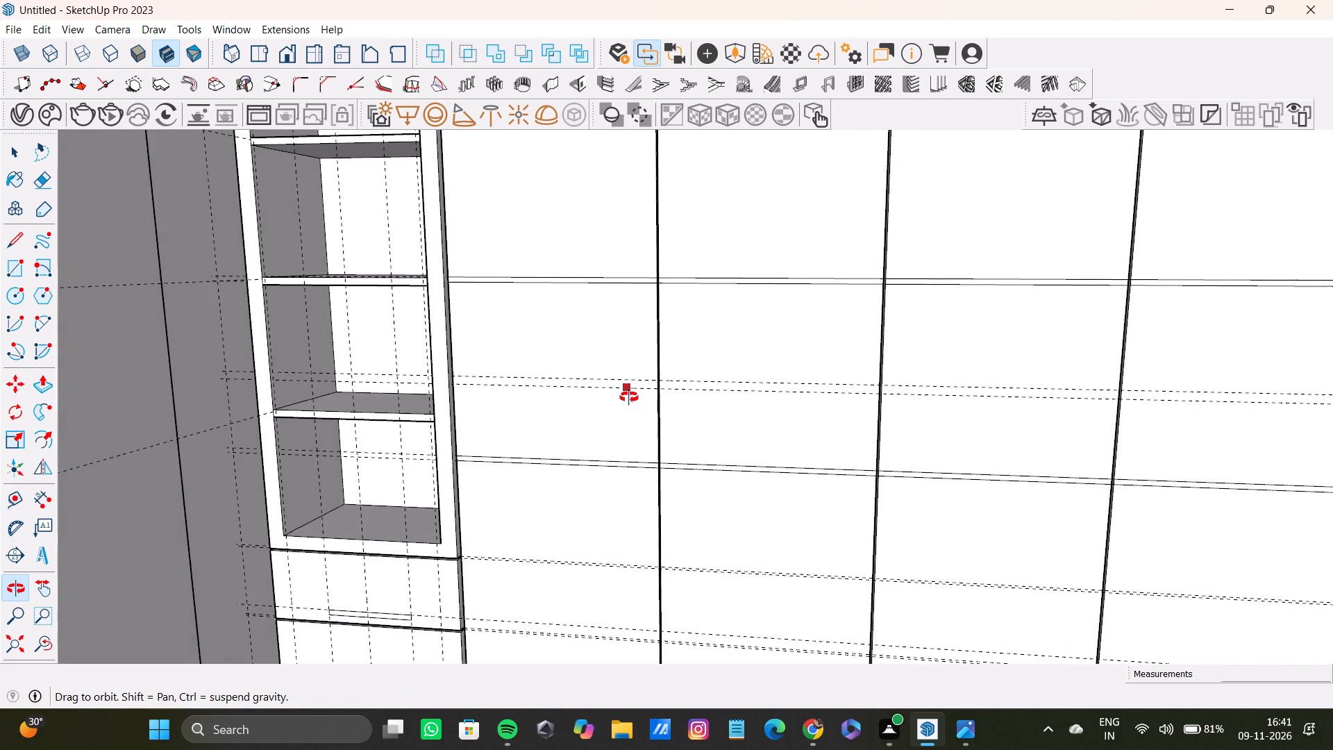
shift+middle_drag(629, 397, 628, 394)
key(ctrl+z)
Place a second guide about 5/8" below the horizontal guide on the wardrobe fronts.
ctrl+scroll(646, 371, up, 9)
click(651, 389)
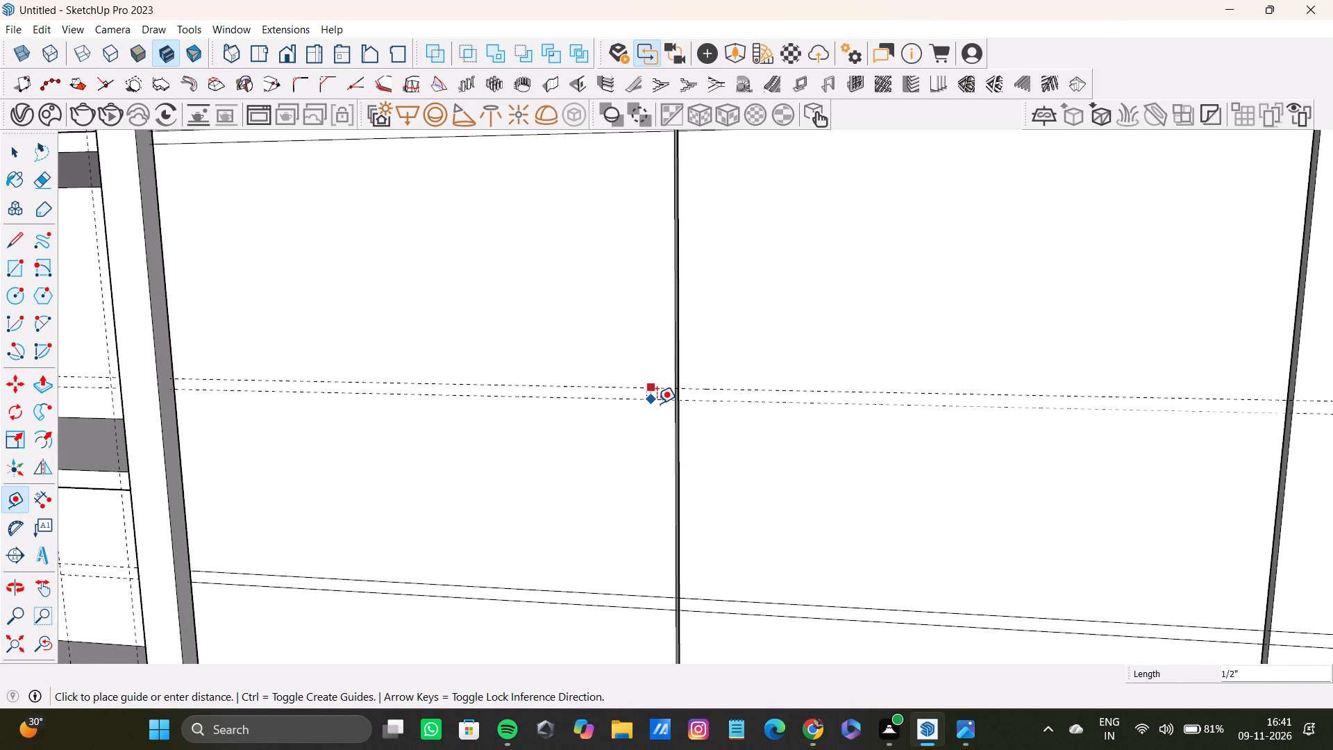
click(657, 405)
Draw a thin rectangle about 5/8" high between the two guides on the wardrobe front next to the niche, extending toward its far vertical edge.
scroll(618, 402, down, 4)
shift+middle_drag(618, 402, 622, 362)
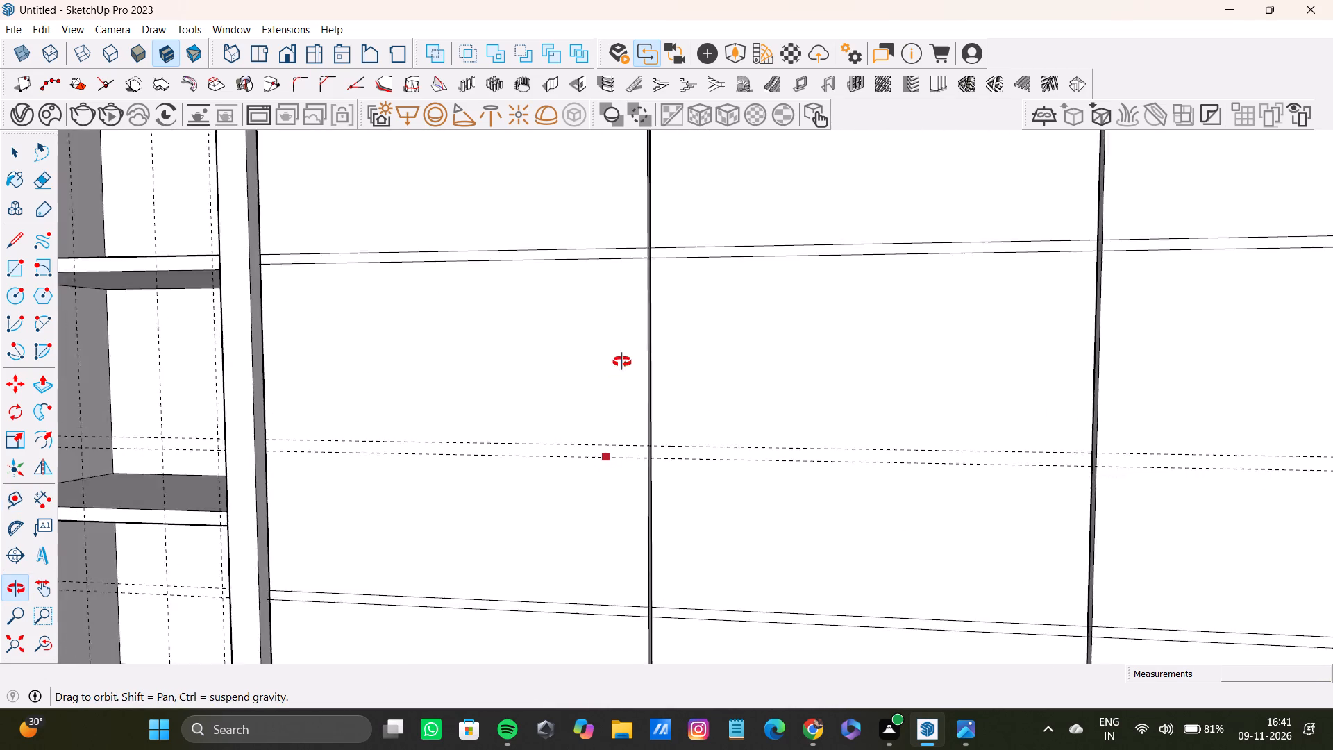
shift+middle_drag(622, 362, 710, 397)
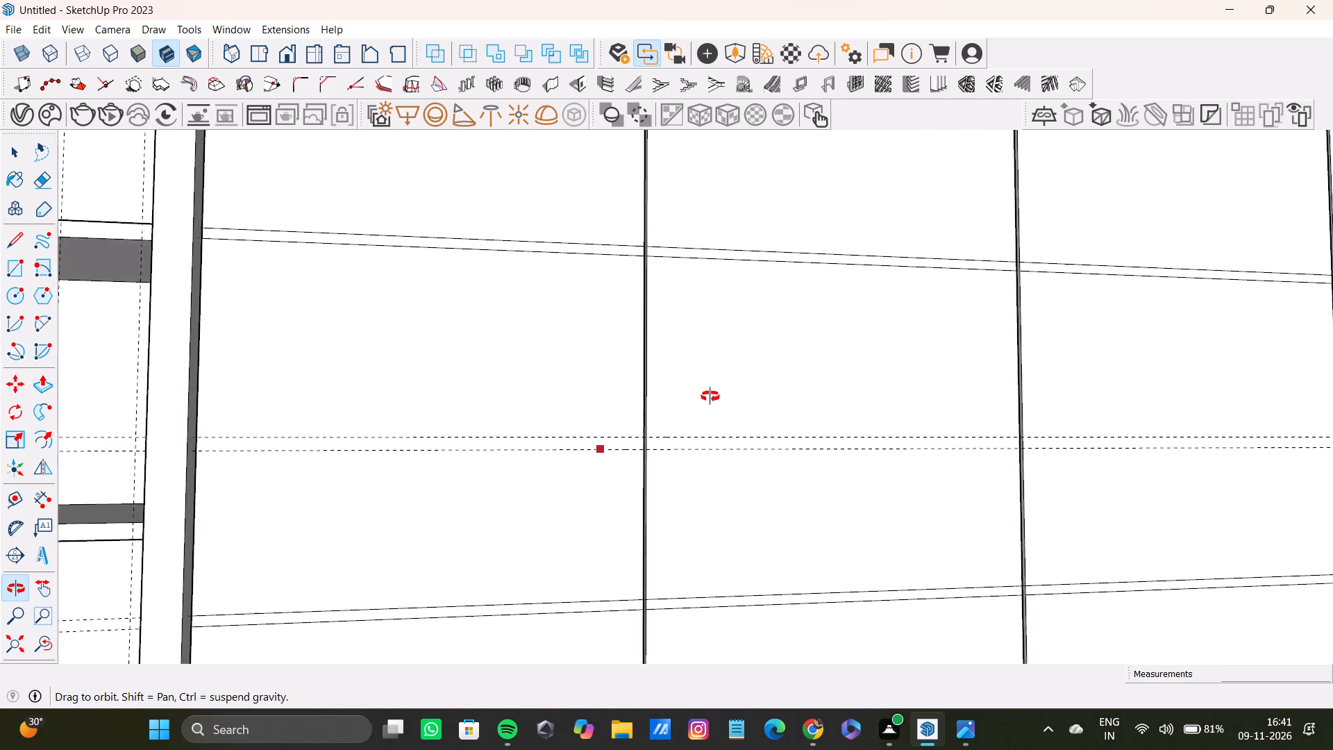
shift+middle_drag(710, 397, 699, 408)
key(r)
scroll(501, 444, up, 9)
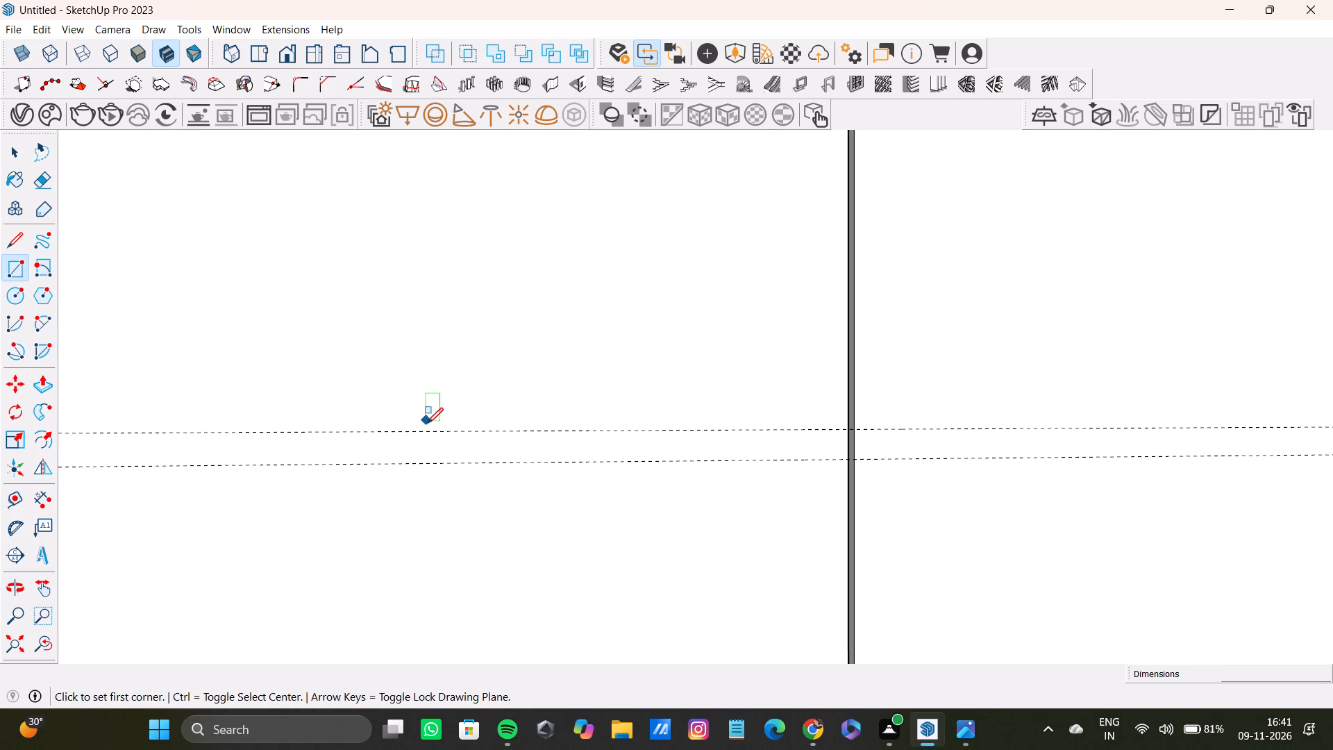
click(427, 431)
scroll(1007, 459, down, 2)
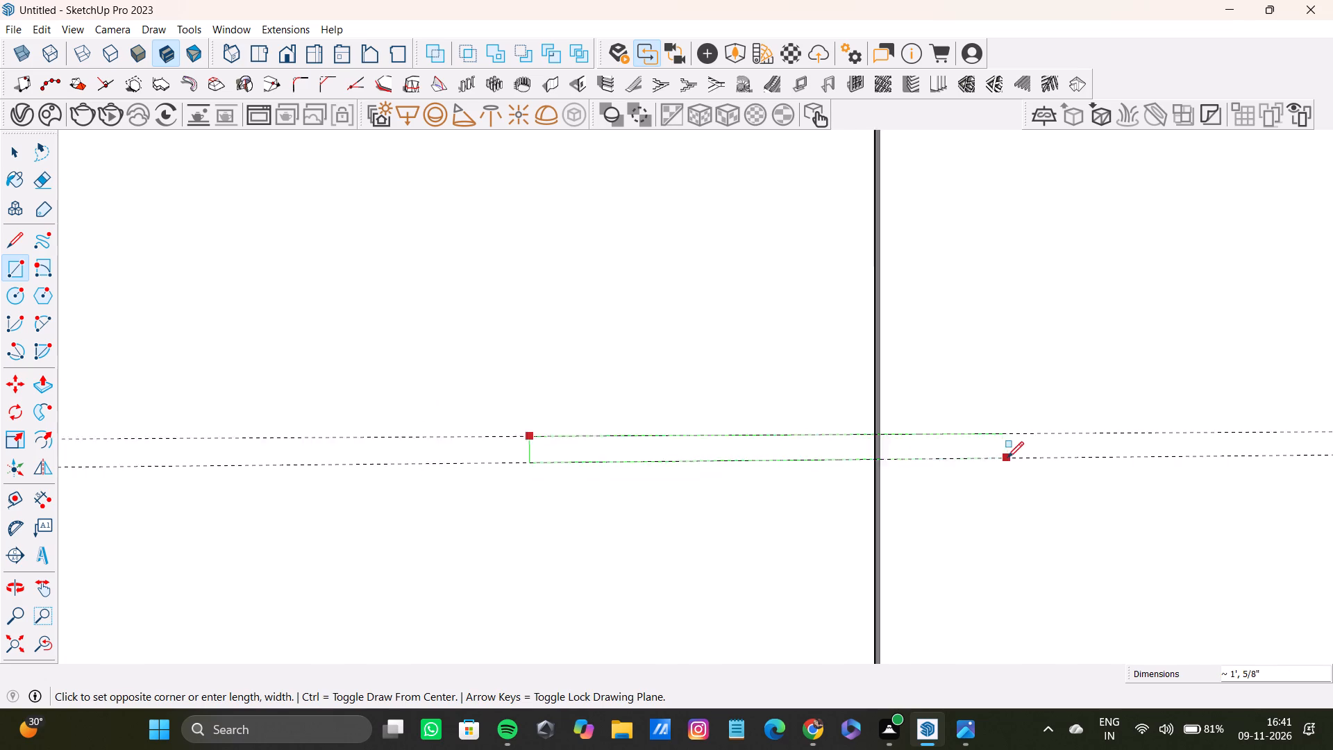
scroll(1007, 458, down, 3)
shift+middle_drag(1007, 456, 568, 419)
scroll(678, 429, down, 4)
middle_drag(689, 431, 386, 427)
scroll(578, 448, down, 3)
middle_drag(588, 449, 646, 494)
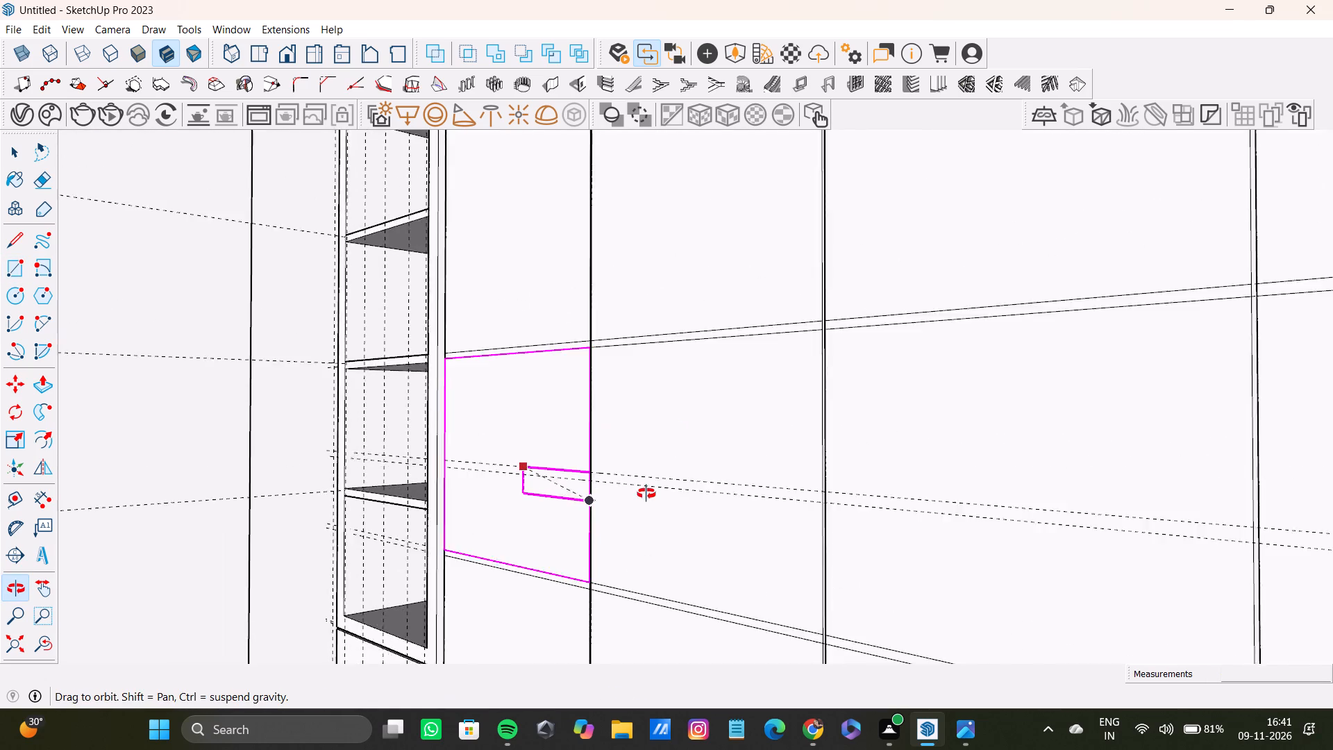
middle_drag(646, 494, 762, 487)
scroll(517, 465, up, 4)
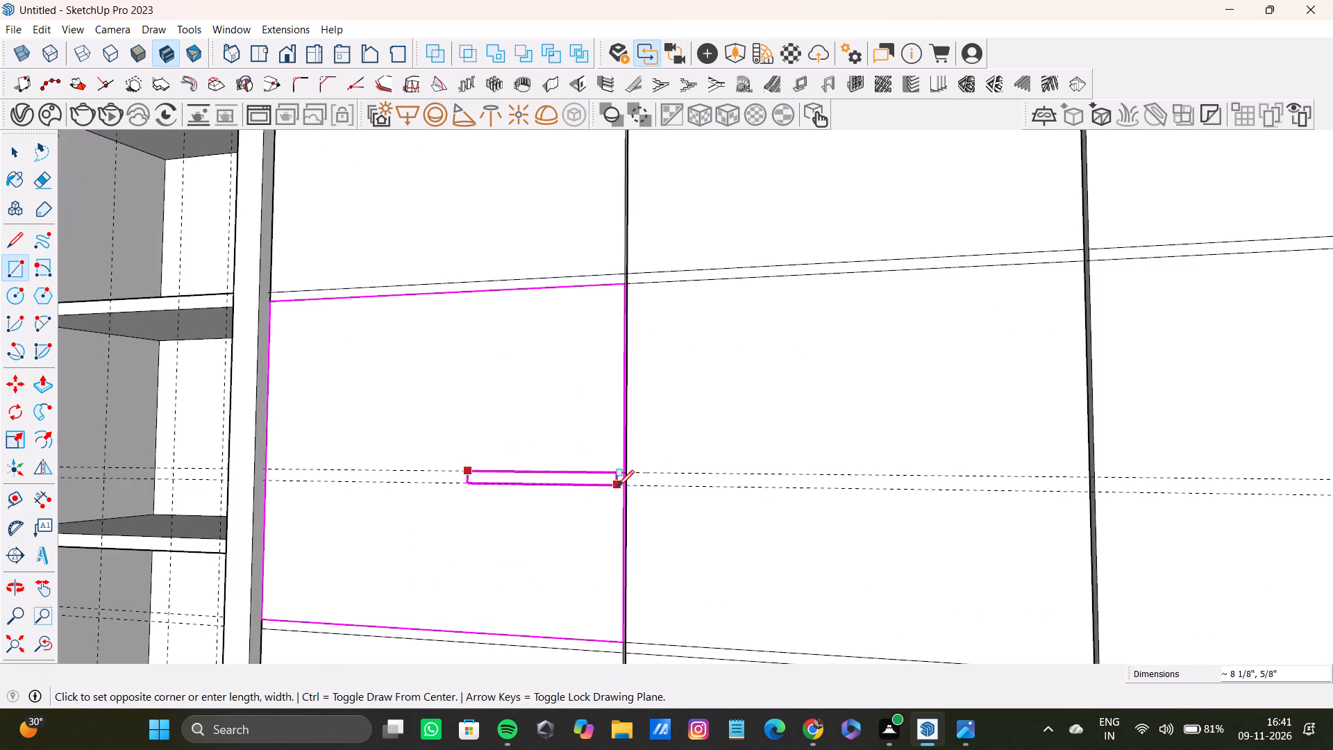
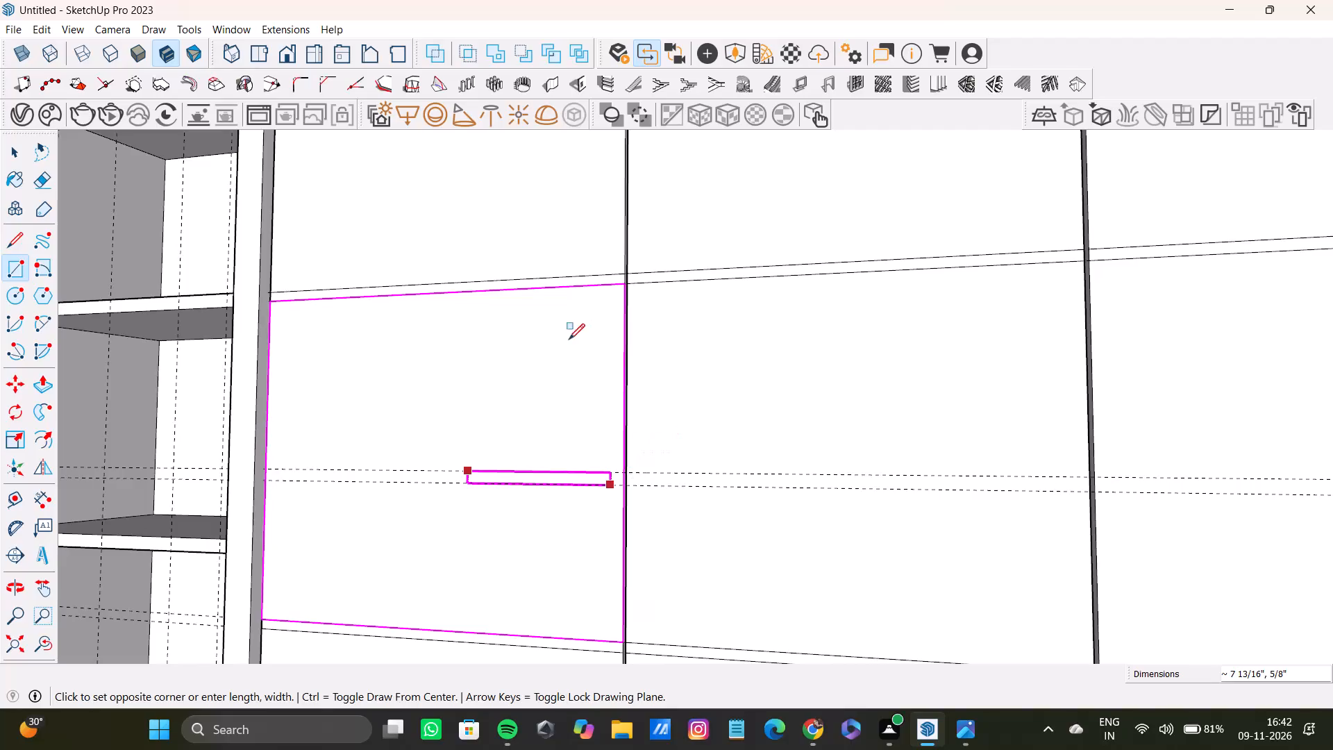
Finish the thin rectangle between the two guides, about 1' 7" by 5/8", spanning the gap onto the adjacent wardrobe front.
scroll(751, 592, down, 8)
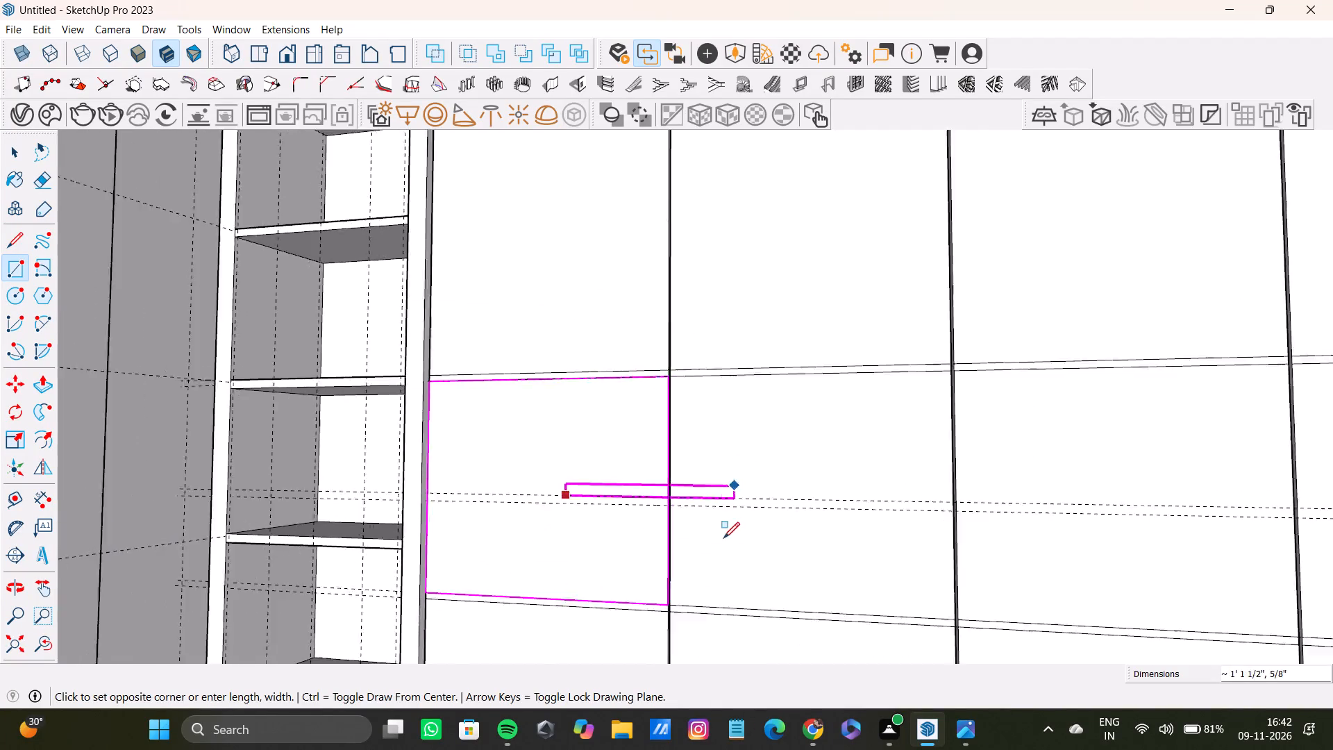
scroll(723, 538, down, 5)
shift+middle_drag(710, 529, 644, 551)
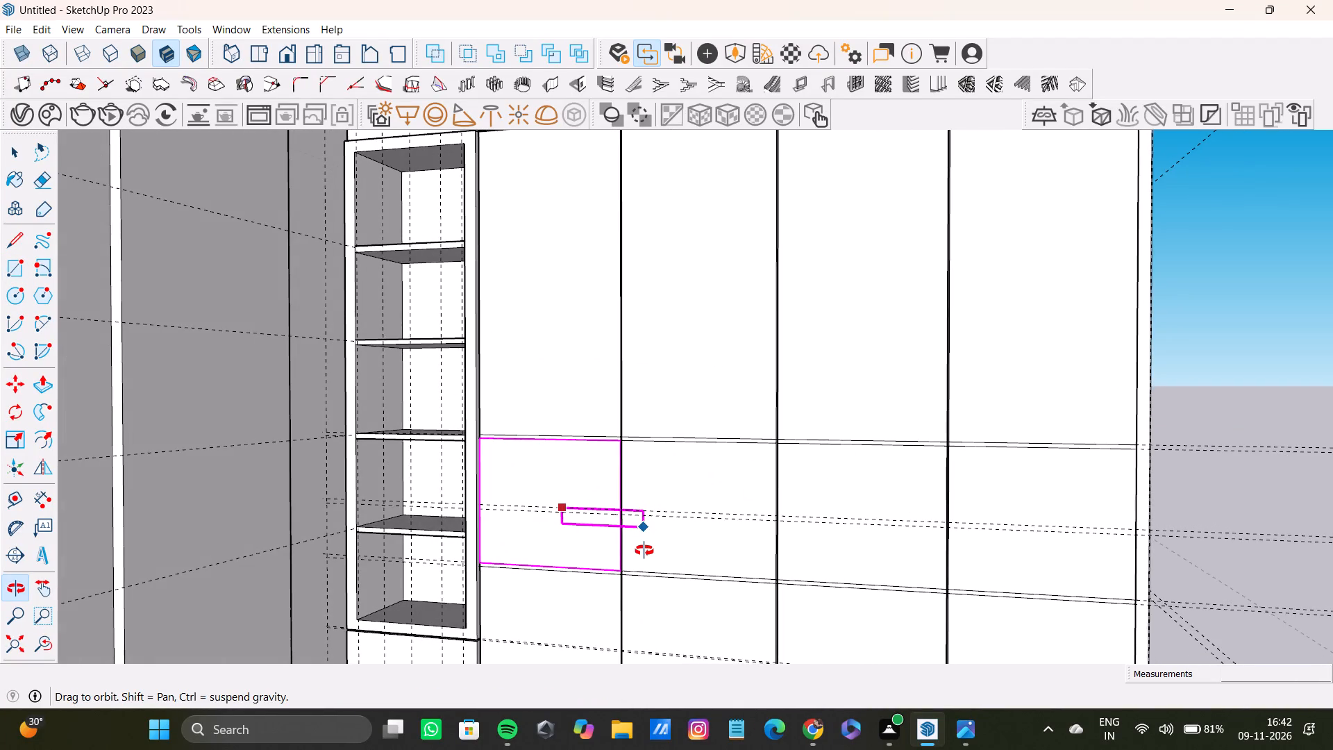
shift+middle_drag(644, 551, 639, 483)
scroll(639, 451, up, 5)
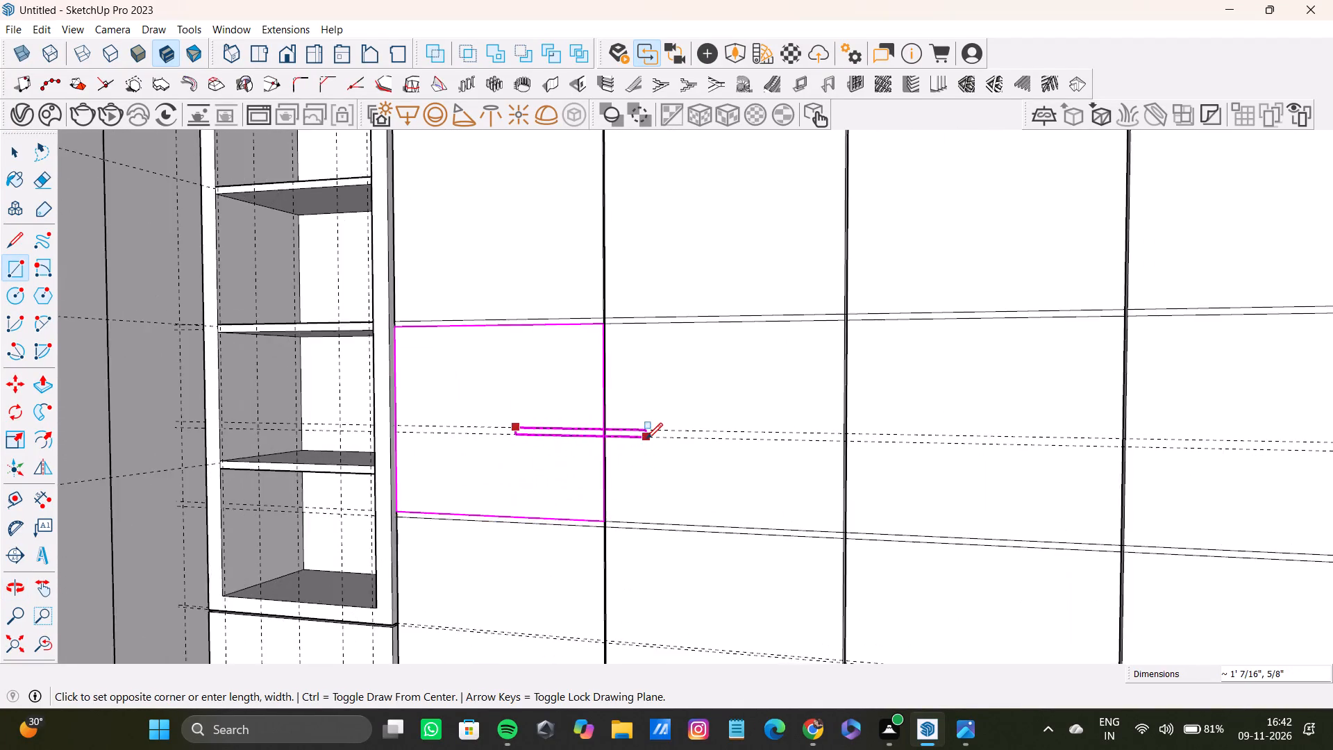
scroll(646, 439, up, 2)
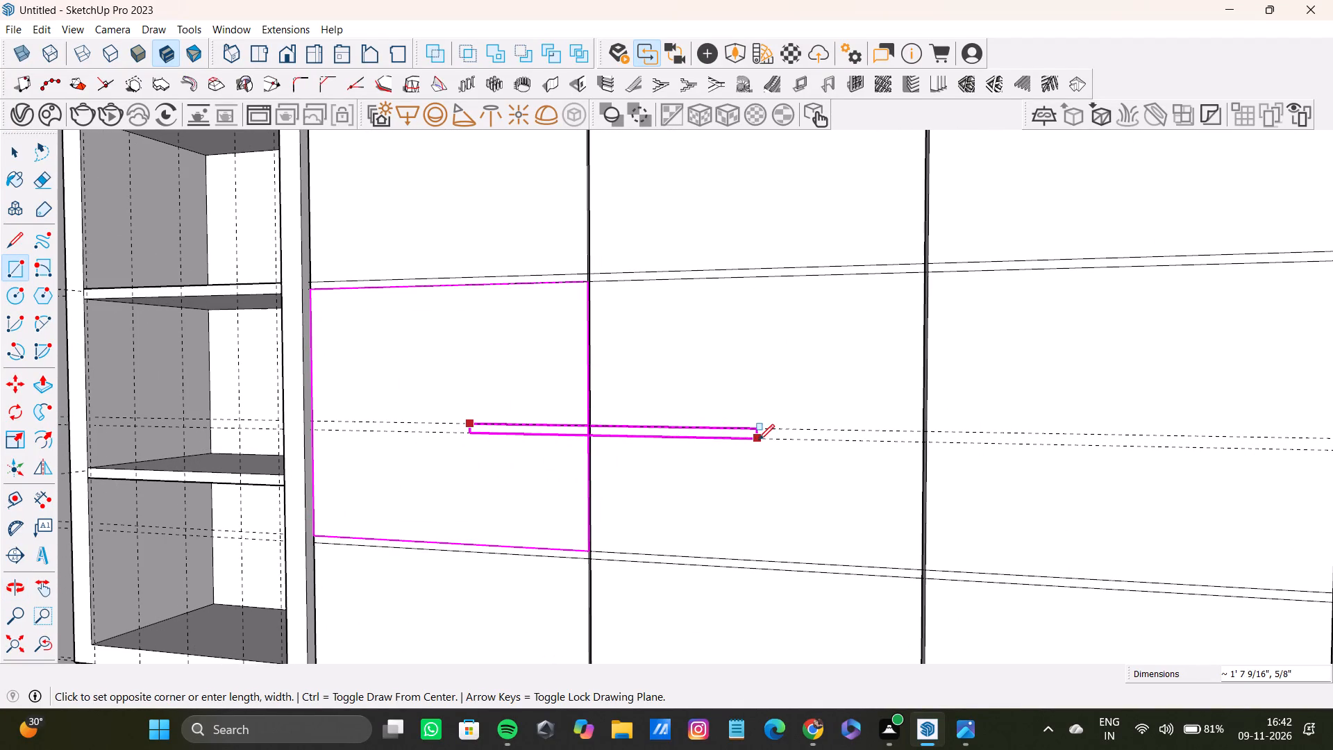
click(746, 440)
Delete the small piece of the thin rectangle's face that bridges the gap between the two wardrobe fronts.
scroll(696, 443, down, 8)
middle_drag(677, 448, 736, 520)
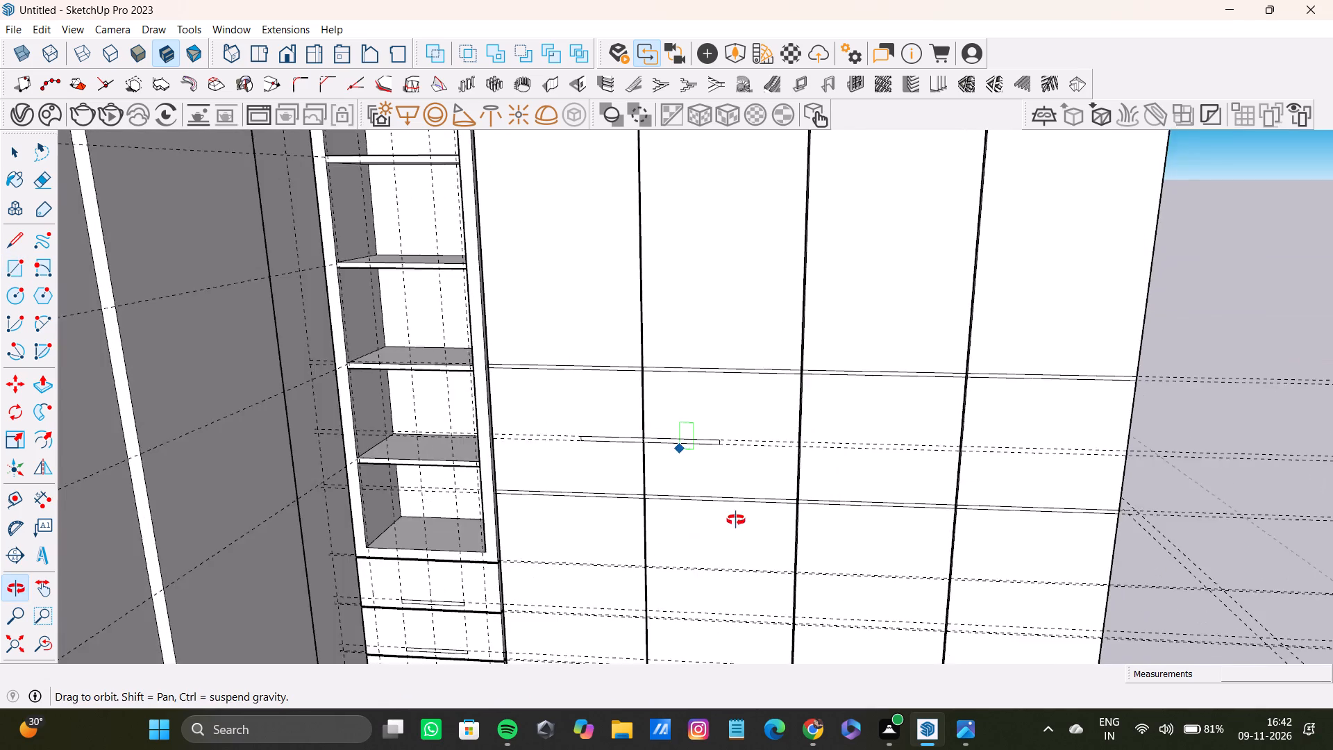
middle_drag(736, 520, 734, 512)
scroll(601, 439, up, 20)
scroll(601, 439, up, 7)
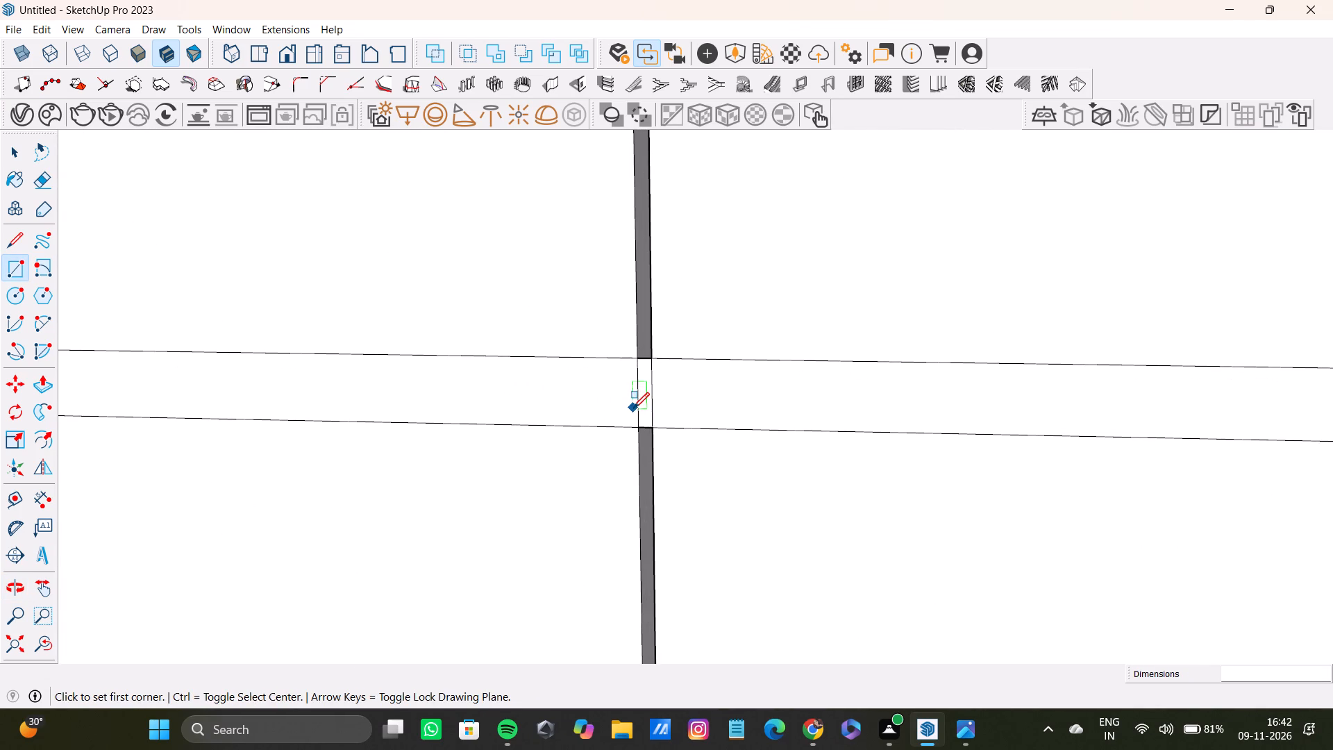
shift+middle_drag(634, 406, 625, 415)
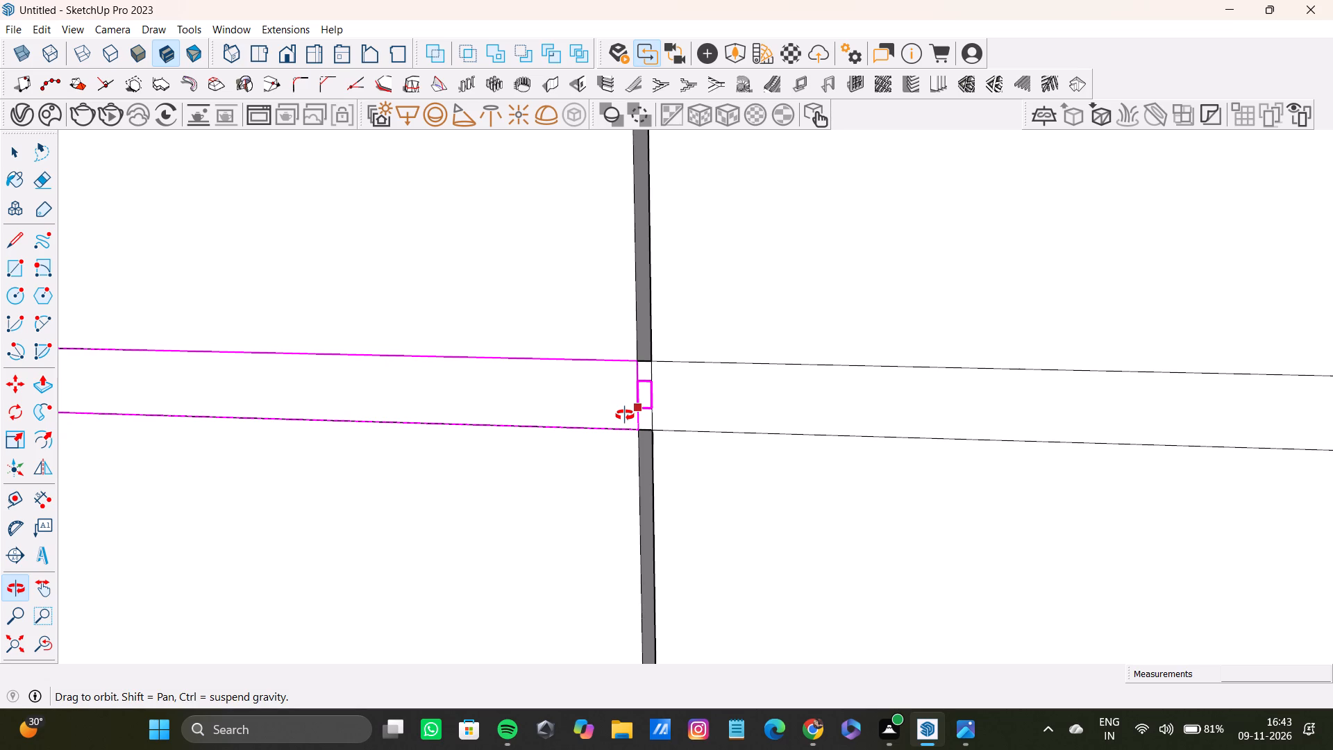
shift+middle_drag(625, 415, 624, 423)
scroll(635, 400, up, 8)
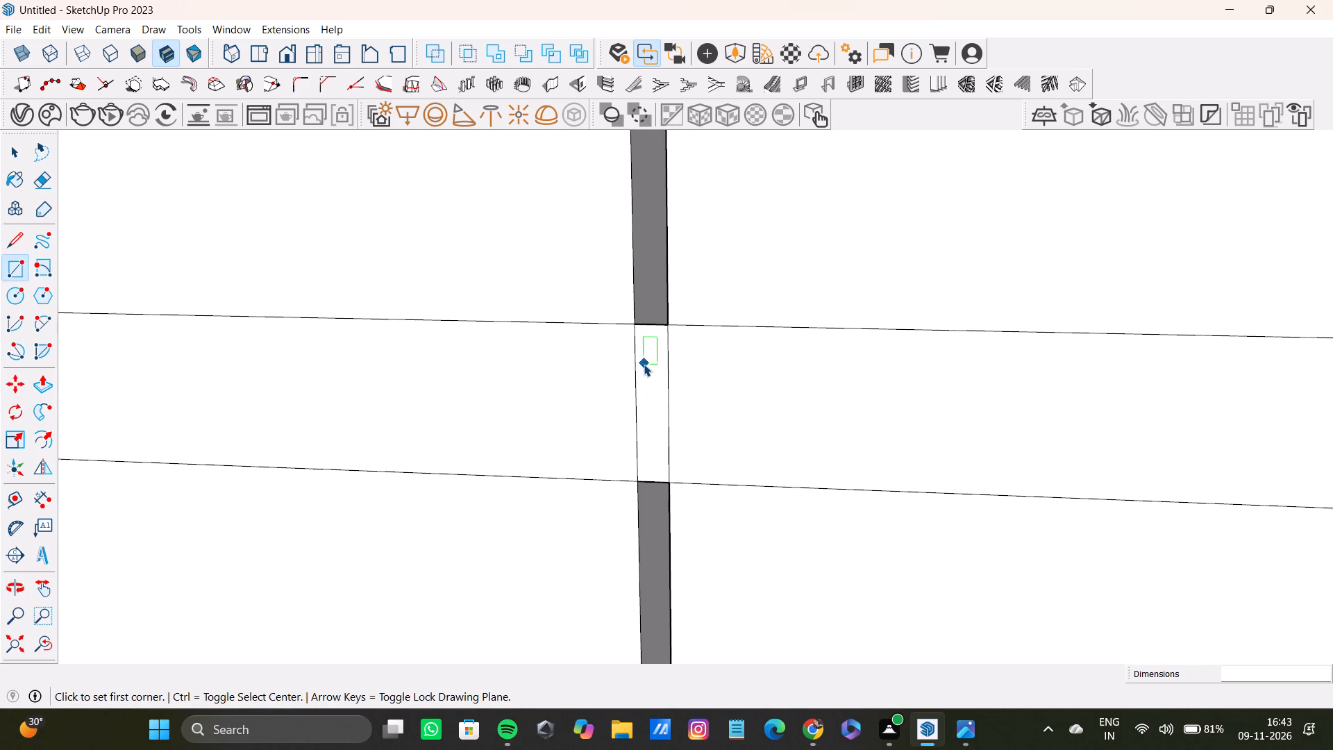
key(space)
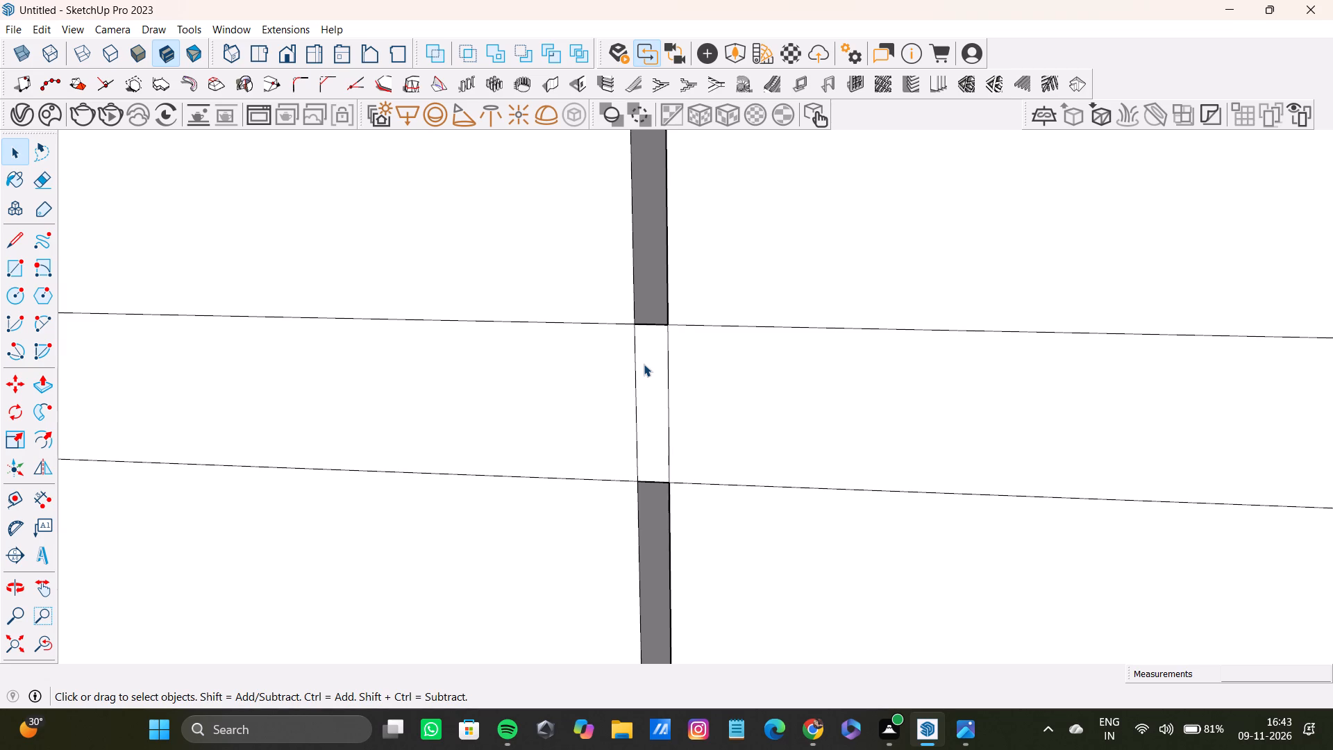
scroll(644, 392, down, 20)
scroll(644, 392, down, 4)
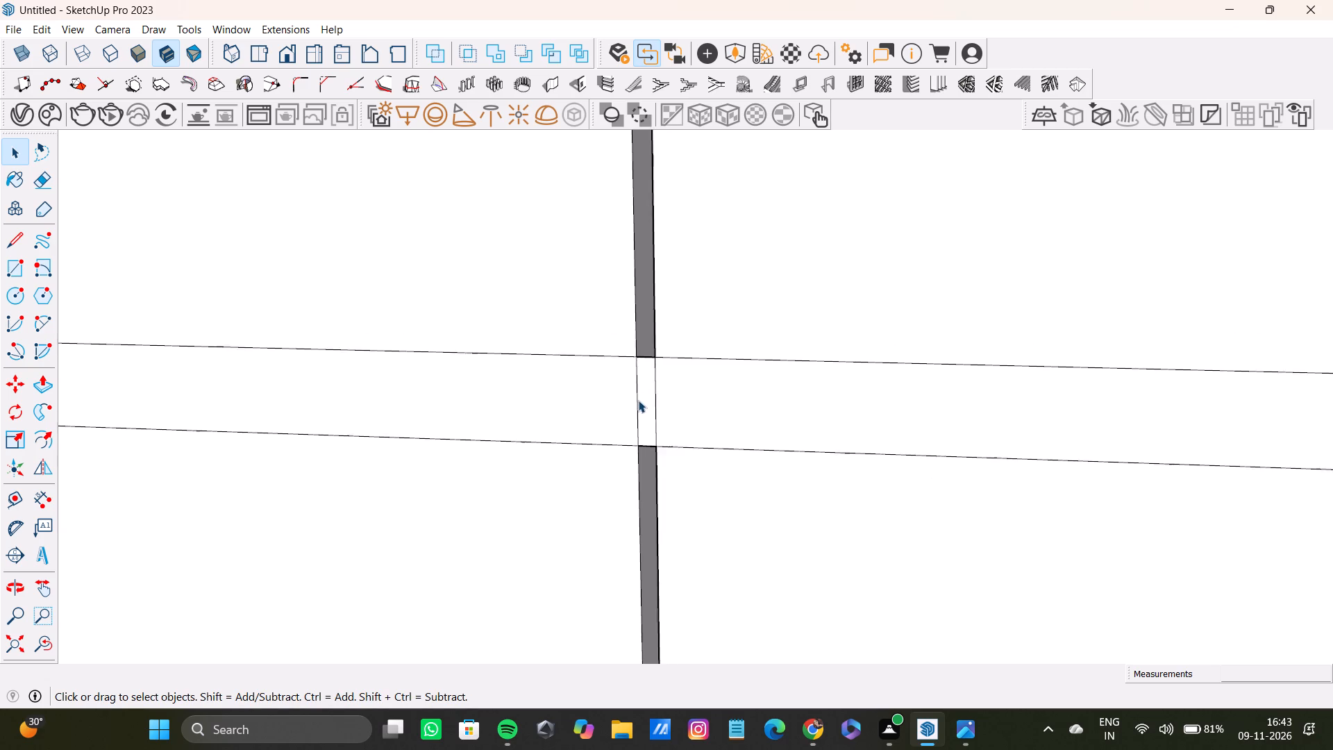
scroll(638, 400, down, 2)
shift+middle_drag(637, 403, 619, 490)
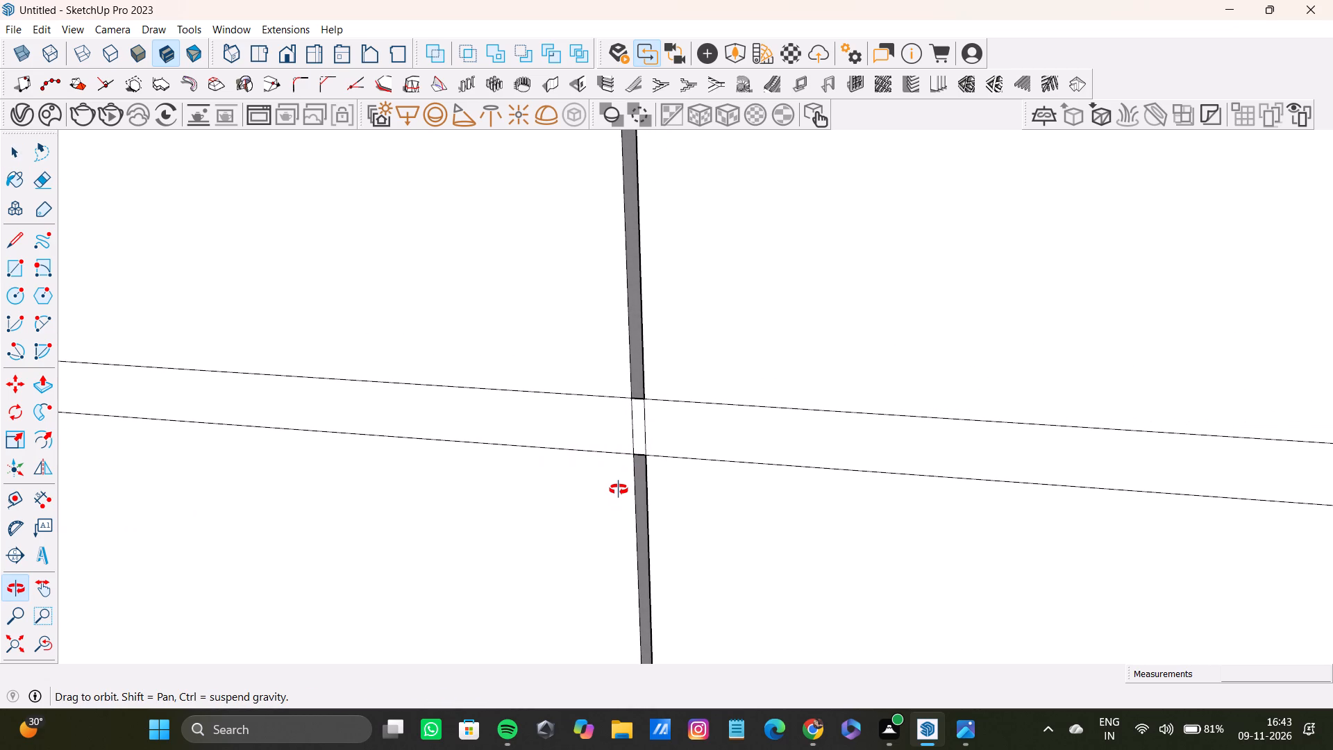
shift+middle_drag(619, 490, 611, 485)
scroll(630, 422, up, 10)
click(644, 401)
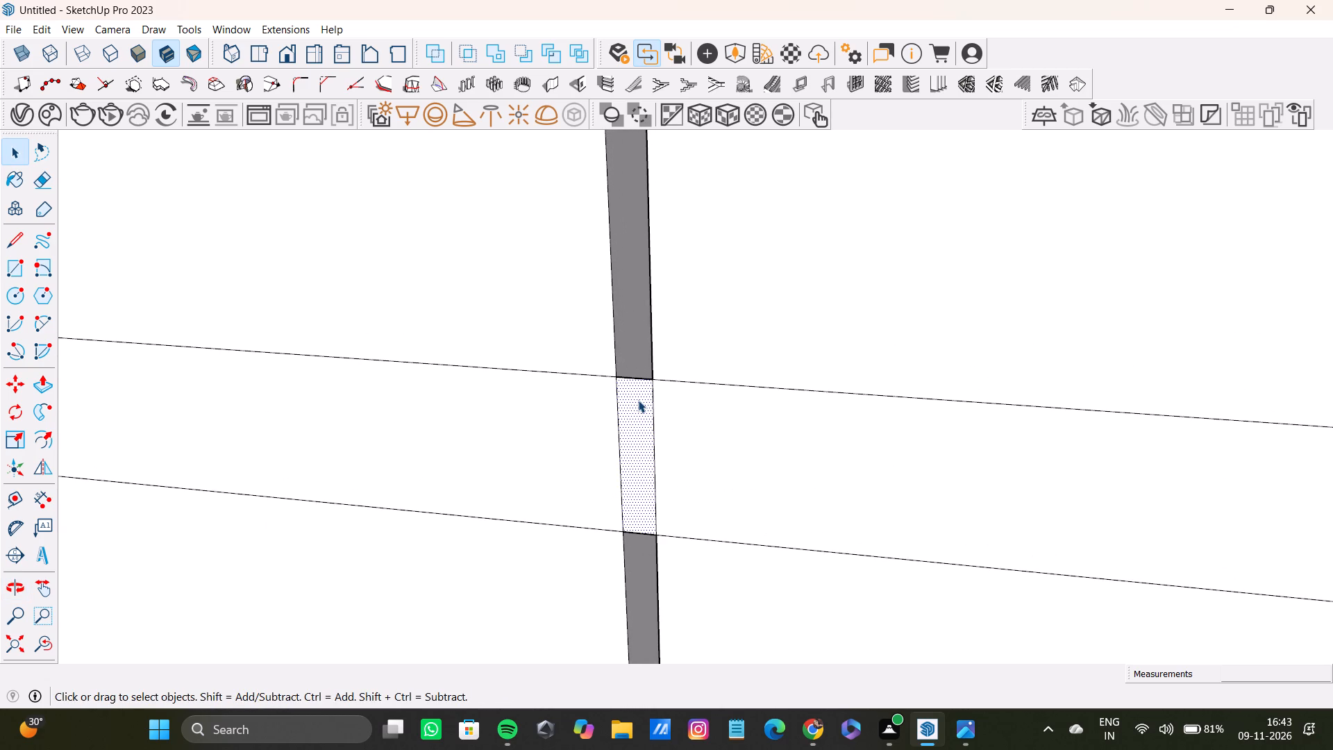
key(Delete)
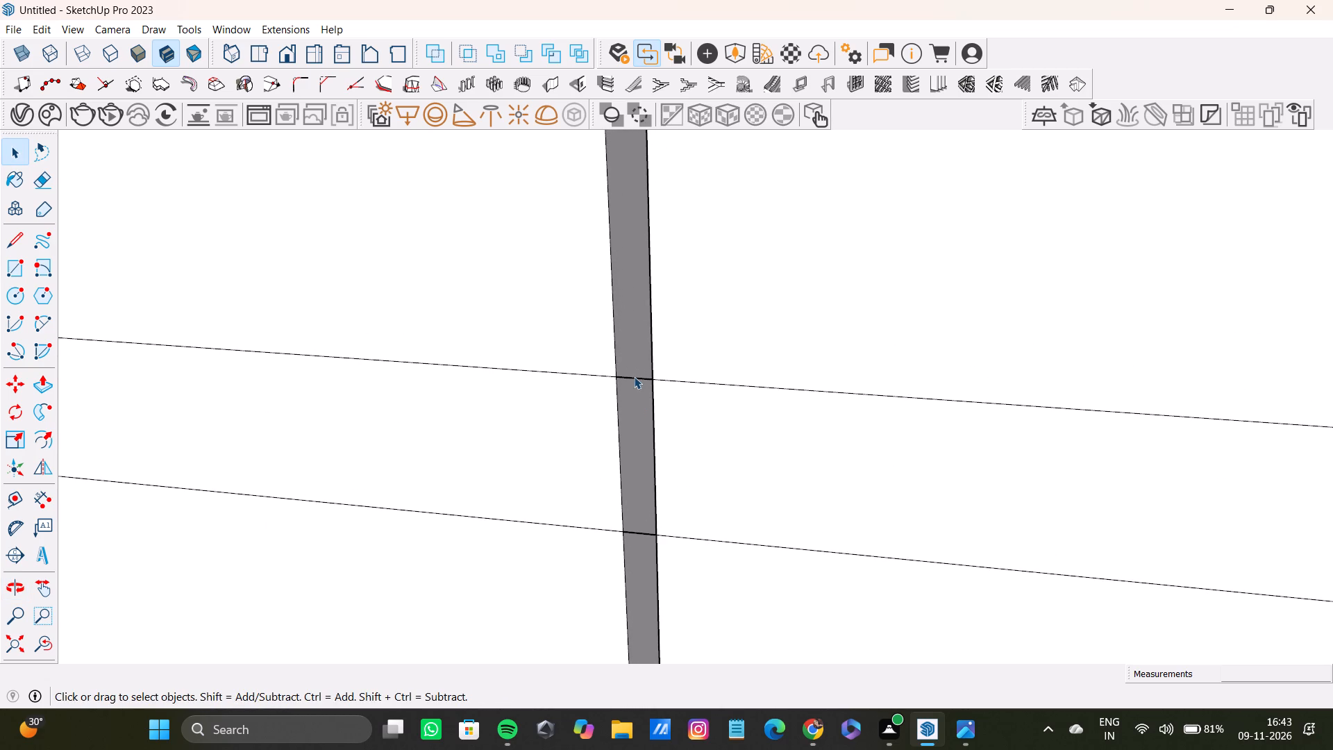
Delete the upper and lower edge segments of the thin rectangle that cross the gap between the fronts.
scroll(634, 376, up, 6)
click(650, 384)
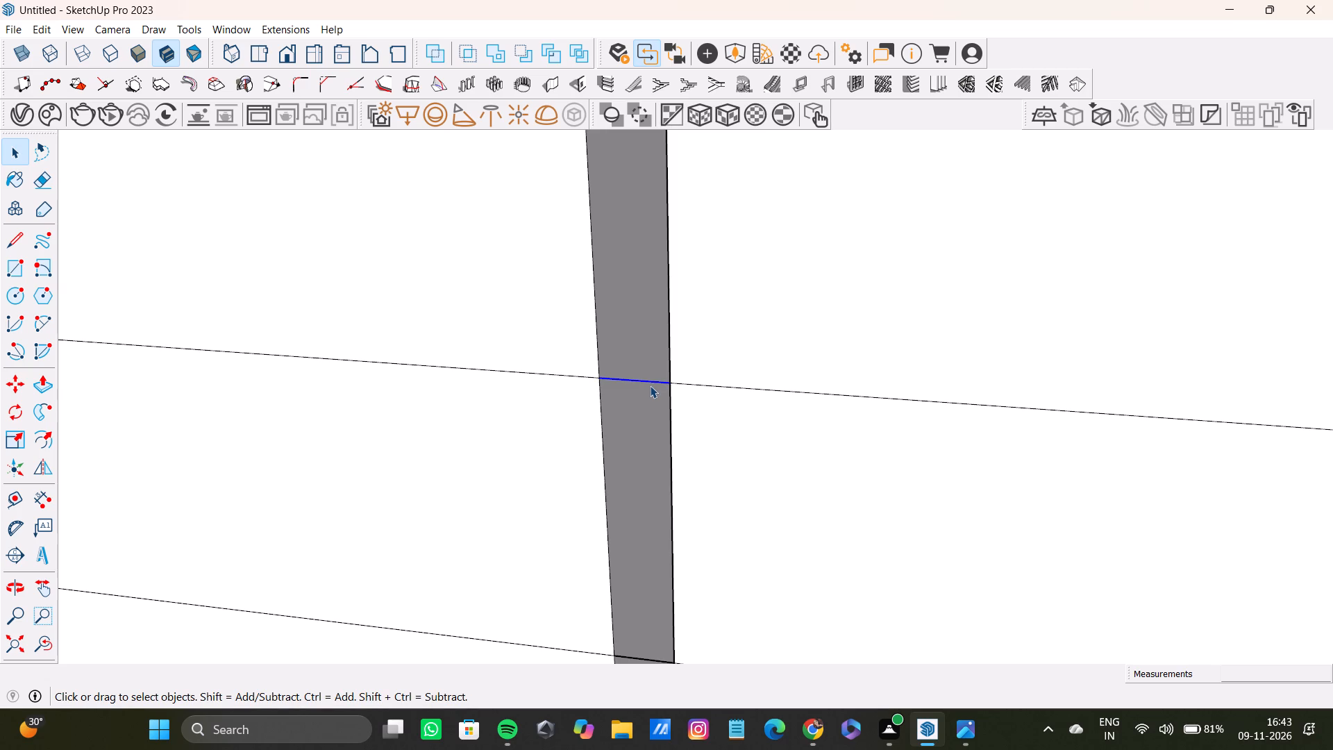
key(Delete)
scroll(614, 385, down, 7)
shift+middle_drag(598, 424, 614, 356)
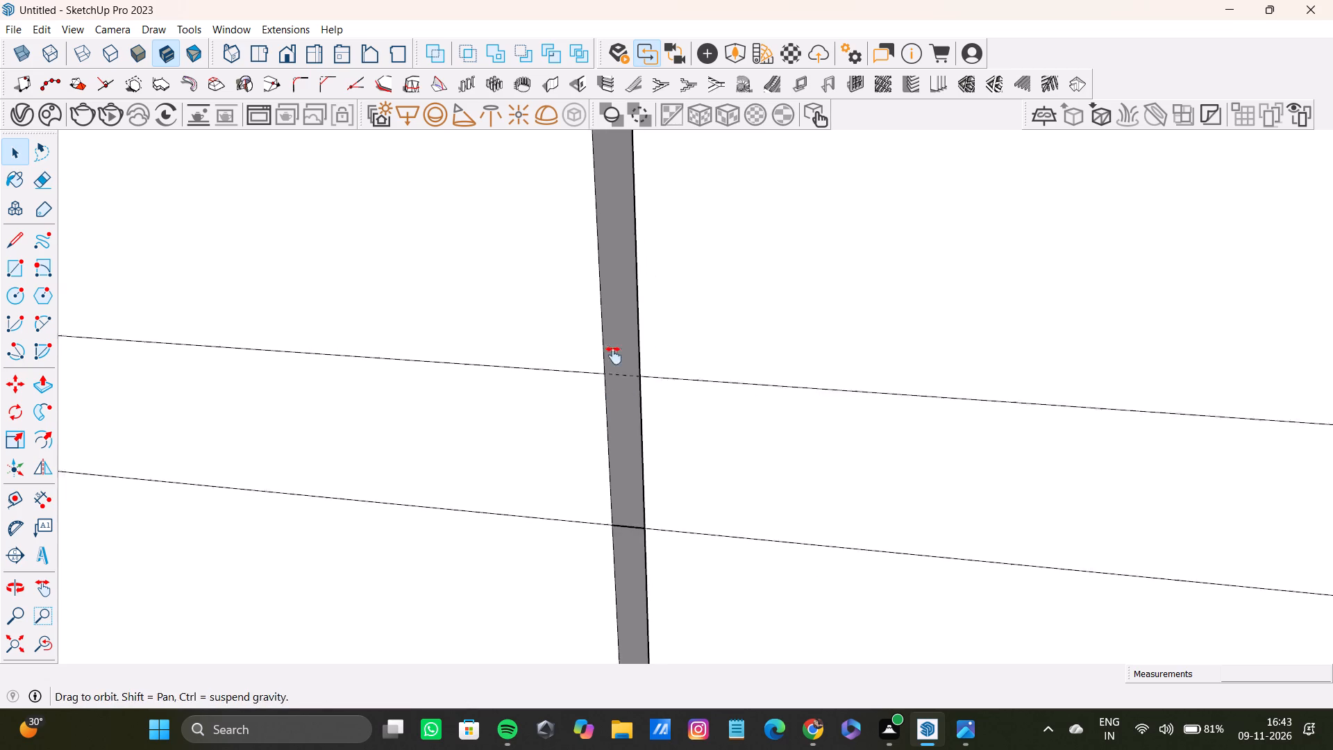
shift+middle_drag(614, 356, 621, 342)
scroll(648, 501, up, 8)
click(653, 424)
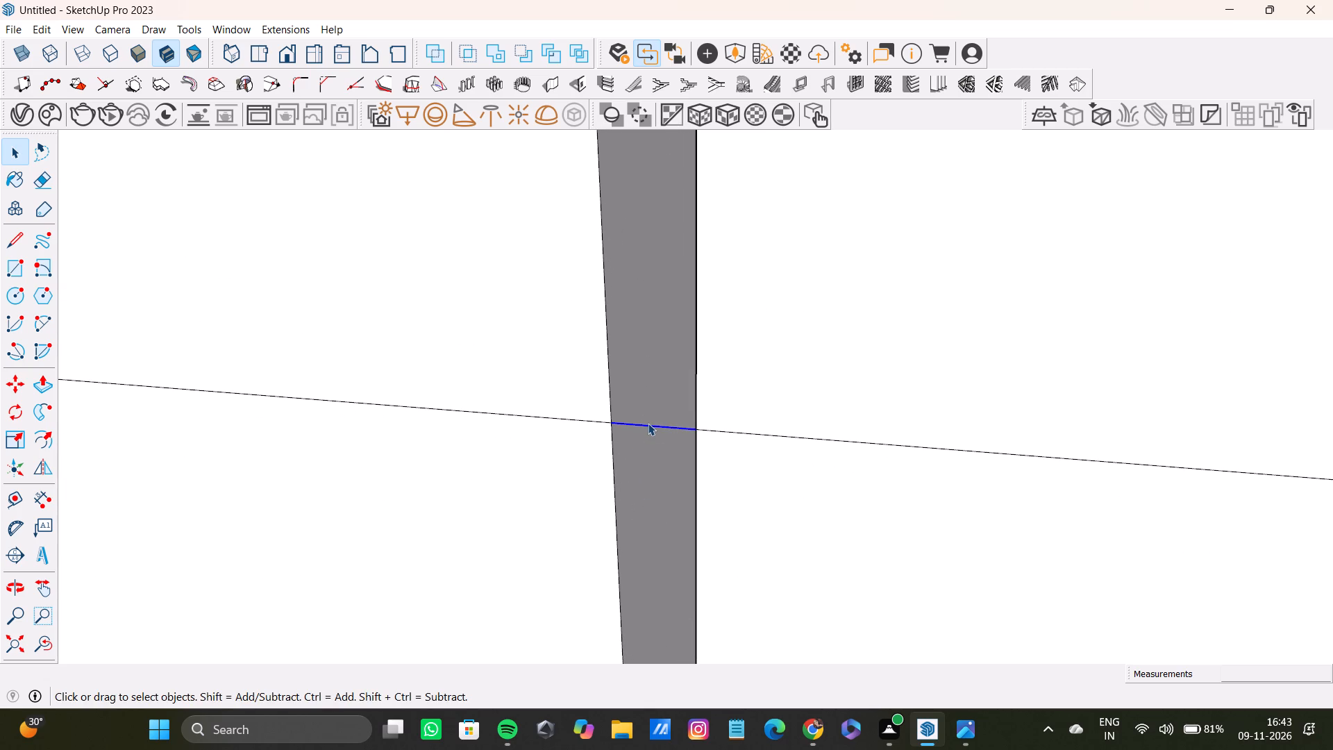
key(Delete)
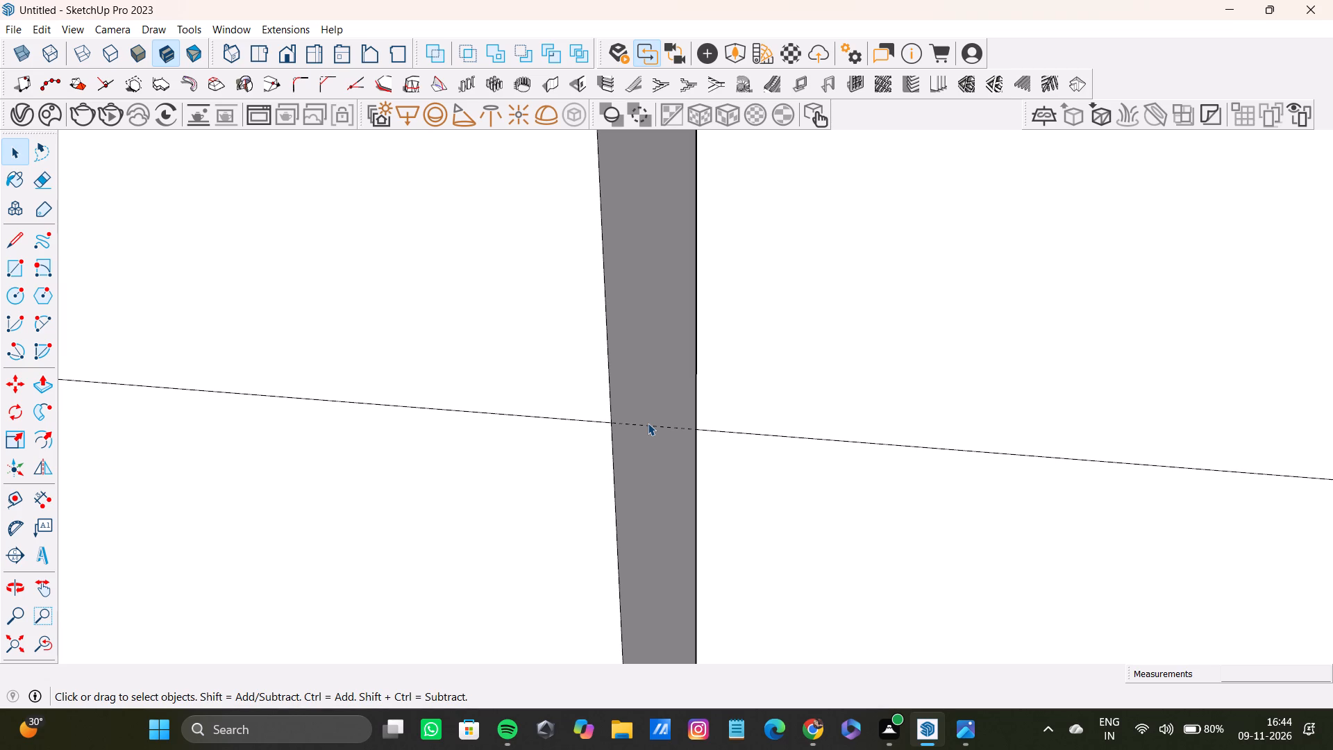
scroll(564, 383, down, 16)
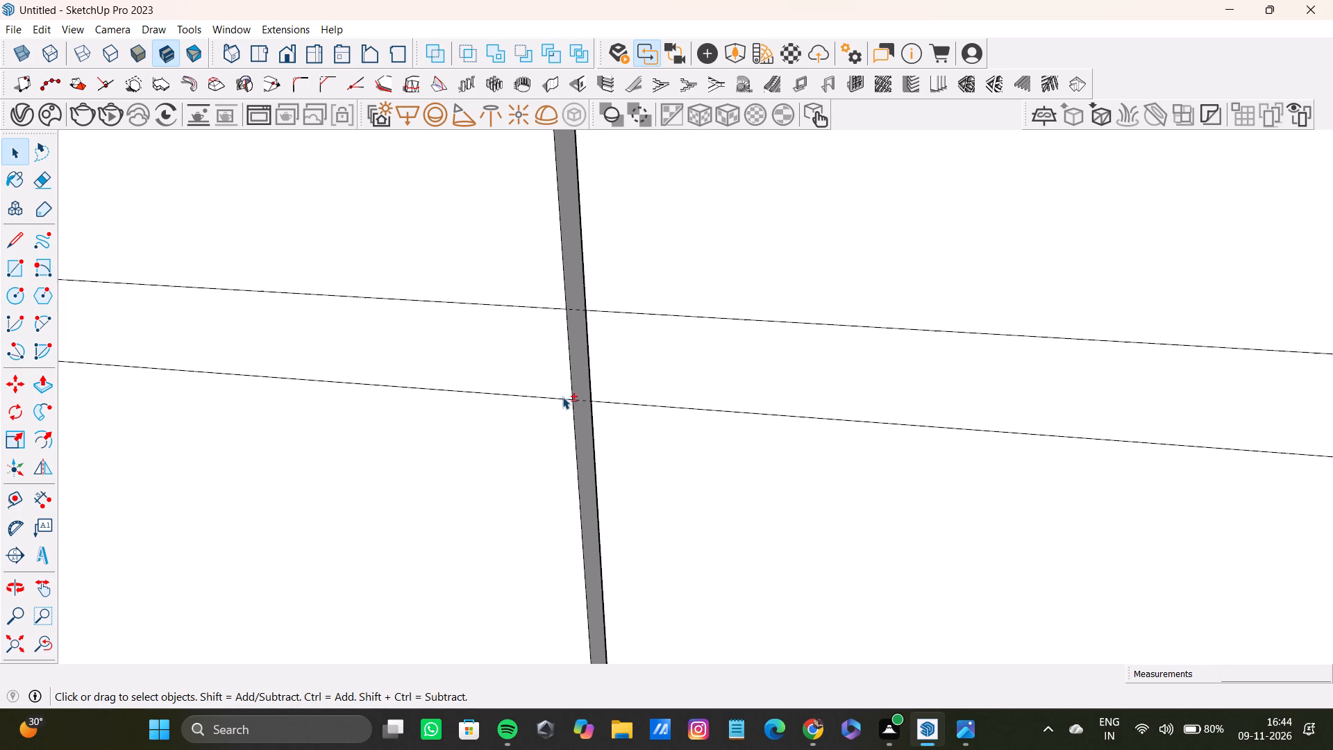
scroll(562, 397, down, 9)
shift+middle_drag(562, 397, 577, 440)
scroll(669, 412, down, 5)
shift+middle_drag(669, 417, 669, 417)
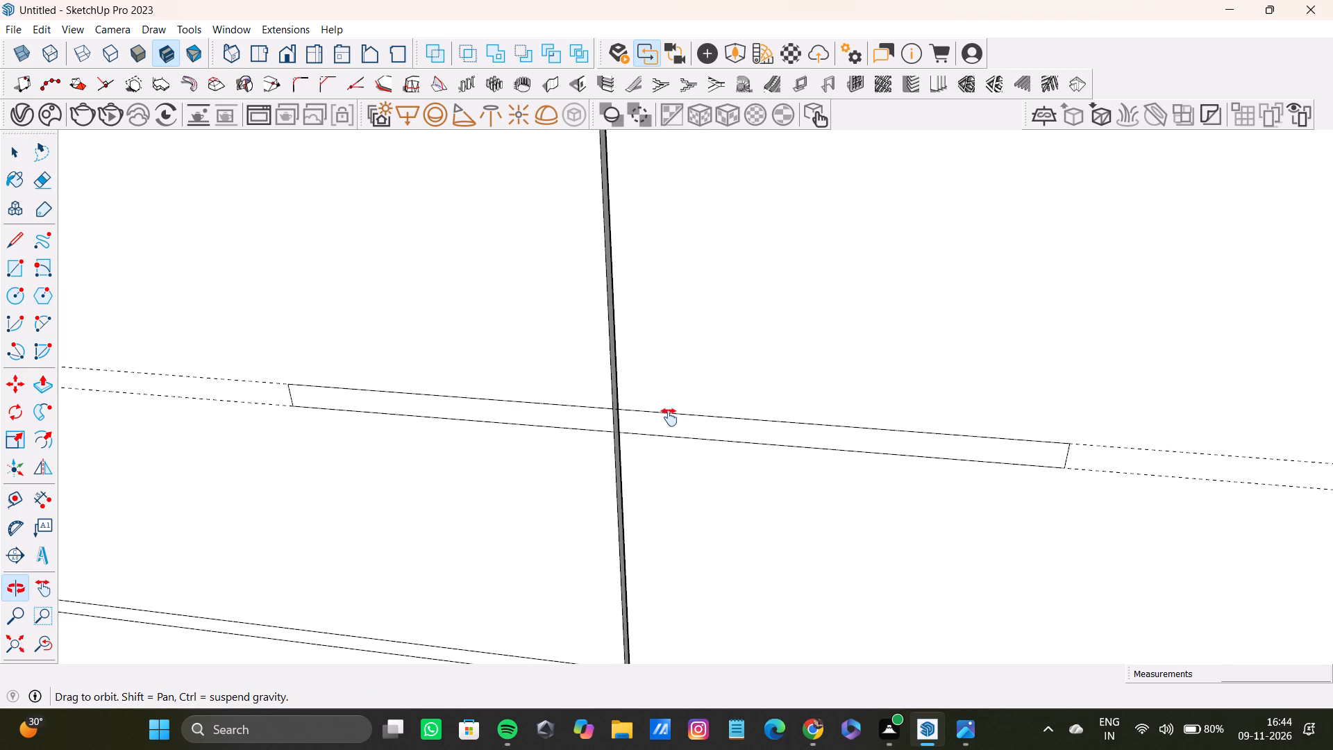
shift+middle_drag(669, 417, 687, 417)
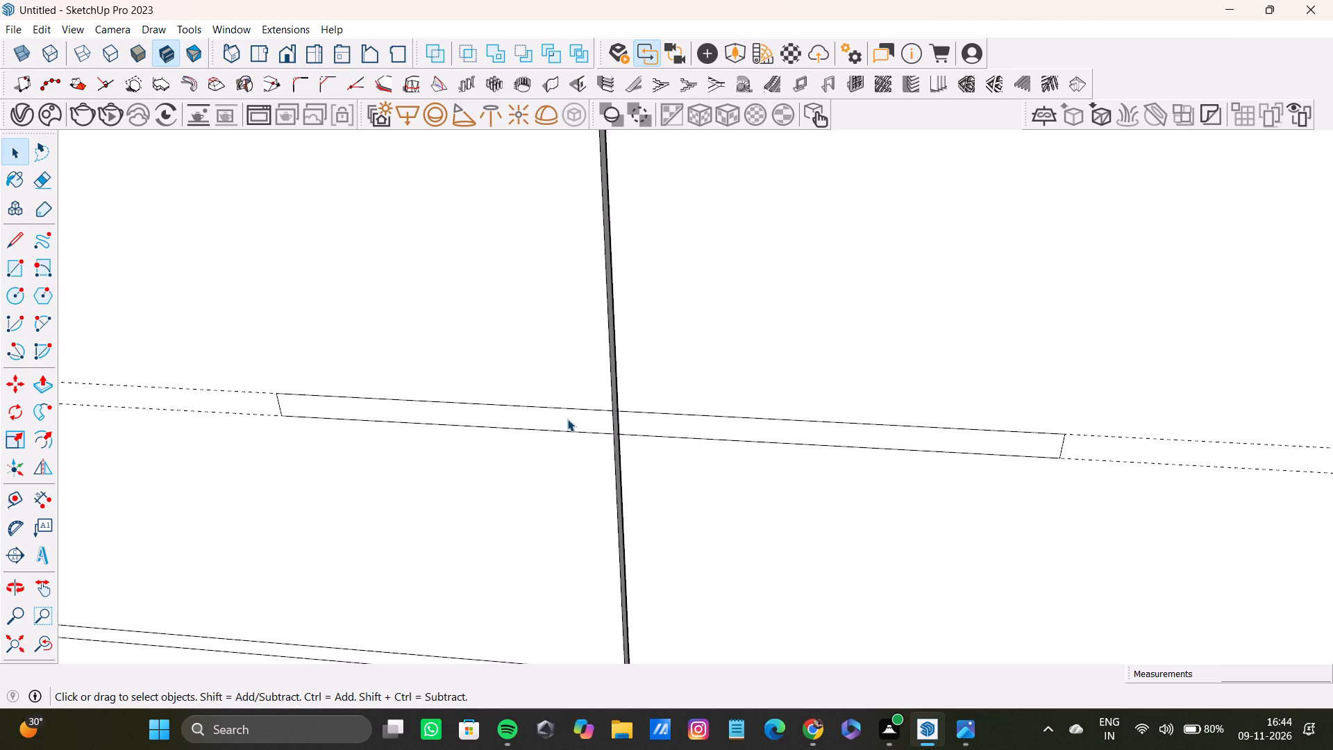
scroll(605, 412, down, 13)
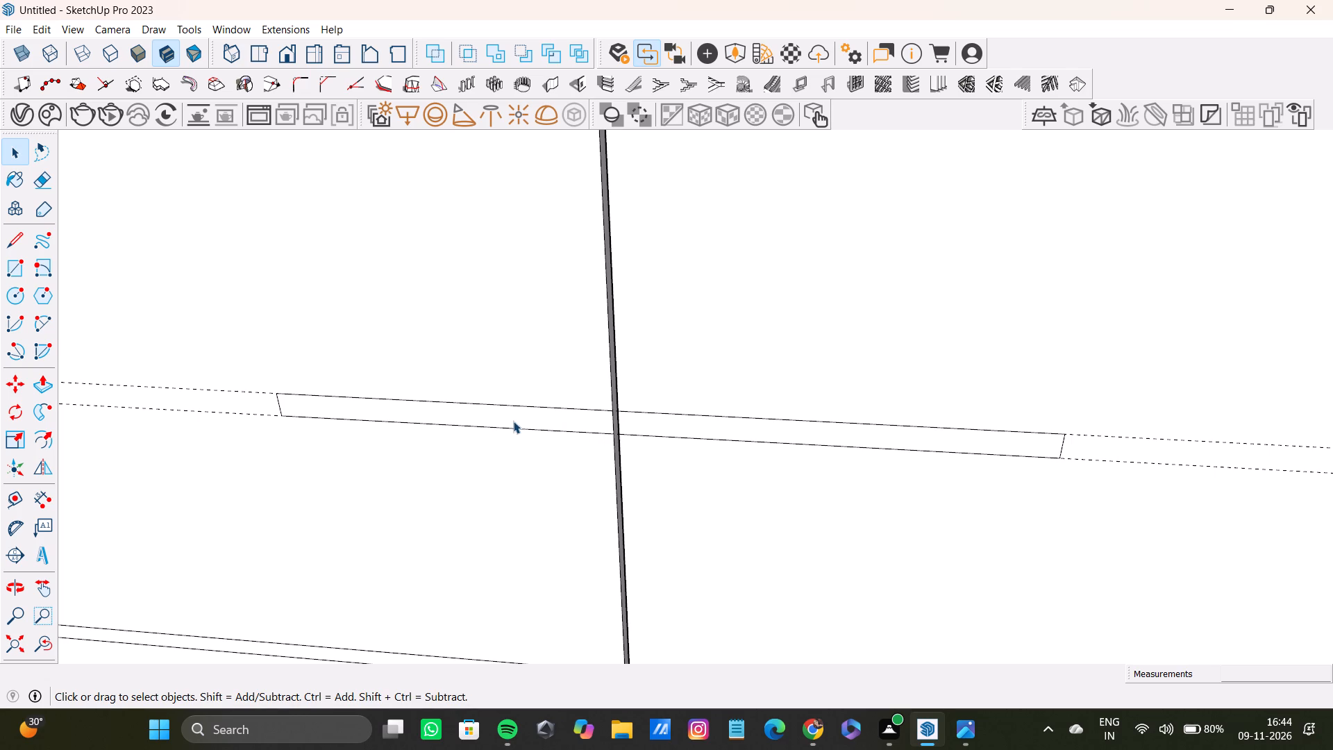
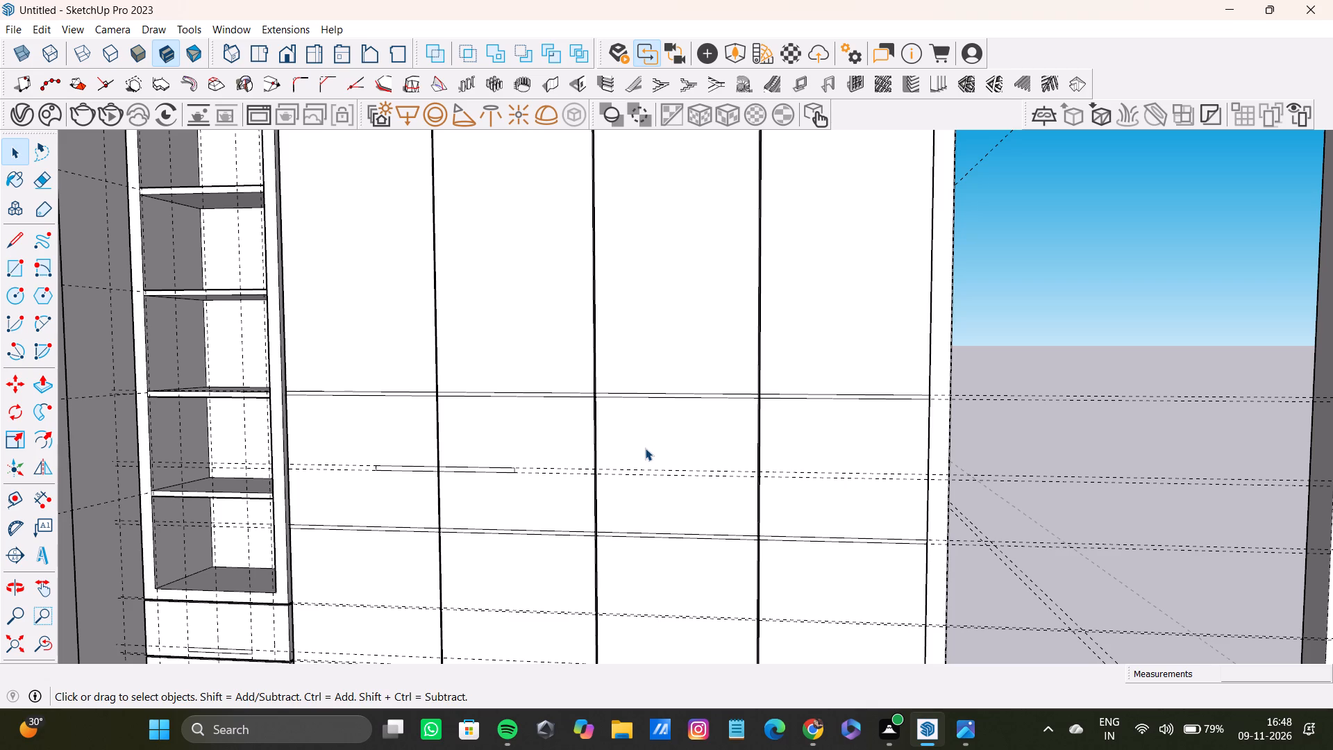
Place a vertical guide on the third wardrobe front, about 4' 6 9/16" from the edge beside the shelf niche.
scroll(559, 463, down, 15)
scroll(582, 476, down, 9)
shift+middle_drag(579, 476, 564, 534)
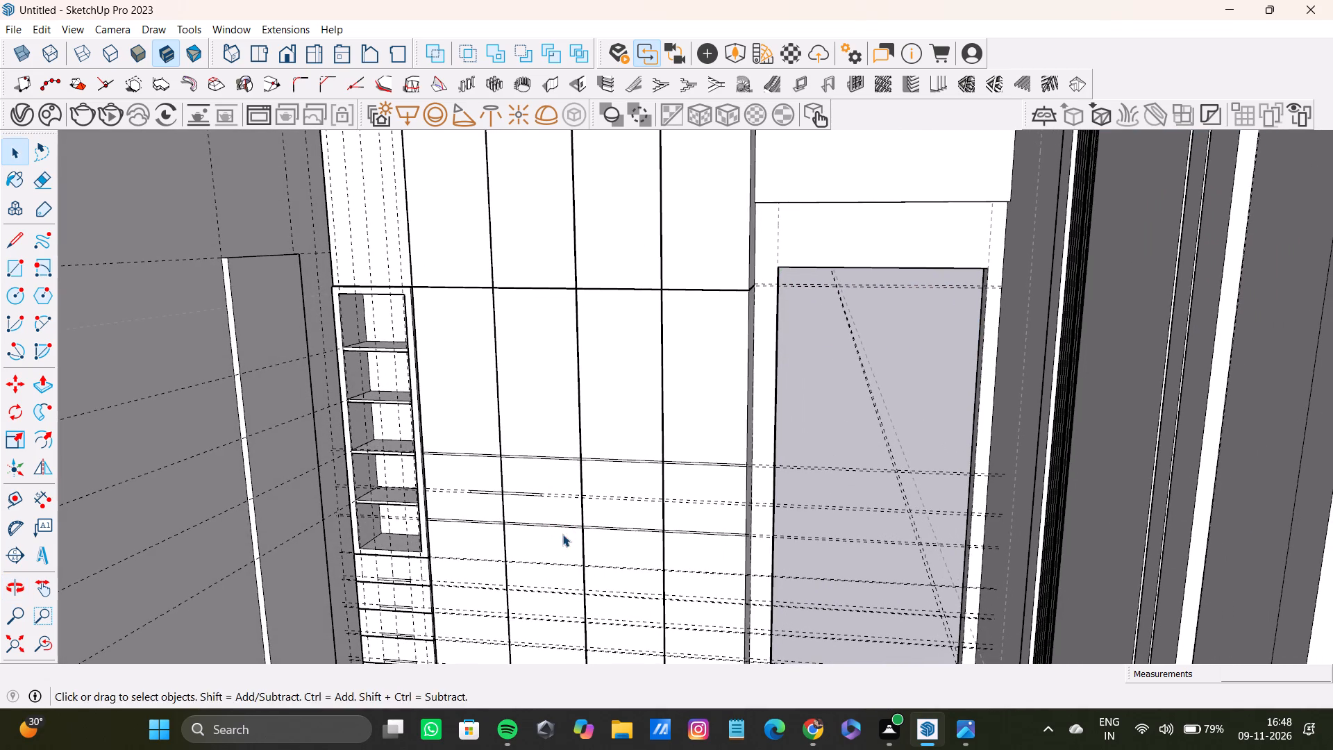
key(t)
scroll(415, 472, up, 14)
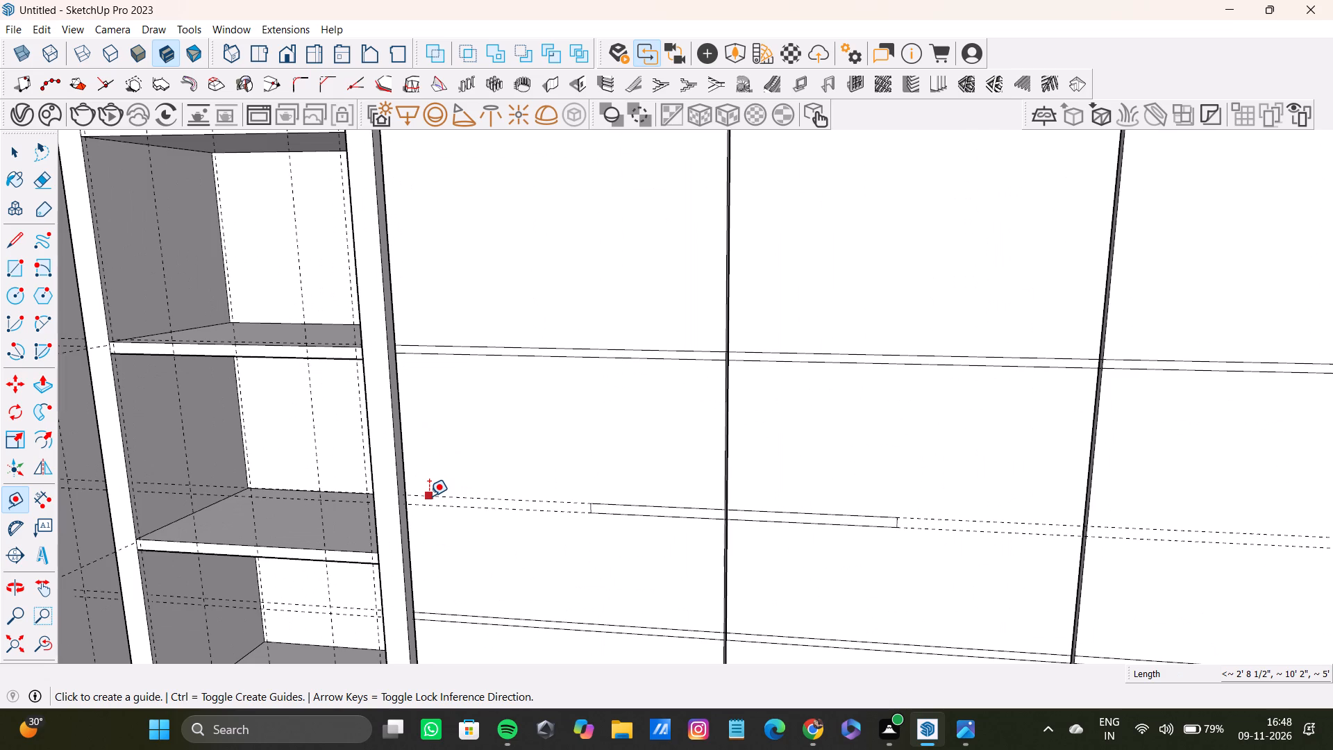
scroll(424, 496, up, 5)
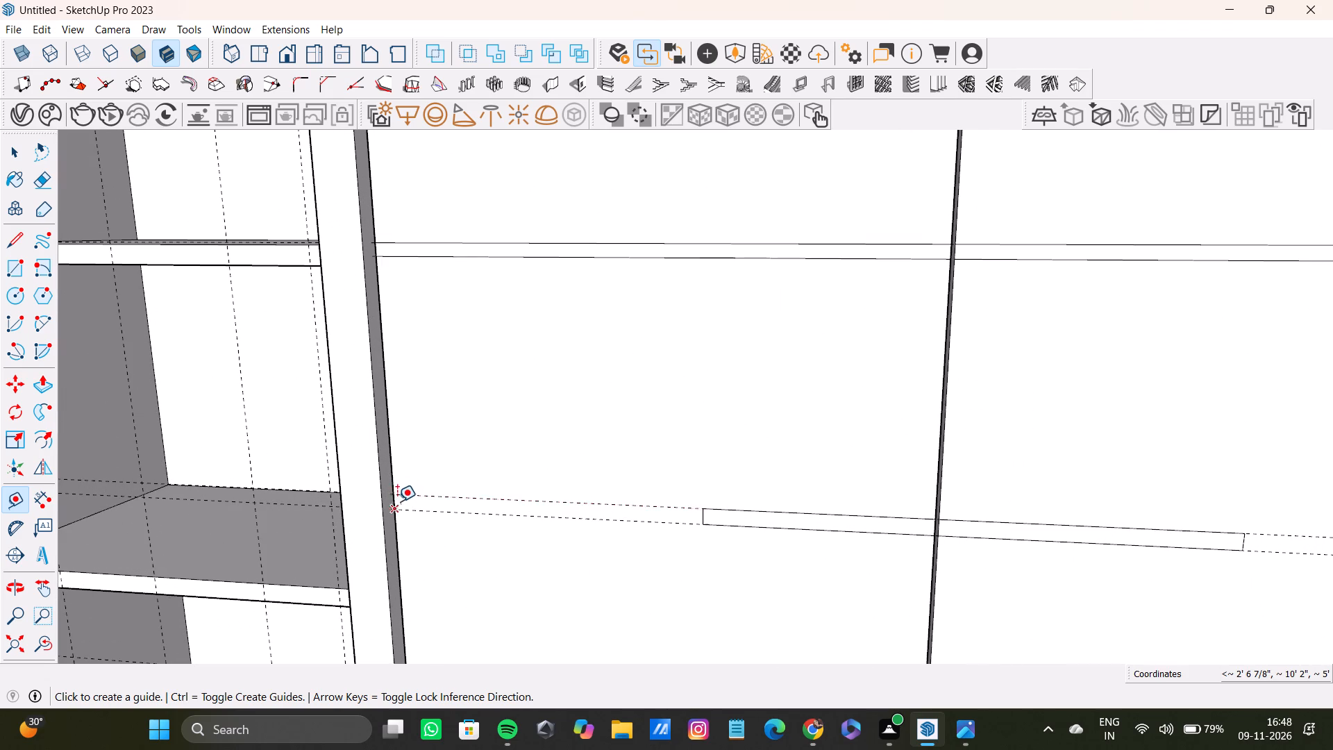
scroll(397, 494, up, 4)
click(389, 471)
scroll(889, 532, down, 8)
shift+middle_drag(939, 524, 657, 407)
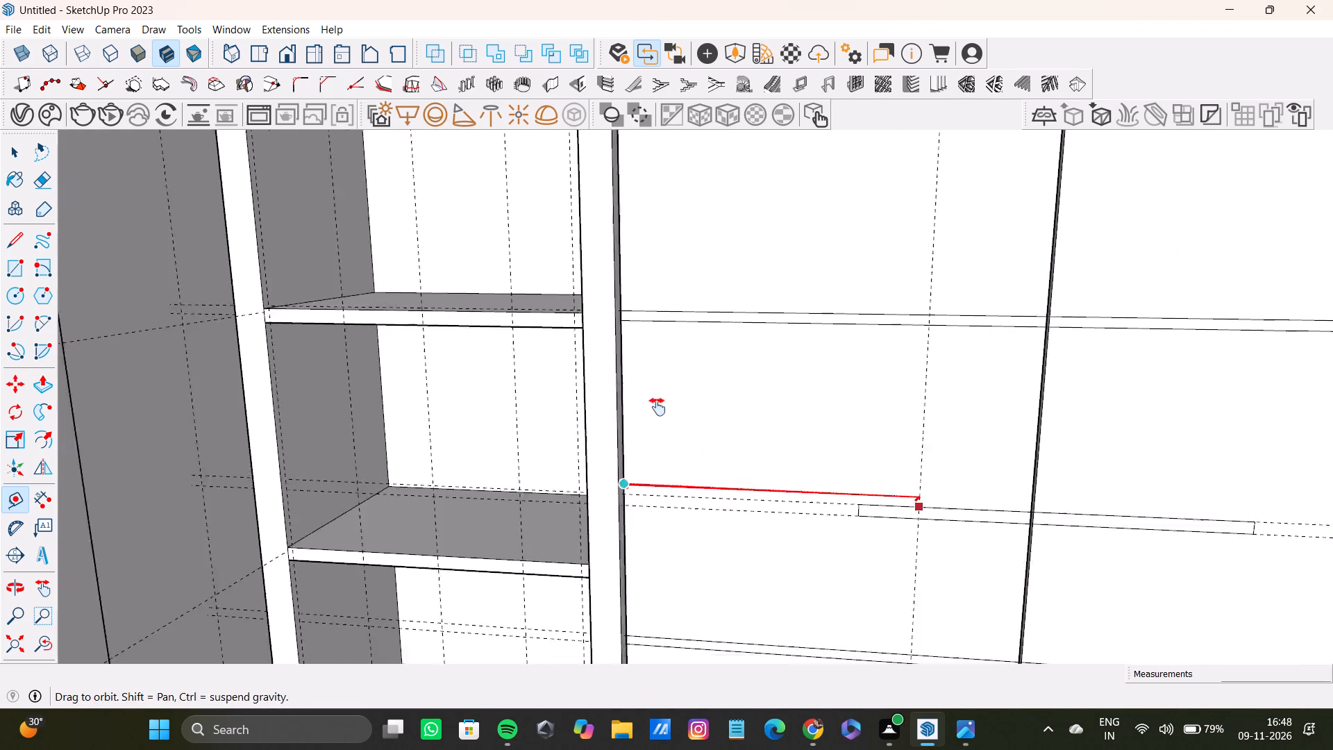
shift+middle_drag(657, 407, 538, 370)
scroll(769, 425, down, 4)
middle_drag(831, 410, 462, 354)
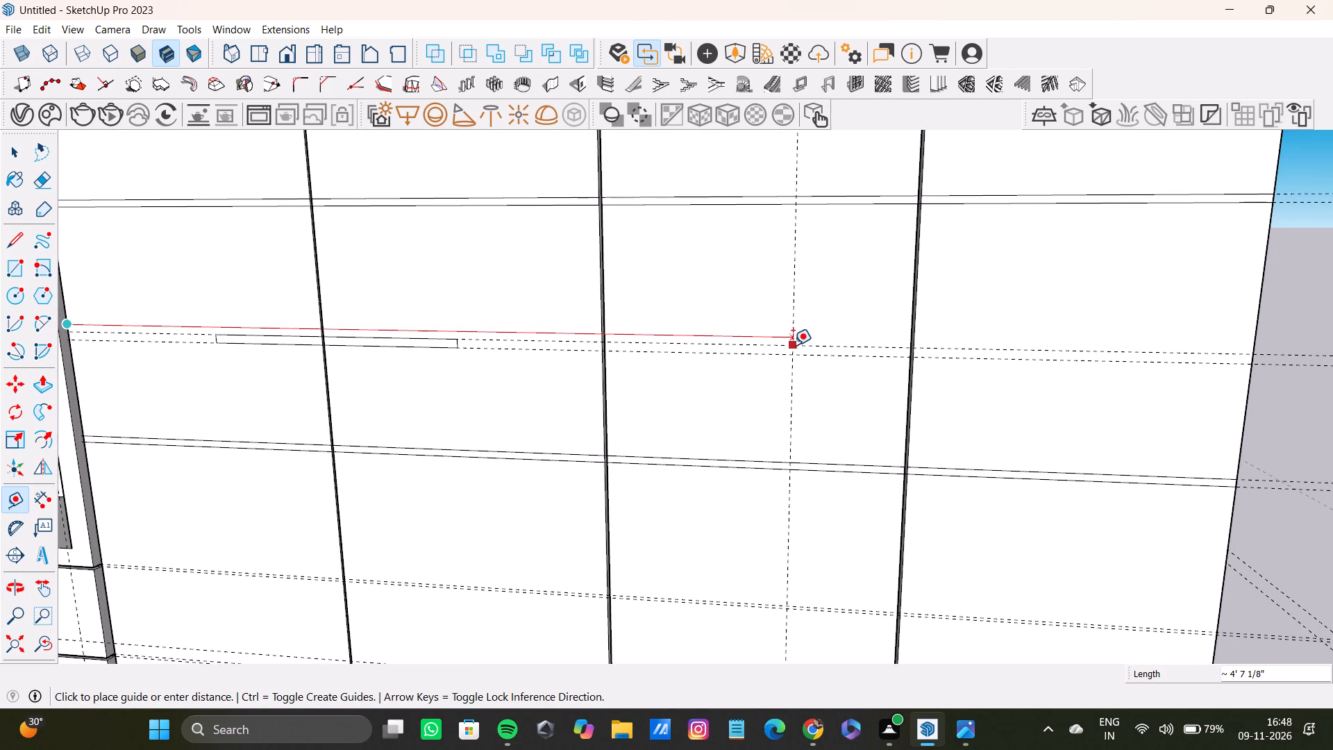
click(785, 346)
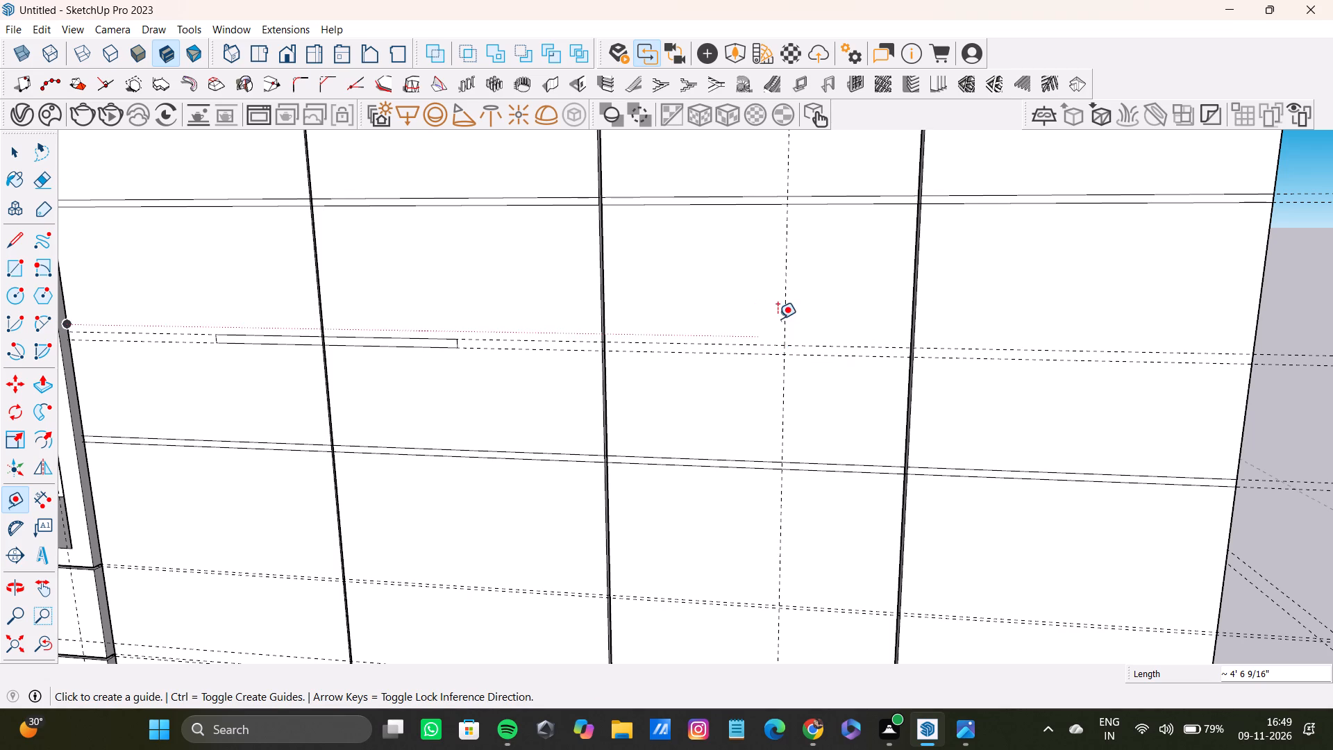
Place a second vertical guide on the fourth wardrobe front, about 1' 5 15/16" from the guide on the third front.
scroll(778, 319, up, 4)
click(787, 316)
scroll(1000, 353, down, 2)
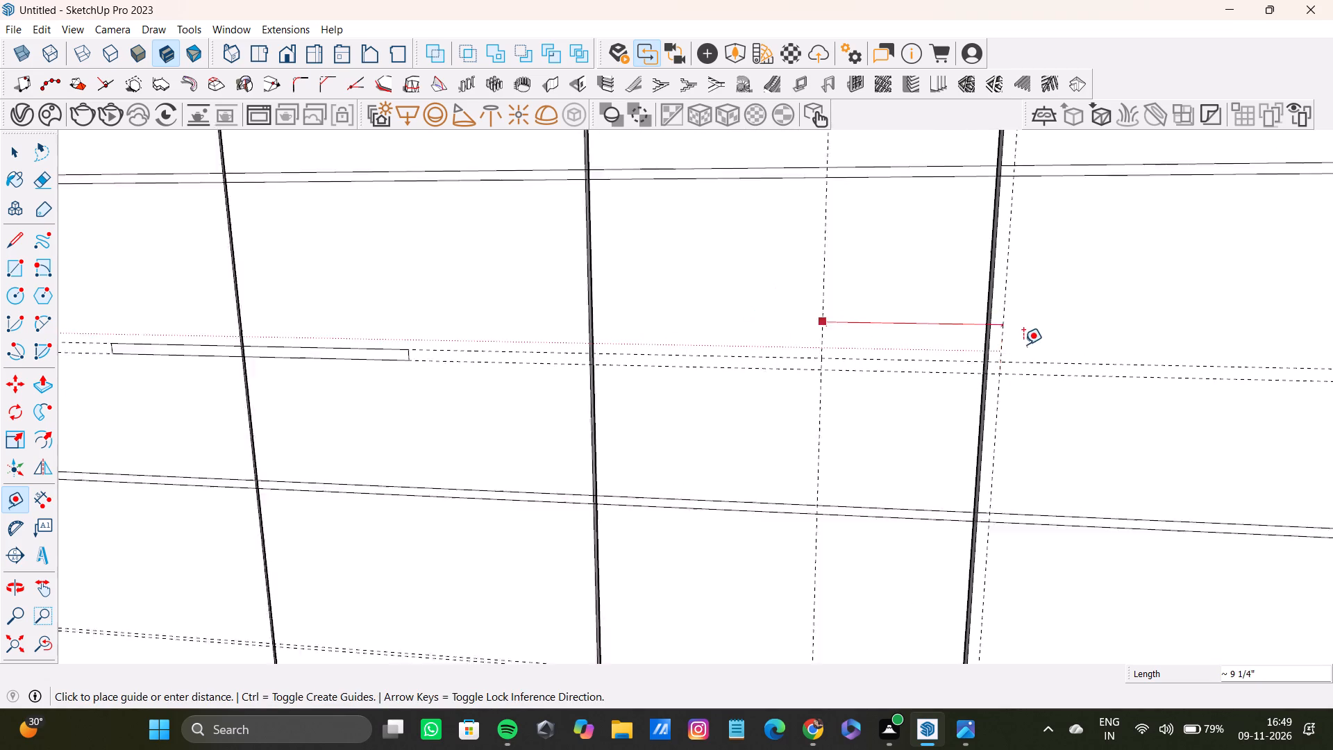
scroll(1023, 344, down, 3)
shift+middle_drag(1027, 337, 835, 337)
click(948, 344)
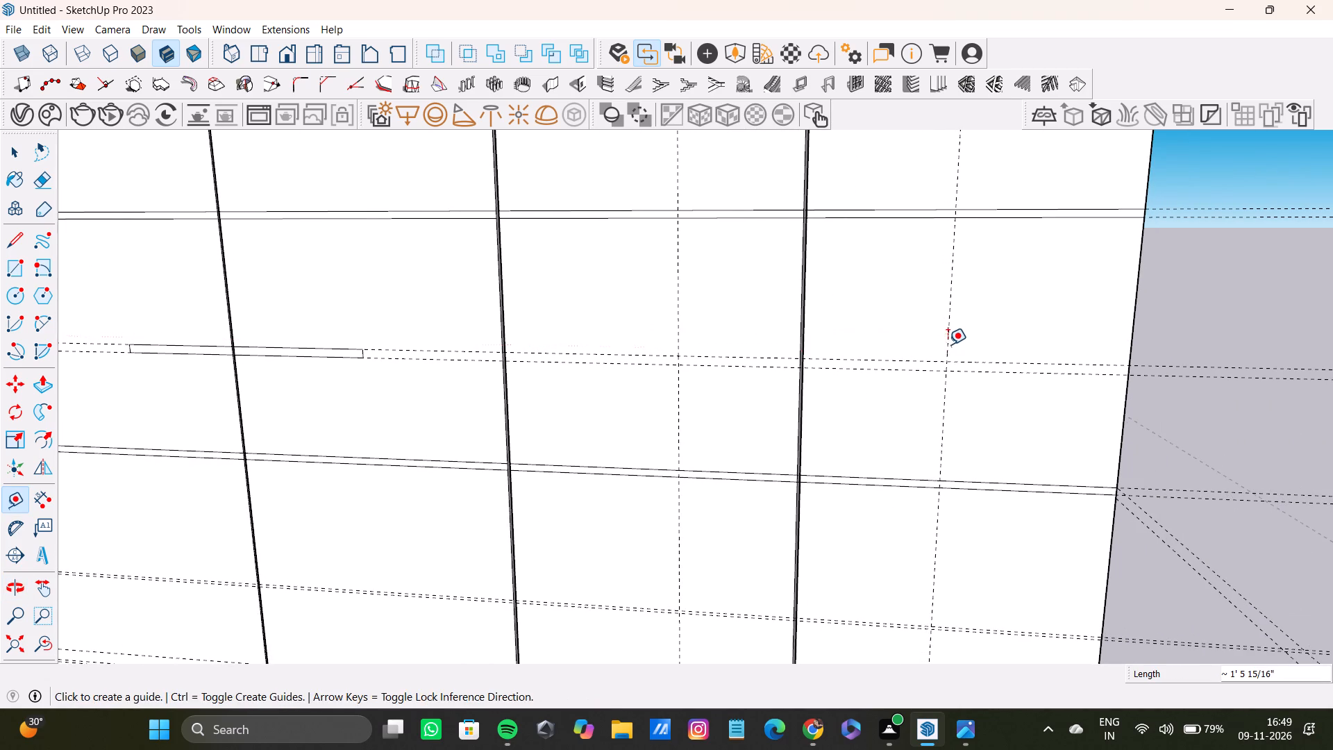
Draw a thin rectangle about 1' 6" by 5/8" between the two new guides, spanning the gap between the third and fourth fronts.
scroll(907, 344, down, 5)
shift+middle_drag(905, 344, 894, 322)
scroll(958, 413, up, 5)
middle_drag(942, 397, 971, 384)
key(r)
scroll(605, 328, up, 11)
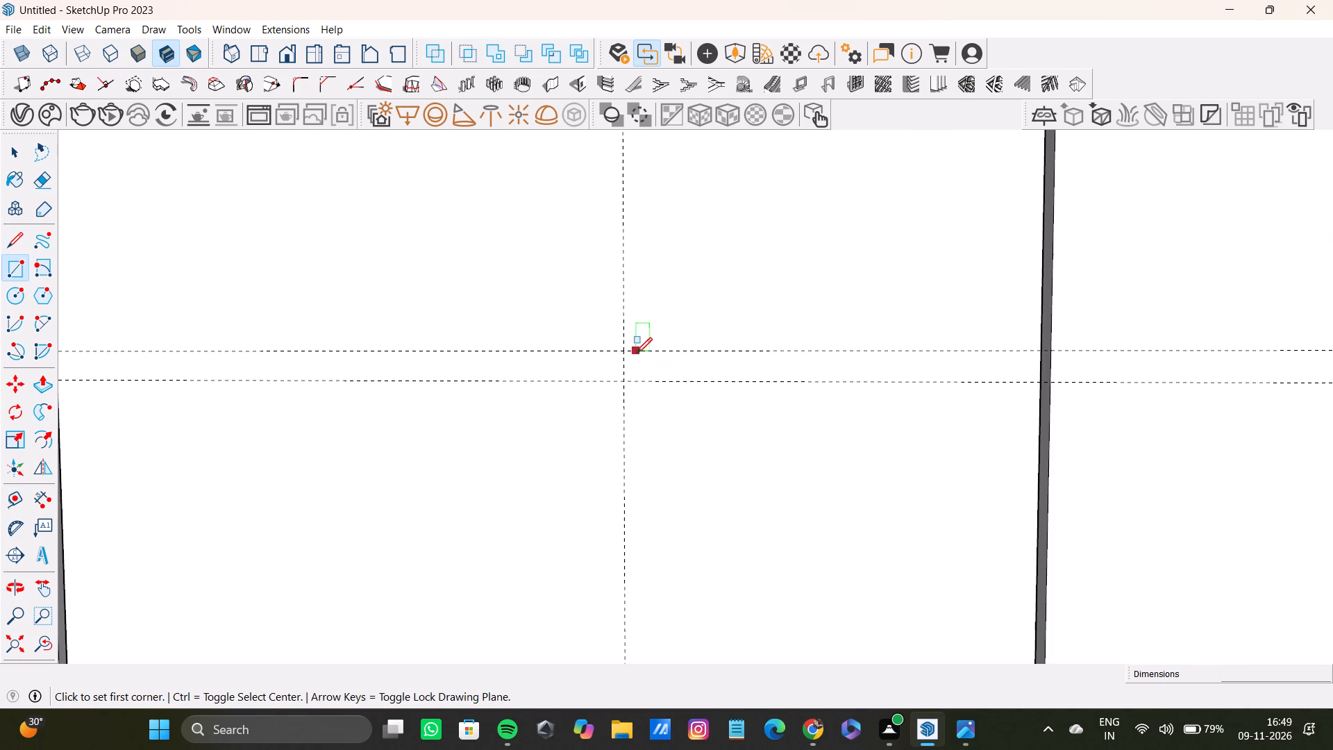
click(623, 350)
scroll(1128, 414, down, 3)
shift+middle_drag(1131, 396, 741, 352)
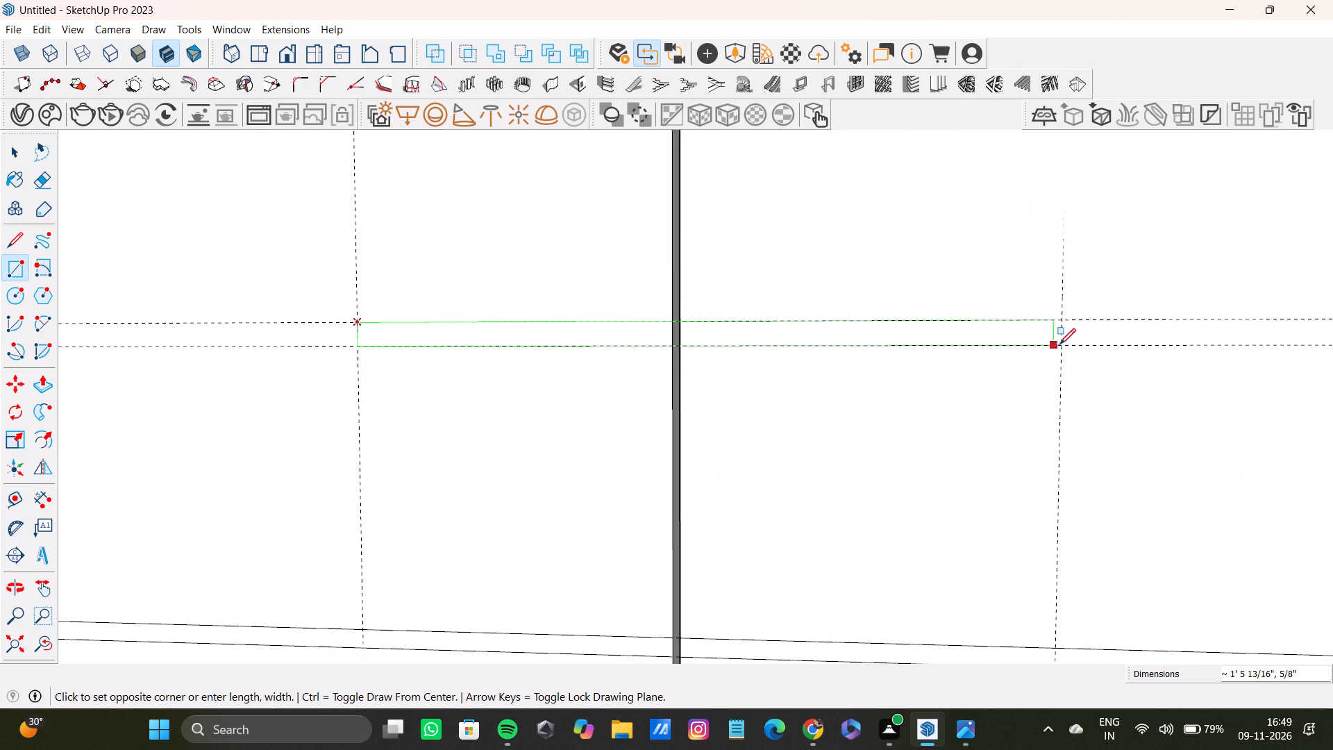
click(1065, 344)
Delete the small piece of the new rectangle's face that bridges the gap between the third and fourth fronts.
key(space)
scroll(644, 313, up, 14)
click(702, 335)
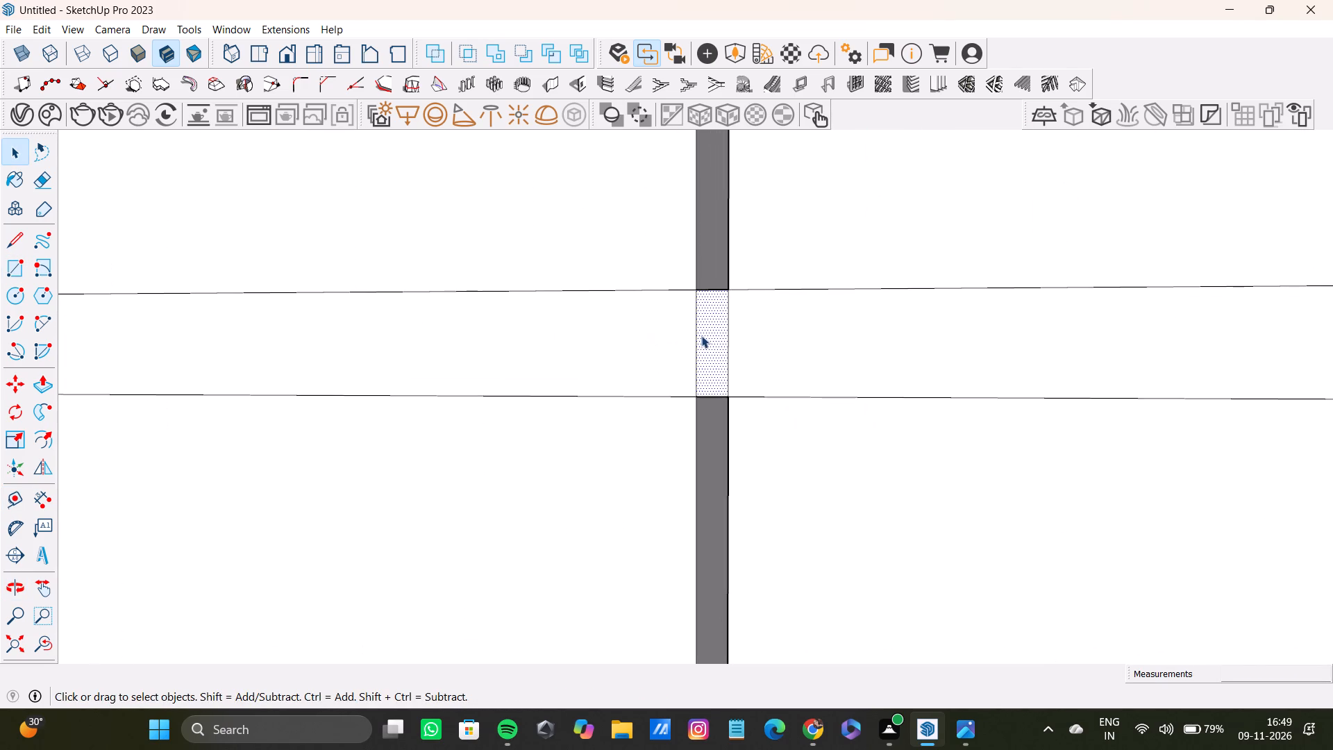
key(Delete)
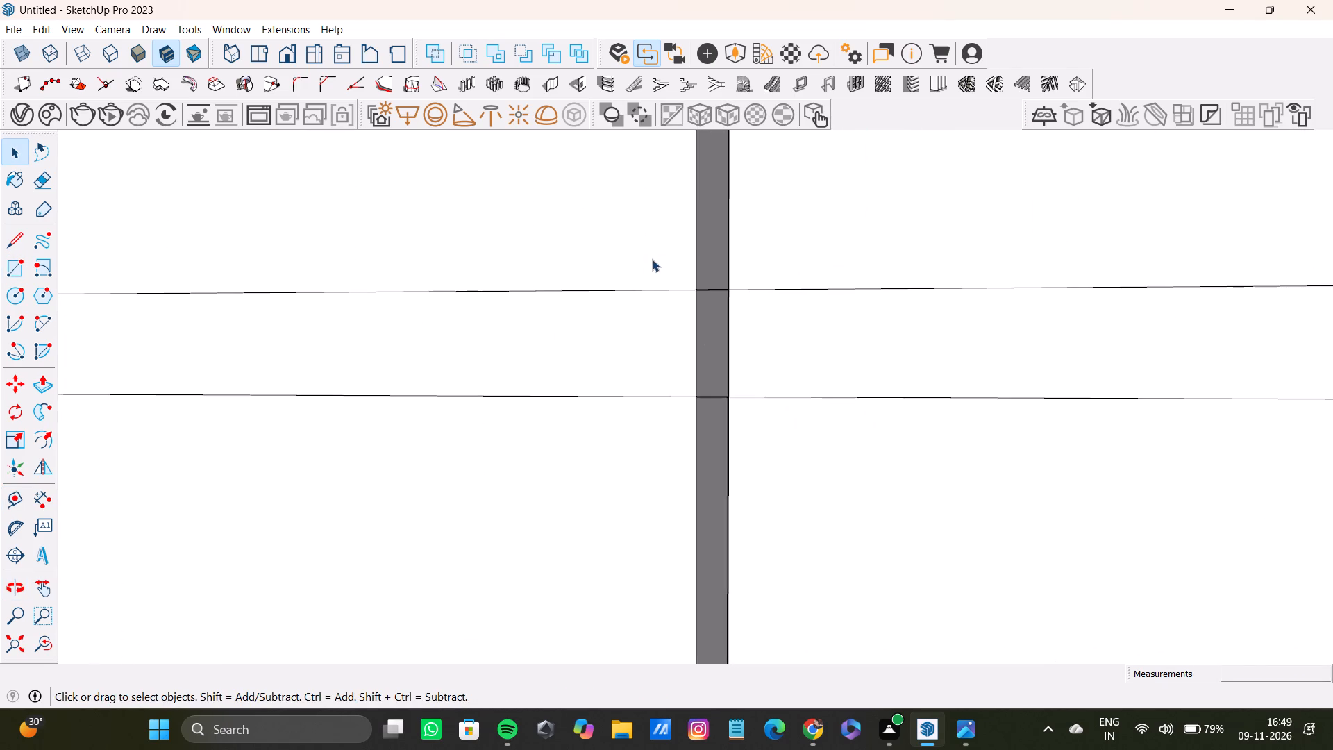
Delete the new rectangle's upper and lower edge segments that cross the gap between the third and fourth fronts.
scroll(652, 259, up, 7)
click(755, 306)
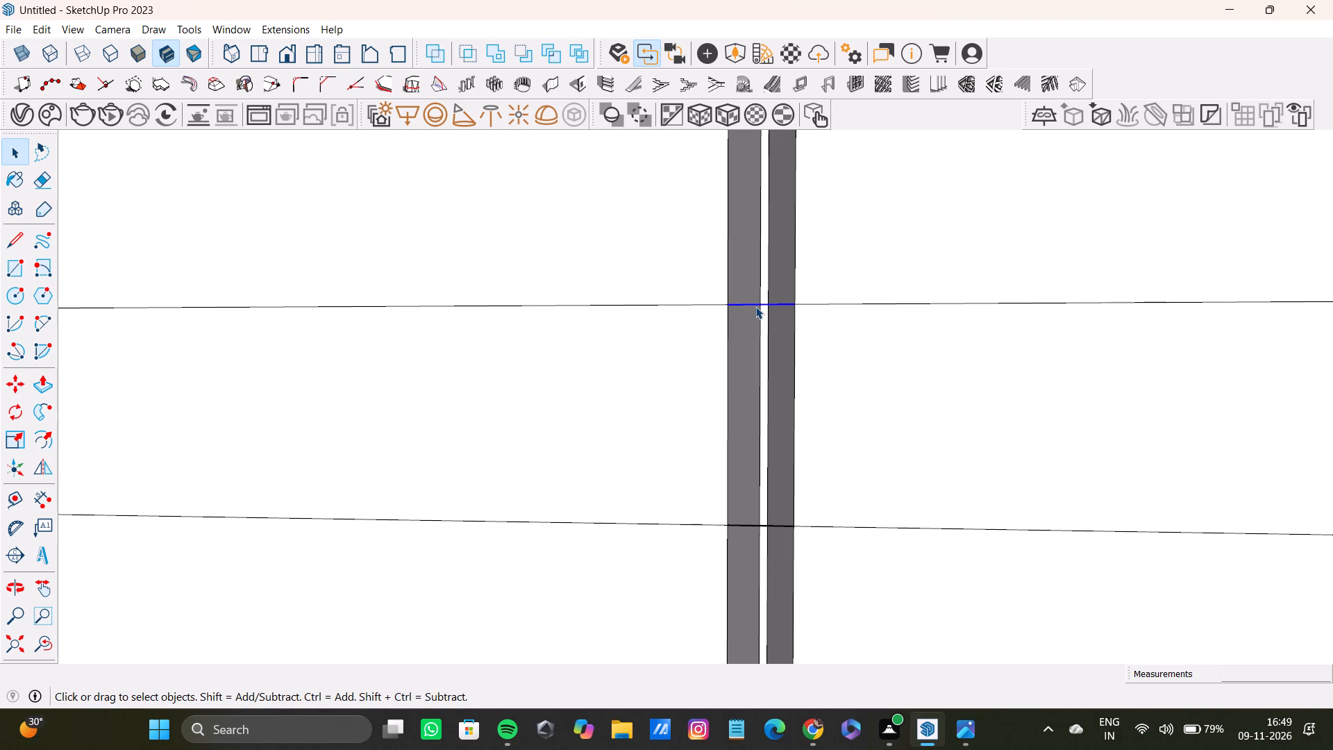
key(Delete)
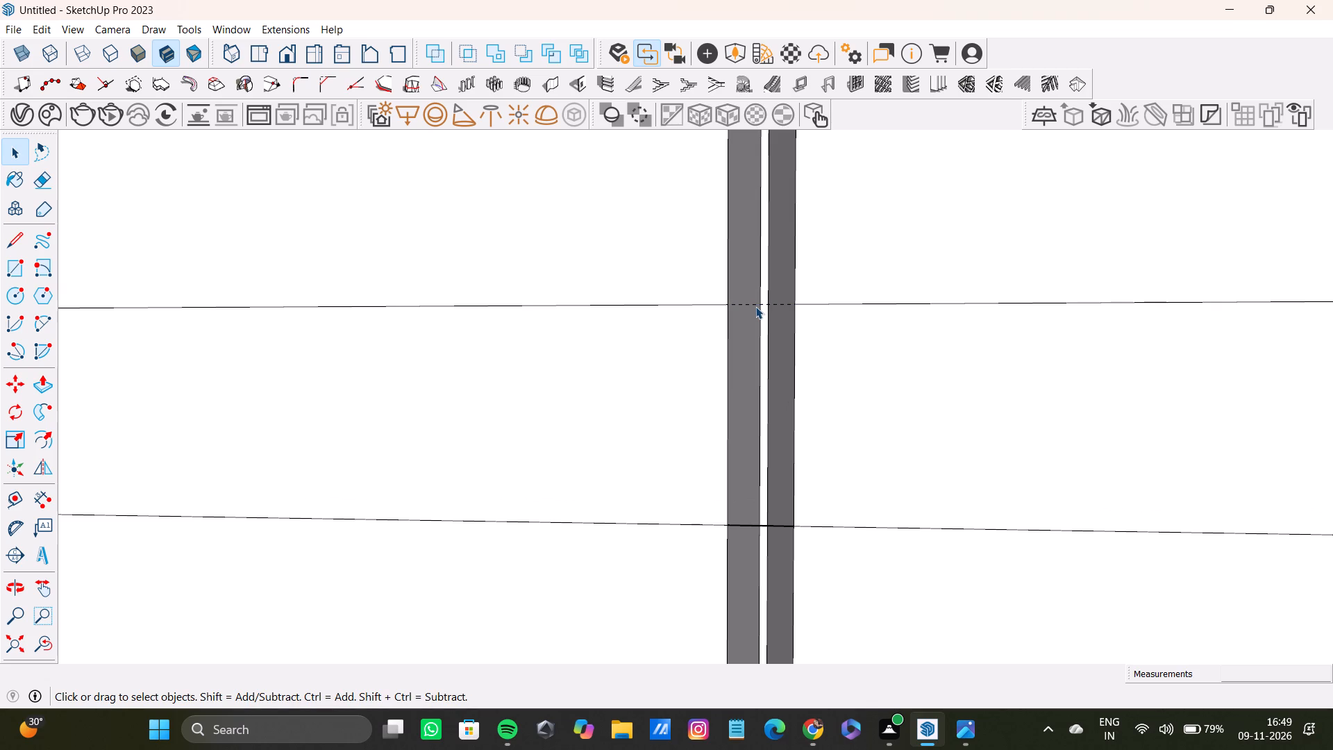
click(766, 527)
key(Delete)
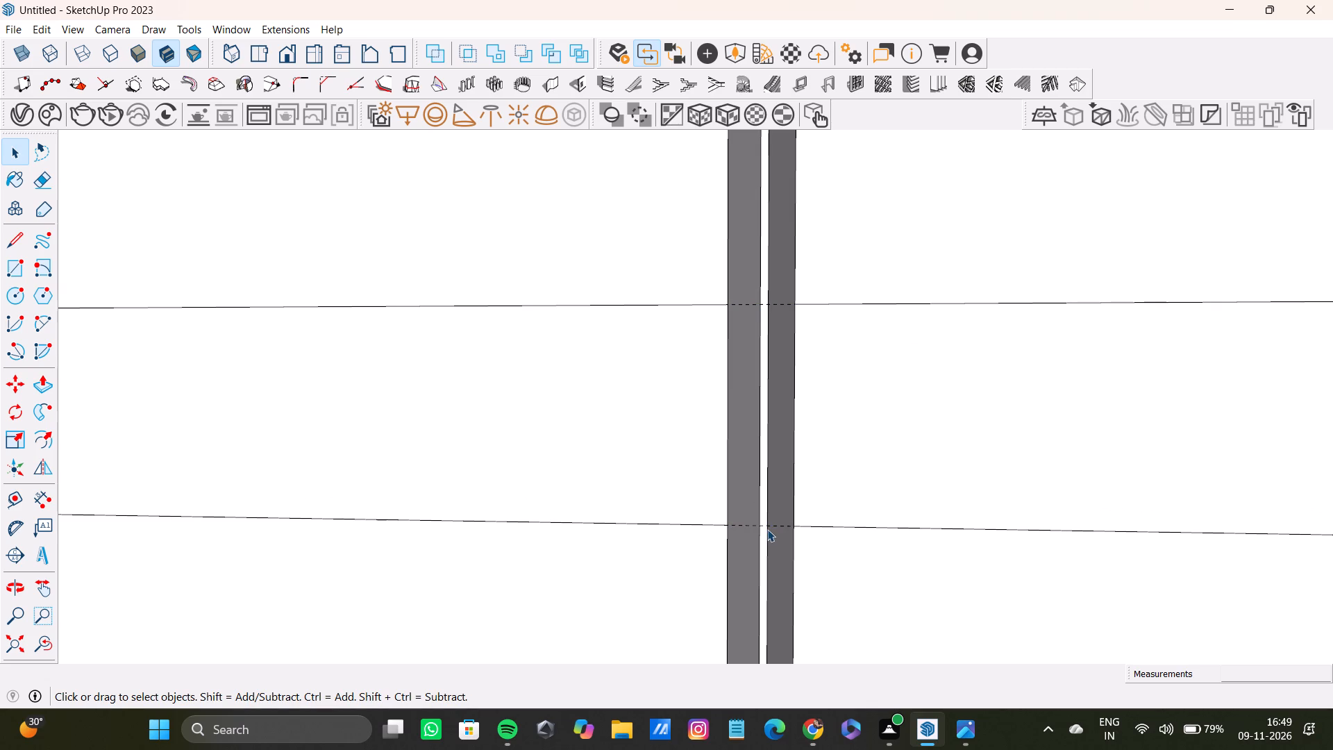
Examine the whole wardrobe with its thin rectangle details and the adjoining wall containing the door.
scroll(771, 530, down, 20)
scroll(771, 530, down, 11)
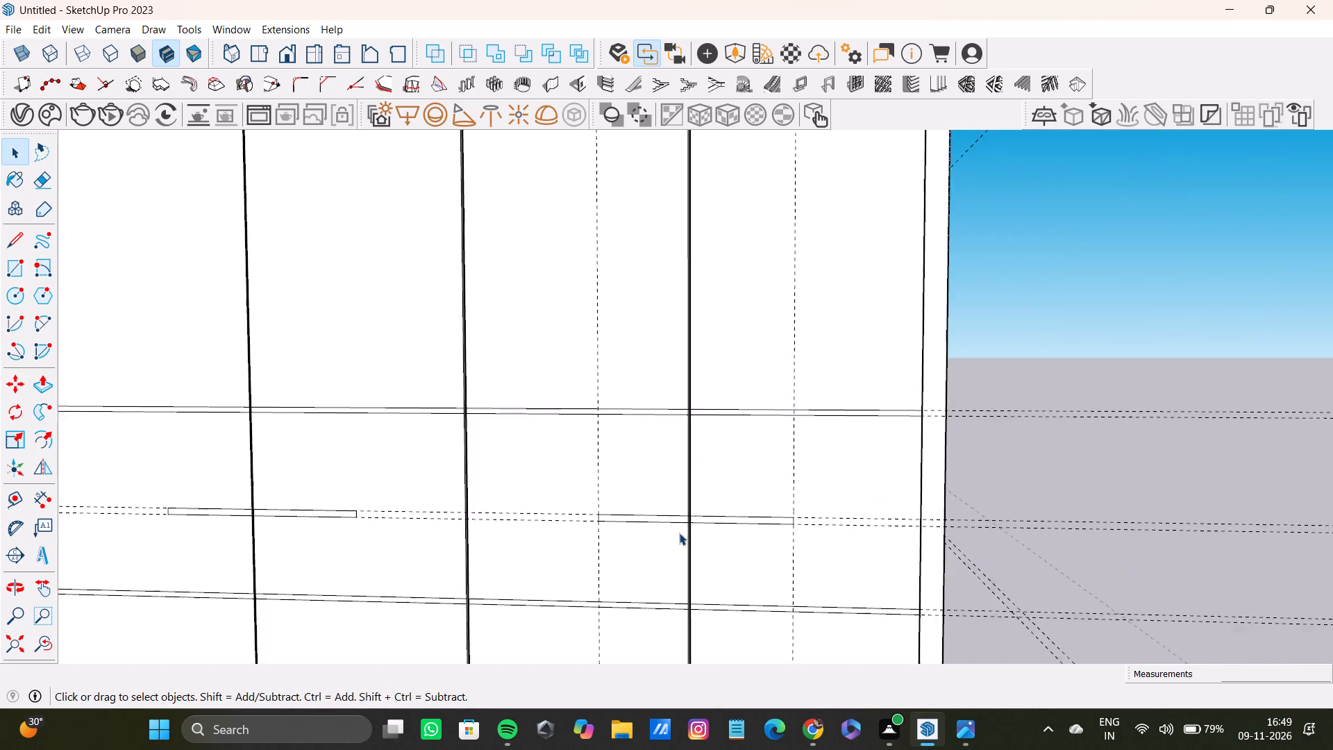
shift+middle_drag(679, 533, 737, 426)
scroll(467, 434, down, 4)
middle_drag(455, 439, 613, 433)
scroll(606, 434, down, 4)
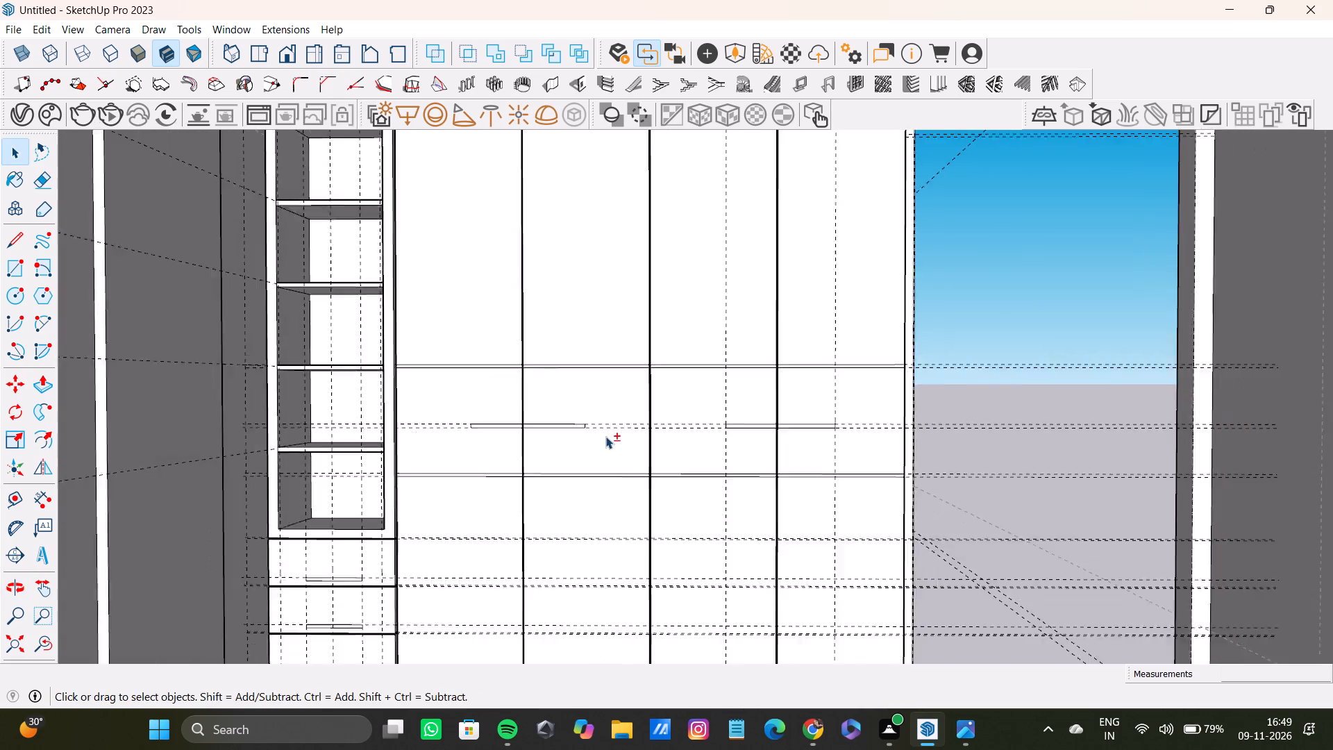
scroll(605, 436, down, 1)
shift+middle_drag(603, 438, 589, 538)
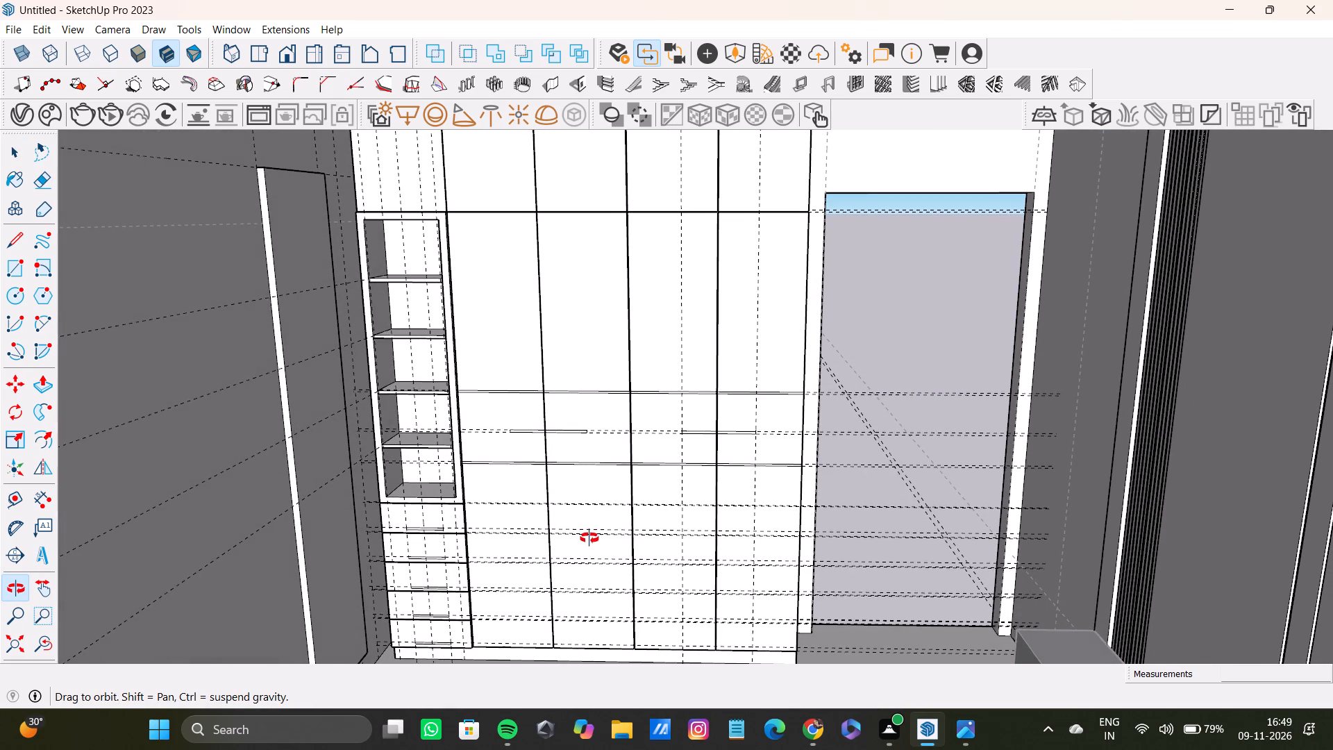
shift+middle_drag(589, 538, 612, 530)
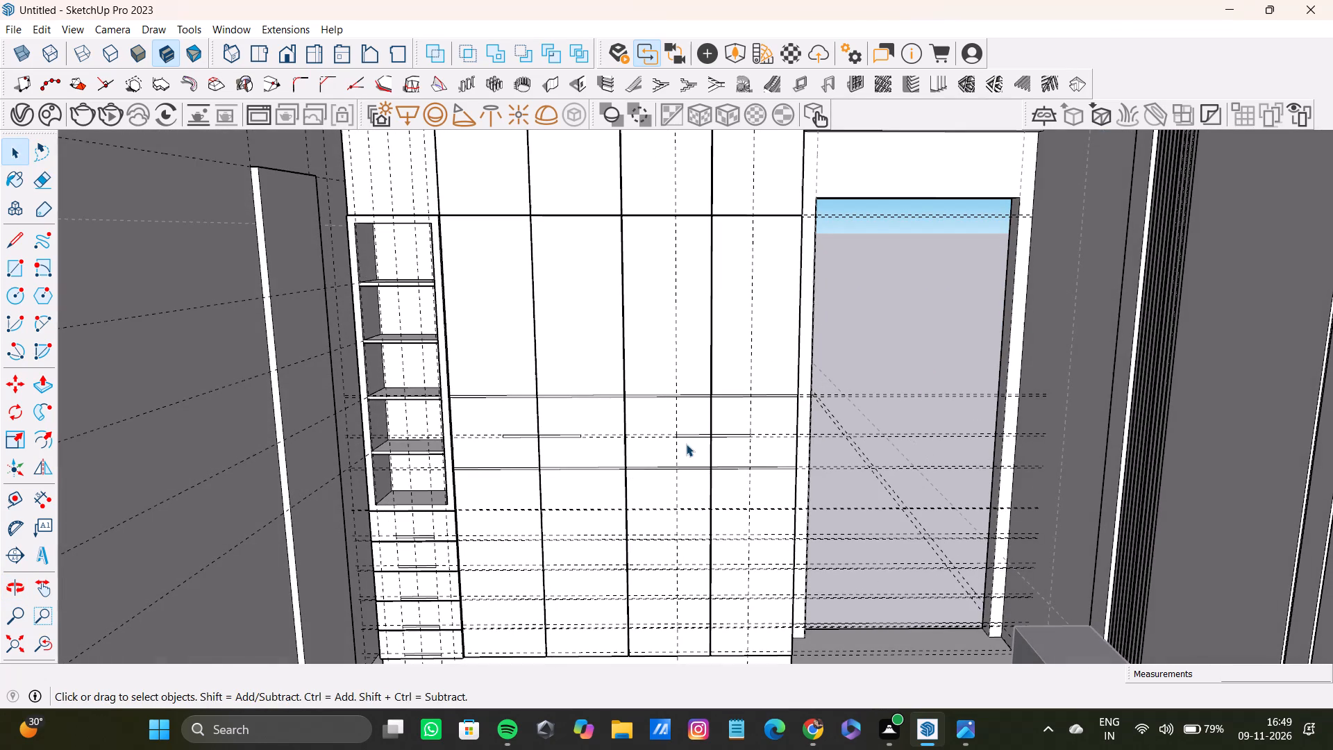
scroll(695, 409, down, 6)
shift+middle_drag(647, 427, 619, 374)
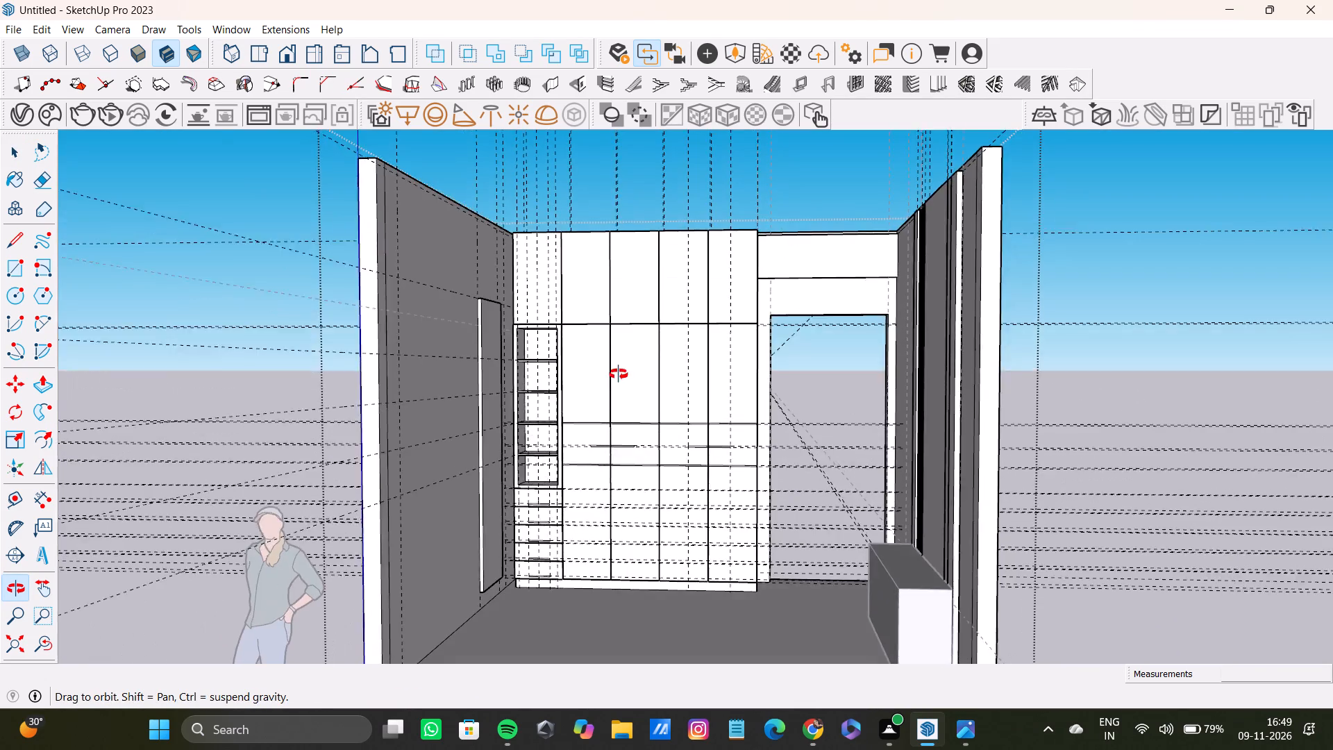
shift+middle_drag(619, 374, 614, 368)
scroll(677, 438, down, 5)
shift+middle_drag(689, 468, 374, 463)
scroll(743, 348, down, 2)
shift+middle_drag(742, 355, 592, 561)
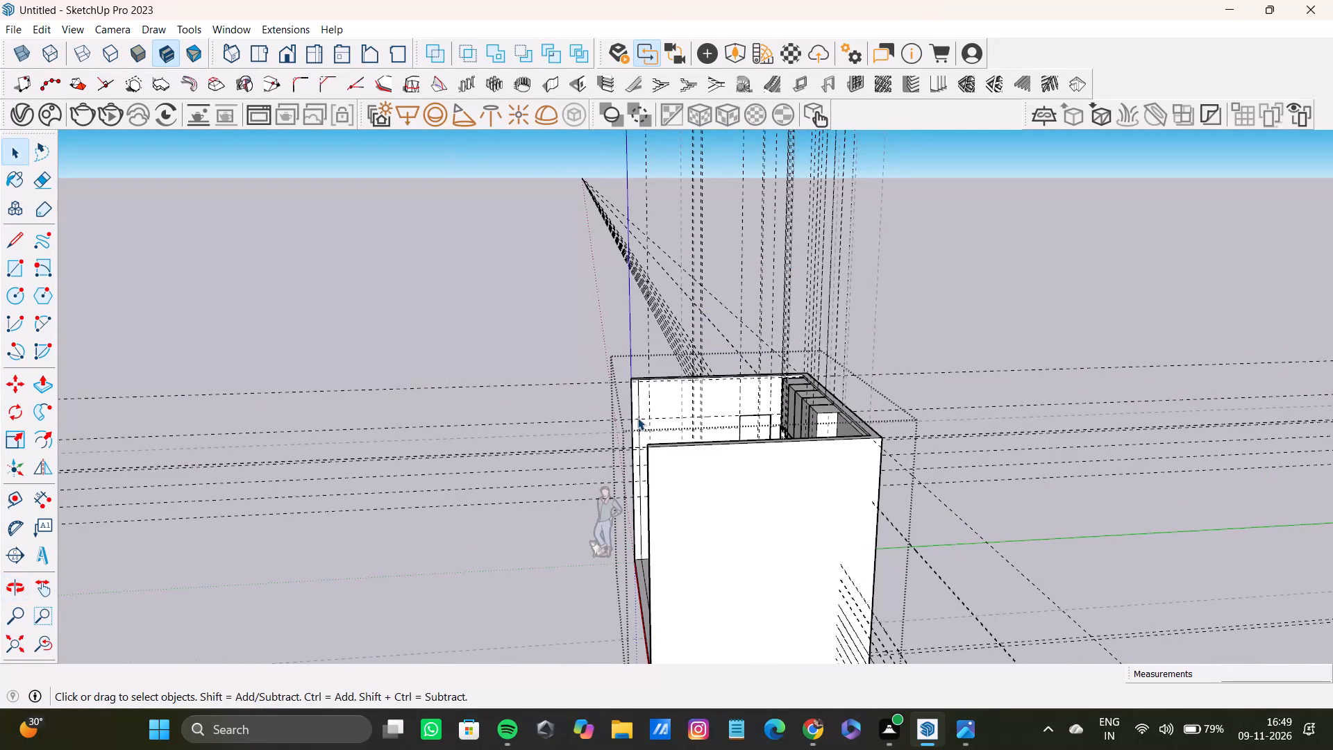
scroll(637, 417, up, 11)
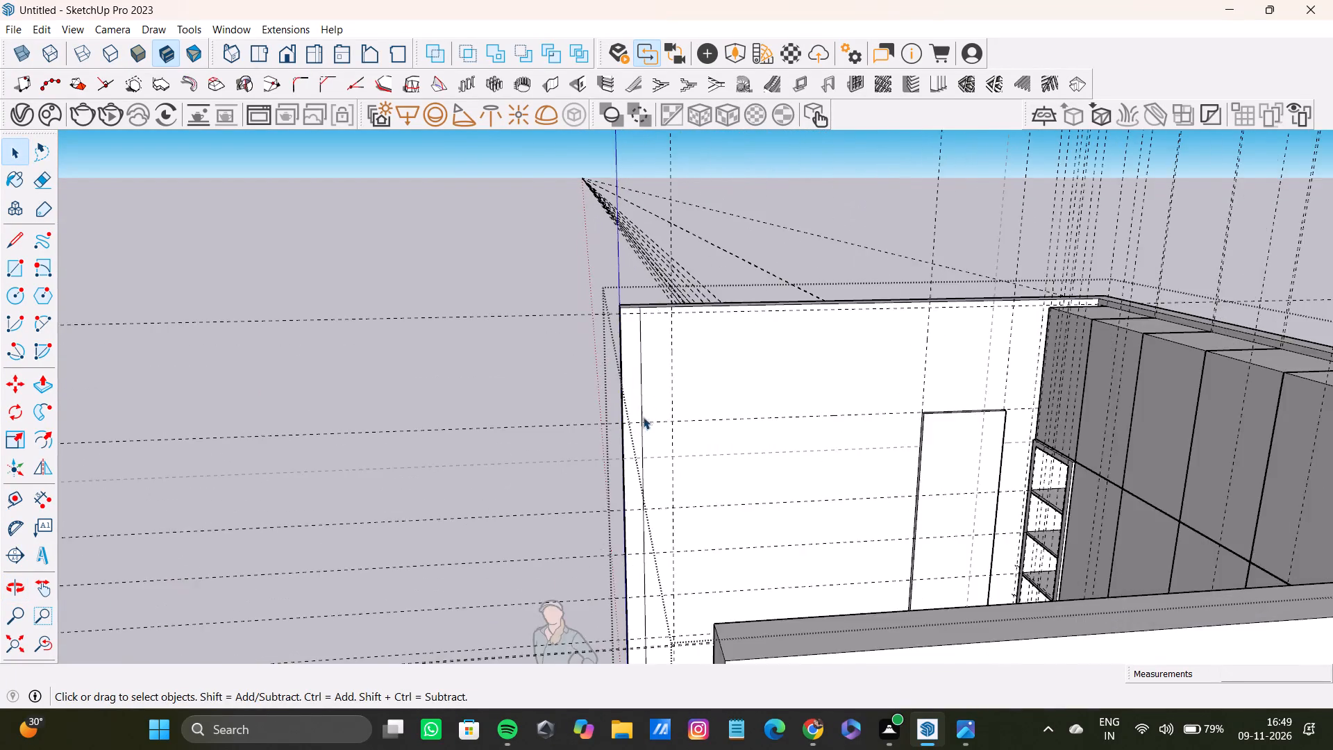
scroll(1227, 498, up, 3)
shift+middle_drag(1185, 465, 1237, 437)
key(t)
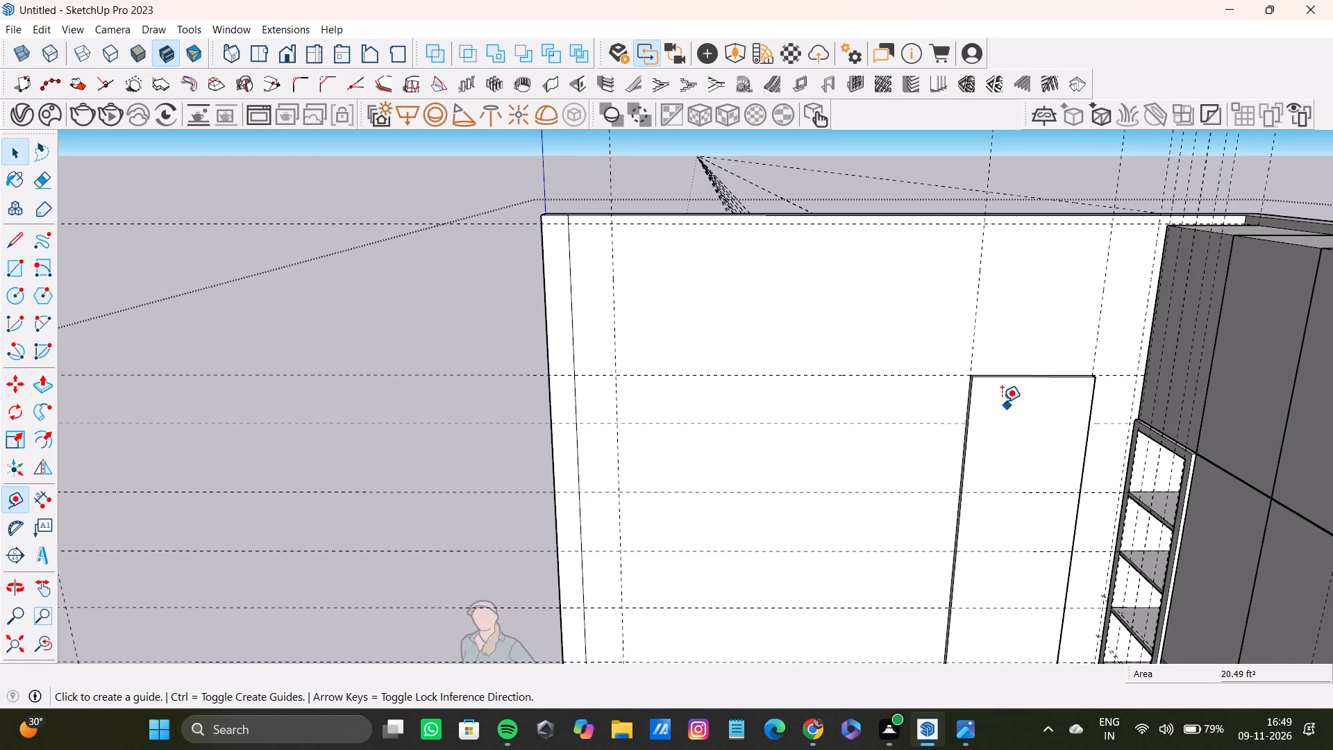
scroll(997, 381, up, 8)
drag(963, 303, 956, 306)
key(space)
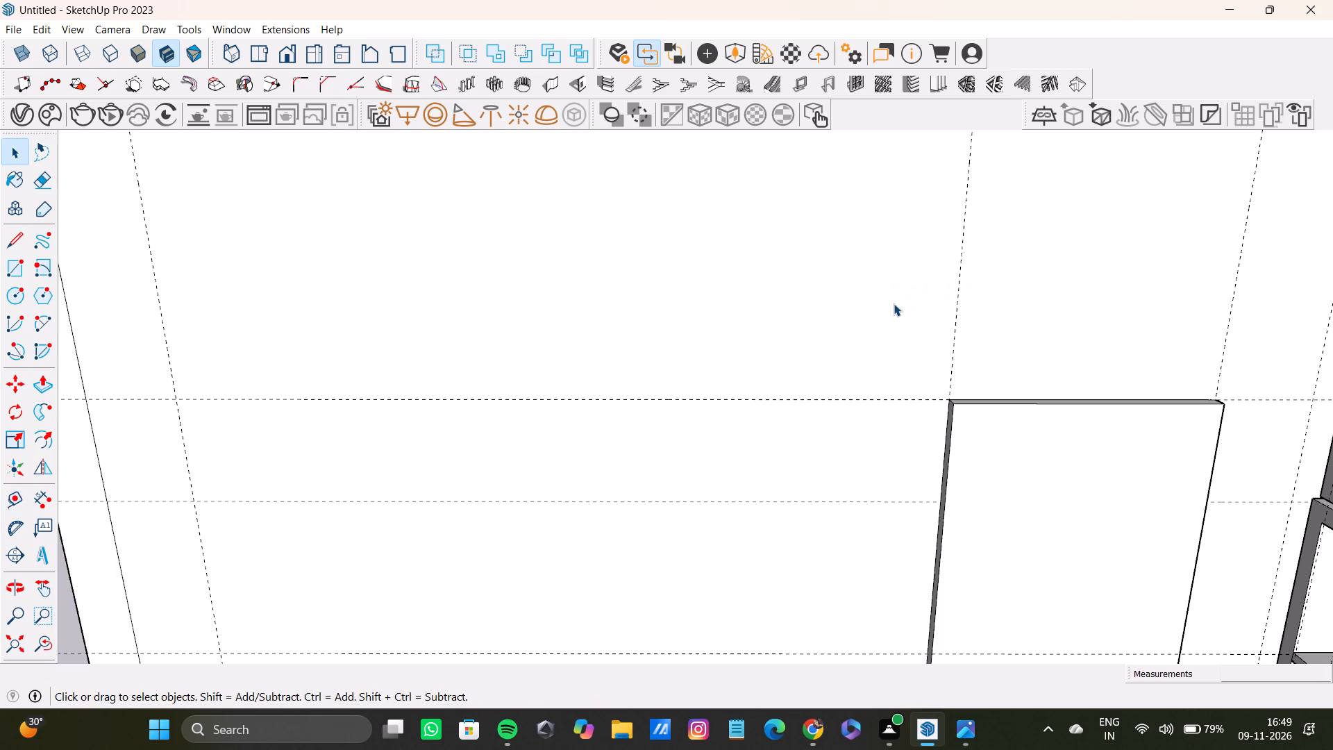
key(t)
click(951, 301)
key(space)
Place a vertical guide on the adjoining wall, just outside the door edge farther from the wardrobe, offset from the guide along that edge.
key(t)
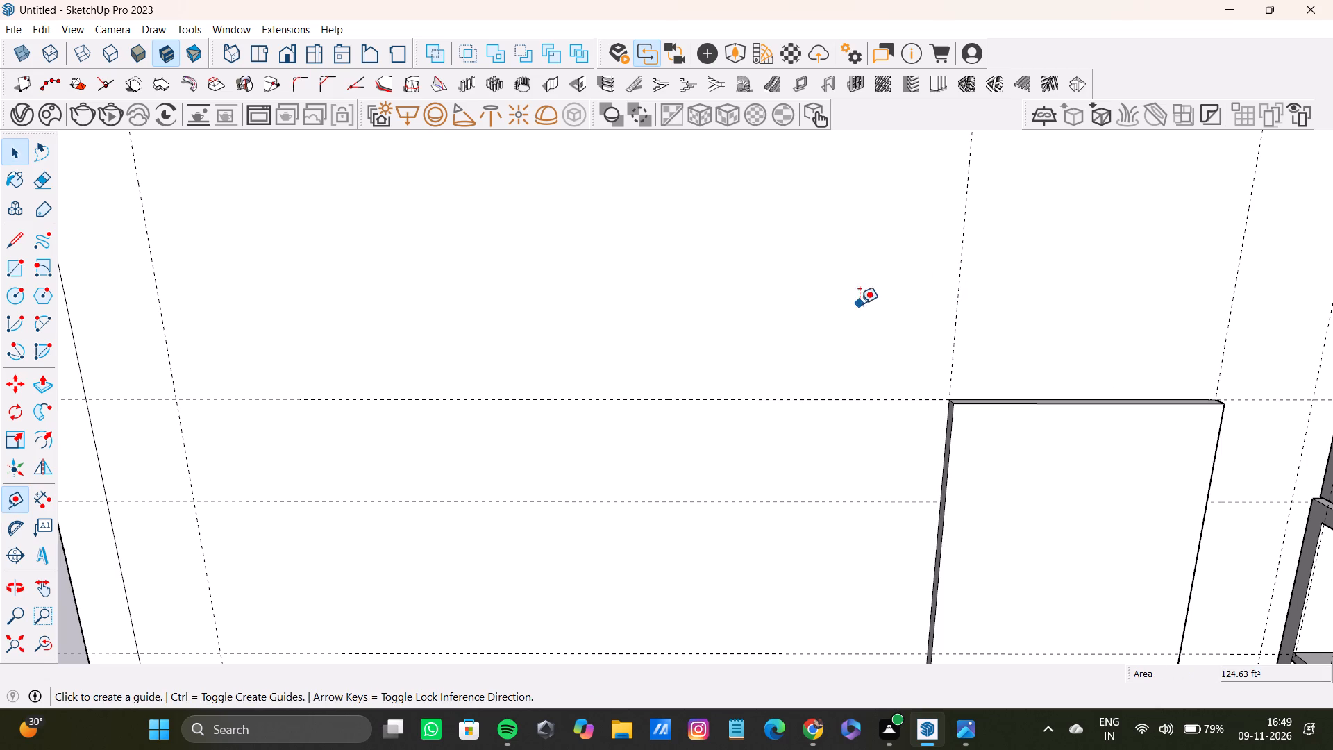
click(955, 312)
scroll(739, 329, down, 3)
shift+middle_drag(747, 322, 794, 297)
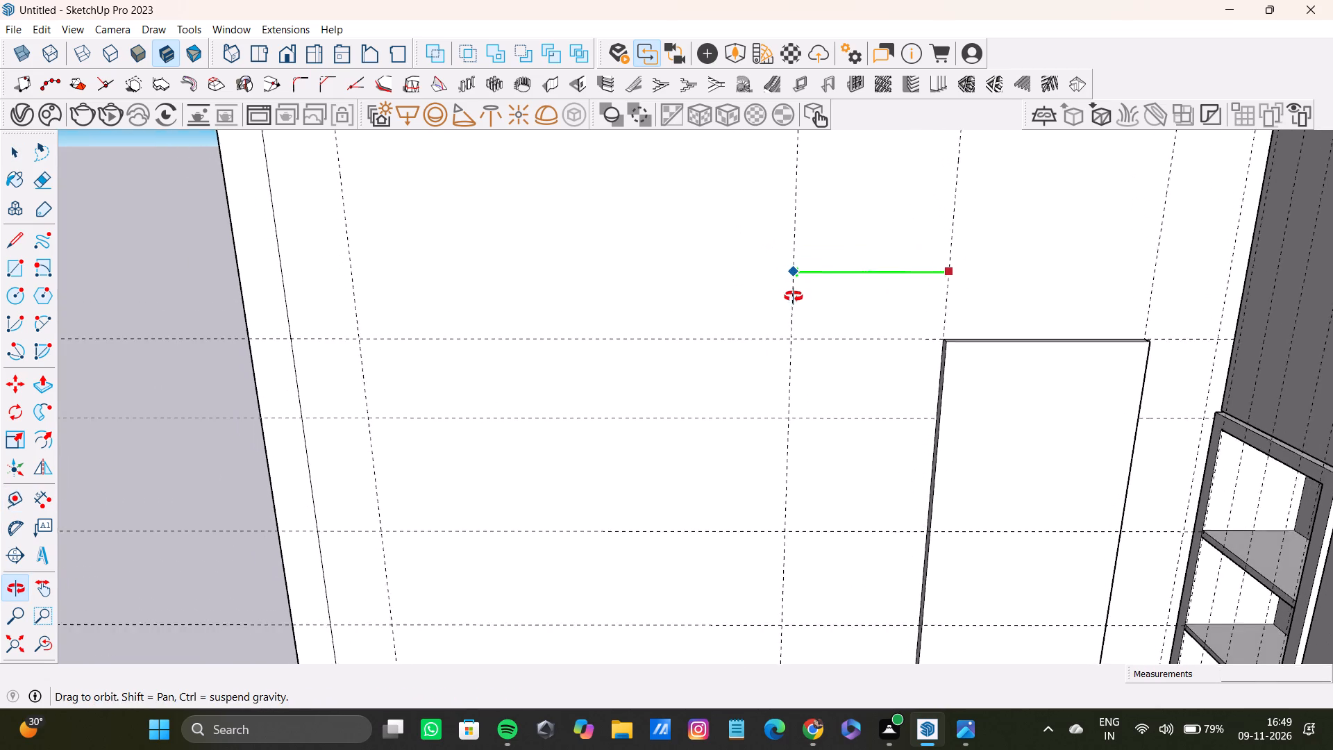
shift+middle_drag(794, 297, 778, 231)
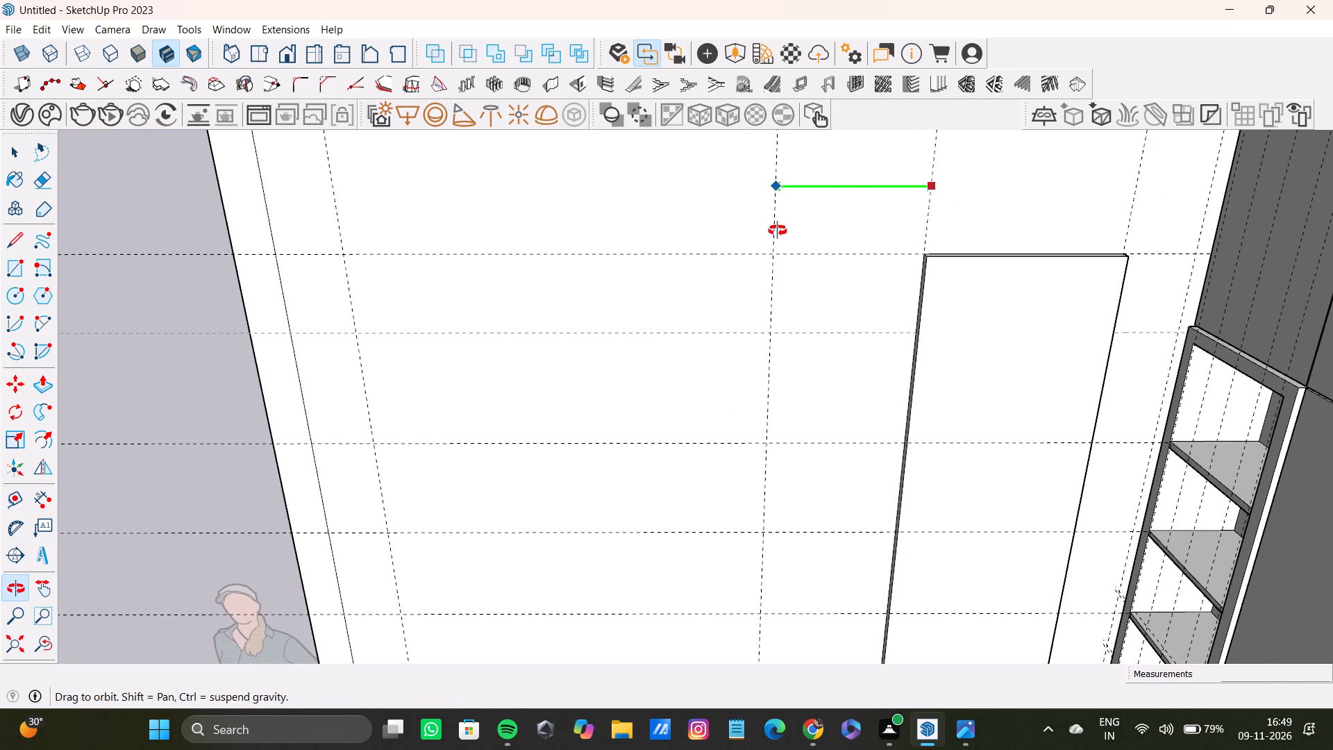
shift+middle_drag(778, 231, 778, 234)
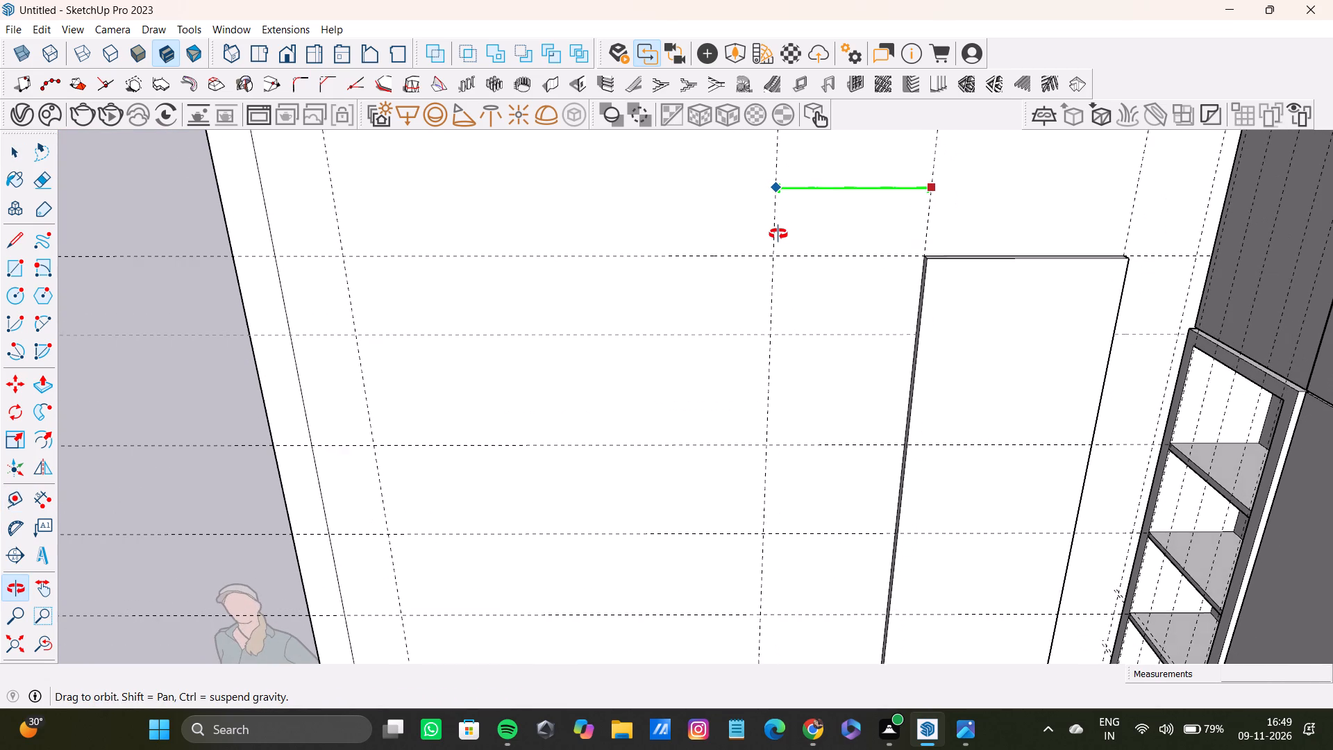
shift+middle_drag(778, 234, 782, 240)
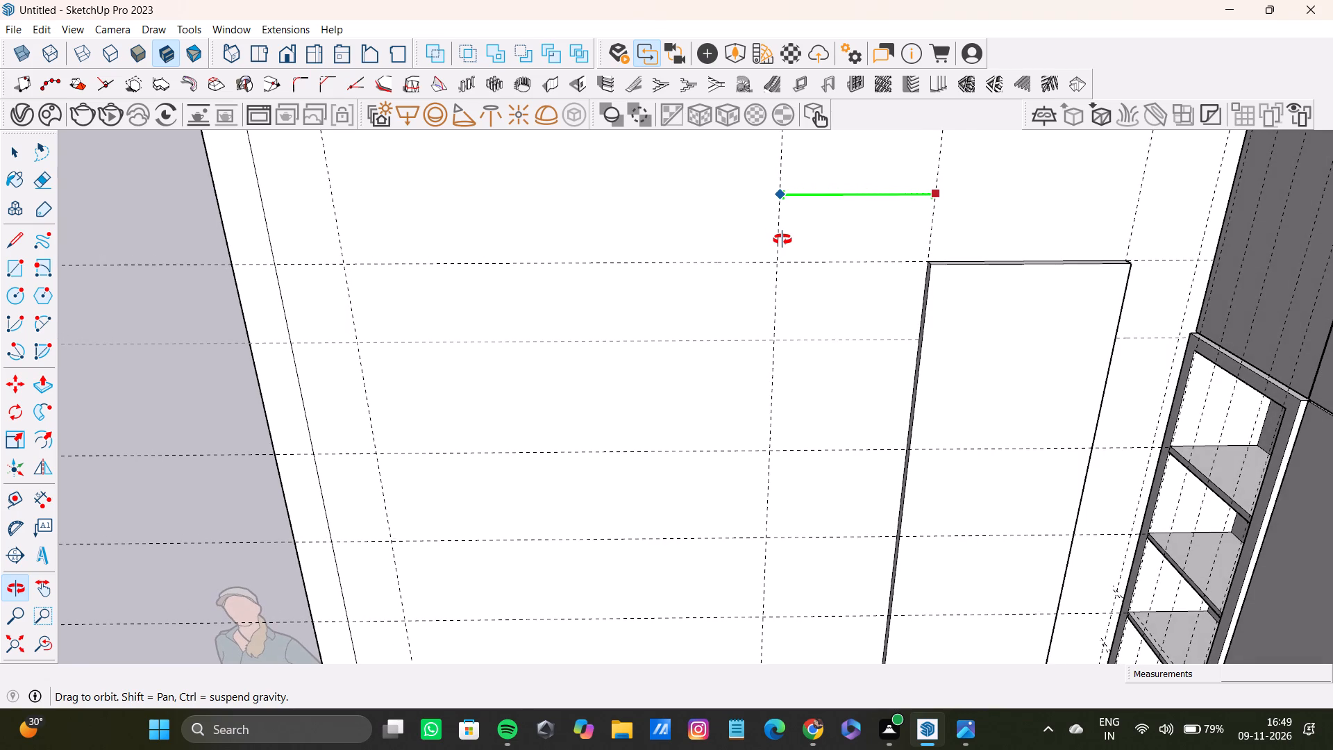
shift+middle_drag(782, 240, 776, 251)
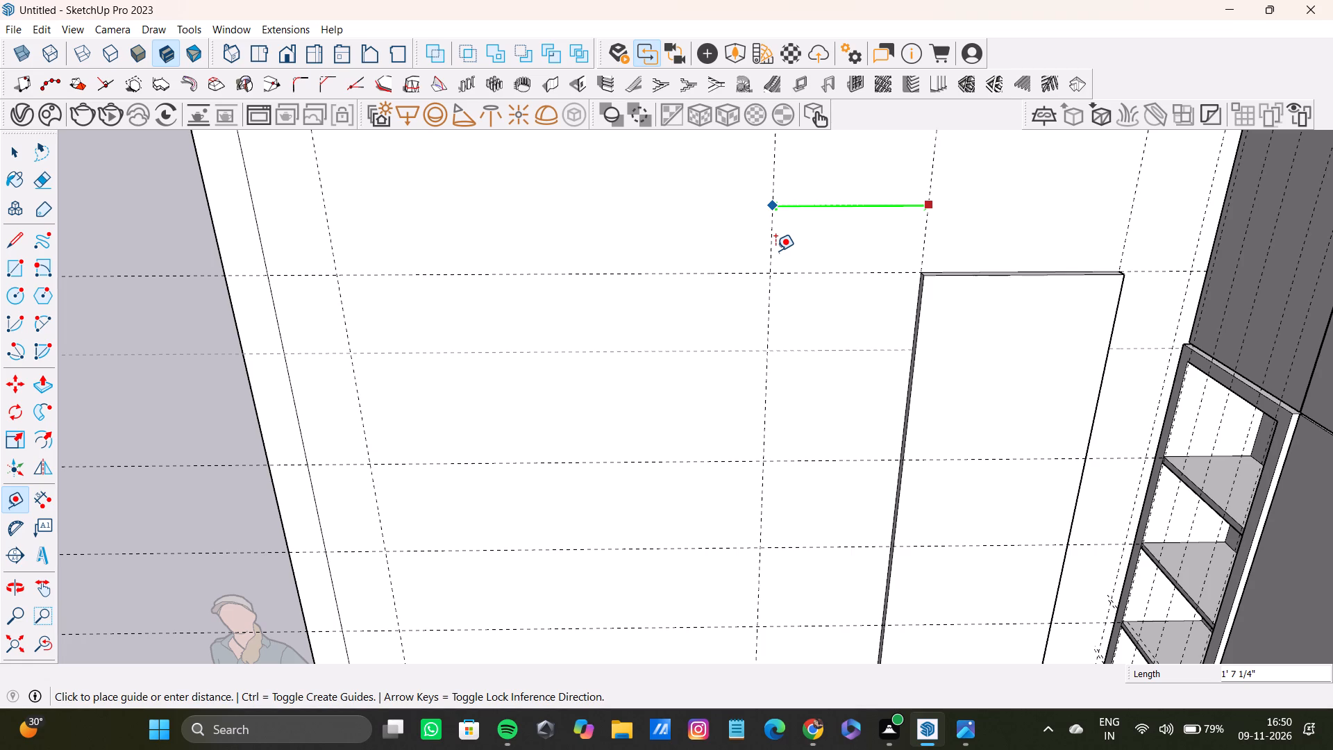
scroll(779, 306, down, 20)
scroll(779, 306, down, 4)
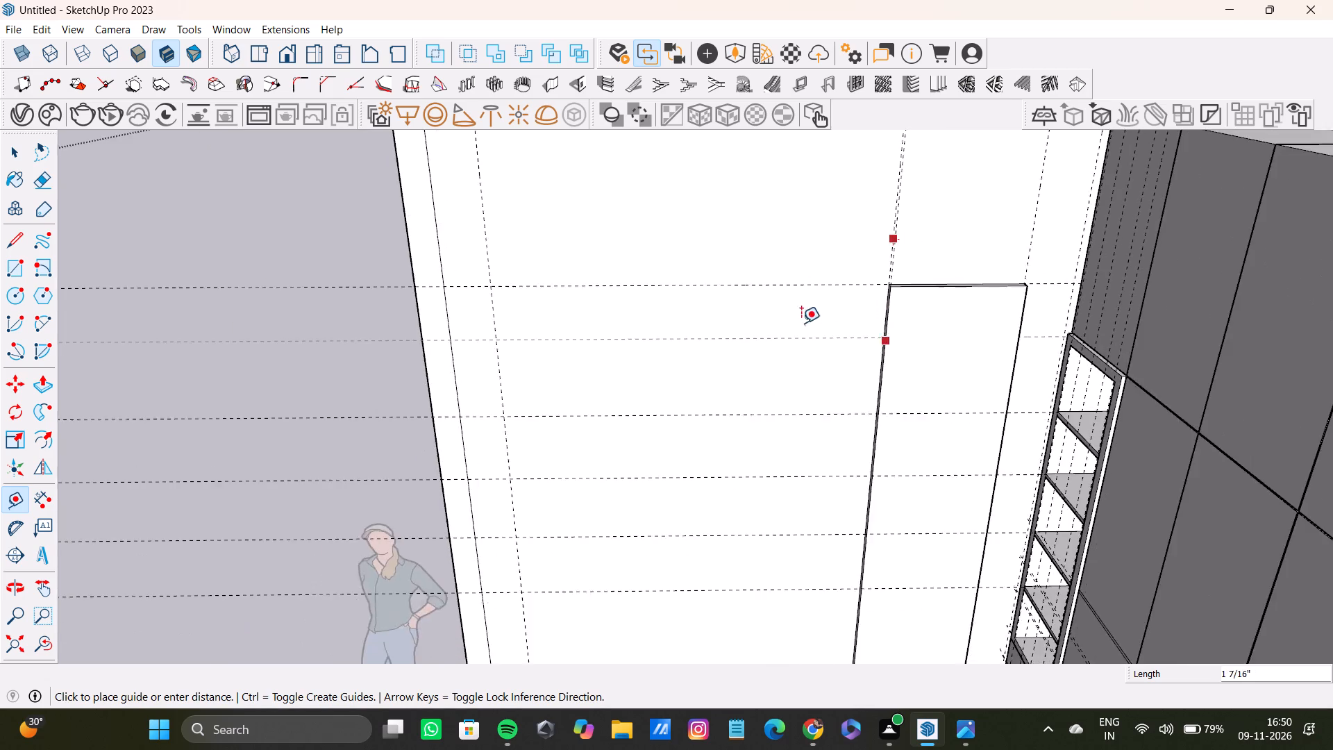
scroll(801, 323, down, 6)
shift+middle_drag(810, 311, 860, 433)
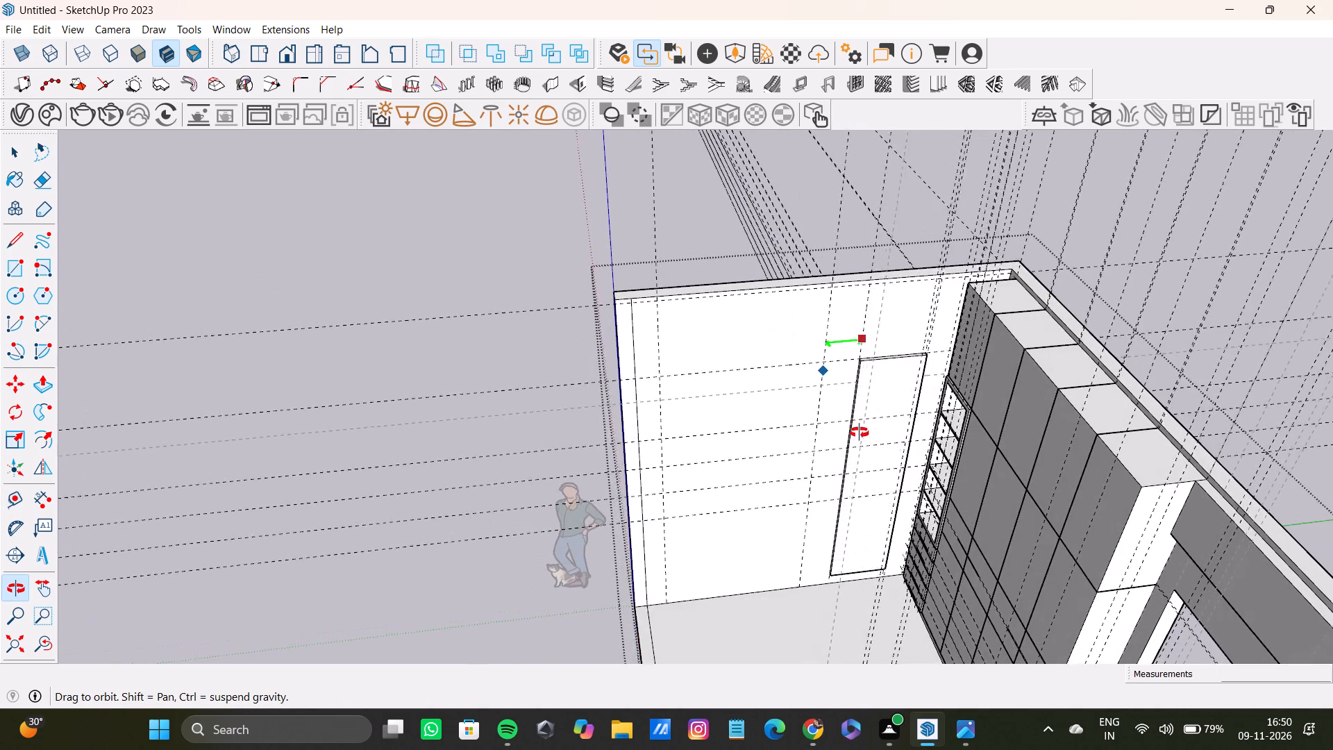
shift+middle_drag(860, 433, 760, 407)
scroll(793, 396, up, 10)
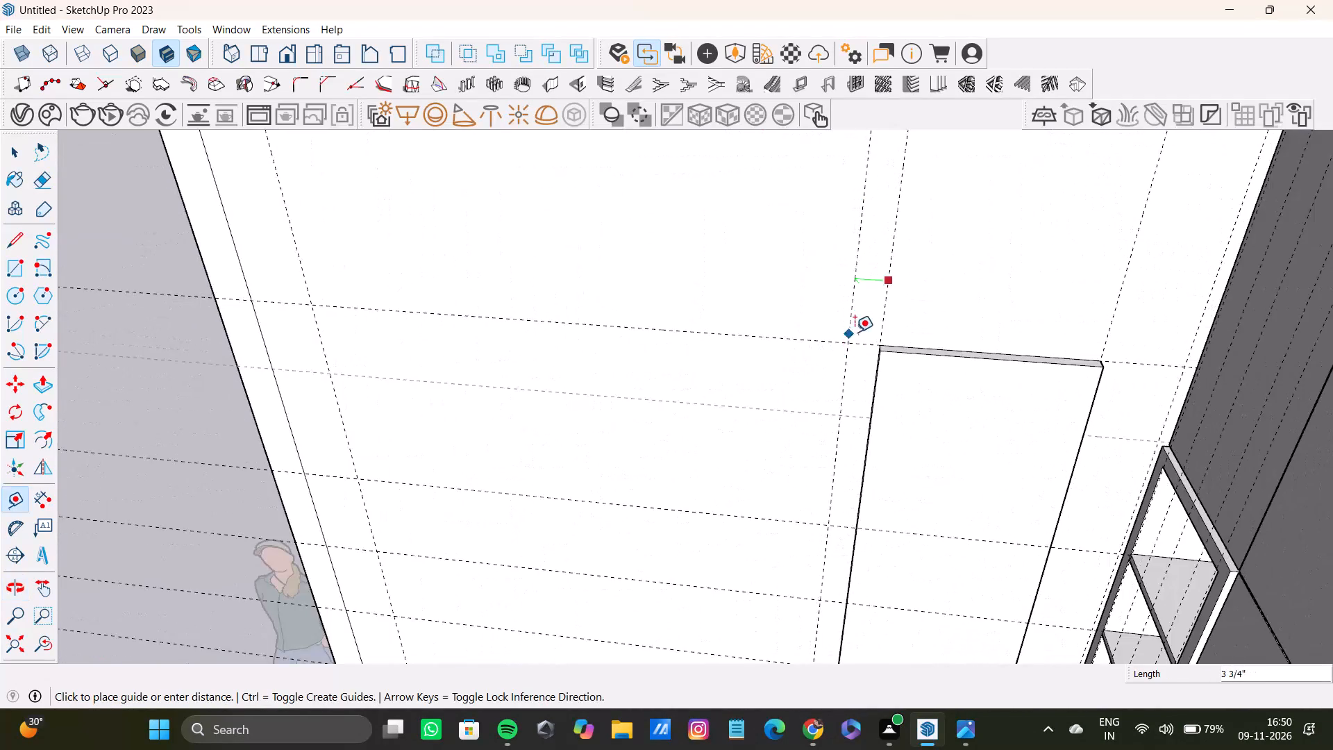
click(866, 330)
scroll(617, 330, down, 6)
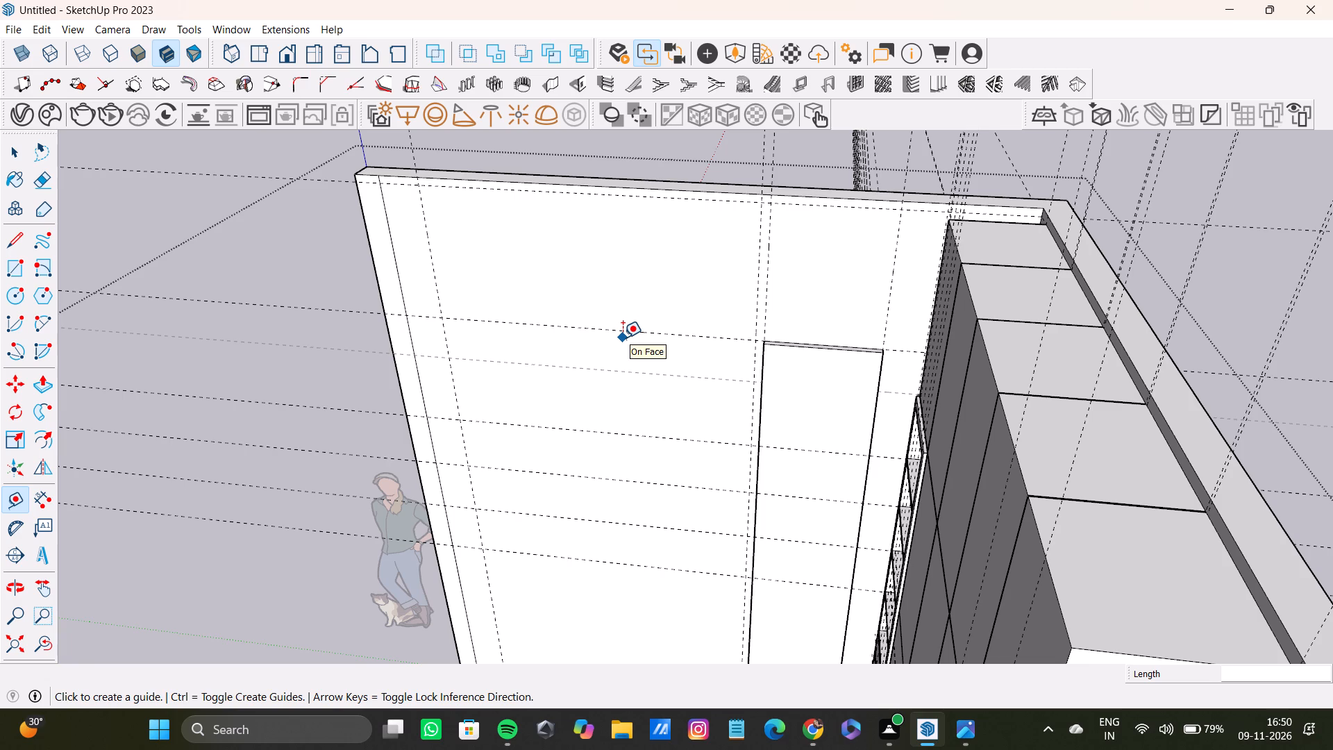
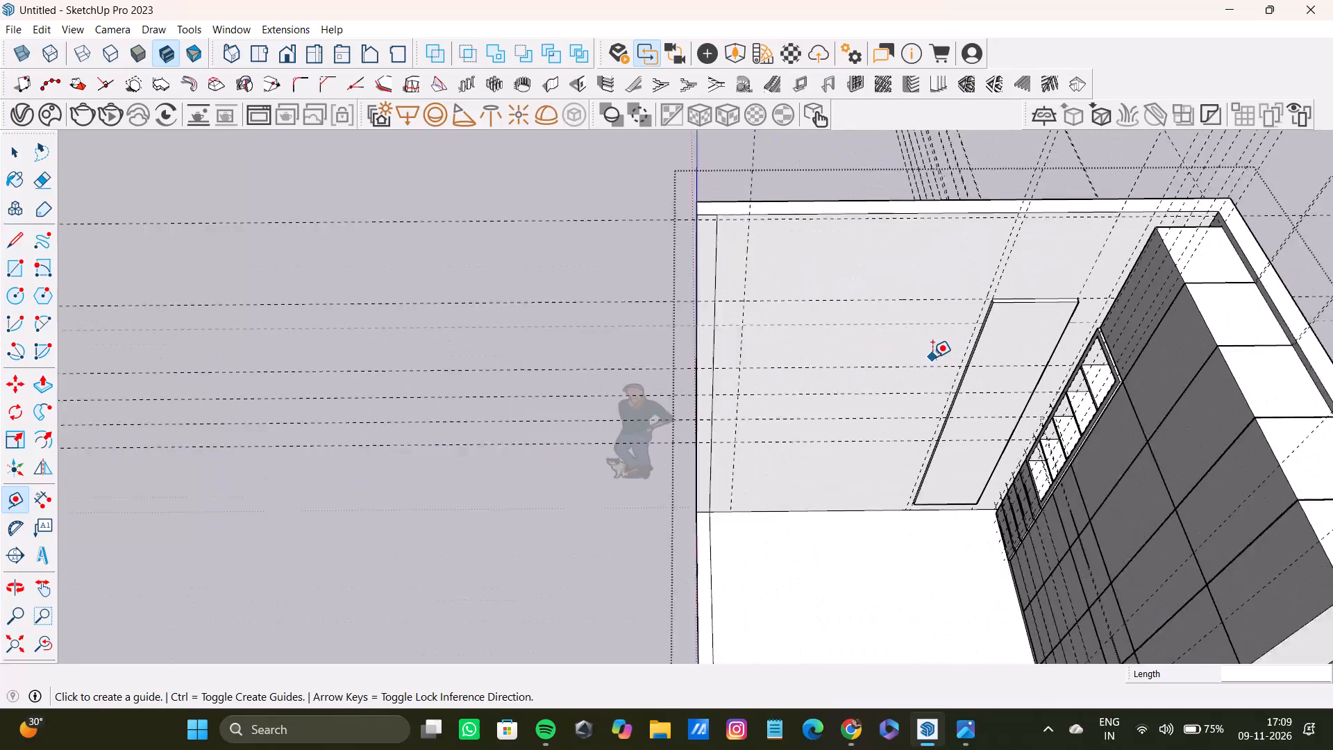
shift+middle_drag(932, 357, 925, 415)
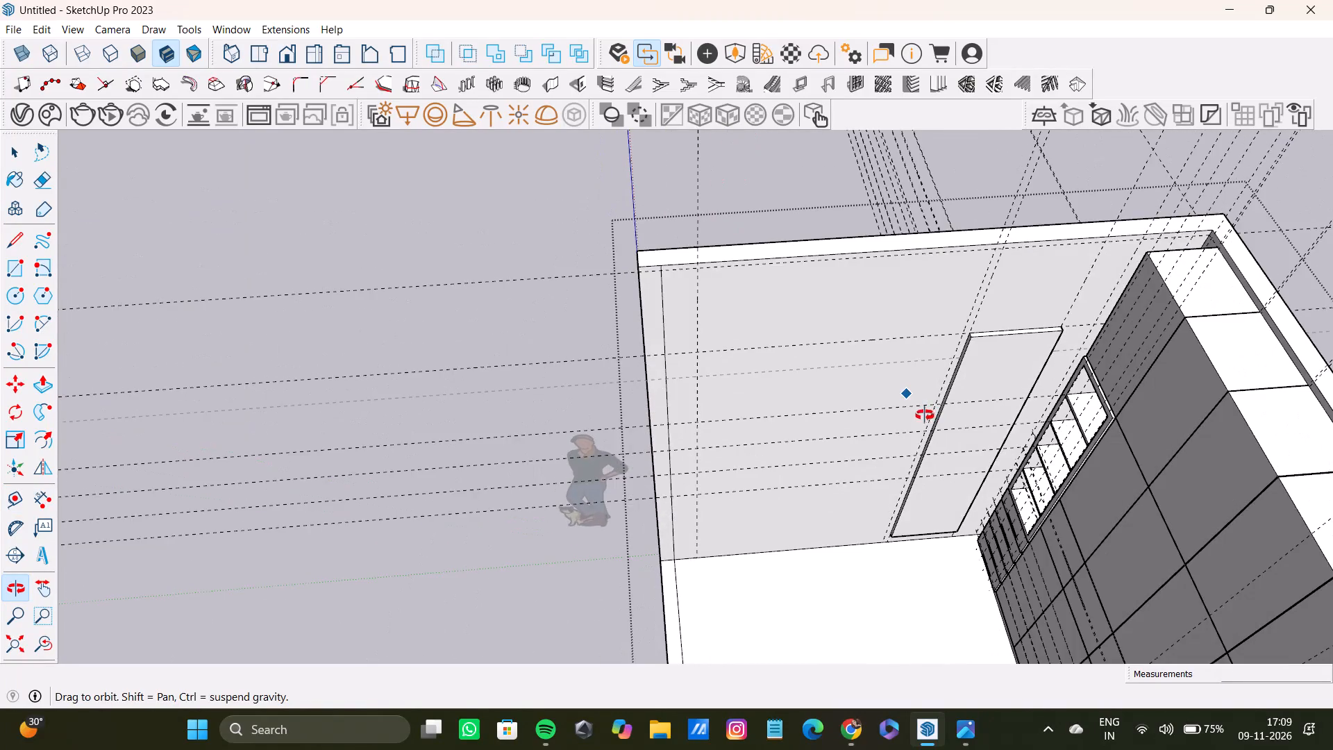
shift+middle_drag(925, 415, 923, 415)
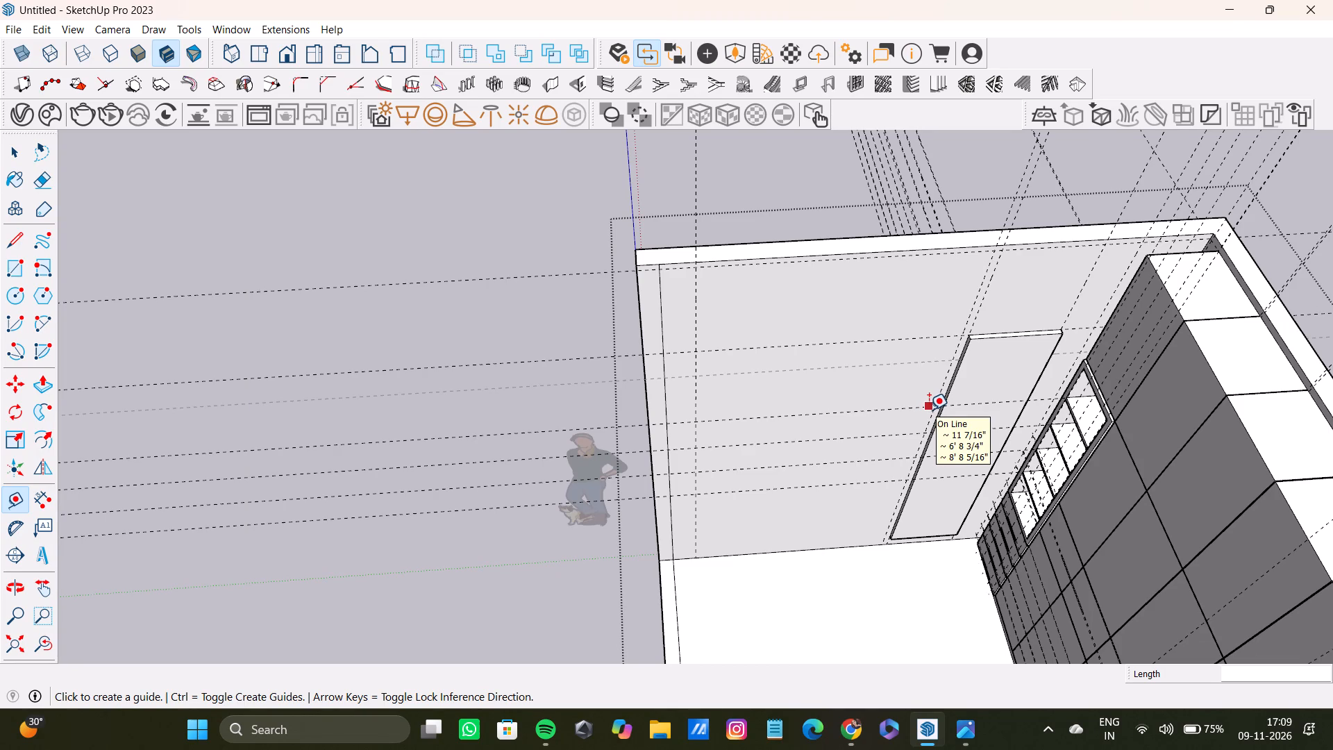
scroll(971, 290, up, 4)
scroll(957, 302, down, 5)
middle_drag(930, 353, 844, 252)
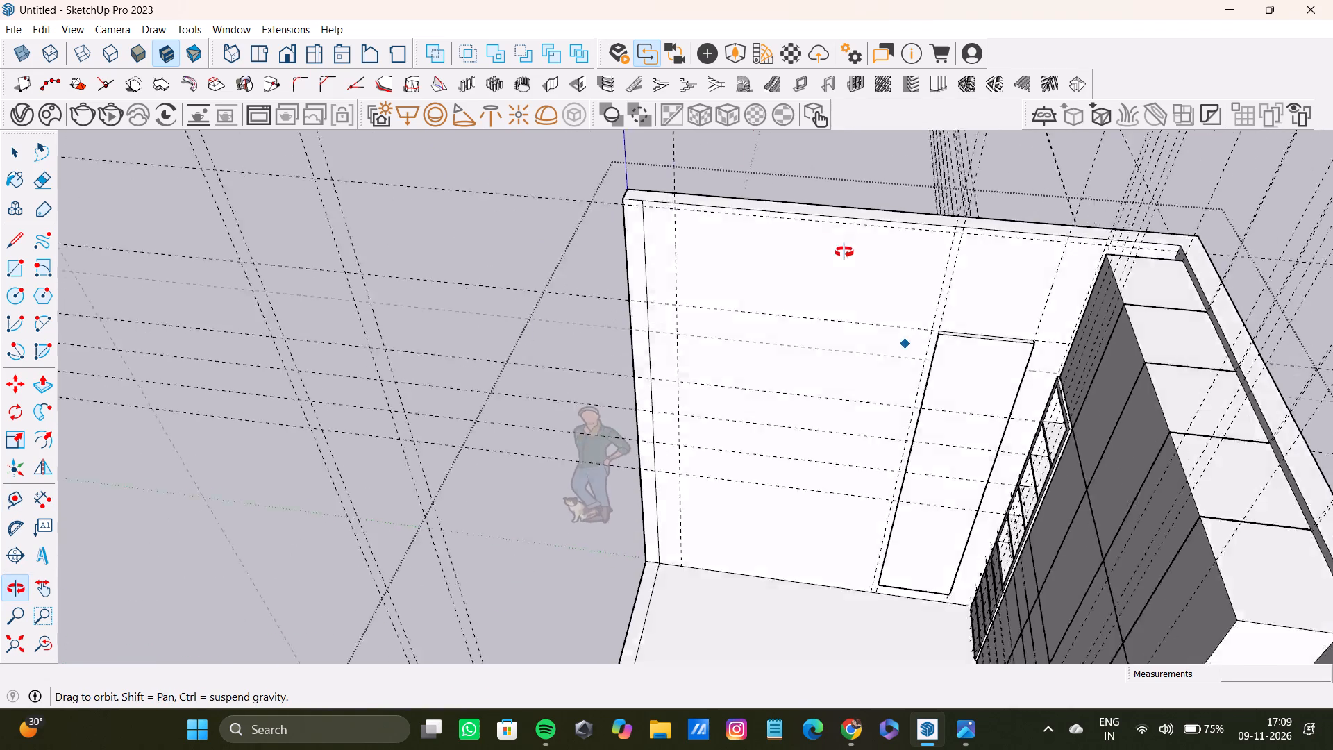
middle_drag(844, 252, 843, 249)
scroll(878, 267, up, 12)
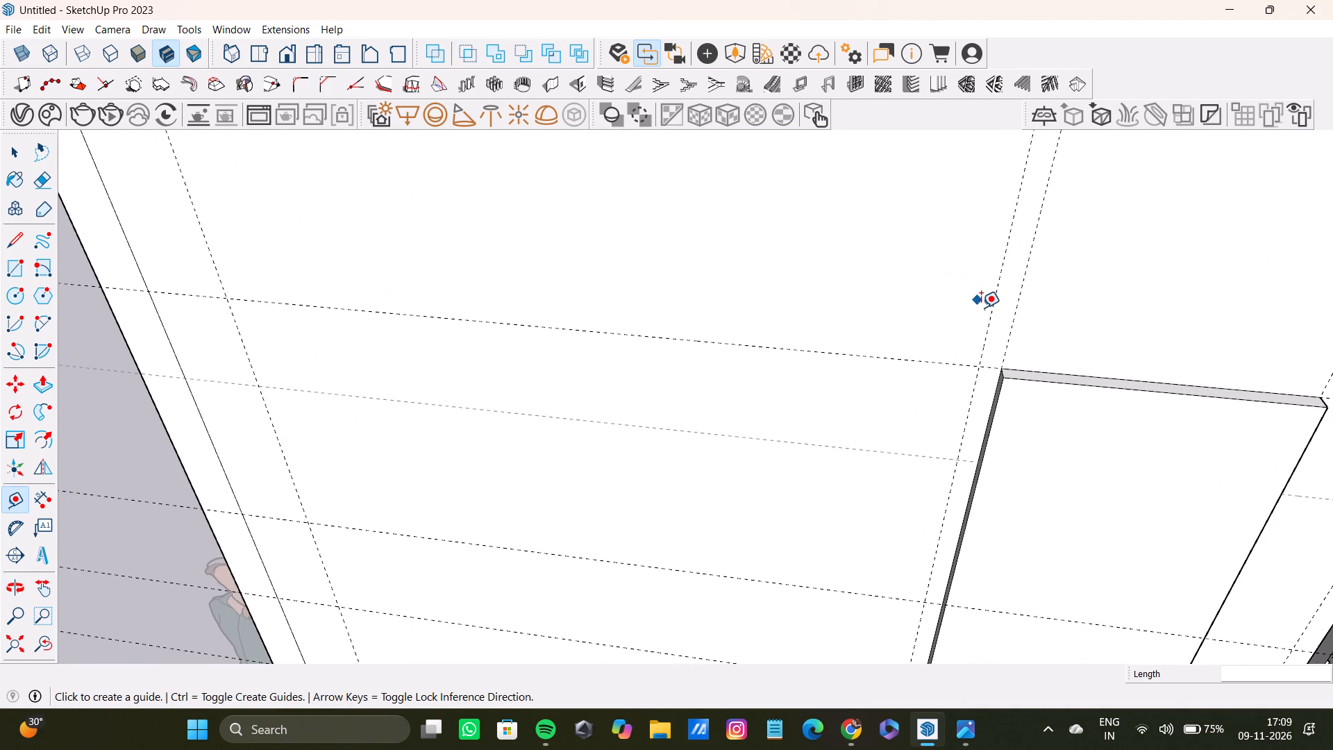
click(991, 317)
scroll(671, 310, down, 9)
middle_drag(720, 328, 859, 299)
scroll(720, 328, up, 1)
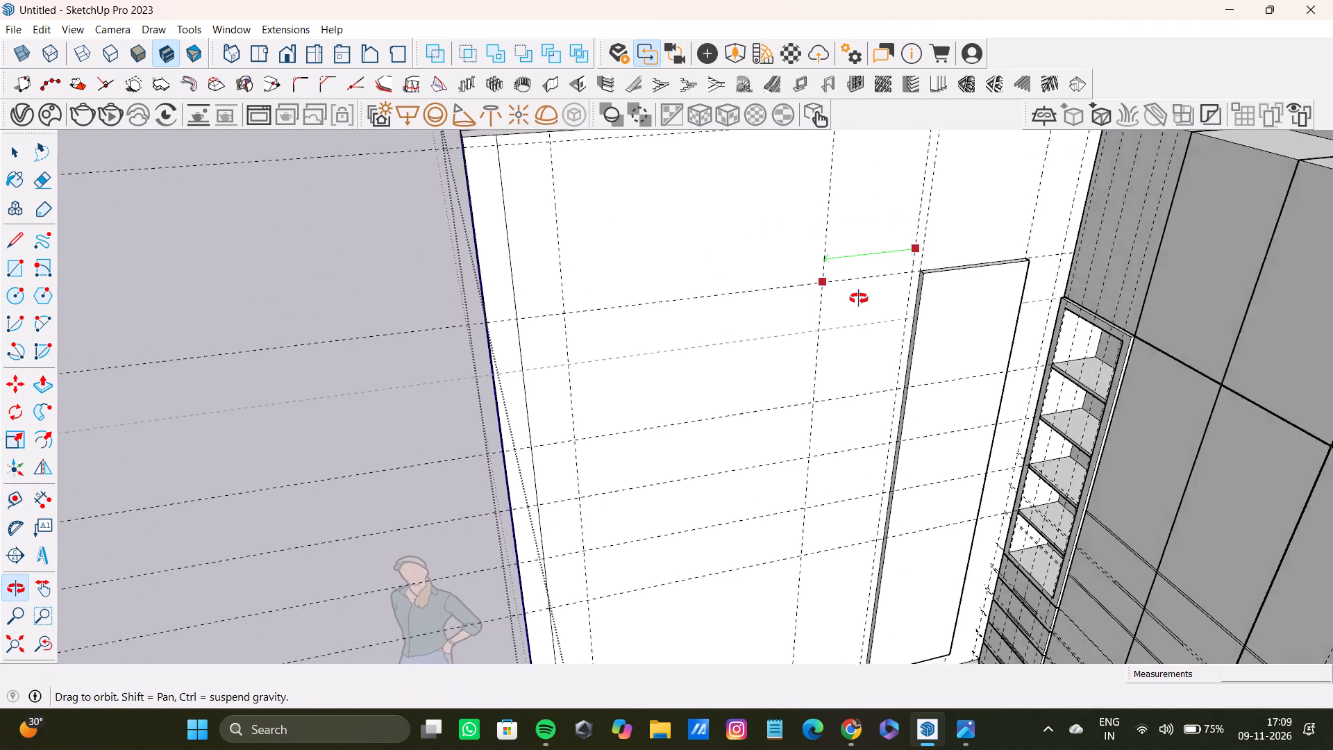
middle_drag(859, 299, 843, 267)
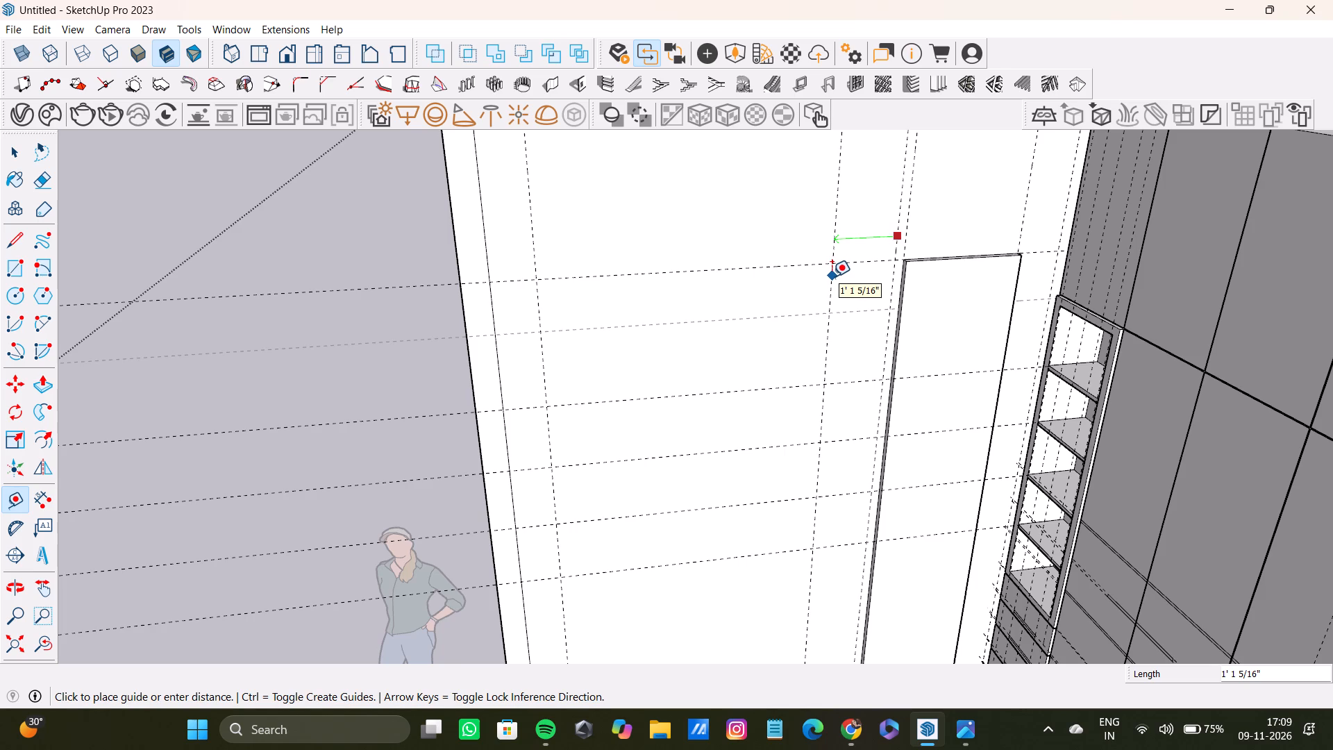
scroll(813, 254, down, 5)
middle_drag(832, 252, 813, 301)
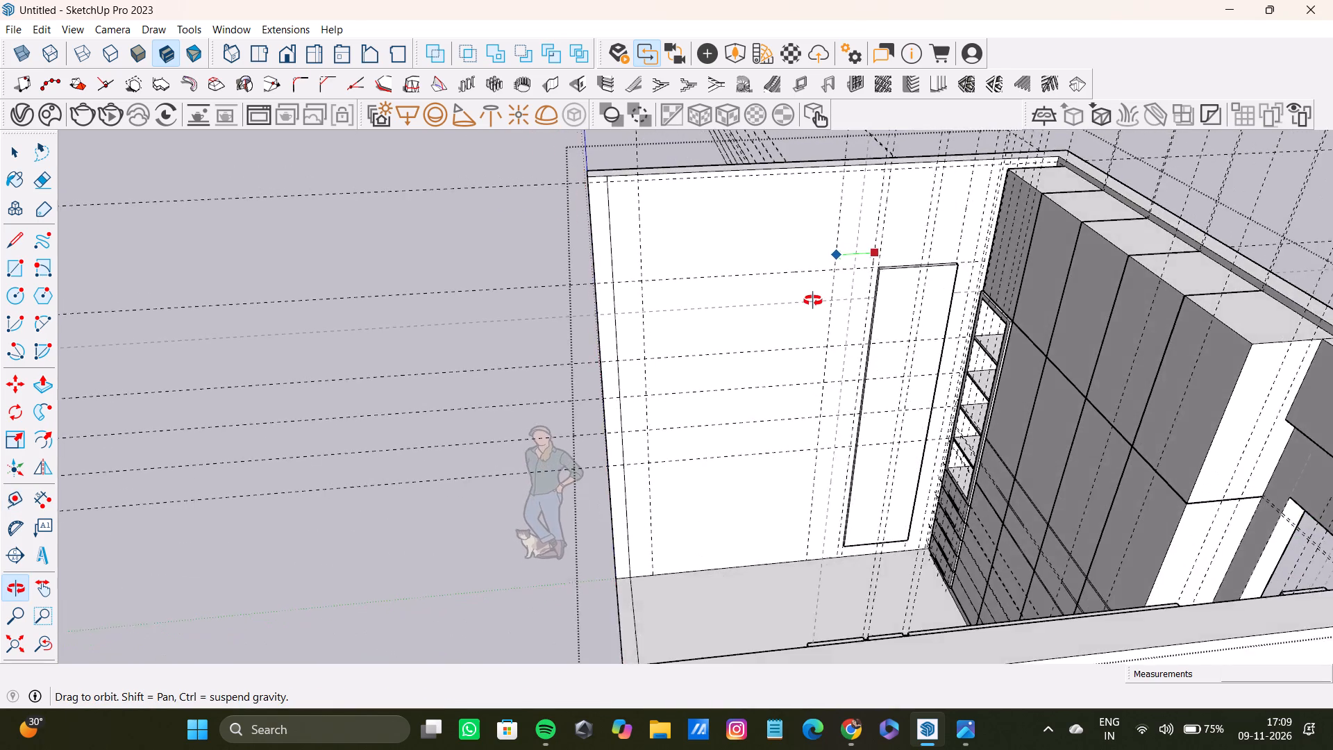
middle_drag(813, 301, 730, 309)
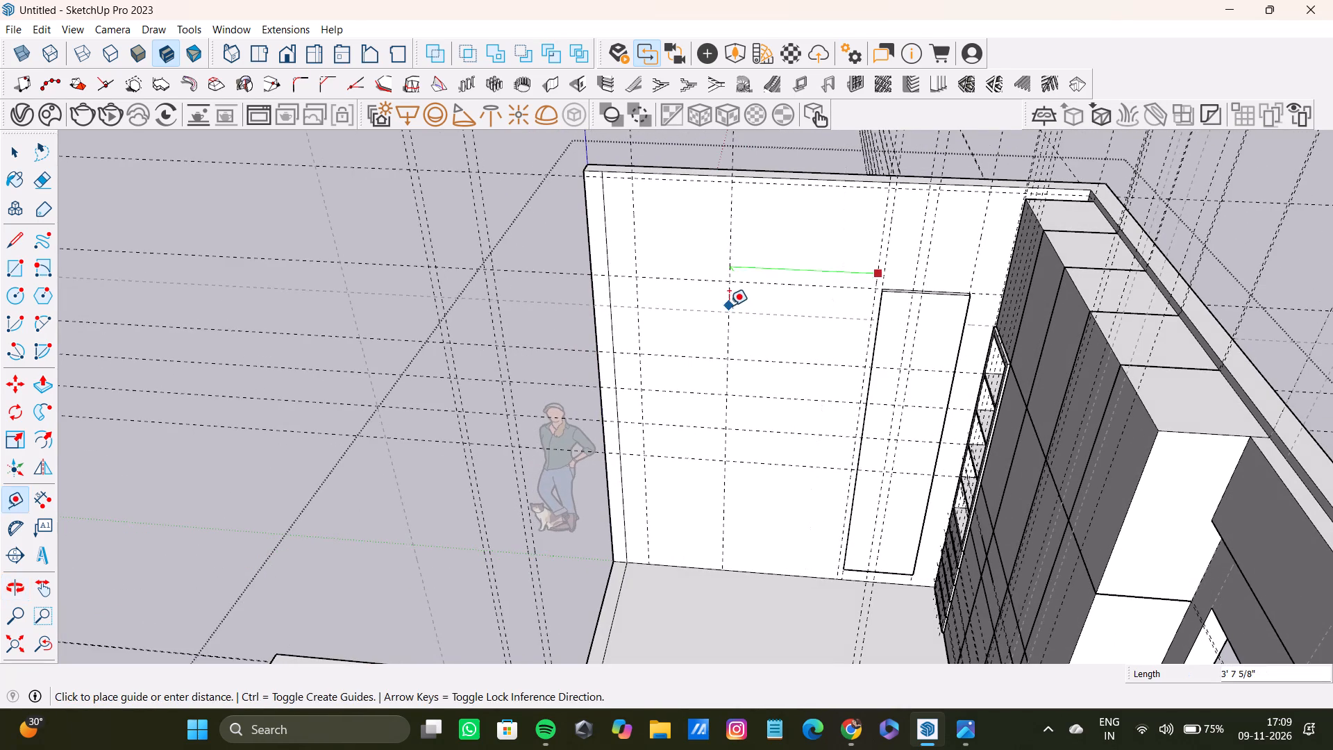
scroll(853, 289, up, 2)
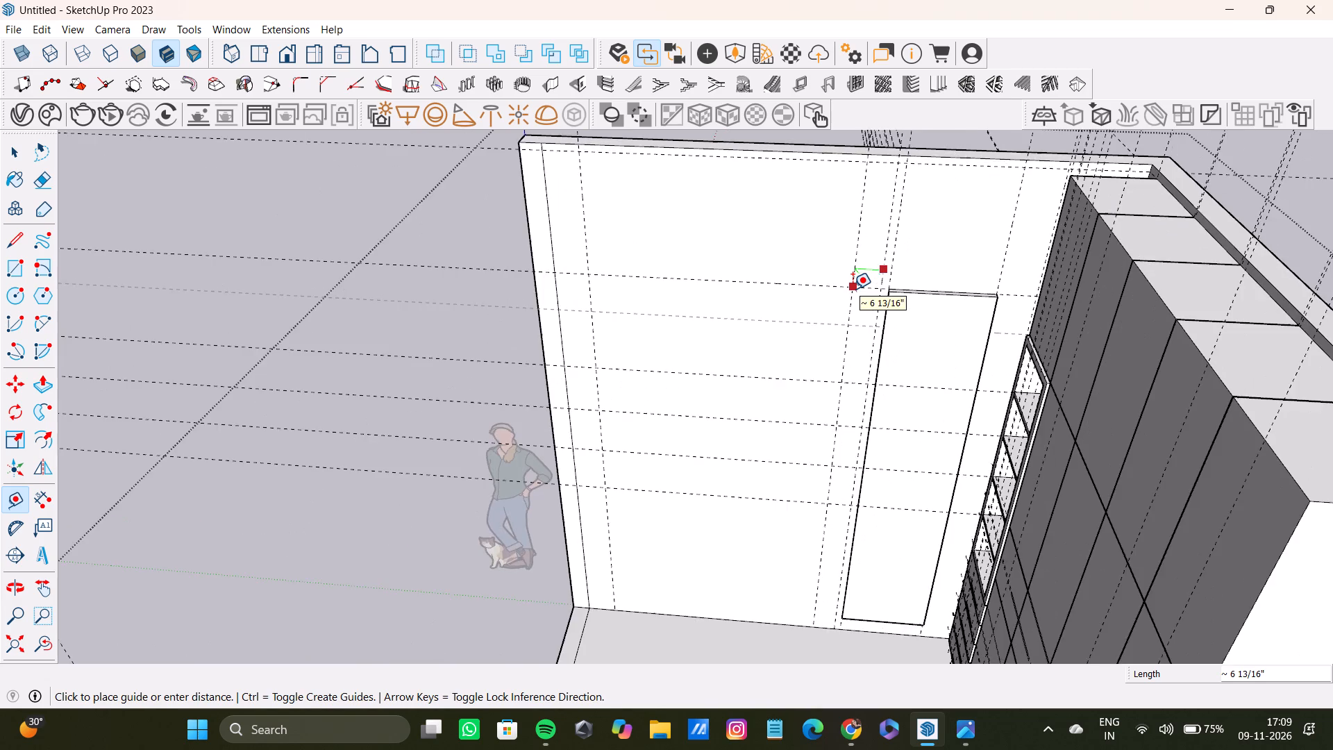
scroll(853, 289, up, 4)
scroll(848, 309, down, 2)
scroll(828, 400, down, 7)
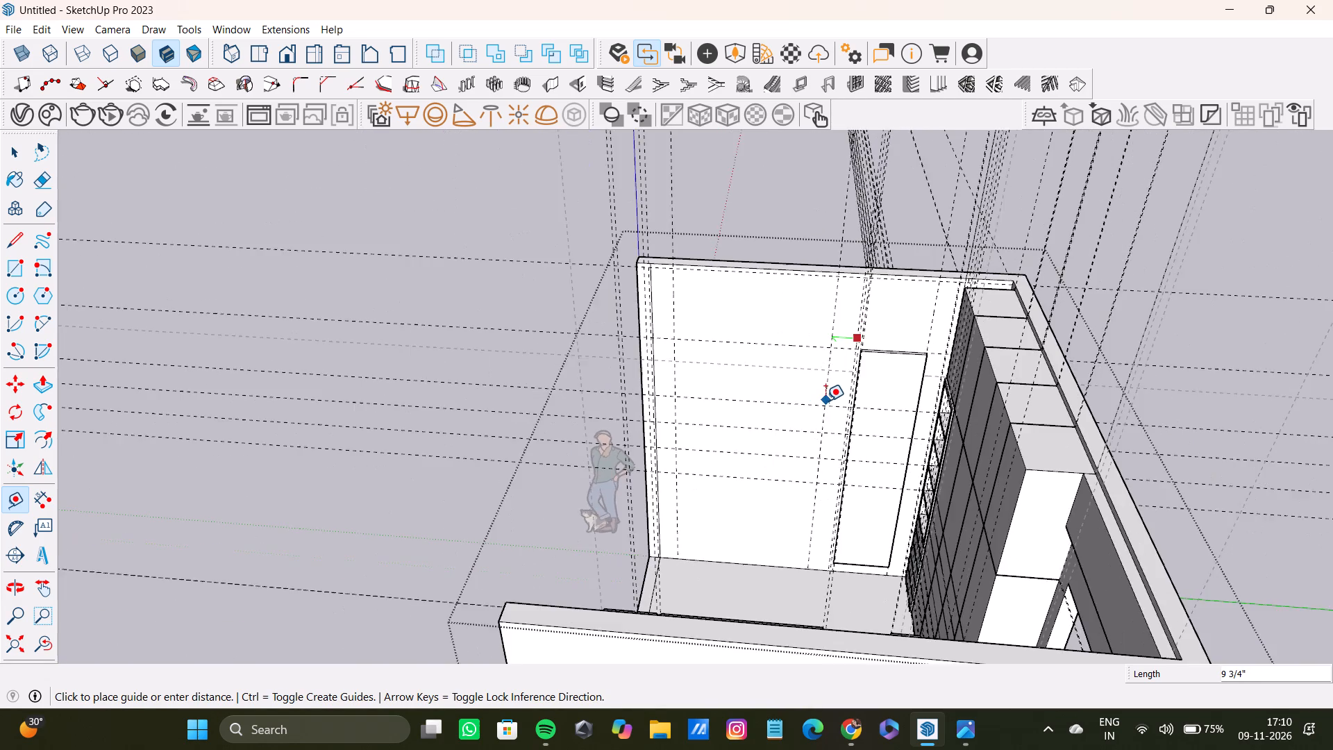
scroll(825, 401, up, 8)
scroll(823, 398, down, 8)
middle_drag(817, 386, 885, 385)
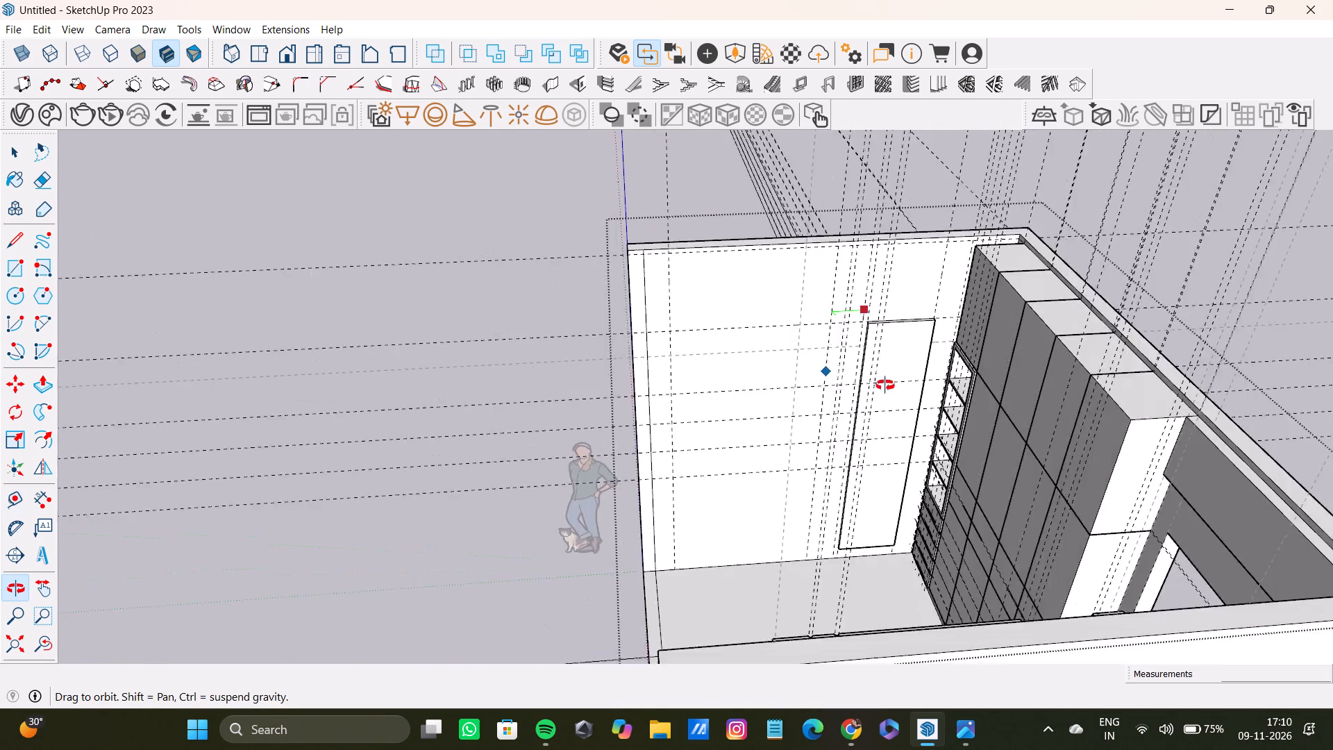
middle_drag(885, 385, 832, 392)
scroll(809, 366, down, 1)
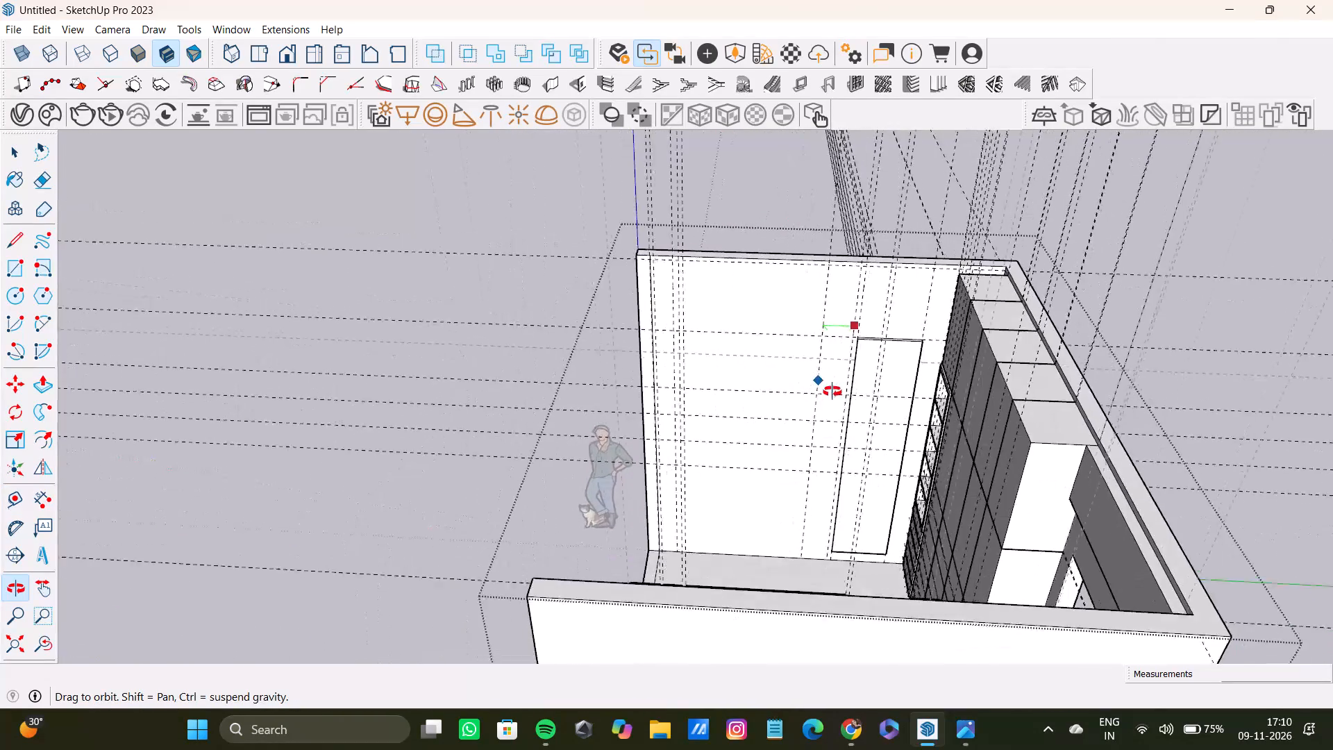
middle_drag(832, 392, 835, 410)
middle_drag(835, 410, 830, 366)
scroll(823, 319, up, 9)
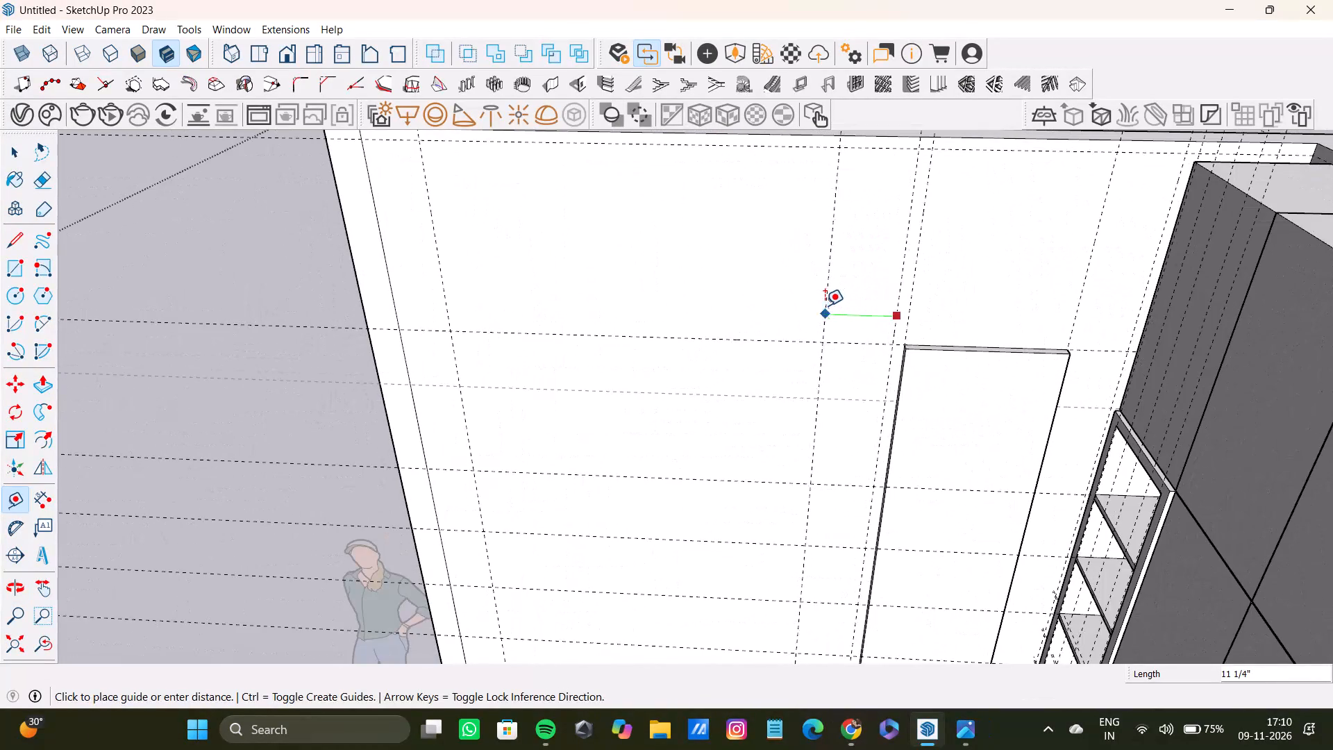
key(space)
Draw a large rectangle on the adjoining wall, from the upper guide intersection near its far end to the floor at the guide beside the door.
text(r)
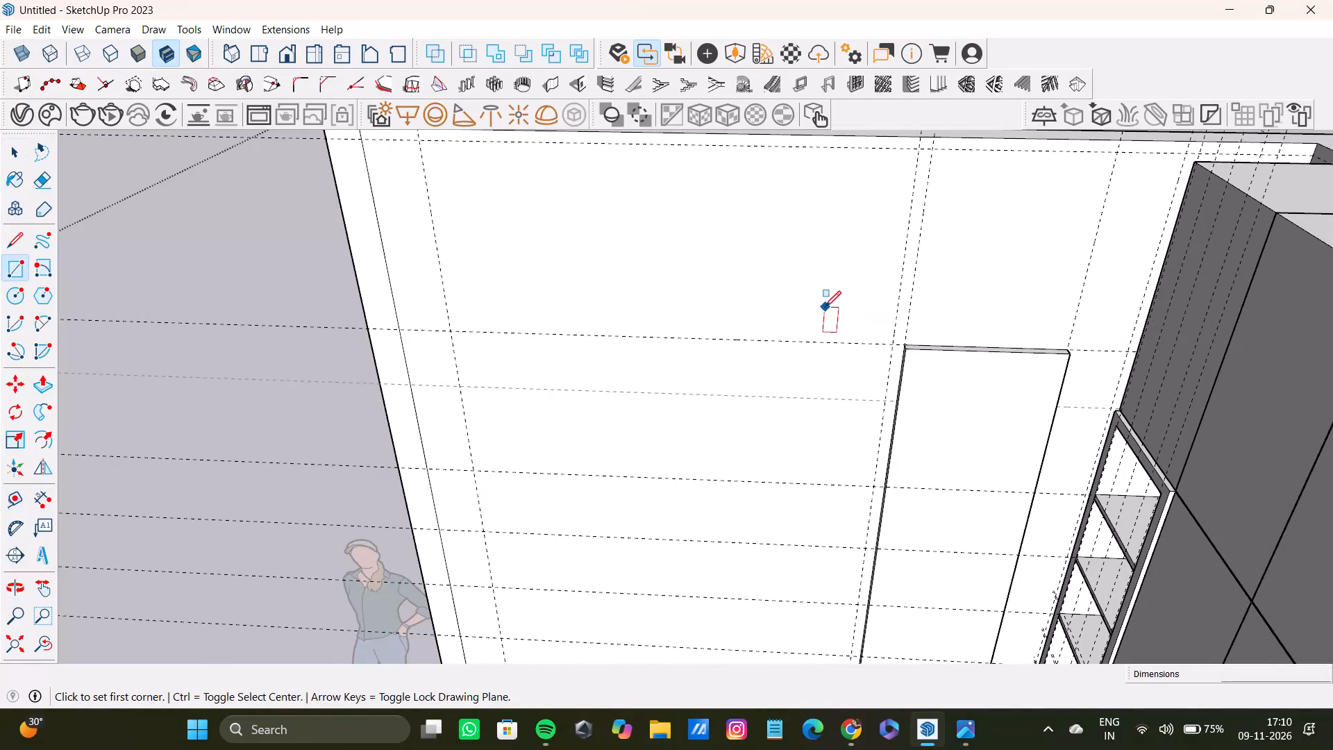
click(421, 138)
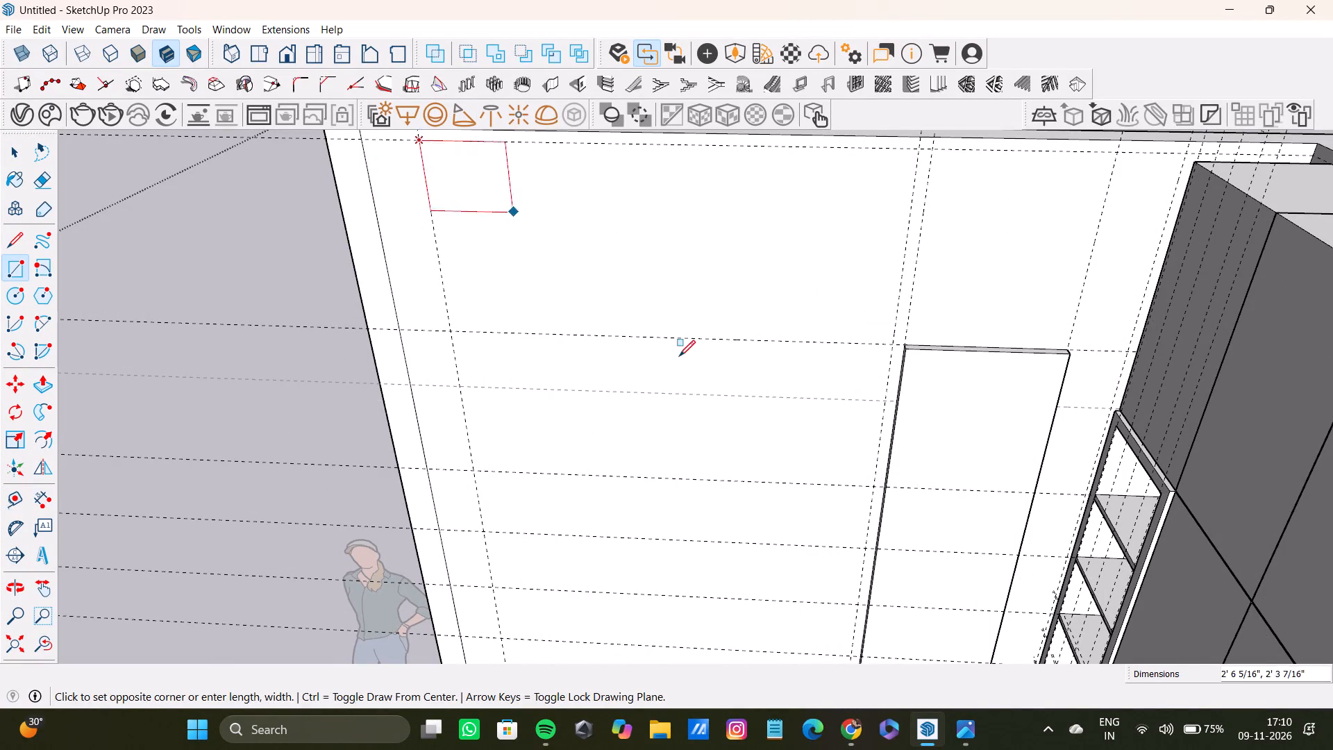
scroll(679, 356, down, 5)
middle_drag(713, 409, 794, 394)
scroll(770, 486, down, 4)
middle_drag(790, 533, 894, 500)
scroll(712, 578, up, 4)
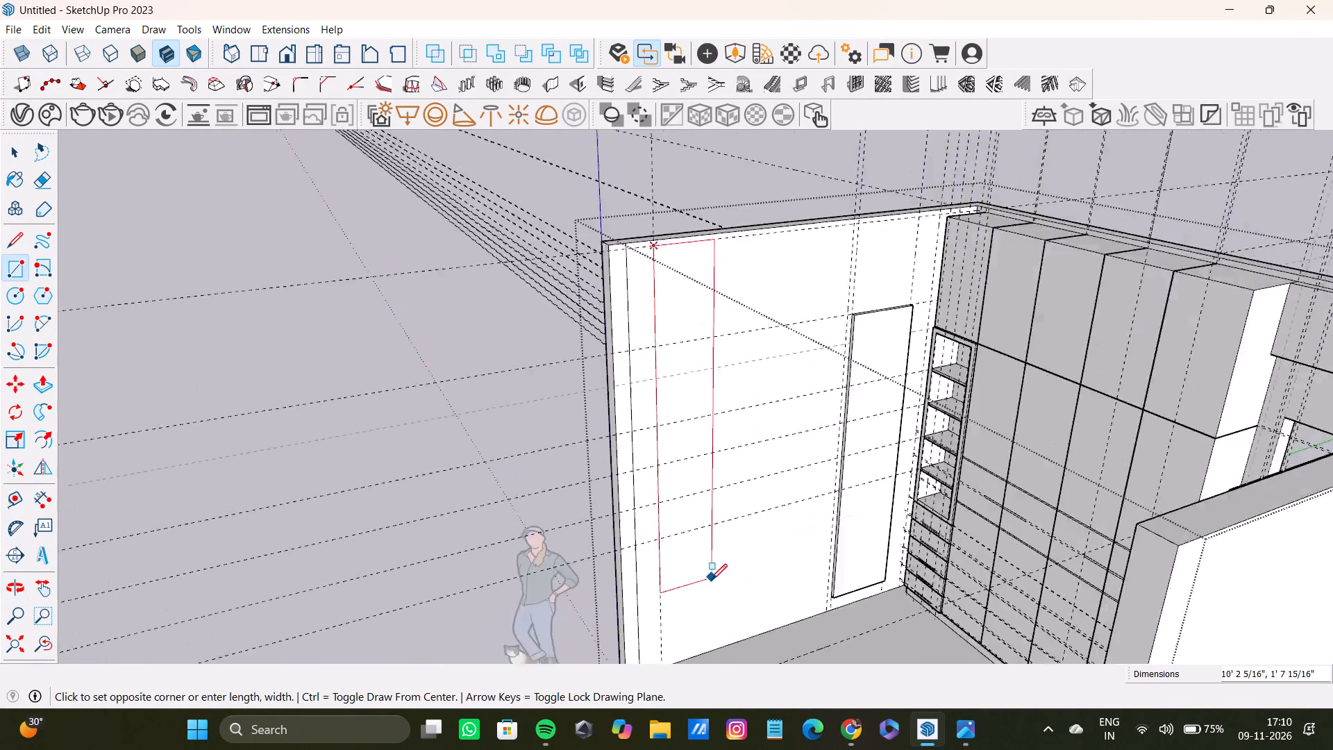
scroll(711, 580, up, 1)
scroll(871, 620, up, 9)
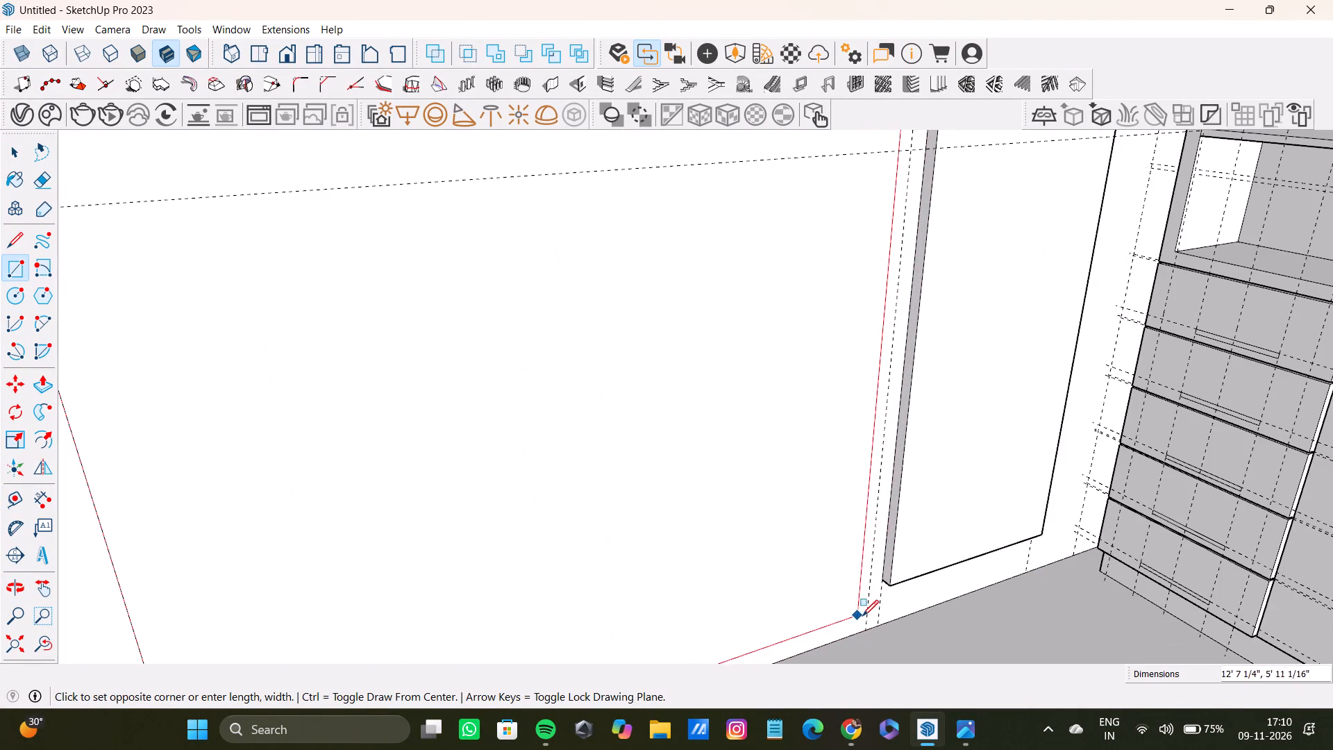
click(867, 627)
Place a vertical guide inside the large wall rectangle, about 1' 4" from its door-side edge.
scroll(720, 552, down, 5)
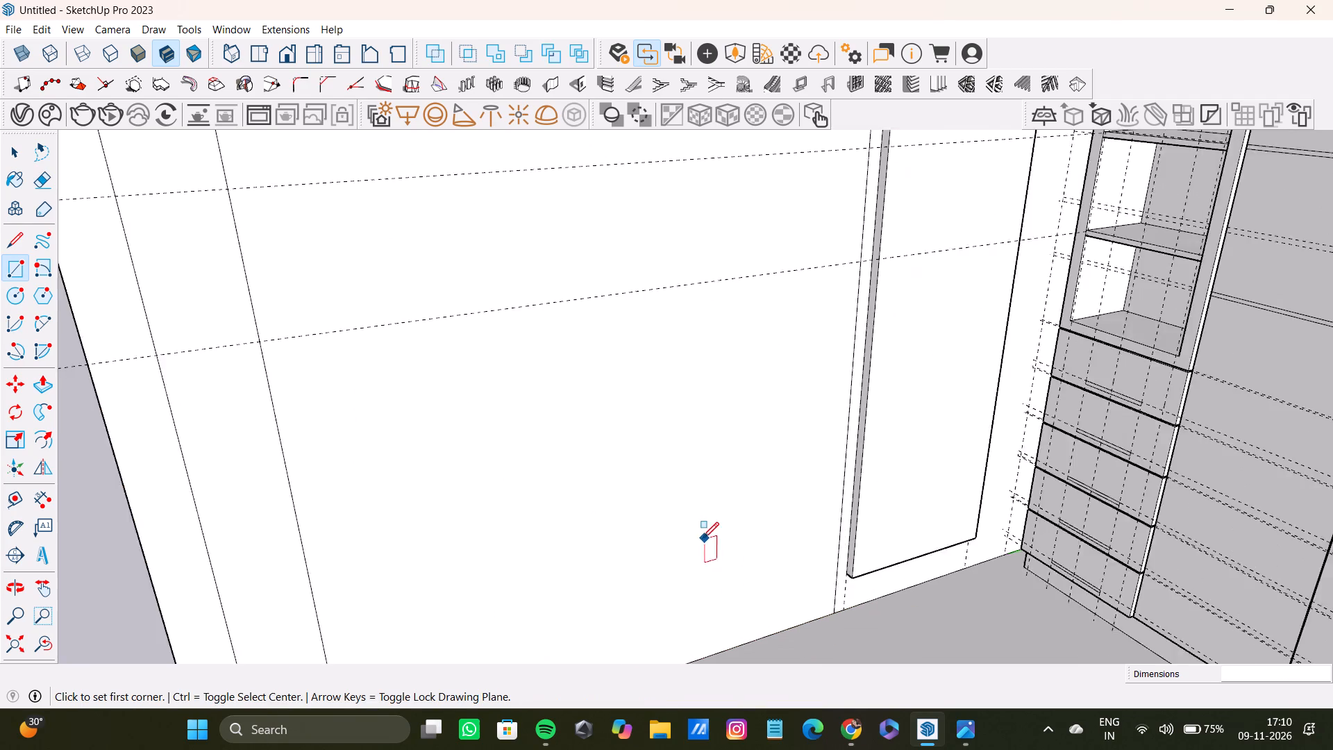
scroll(703, 538, down, 12)
middle_drag(698, 527, 539, 632)
scroll(701, 264, up, 12)
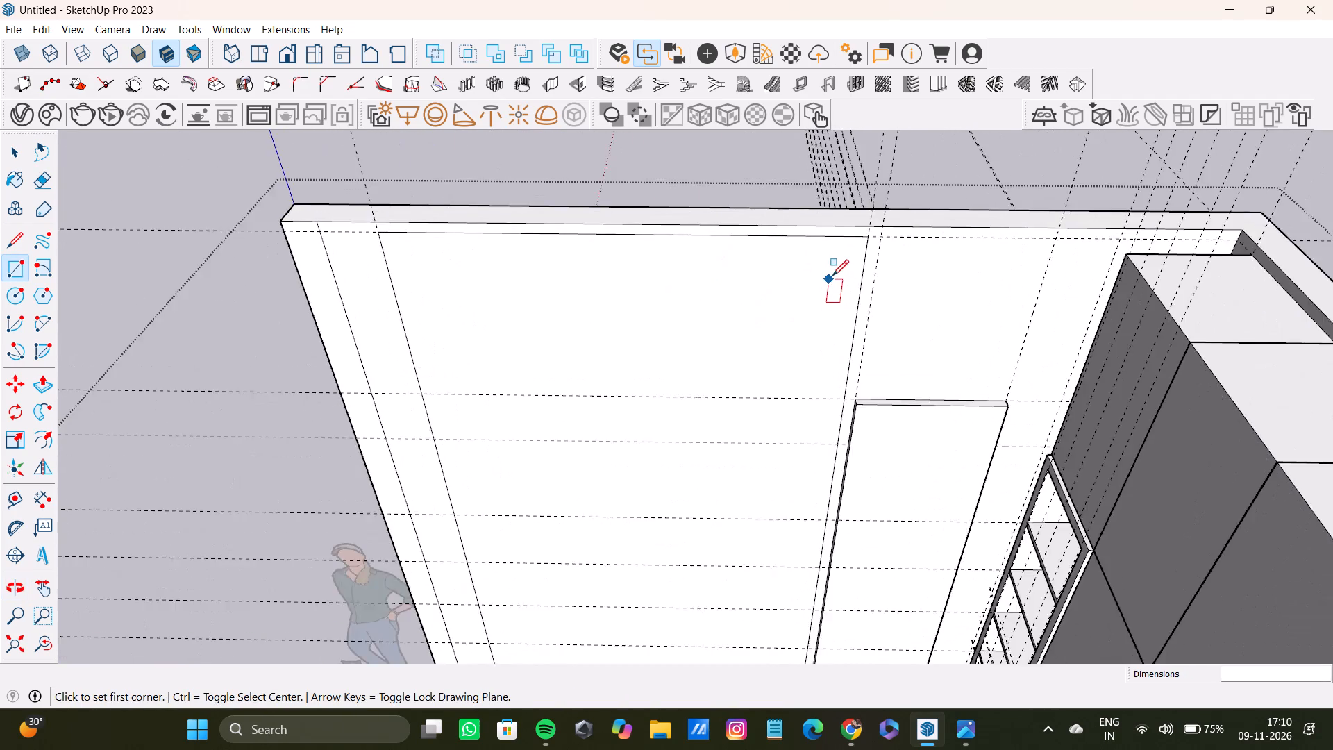
key(space)
text(t)
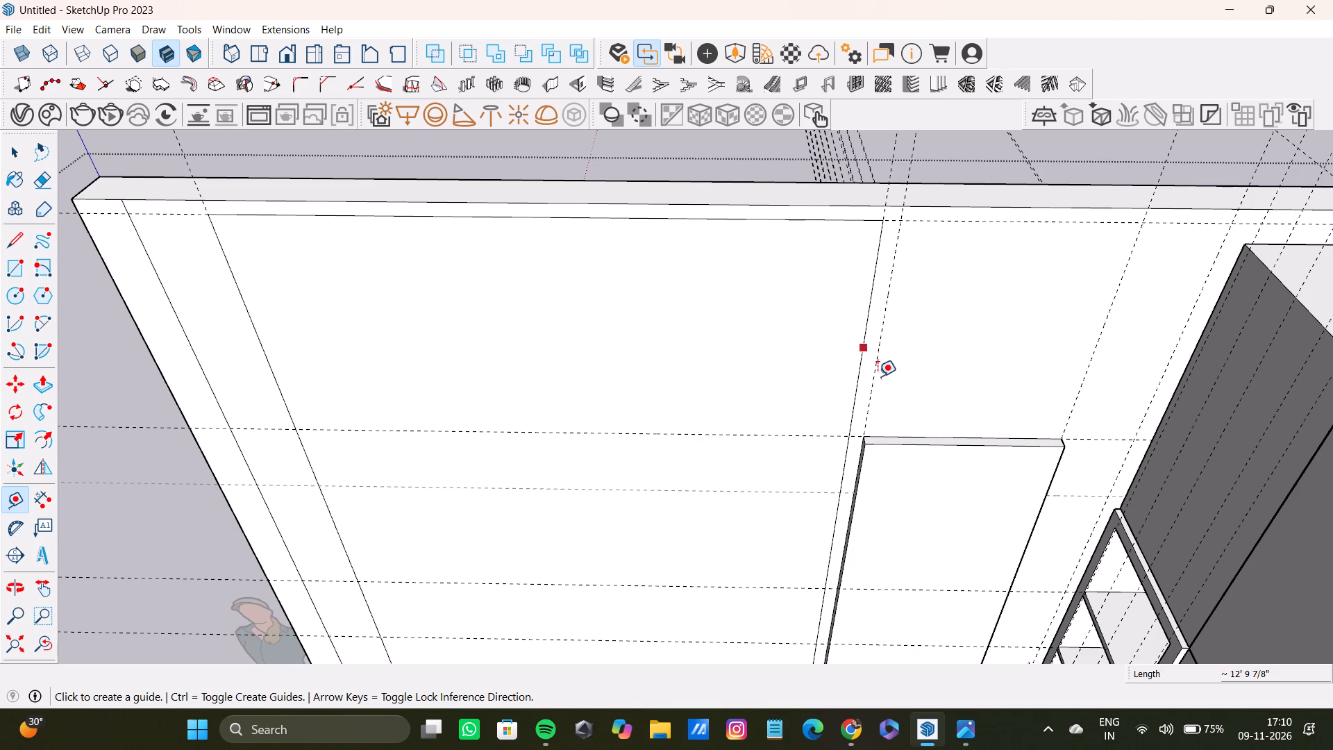
click(856, 390)
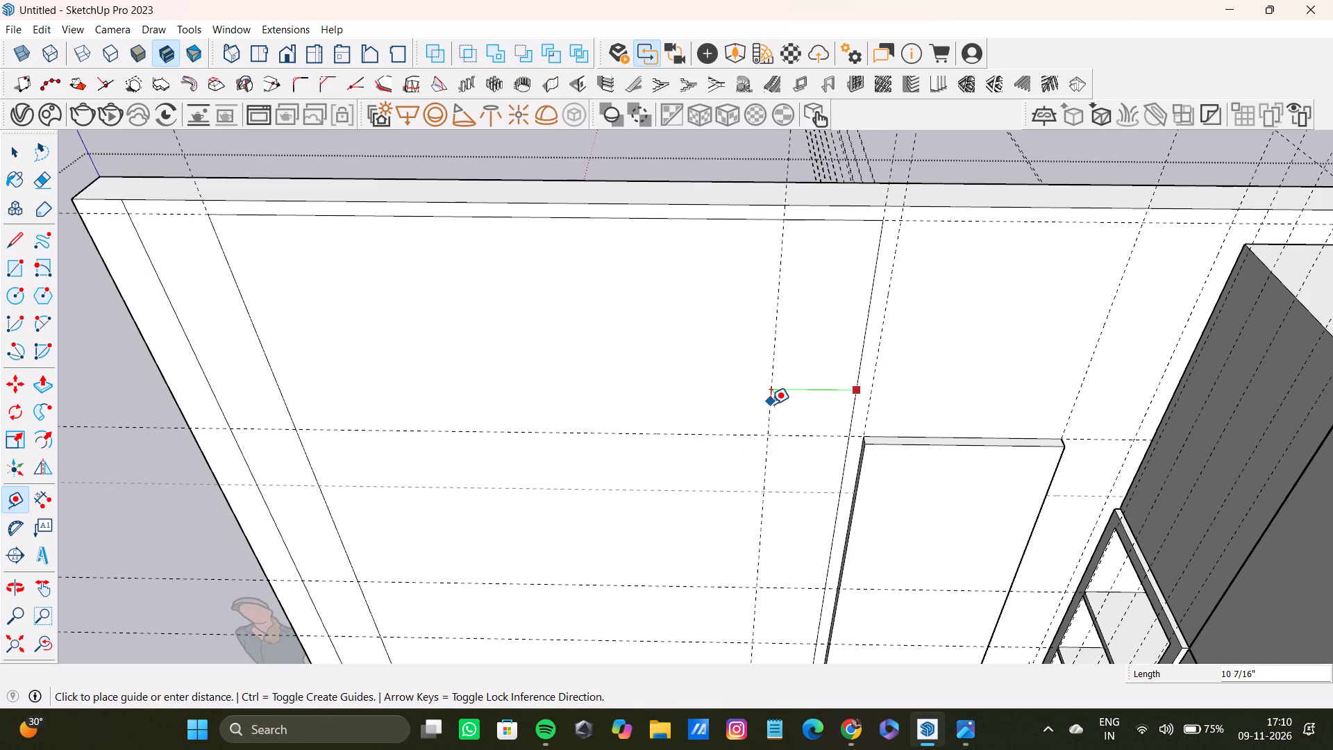
scroll(770, 405, down, 7)
middle_drag(766, 406, 796, 409)
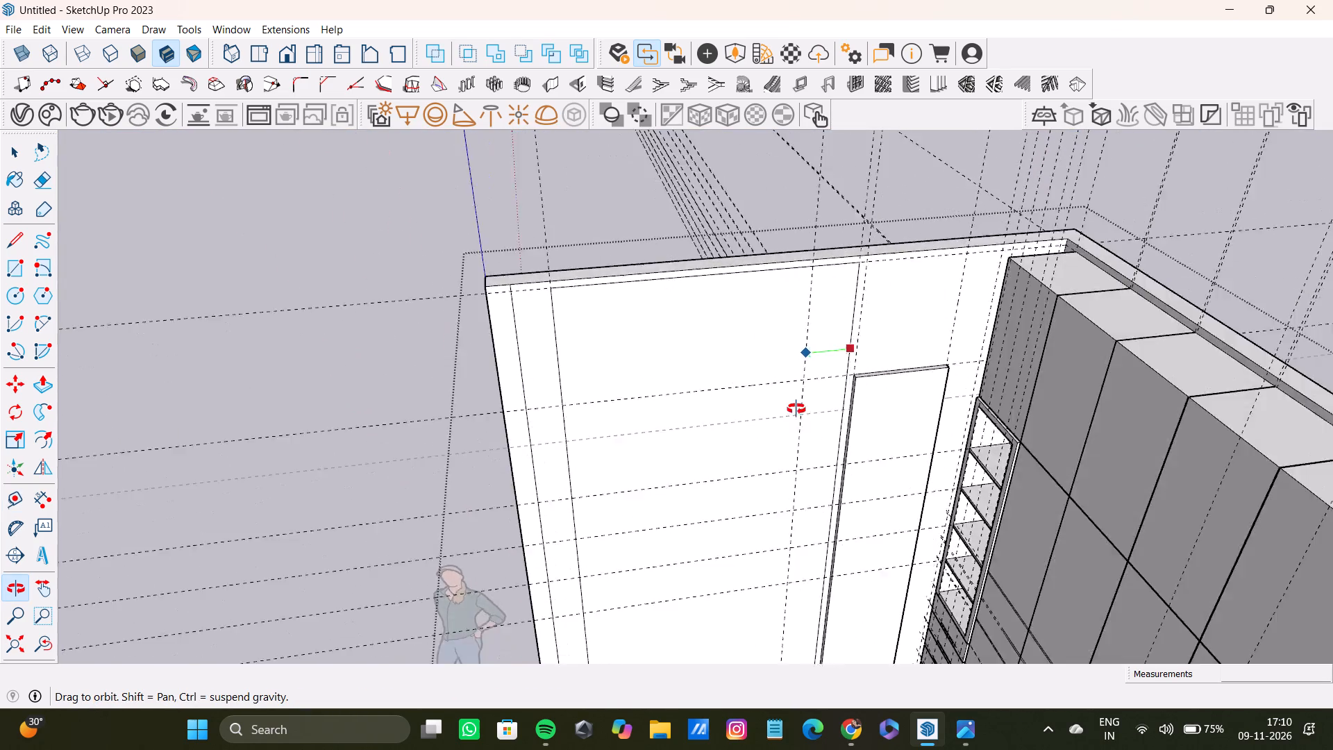
middle_drag(796, 409, 753, 450)
scroll(769, 402, up, 8)
scroll(741, 366, down, 2)
middle_drag(730, 364, 737, 315)
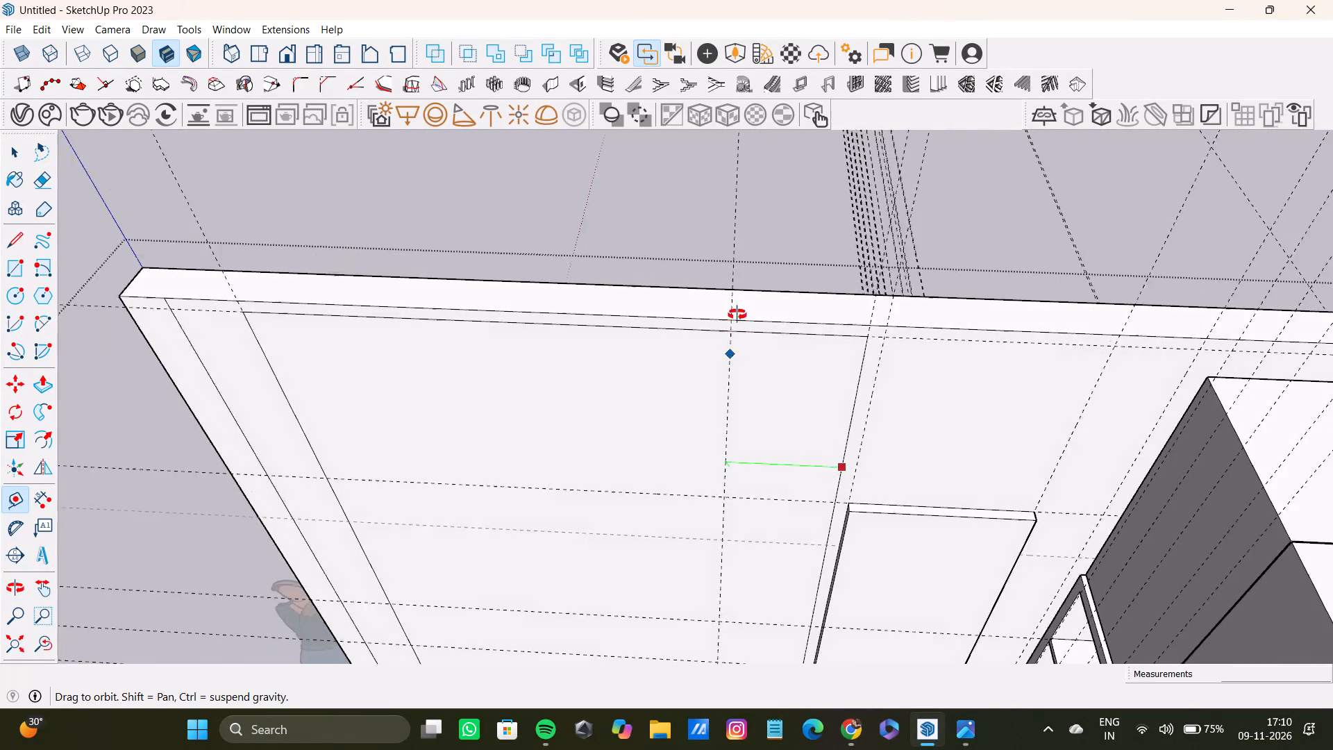
middle_drag(737, 315, 803, 366)
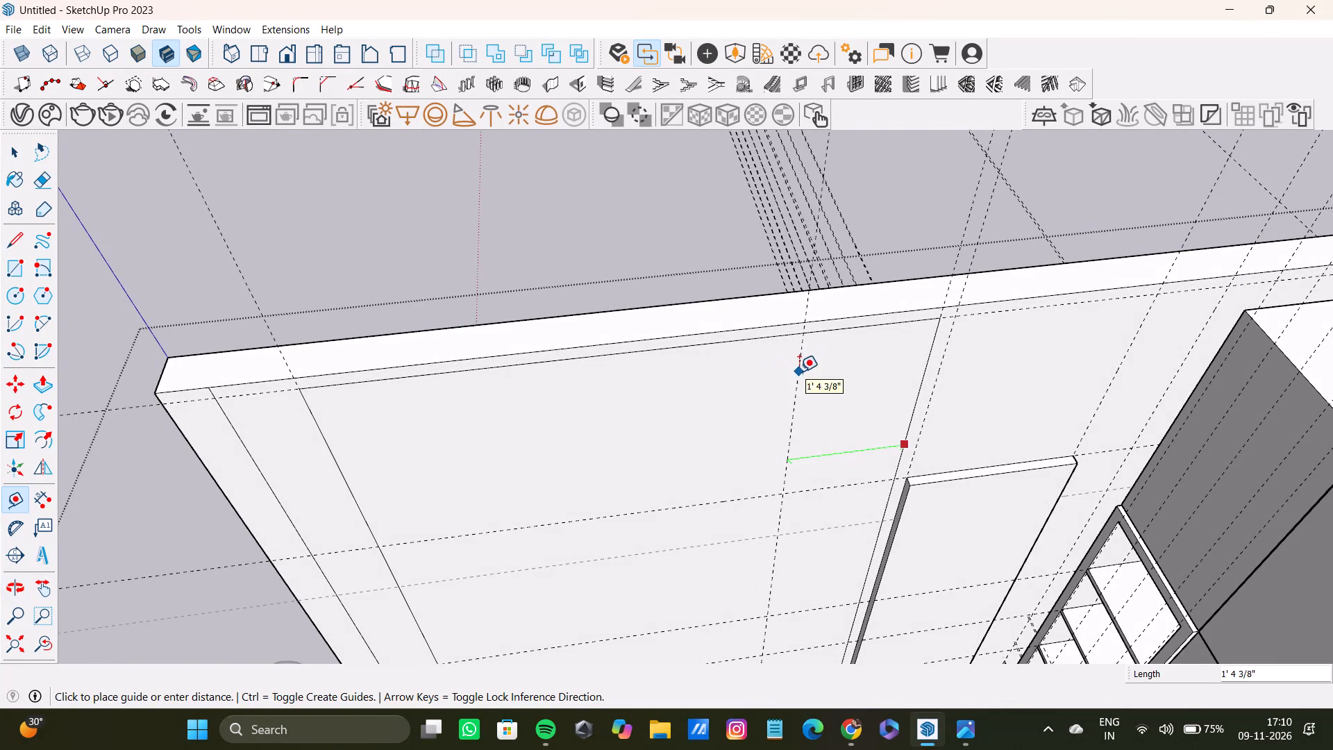
click(811, 378)
Place a second vertical guide 0.2" from the new guide, on the side away from the door.
middle_drag(810, 403, 880, 346)
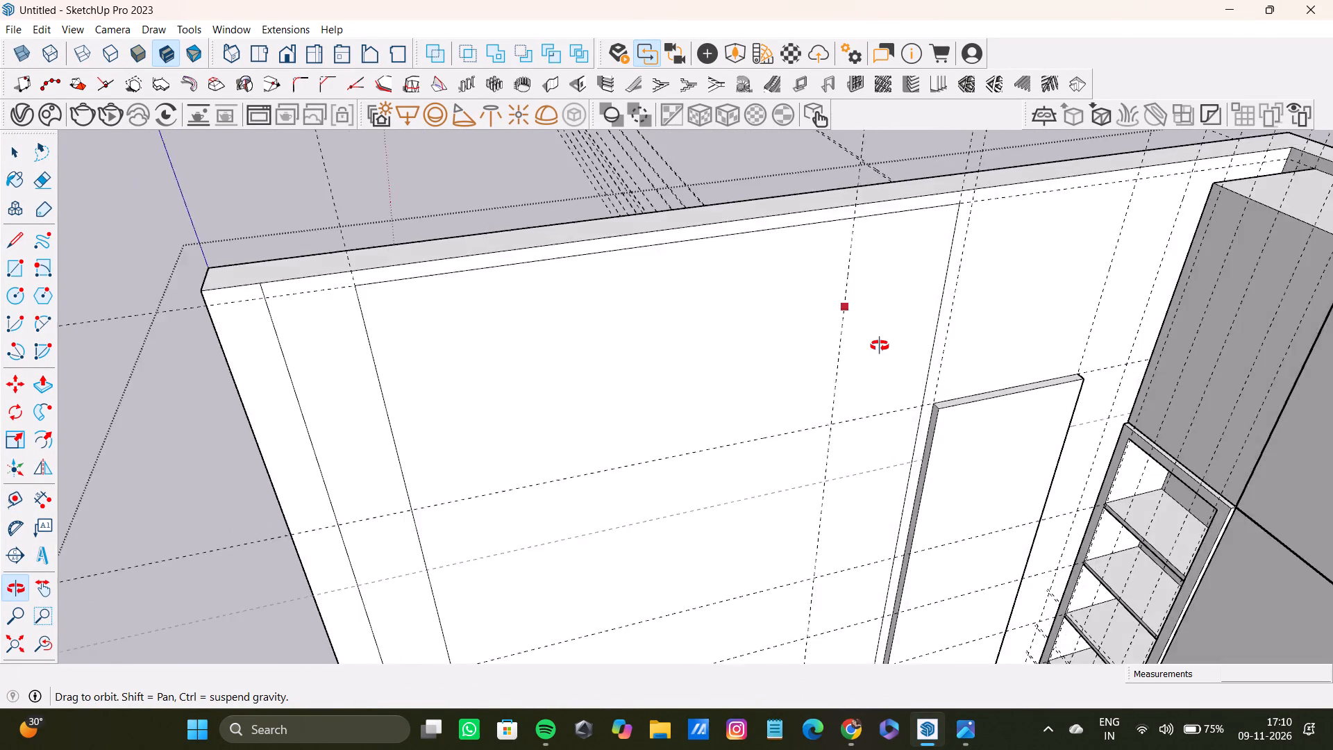
middle_drag(880, 346, 794, 340)
scroll(789, 317, up, 9)
drag(800, 334, 794, 335)
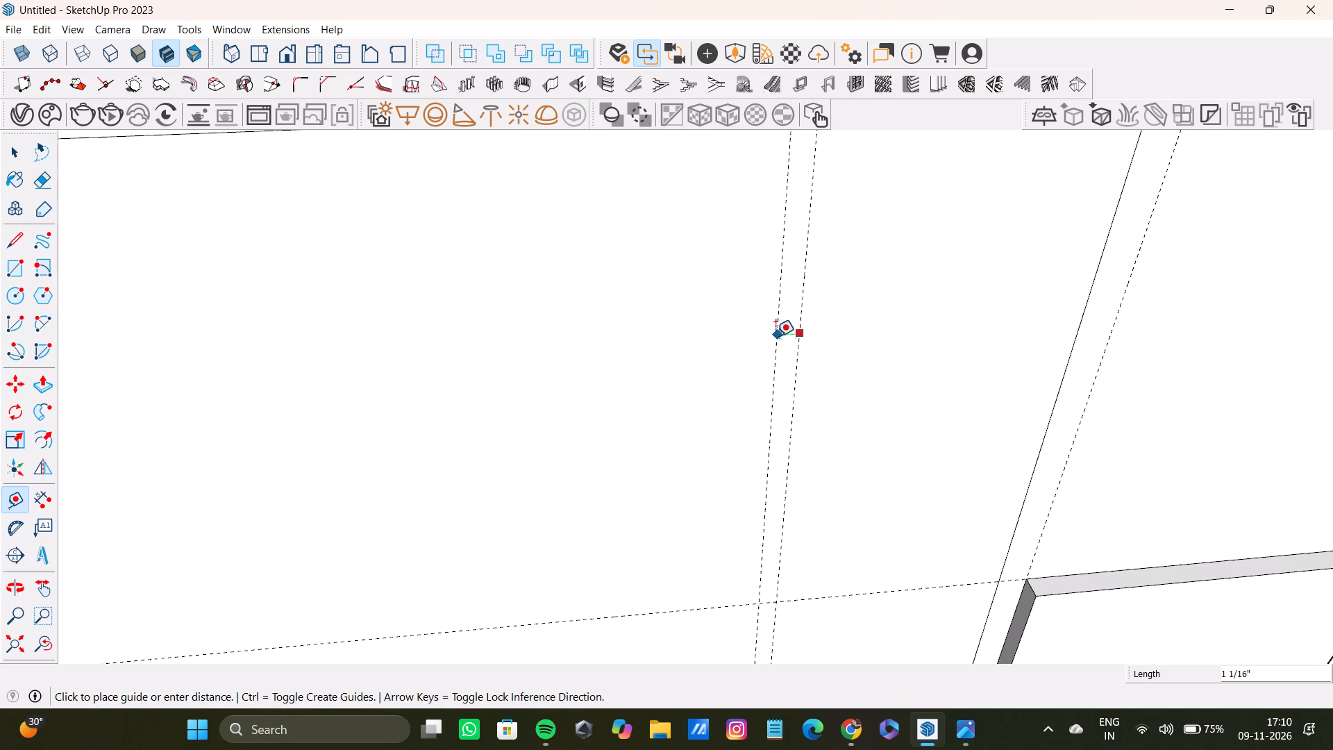
text(0.2)
key(shift+quotedbl)
key(Return)
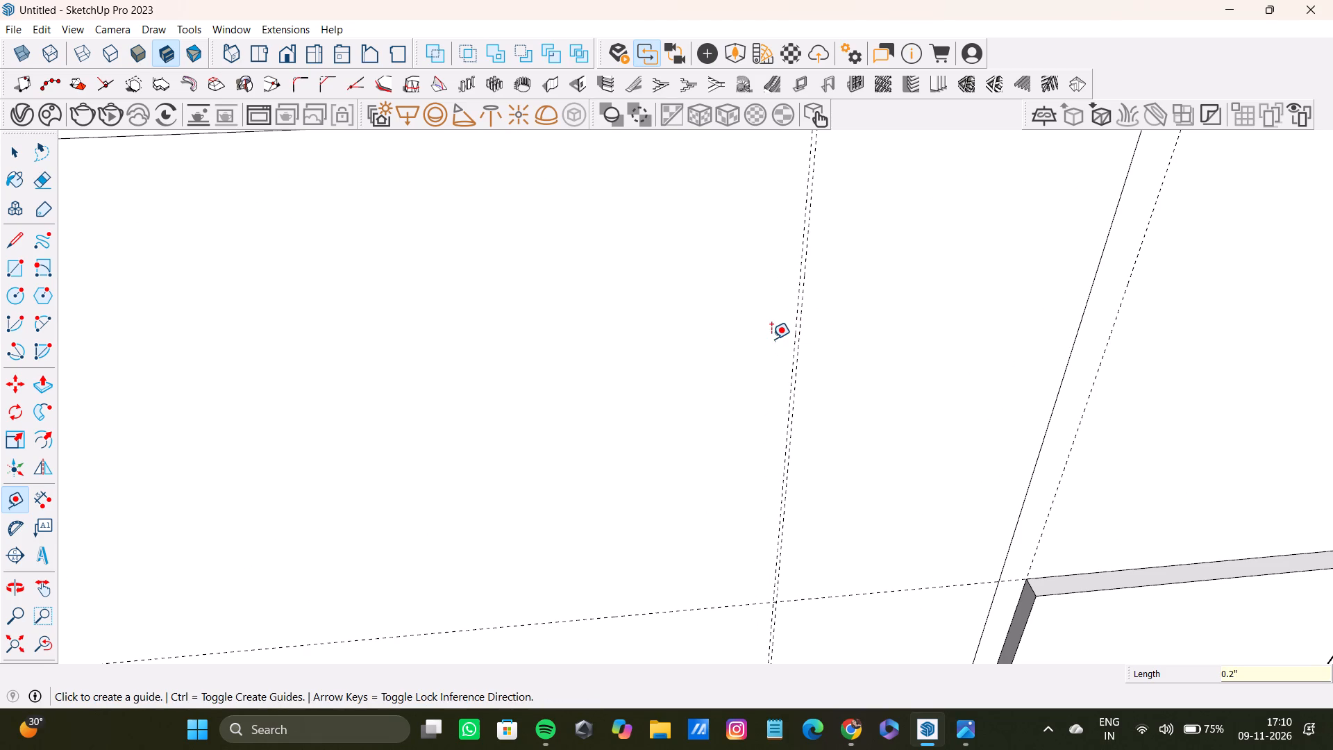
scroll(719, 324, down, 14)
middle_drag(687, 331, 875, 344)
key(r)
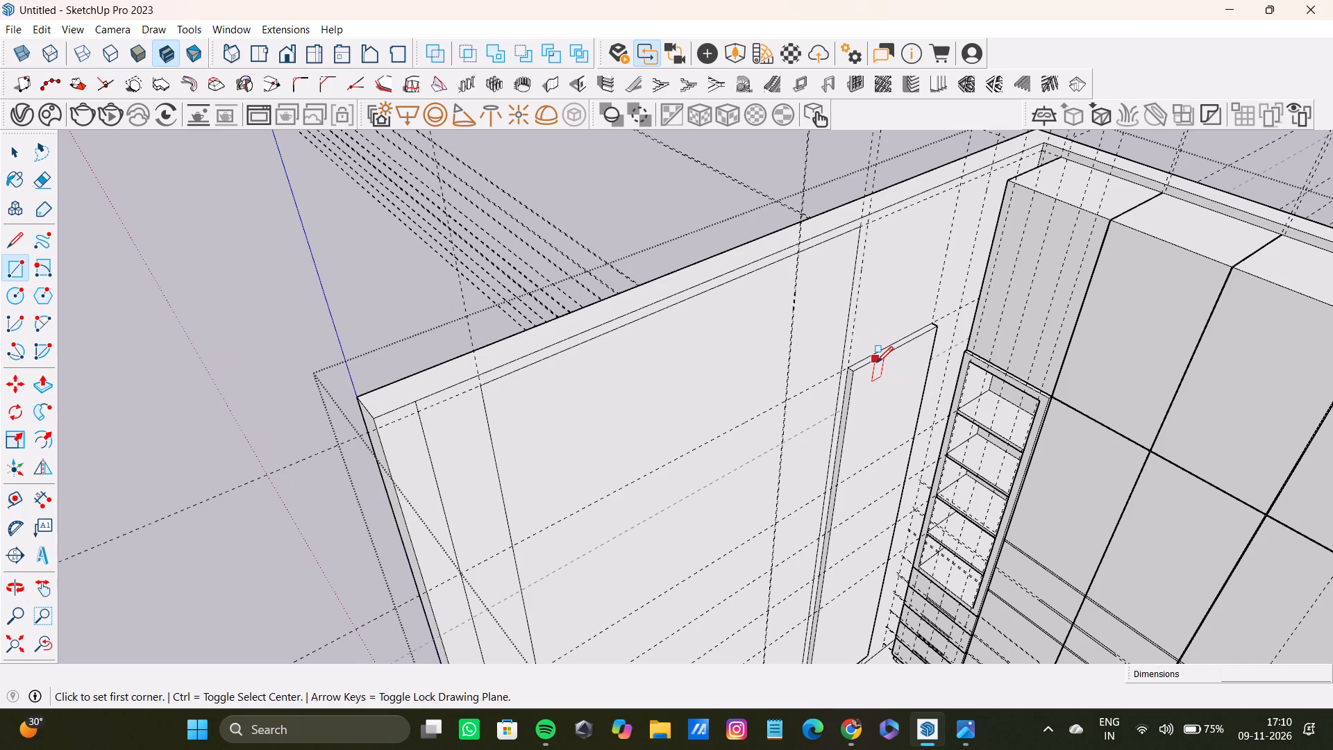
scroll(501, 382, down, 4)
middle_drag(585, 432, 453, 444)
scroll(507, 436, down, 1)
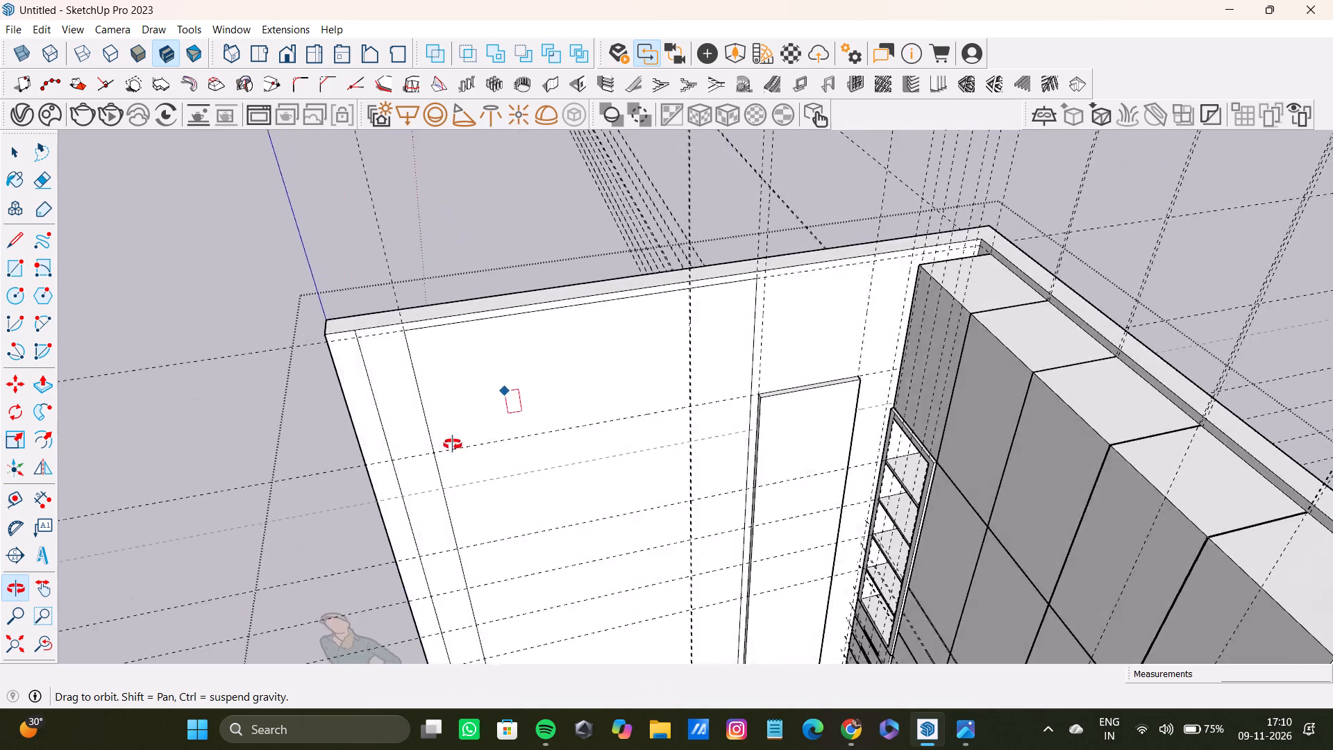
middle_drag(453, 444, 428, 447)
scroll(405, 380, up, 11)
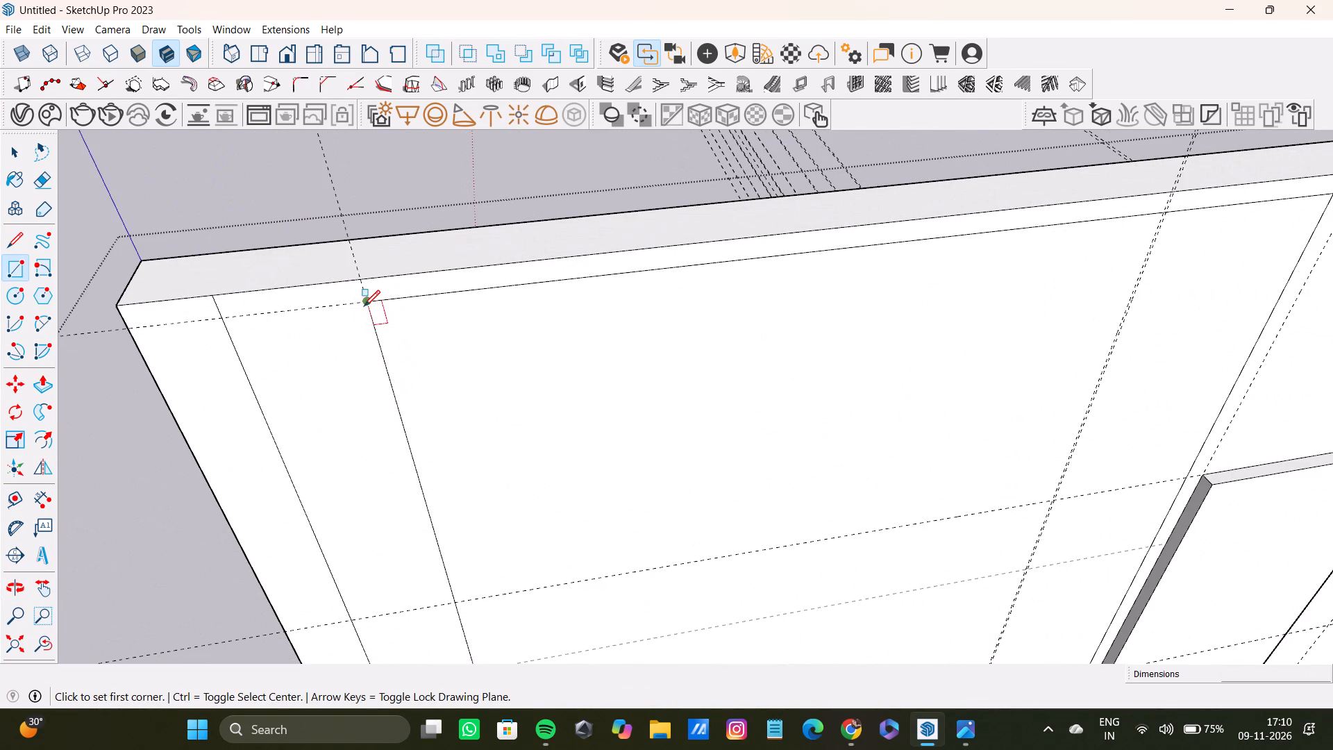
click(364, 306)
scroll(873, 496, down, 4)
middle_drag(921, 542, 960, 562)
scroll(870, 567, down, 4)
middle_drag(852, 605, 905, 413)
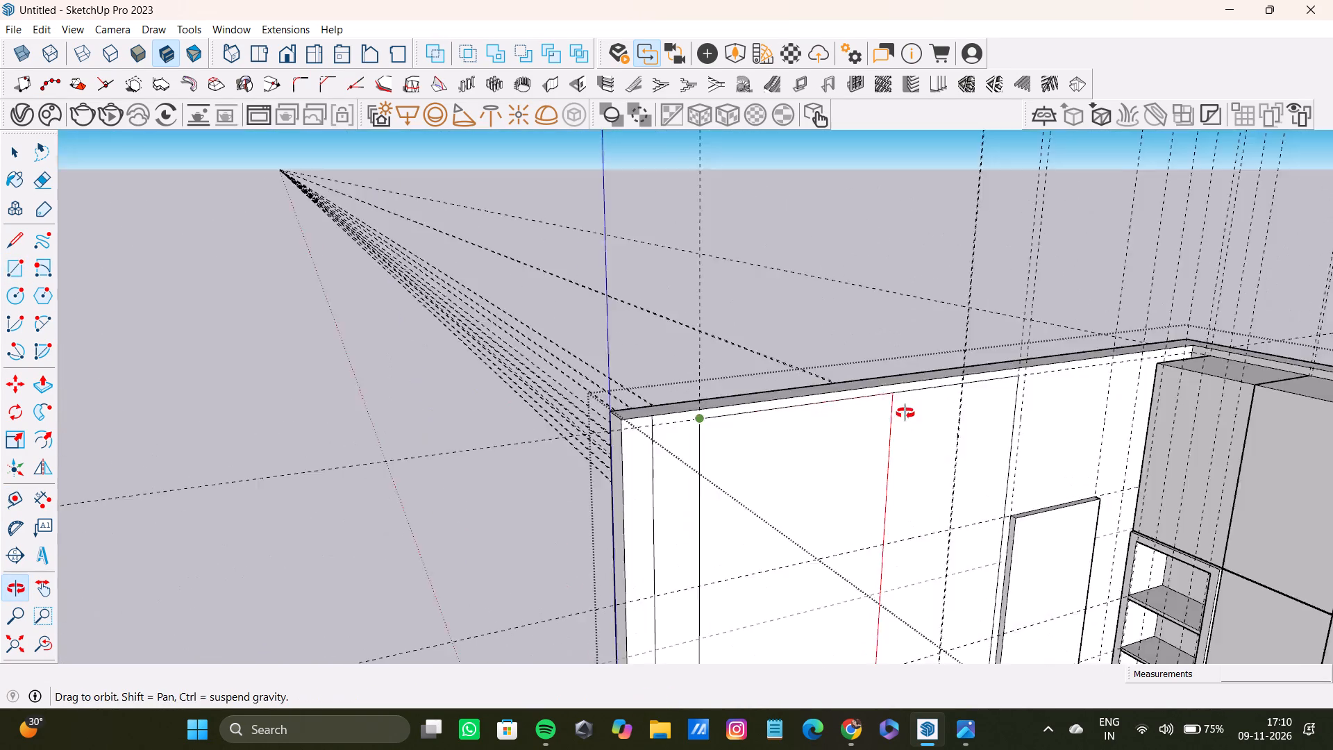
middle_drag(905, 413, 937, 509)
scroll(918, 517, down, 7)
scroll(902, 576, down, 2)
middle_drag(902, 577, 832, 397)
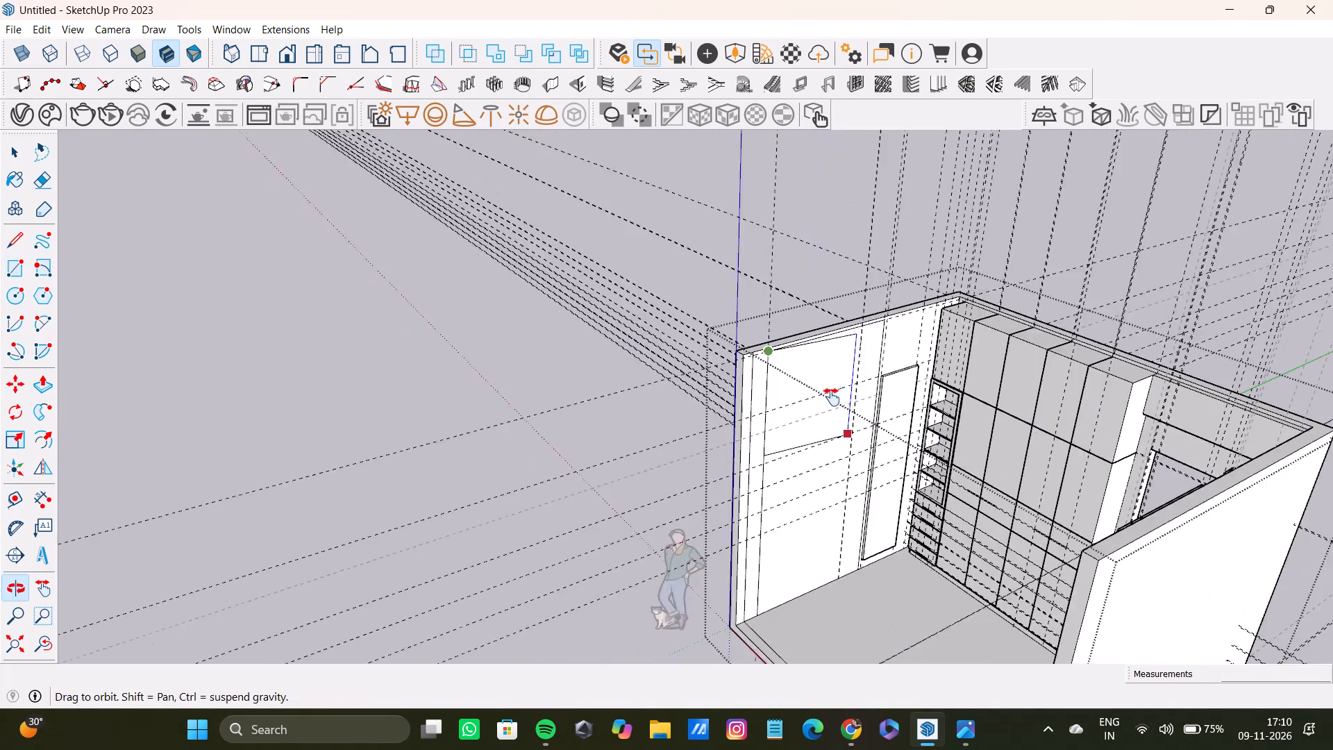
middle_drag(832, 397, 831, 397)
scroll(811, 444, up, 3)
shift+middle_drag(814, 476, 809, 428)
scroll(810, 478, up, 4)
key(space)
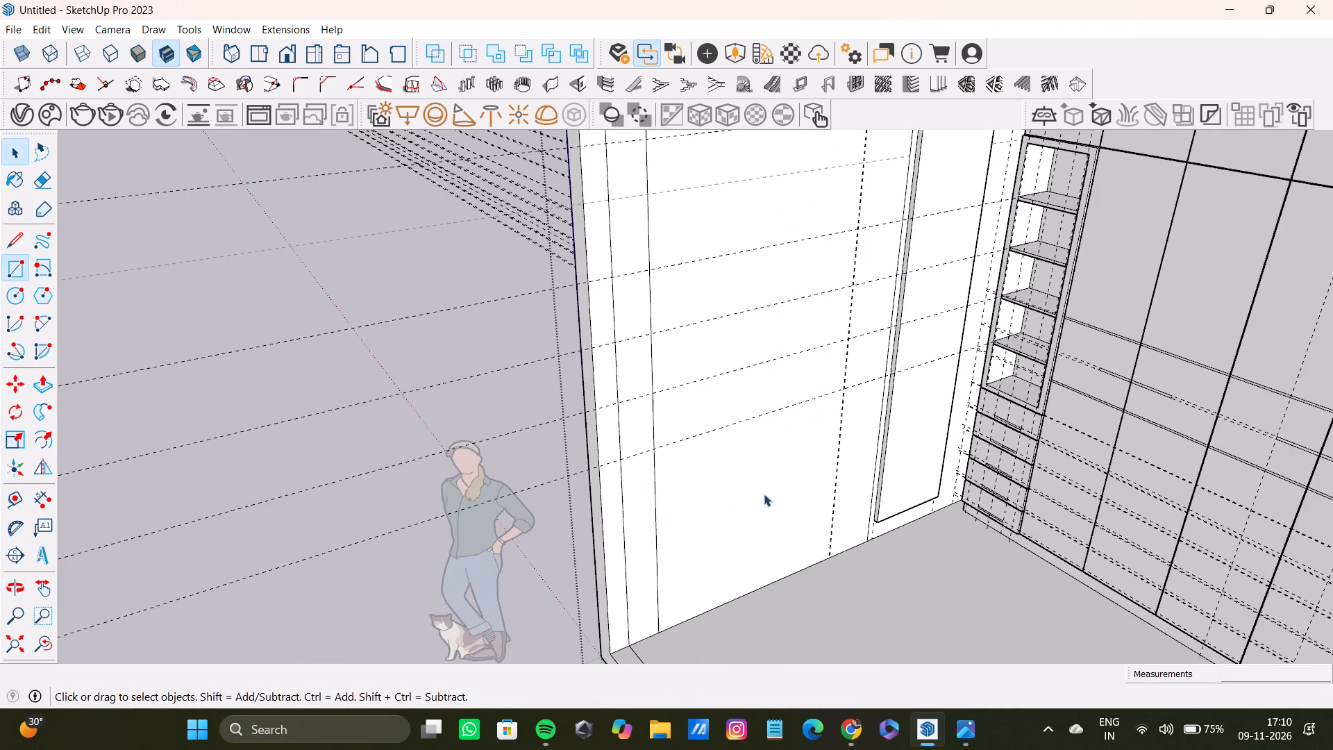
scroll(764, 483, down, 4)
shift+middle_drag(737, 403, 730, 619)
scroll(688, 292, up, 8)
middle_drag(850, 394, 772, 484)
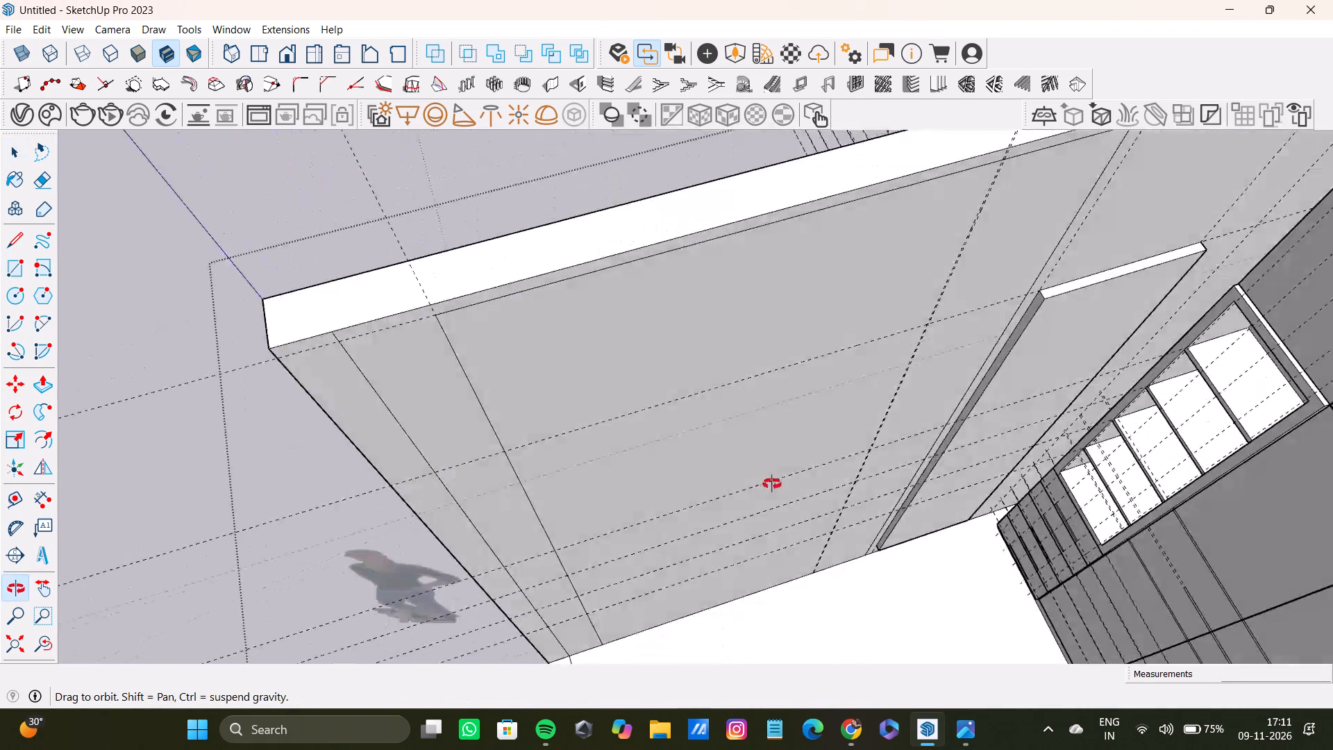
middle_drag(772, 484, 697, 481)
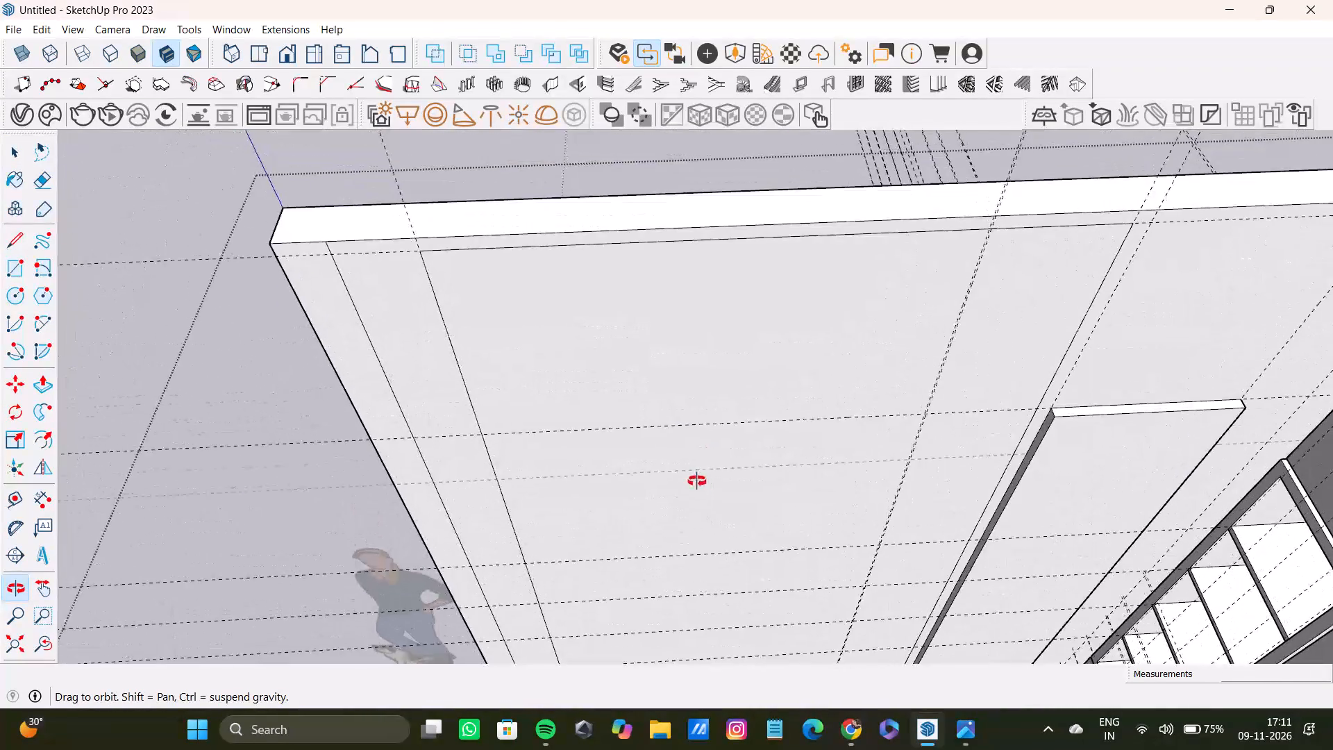
Draw a narrow rectangle about 12' 9 7/8" by 1' 2 11/16", from the door-side inner guide's top intersection to the panel's door-side floor corner.
middle_drag(697, 481, 682, 437)
scroll(672, 383, down, 4)
shift+middle_drag(672, 383, 675, 377)
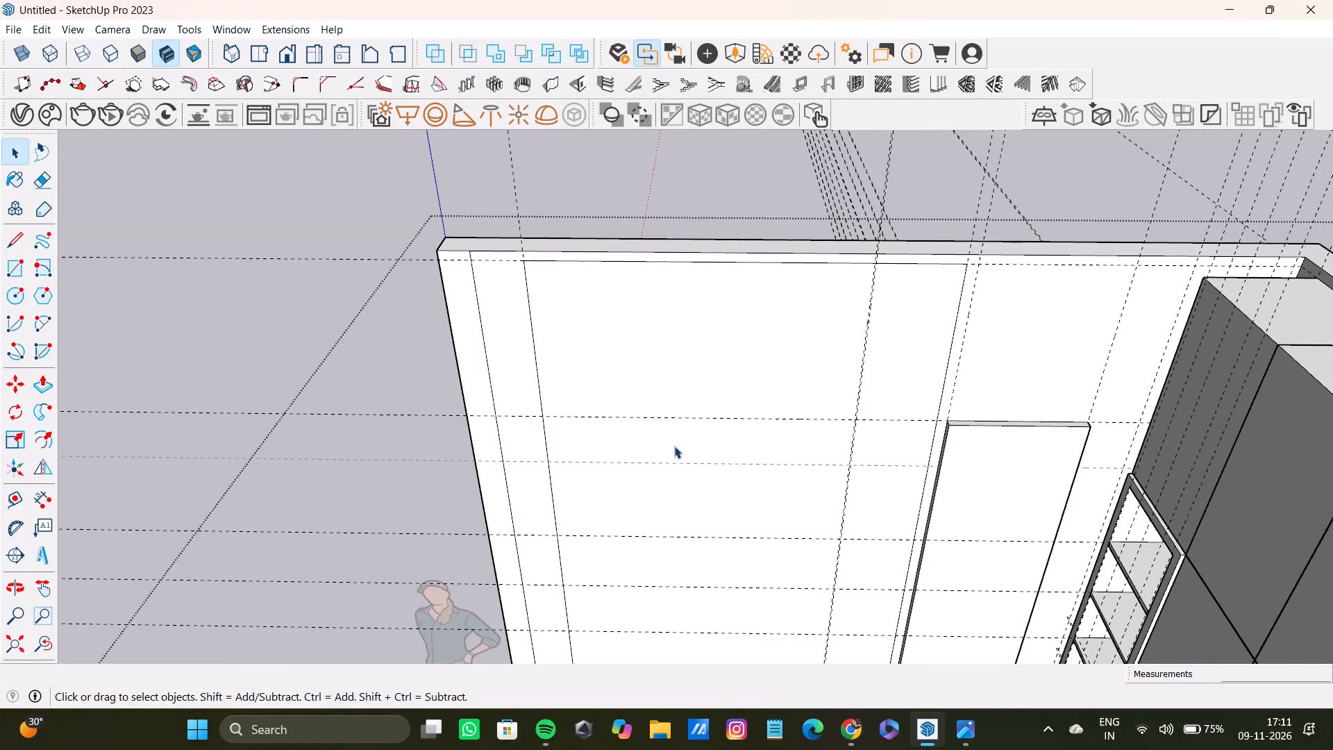
scroll(724, 244, down, 7)
shift+middle_drag(665, 345, 608, 499)
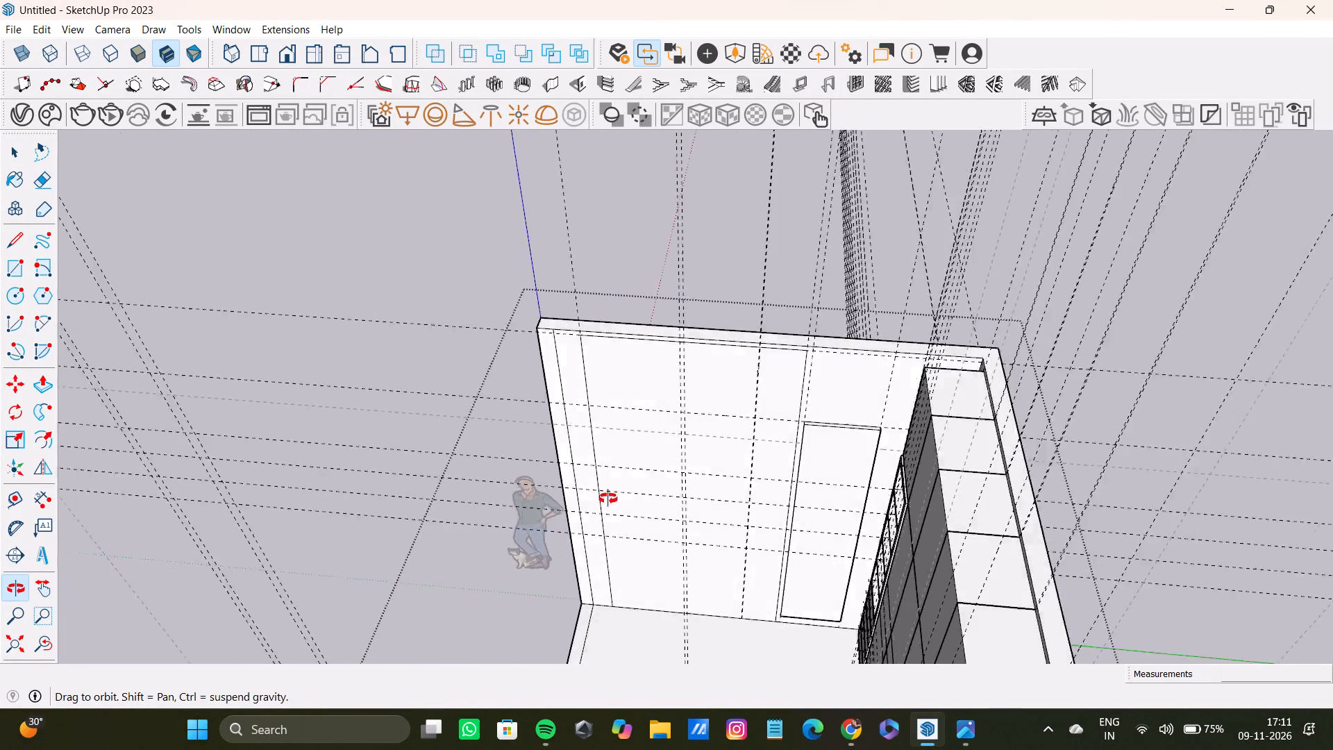
shift+middle_drag(608, 499, 624, 503)
scroll(630, 435, up, 9)
middle_drag(676, 435, 826, 420)
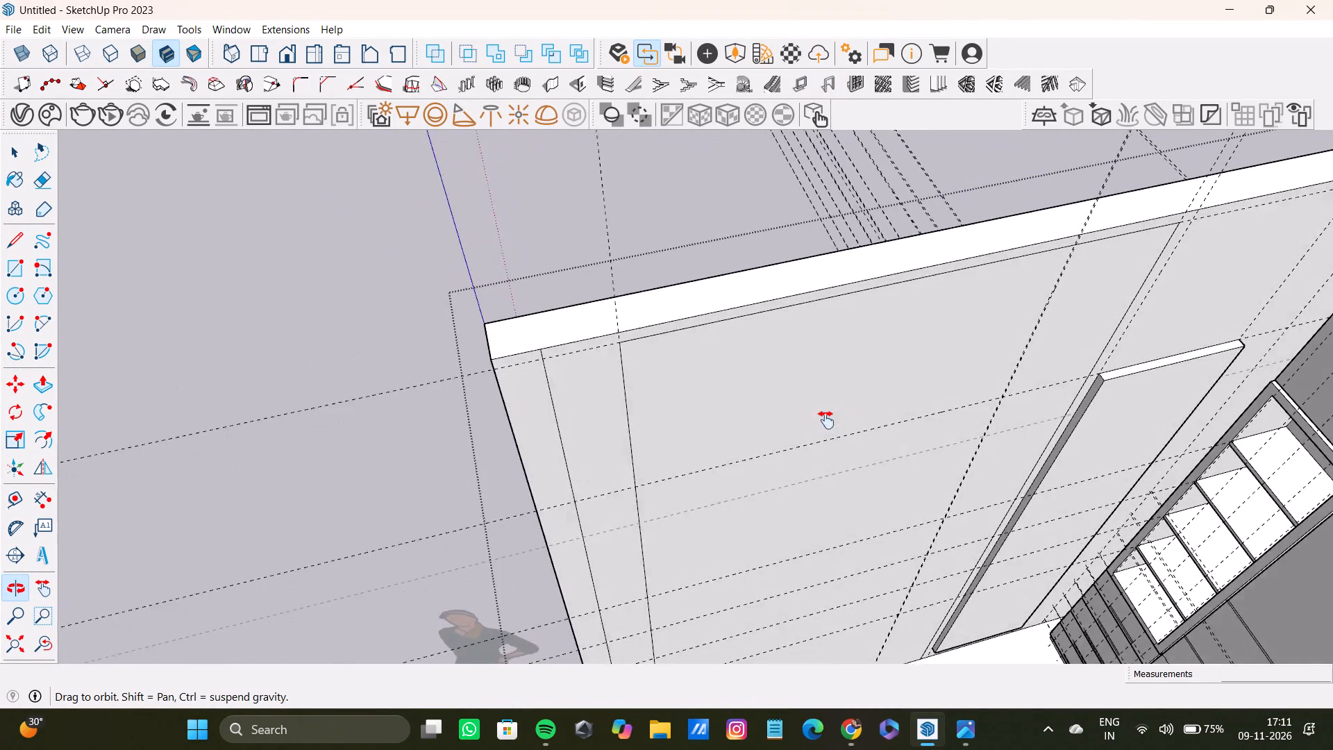
middle_drag(826, 420, 667, 365)
click(658, 340)
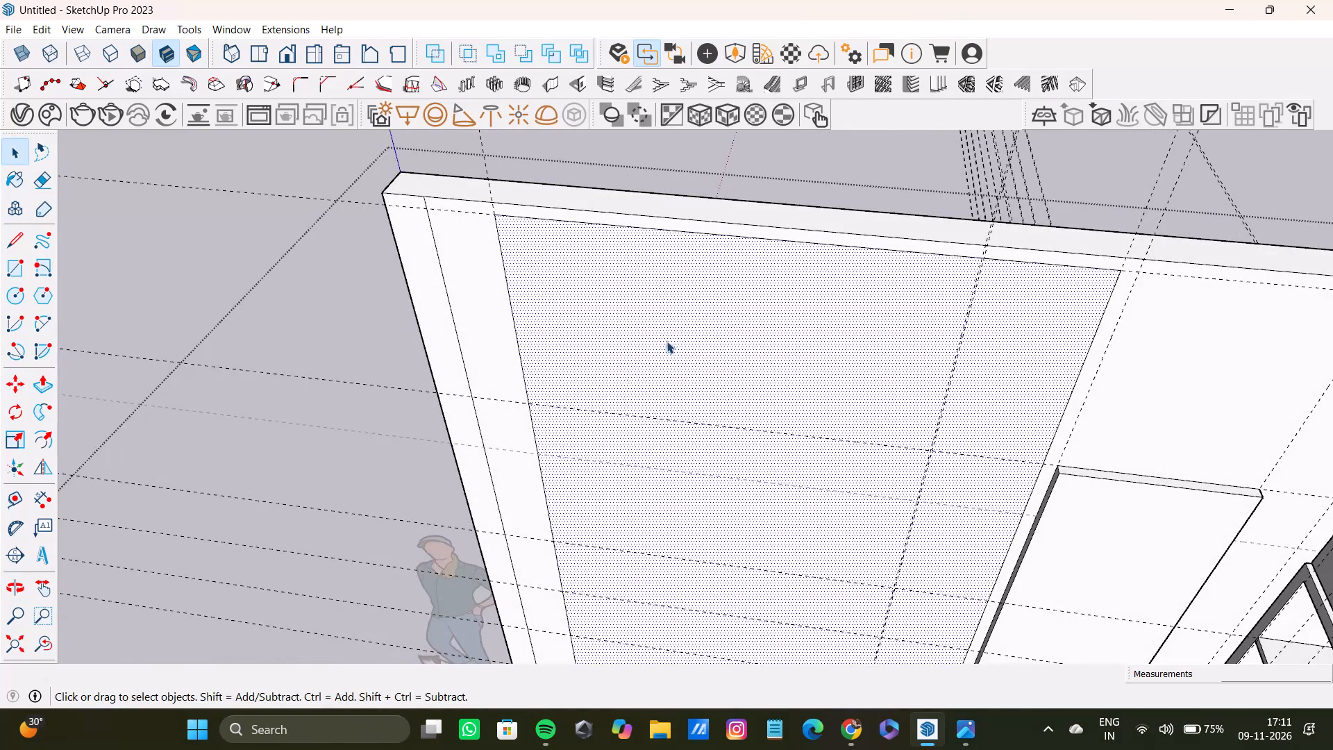
scroll(682, 337, down, 3)
shift+middle_drag(685, 339, 677, 367)
key(r)
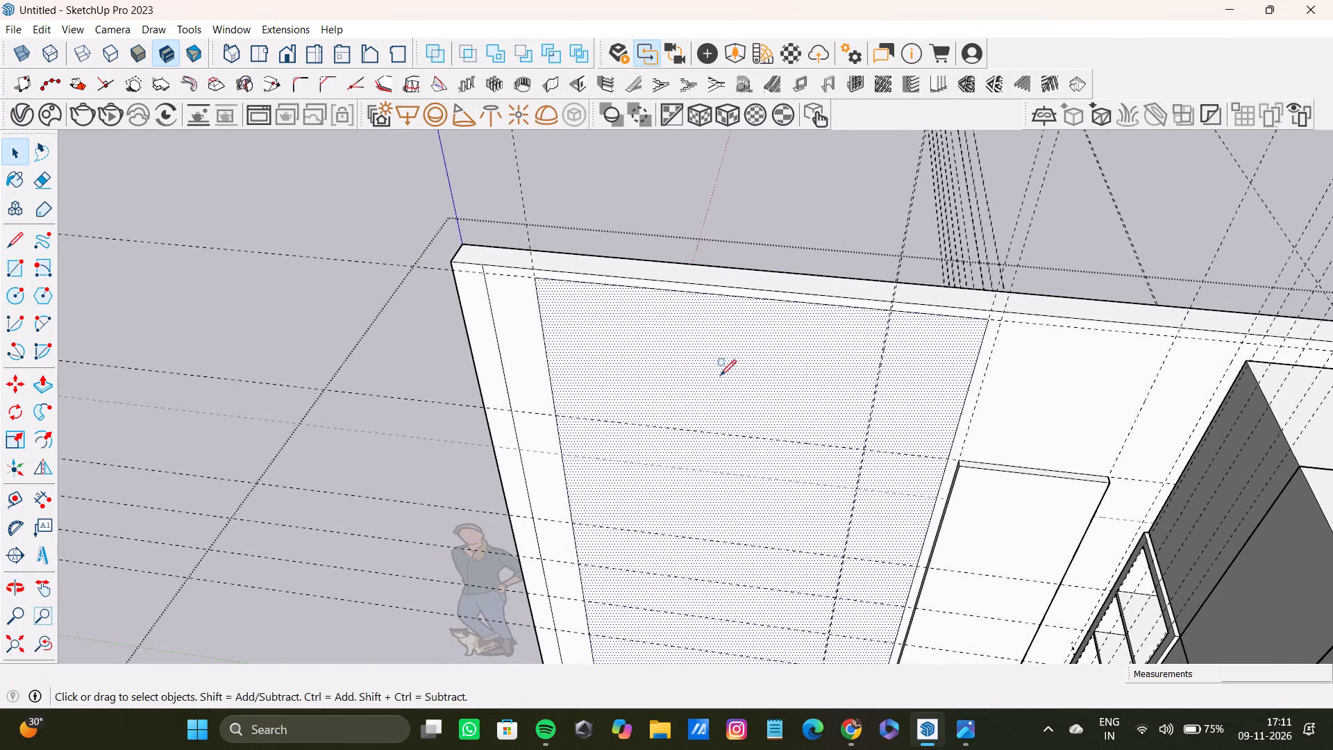
scroll(834, 329, up, 8)
shift+middle_drag(903, 320, 756, 340)
scroll(769, 333, up, 17)
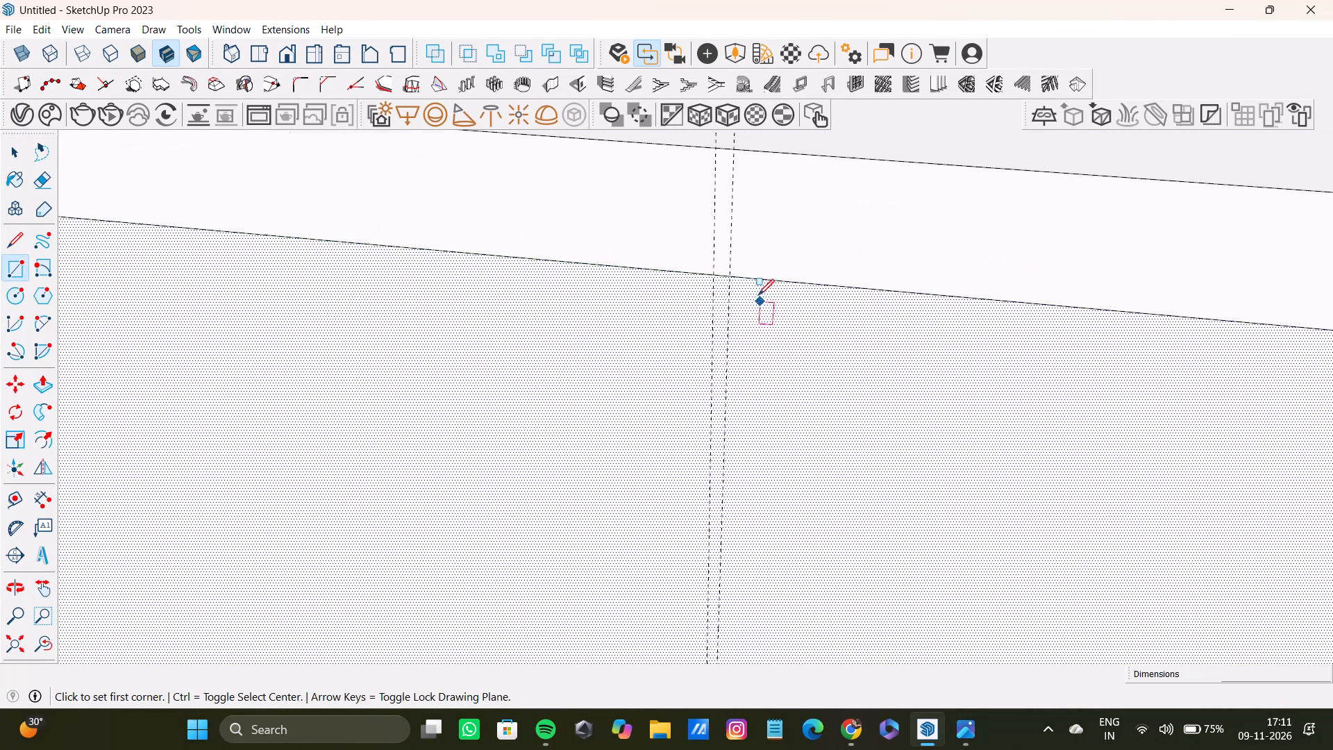
click(727, 280)
scroll(832, 360, down, 4)
shift+middle_drag(986, 473, 813, 285)
scroll(864, 405, down, 3)
middle_drag(923, 494, 923, 422)
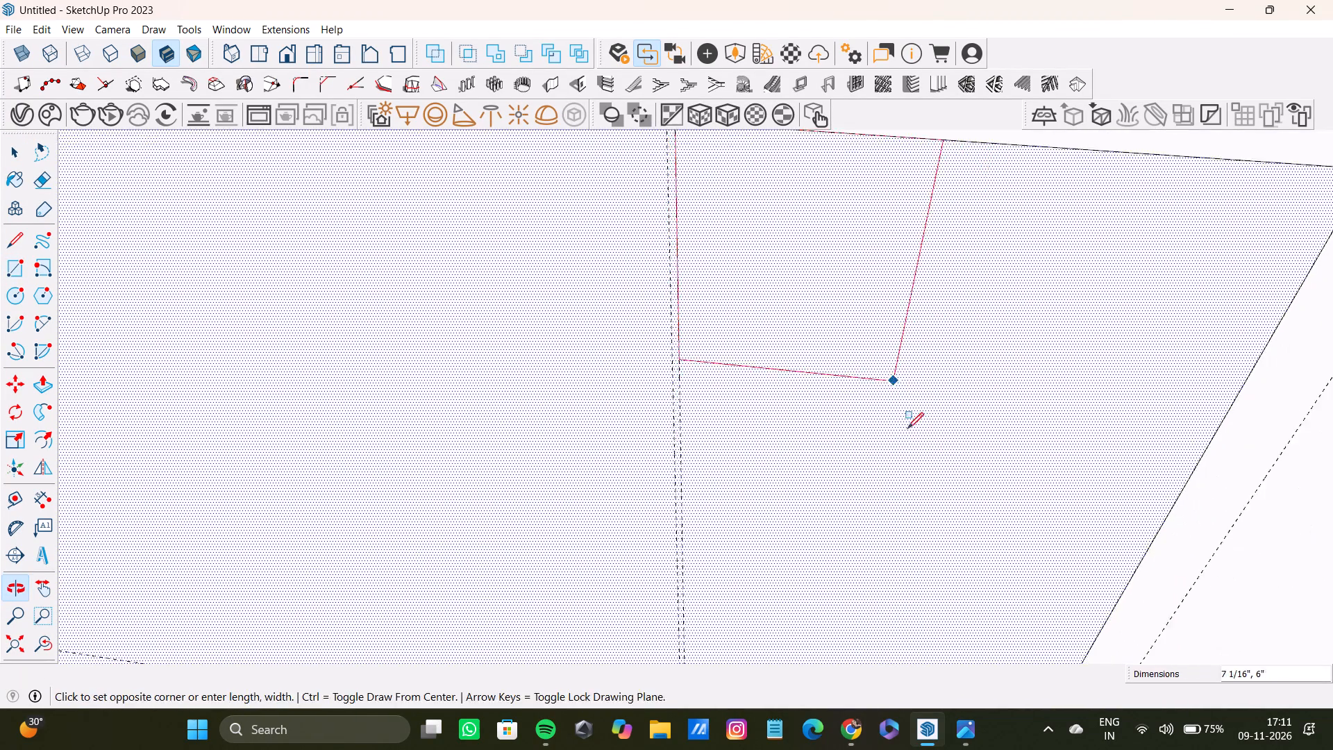
scroll(900, 417, down, 4)
middle_drag(956, 547, 890, 349)
scroll(861, 490, down, 3)
shift+middle_drag(855, 581, 830, 358)
middle_drag(823, 442, 789, 200)
middle_drag(840, 560, 838, 212)
shift+middle_drag(793, 390, 792, 277)
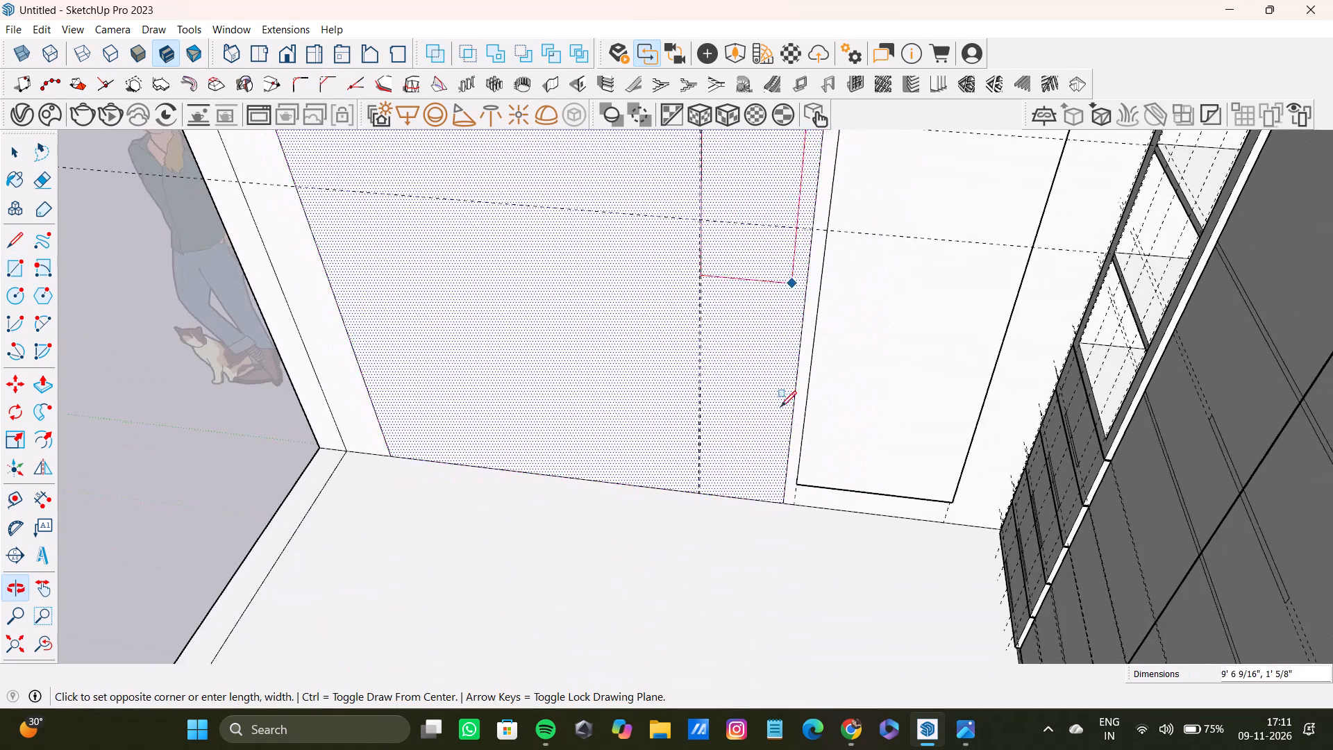
scroll(785, 424, up, 15)
click(774, 594)
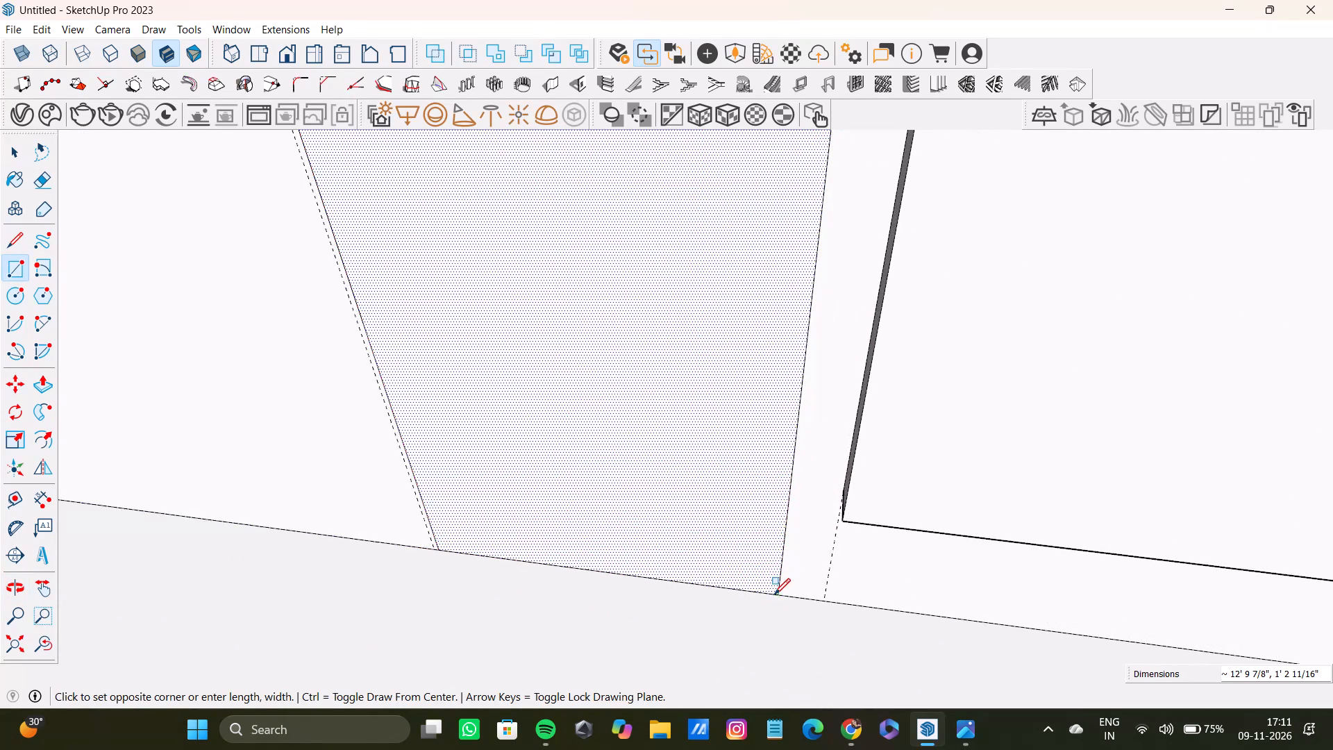
Draw a rectangle about 12' 9 7/8" by 4' 9 1/4", from the panel's far upper corner to the floor at the guide farther from the door.
scroll(703, 519, down, 20)
scroll(703, 519, down, 3)
shift+middle_drag(642, 412, 994, 319)
scroll(835, 303, down, 4)
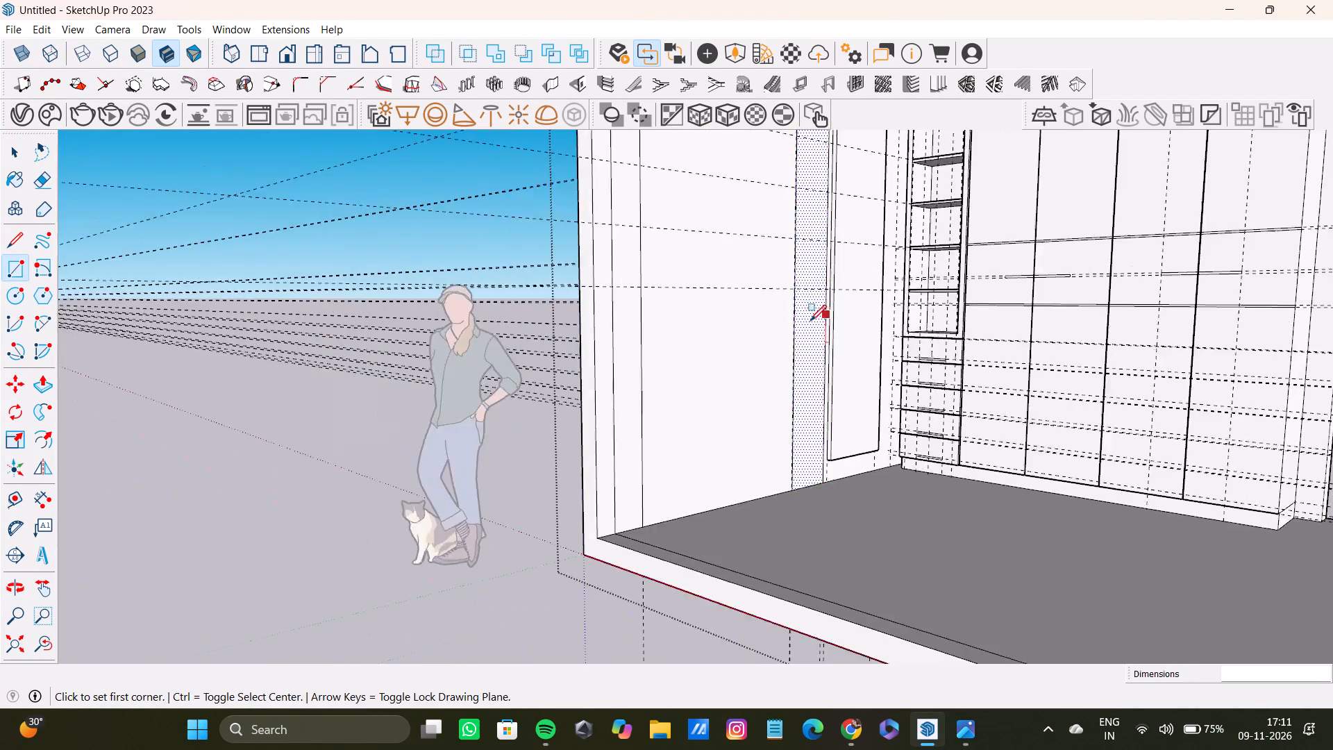
shift+middle_drag(798, 301, 793, 574)
shift+middle_drag(853, 59, 896, 261)
scroll(823, 147, down, 3)
shift+middle_drag(840, 187, 799, 331)
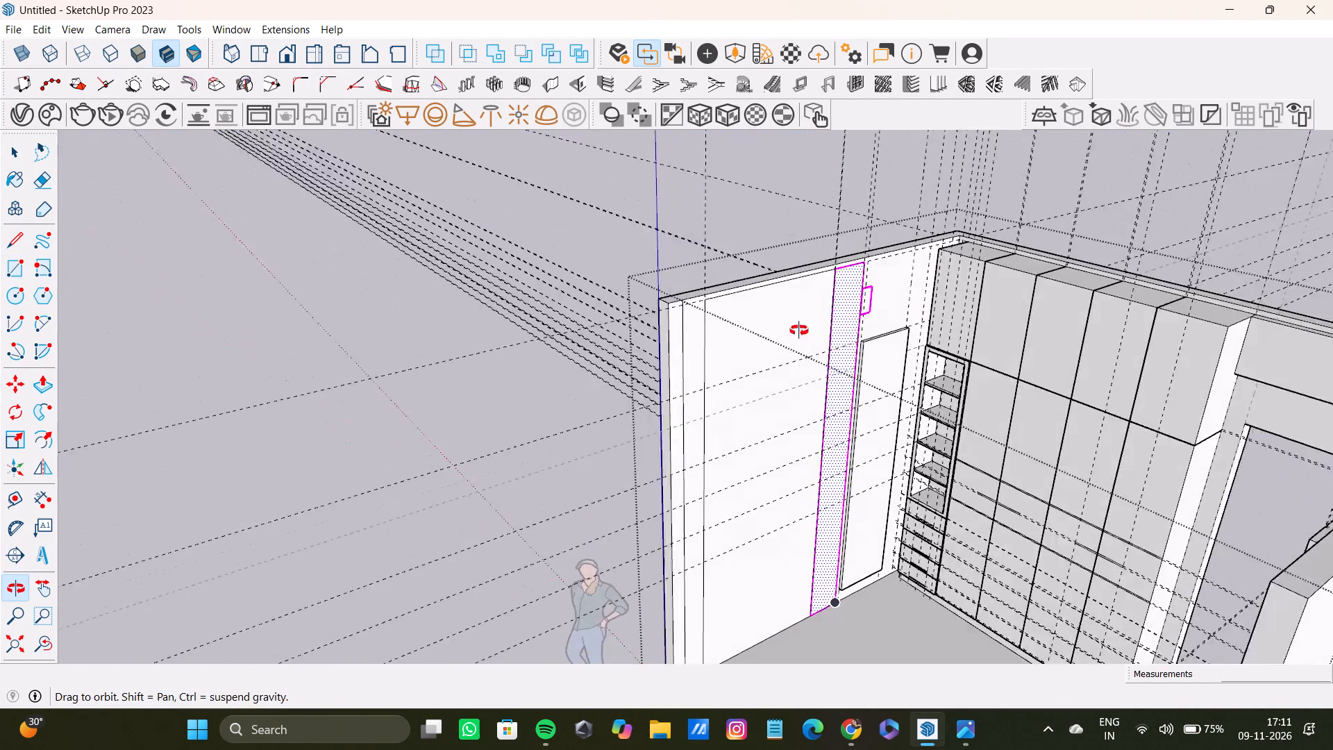
shift+middle_drag(799, 331, 796, 332)
scroll(828, 312, up, 4)
middle_drag(857, 293, 764, 300)
scroll(786, 297, up, 5)
middle_drag(811, 267, 709, 305)
scroll(760, 292, up, 3)
shift+middle_drag(793, 294, 775, 355)
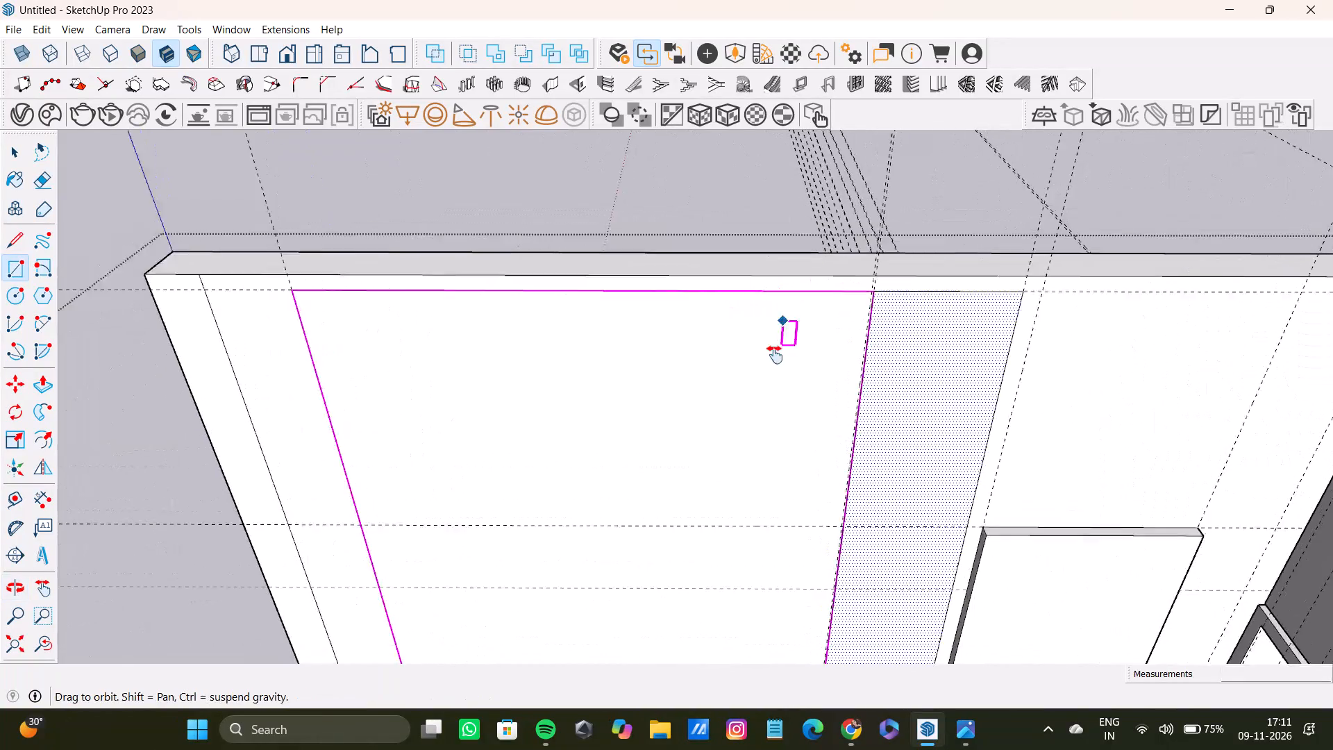
shift+middle_drag(775, 355, 767, 368)
scroll(828, 365, up, 11)
middle_drag(807, 337, 727, 338)
middle_drag(729, 335, 767, 331)
scroll(743, 331, up, 1)
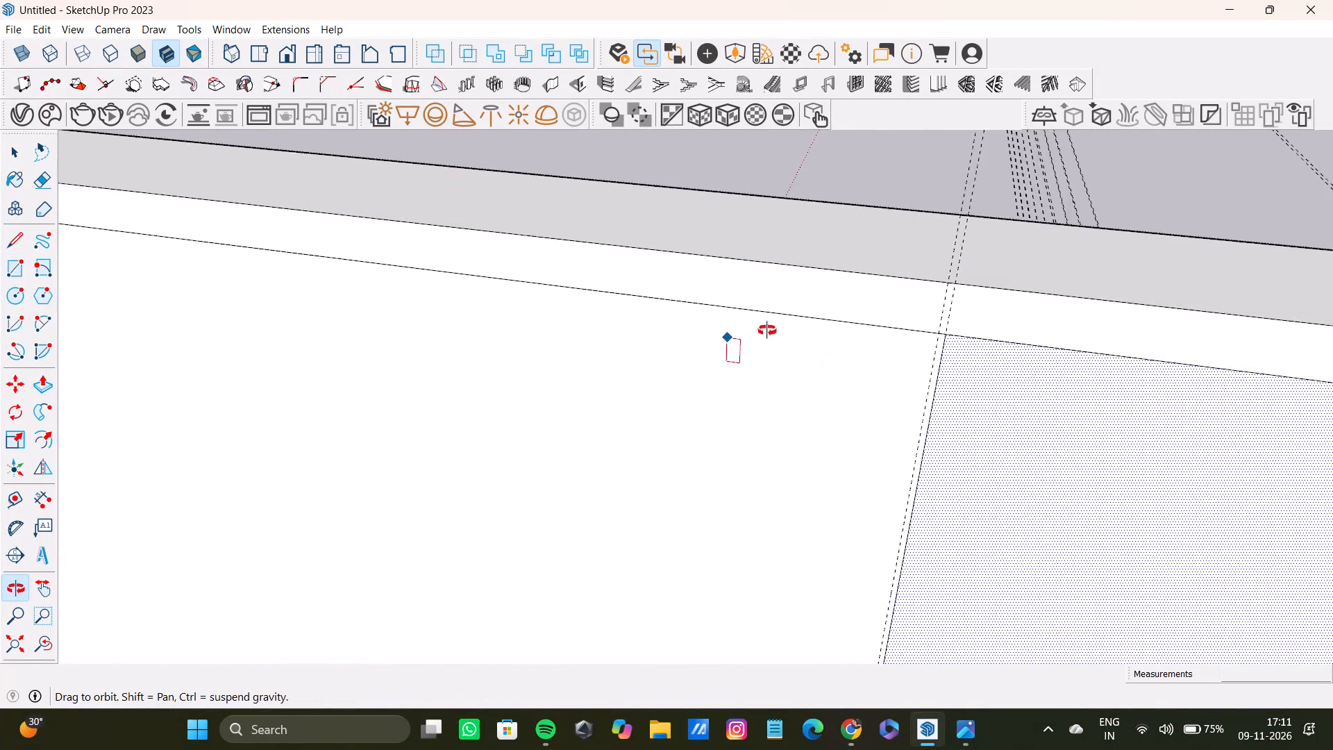
middle_drag(767, 331, 897, 363)
shift+scroll(858, 361, down, 13)
shift+middle_drag(853, 360, 966, 293)
scroll(486, 322, up, 2)
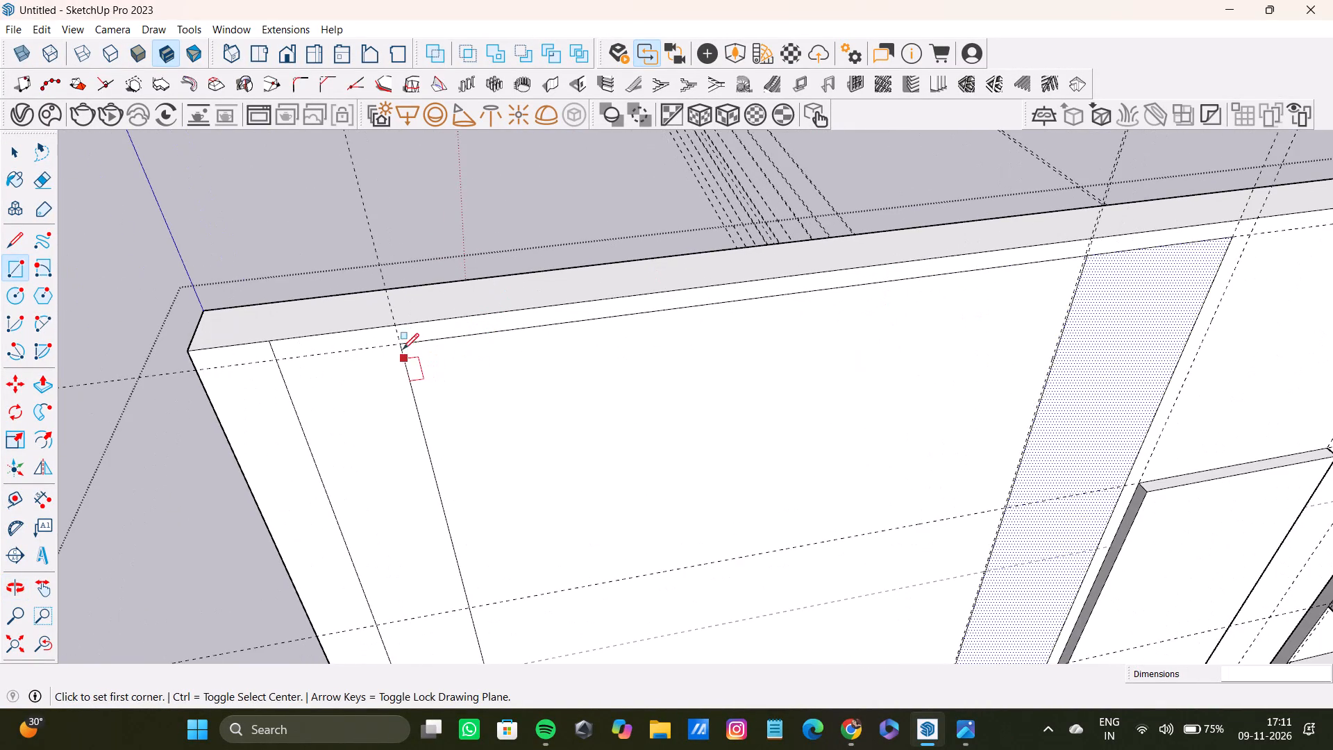
click(400, 344)
scroll(900, 437, down, 3)
shift+middle_drag(900, 439, 821, 215)
middle_drag(856, 328, 798, 137)
middle_drag(821, 275, 781, 69)
shift+middle_drag(794, 301, 782, 219)
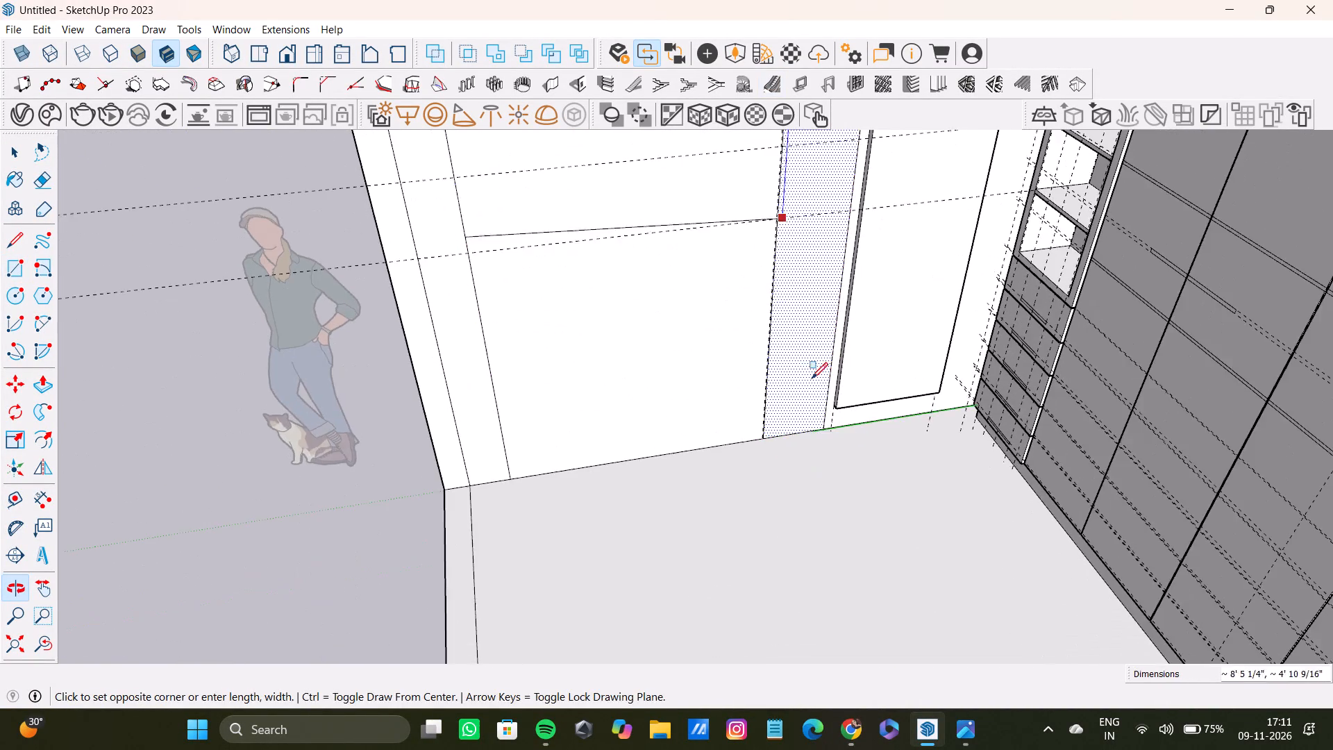
scroll(807, 384, up, 20)
scroll(807, 384, up, 1)
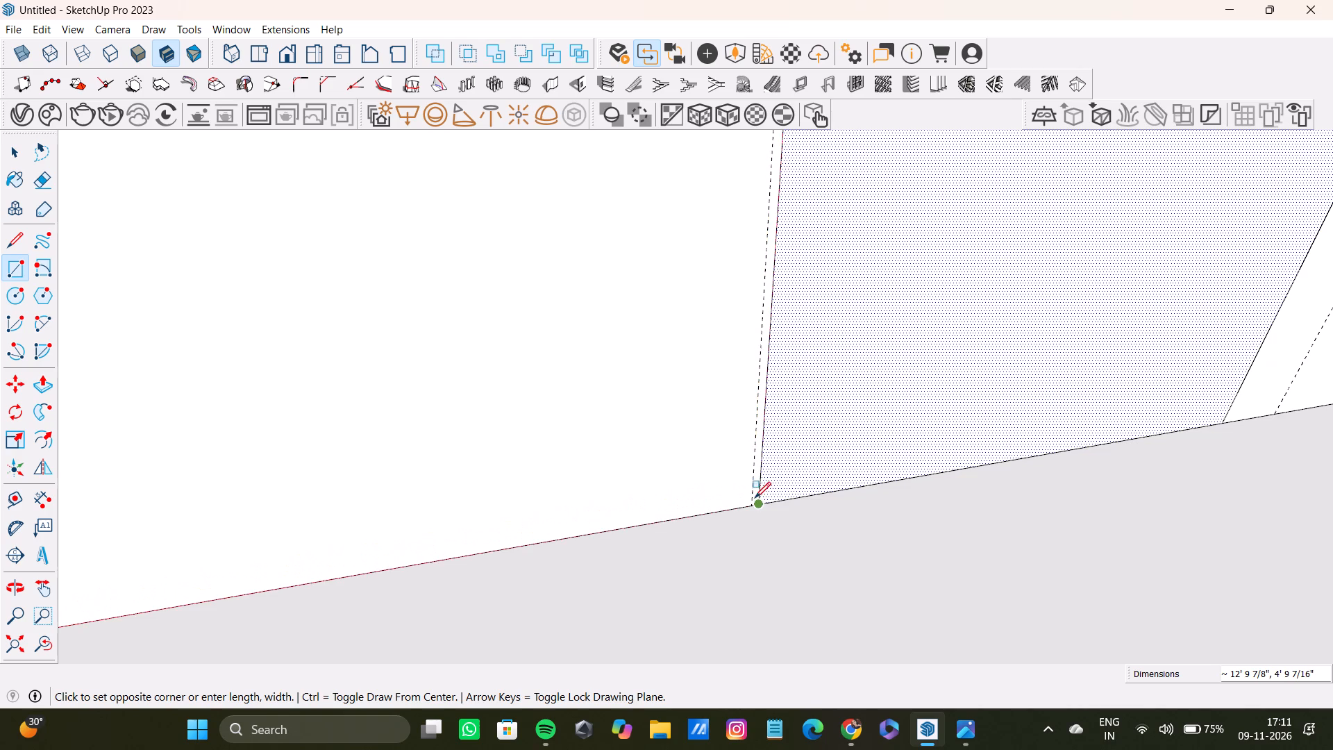
scroll(746, 500, up, 4)
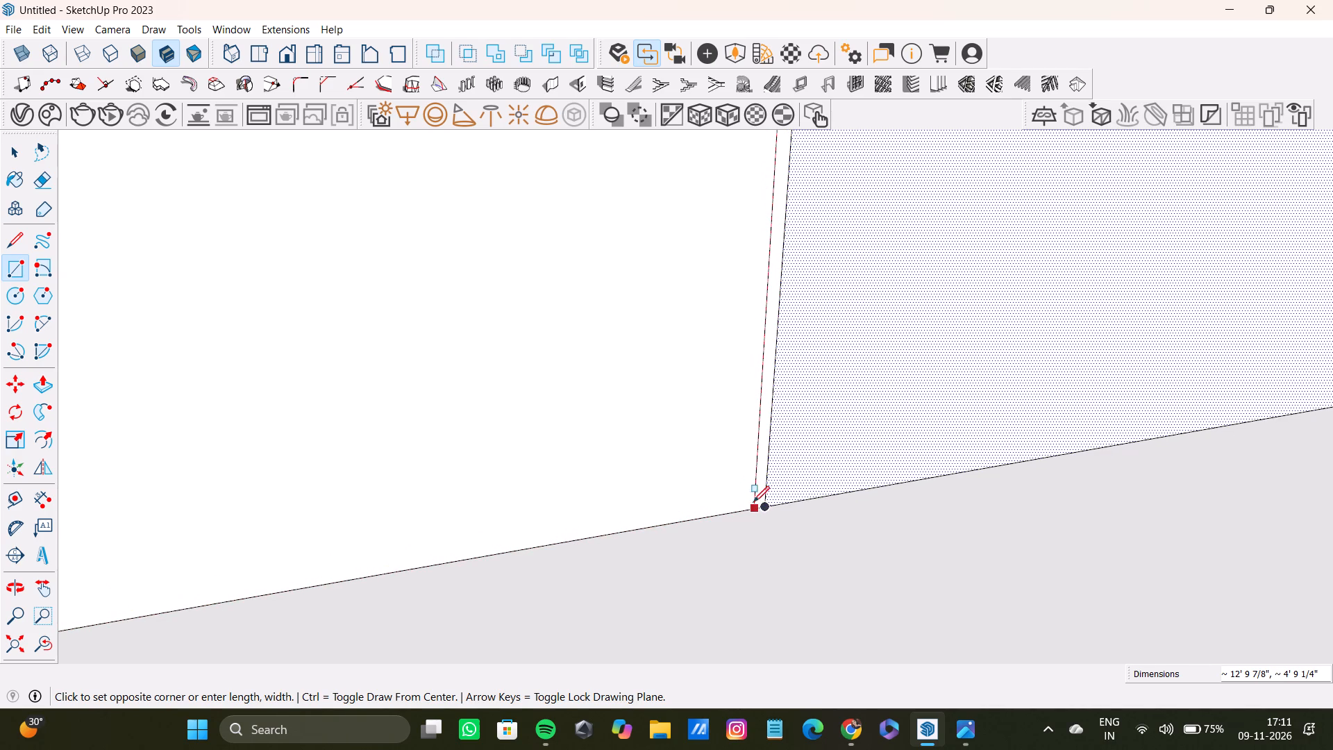
click(753, 502)
Push/Pull the wide wall panel face out from the wall, about 2 3/8" in total.
scroll(648, 435, down, 15)
click(12, 647)
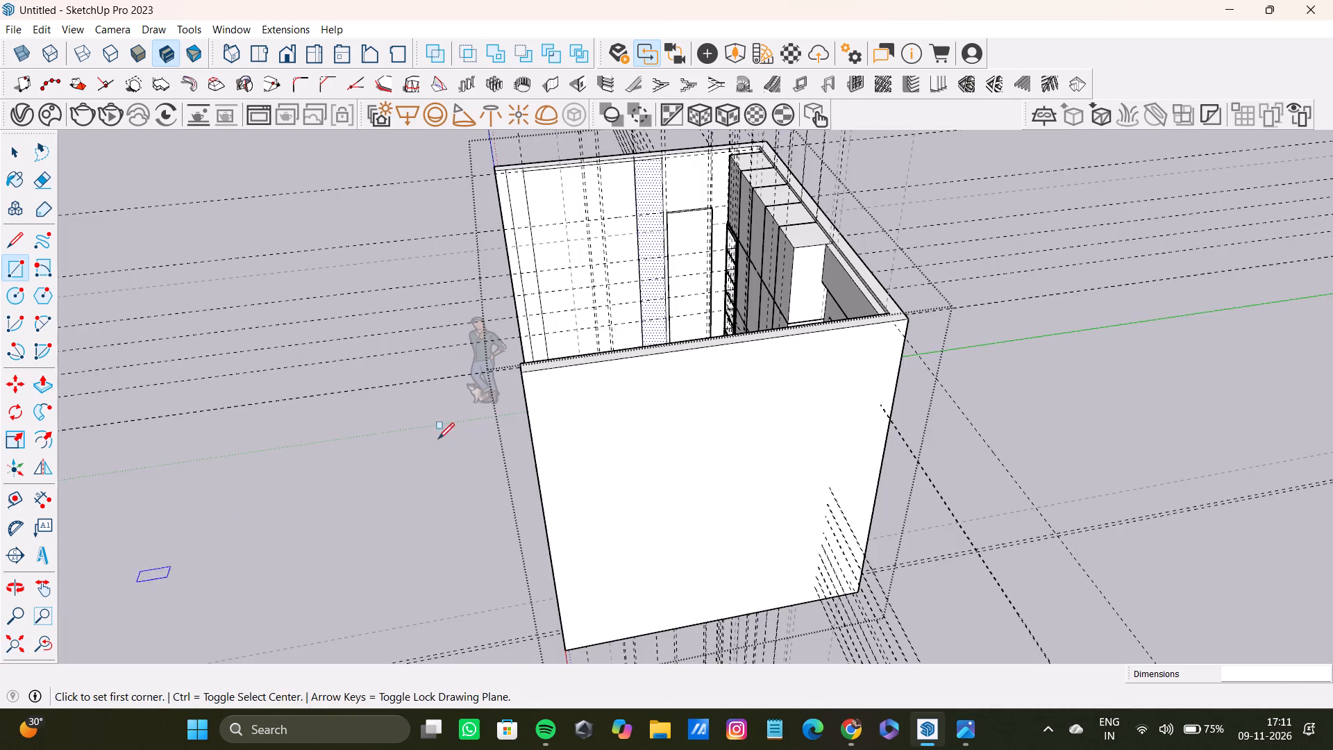
middle_drag(567, 201, 792, 392)
scroll(737, 419, up, 9)
middle_drag(764, 383, 668, 378)
scroll(780, 319, up, 4)
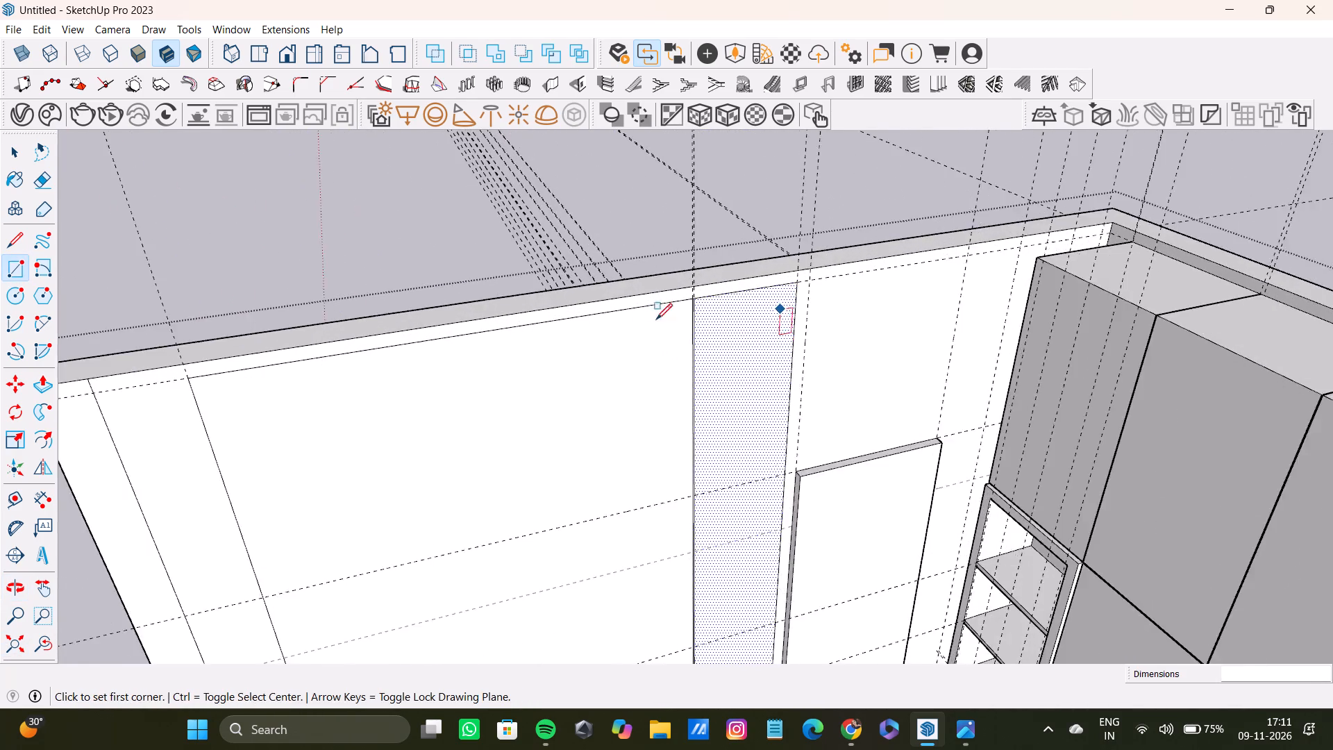
scroll(656, 319, up, 9)
shift+middle_drag(655, 319, 644, 436)
scroll(746, 411, down, 5)
shift+middle_drag(742, 424, 726, 320)
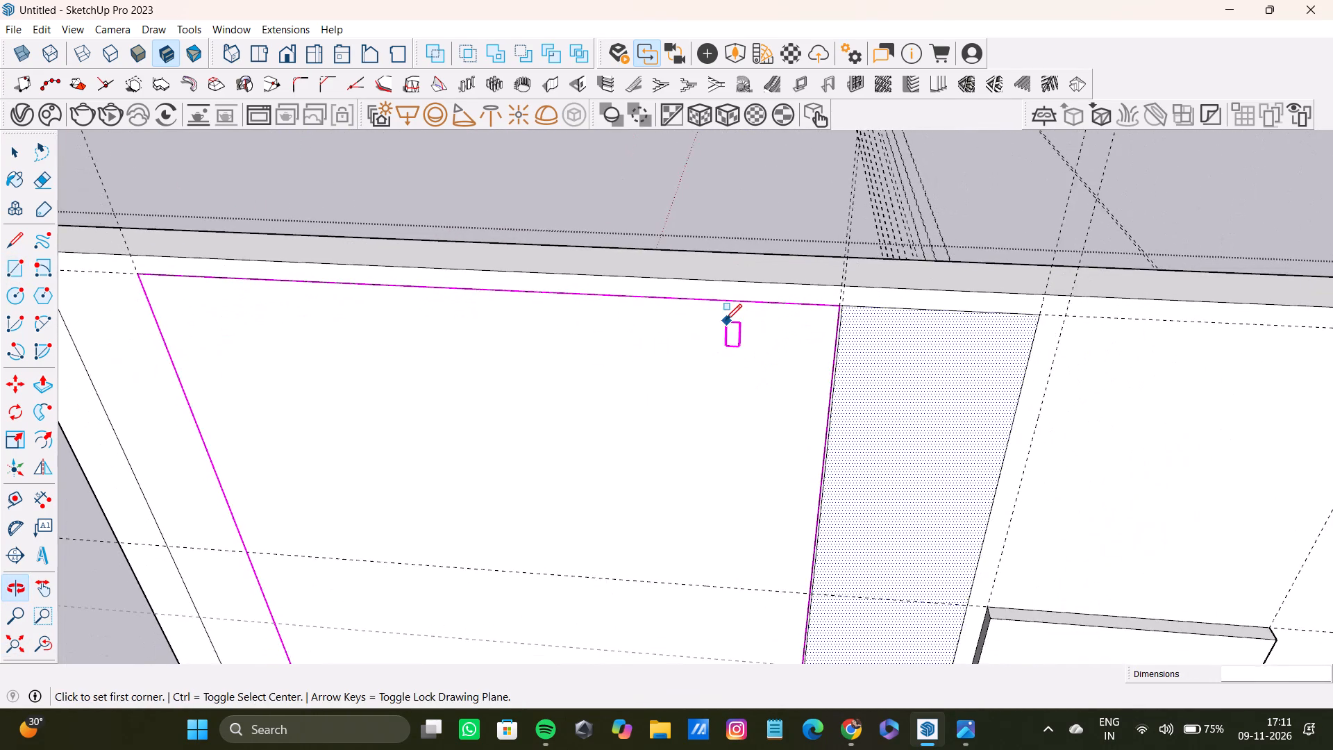
scroll(726, 323, down, 7)
key(space)
click(722, 339)
scroll(713, 339, down, 4)
shift+middle_drag(712, 344, 705, 389)
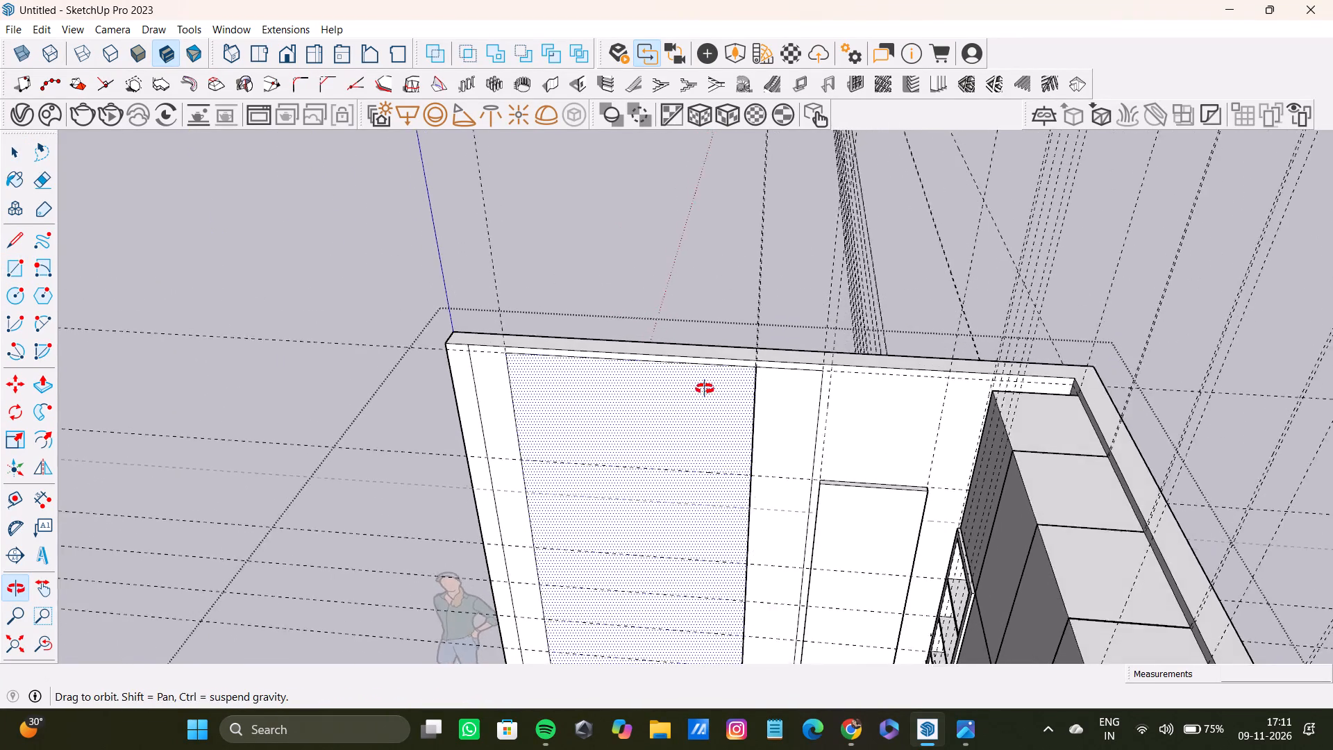
shift+middle_drag(705, 389, 701, 433)
scroll(709, 407, up, 8)
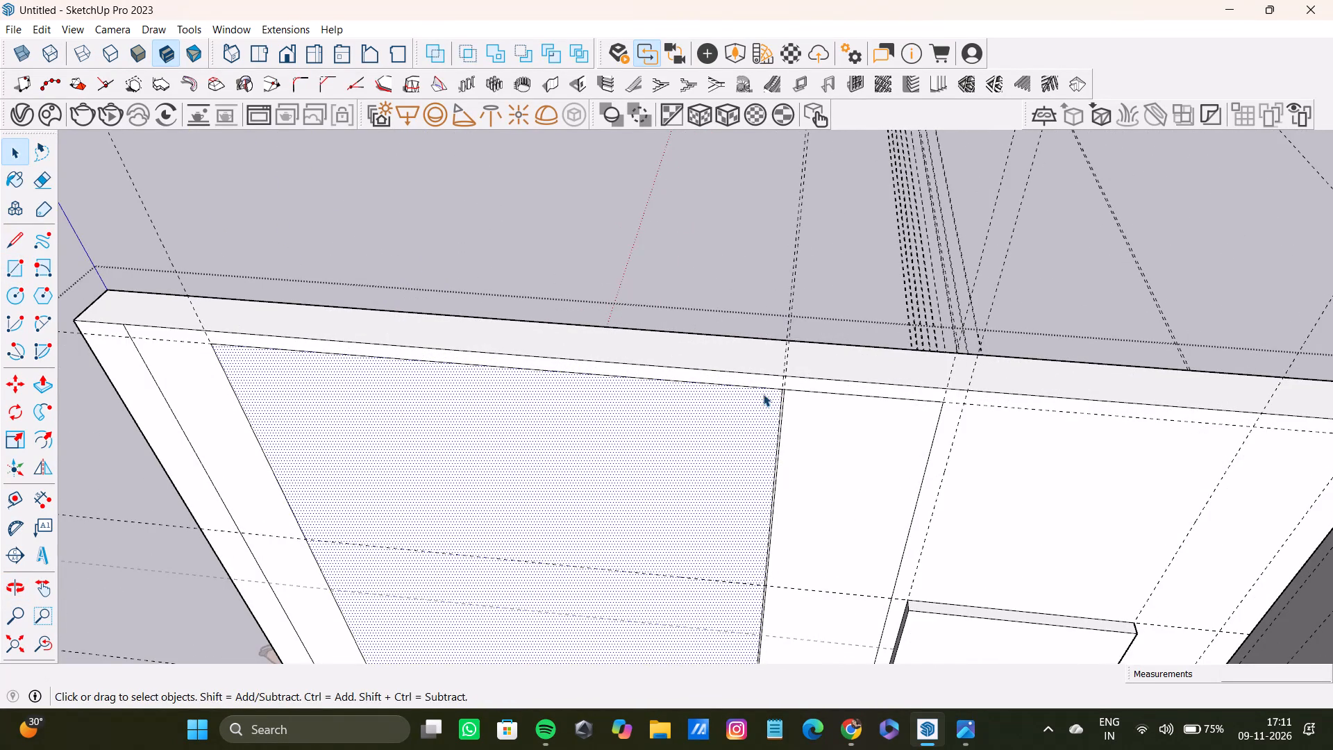
key(p)
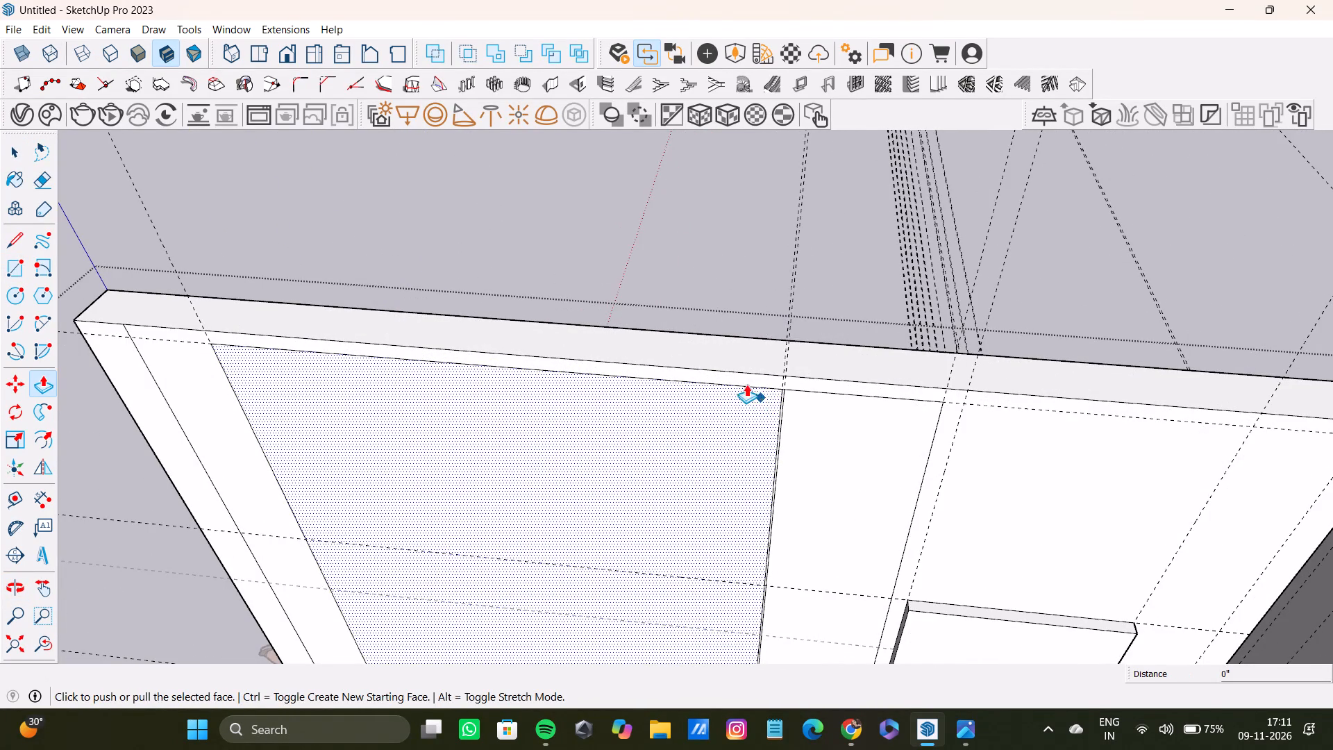
drag(760, 410, 757, 422)
click(757, 421)
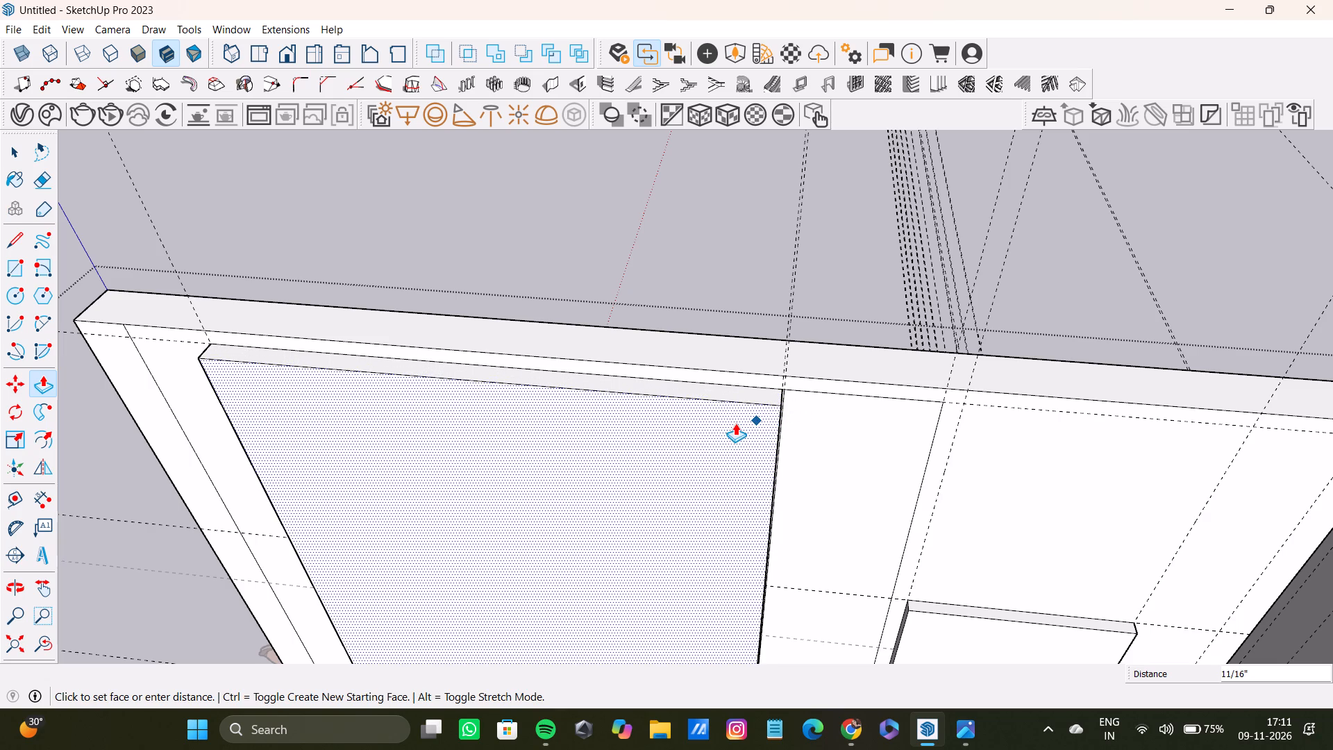
click(735, 424)
middle_drag(732, 439, 1129, 354)
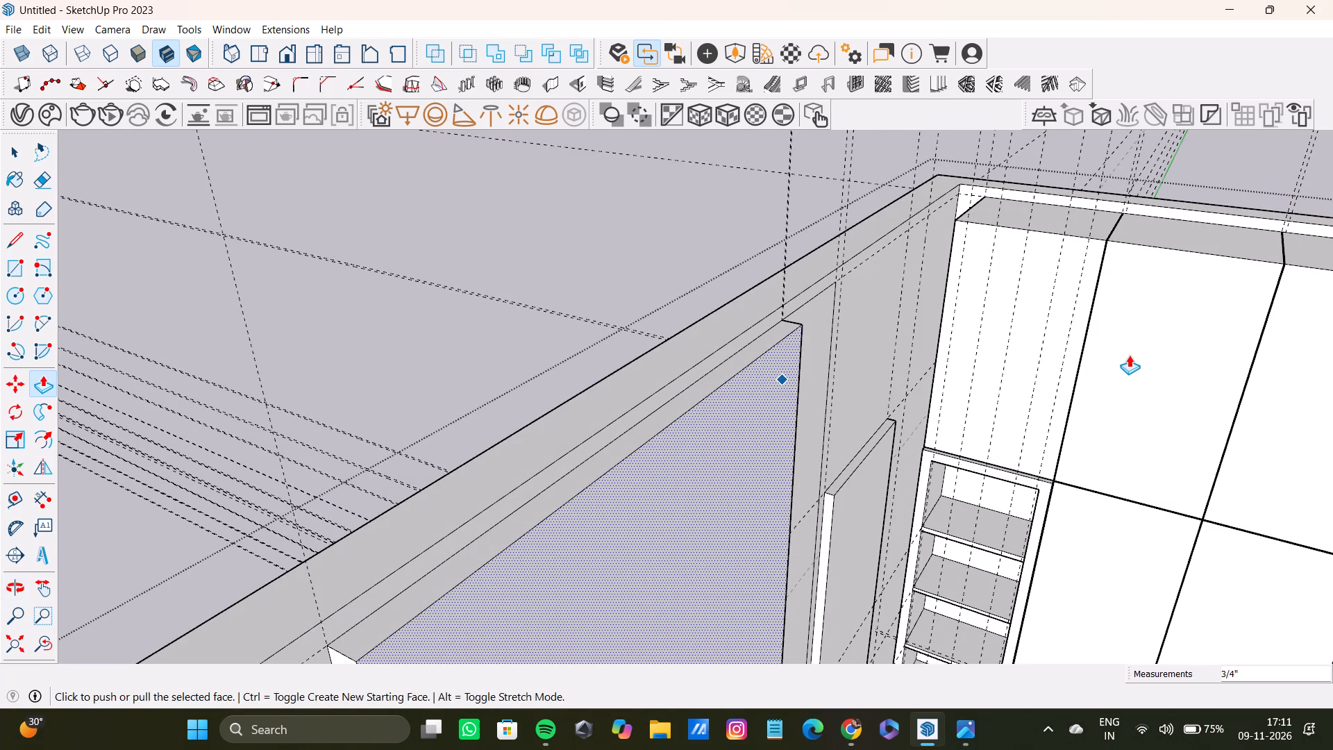
key(space)
Push/Pull the narrow panel face beside the door out 2 3/8", flush with the wide panel's front.
scroll(1050, 336, down, 7)
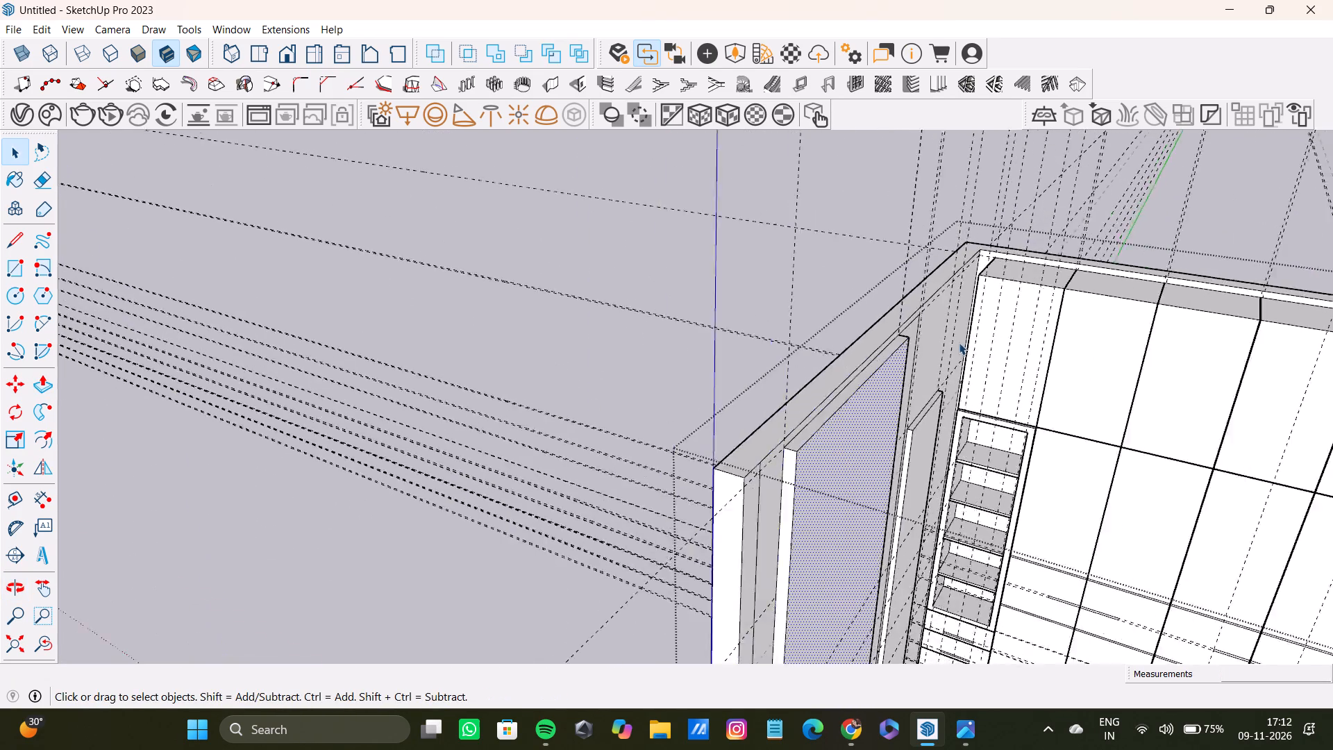
scroll(959, 342, down, 2)
middle_drag(982, 351, 595, 392)
scroll(638, 409, up, 18)
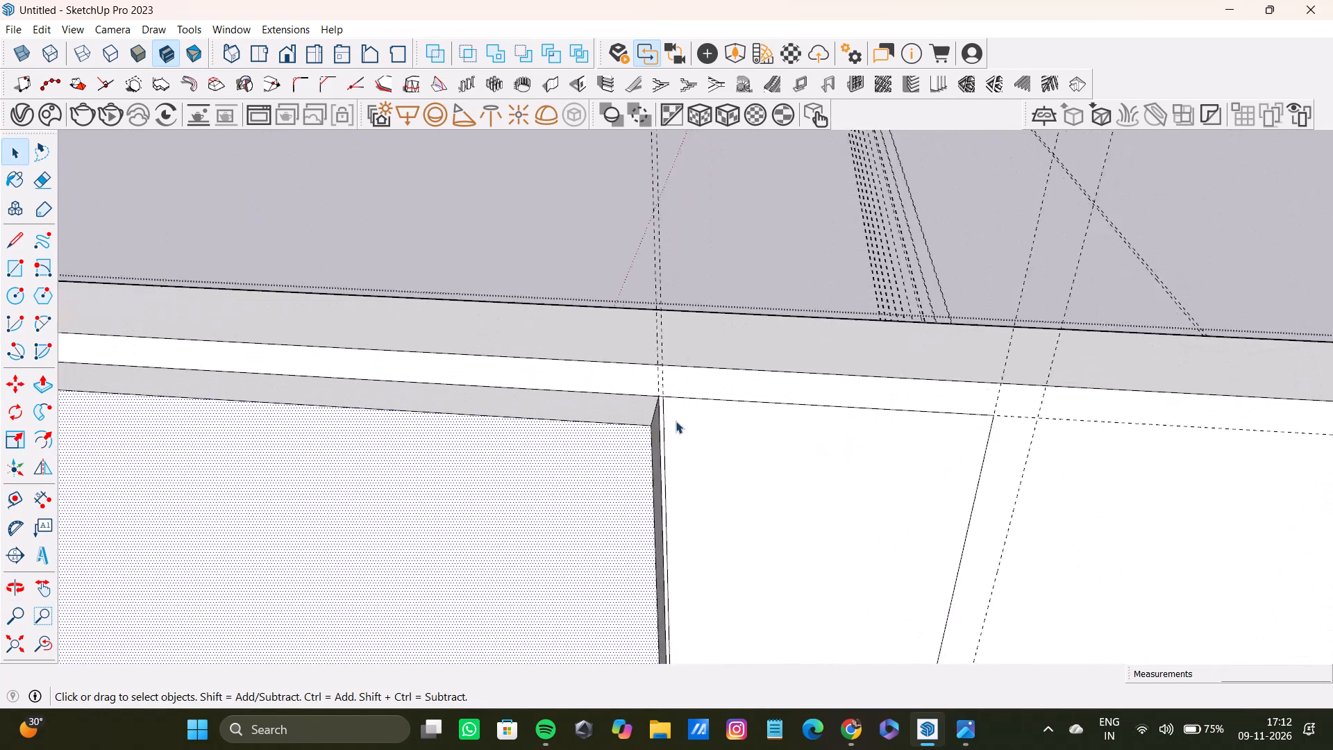
scroll(676, 421, up, 1)
click(667, 403)
key(p)
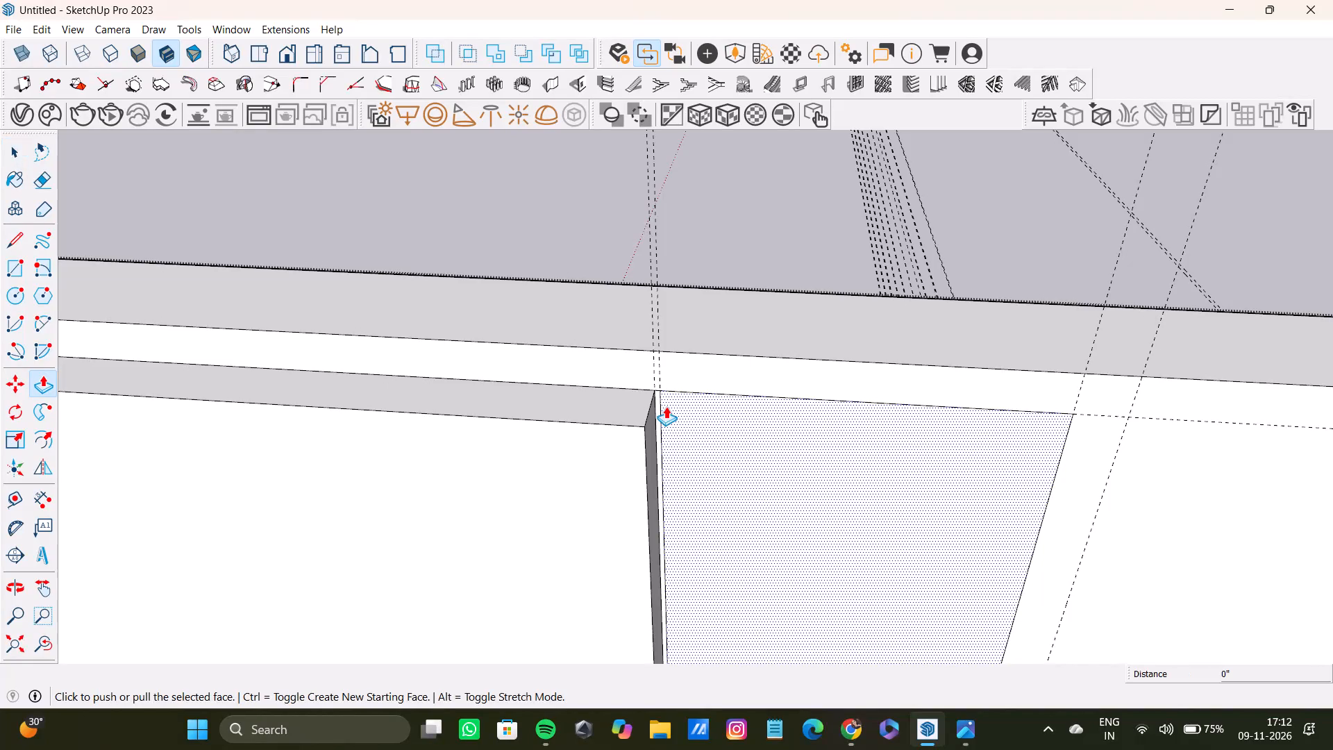
drag(669, 398, 636, 427)
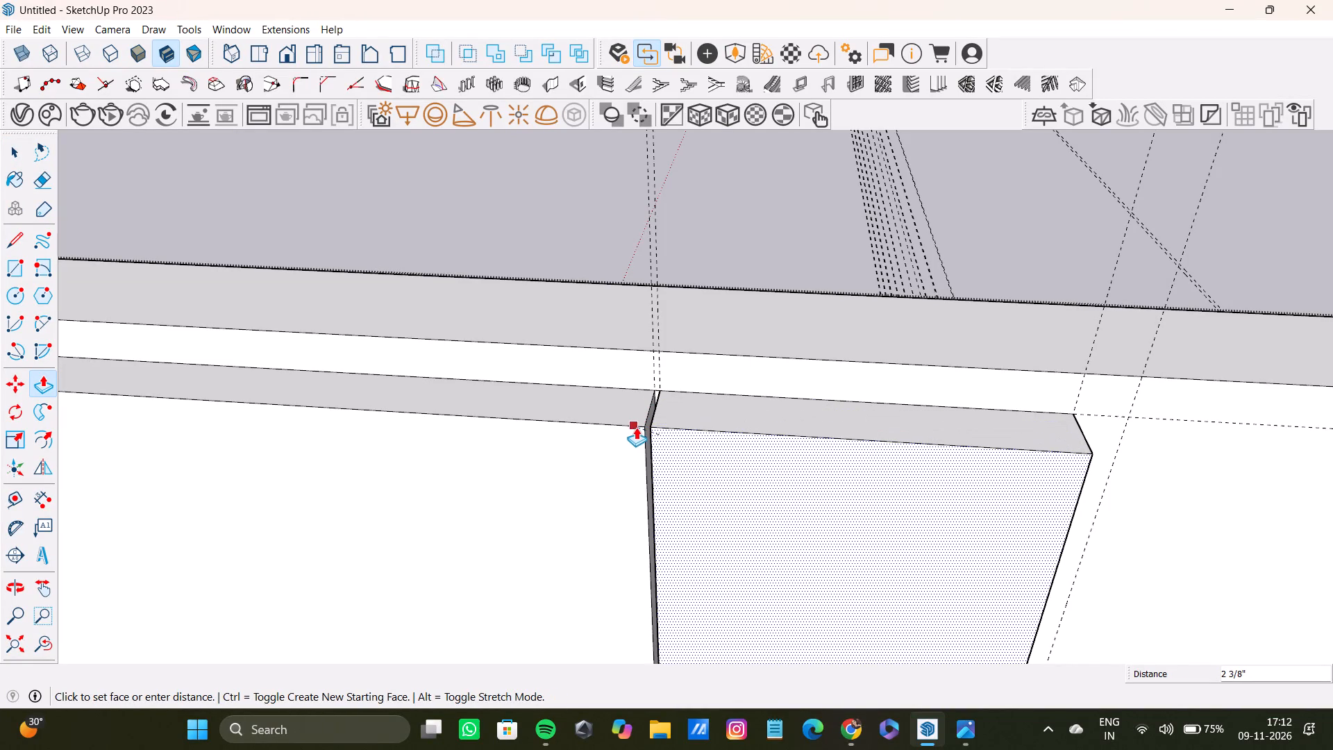
drag(636, 427, 630, 456)
Place a horizontal guide about 3' below the wide panel's top edge, near the level of the open shelf niche's top.
scroll(626, 453, down, 18)
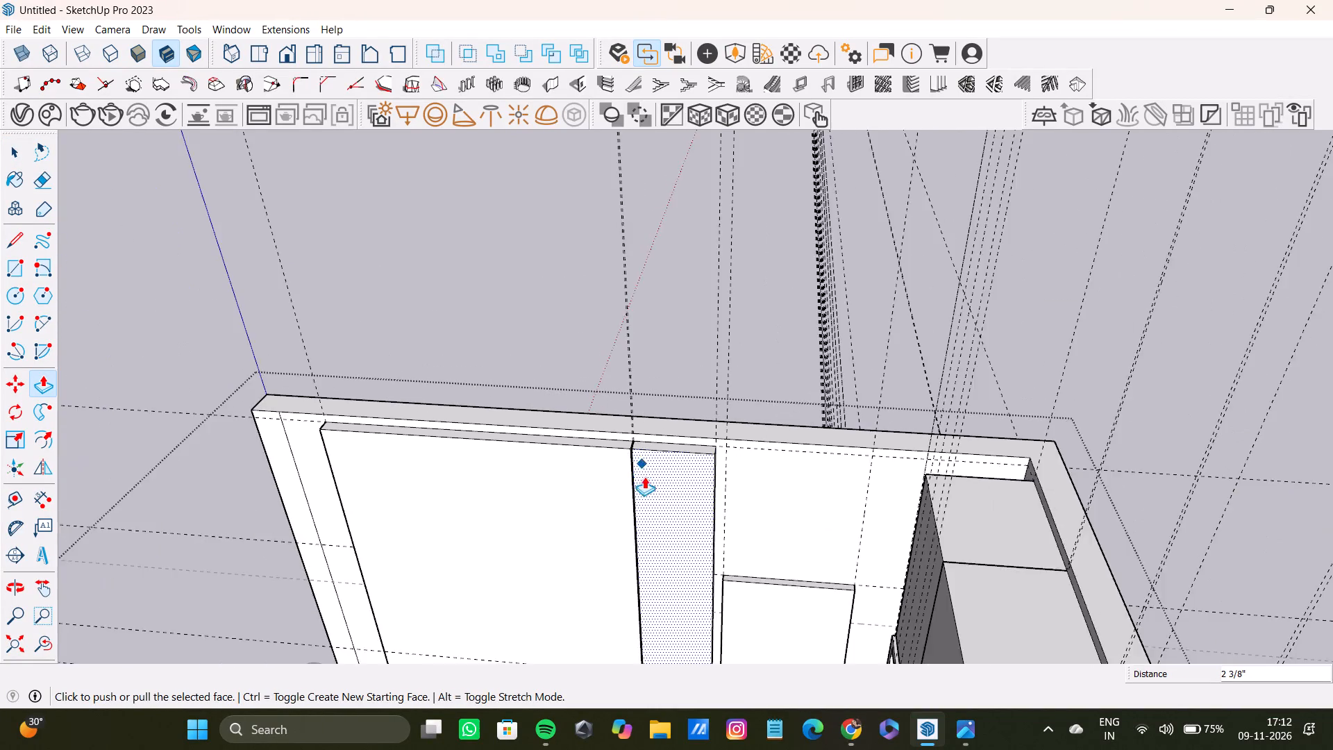
scroll(644, 476, down, 12)
middle_drag(664, 494, 653, 387)
scroll(608, 447, up, 7)
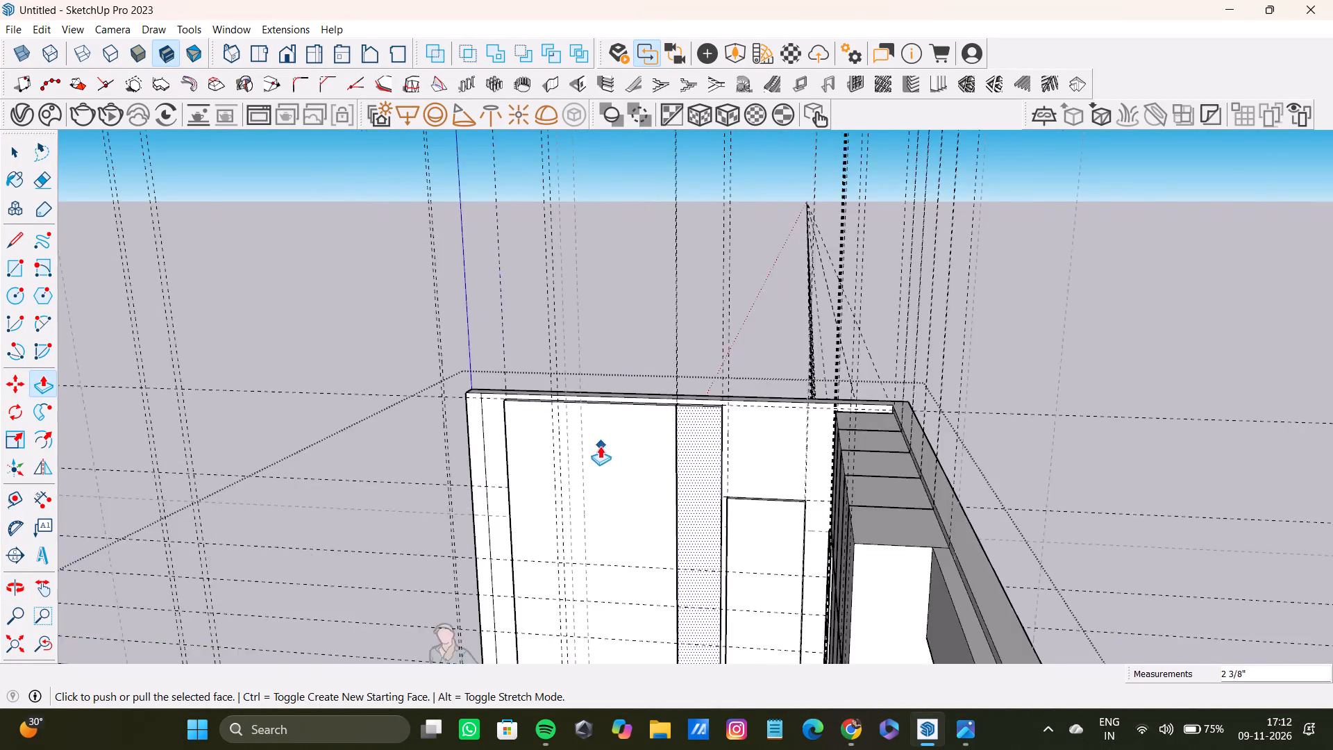
scroll(600, 446, up, 2)
scroll(604, 429, down, 9)
middle_drag(602, 431, 1000, 451)
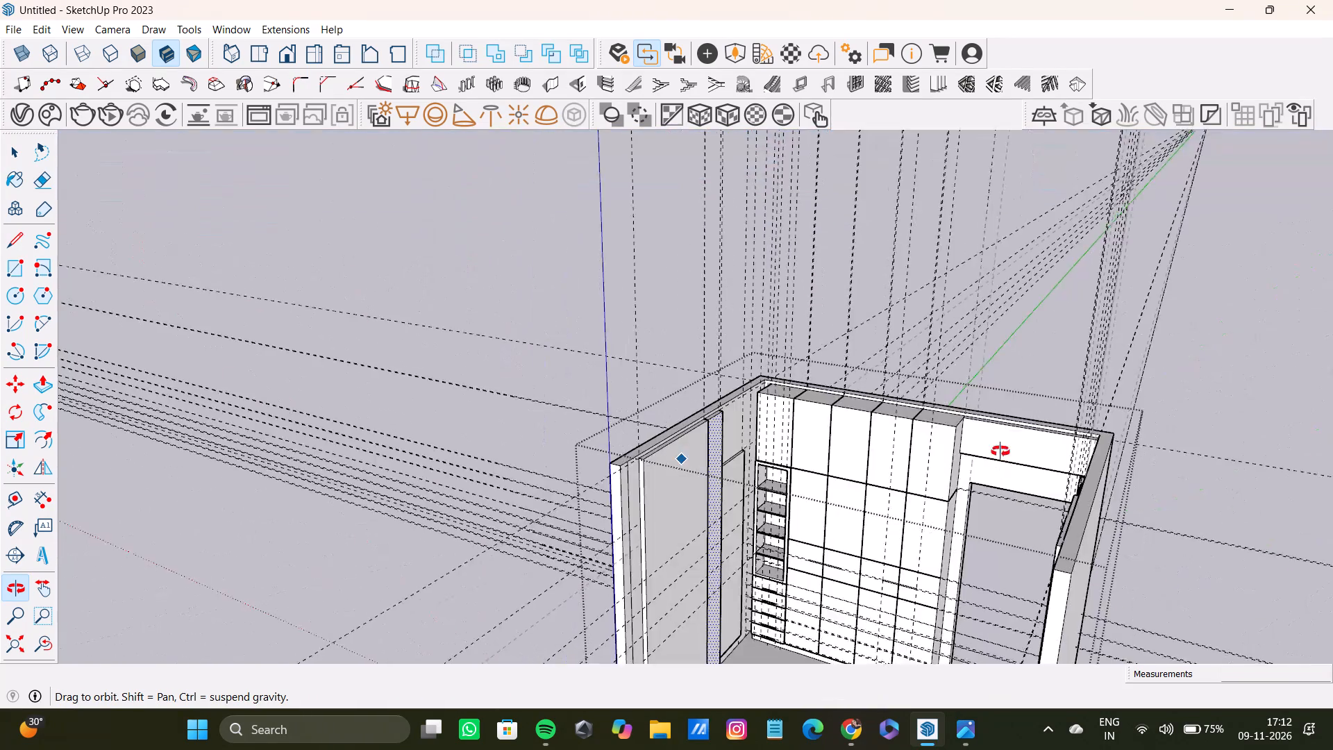
middle_drag(1000, 451, 988, 346)
scroll(638, 453, up, 20)
scroll(638, 453, up, 3)
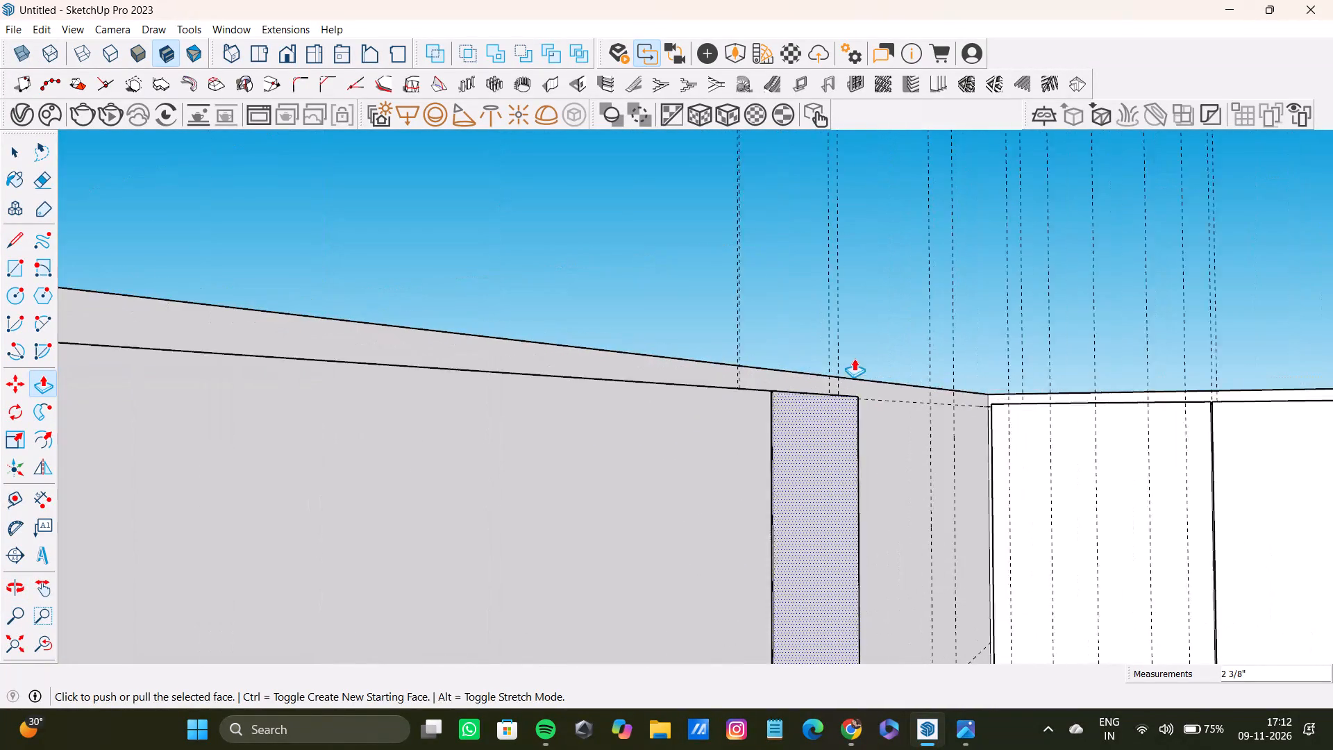
scroll(854, 358, up, 9)
scroll(835, 449, down, 20)
scroll(835, 449, down, 7)
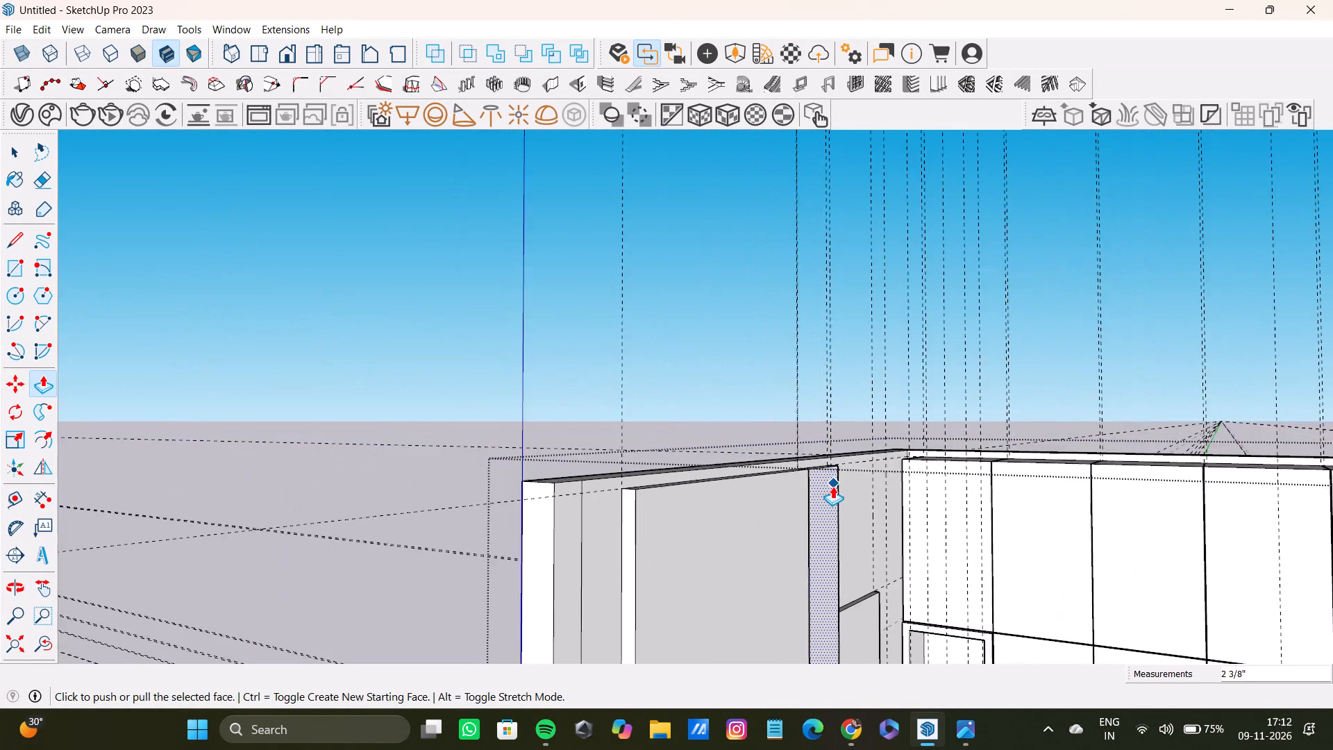
scroll(832, 486, down, 5)
middle_drag(832, 489, 832, 477)
key(t)
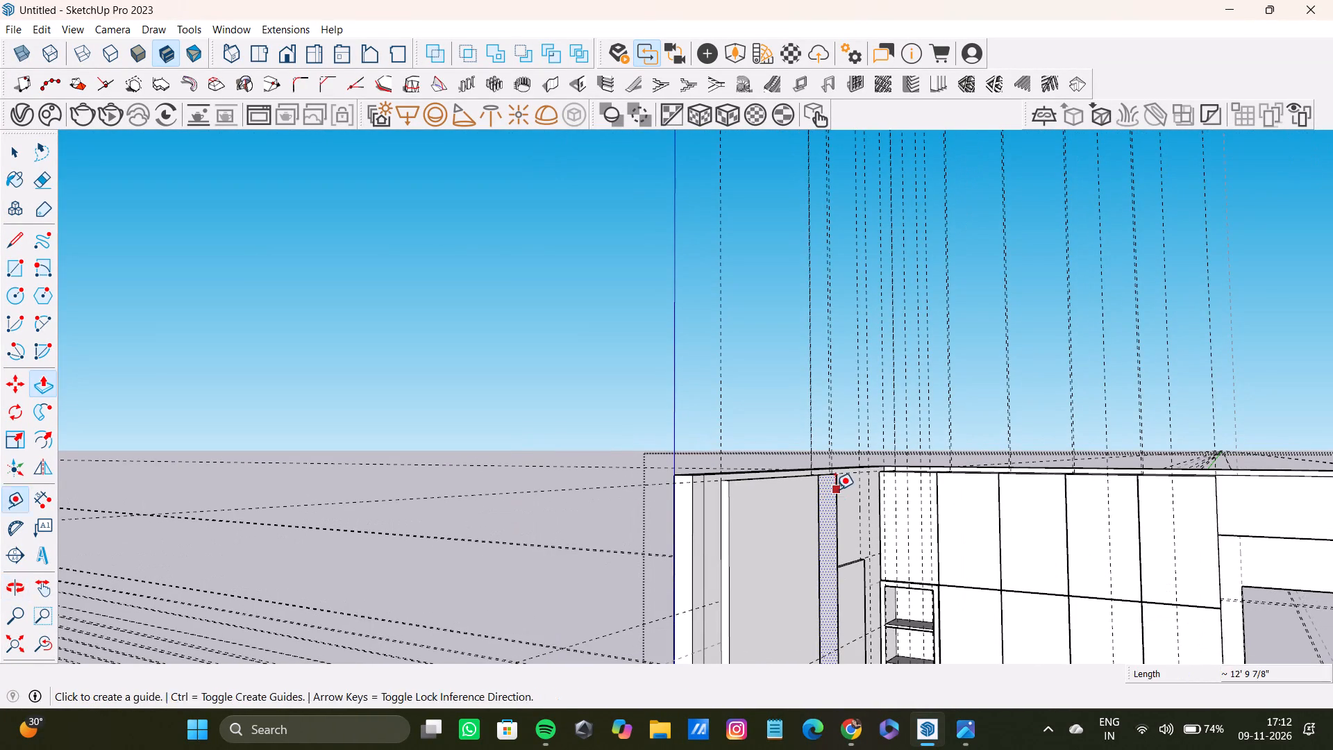
scroll(756, 487, up, 7)
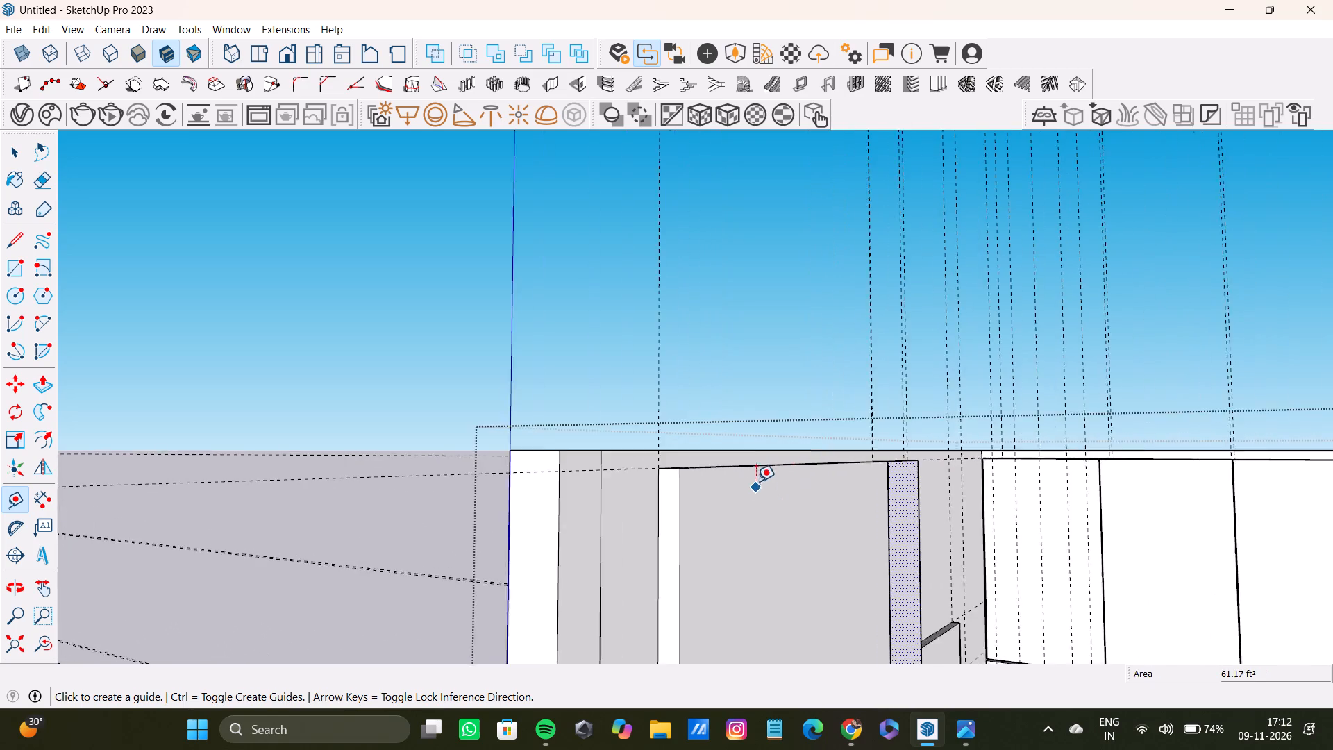
scroll(756, 481, up, 9)
click(750, 455)
scroll(776, 567, down, 9)
middle_drag(788, 590, 815, 622)
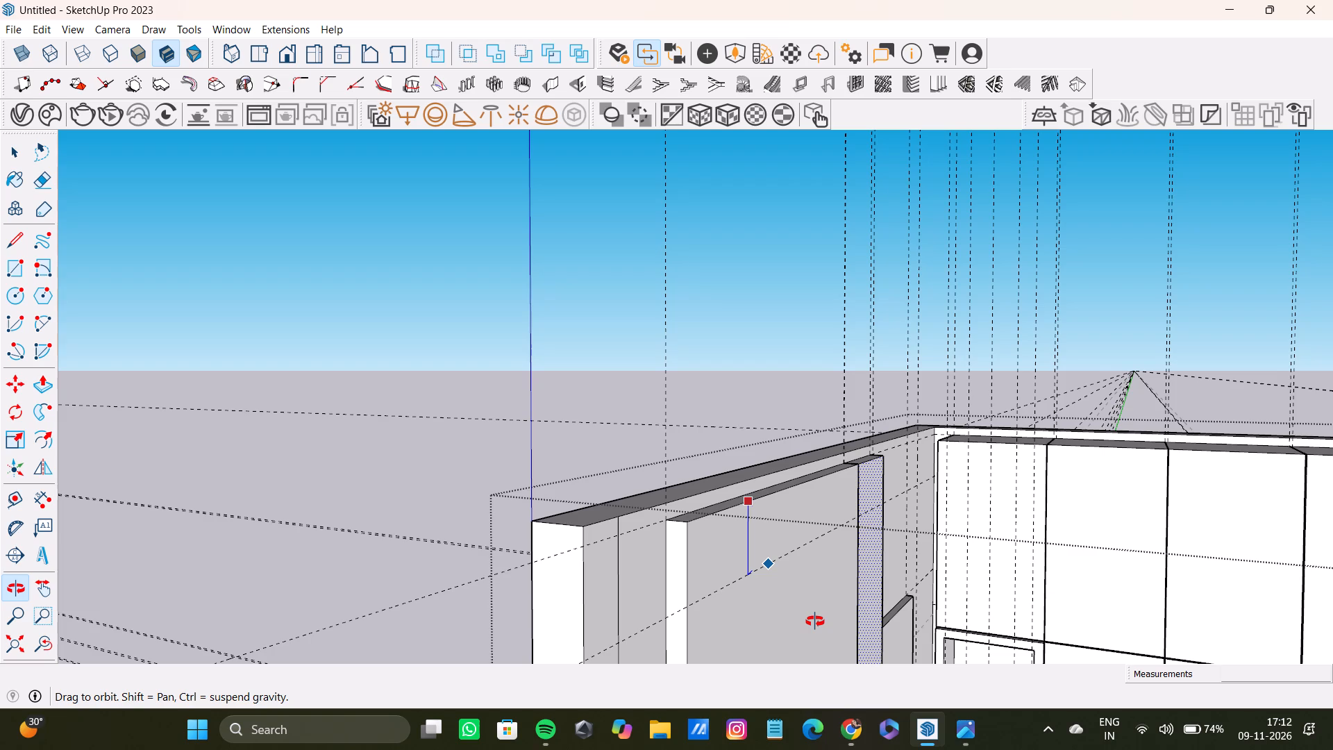
middle_drag(815, 622, 817, 622)
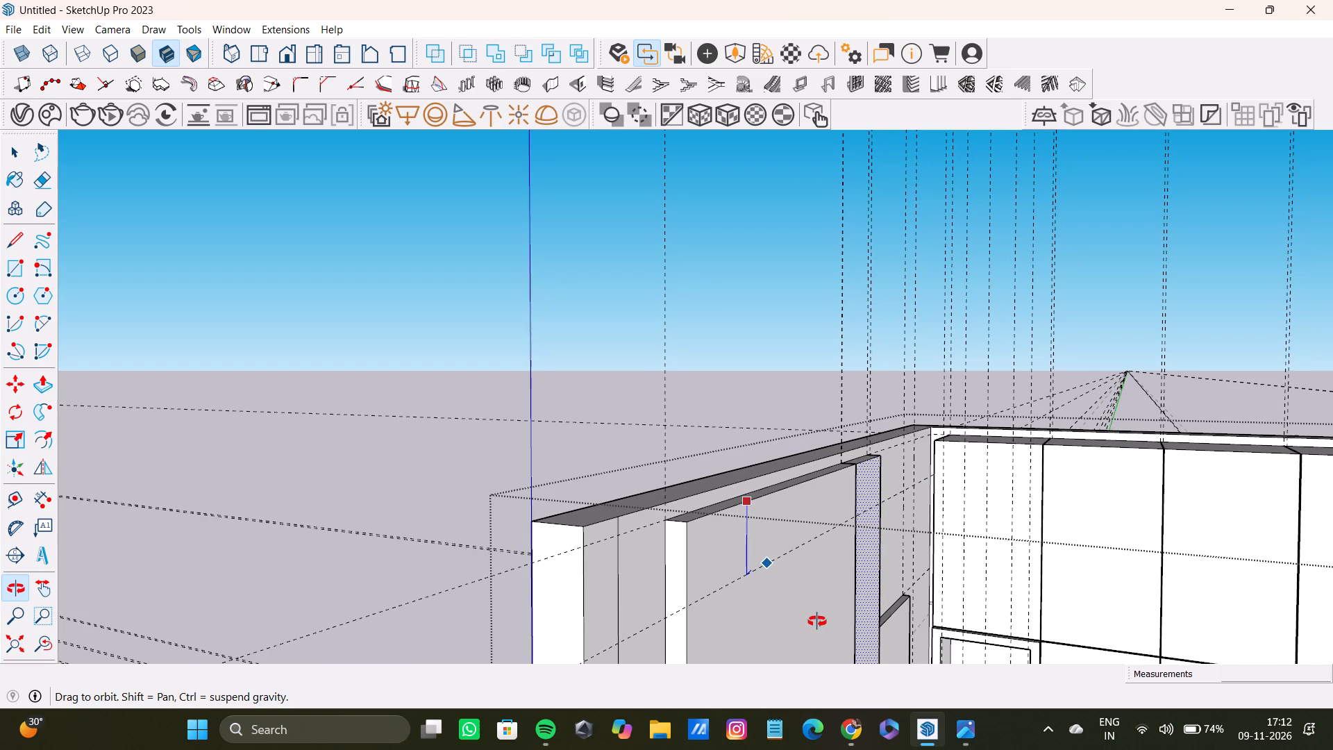
middle_drag(817, 622, 818, 623)
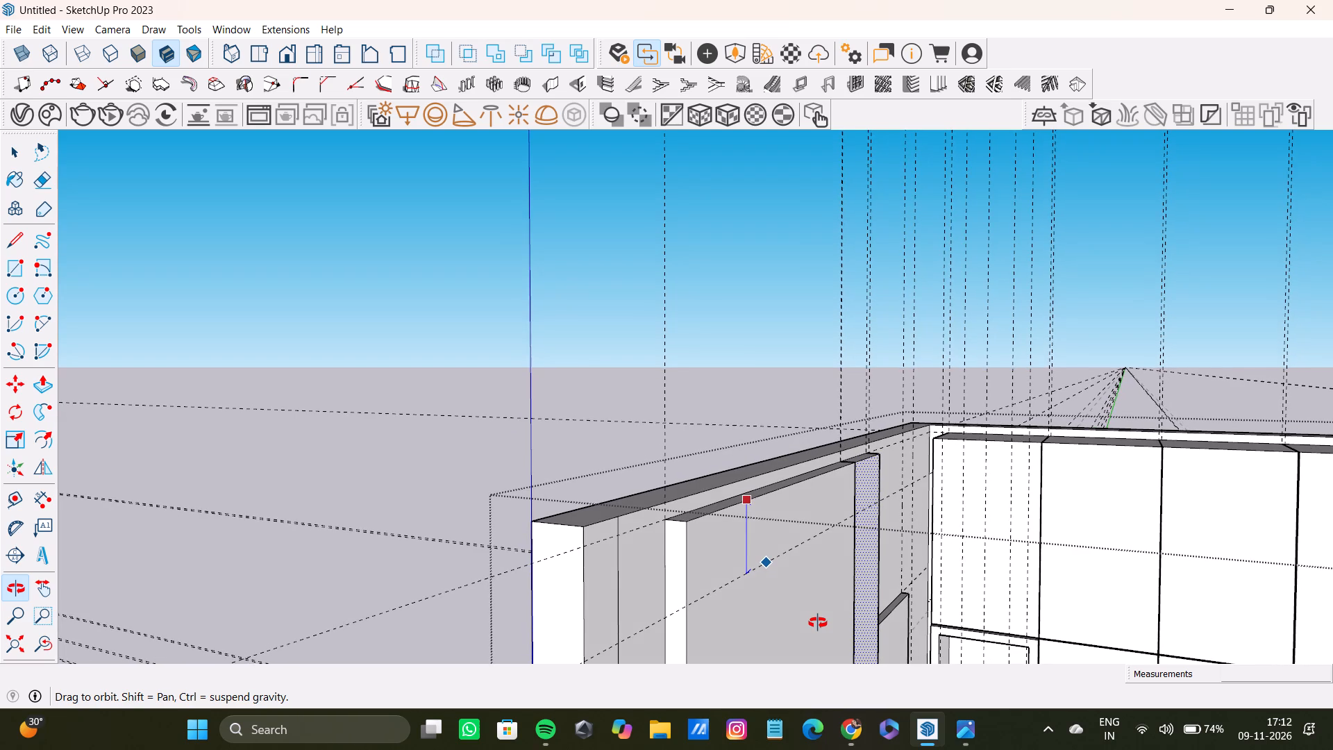
middle_drag(818, 623, 819, 623)
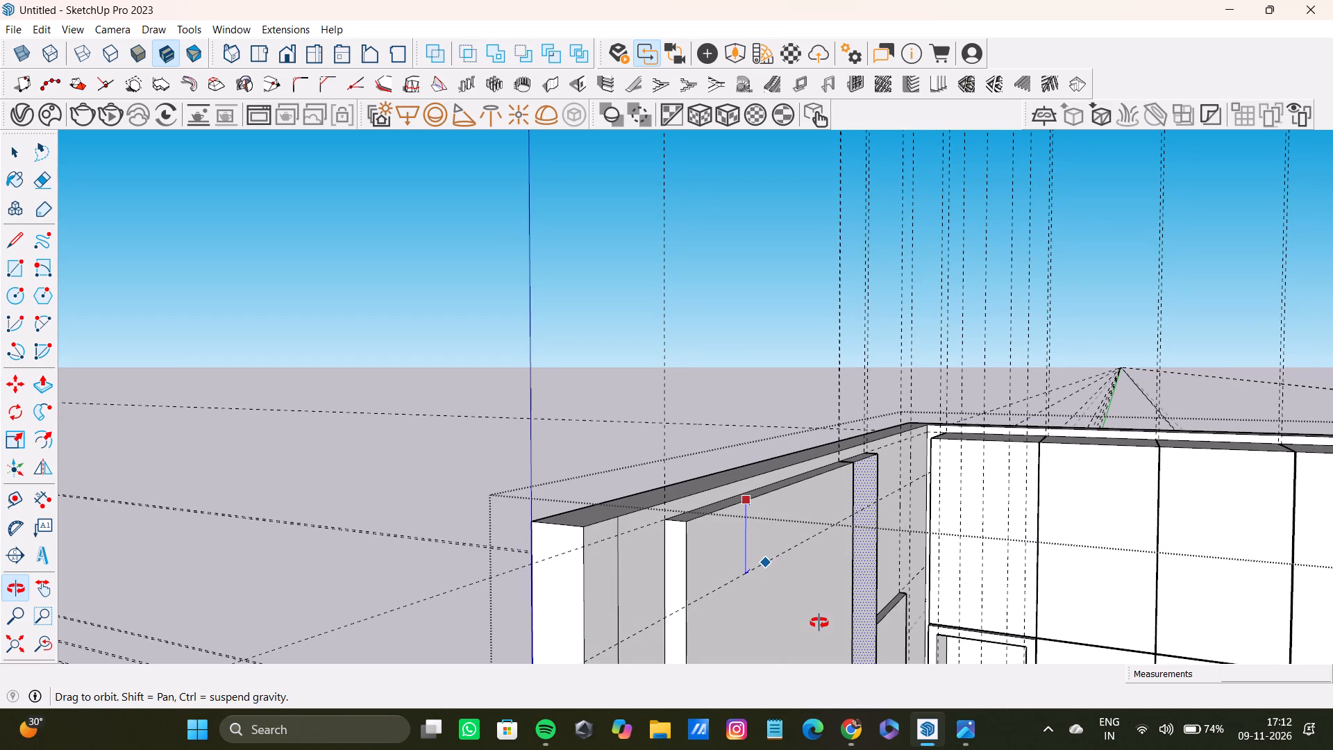
middle_drag(819, 623, 752, 413)
scroll(751, 426, down, 3)
middle_drag(760, 496, 756, 435)
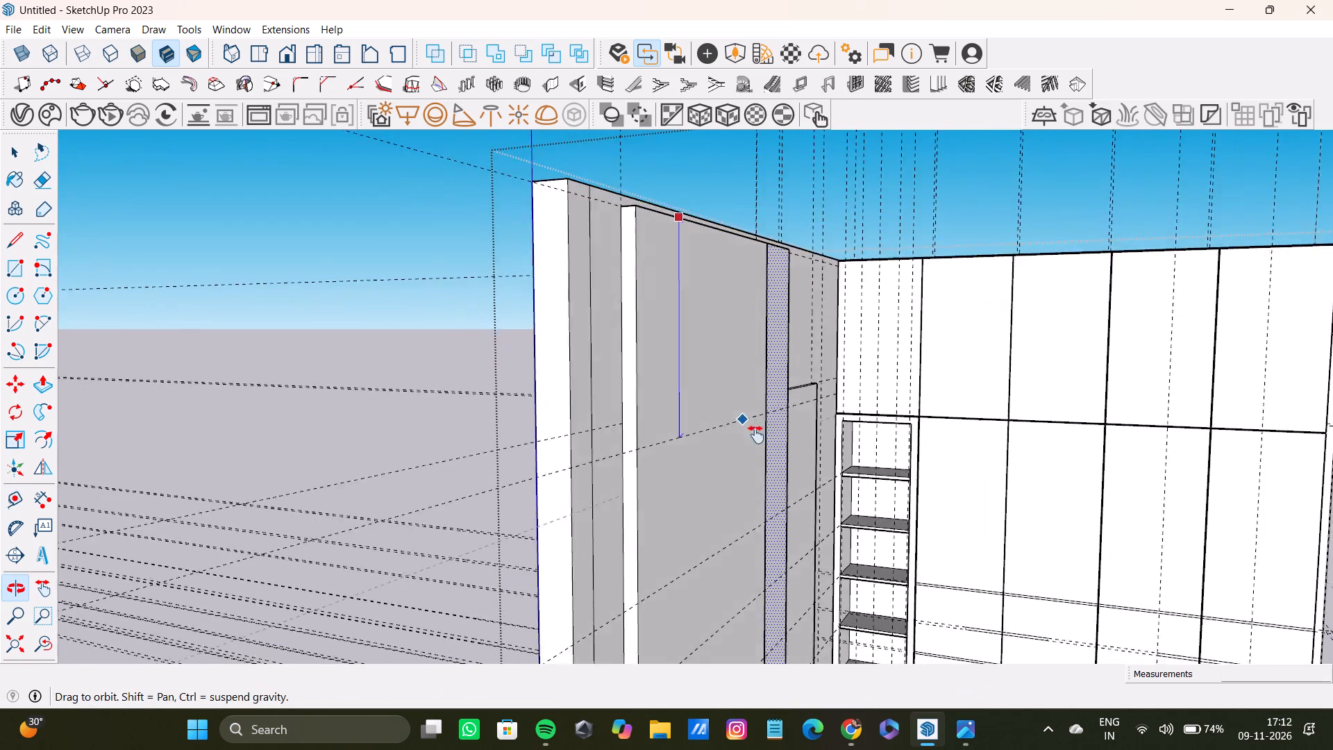
middle_drag(756, 435, 691, 469)
middle_drag(690, 469, 673, 297)
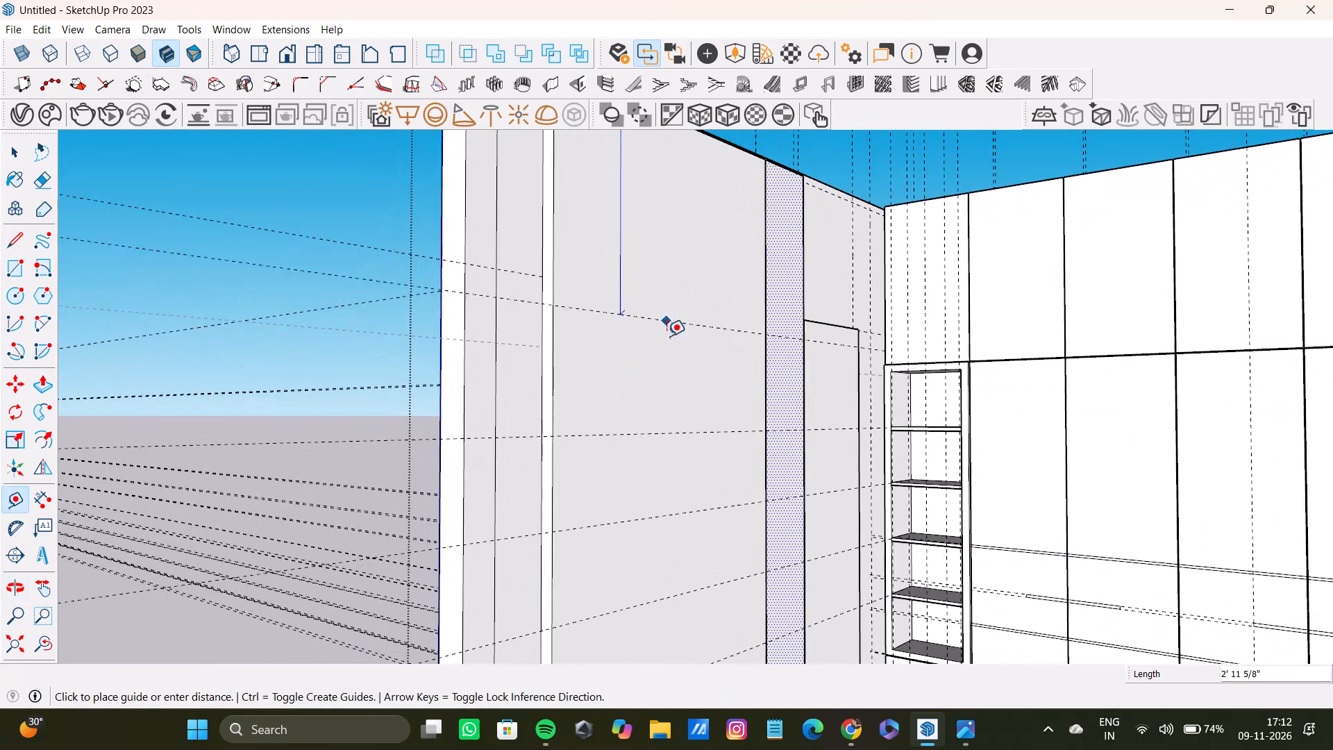
click(664, 354)
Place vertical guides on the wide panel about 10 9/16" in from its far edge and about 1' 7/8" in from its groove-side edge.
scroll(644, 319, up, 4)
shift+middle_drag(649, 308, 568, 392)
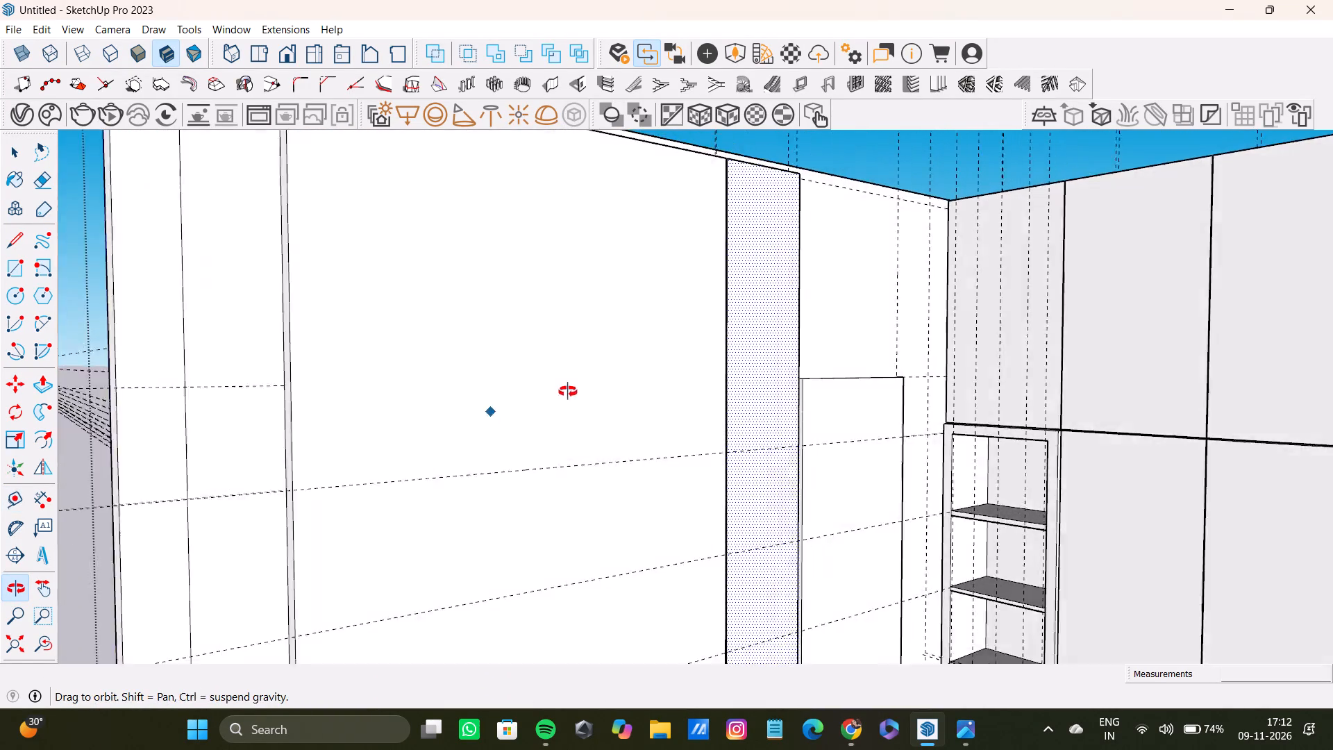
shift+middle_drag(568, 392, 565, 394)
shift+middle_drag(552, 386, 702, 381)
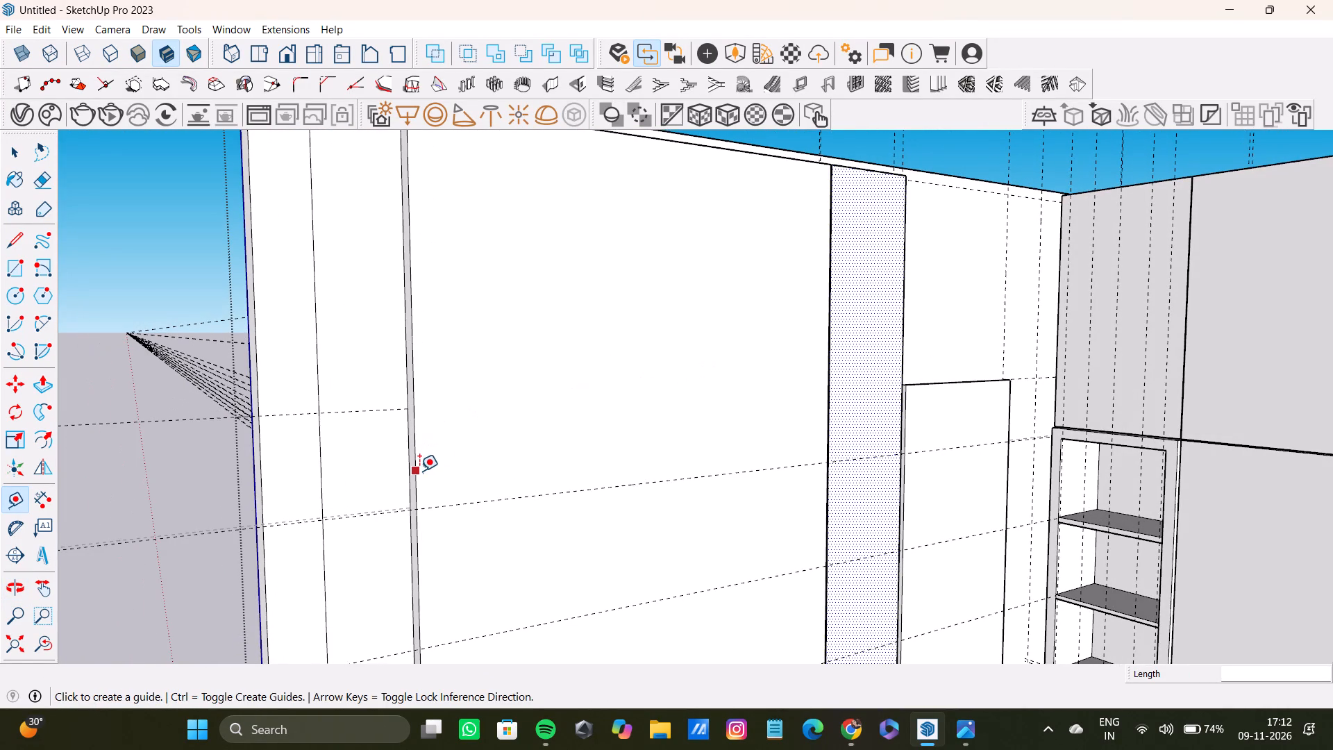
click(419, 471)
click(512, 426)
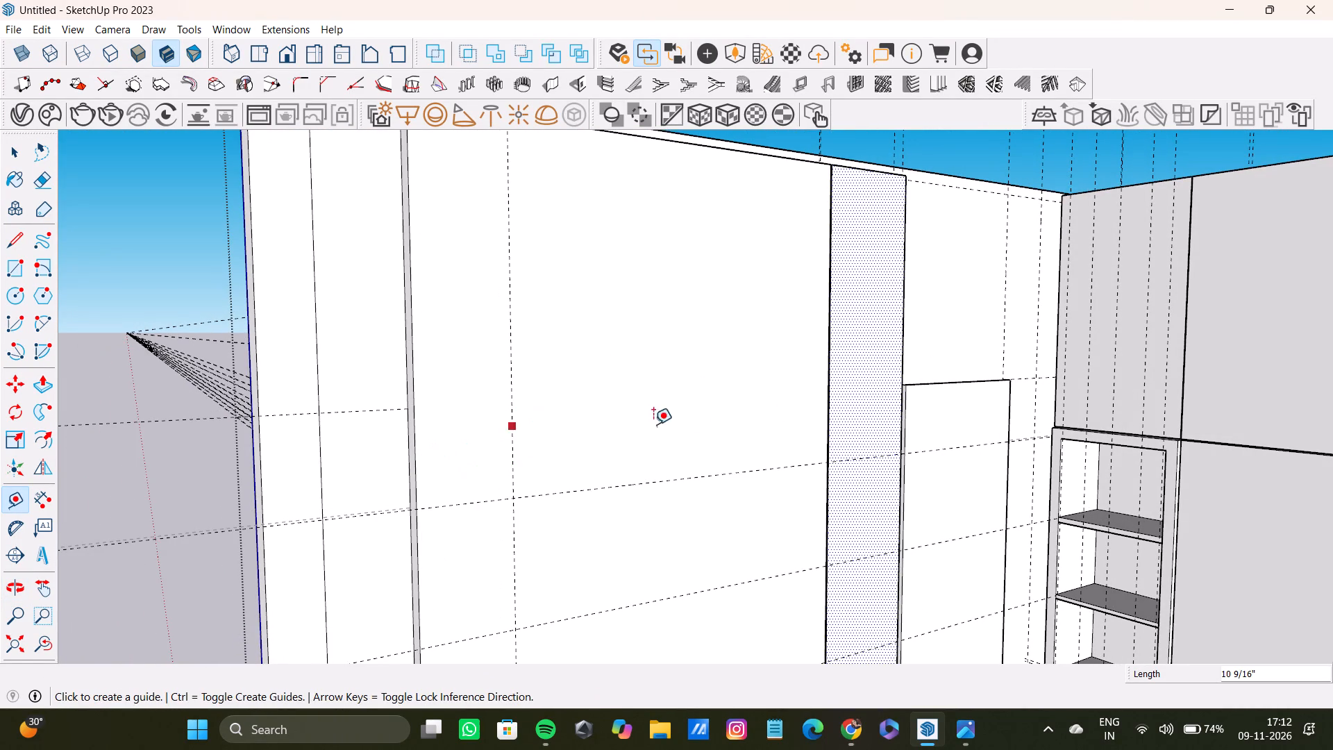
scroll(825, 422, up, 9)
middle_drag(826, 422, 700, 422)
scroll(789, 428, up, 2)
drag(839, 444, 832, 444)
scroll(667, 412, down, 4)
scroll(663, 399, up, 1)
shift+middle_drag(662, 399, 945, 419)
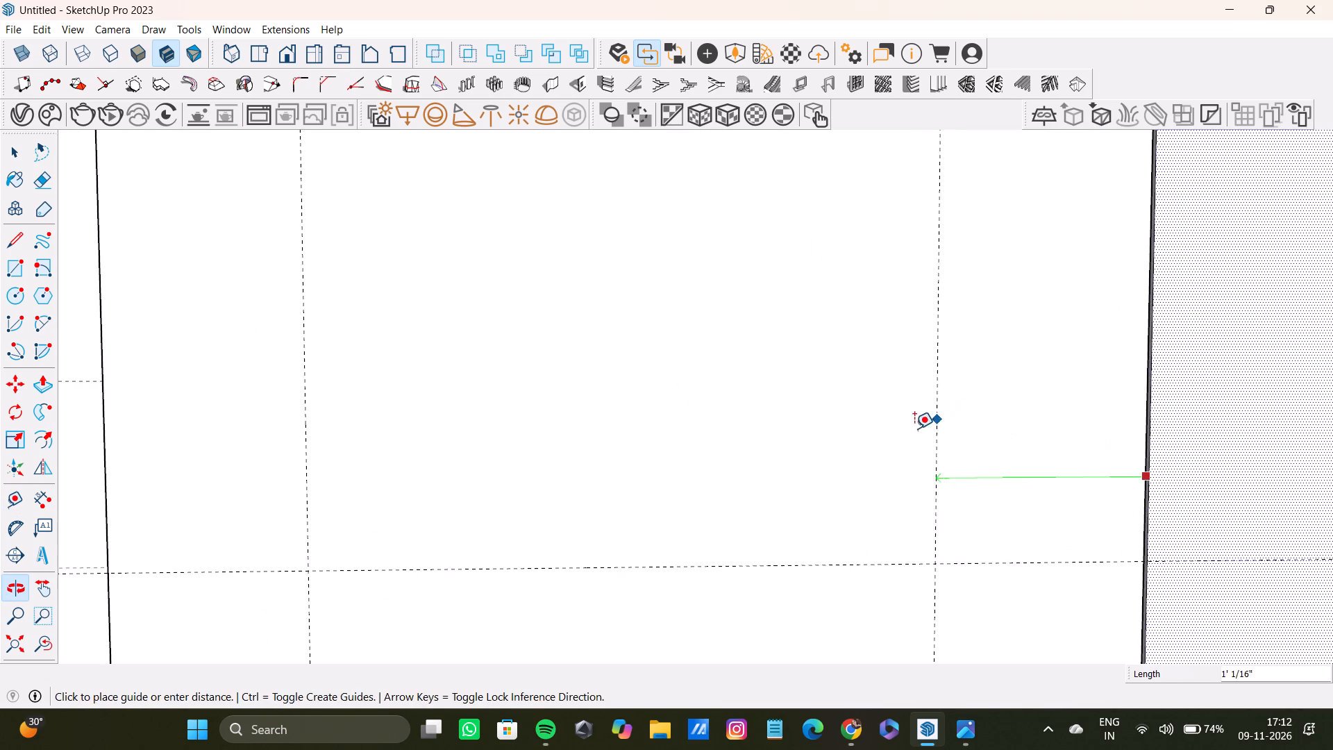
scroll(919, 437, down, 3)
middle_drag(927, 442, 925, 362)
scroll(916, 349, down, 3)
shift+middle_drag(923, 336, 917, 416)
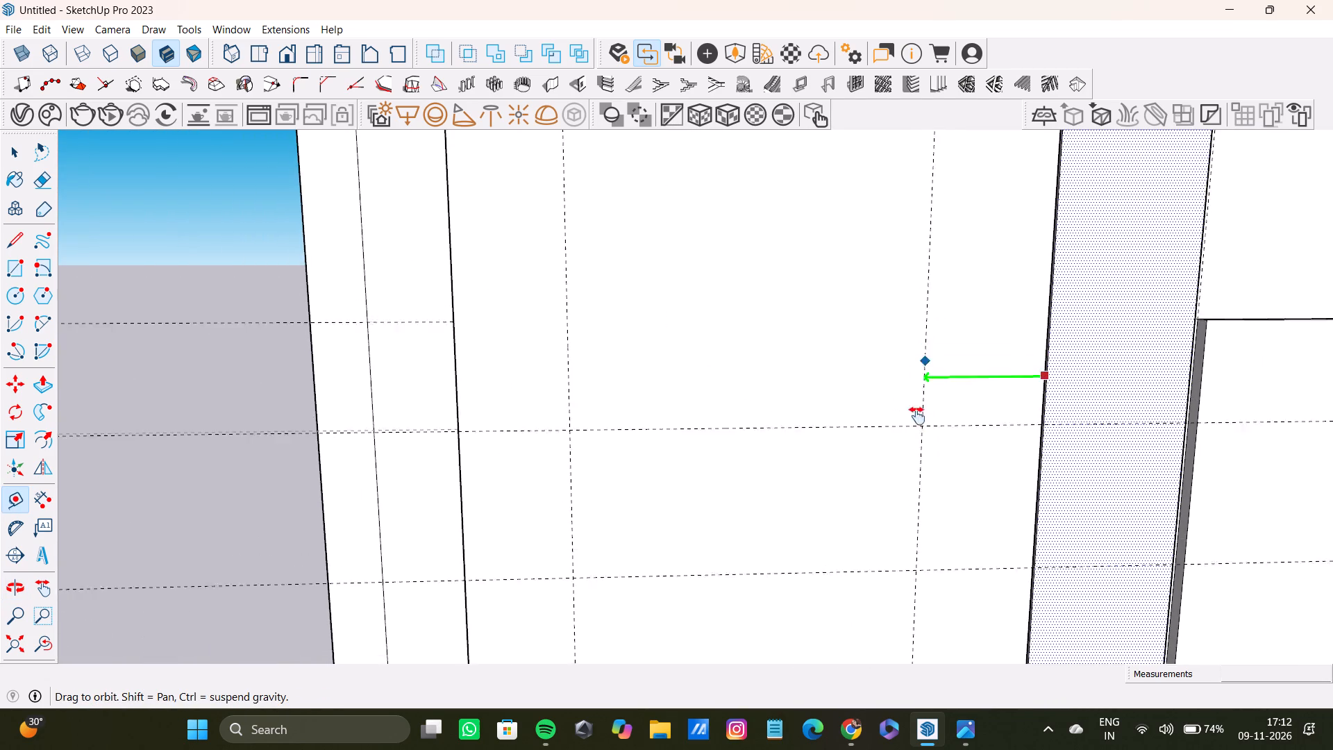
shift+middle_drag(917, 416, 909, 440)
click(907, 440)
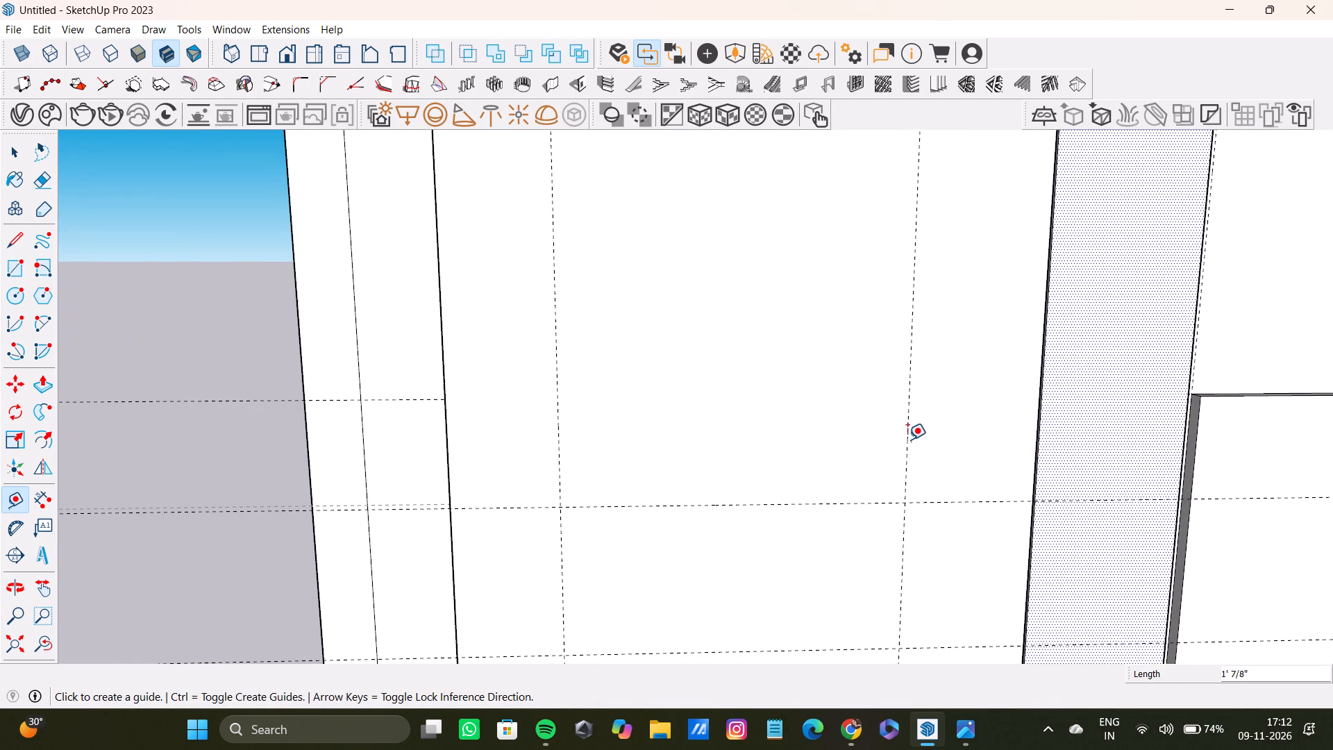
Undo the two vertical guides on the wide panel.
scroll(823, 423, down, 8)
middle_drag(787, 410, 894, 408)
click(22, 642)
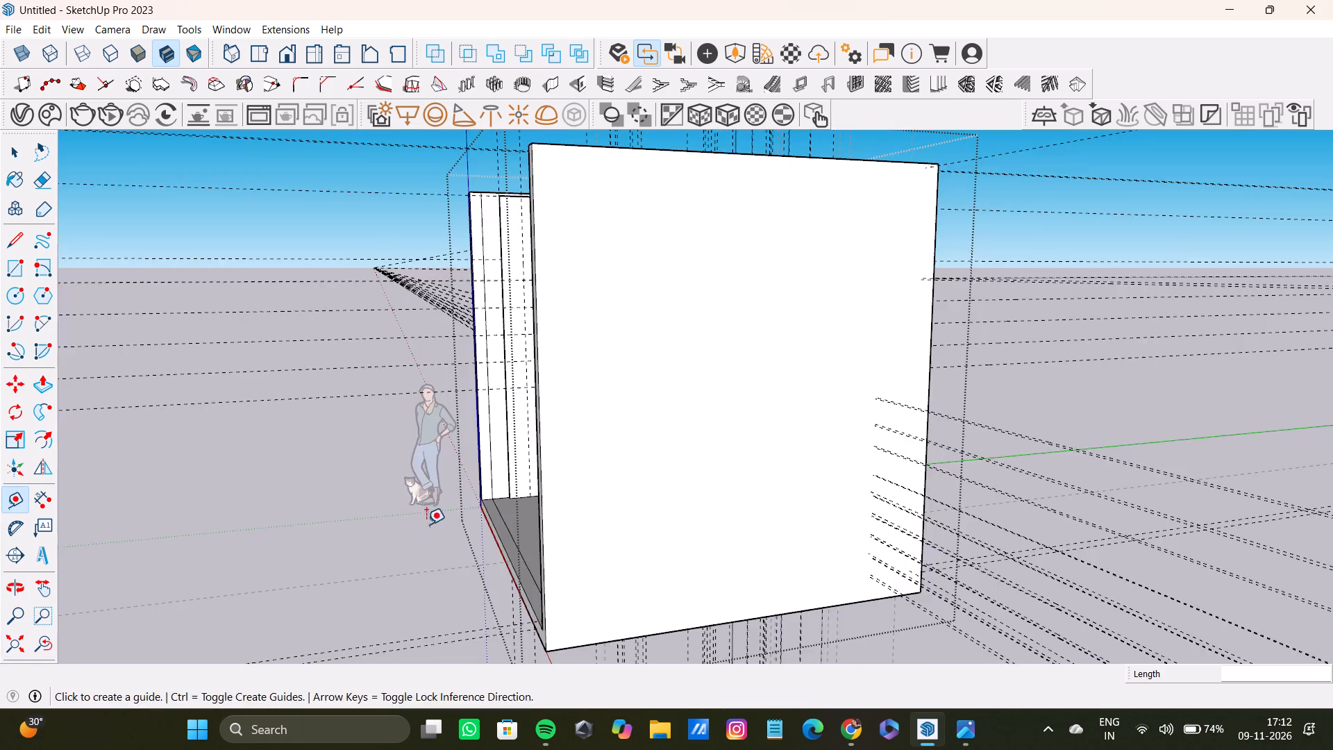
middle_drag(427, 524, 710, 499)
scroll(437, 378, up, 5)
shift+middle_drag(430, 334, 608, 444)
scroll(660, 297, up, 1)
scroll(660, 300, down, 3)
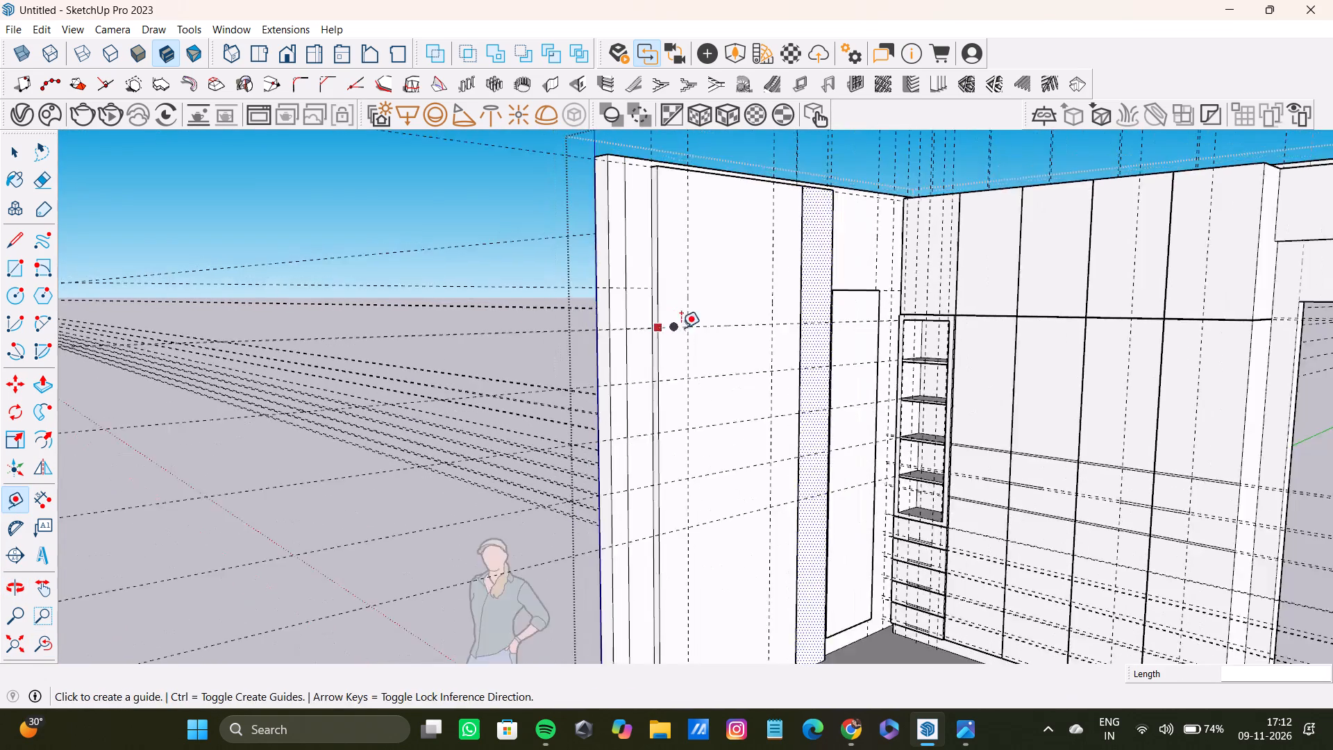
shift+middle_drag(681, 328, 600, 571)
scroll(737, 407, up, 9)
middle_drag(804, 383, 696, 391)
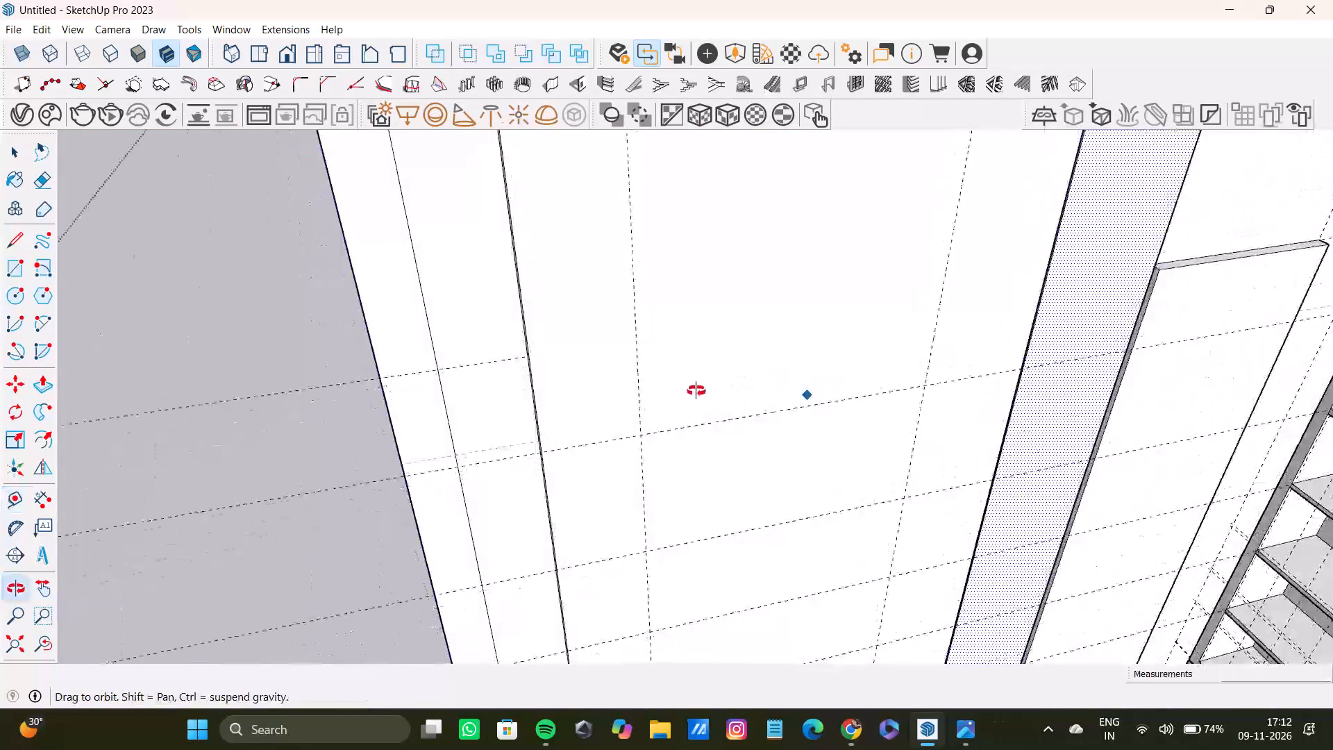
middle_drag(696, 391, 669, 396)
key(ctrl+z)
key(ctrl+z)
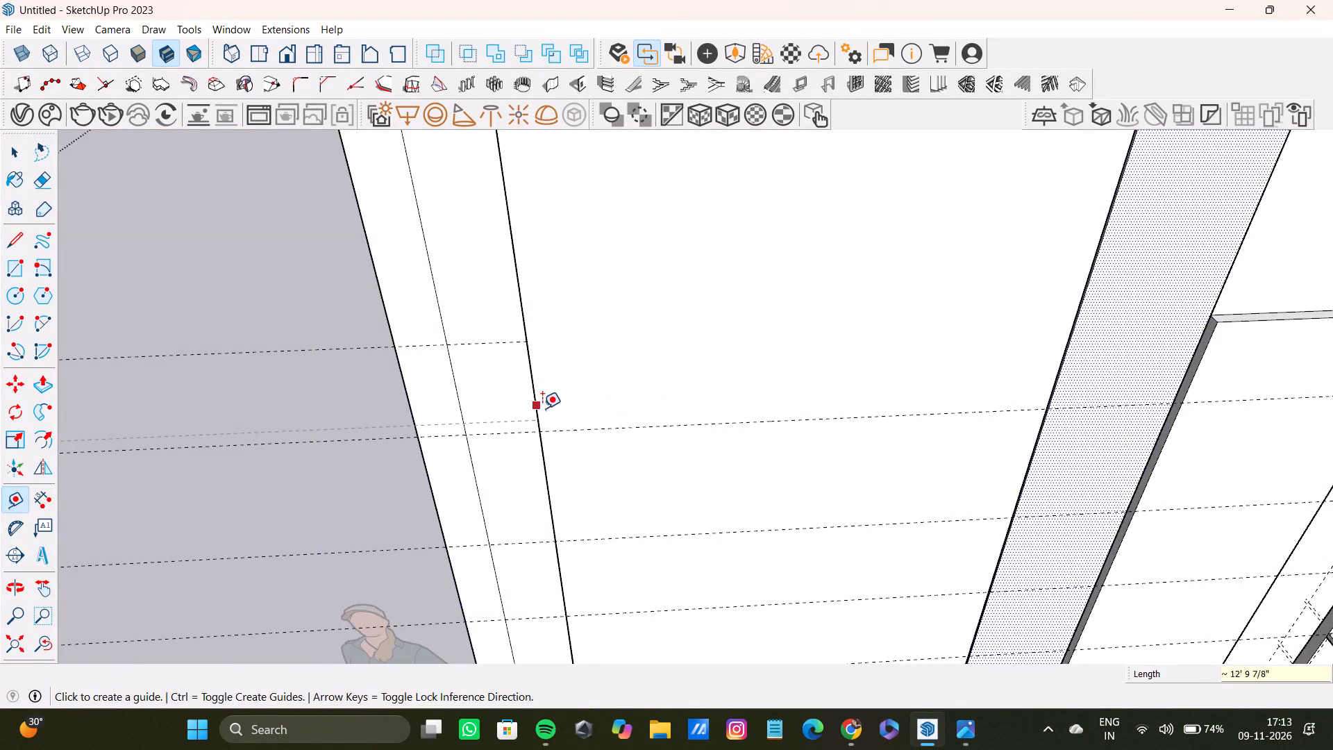
Place a vertical guide on the wide panel about 6 15/16" in from its far edge.
click(542, 410)
key(space)
key(t)
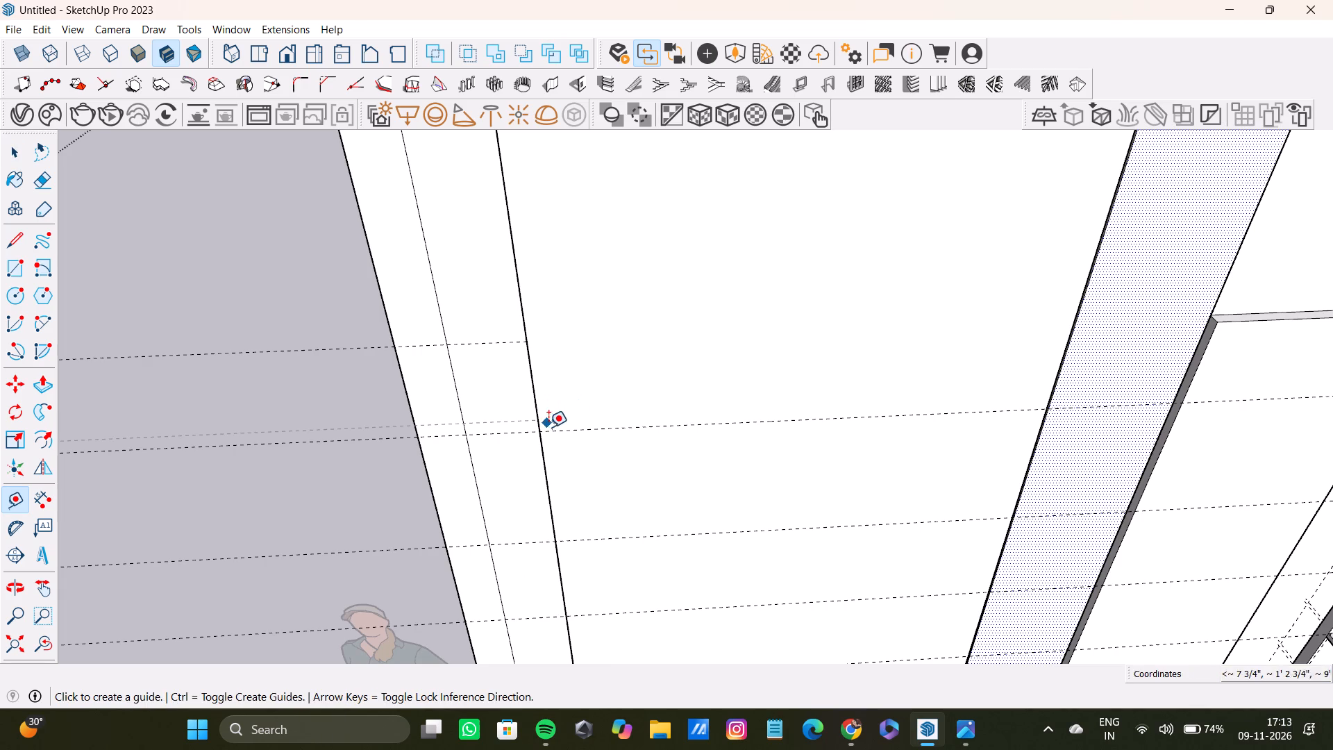
click(537, 409)
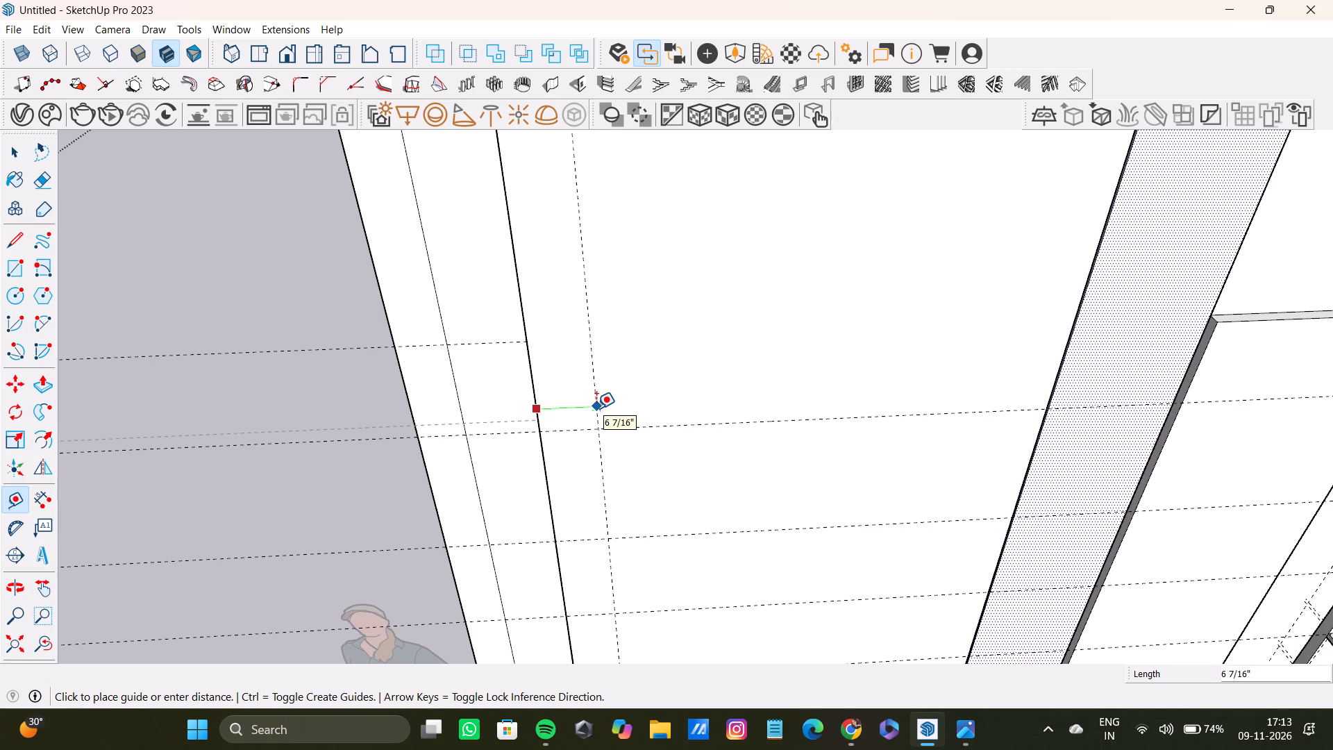
scroll(596, 408, down, 14)
middle_drag(603, 408, 636, 355)
scroll(605, 349, up, 8)
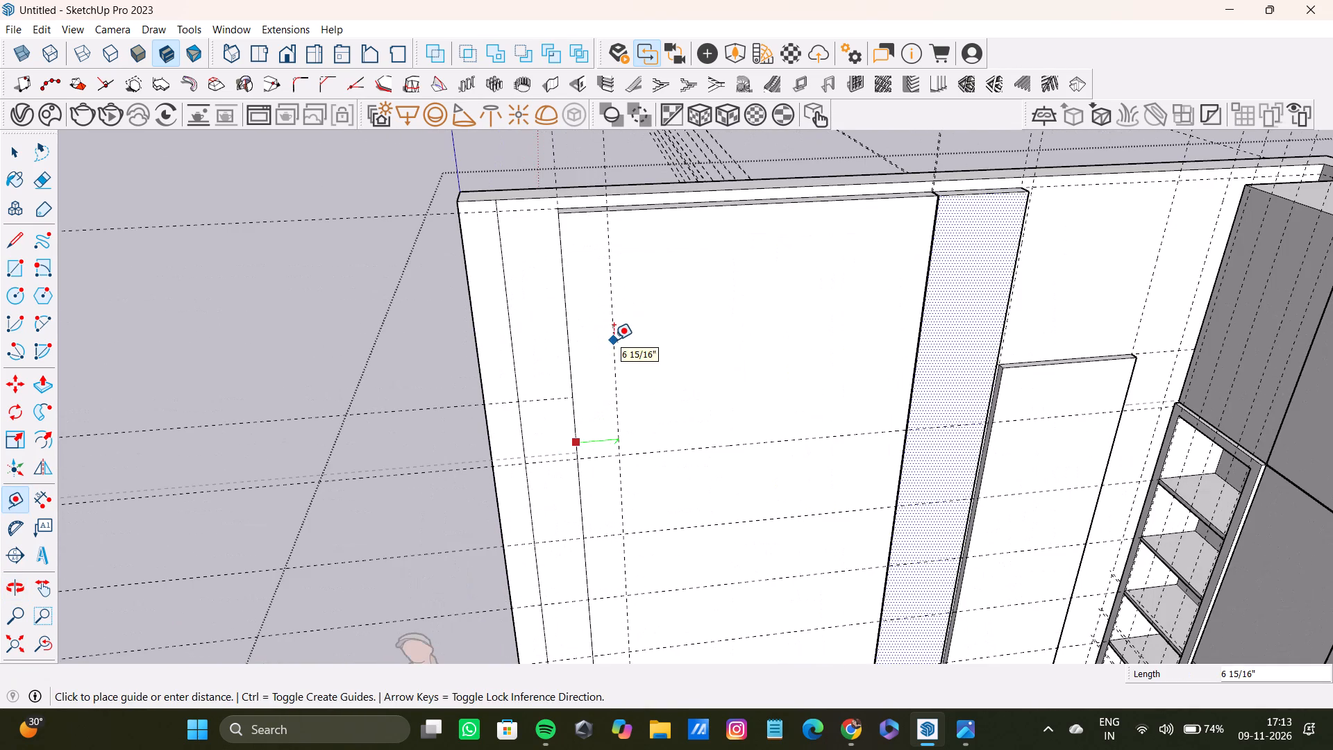
click(614, 339)
Place a vertical guide on the wide panel about 3" in from its edge beside the groove.
scroll(945, 208, up, 3)
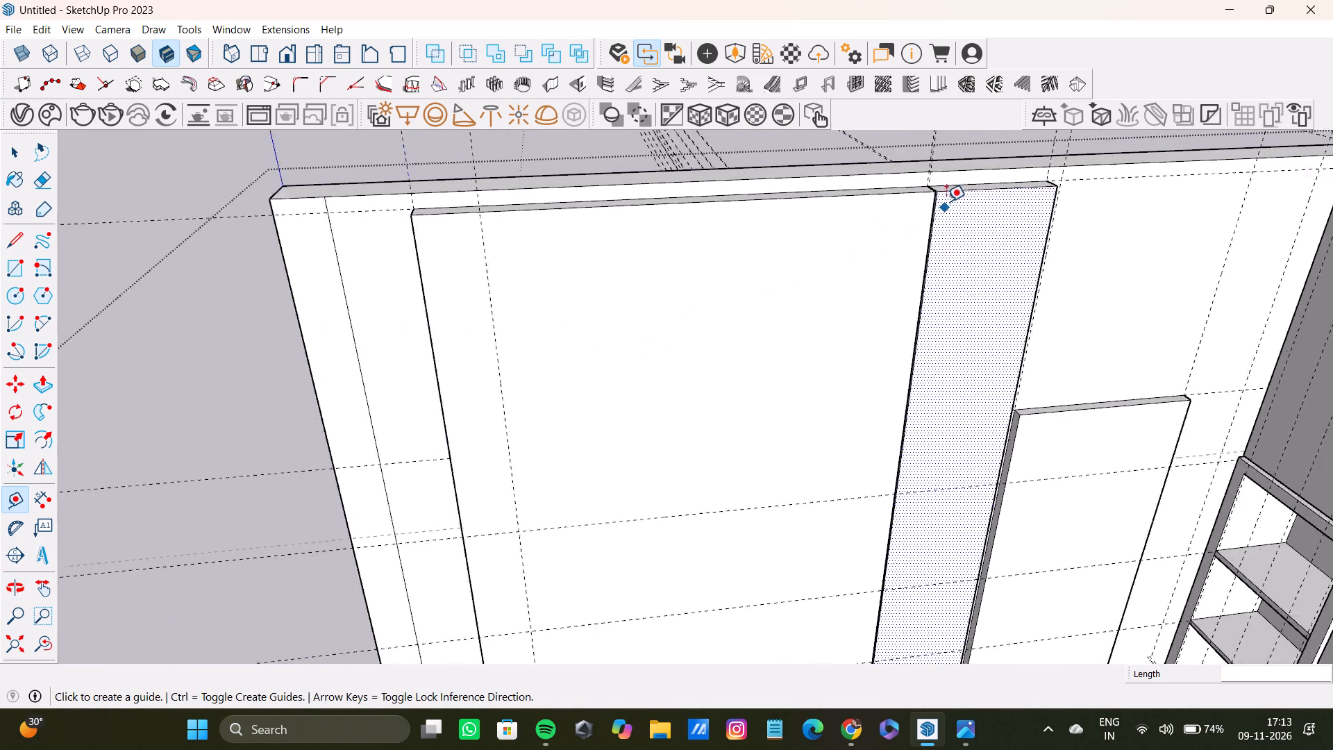
scroll(946, 201, up, 16)
click(923, 205)
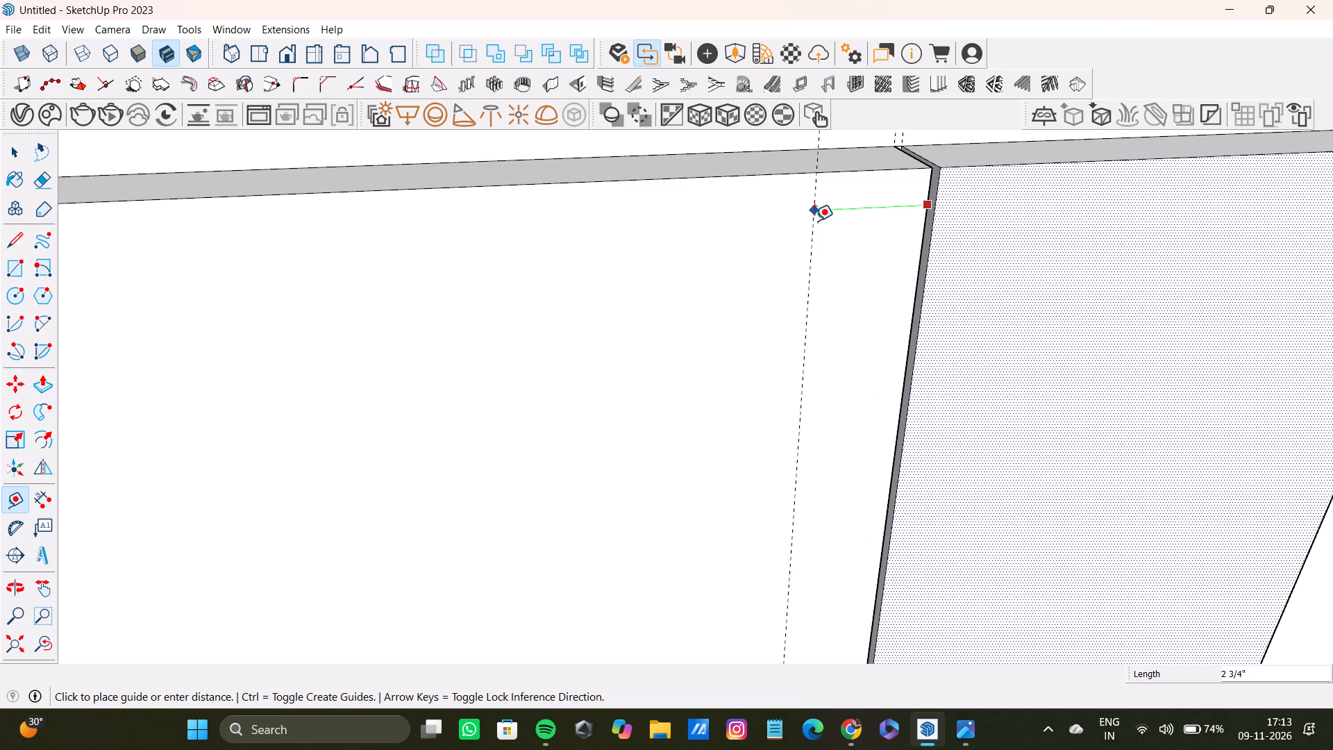
click(791, 227)
scroll(764, 250, down, 15)
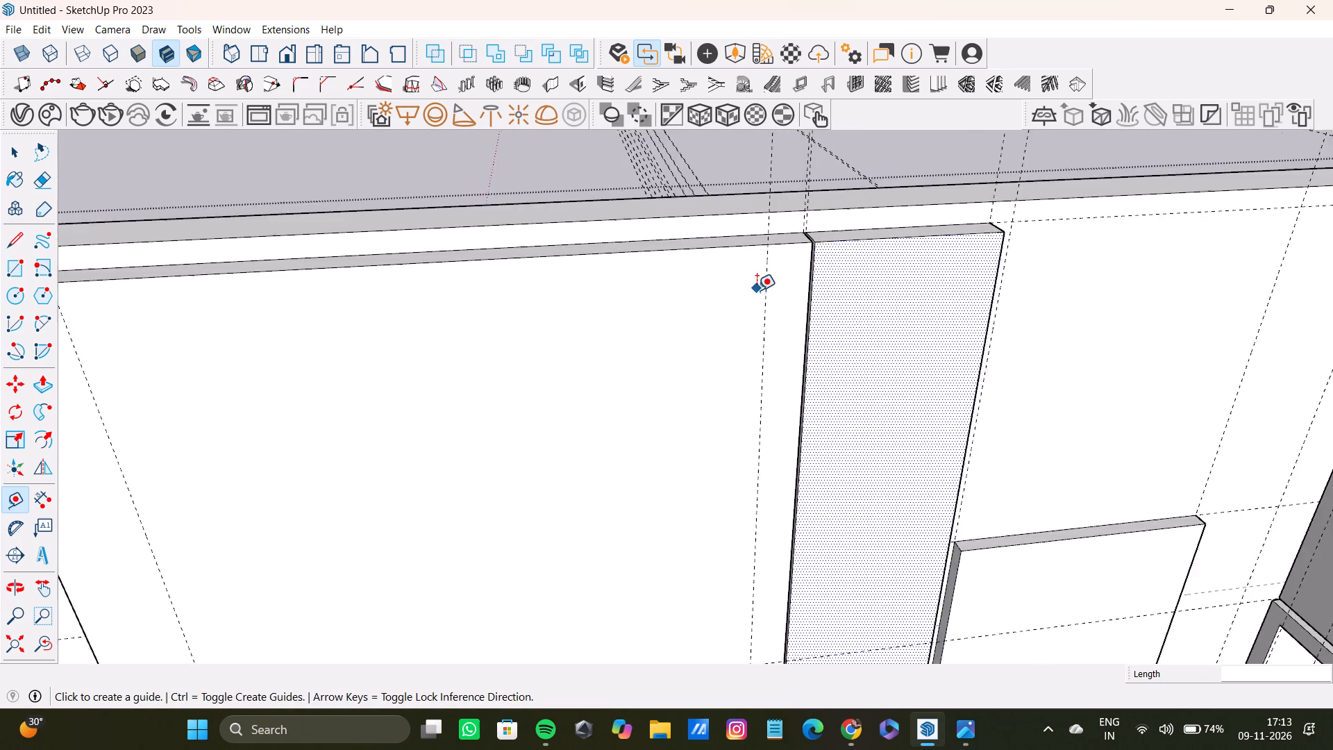
scroll(757, 290, down, 11)
middle_drag(782, 322, 716, 262)
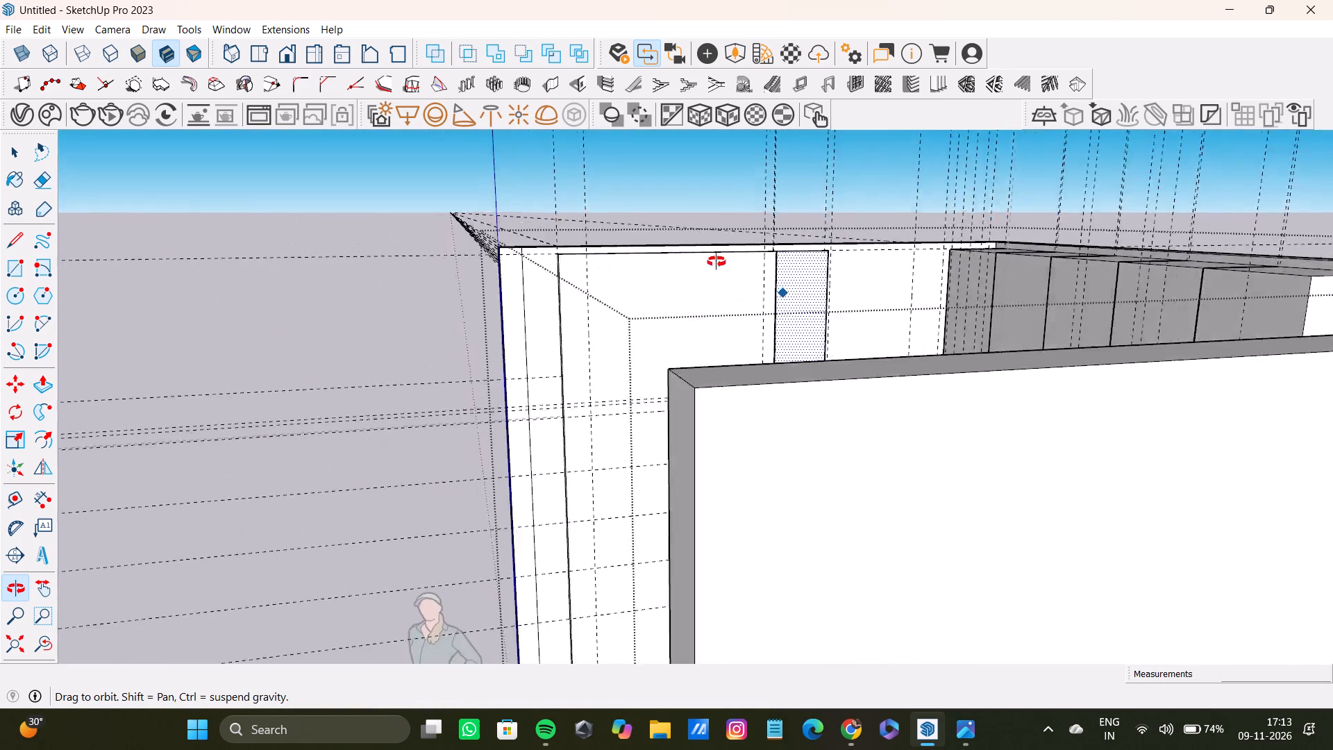
middle_drag(716, 262, 699, 324)
scroll(730, 308, up, 9)
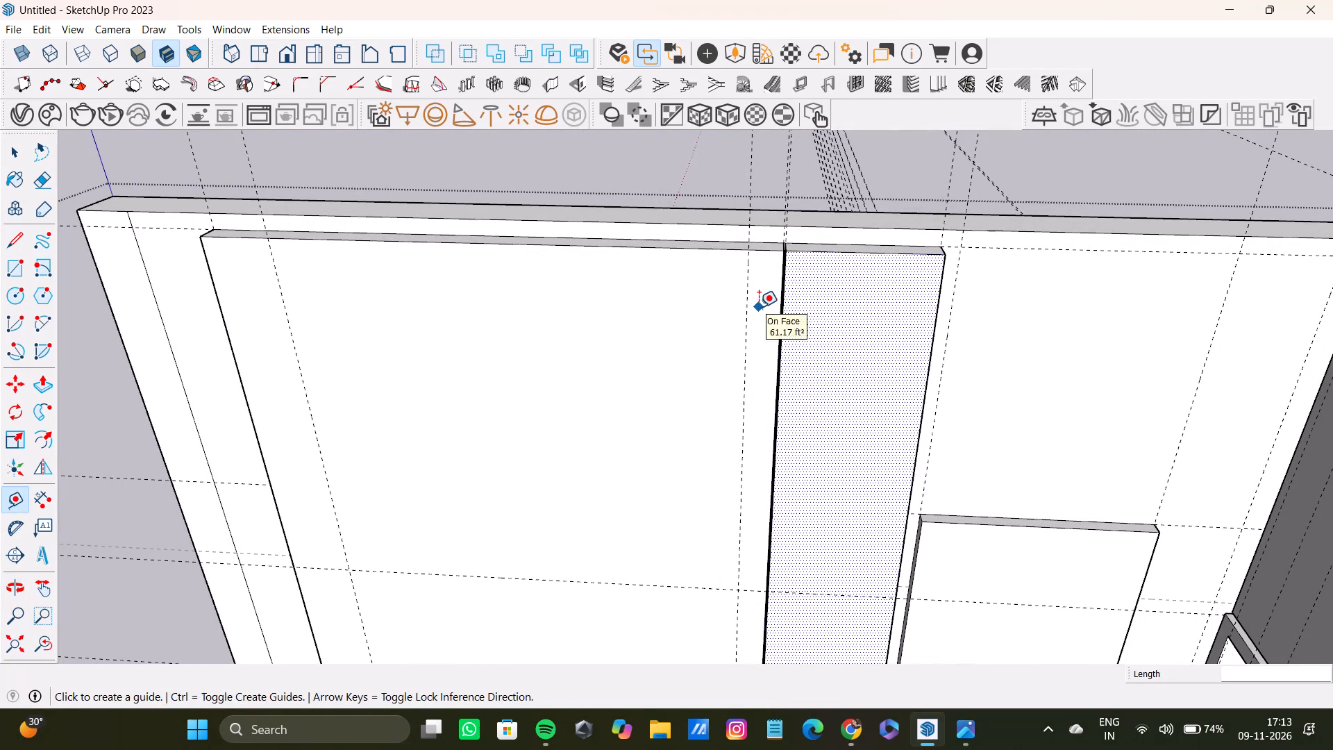
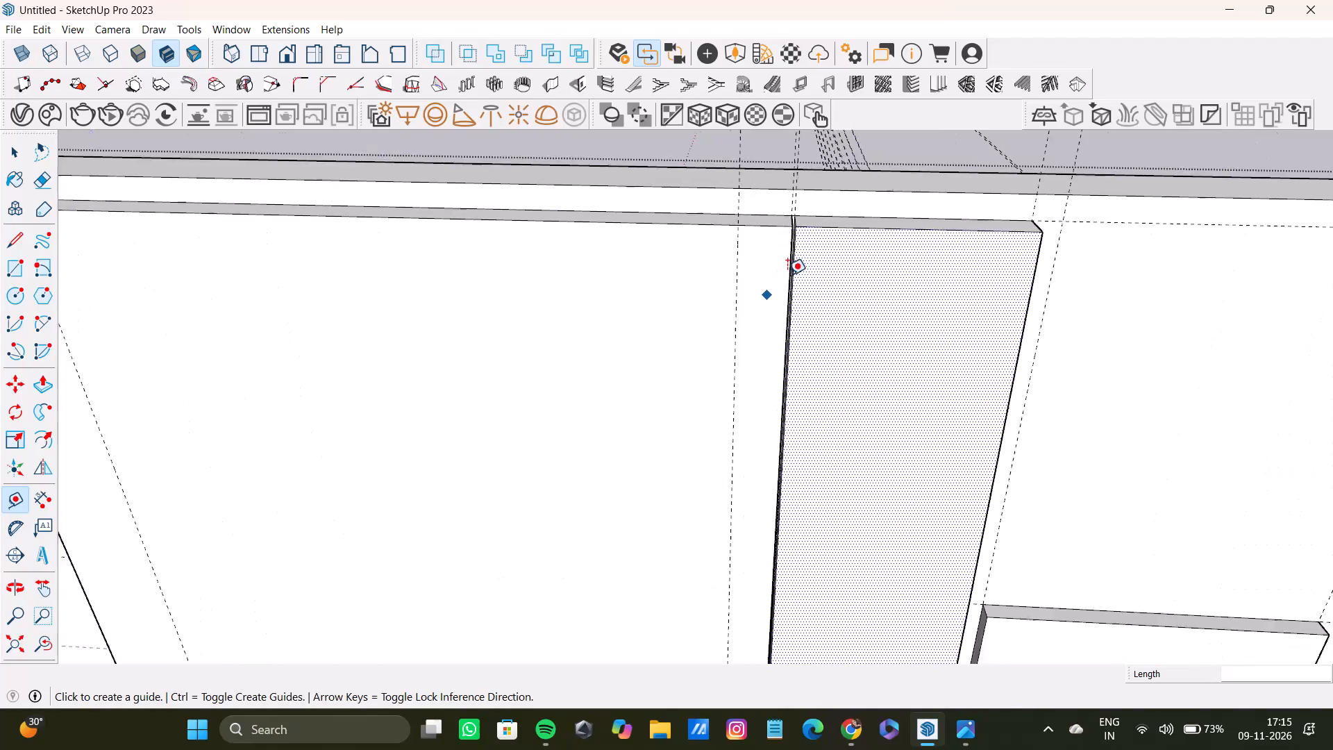
Place a vertical guide on the narrow panel about 1/2" in from its edge beside the groove.
scroll(802, 216, down, 14)
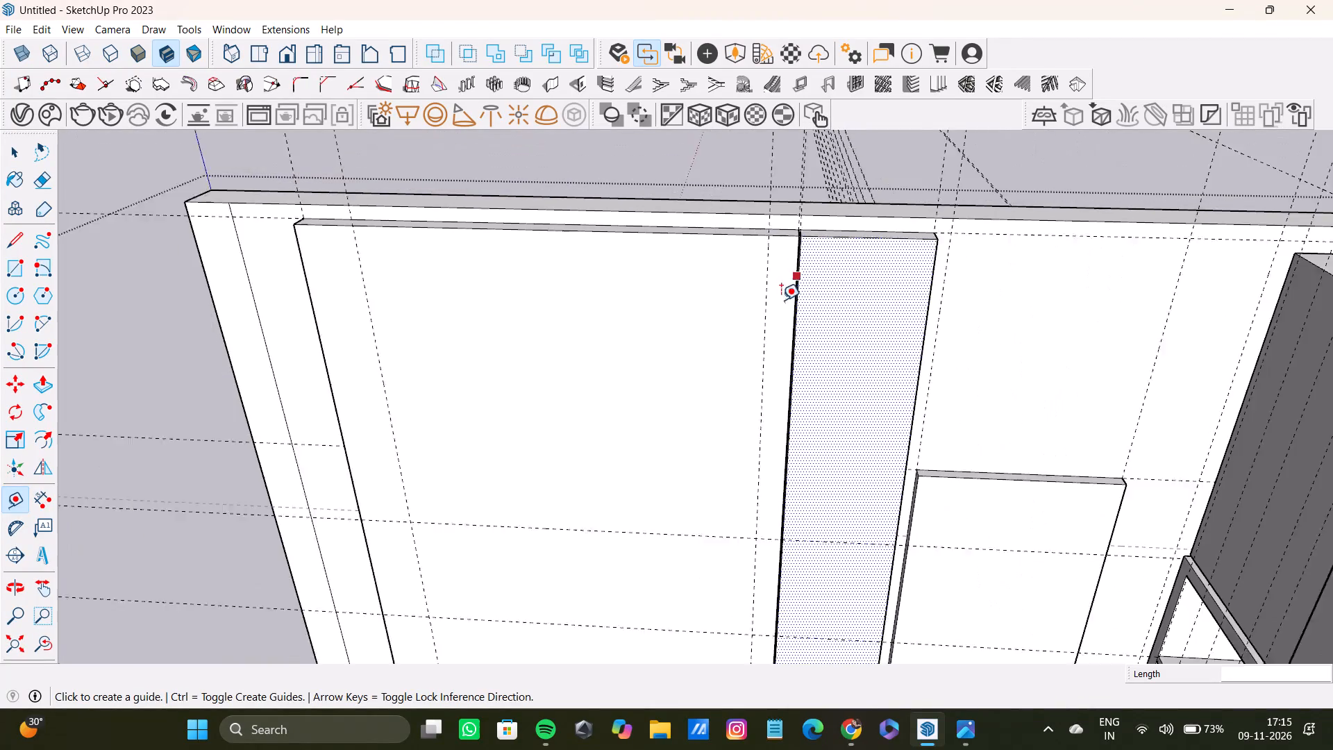
middle_drag(787, 308, 798, 310)
scroll(805, 226, up, 13)
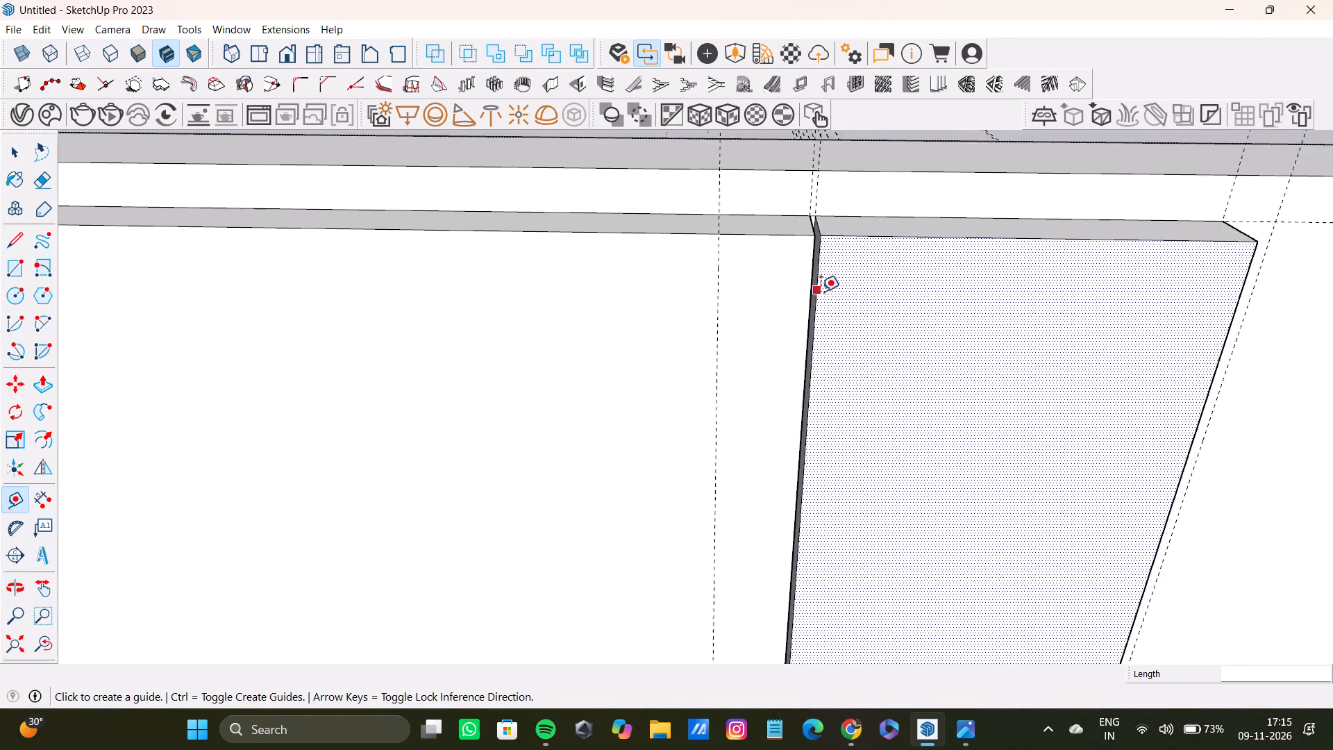
drag(818, 283, 829, 282)
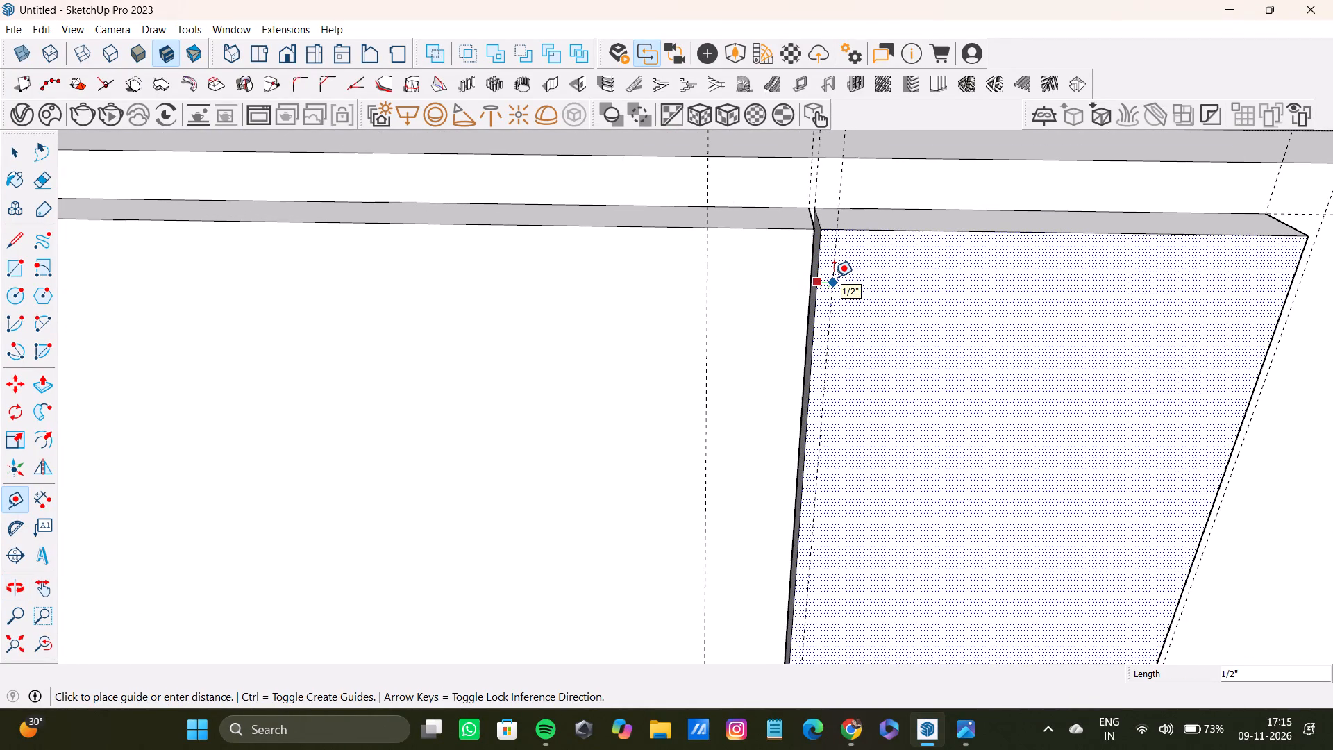
click(834, 277)
Place a matching vertical guide just inside the narrow panel's opposite long edge.
scroll(850, 295, down, 9)
middle_drag(853, 301, 736, 263)
scroll(1019, 327, up, 7)
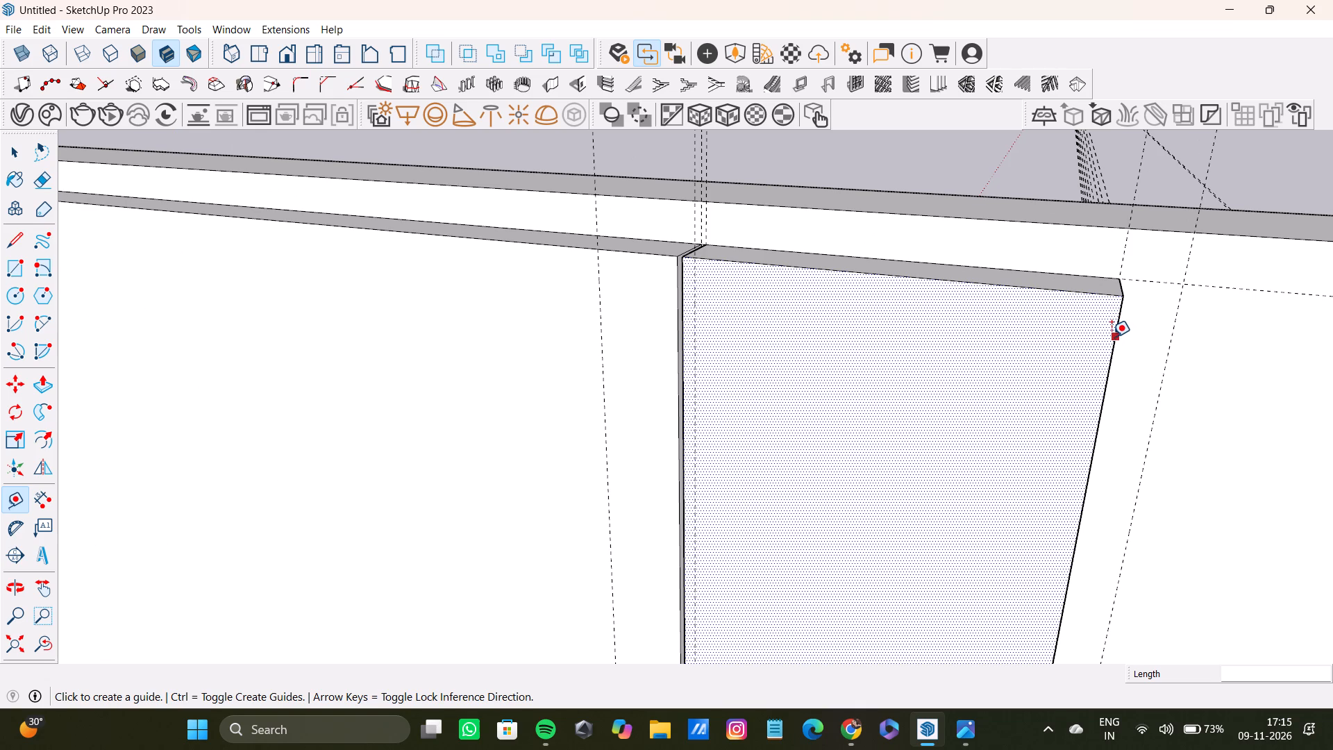
click(1112, 337)
click(1098, 339)
scroll(1032, 345, down, 2)
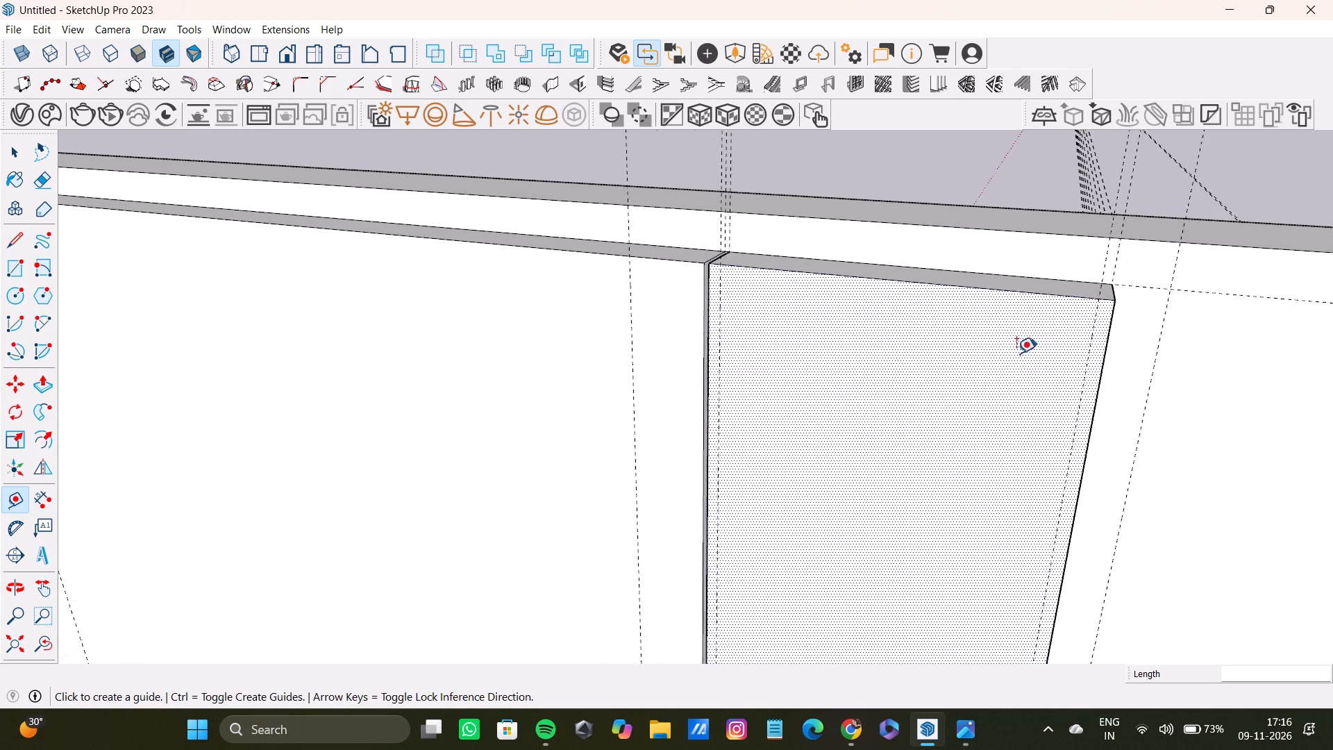
Place a horizontal guide on the narrow panel about 1/2" below its top edge.
scroll(1016, 353, down, 9)
middle_drag(946, 435, 1027, 553)
scroll(986, 529, down, 8)
middle_drag(948, 530, 958, 433)
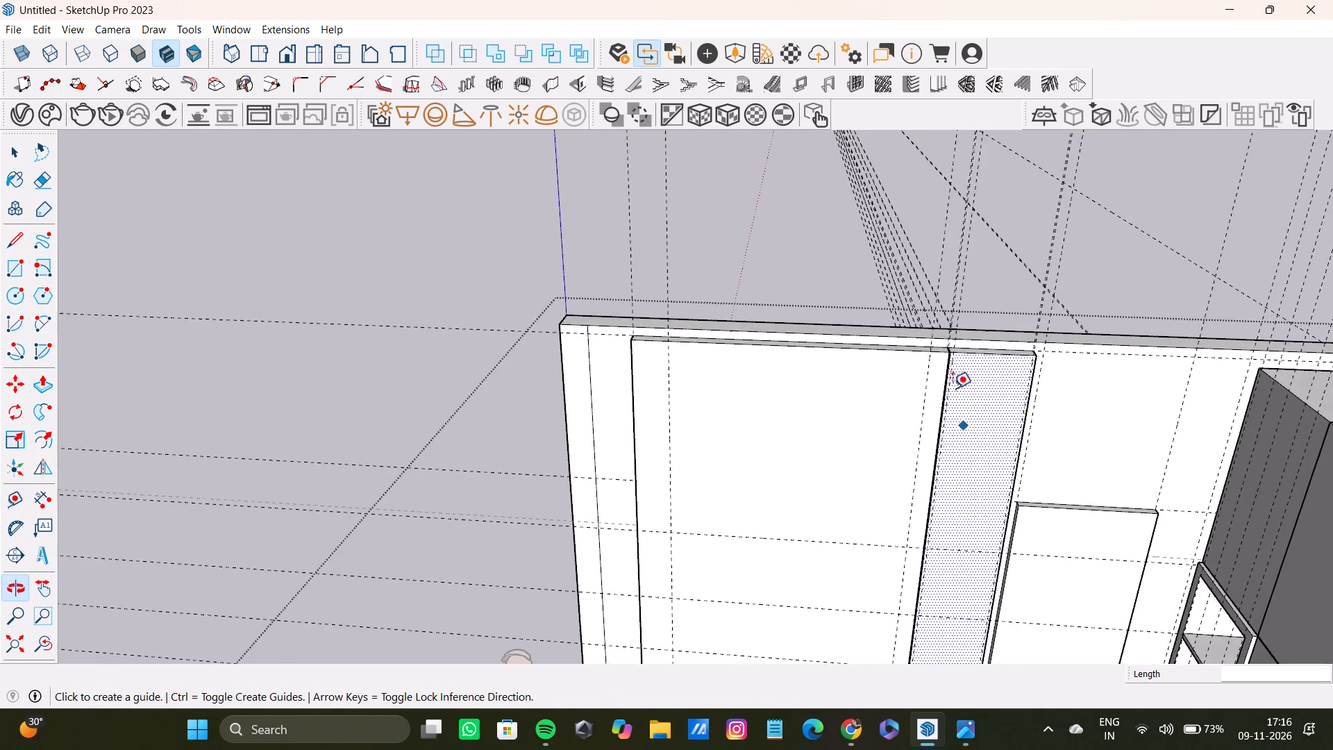
scroll(953, 337, up, 20)
scroll(953, 337, up, 1)
click(969, 399)
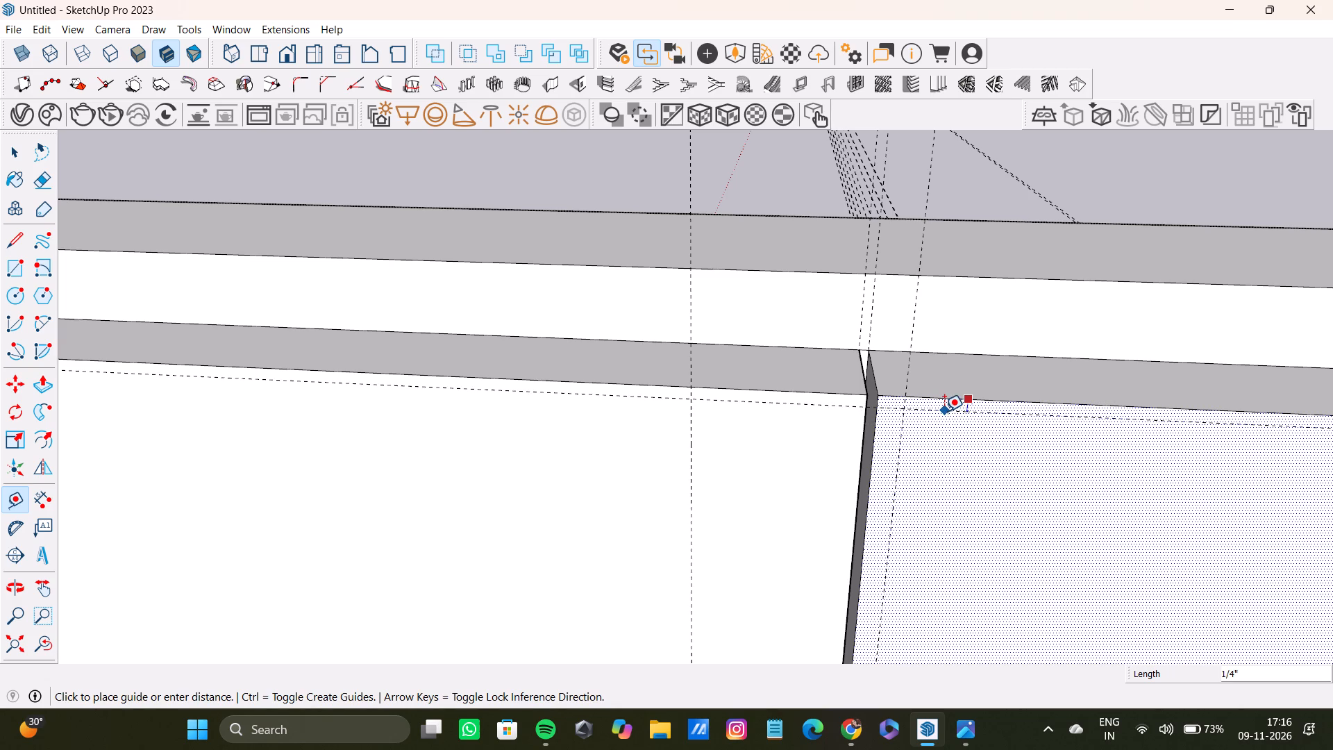
middle_drag(911, 435, 976, 315)
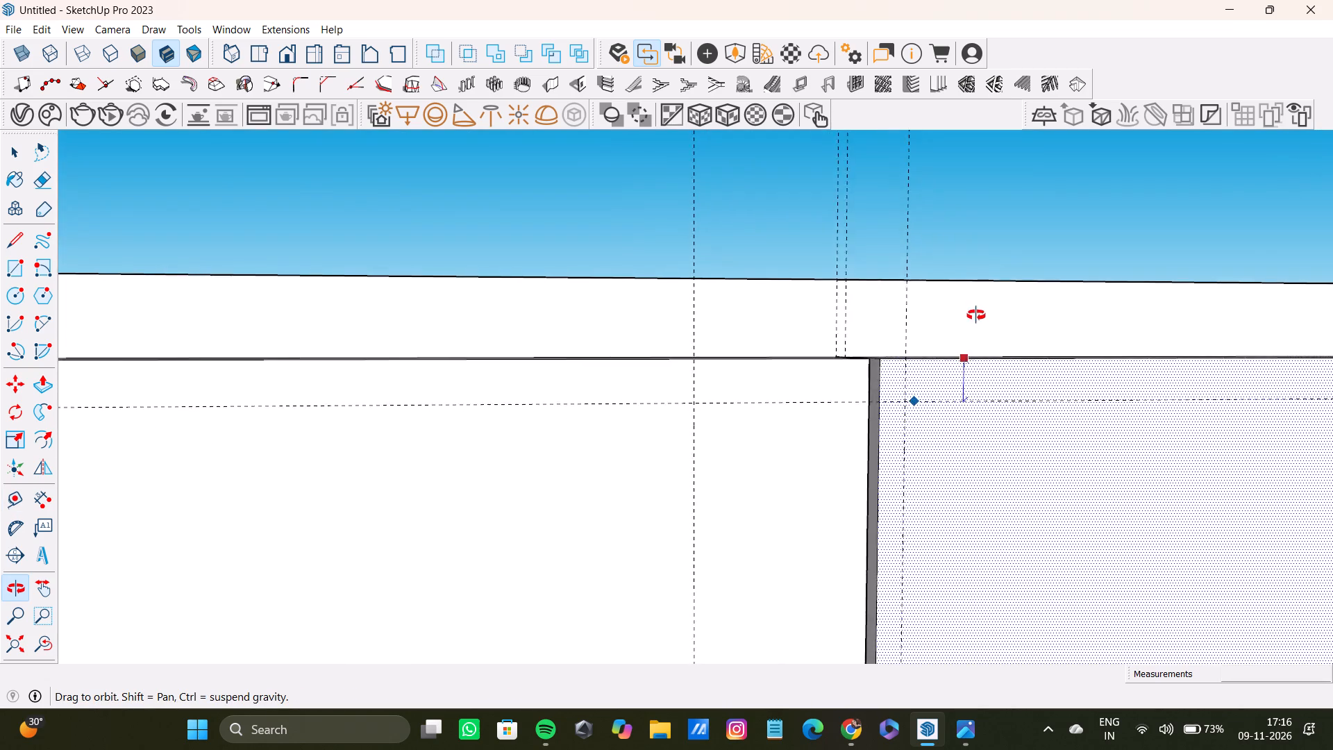
middle_drag(976, 315, 813, 355)
scroll(929, 406, up, 4)
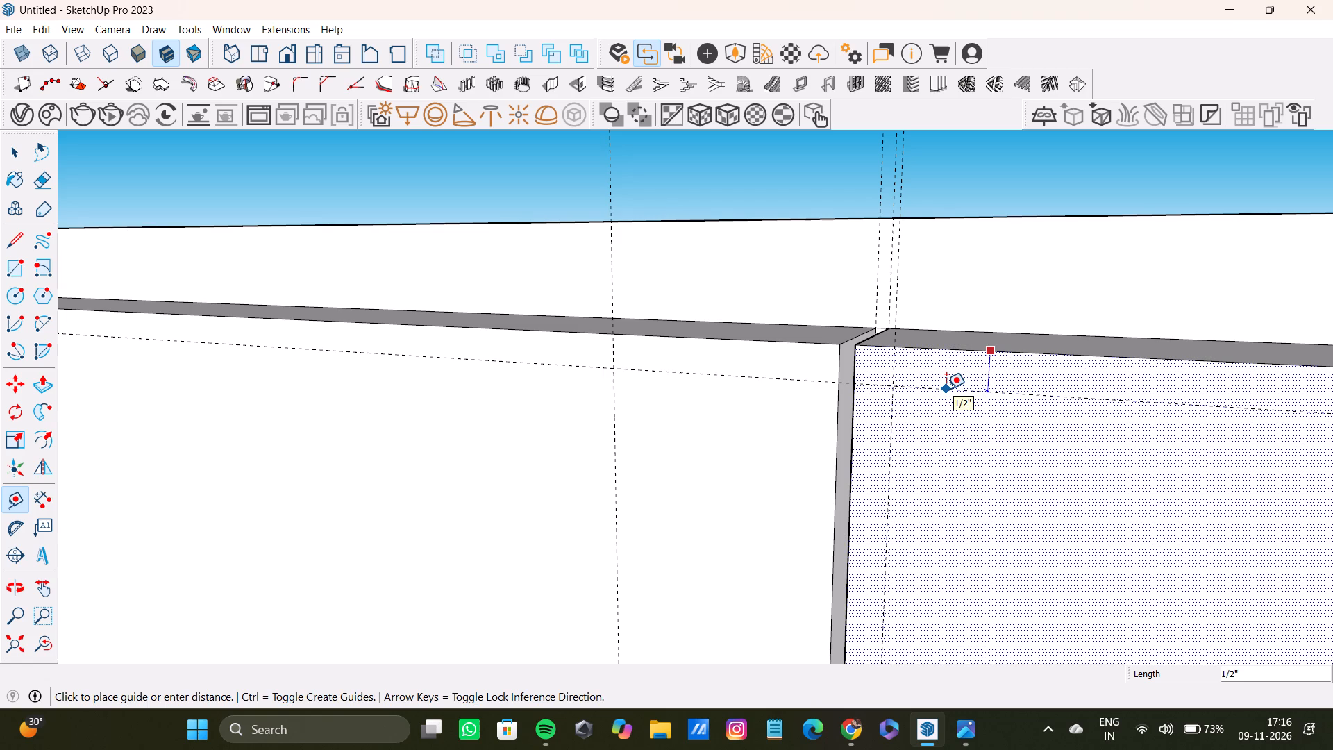
click(946, 389)
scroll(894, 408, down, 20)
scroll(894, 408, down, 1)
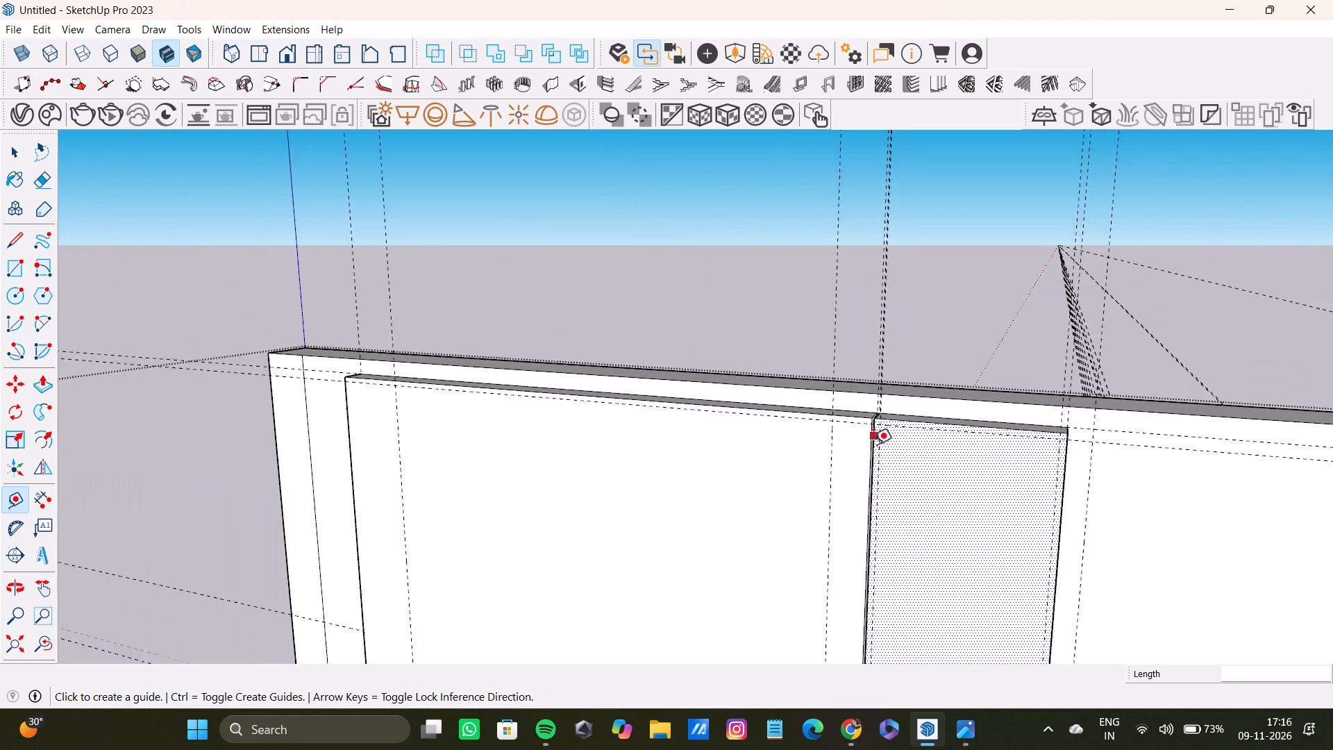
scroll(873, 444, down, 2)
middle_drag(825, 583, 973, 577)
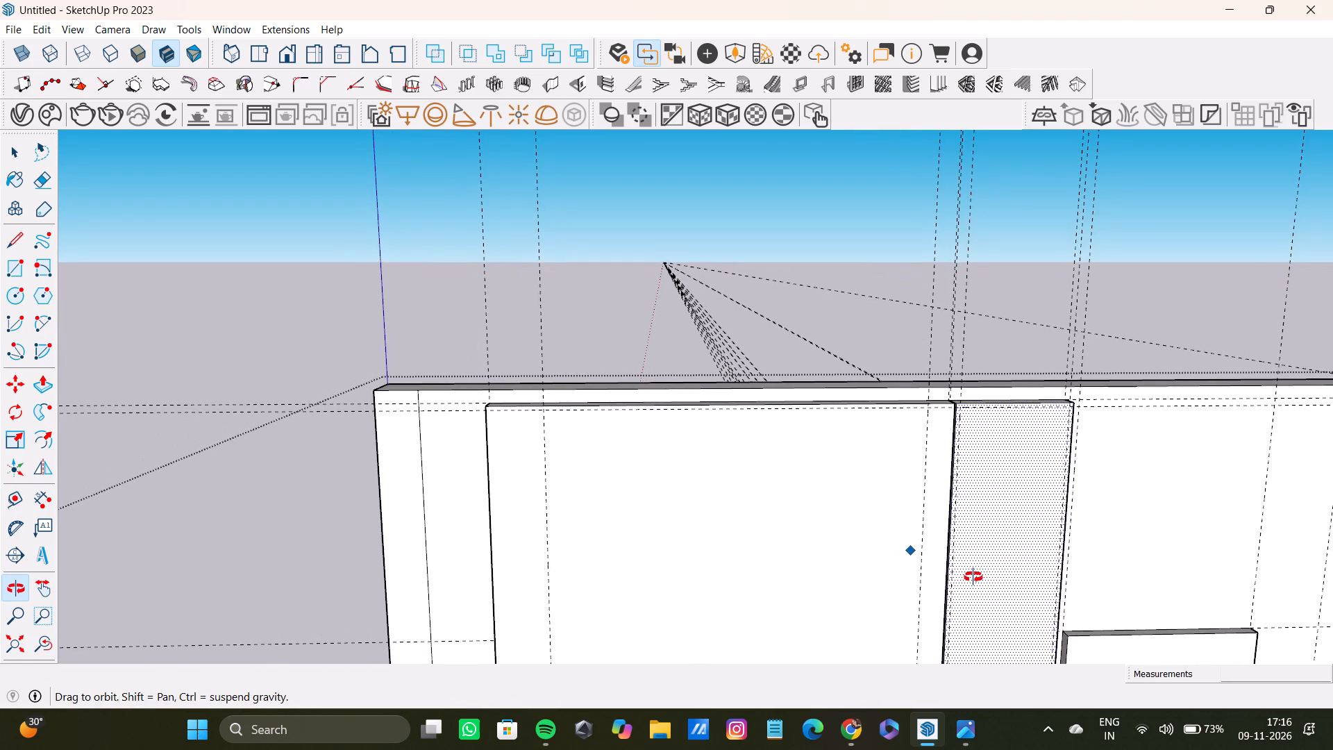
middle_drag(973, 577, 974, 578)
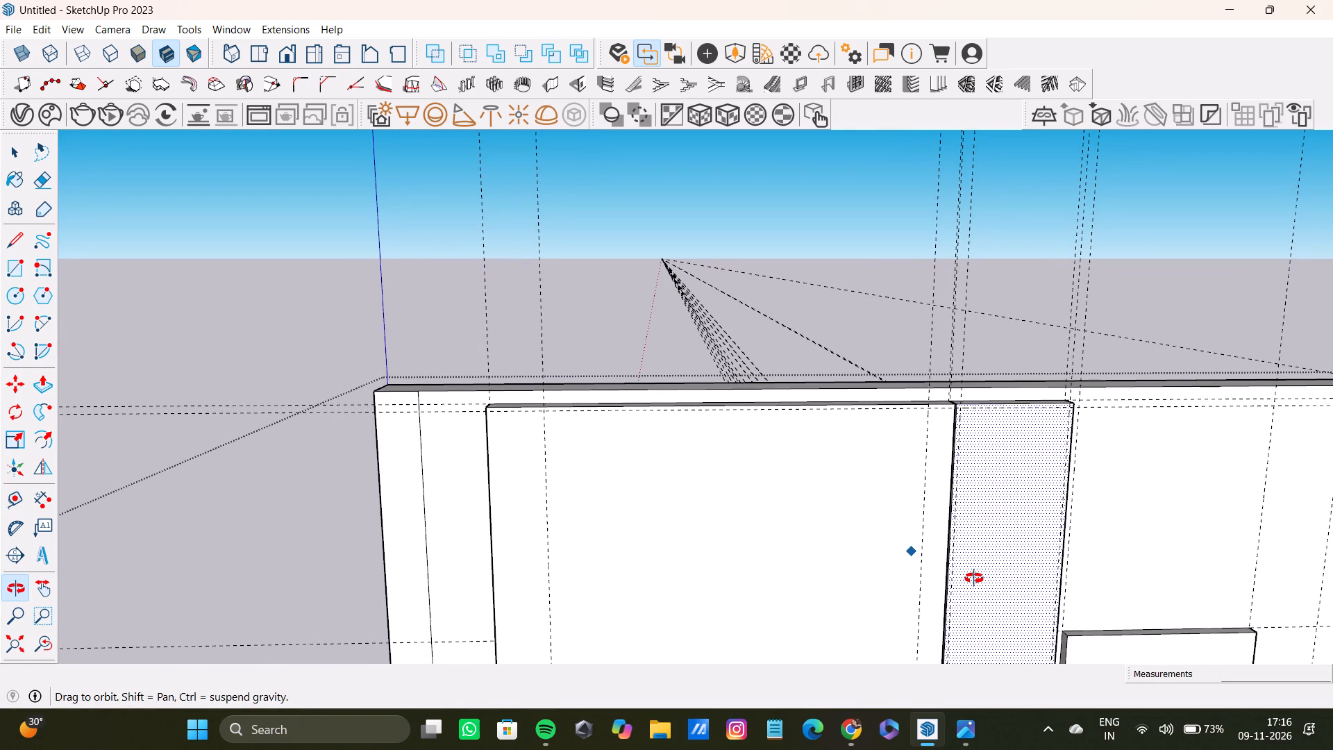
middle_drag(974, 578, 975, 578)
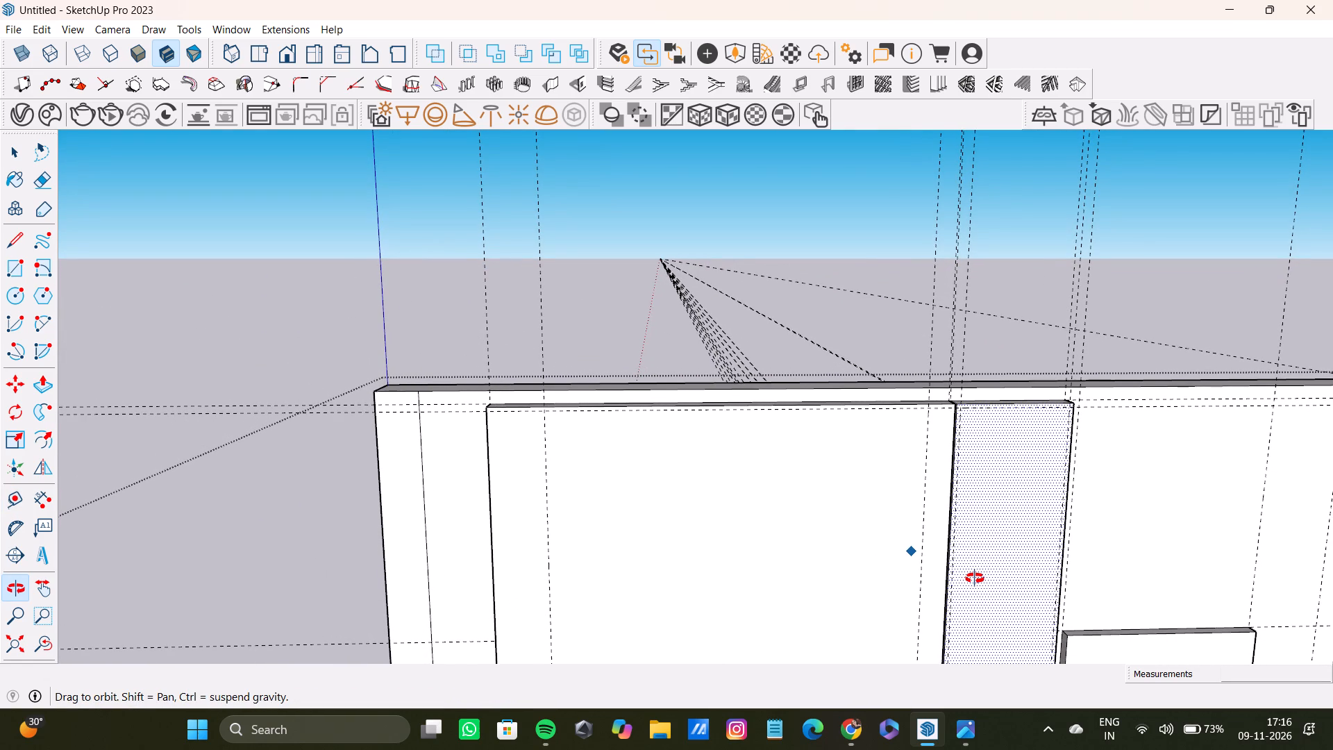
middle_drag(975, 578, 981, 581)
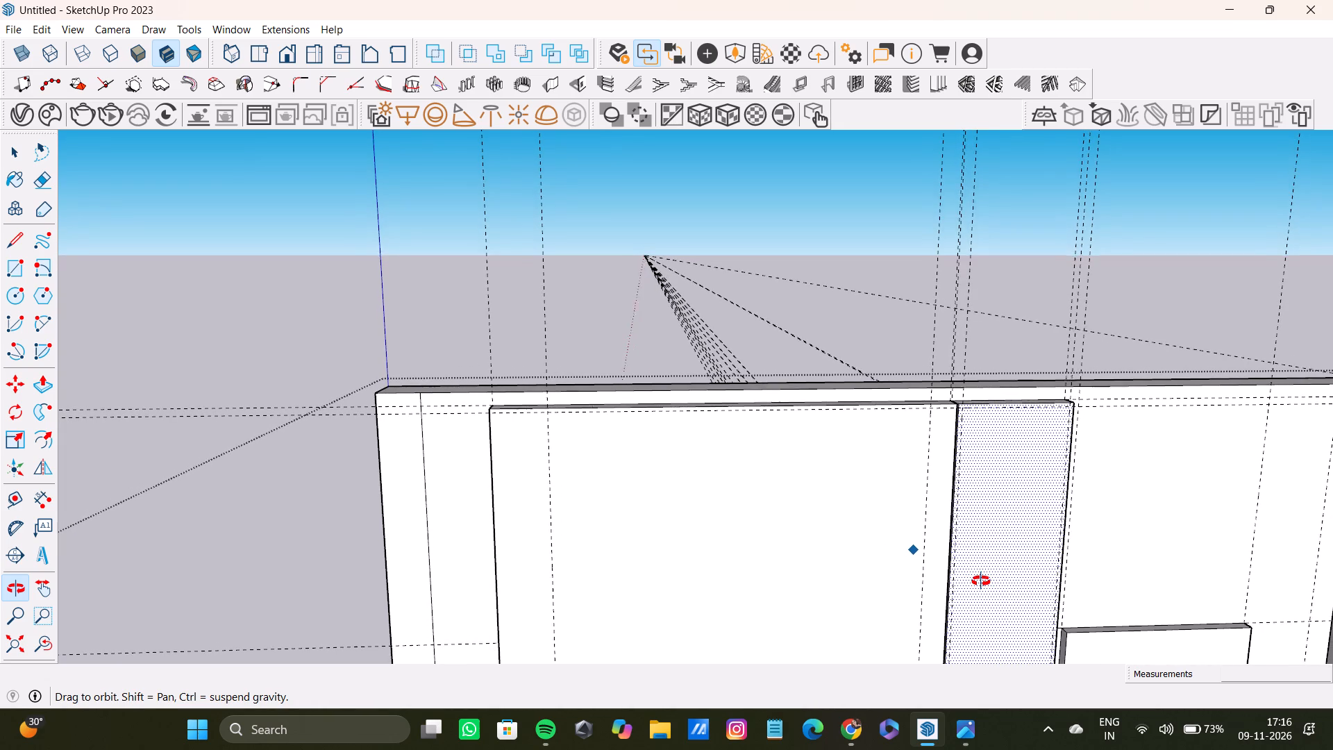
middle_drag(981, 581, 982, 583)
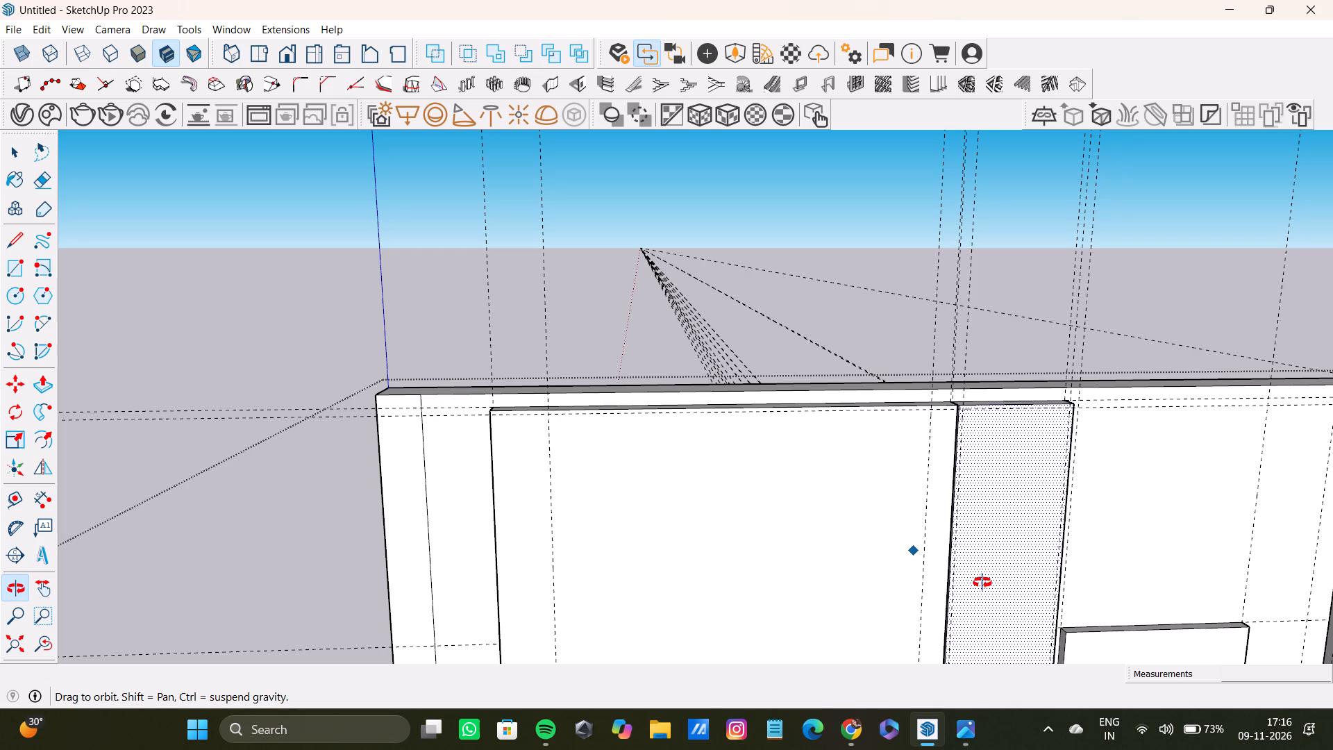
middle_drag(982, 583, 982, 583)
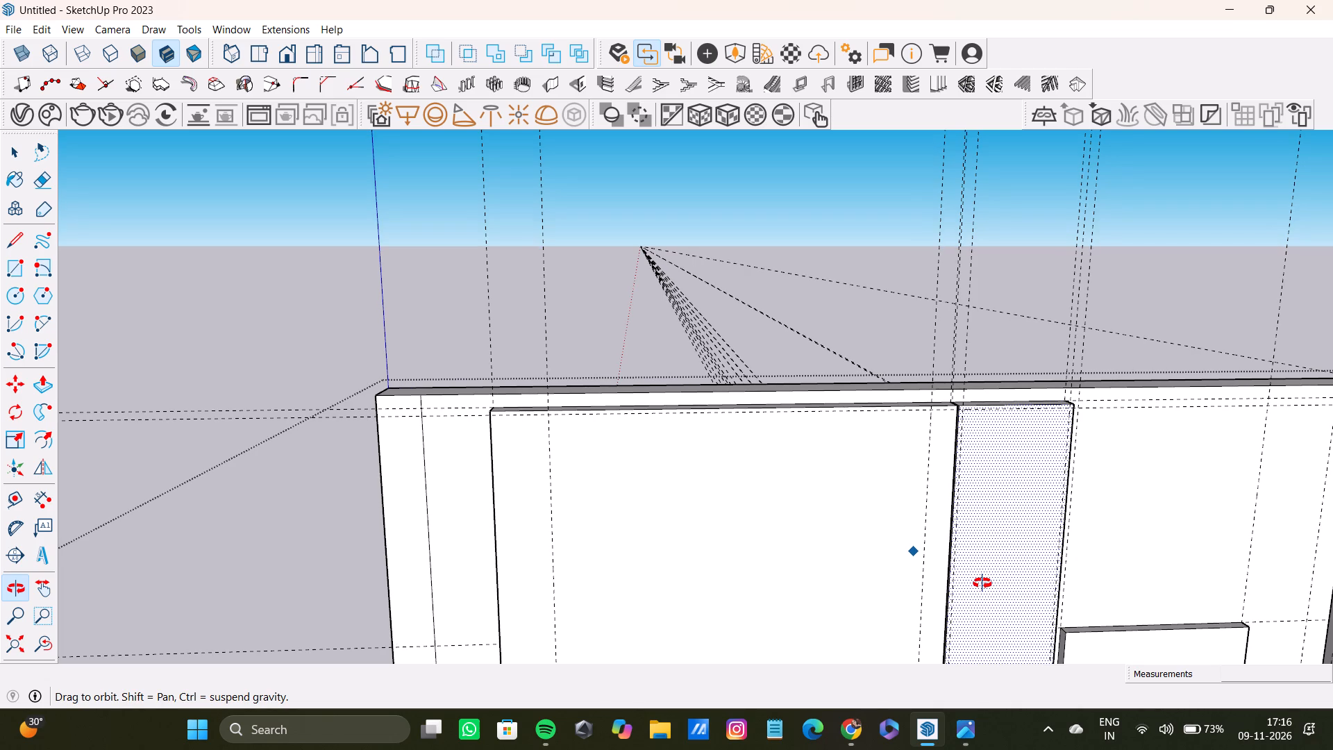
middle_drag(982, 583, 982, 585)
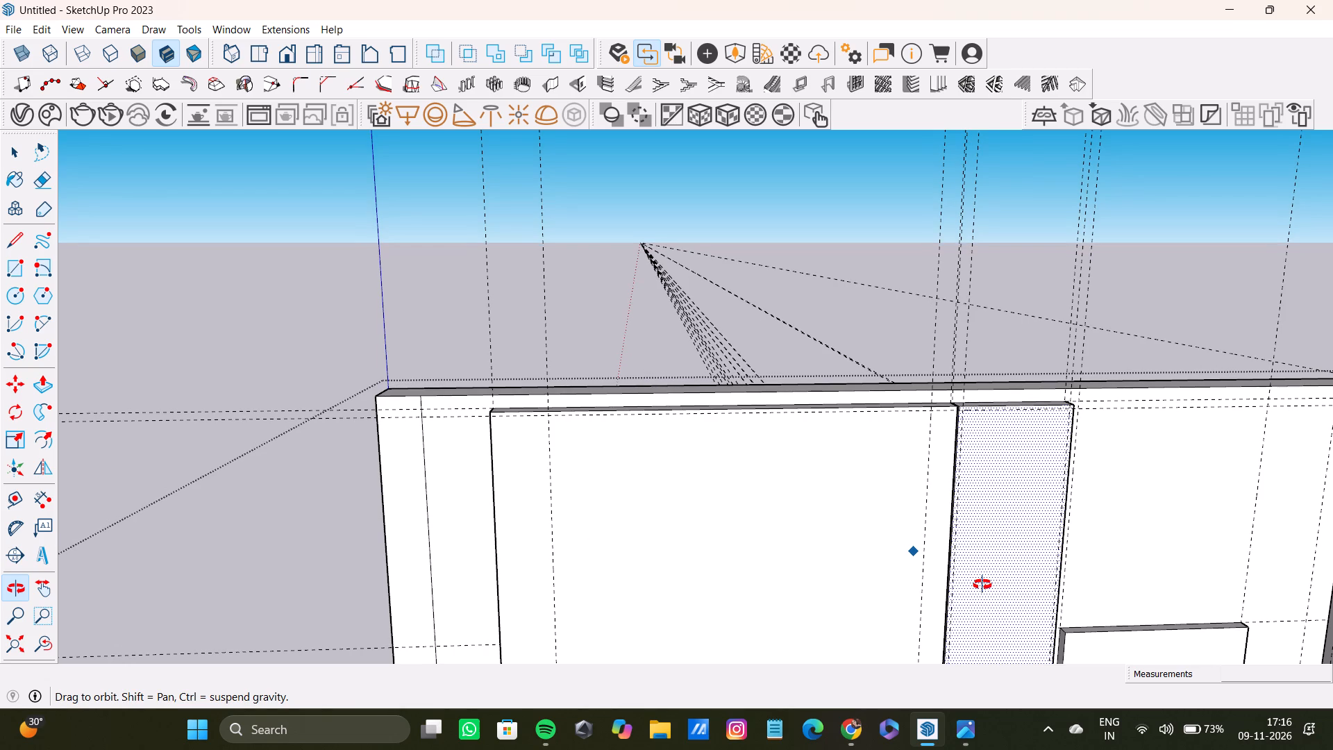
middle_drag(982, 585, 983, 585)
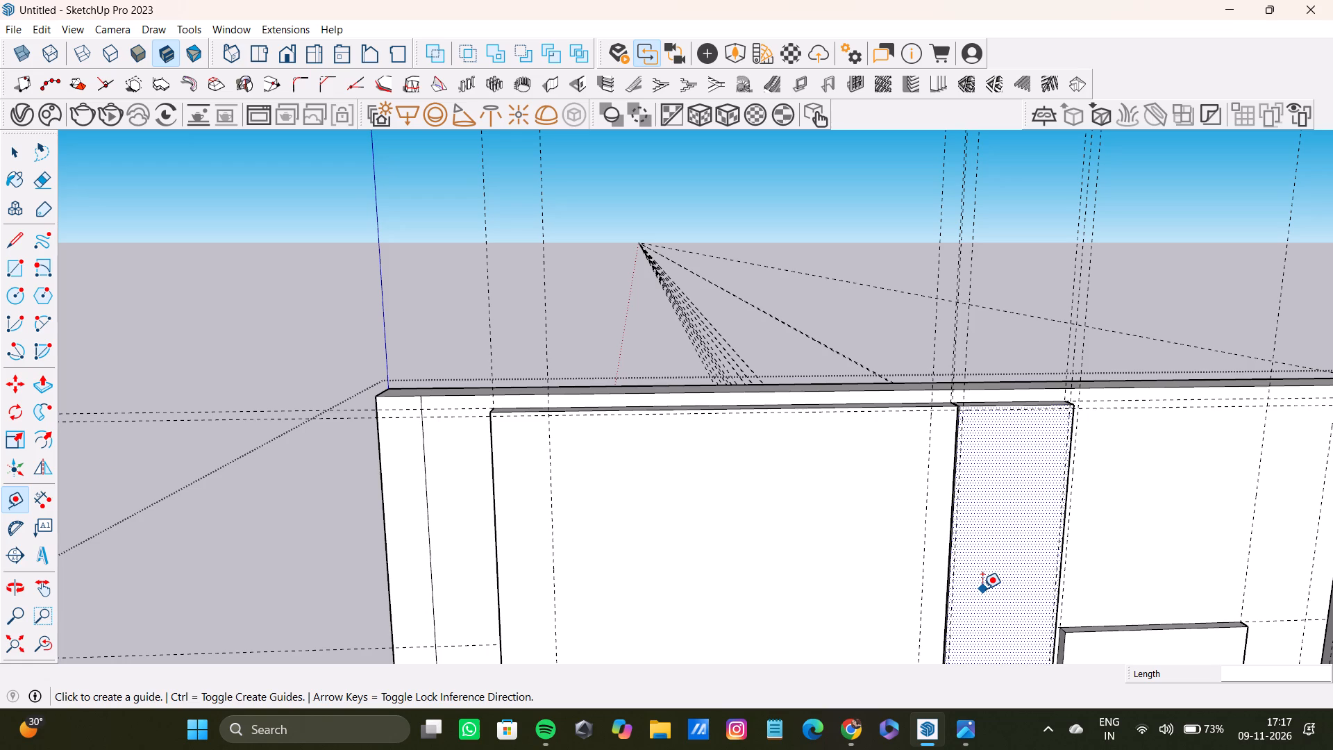
Place a horizontal guide just above the narrow panel's bottom edge, about 12' 8 3/4" below its top guide.
scroll(1063, 422, up, 20)
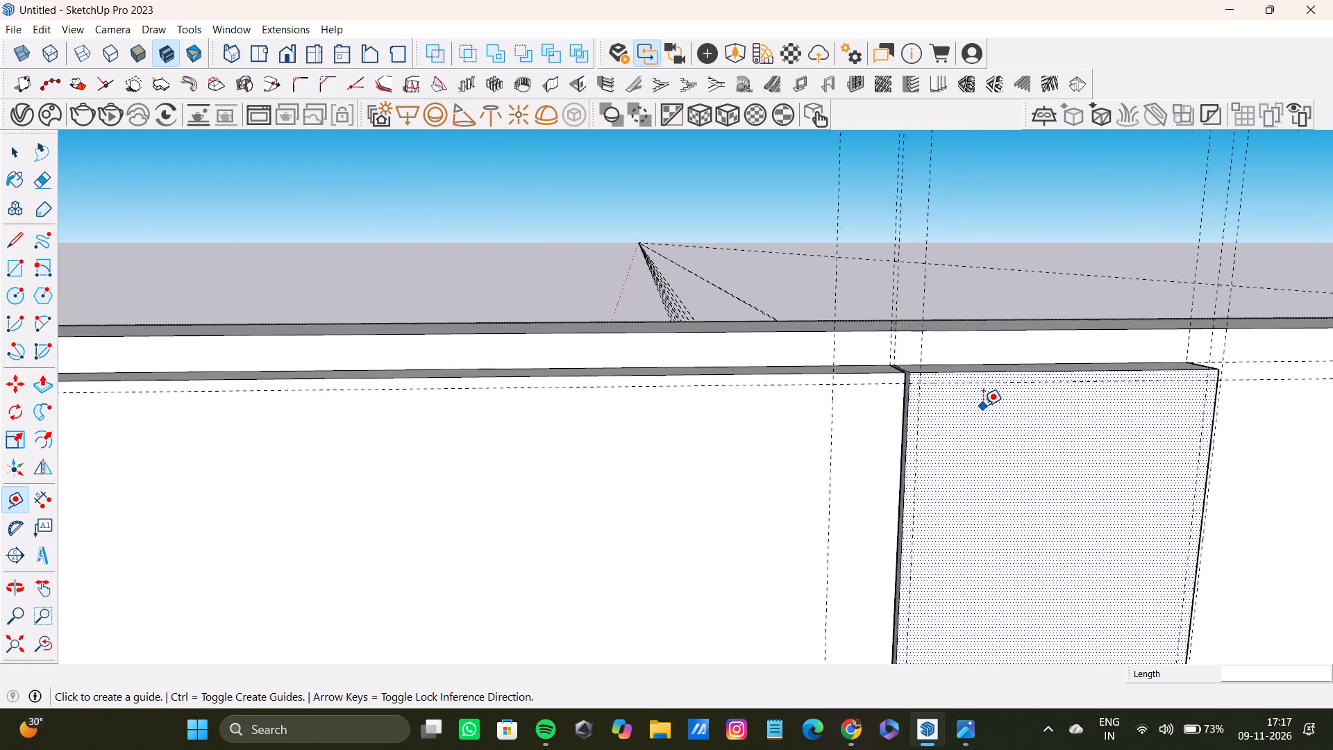
scroll(983, 406, up, 6)
click(959, 365)
scroll(943, 481, down, 10)
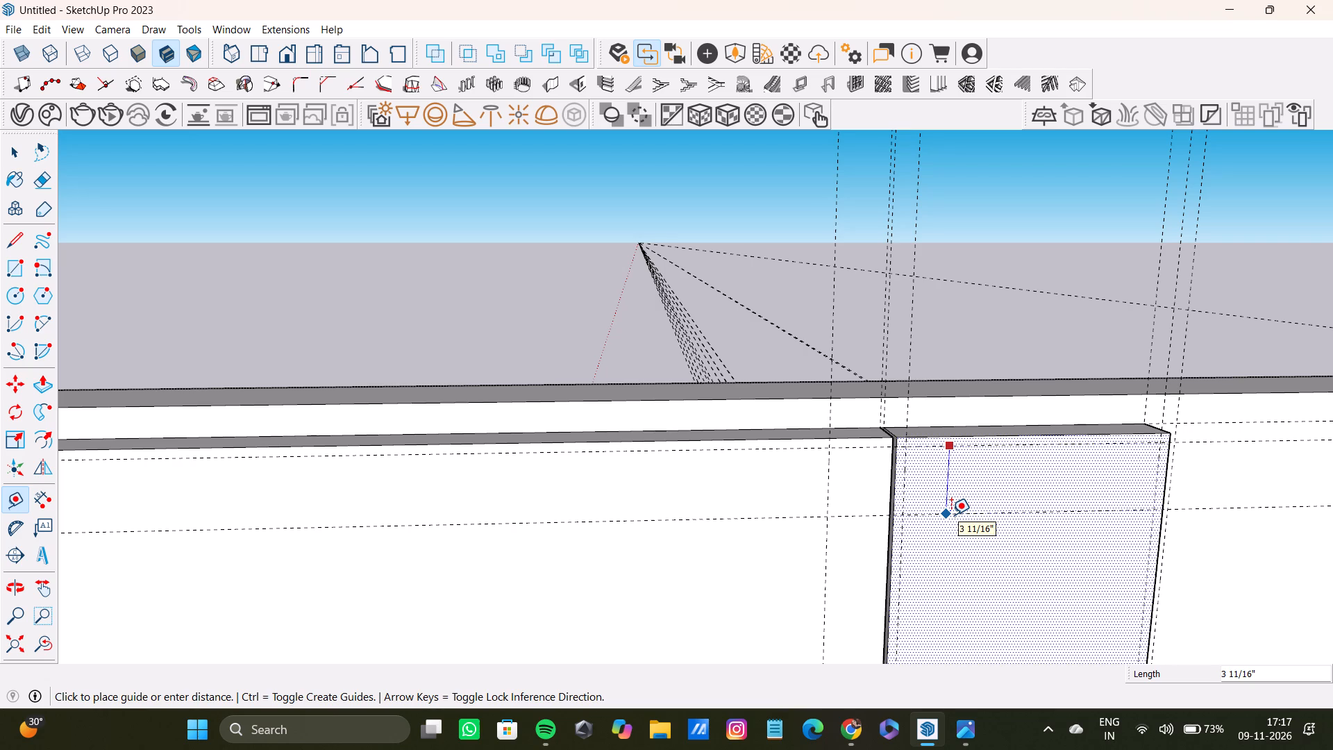
scroll(939, 503, down, 10)
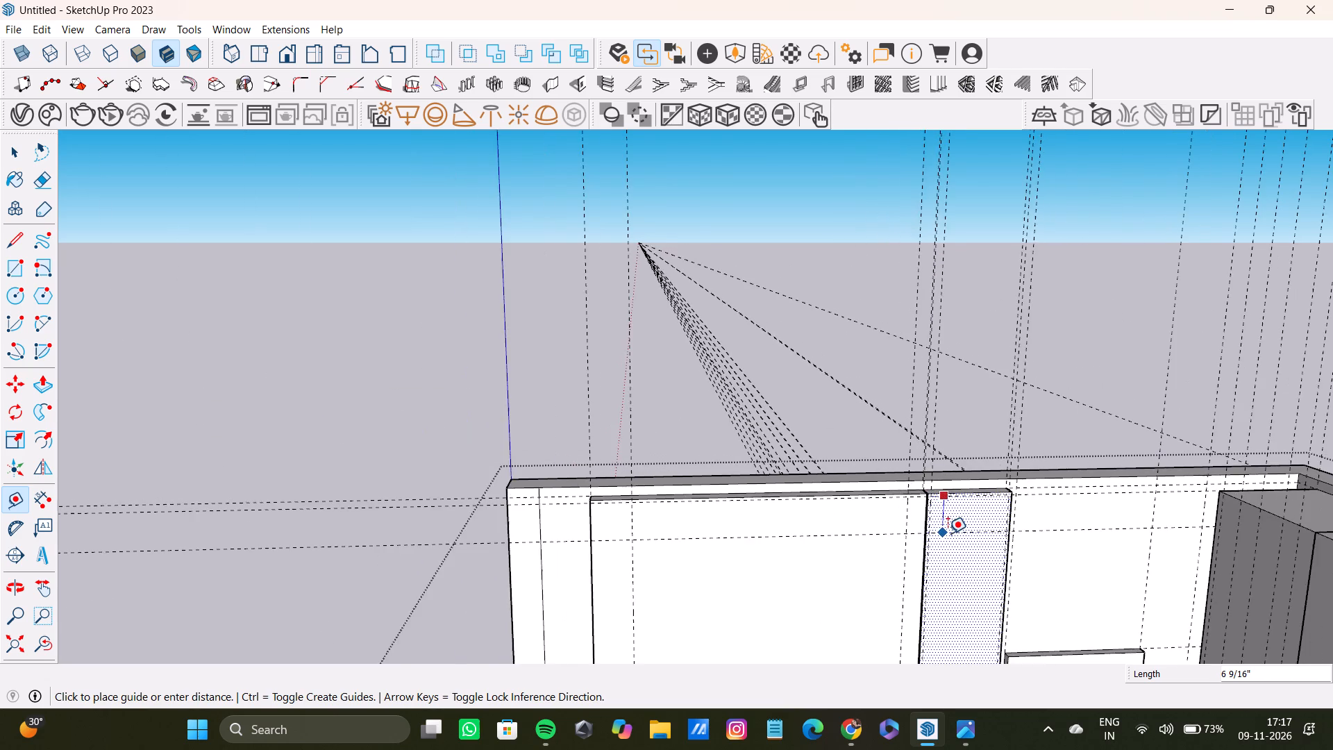
scroll(948, 533, down, 4)
scroll(871, 336, down, 4)
middle_drag(873, 364, 868, 260)
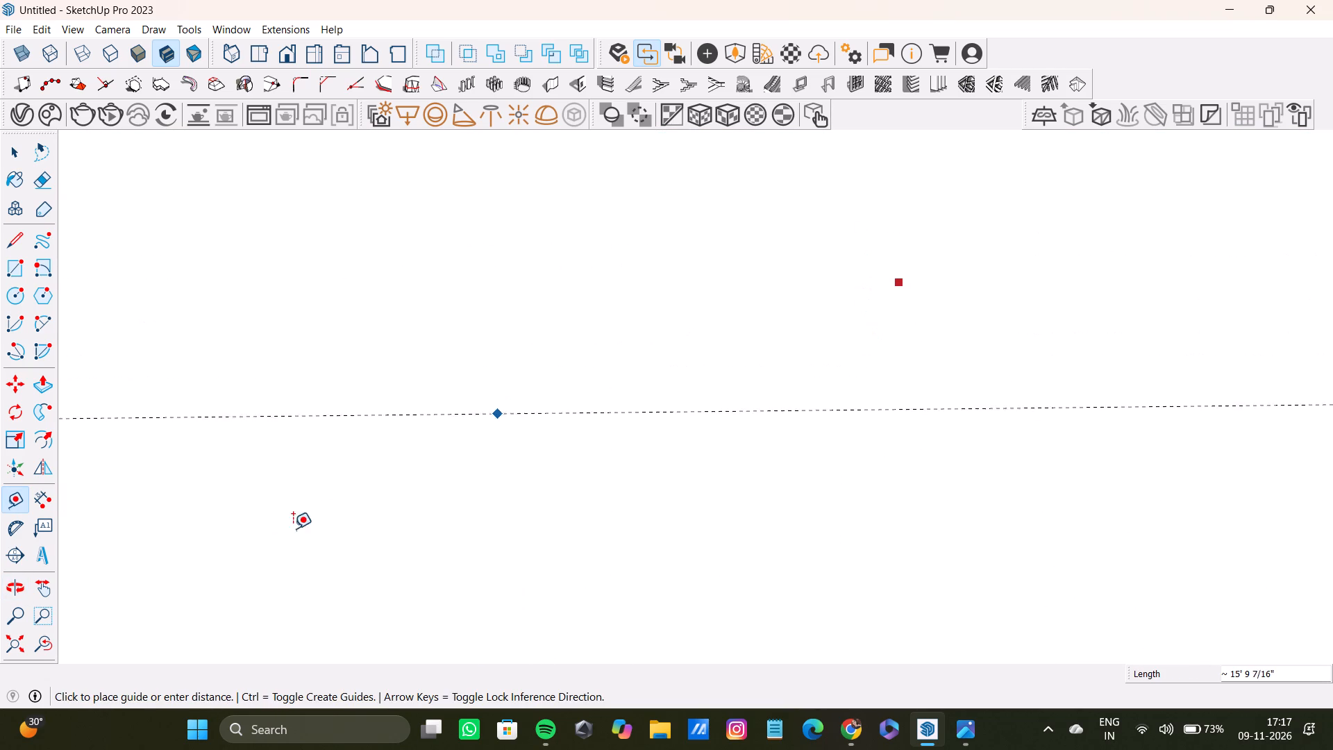
click(17, 640)
middle_drag(618, 378, 1048, 608)
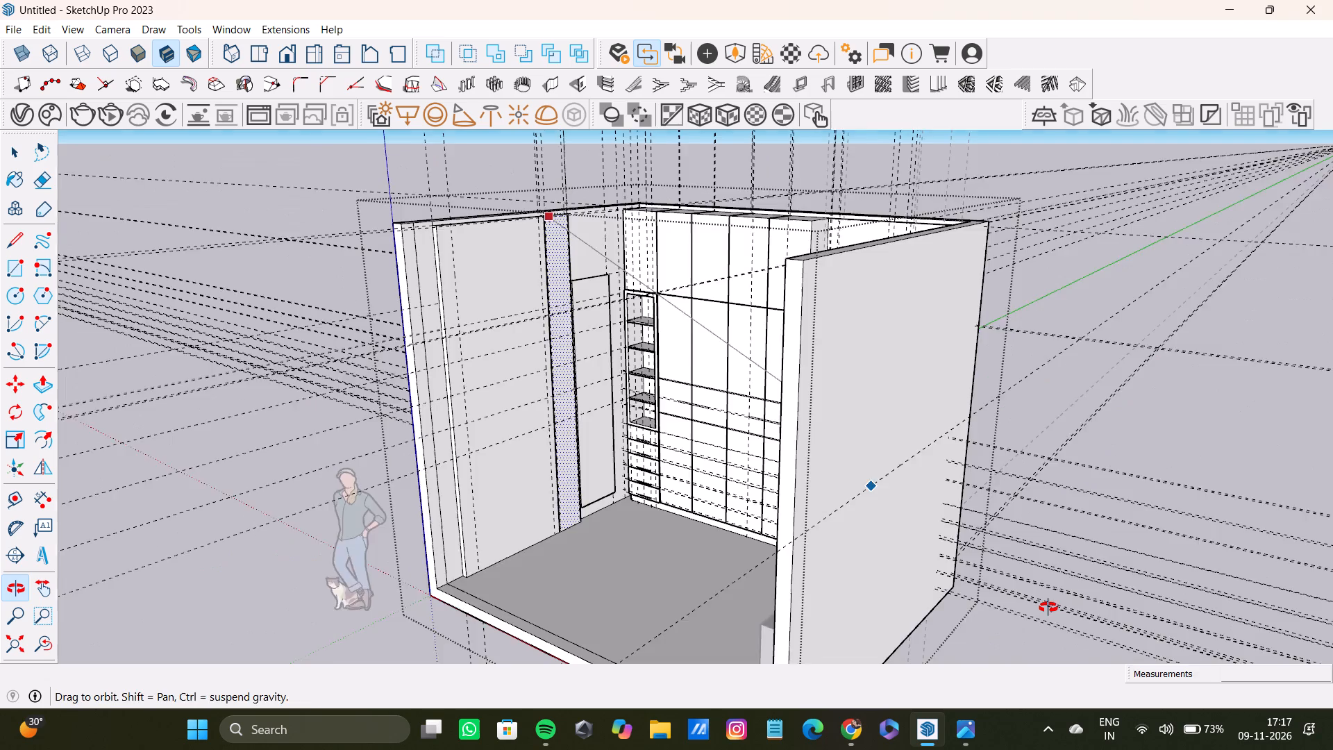
middle_drag(1048, 608, 1043, 605)
scroll(702, 418, up, 4)
shift+middle_drag(604, 489, 619, 395)
shift+scroll(604, 487, up, 13)
shift+middle_drag(416, 539, 521, 442)
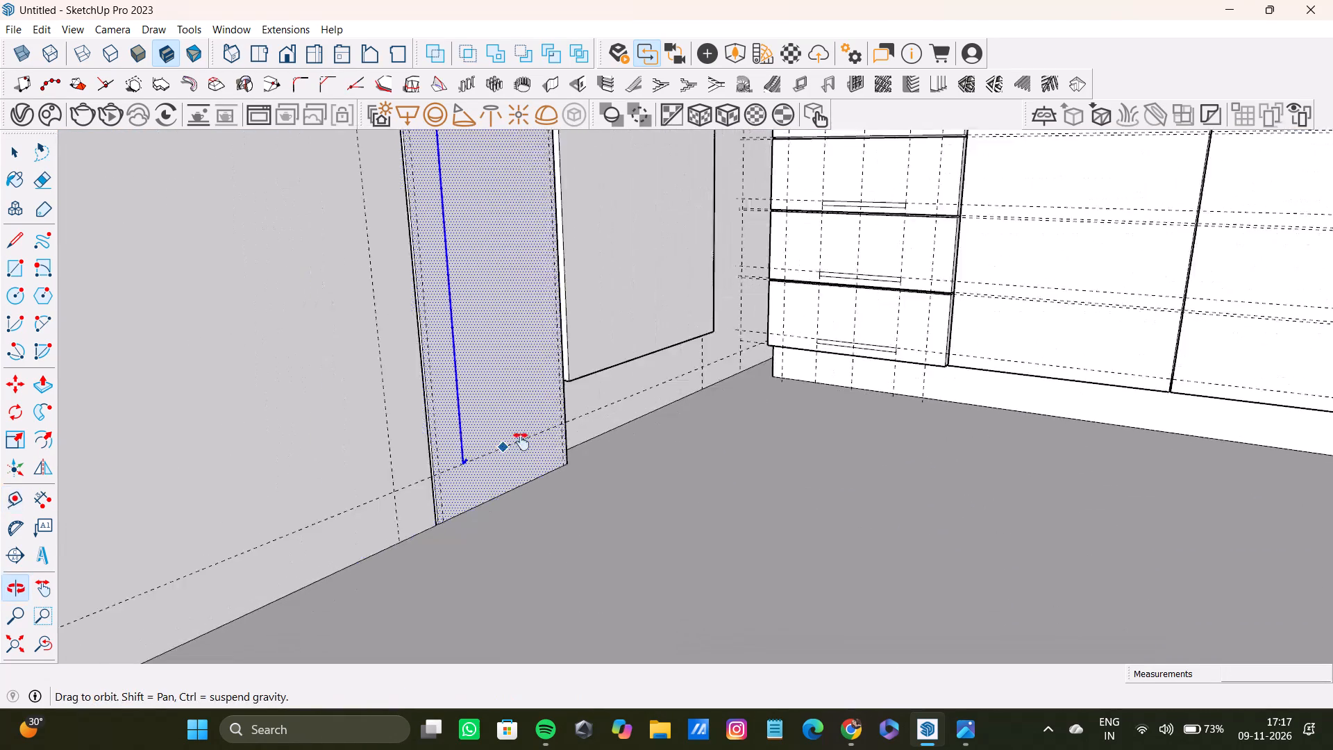
shift+middle_drag(521, 442, 529, 437)
scroll(499, 472, up, 3)
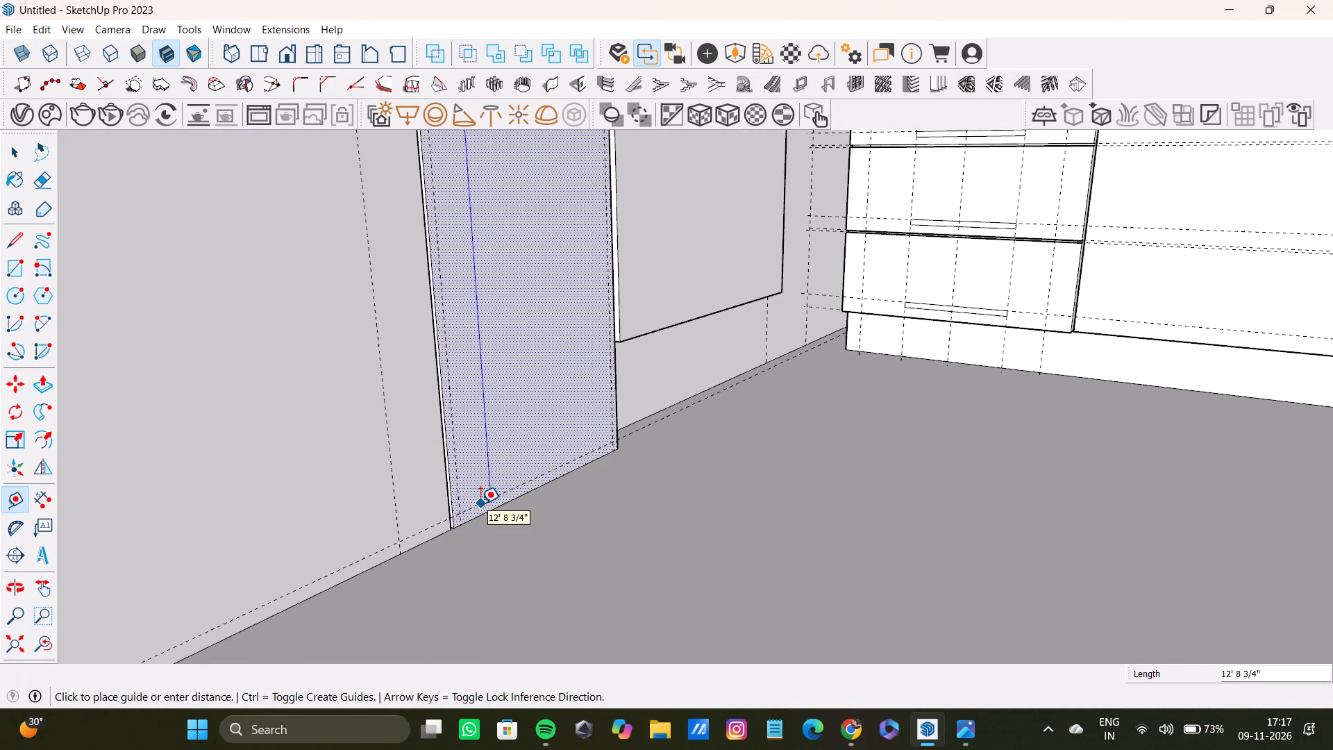
click(480, 503)
Return to the top of the narrow panel and start the Rectangle tool for drawing within its guides.
scroll(514, 467, down, 8)
shift+middle_drag(533, 467, 741, 517)
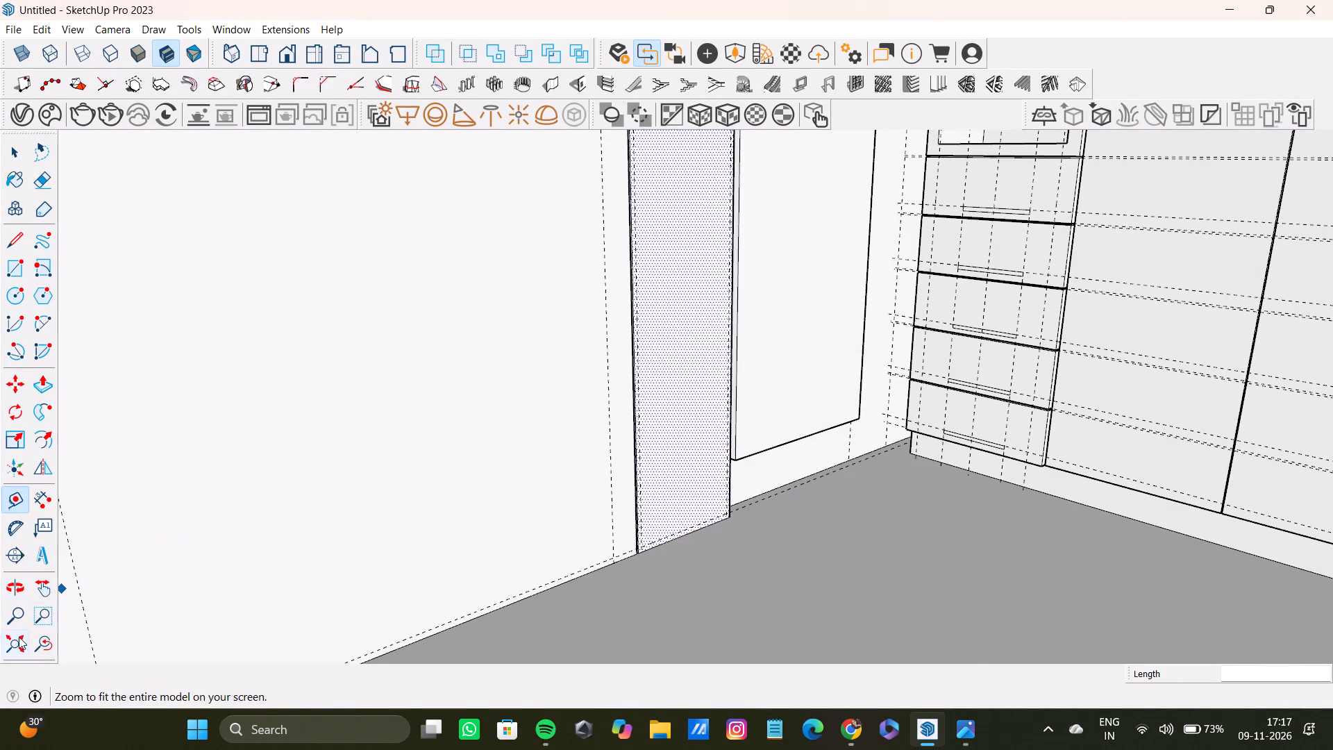
drag(11, 644, 22, 633)
middle_drag(766, 433, 823, 549)
scroll(580, 368, up, 14)
shift+middle_drag(632, 204, 628, 249)
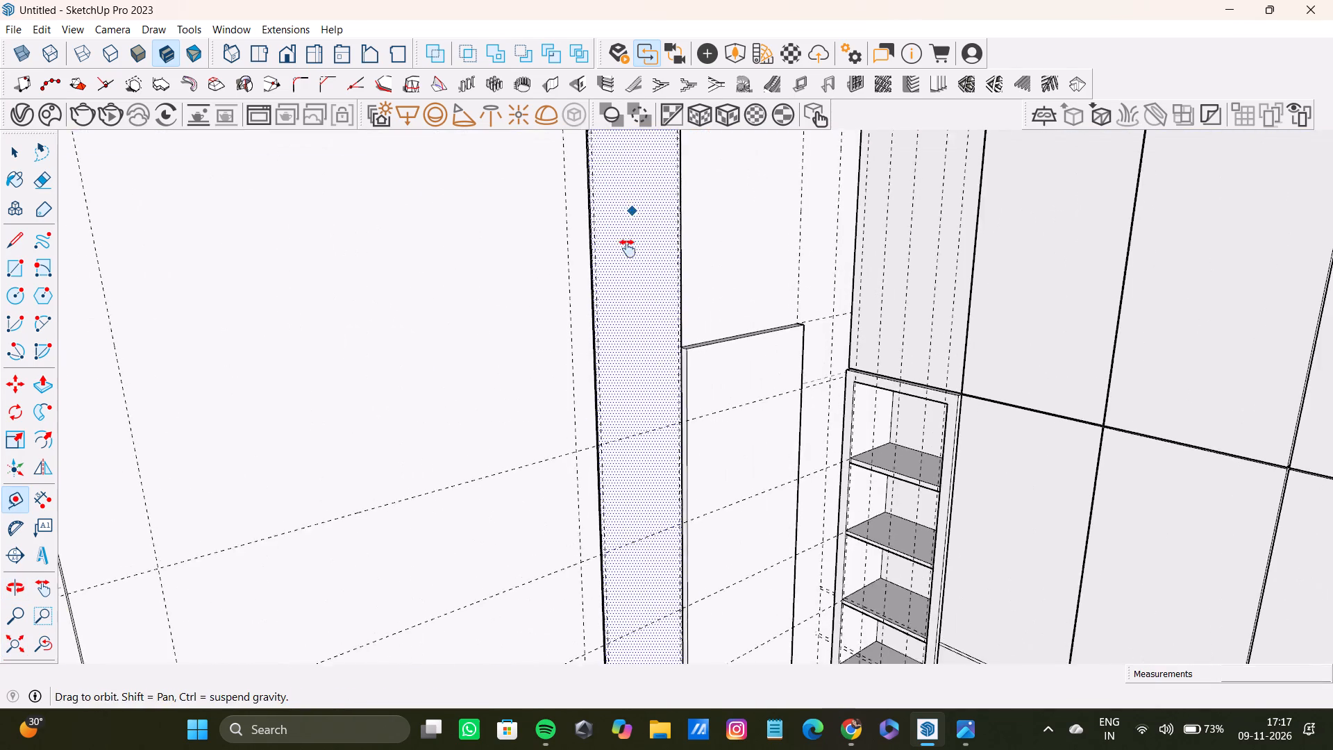
shift+middle_drag(628, 249, 525, 386)
scroll(526, 324, up, 12)
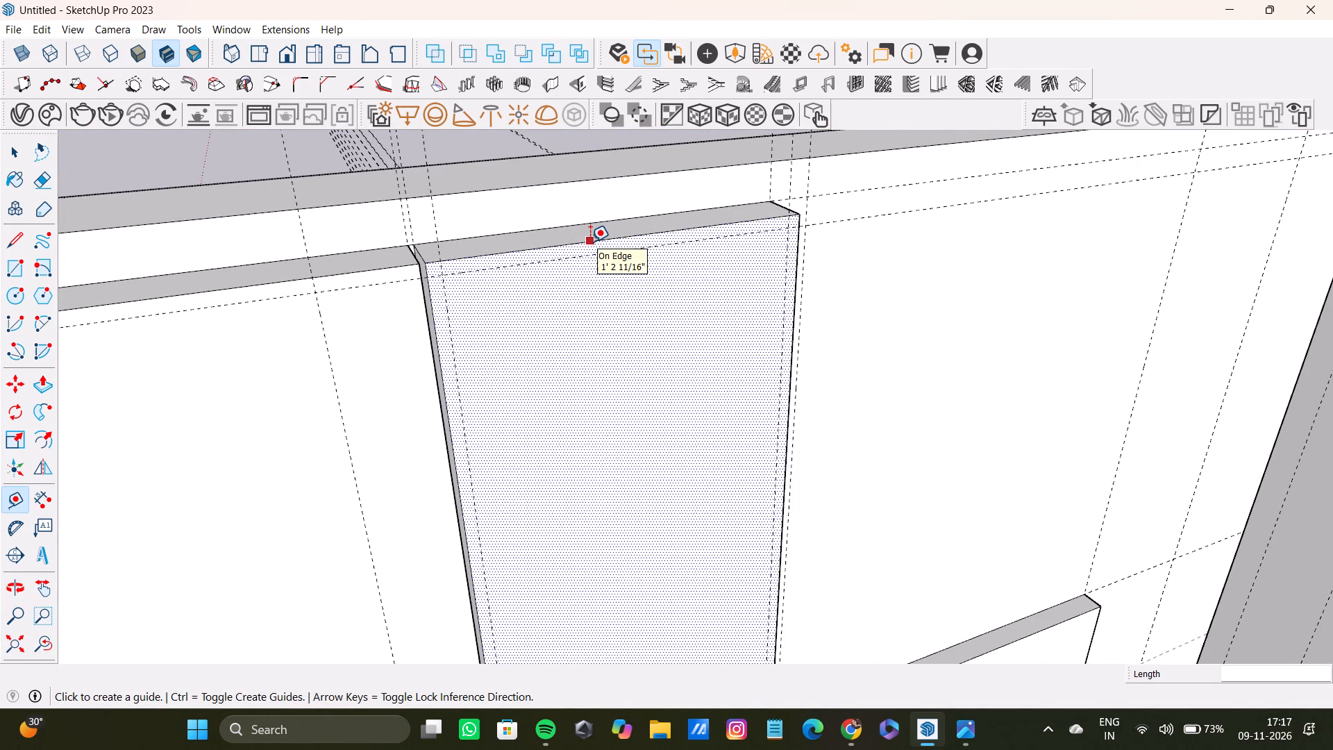
scroll(461, 314, down, 5)
middle_drag(466, 306, 466, 264)
scroll(462, 297, up, 5)
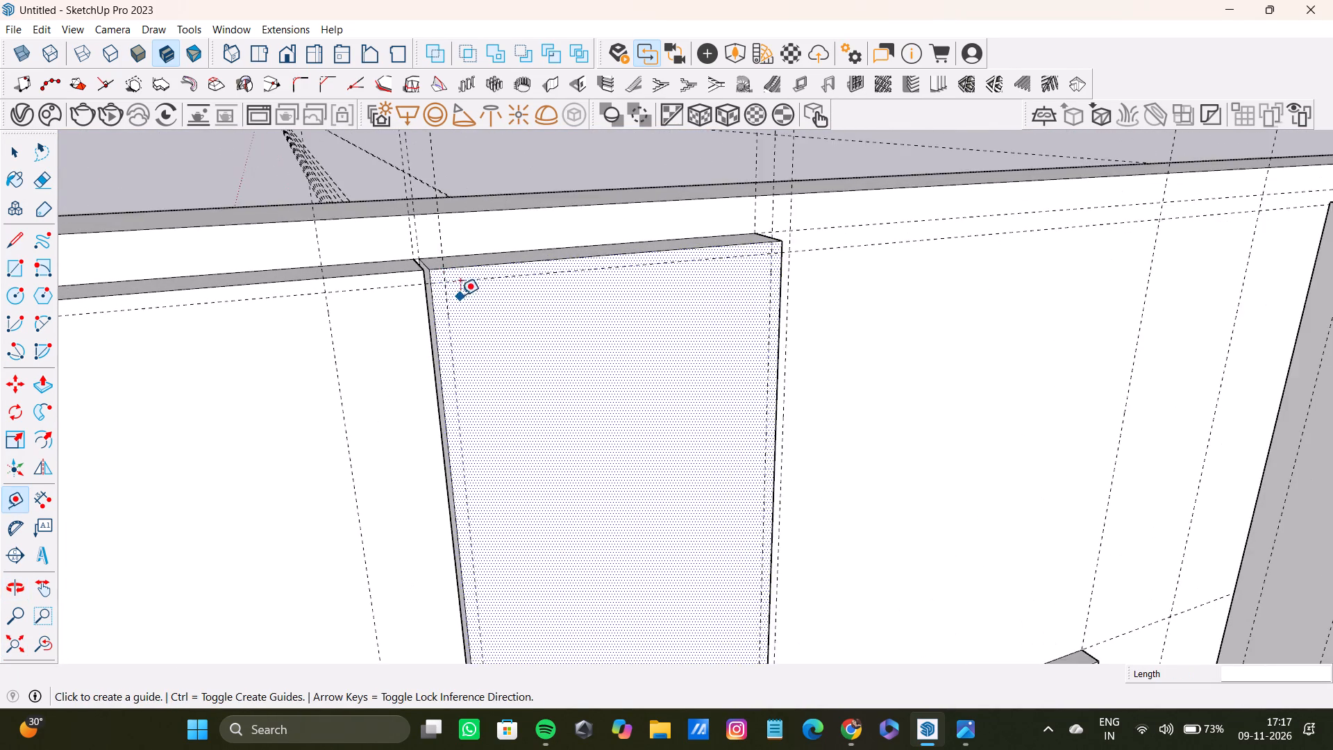
scroll(460, 295, up, 3)
key(r)
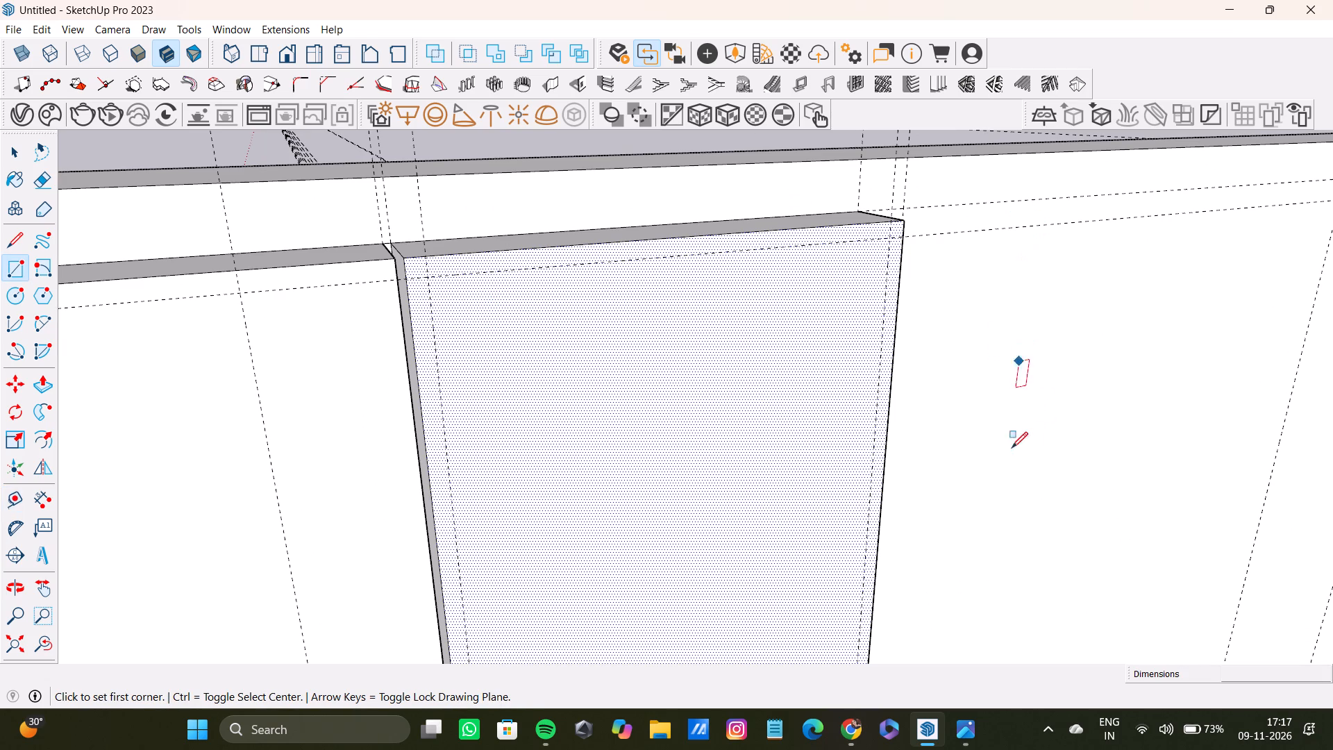
Minimise the model window and open the Fuji app from the desktop.
click(1217, 1)
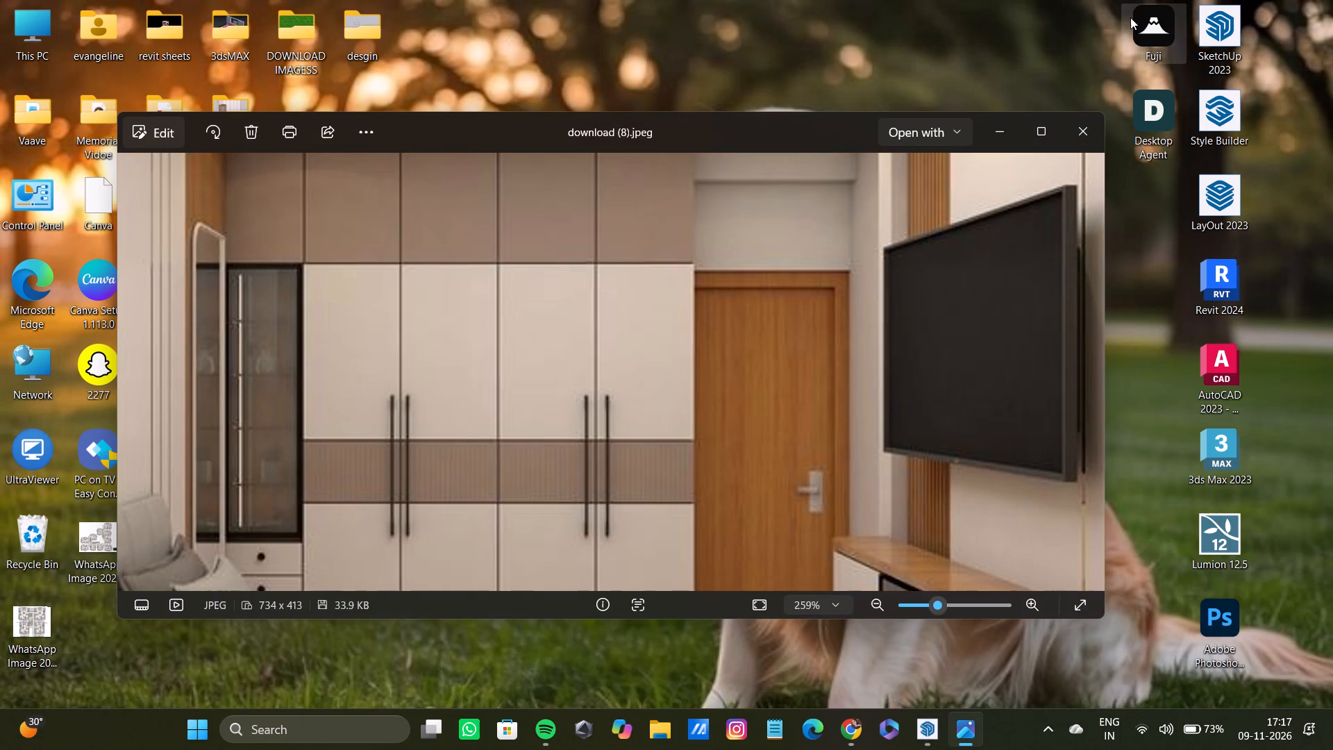
click(1158, 20)
double_click(1159, 20)
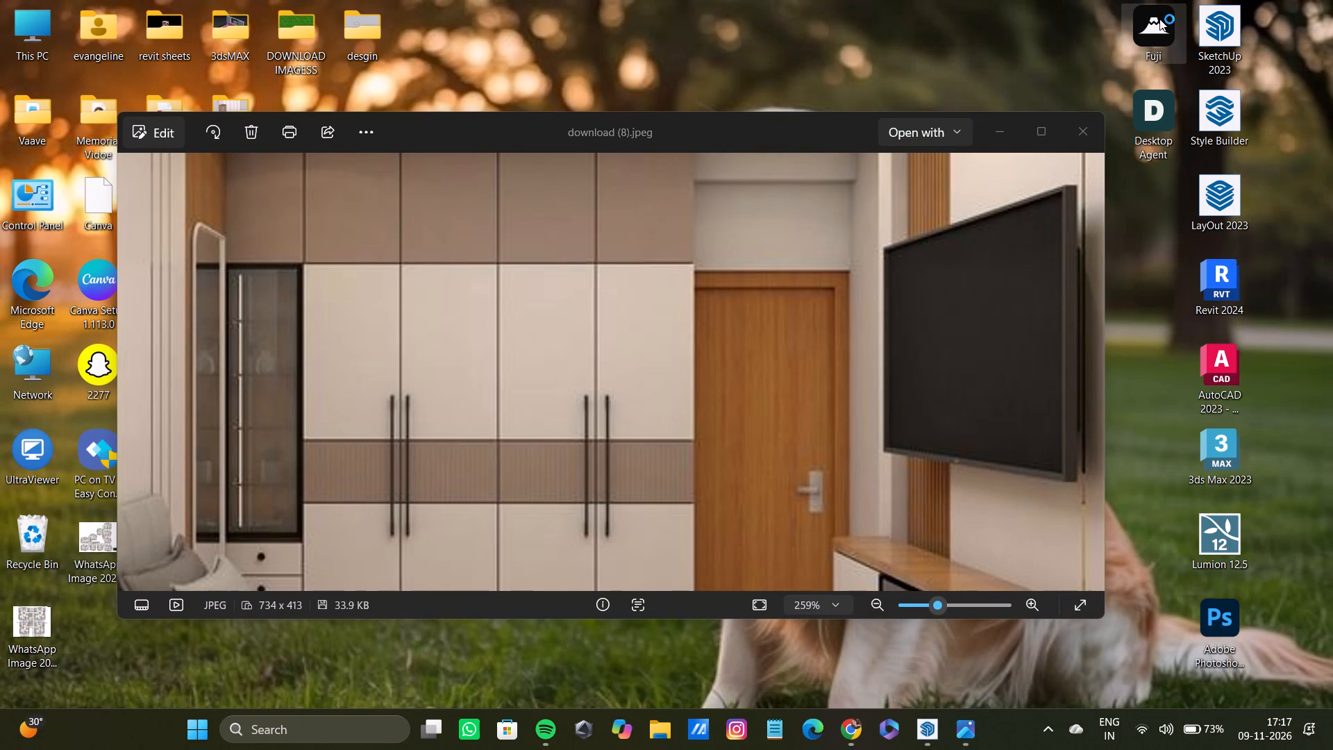
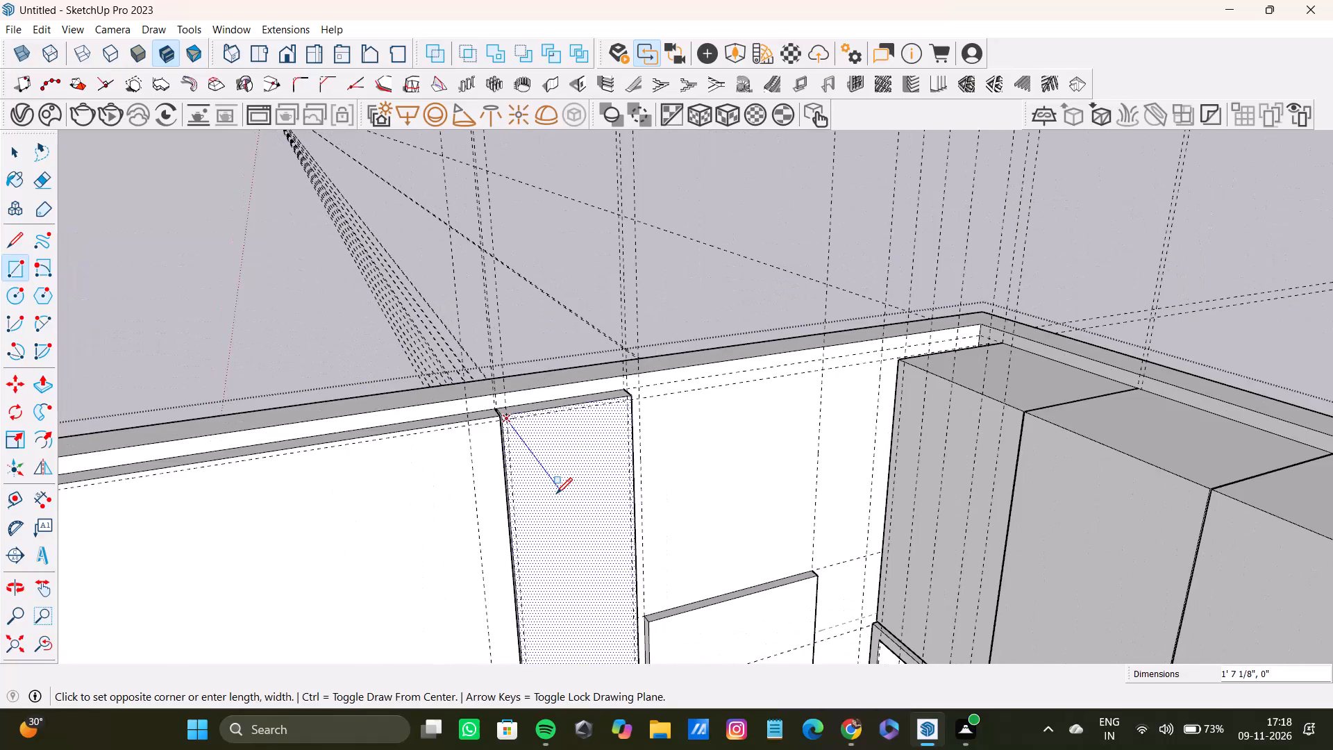
Draw a strip rectangle about 3/8" wide and 12' 8 3/4" tall along one side of the narrow panel, between its guides.
scroll(569, 494, down, 4)
middle_drag(571, 494, 594, 385)
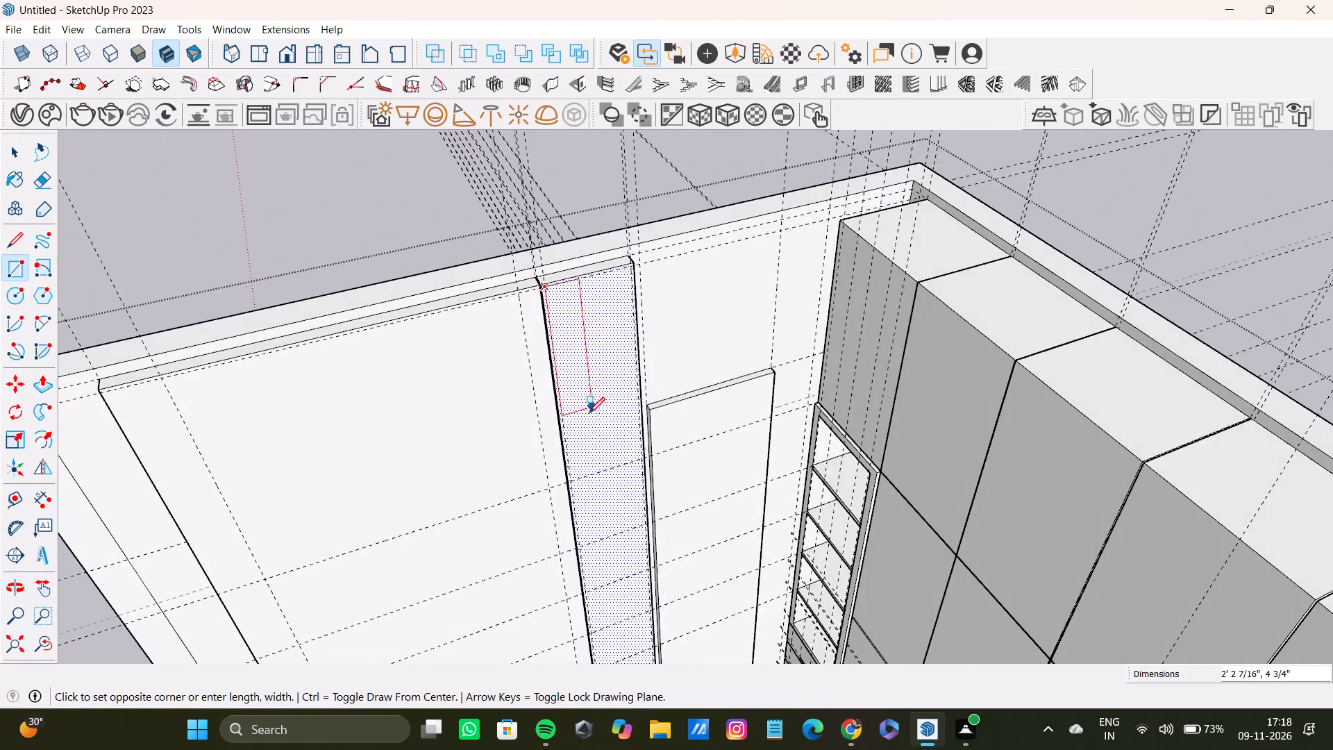
shift+scroll(589, 413, up, 4)
shift+middle_drag(601, 450, 594, 219)
middle_drag(591, 376, 586, 247)
shift+middle_drag(594, 410, 612, 342)
middle_drag(639, 456, 644, 390)
shift+middle_drag(633, 472, 635, 416)
scroll(622, 447, up, 2)
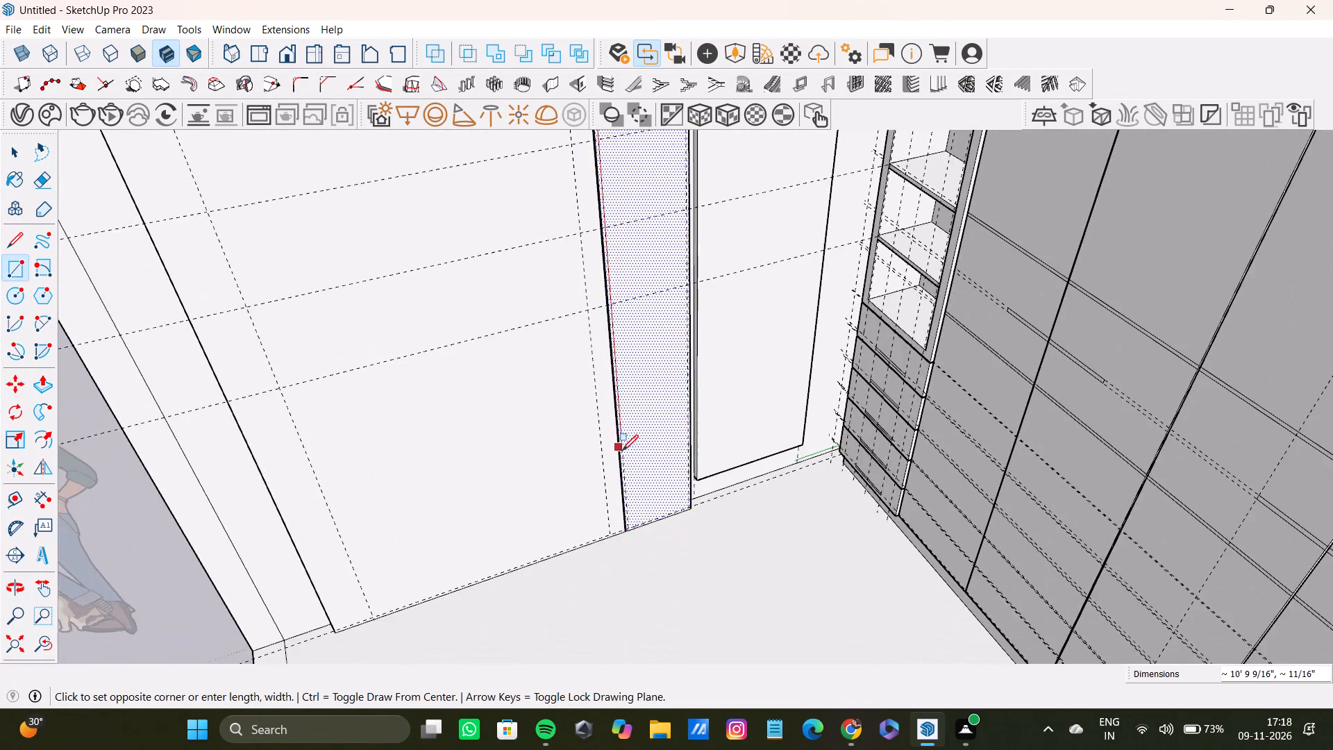
scroll(622, 451, up, 4)
middle_drag(640, 549, 639, 503)
scroll(635, 517, up, 7)
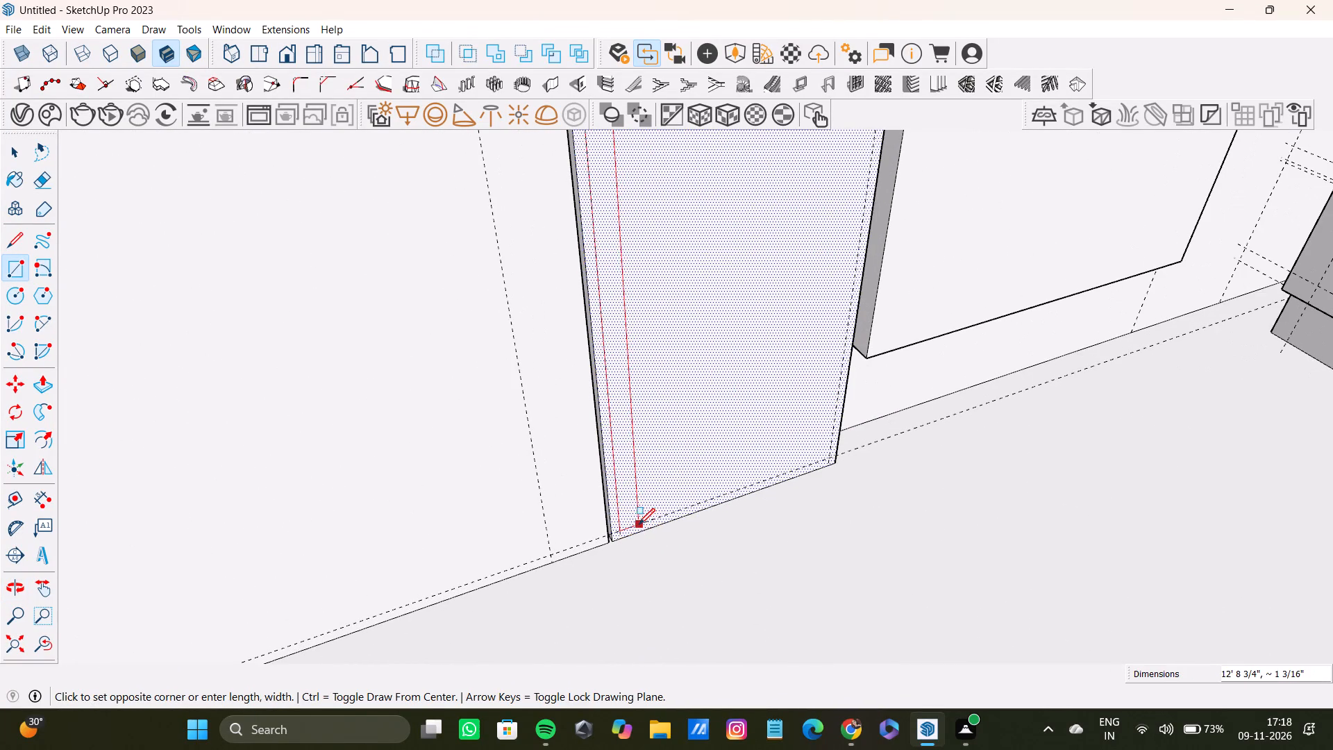
scroll(628, 525, up, 2)
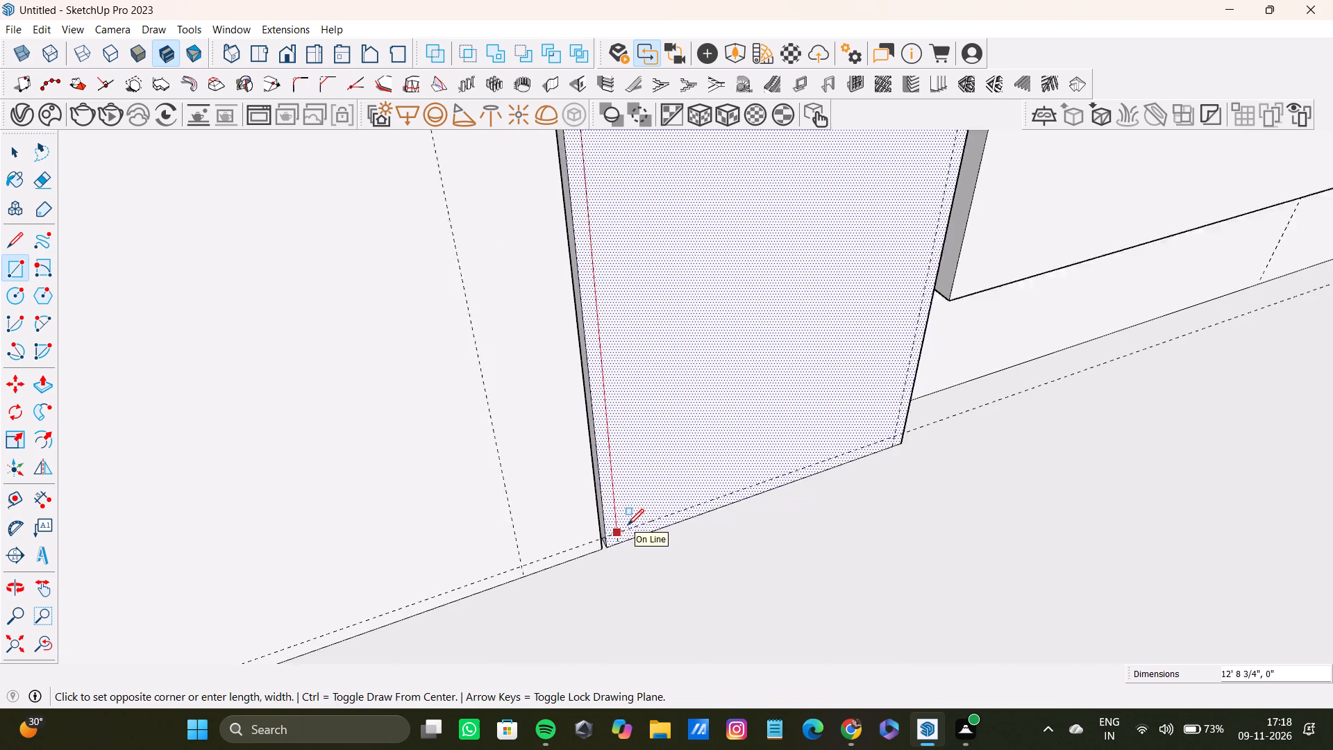
scroll(628, 525, up, 7)
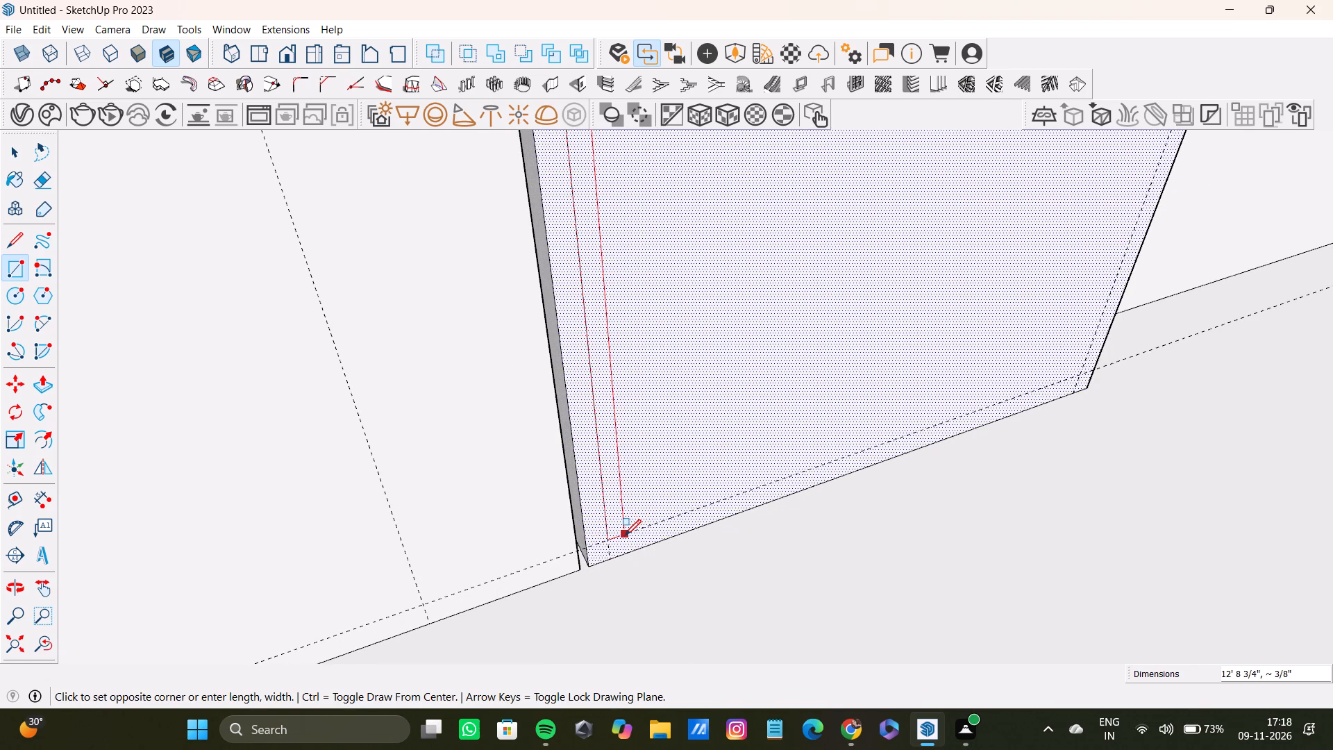
click(625, 535)
Push/Pull the thin strip outward about 7/16" from the narrow panel's face to form a vertical slat.
scroll(630, 490, down, 20)
scroll(630, 490, down, 10)
shift+middle_drag(691, 246, 675, 456)
click(17, 631)
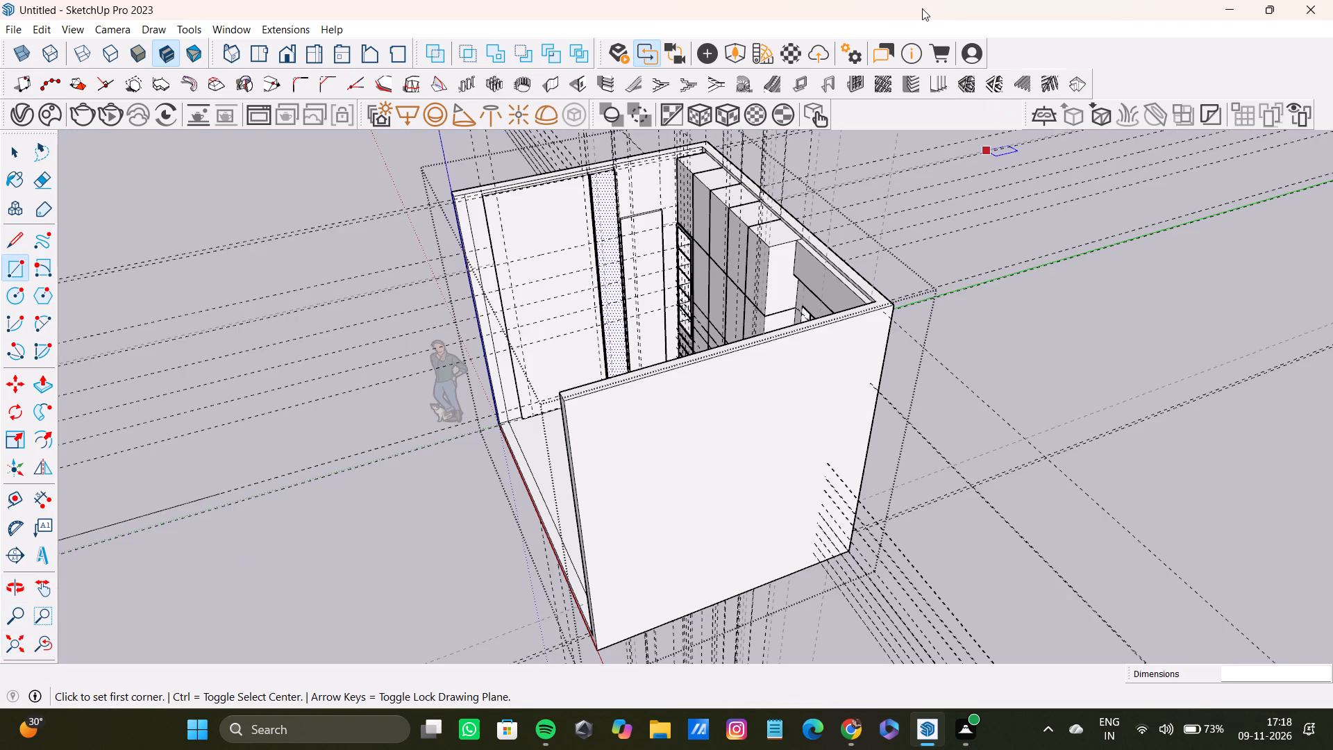
scroll(501, 181, up, 20)
scroll(586, 155, down, 3)
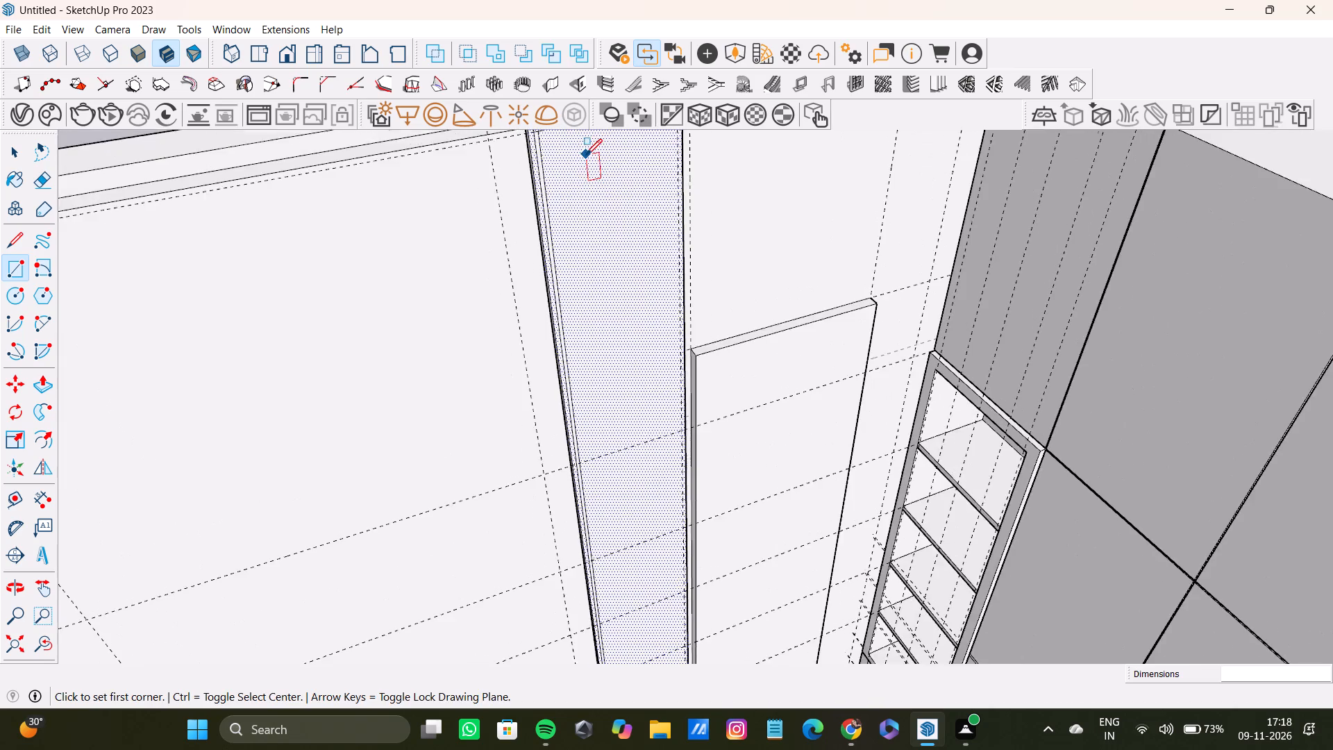
middle_drag(586, 155, 538, 274)
scroll(564, 234, up, 9)
shift+middle_drag(553, 219, 513, 302)
scroll(514, 295, up, 8)
key(space)
click(527, 258)
scroll(531, 245, down, 4)
shift+middle_drag(531, 245, 523, 276)
key(p)
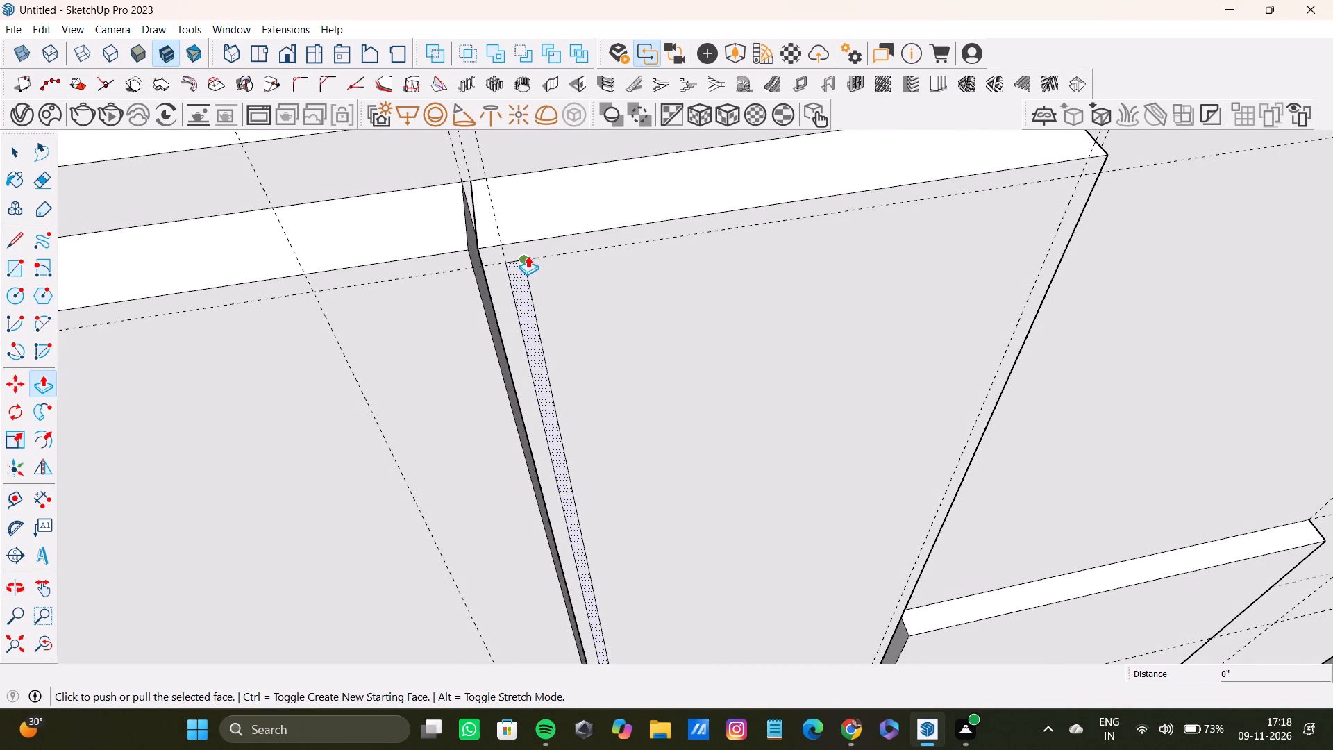
click(520, 269)
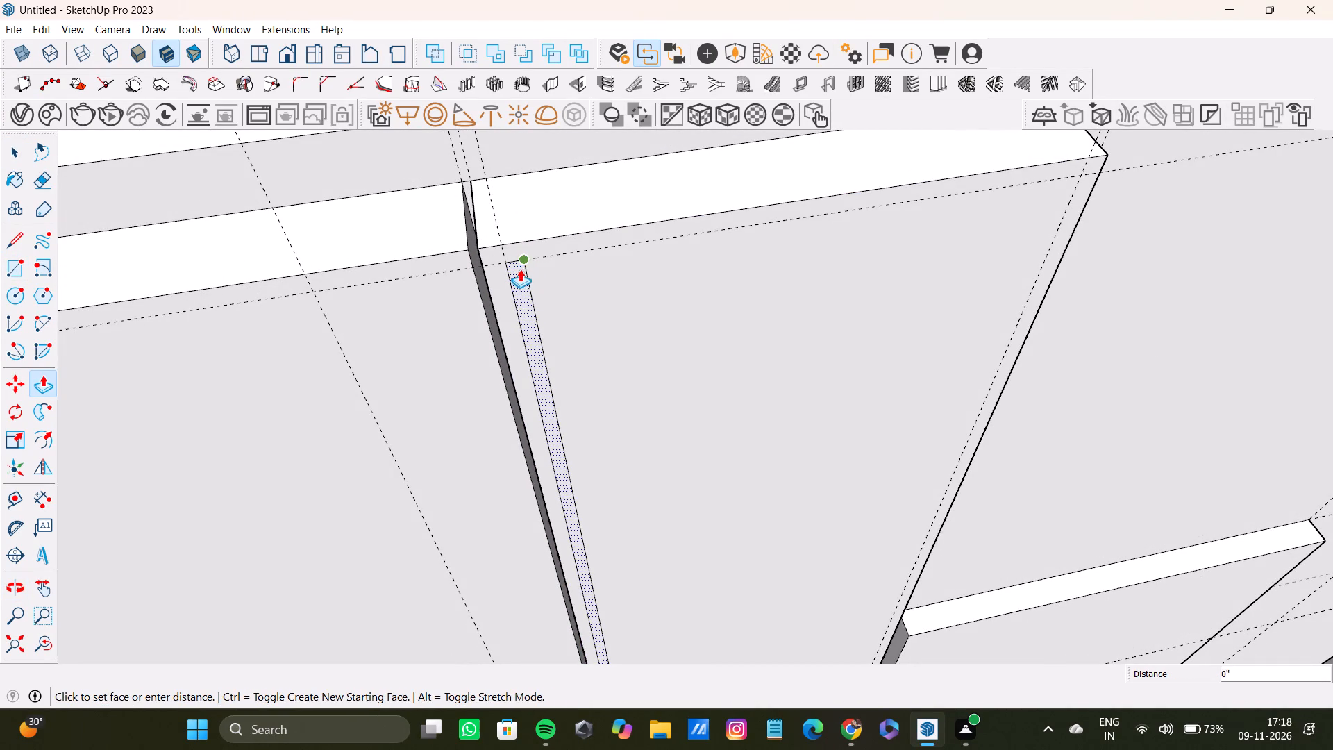
scroll(501, 283, down, 7)
middle_drag(501, 288, 433, 296)
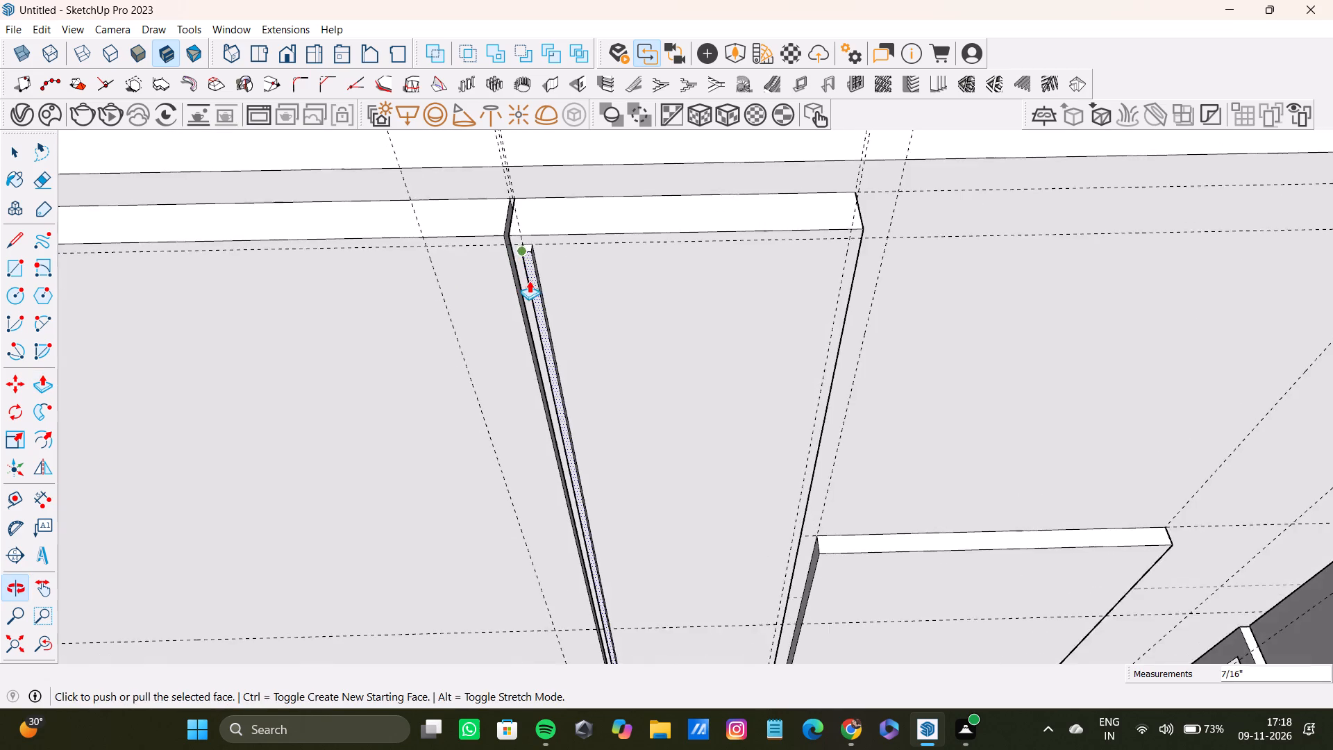
scroll(623, 290, up, 16)
middle_drag(476, 220, 393, 190)
scroll(520, 223, down, 11)
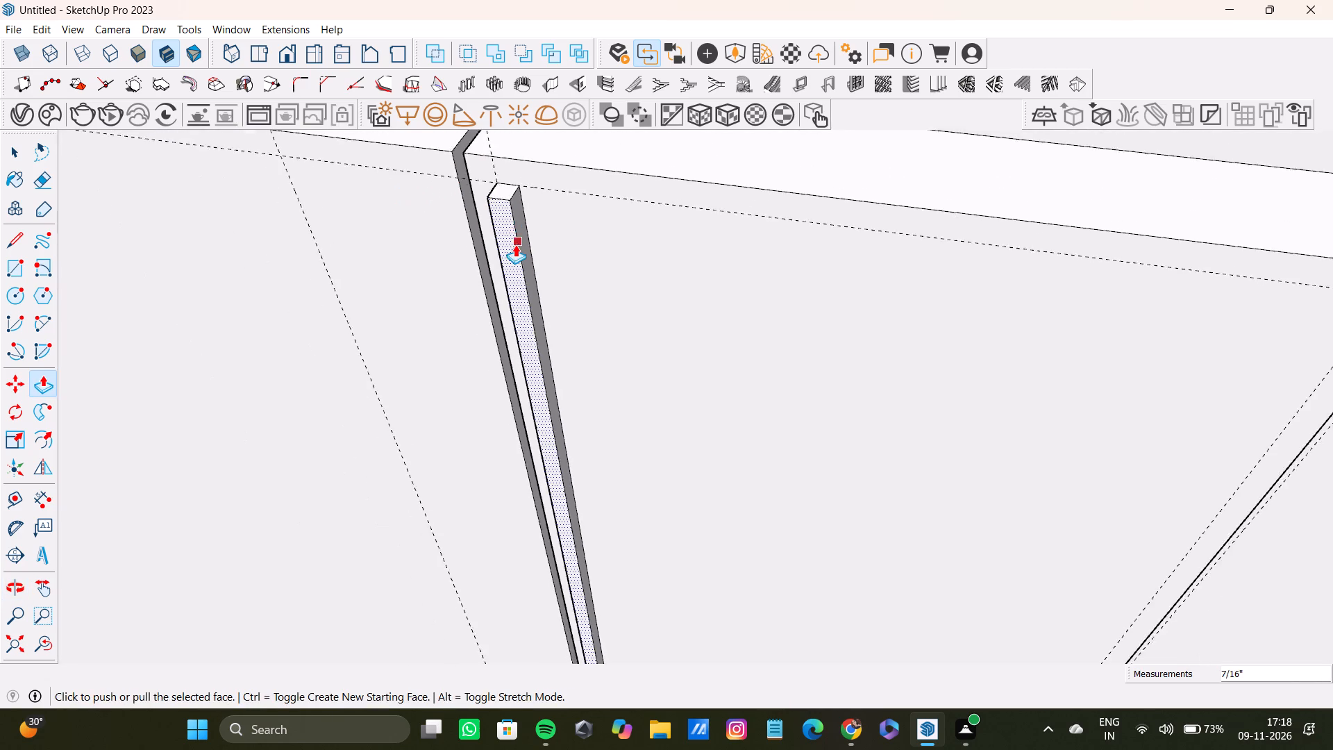
scroll(515, 244, down, 8)
middle_drag(515, 244, 564, 199)
scroll(502, 258, up, 12)
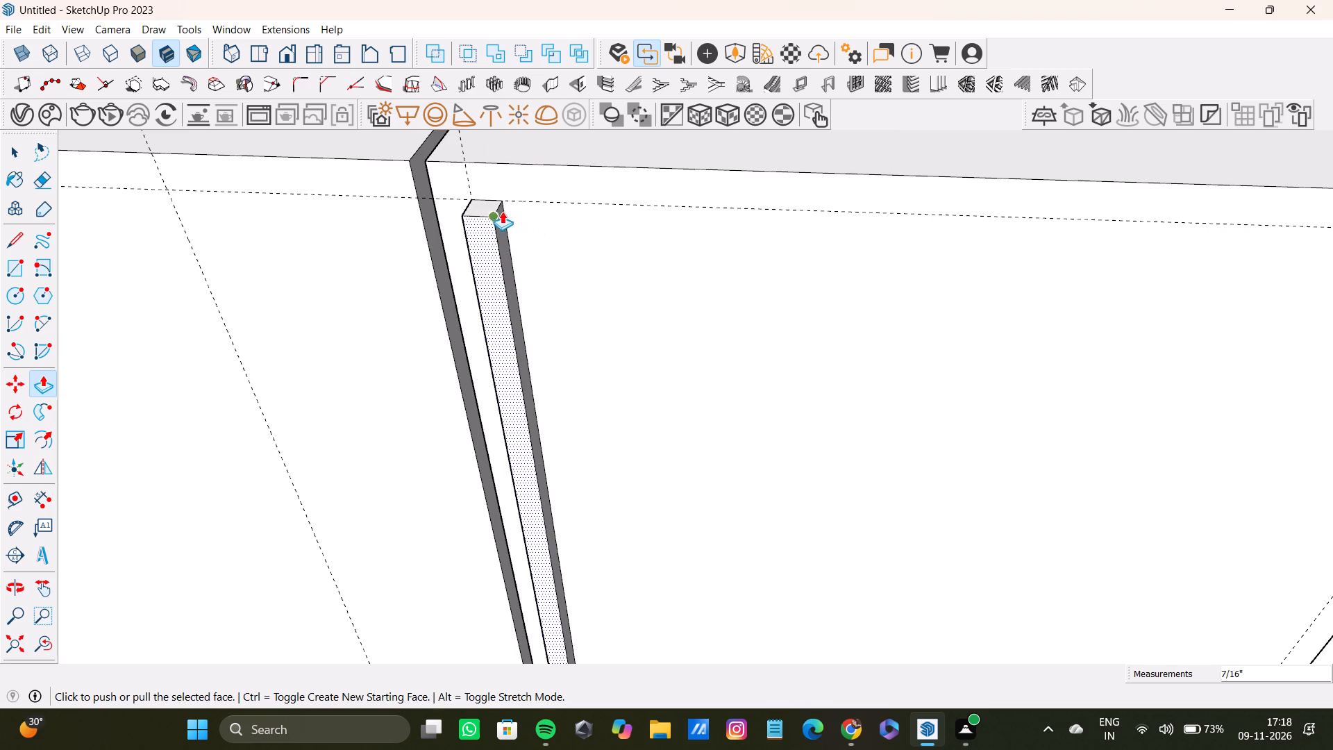
Select all visible faces of the slat and copy it about 1' 1 3/8" across to the narrow panel's opposite edge.
scroll(506, 208, down, 2)
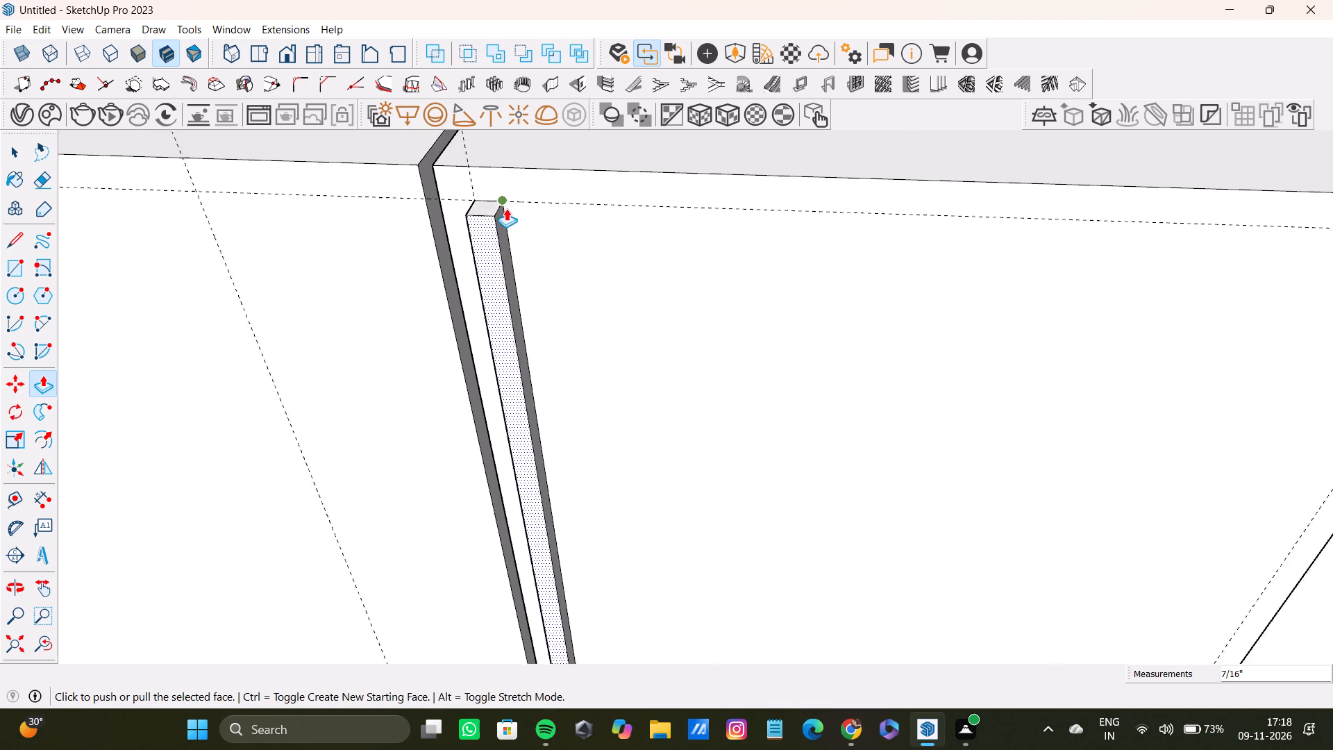
scroll(506, 208, down, 12)
middle_drag(502, 217, 498, 237)
scroll(498, 201, up, 15)
key(space)
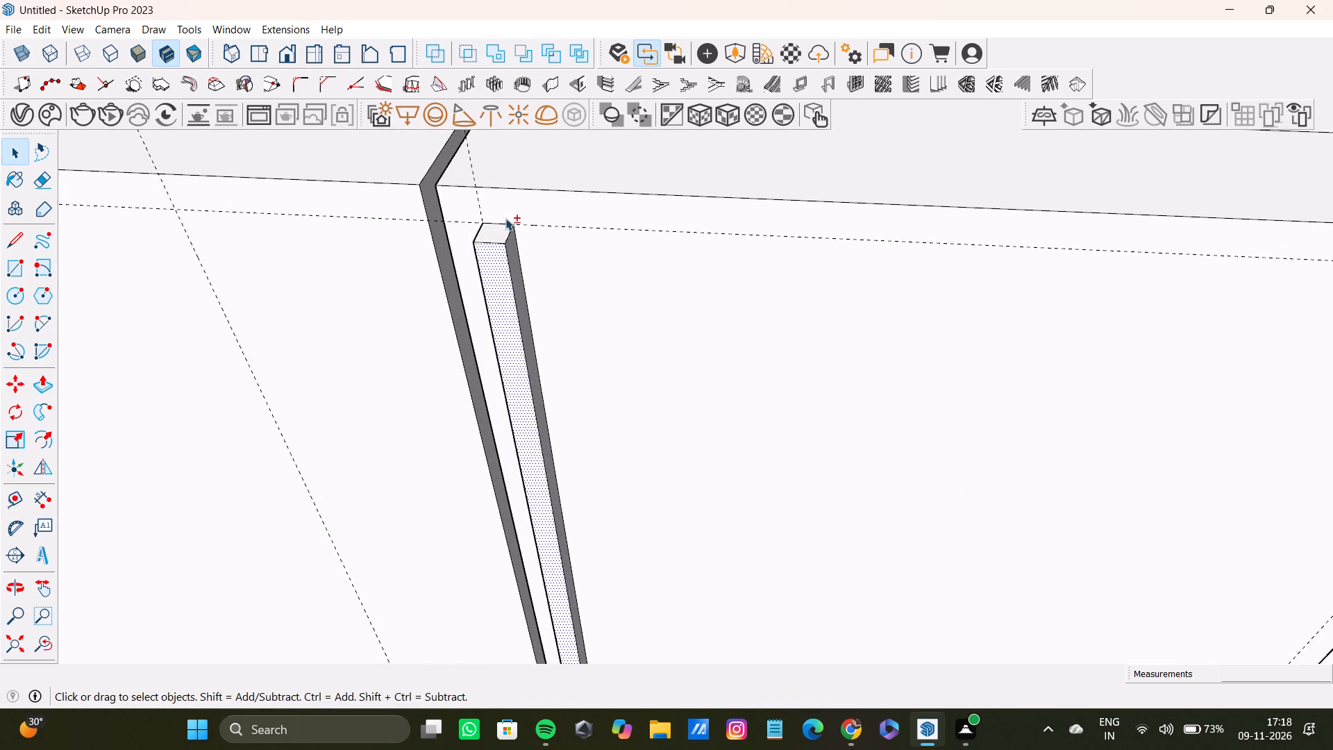
scroll(505, 218, up, 3)
shift+double_click(505, 242)
shift+double_click(514, 276)
shift+double_click(496, 283)
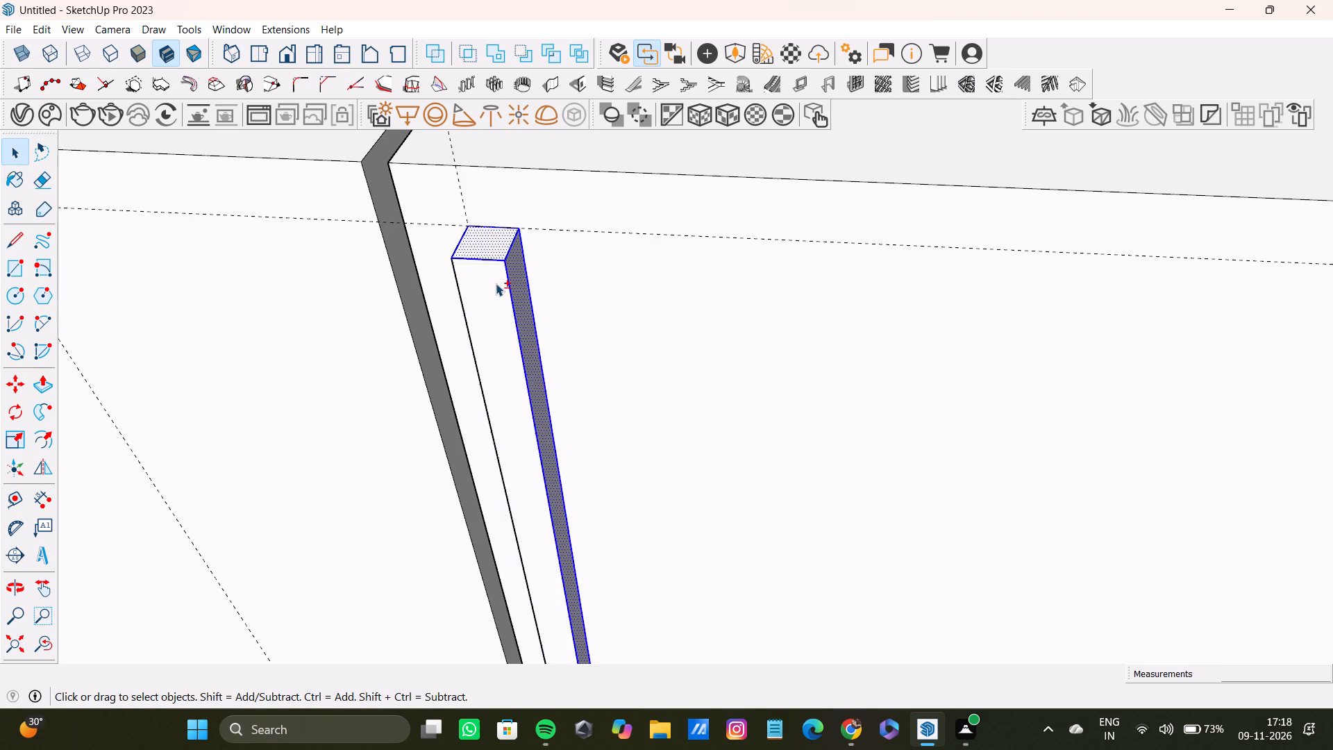
shift+double_click(485, 282)
scroll(485, 276, down, 4)
middle_drag(485, 276, 673, 300)
scroll(480, 352, up, 3)
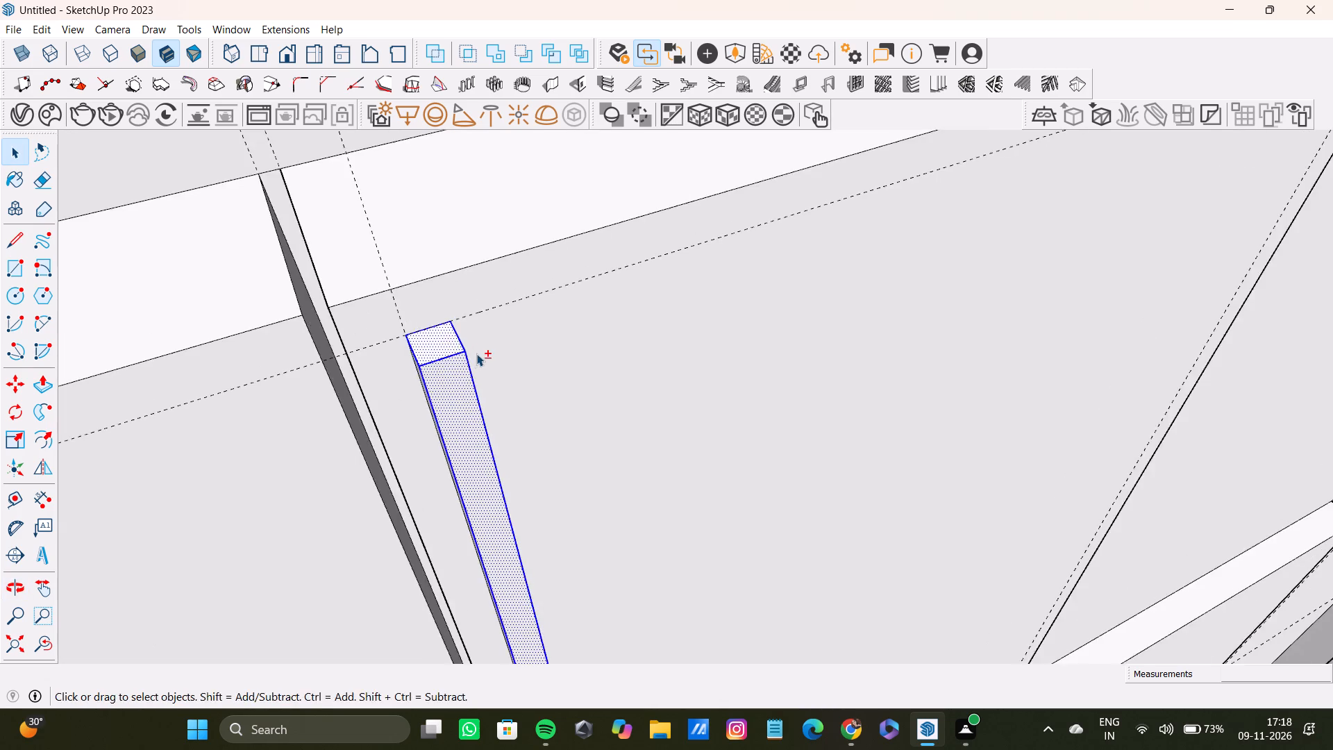
shift+middle_drag(473, 359, 665, 303)
scroll(560, 359, up, 1)
middle_drag(557, 360, 668, 358)
shift+scroll(598, 339, up, 4)
shift+double_click(627, 337)
shift+scroll(622, 335, down, 8)
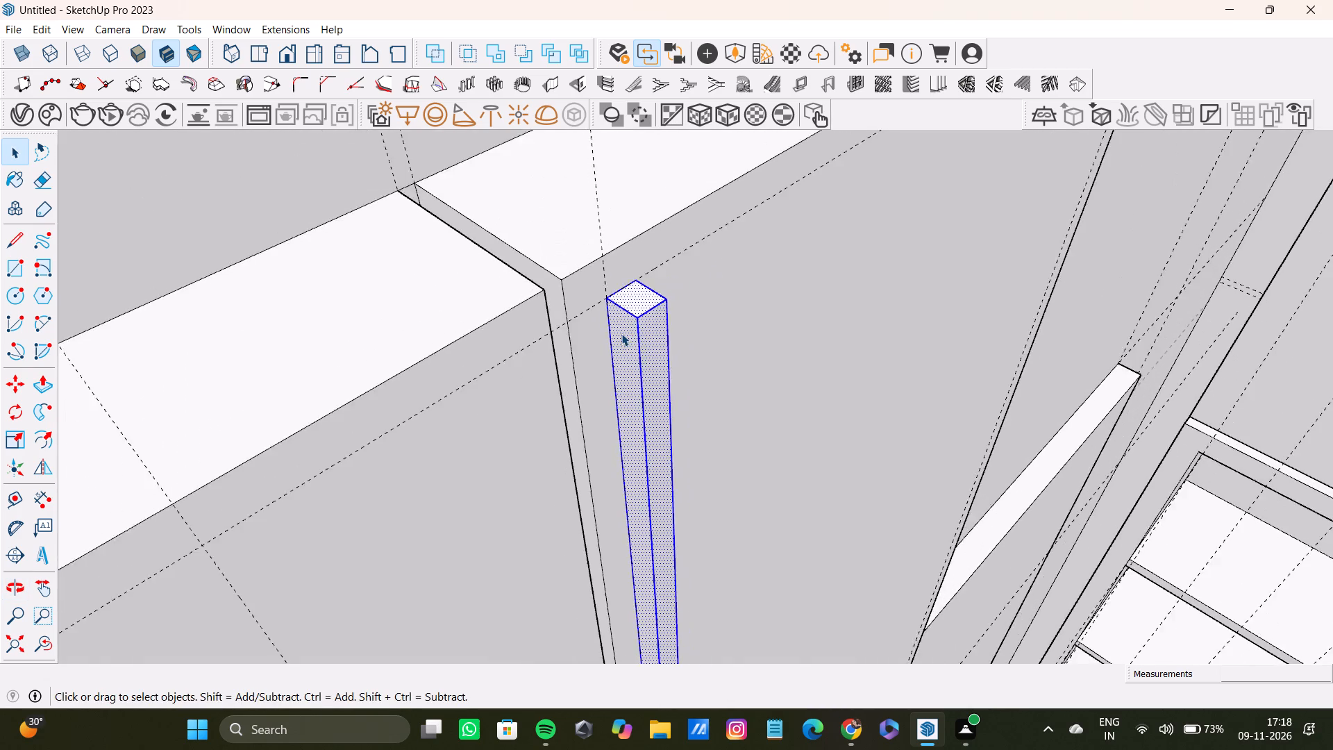
shift+scroll(621, 333, down, 16)
shift+middle_drag(663, 360, 459, 349)
shift+scroll(582, 317, down, 4)
shift+middle_drag(582, 318, 513, 363)
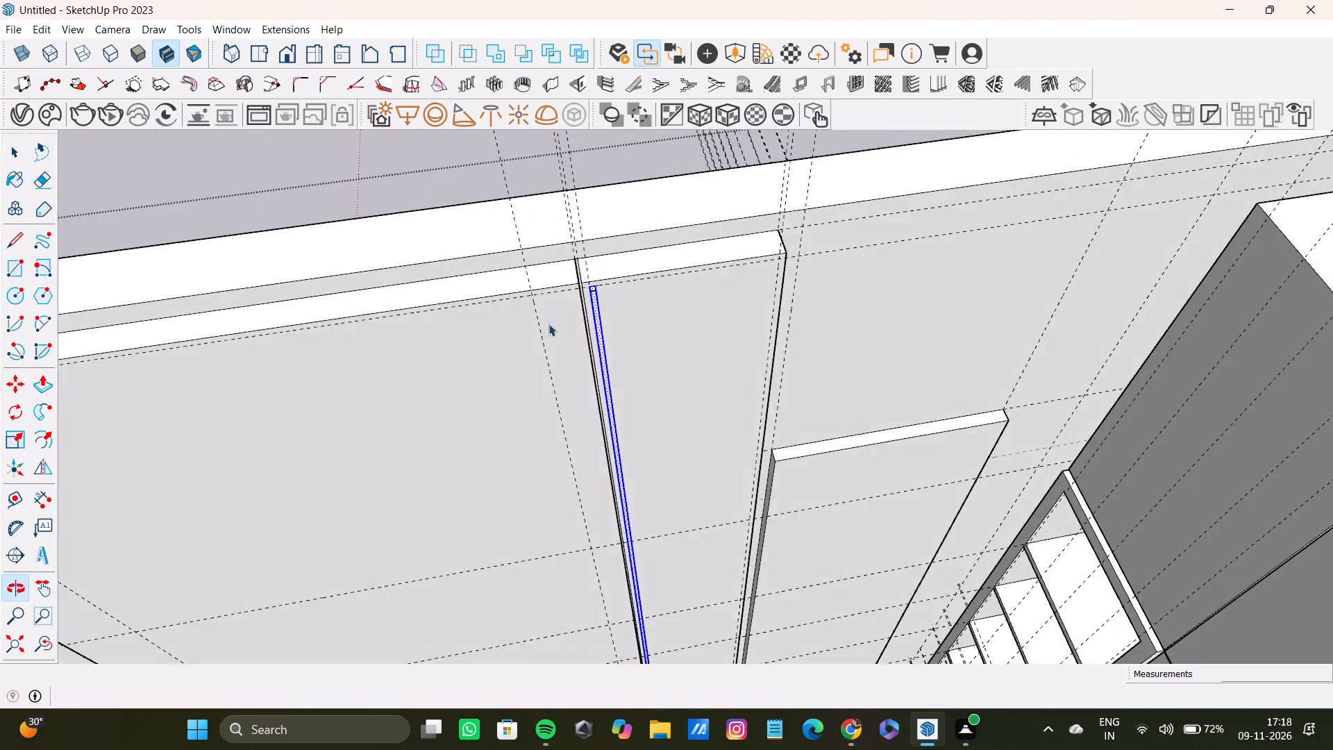
scroll(619, 293, up, 13)
key(m)
scroll(563, 324, up, 7)
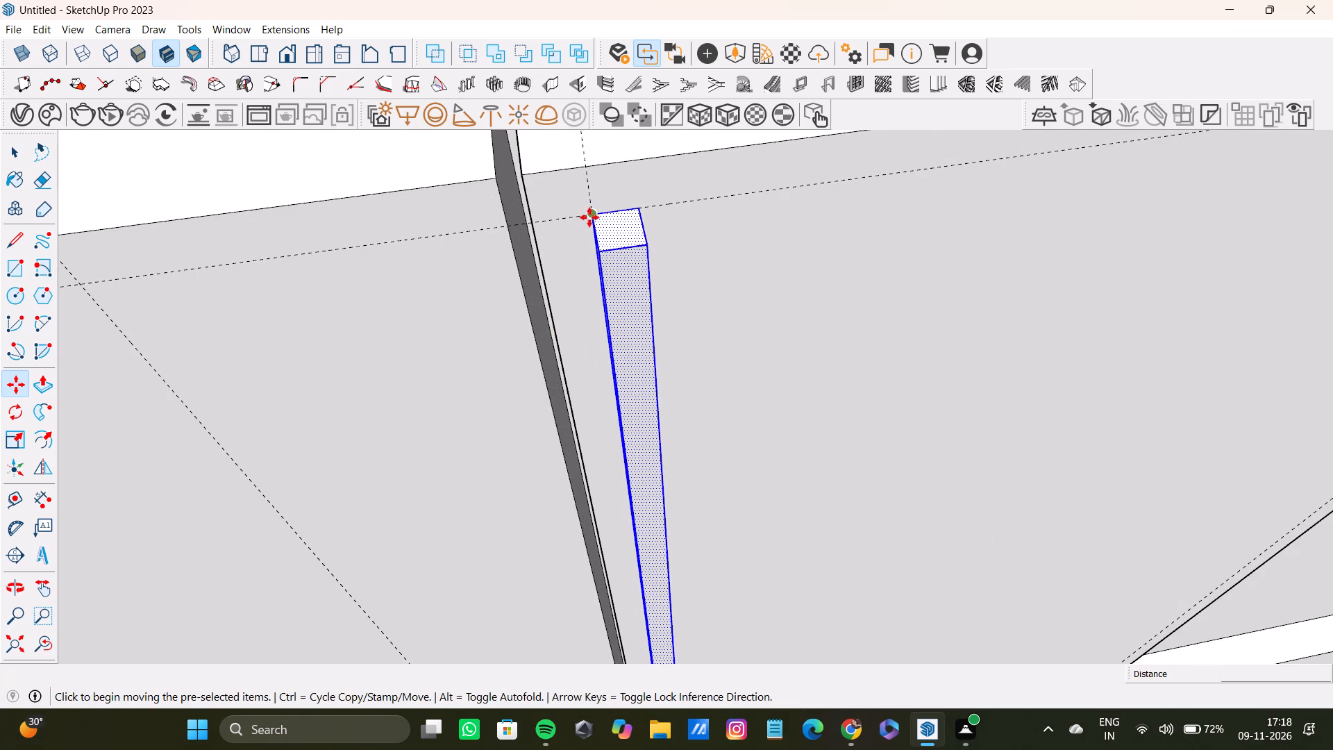
shift+click(591, 213)
scroll(703, 271, down, 15)
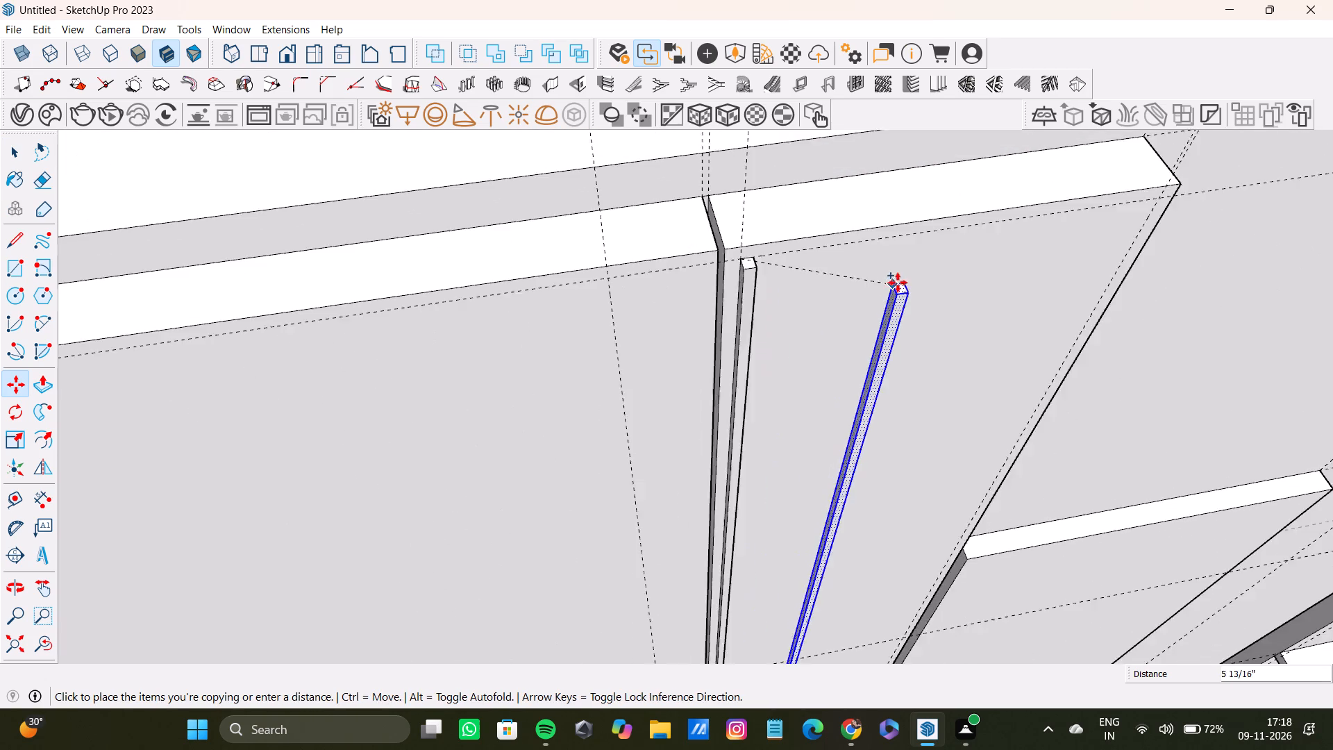
shift+middle_drag(898, 283, 598, 291)
scroll(598, 286, down, 1)
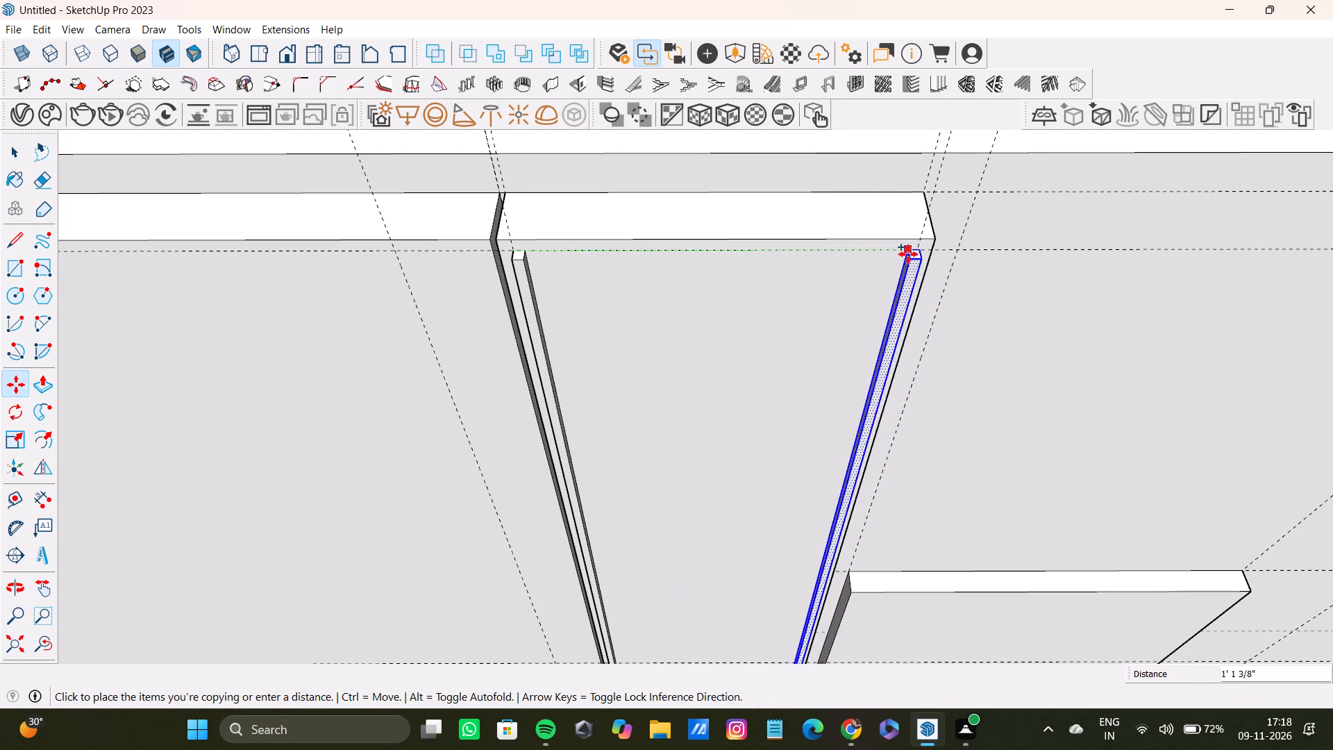
click(909, 253)
Divide the distance between the original slat and its copy into 15 equal intervals, filling them with slats.
scroll(746, 308, down, 9)
shift+scroll(746, 311, up, 1)
shift+middle_drag(746, 311, 772, 383)
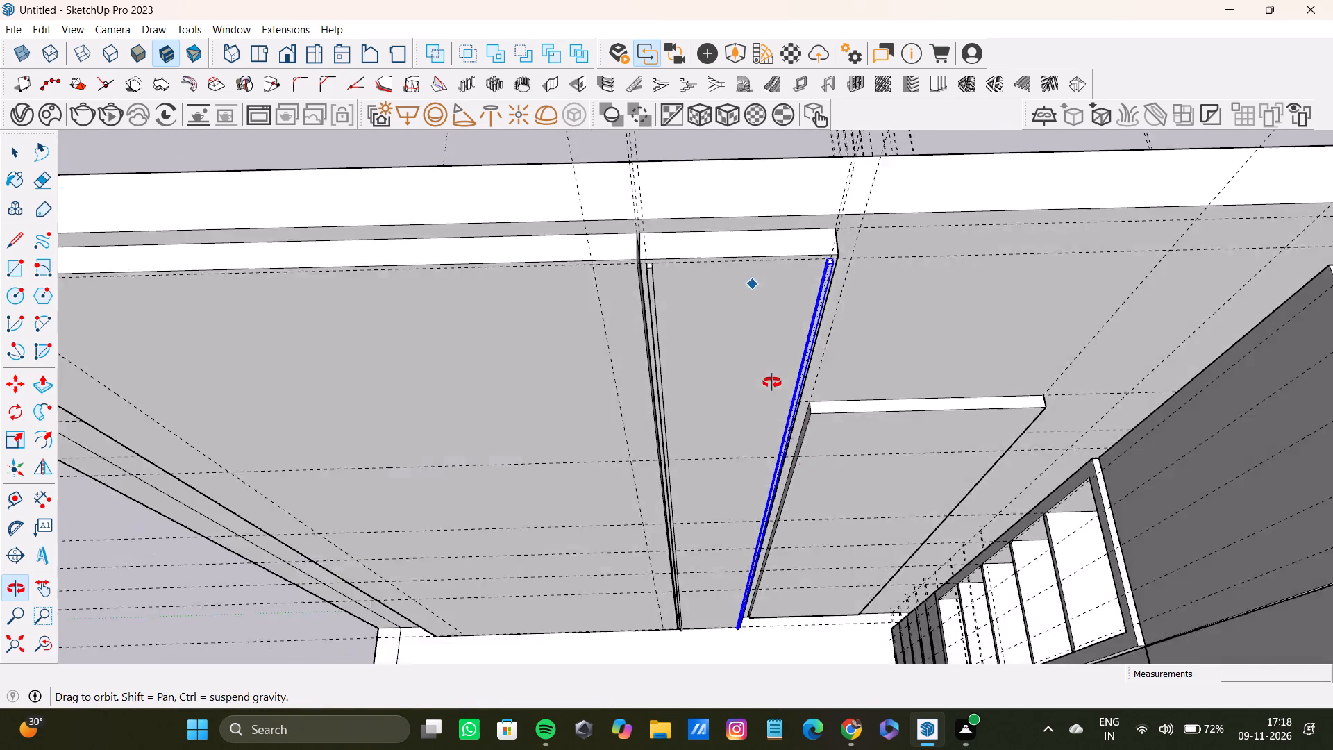
shift+middle_drag(772, 383, 779, 404)
key(slash)
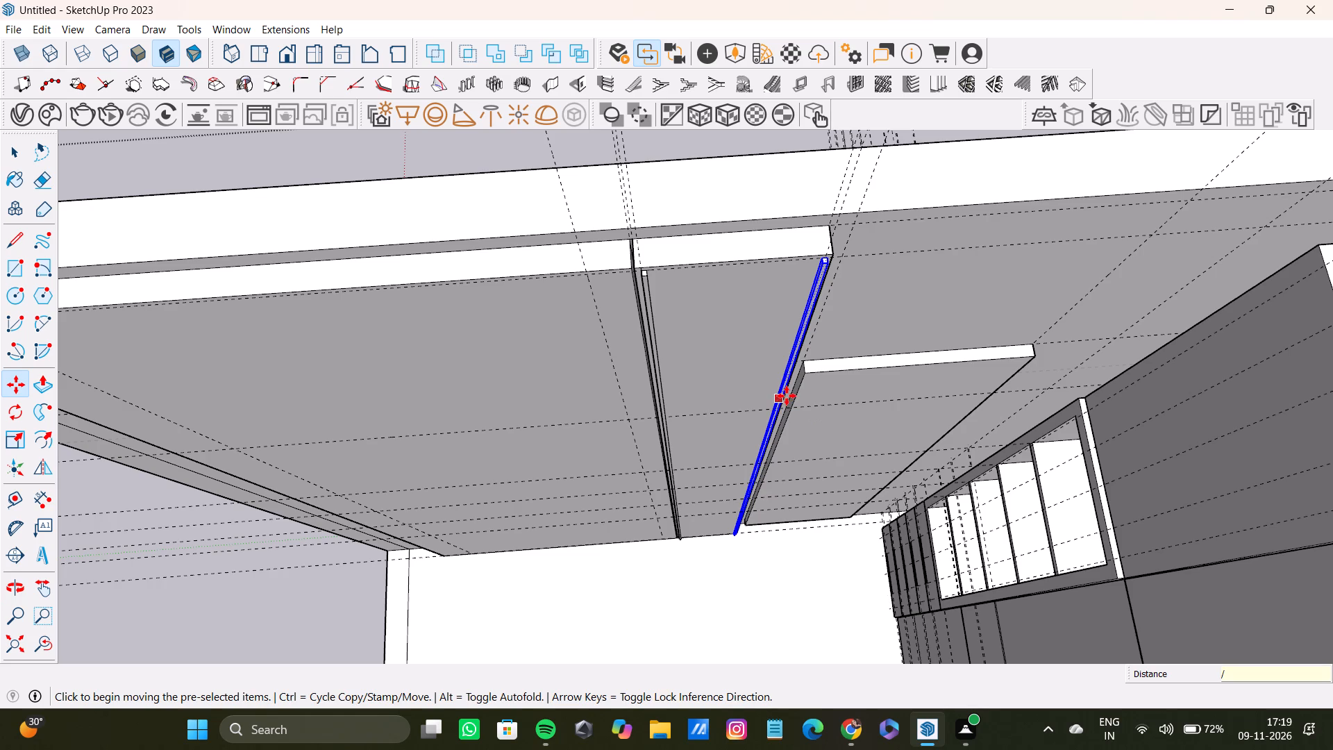
key(1)
key(5)
key(Return)
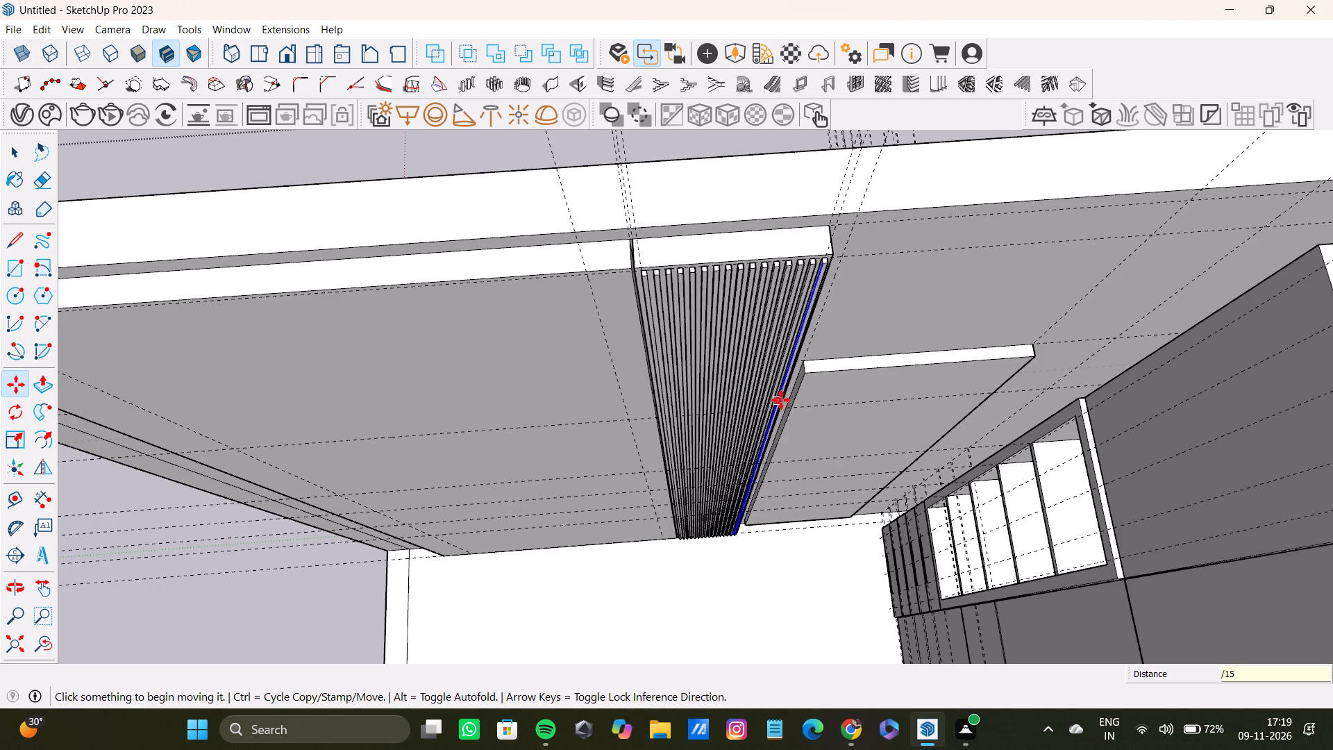
Examine the slatted narrow panel and its surroundings from several angles.
scroll(715, 362, down, 9)
middle_drag(739, 449, 835, 212)
scroll(805, 265, up, 3)
scroll(805, 265, down, 4)
middle_drag(782, 283, 946, 199)
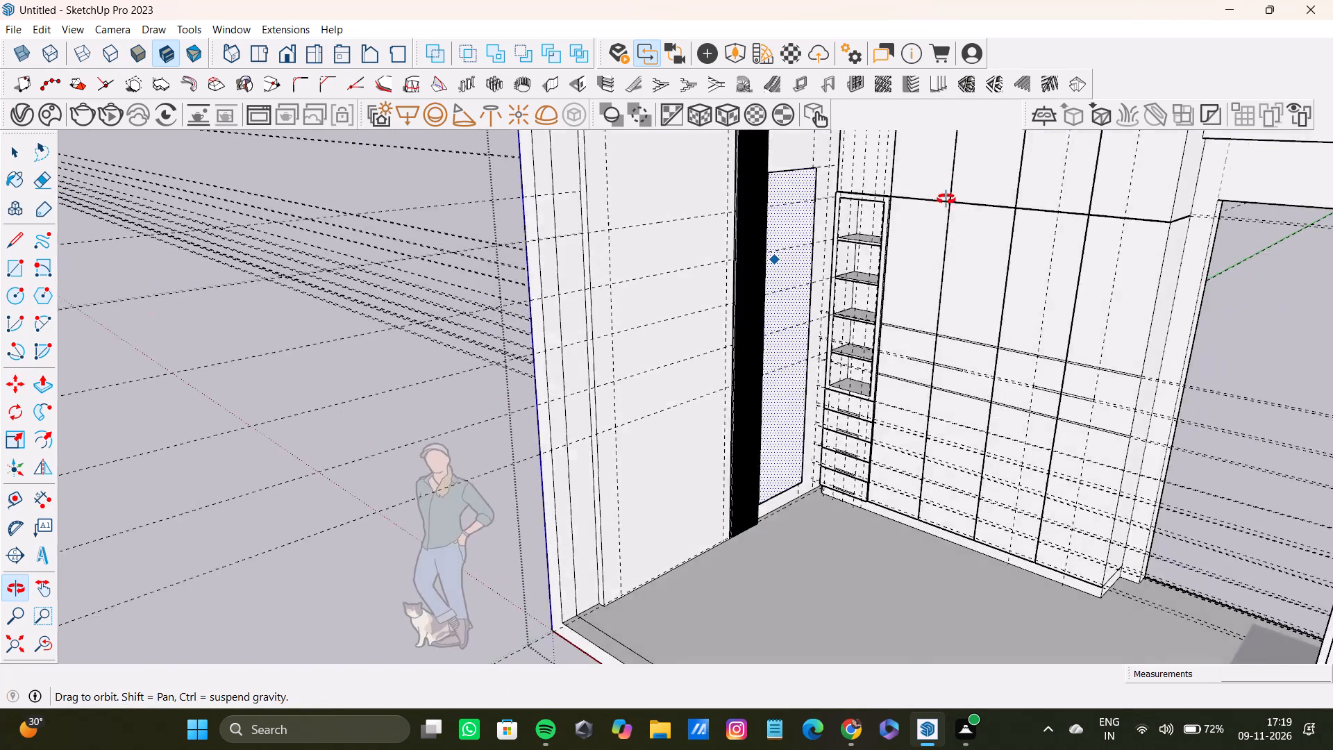
middle_drag(946, 199, 498, 397)
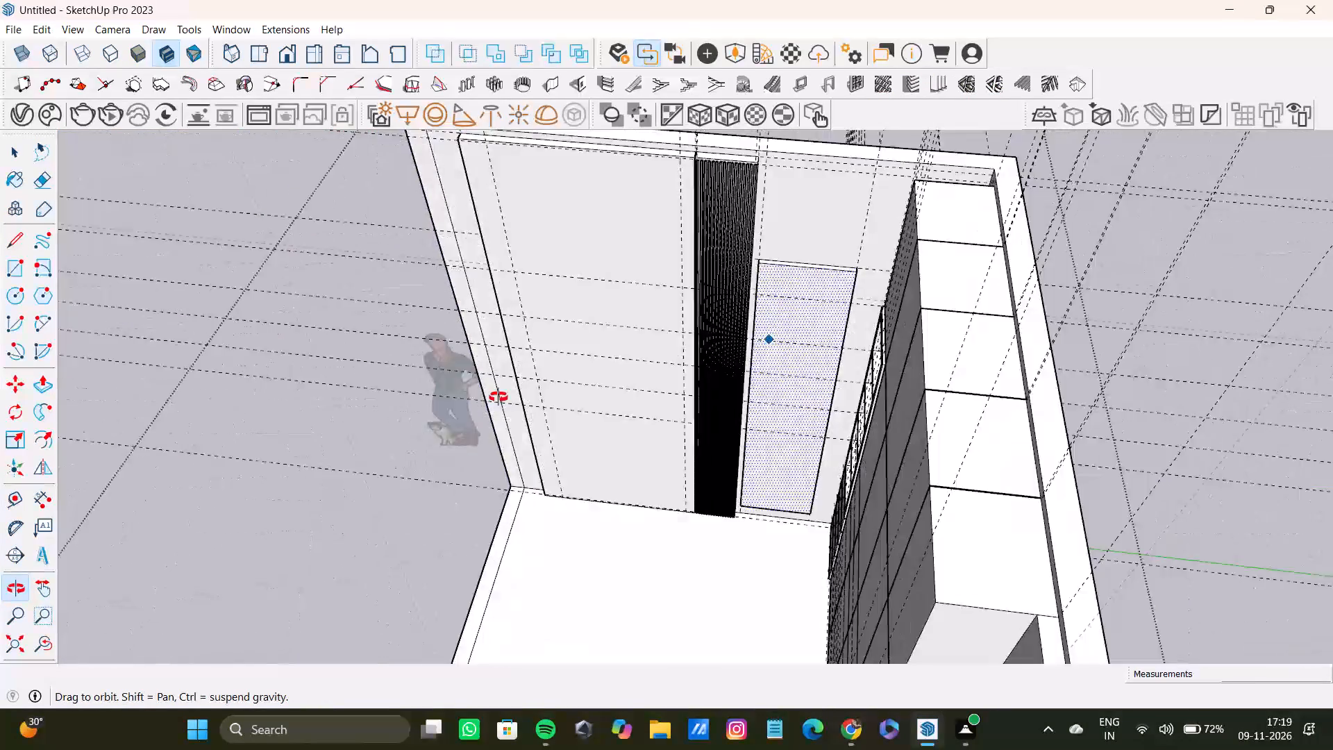
middle_drag(498, 397, 391, 383)
scroll(760, 250, up, 14)
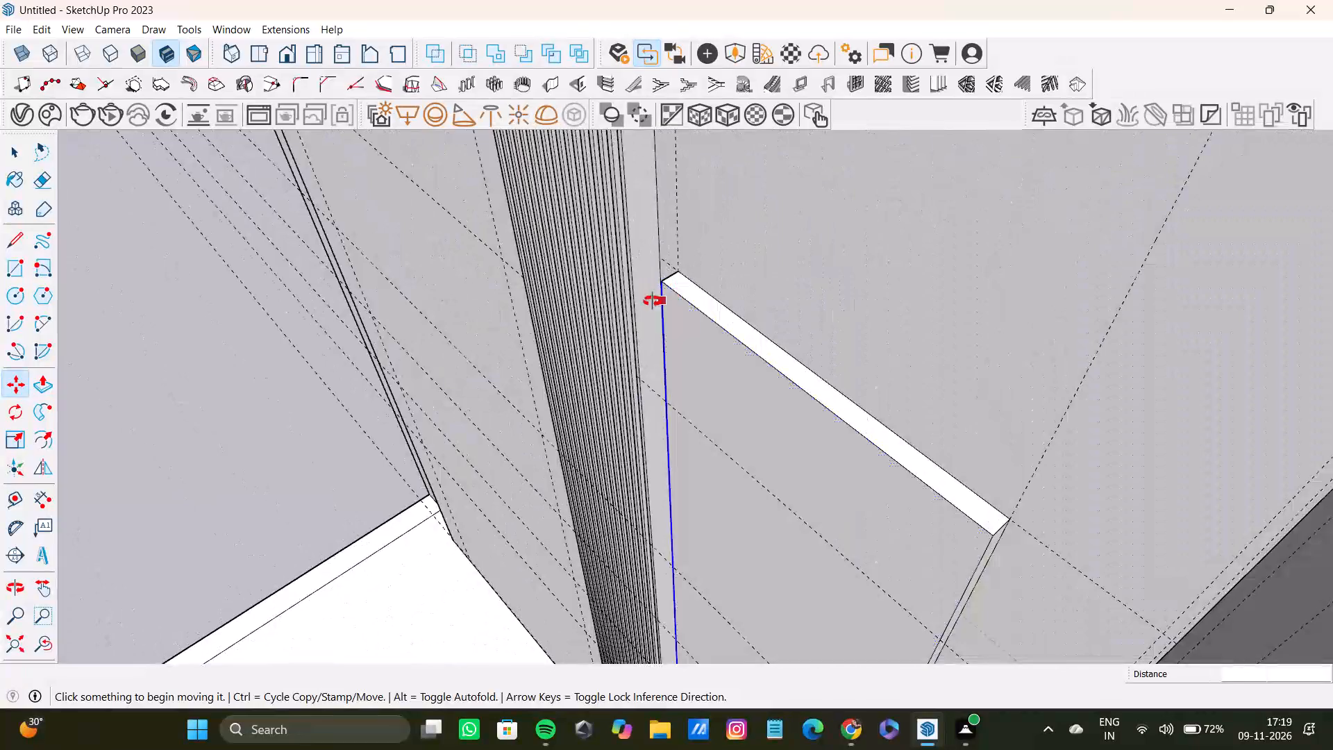
middle_drag(653, 301, 945, 379)
scroll(671, 299, down, 13)
middle_drag(677, 274, 1012, 223)
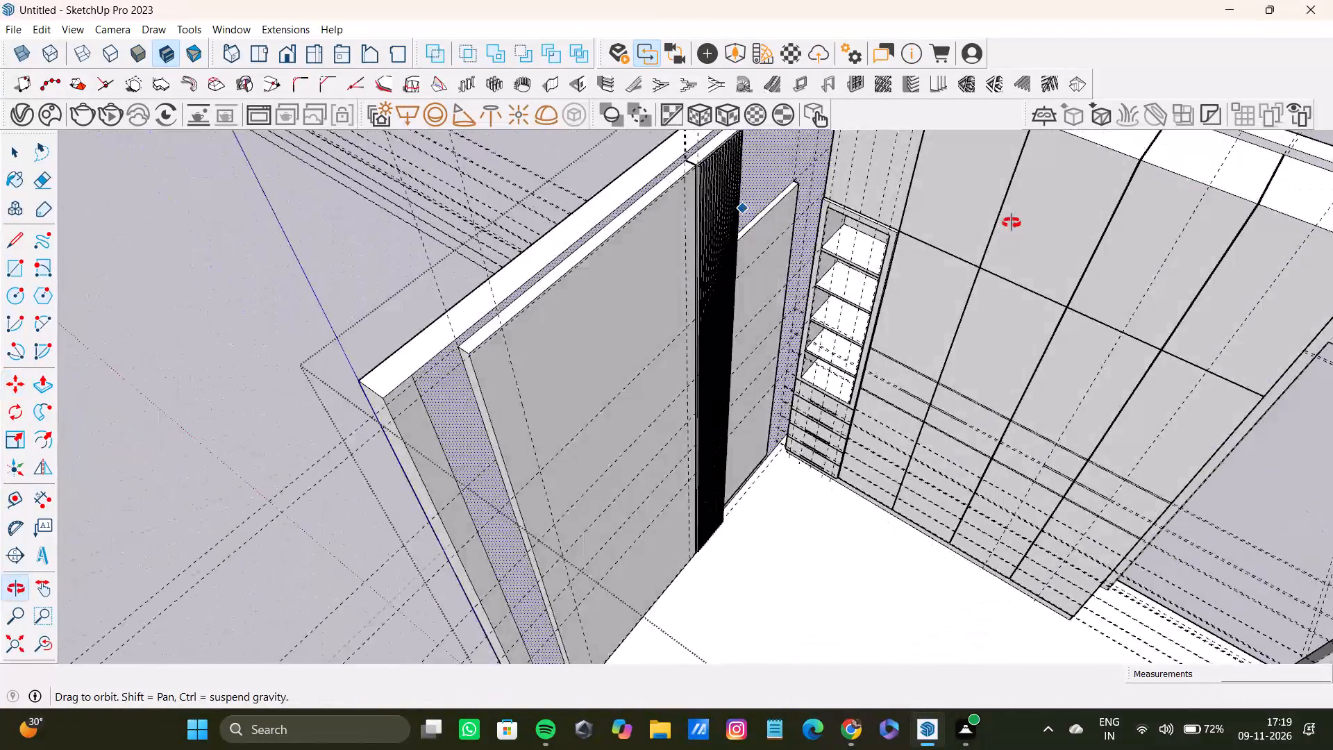
middle_drag(1012, 223, 988, 223)
scroll(505, 210, down, 8)
middle_drag(635, 317, 617, 149)
scroll(635, 317, up, 1)
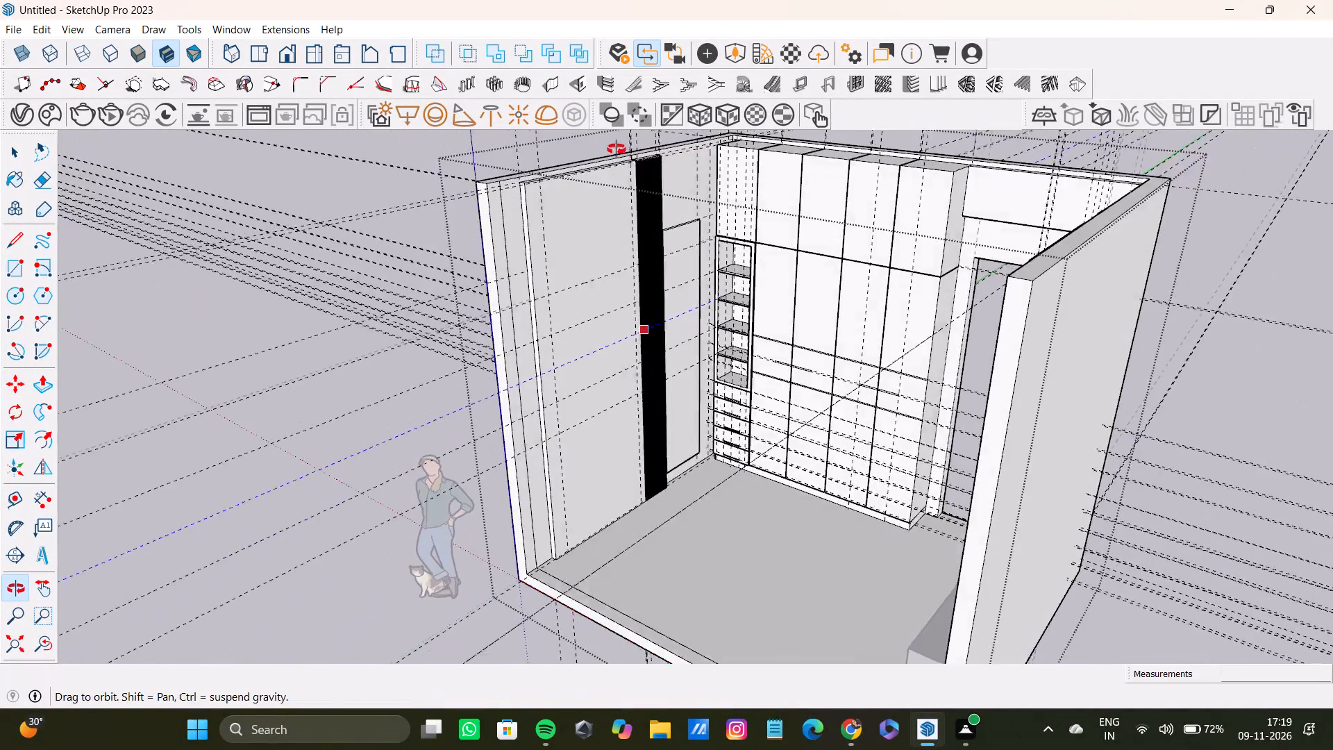
middle_drag(617, 149, 611, 142)
scroll(537, 286, up, 4)
middle_drag(542, 278, 554, 178)
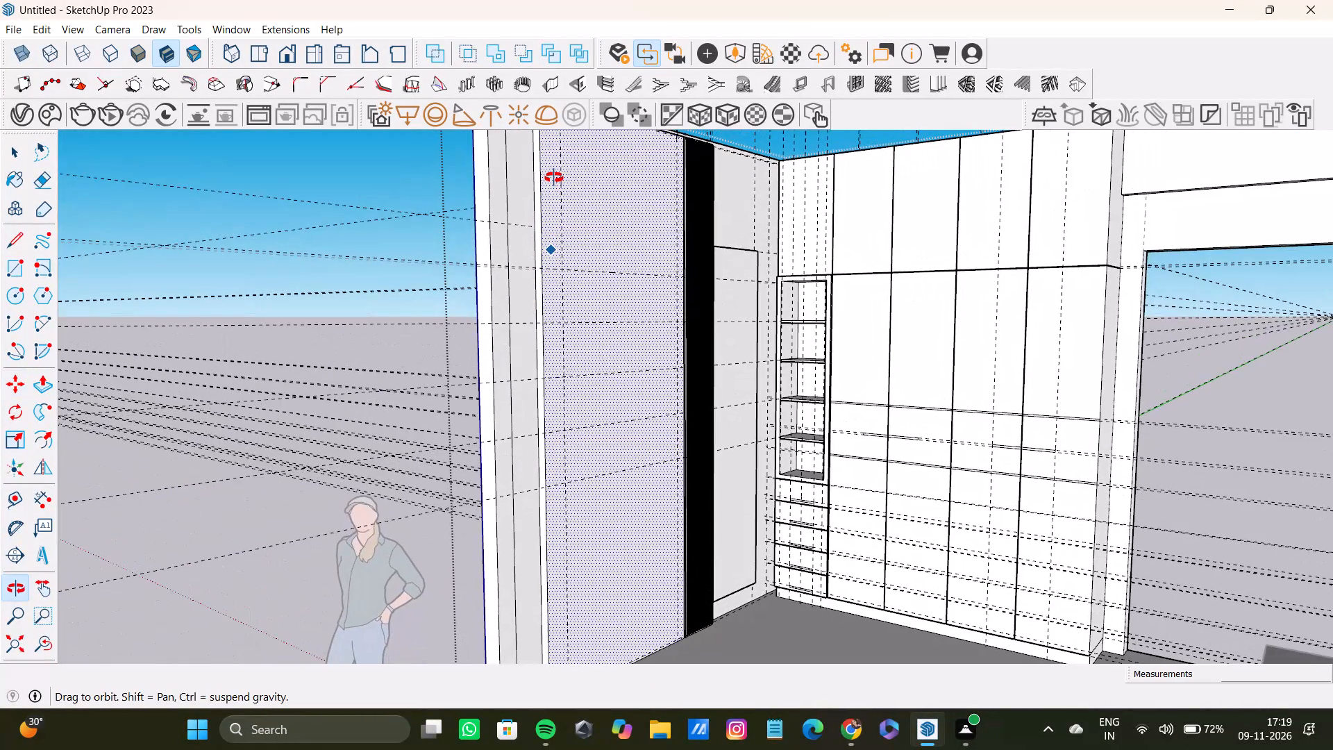
middle_drag(554, 178, 581, 278)
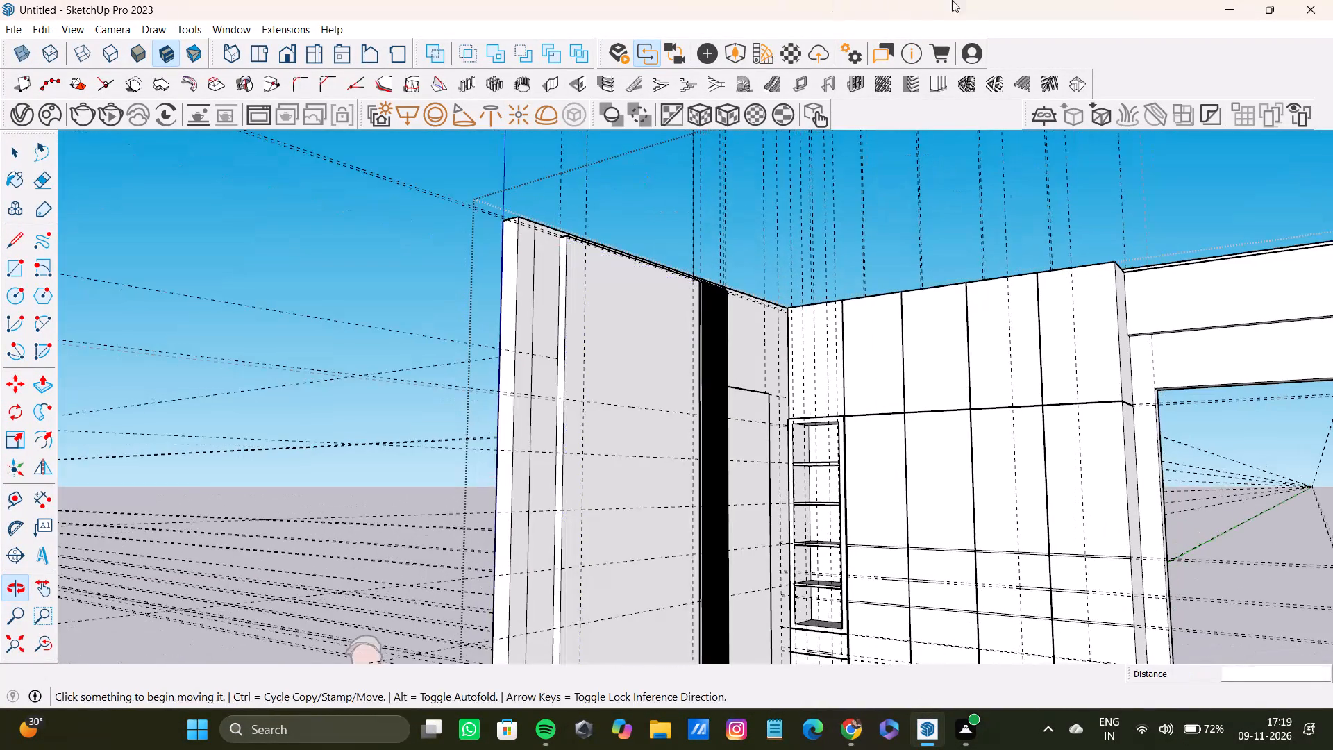
Delete the vertical guide on the wide panel's face beside the slatted panel.
shift+middle_drag(632, 417, 519, 445)
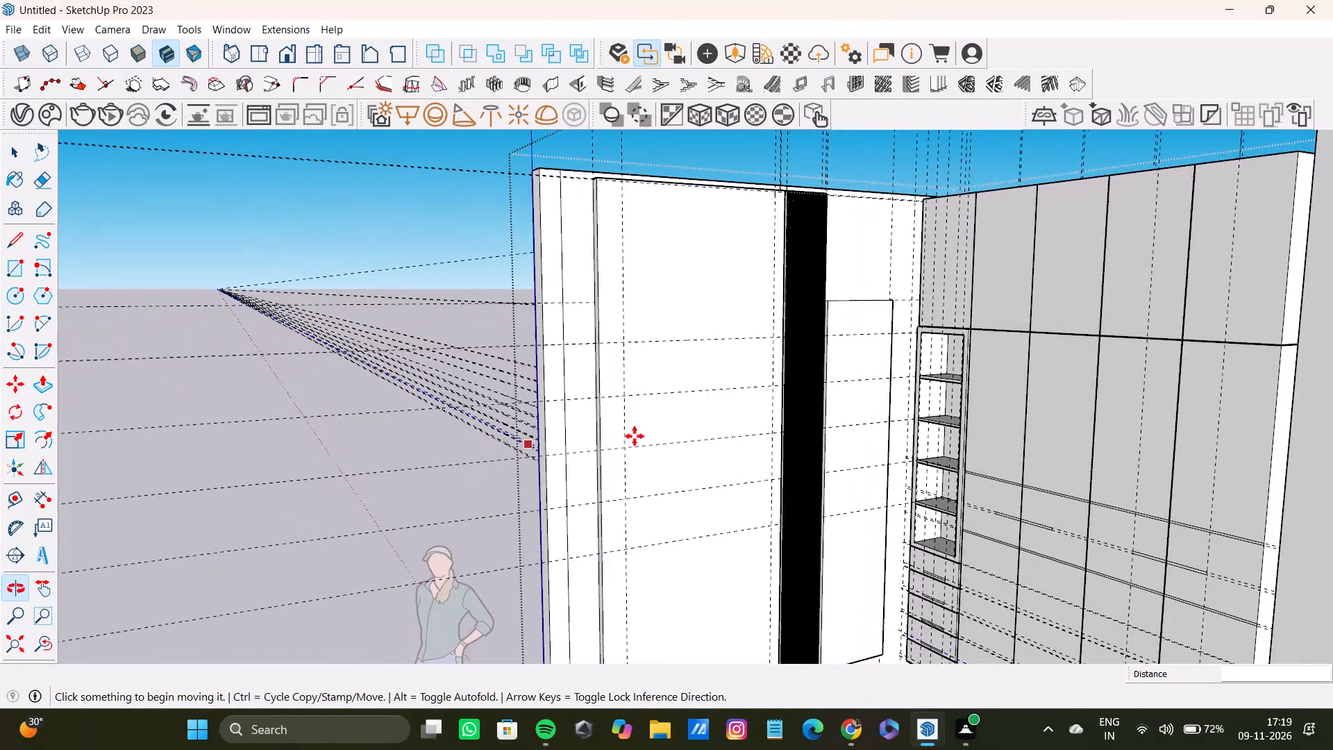
middle_drag(771, 356, 512, 526)
scroll(796, 308, up, 8)
key(space)
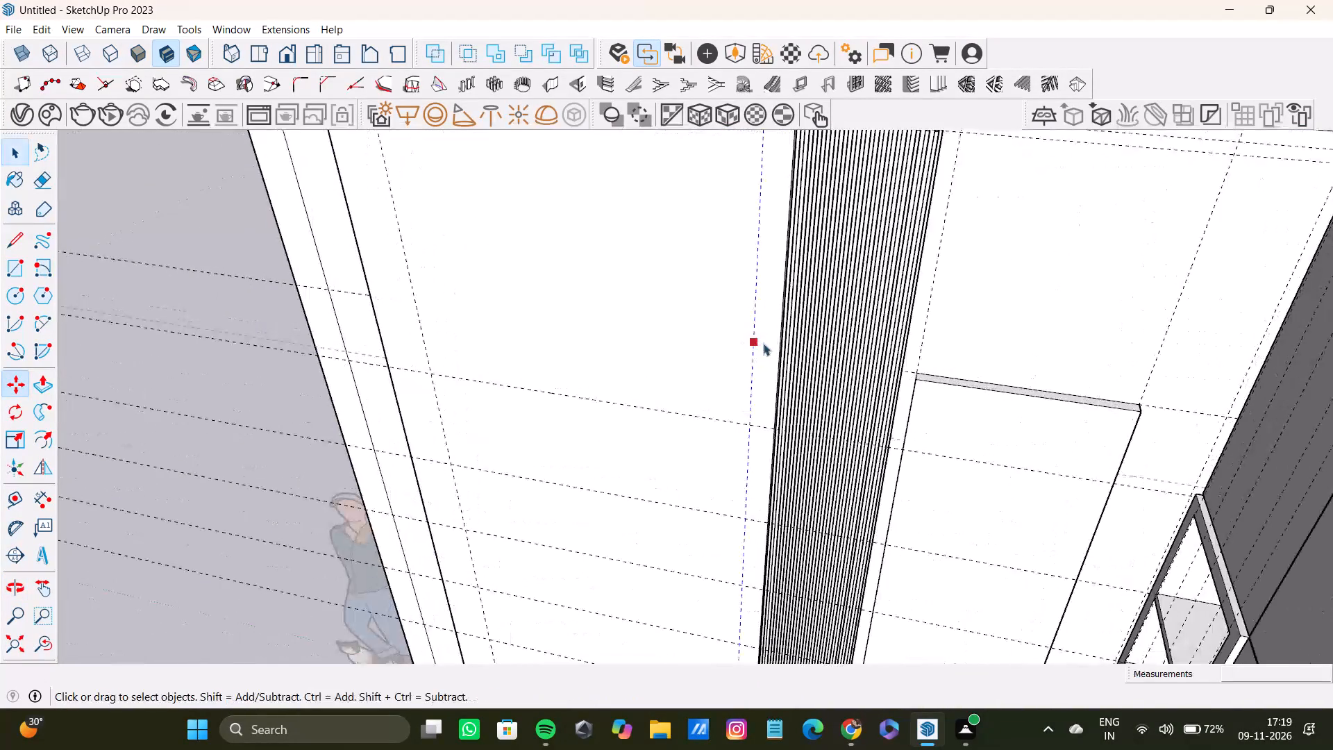
click(753, 390)
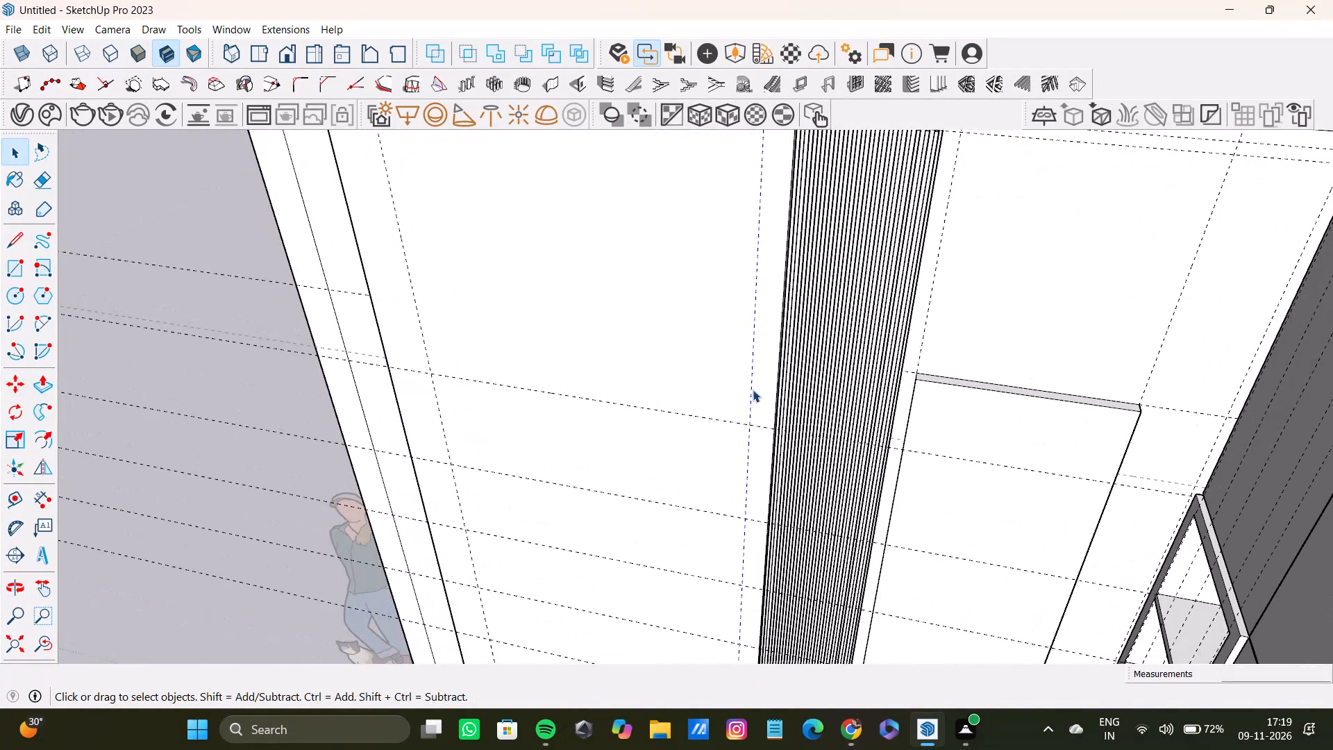
key(Delete)
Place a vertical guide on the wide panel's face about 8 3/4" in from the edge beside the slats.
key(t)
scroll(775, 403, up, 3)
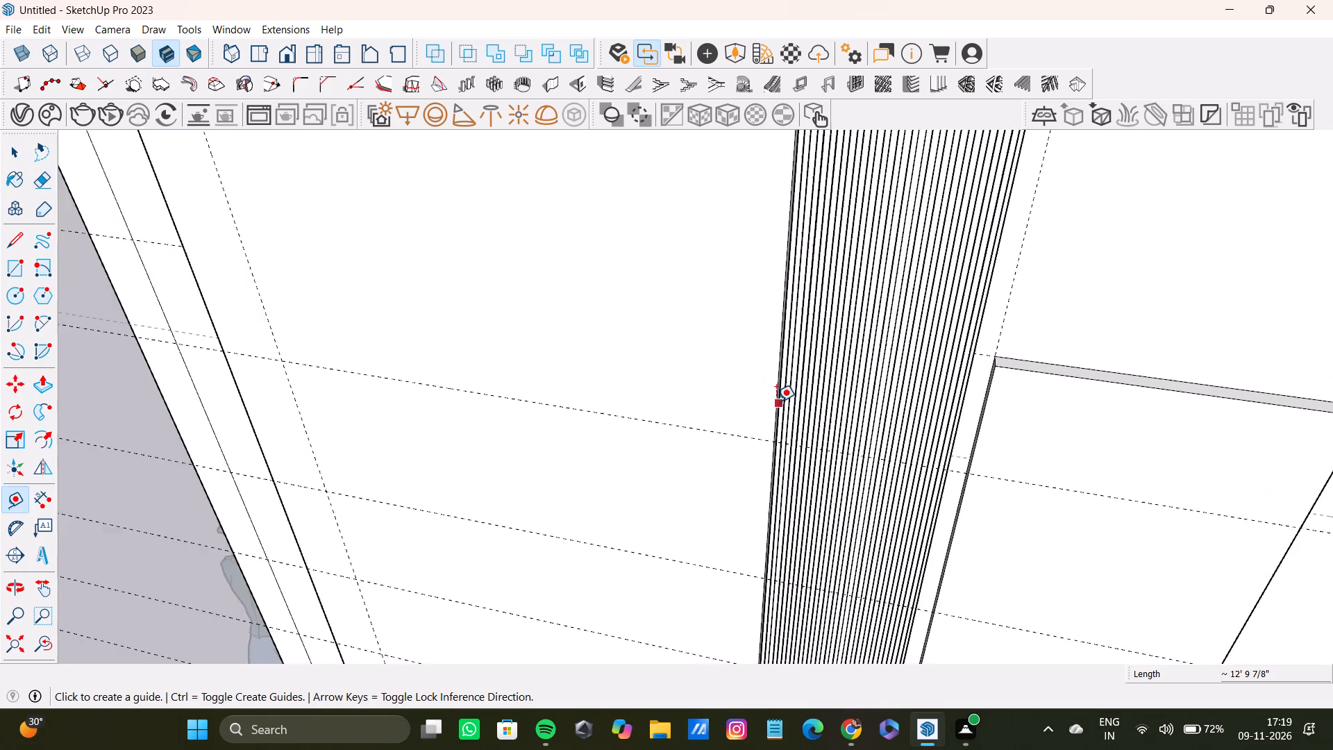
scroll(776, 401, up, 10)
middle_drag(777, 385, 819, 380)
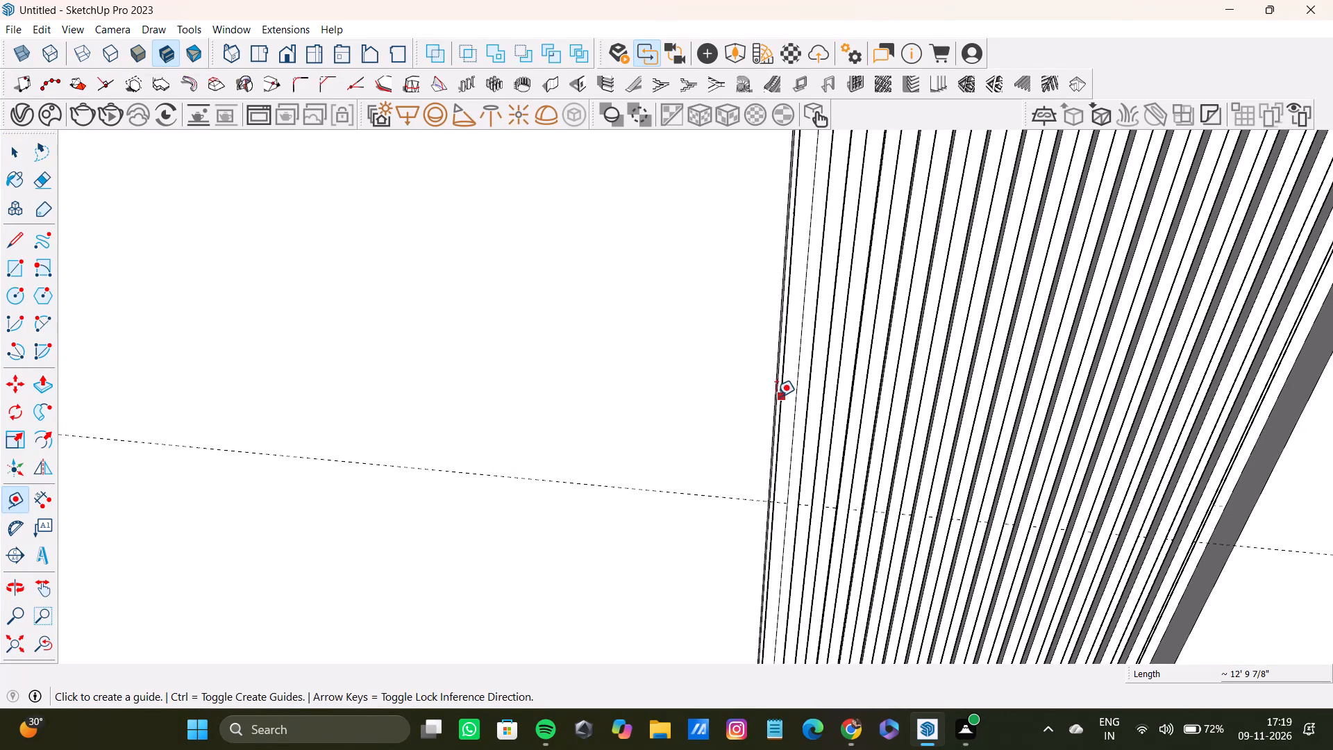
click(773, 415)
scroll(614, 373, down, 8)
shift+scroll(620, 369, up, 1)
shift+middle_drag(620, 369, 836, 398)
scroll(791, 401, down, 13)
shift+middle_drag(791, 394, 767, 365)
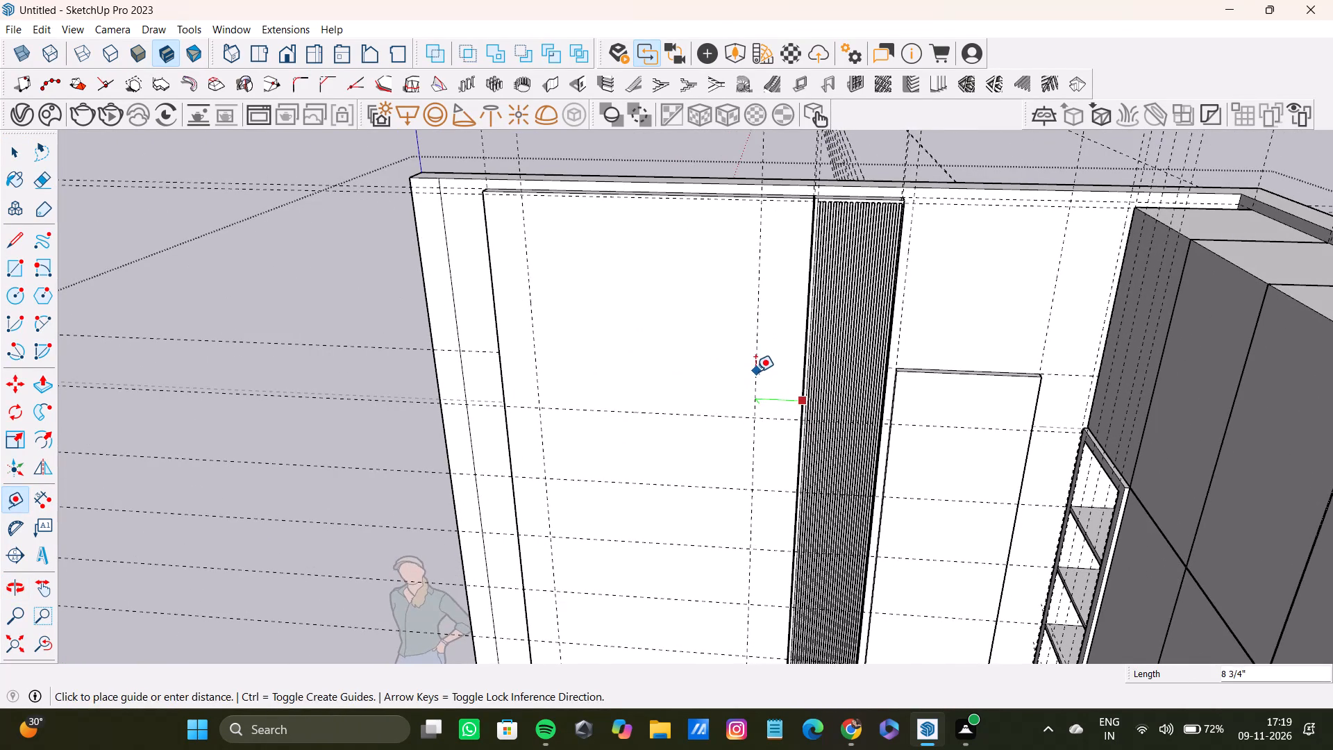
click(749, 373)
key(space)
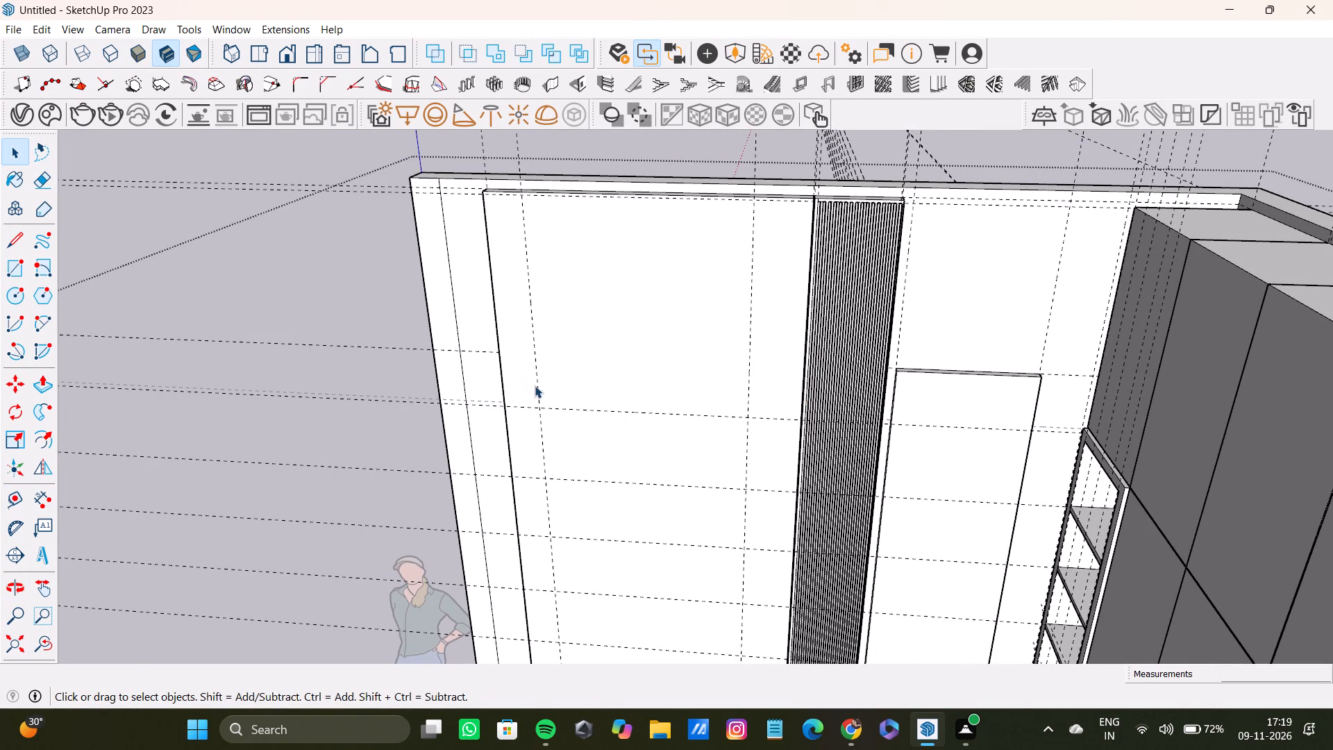
Delete the existing vertical guide near the wide panel's edge opposite the slats.
click(537, 388)
key(Delete)
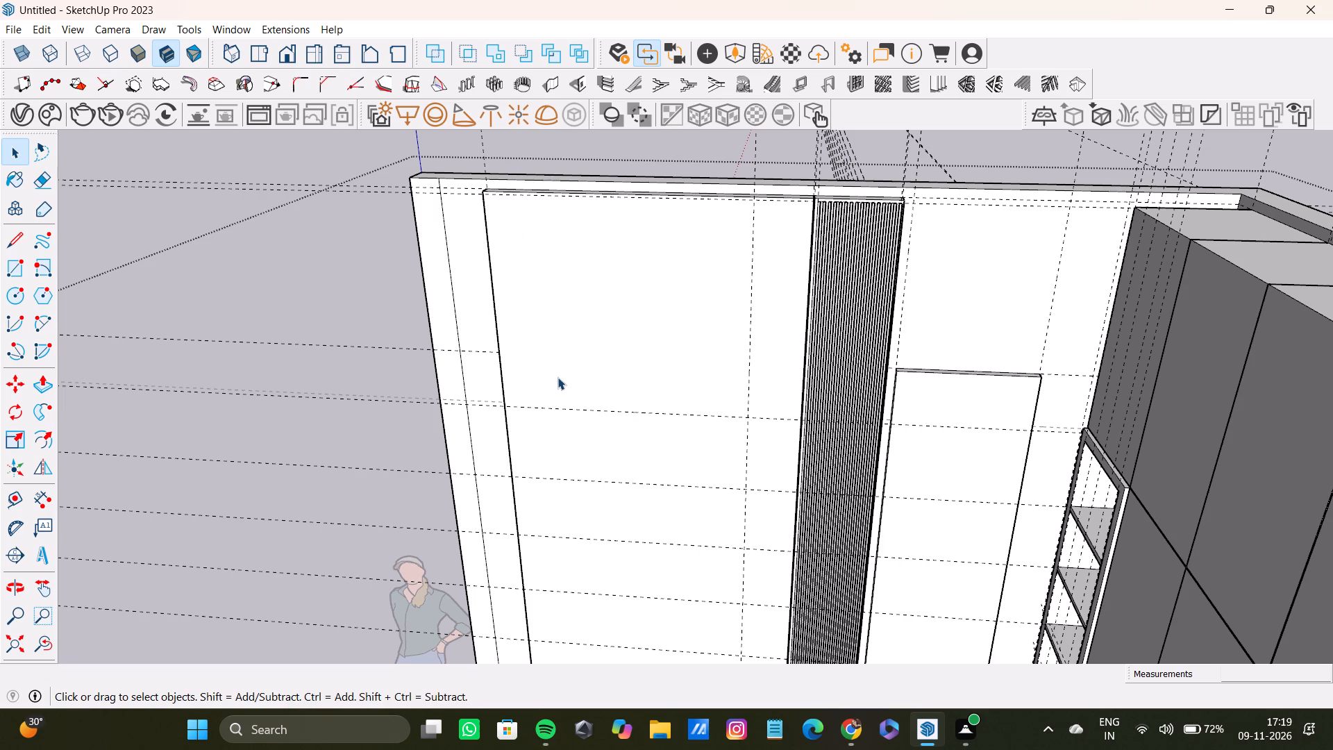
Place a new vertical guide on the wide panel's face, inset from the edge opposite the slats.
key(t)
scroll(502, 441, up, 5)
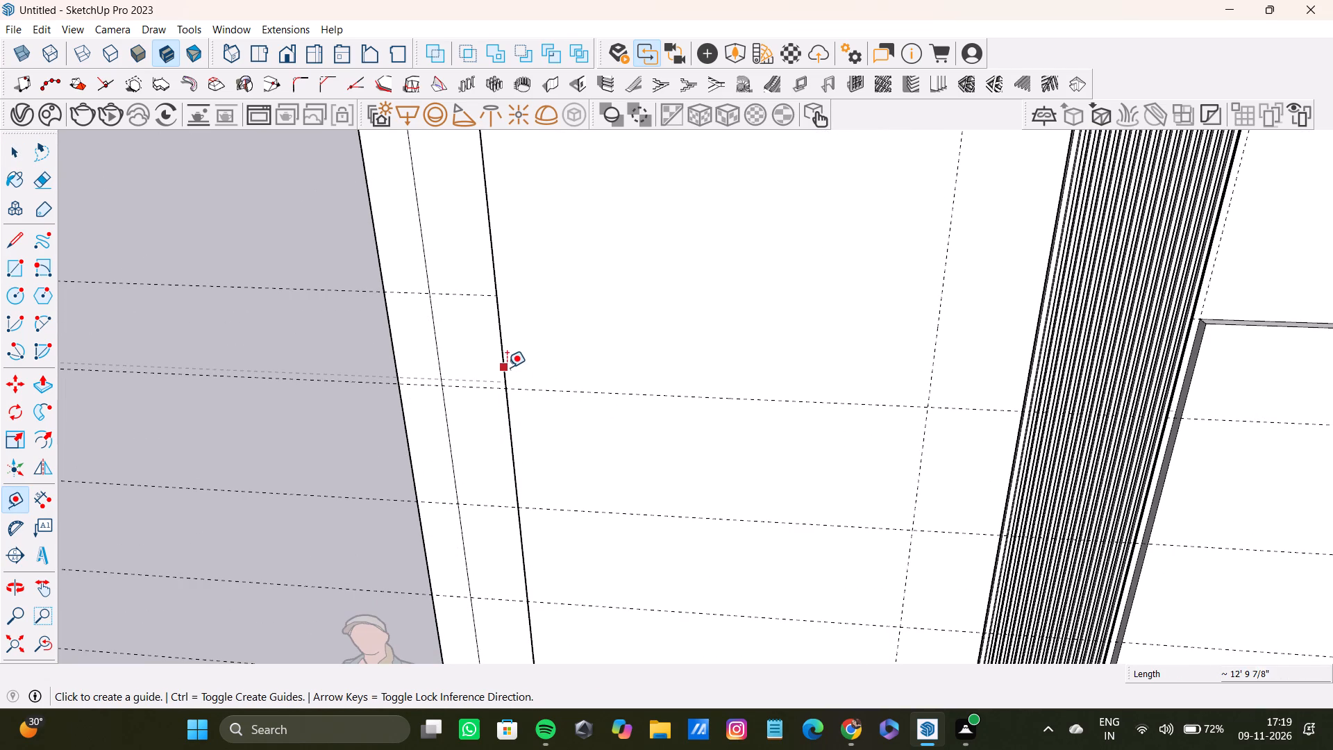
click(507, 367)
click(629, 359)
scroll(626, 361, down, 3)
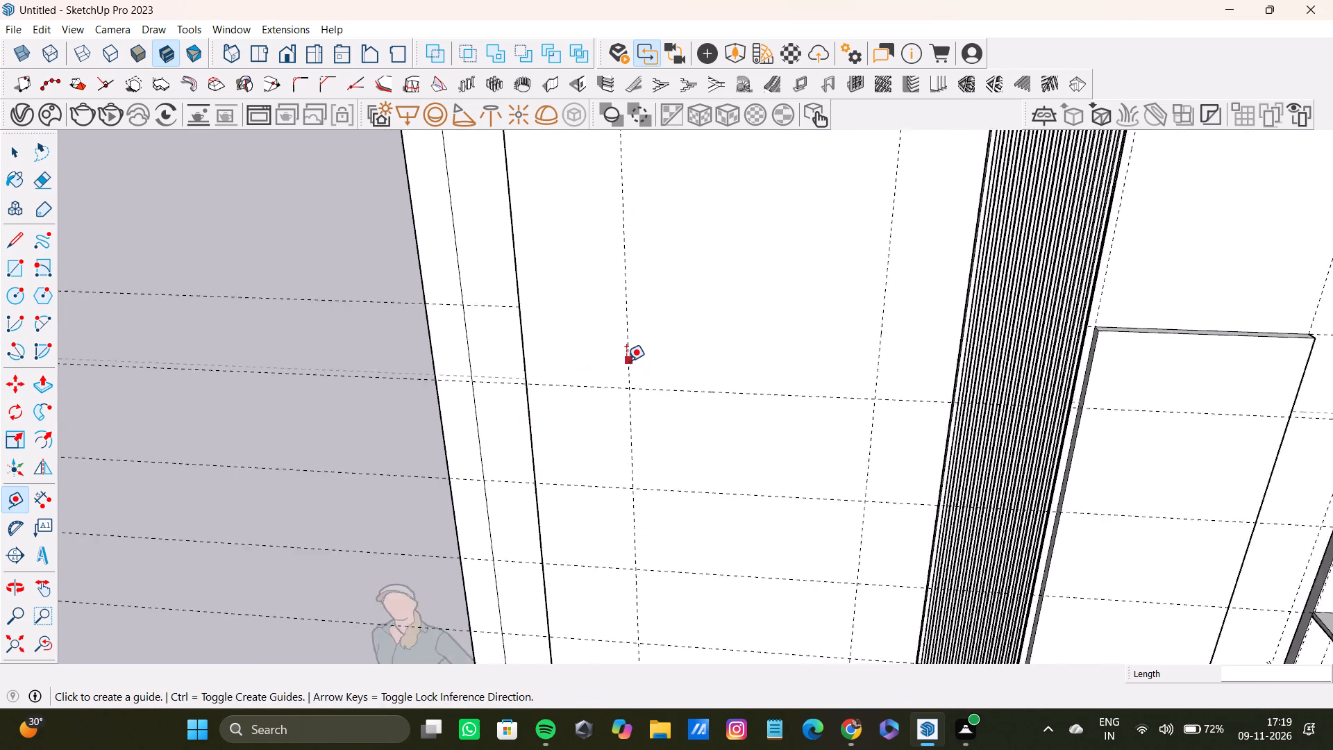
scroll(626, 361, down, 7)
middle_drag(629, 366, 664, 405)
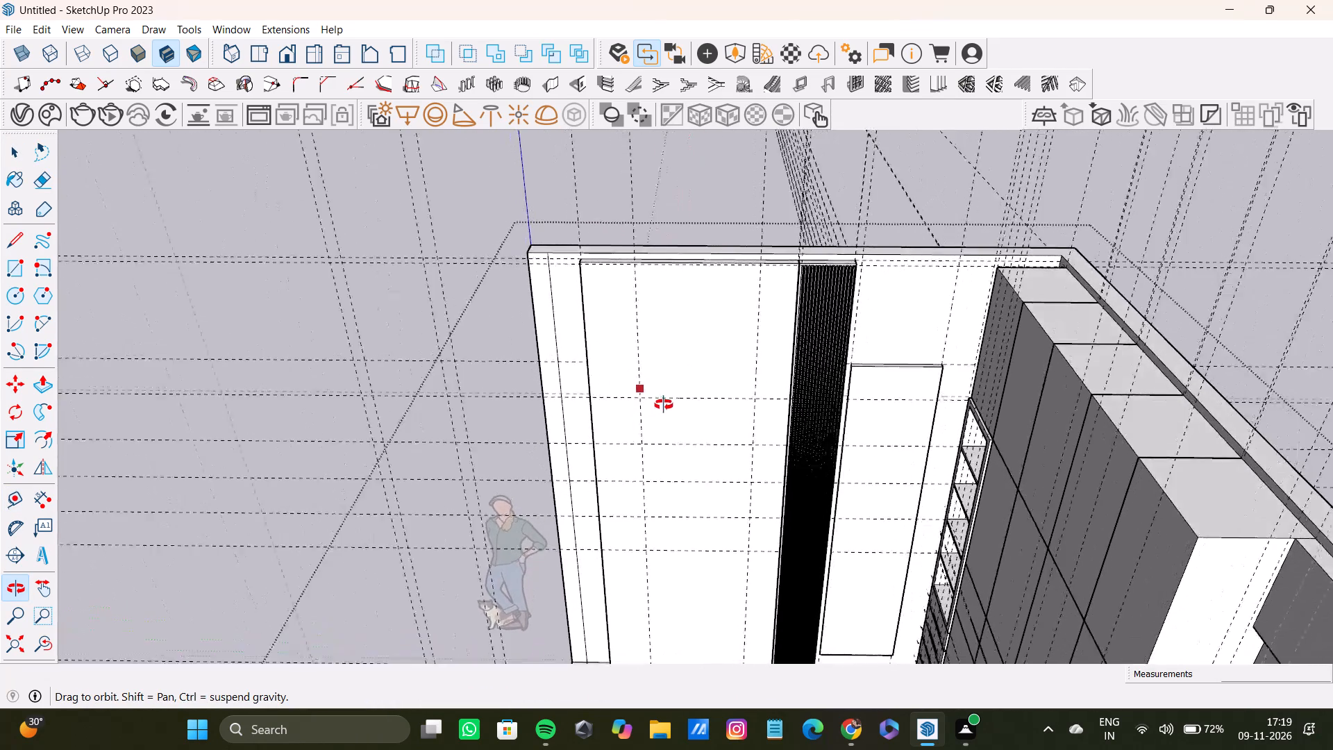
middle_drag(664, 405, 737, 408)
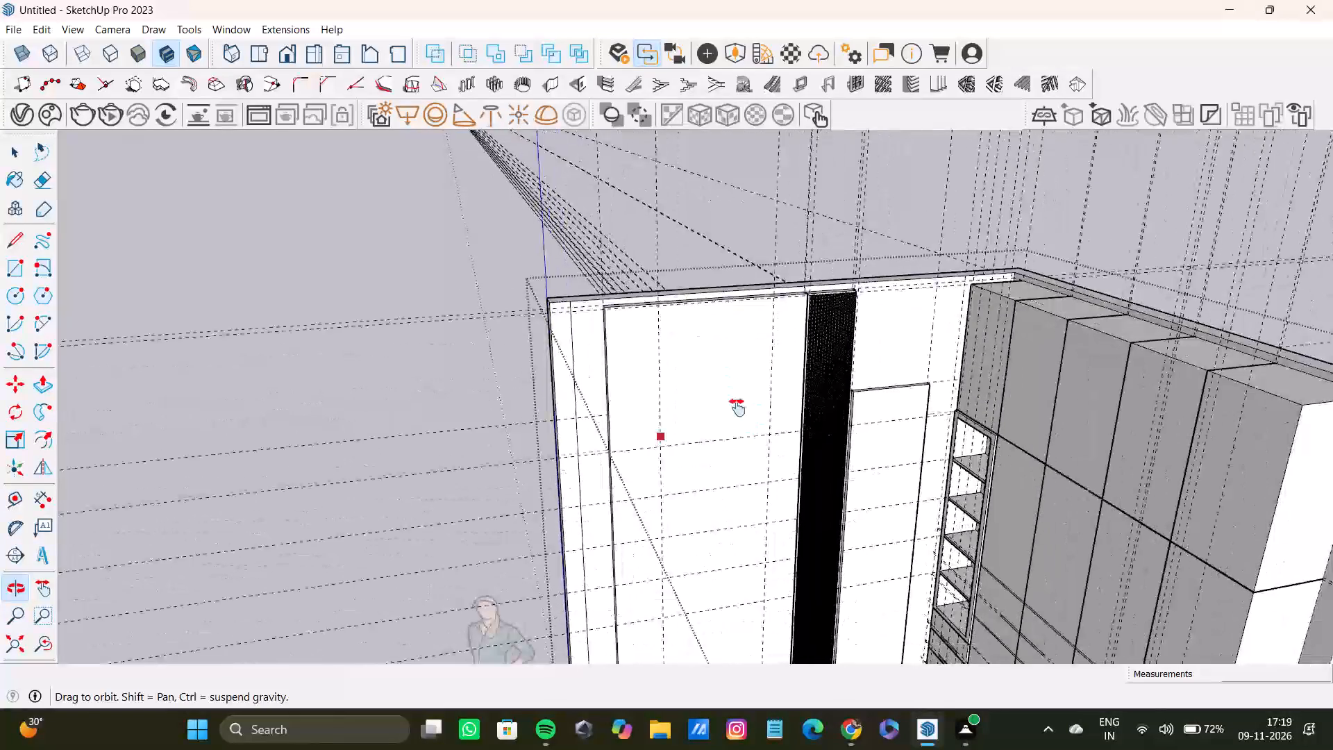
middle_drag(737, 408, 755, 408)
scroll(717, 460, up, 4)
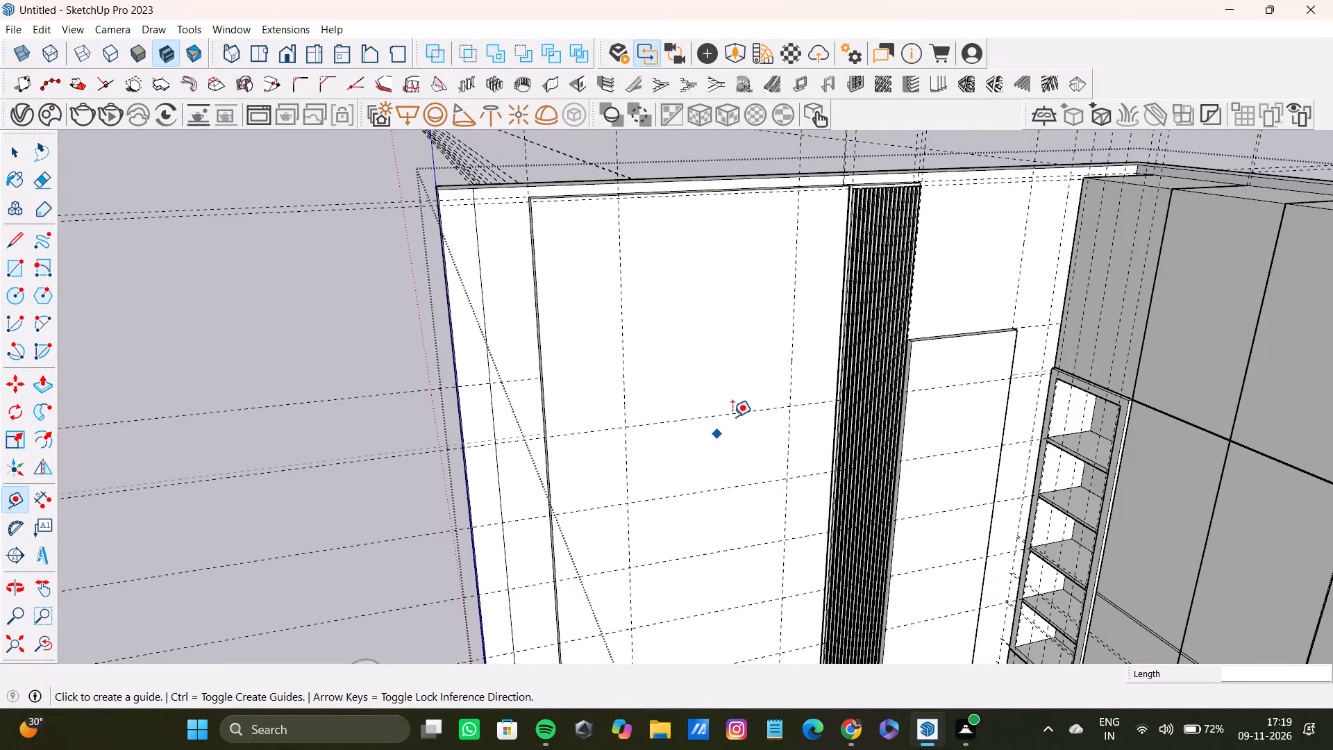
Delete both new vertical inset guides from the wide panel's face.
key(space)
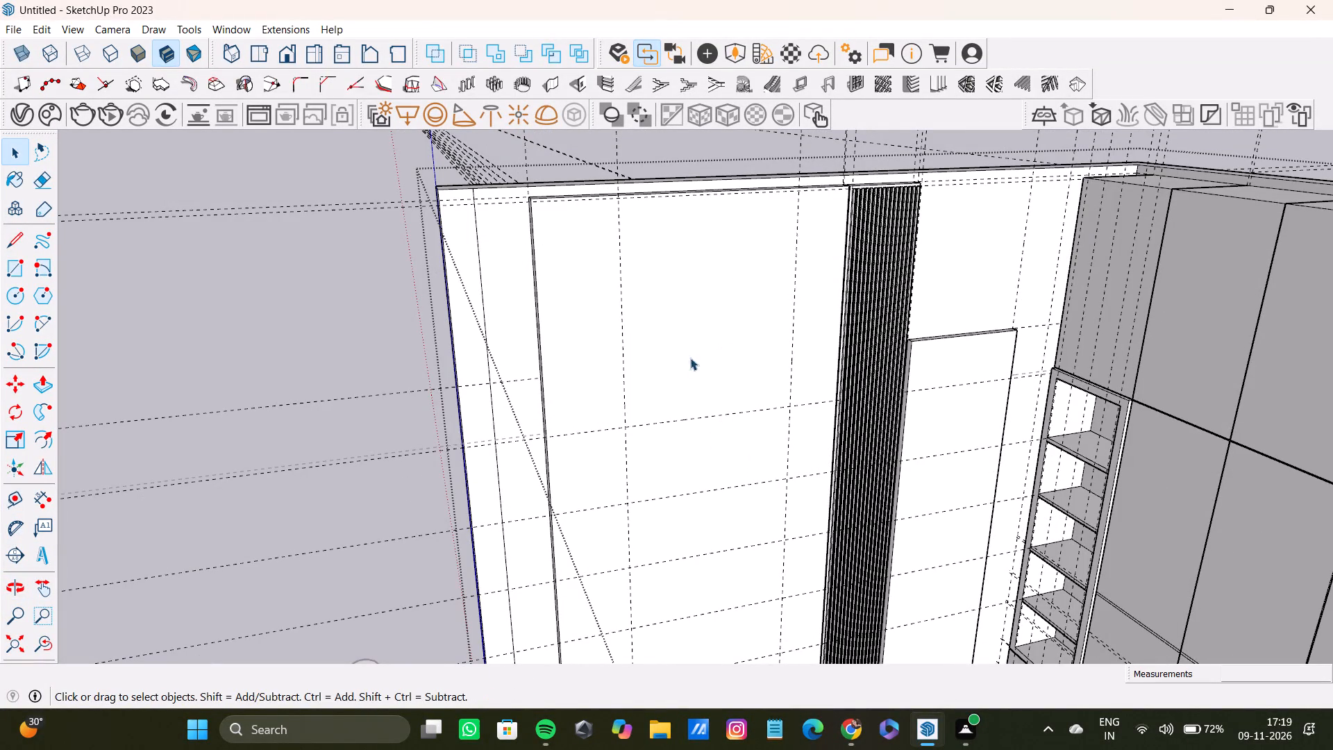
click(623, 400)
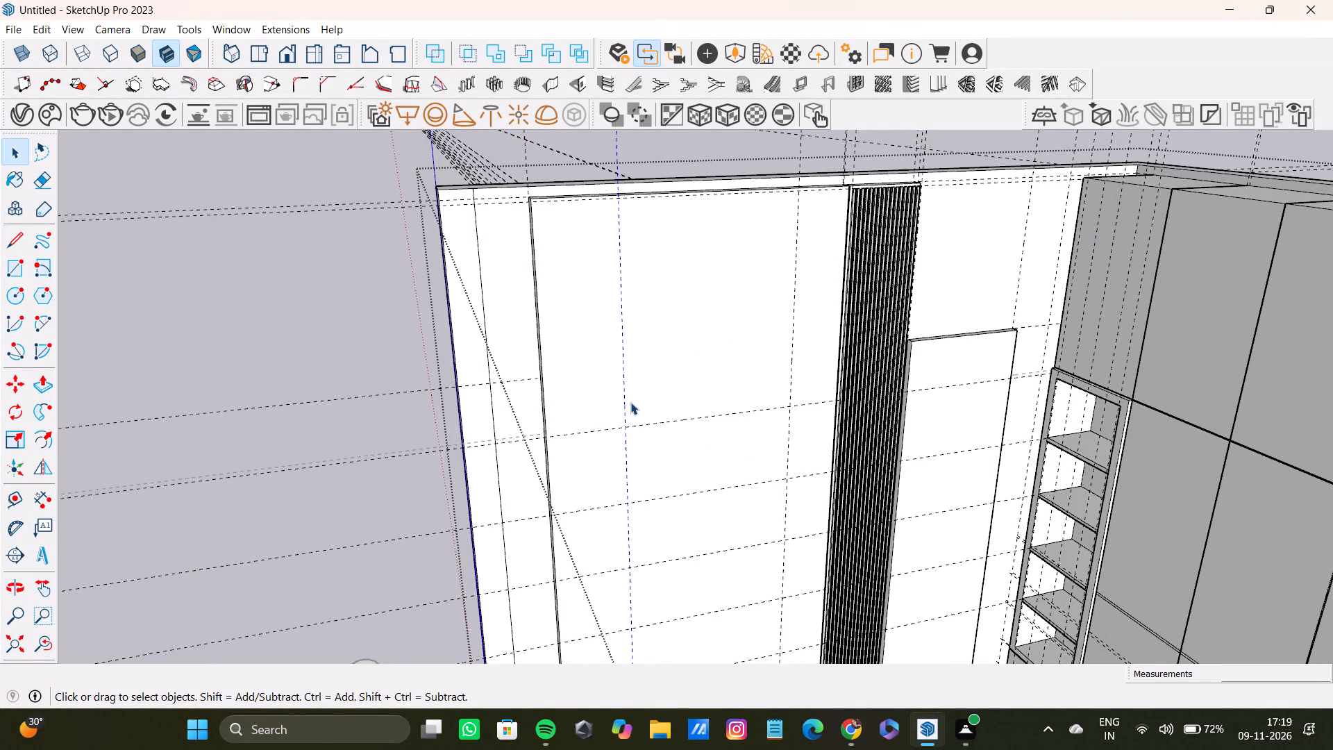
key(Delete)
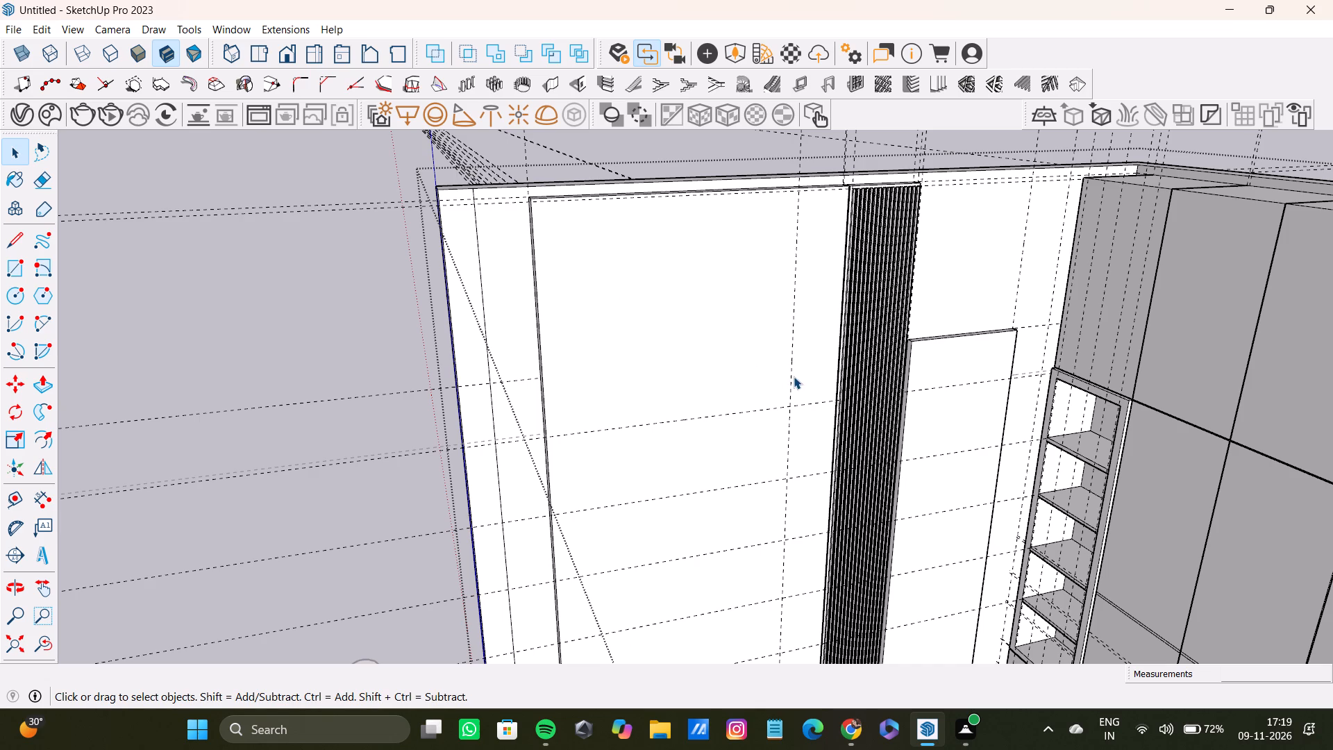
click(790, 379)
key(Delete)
Place vertical guides on the wide panel about 5 7/16" in from its outer edge and 5 5/16" in from the slatted side.
key(t)
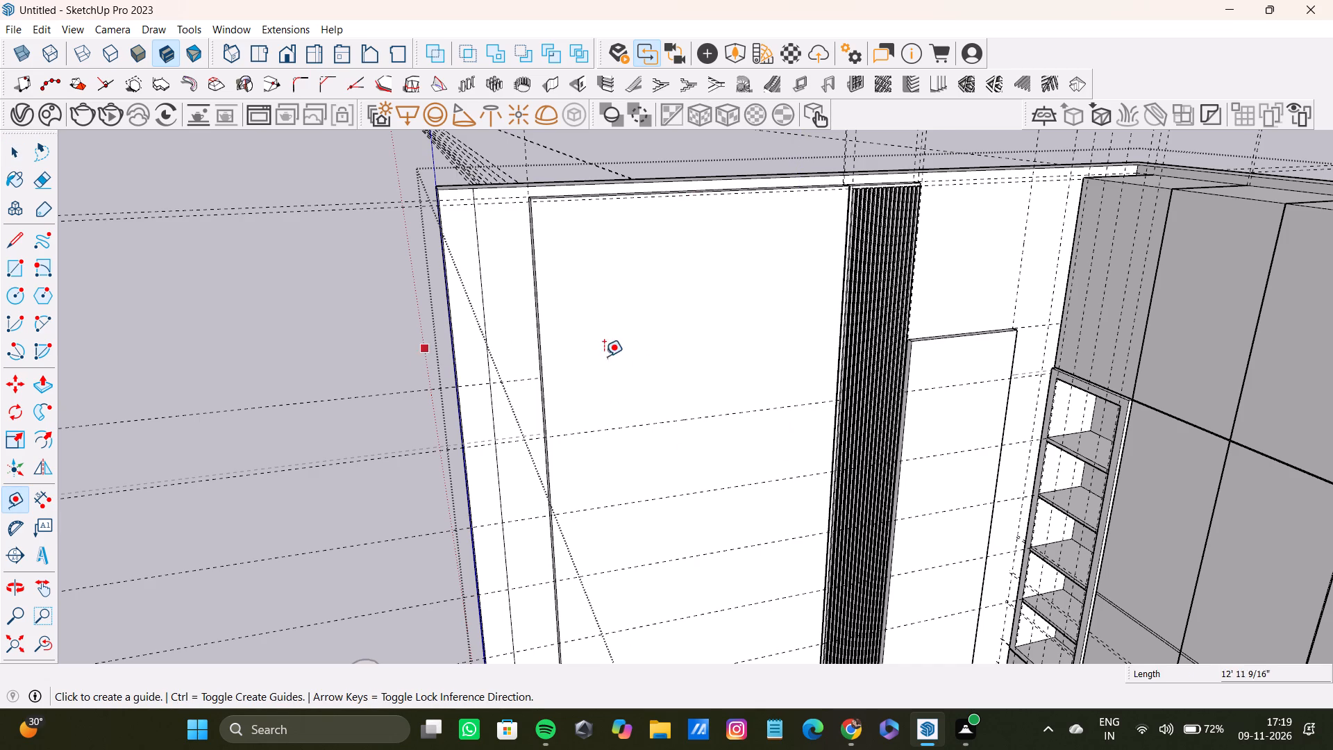
scroll(587, 375, up, 3)
drag(528, 374, 537, 372)
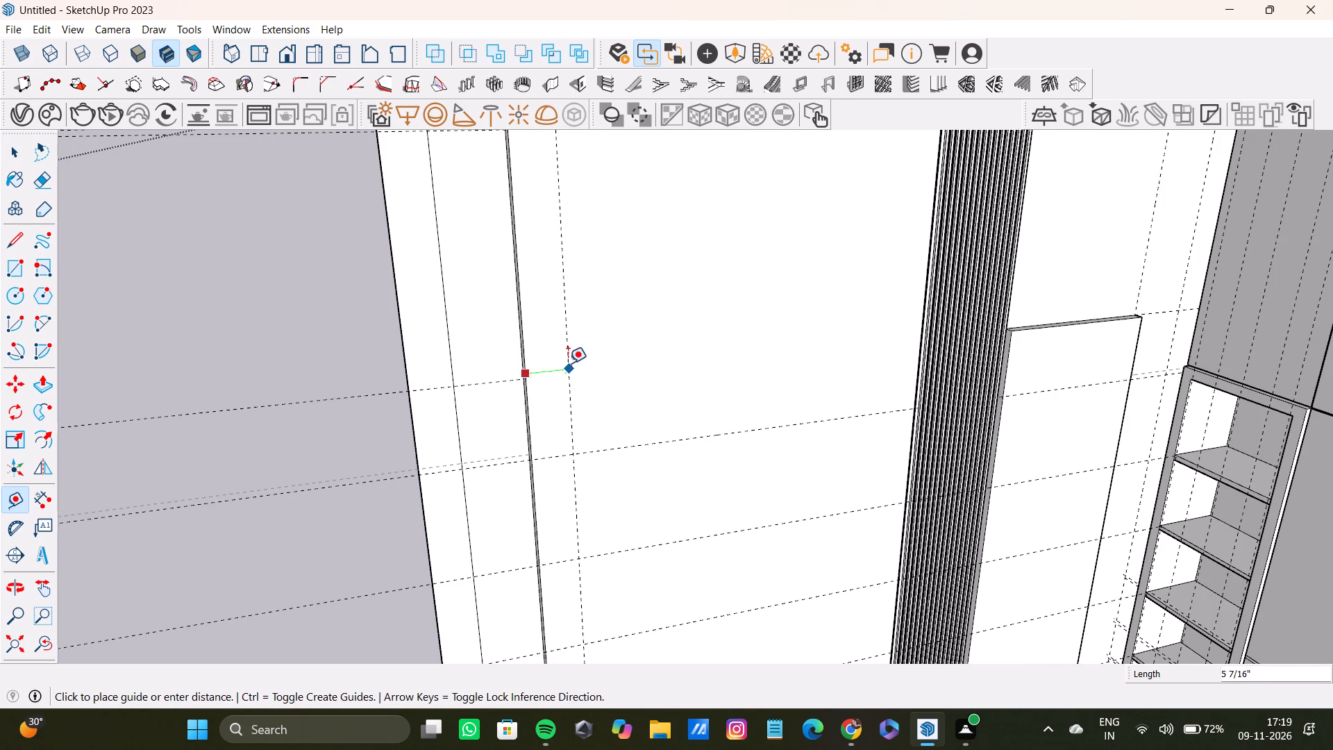
click(568, 363)
scroll(855, 383, up, 5)
middle_drag(862, 369, 777, 383)
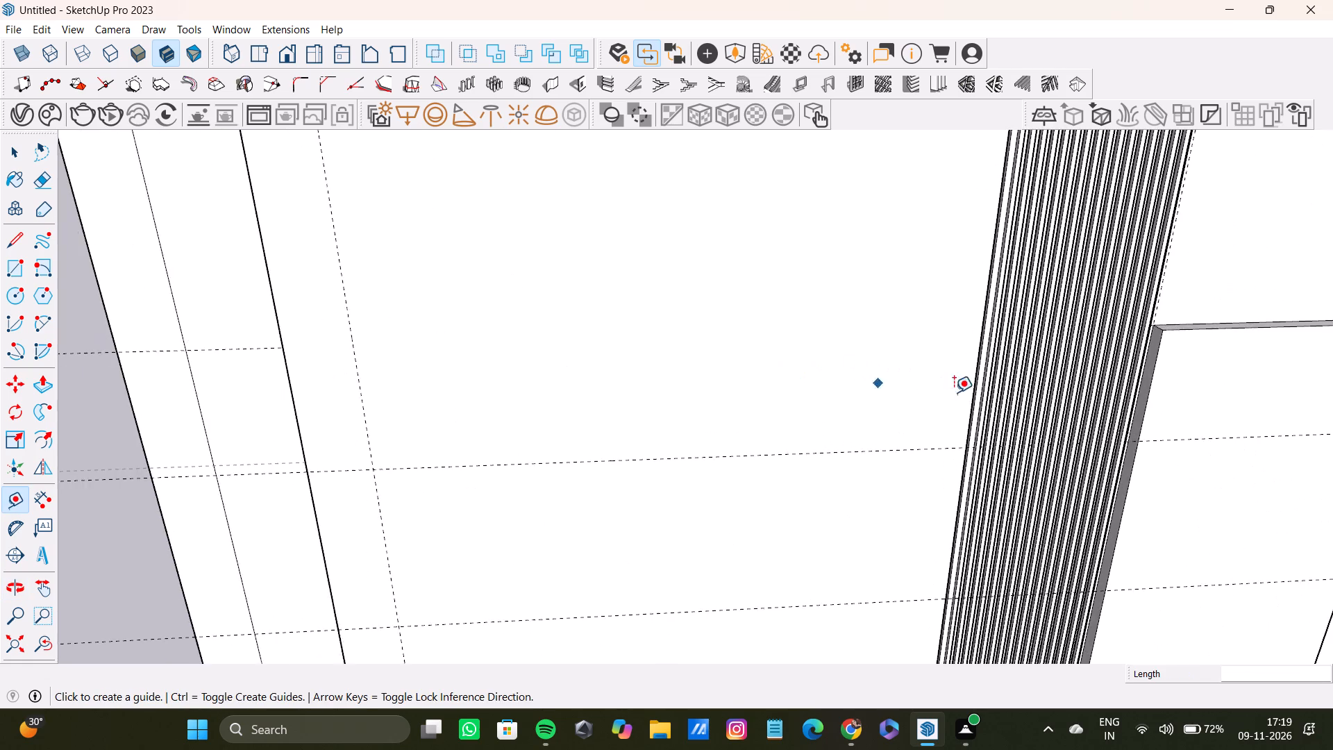
scroll(955, 392, up, 2)
click(973, 392)
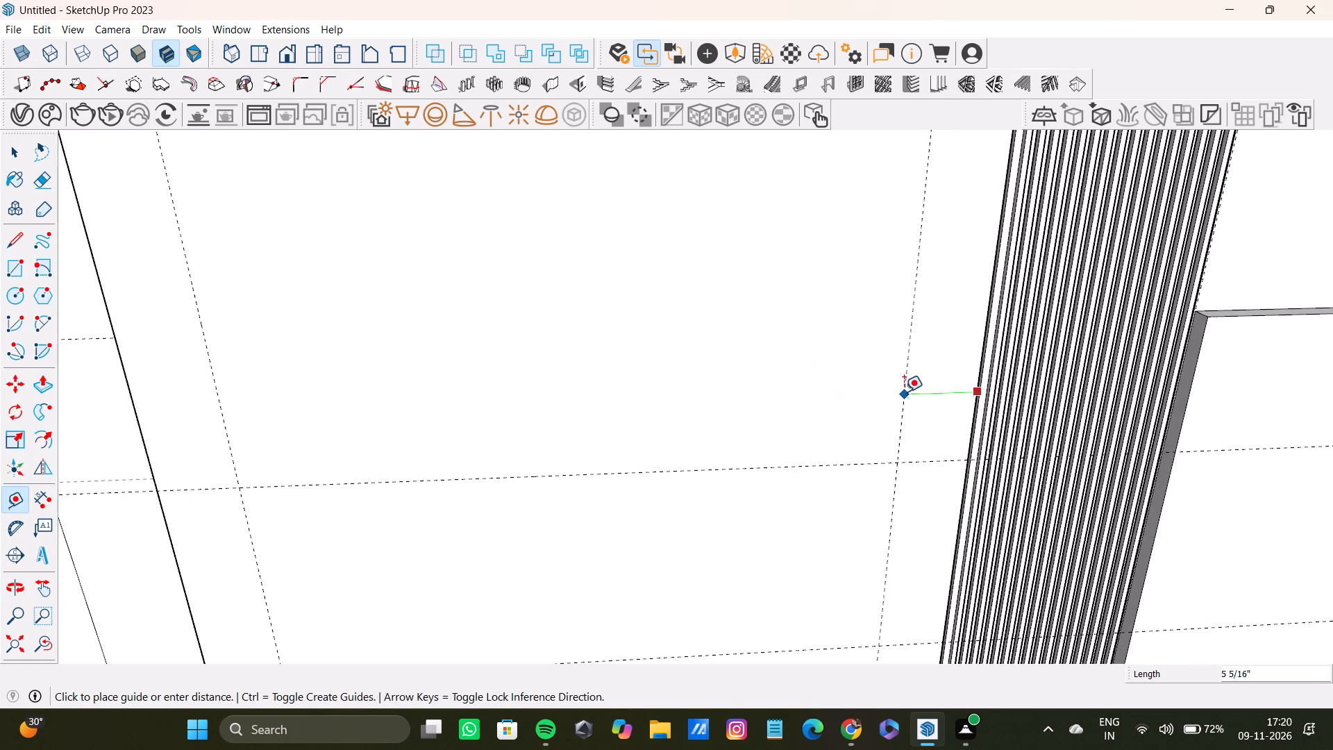
click(904, 392)
Place a horizontal guide on the wide panel about 1' 9" below its top edge.
scroll(762, 348, down, 13)
middle_drag(733, 349, 939, 292)
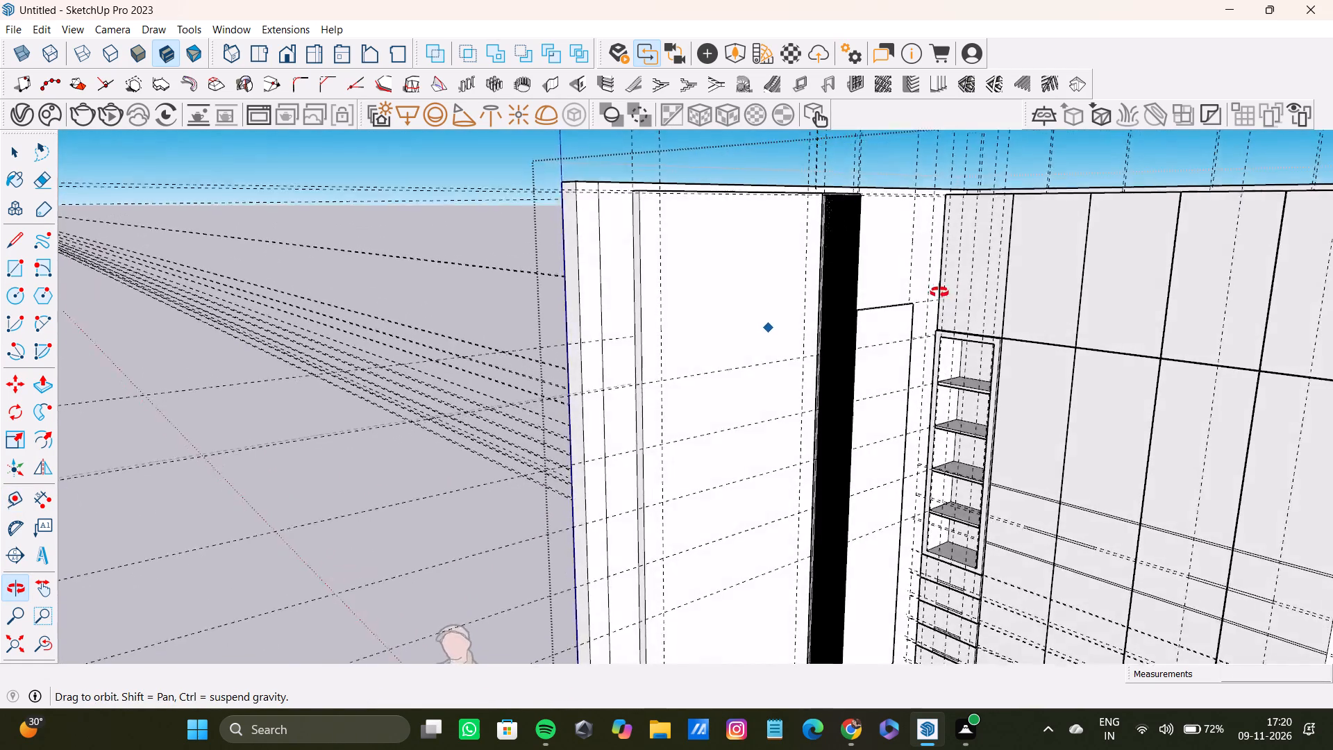
middle_drag(939, 292, 932, 291)
scroll(776, 224, up, 7)
click(639, 171)
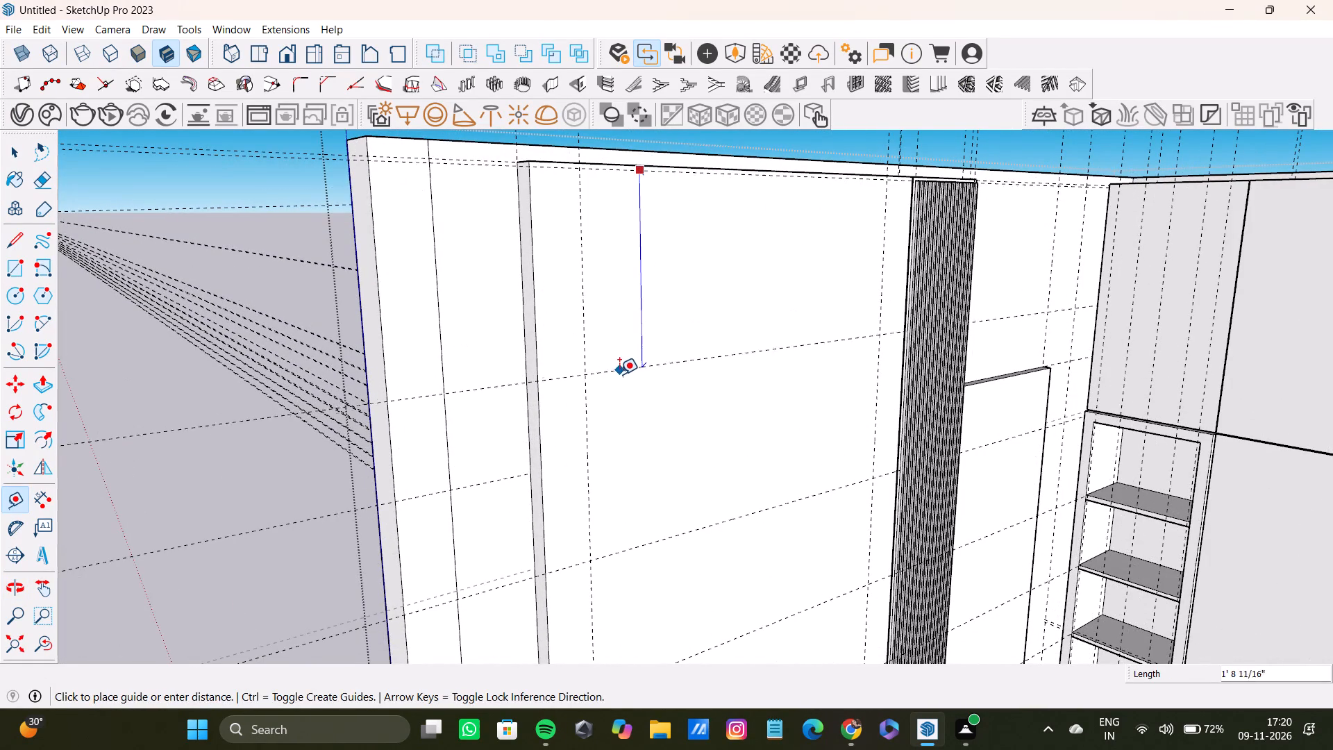
click(621, 377)
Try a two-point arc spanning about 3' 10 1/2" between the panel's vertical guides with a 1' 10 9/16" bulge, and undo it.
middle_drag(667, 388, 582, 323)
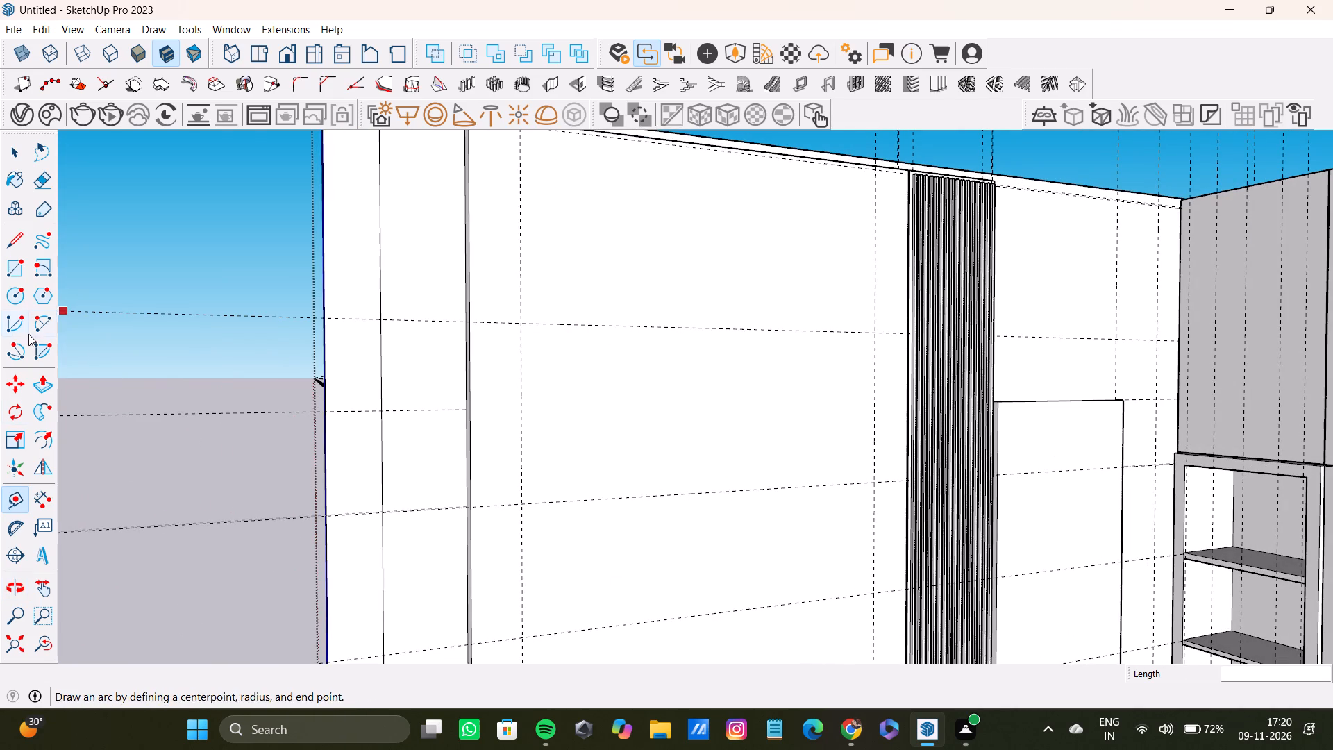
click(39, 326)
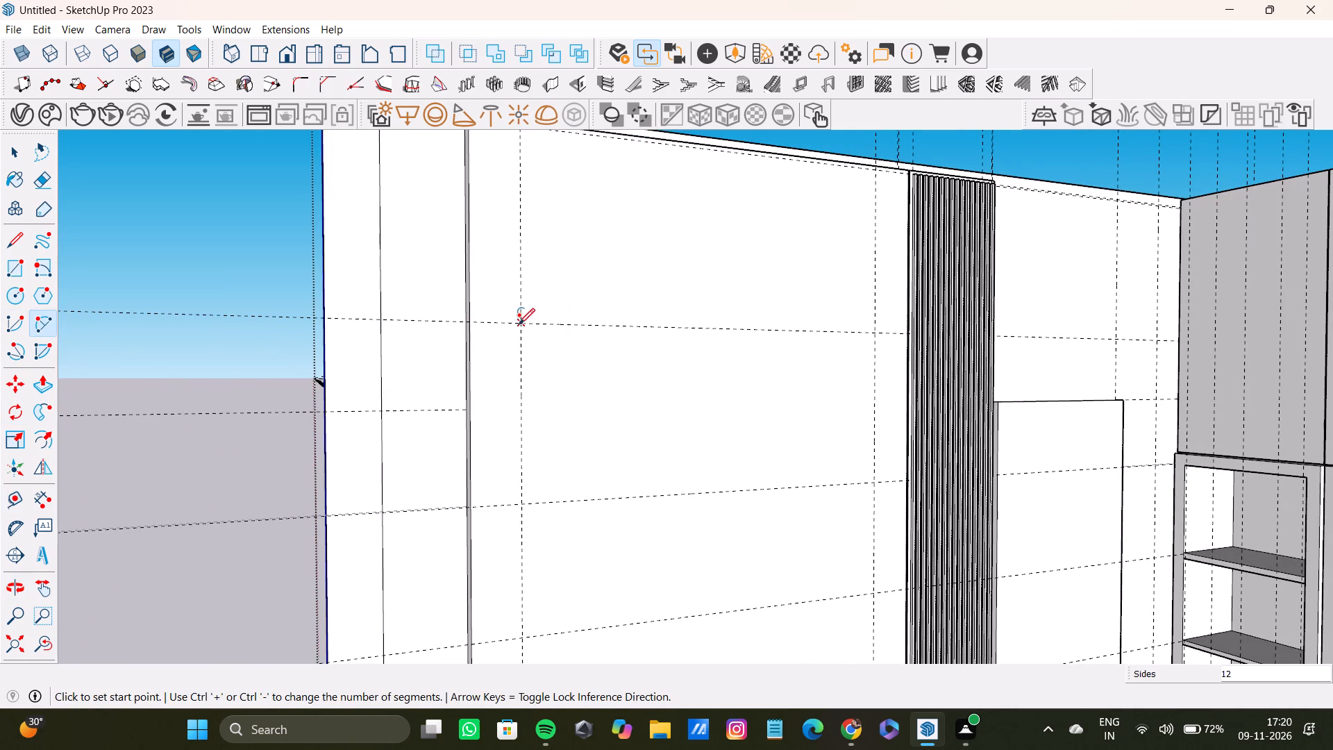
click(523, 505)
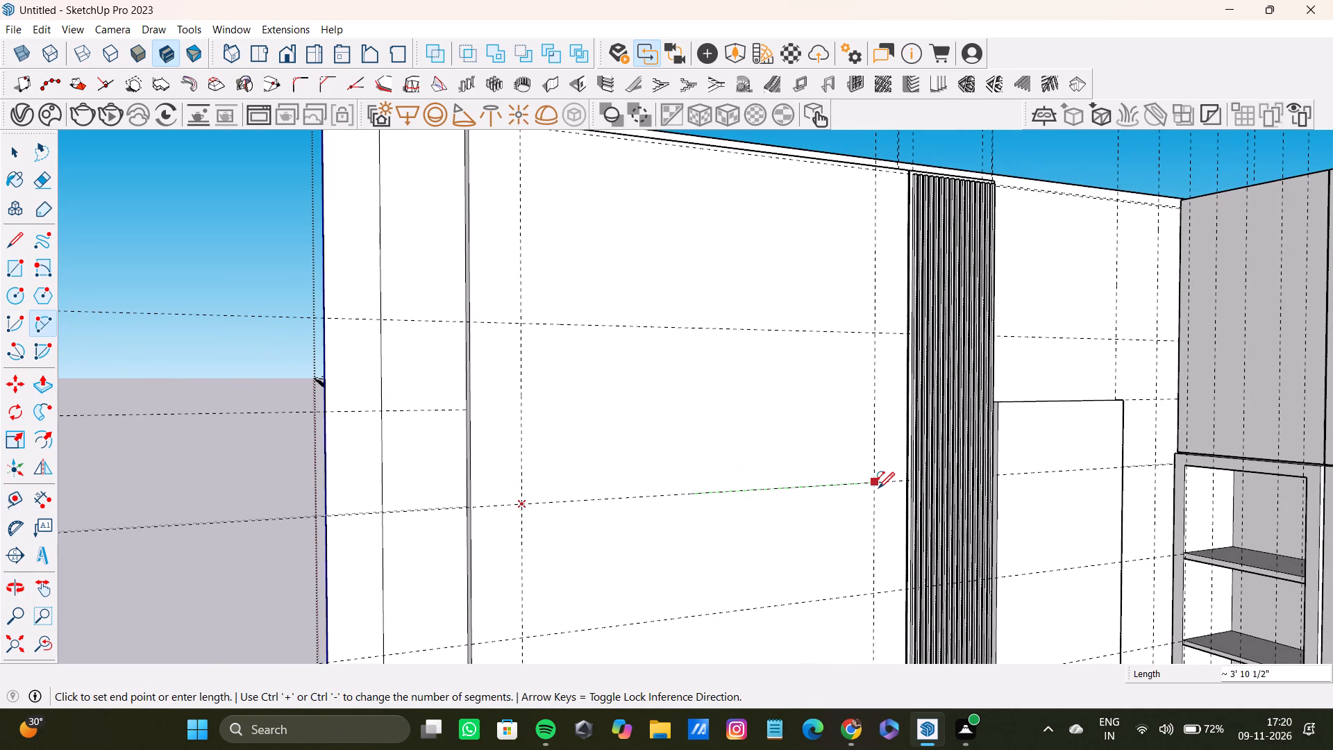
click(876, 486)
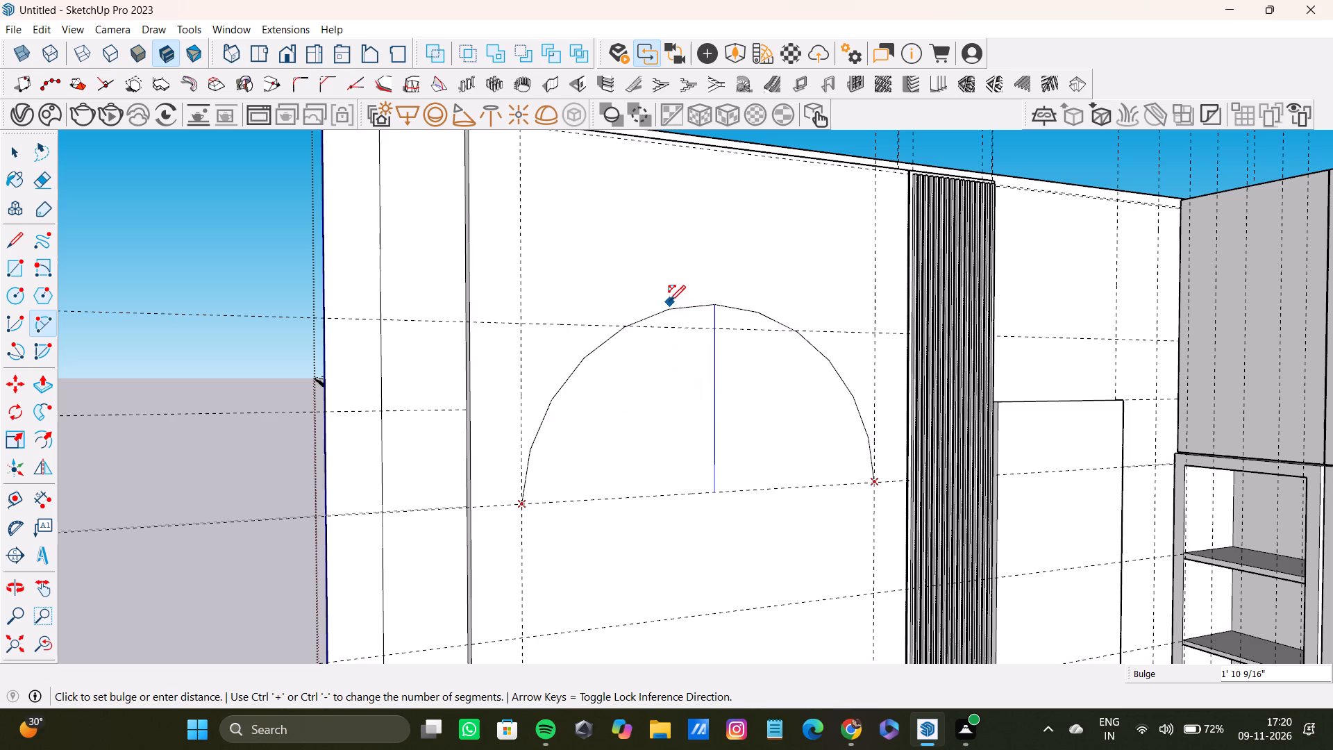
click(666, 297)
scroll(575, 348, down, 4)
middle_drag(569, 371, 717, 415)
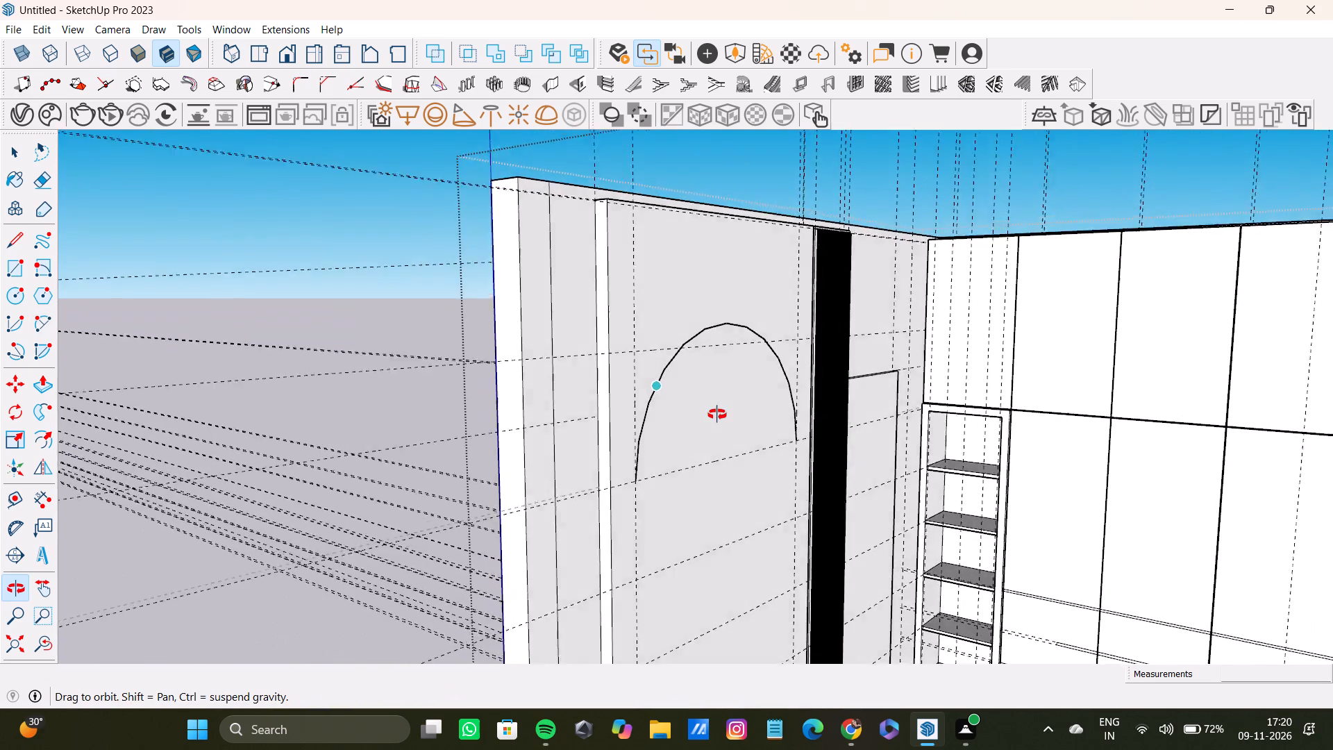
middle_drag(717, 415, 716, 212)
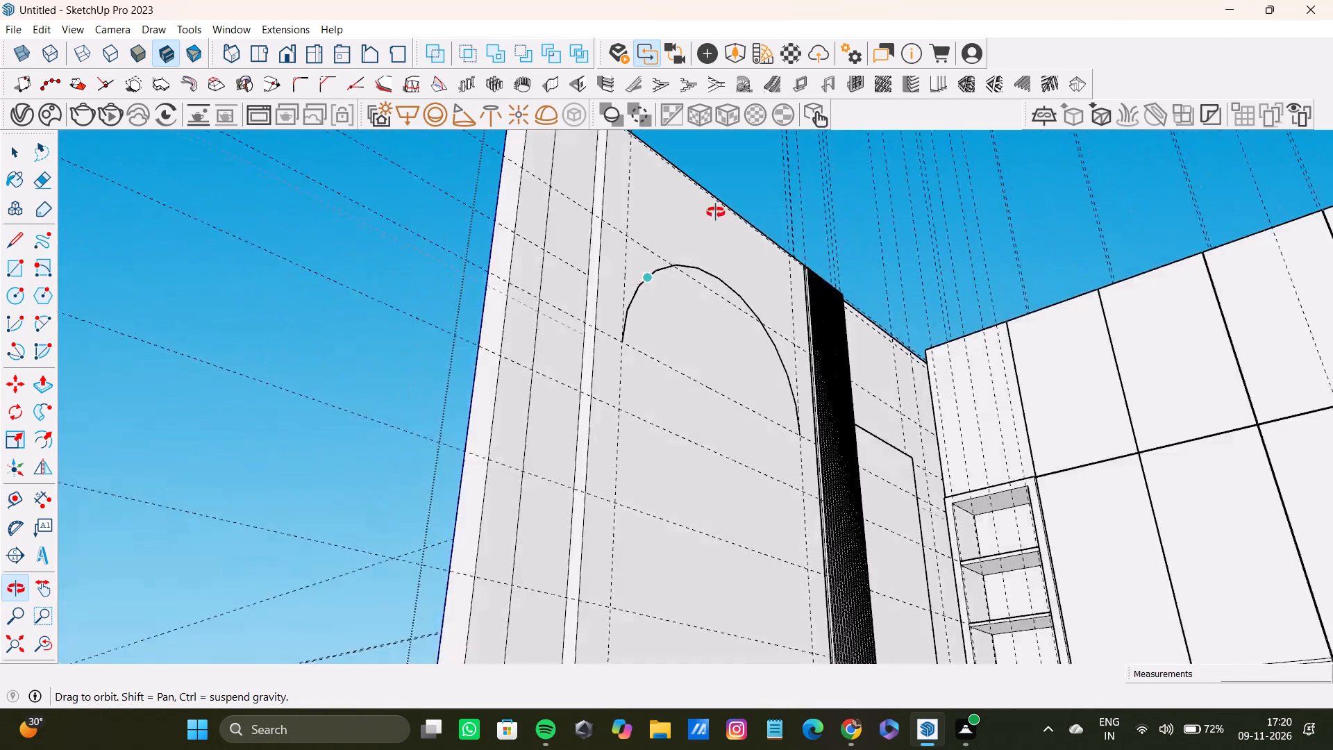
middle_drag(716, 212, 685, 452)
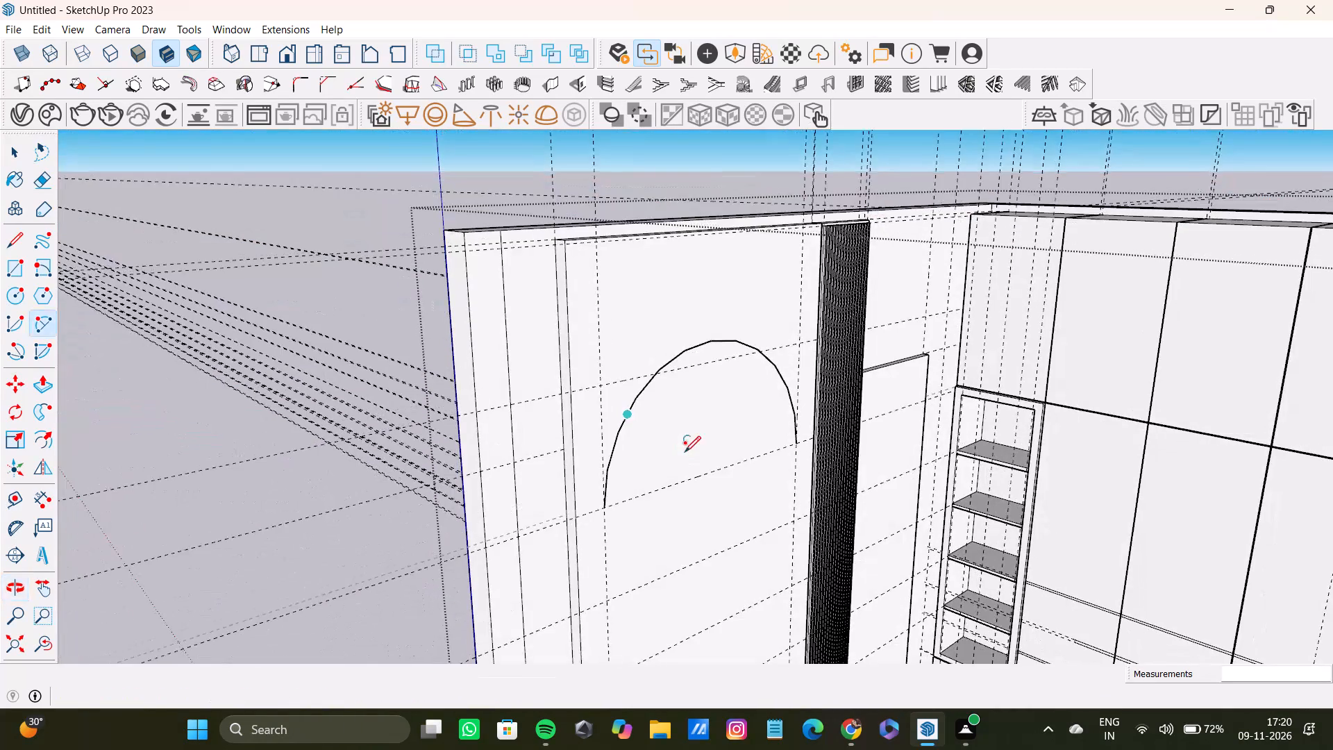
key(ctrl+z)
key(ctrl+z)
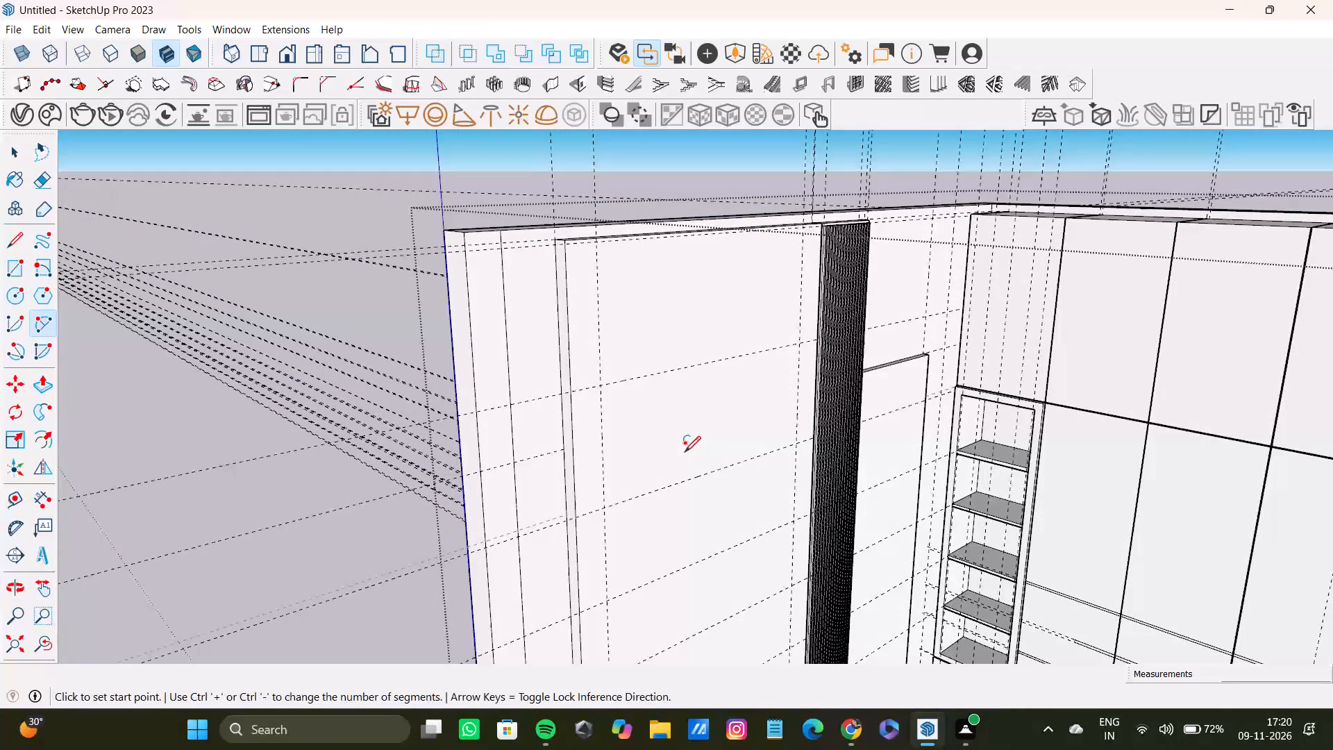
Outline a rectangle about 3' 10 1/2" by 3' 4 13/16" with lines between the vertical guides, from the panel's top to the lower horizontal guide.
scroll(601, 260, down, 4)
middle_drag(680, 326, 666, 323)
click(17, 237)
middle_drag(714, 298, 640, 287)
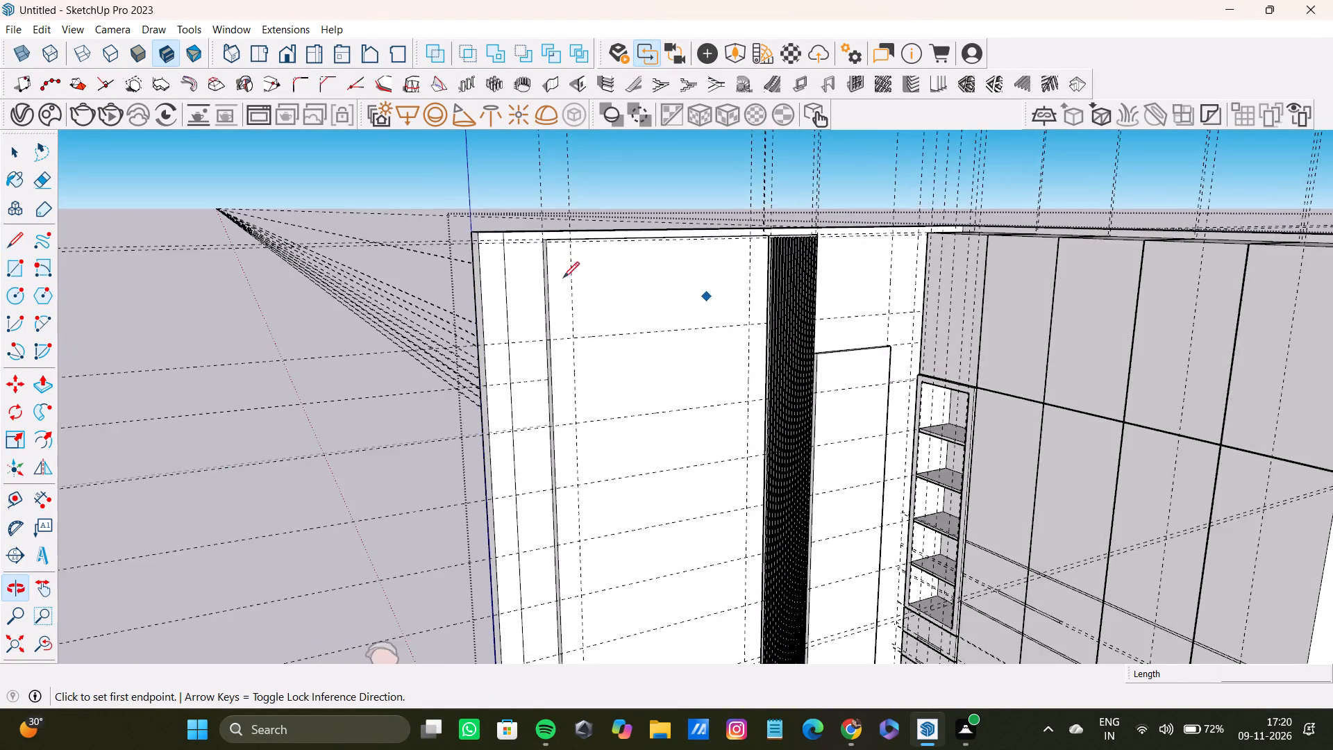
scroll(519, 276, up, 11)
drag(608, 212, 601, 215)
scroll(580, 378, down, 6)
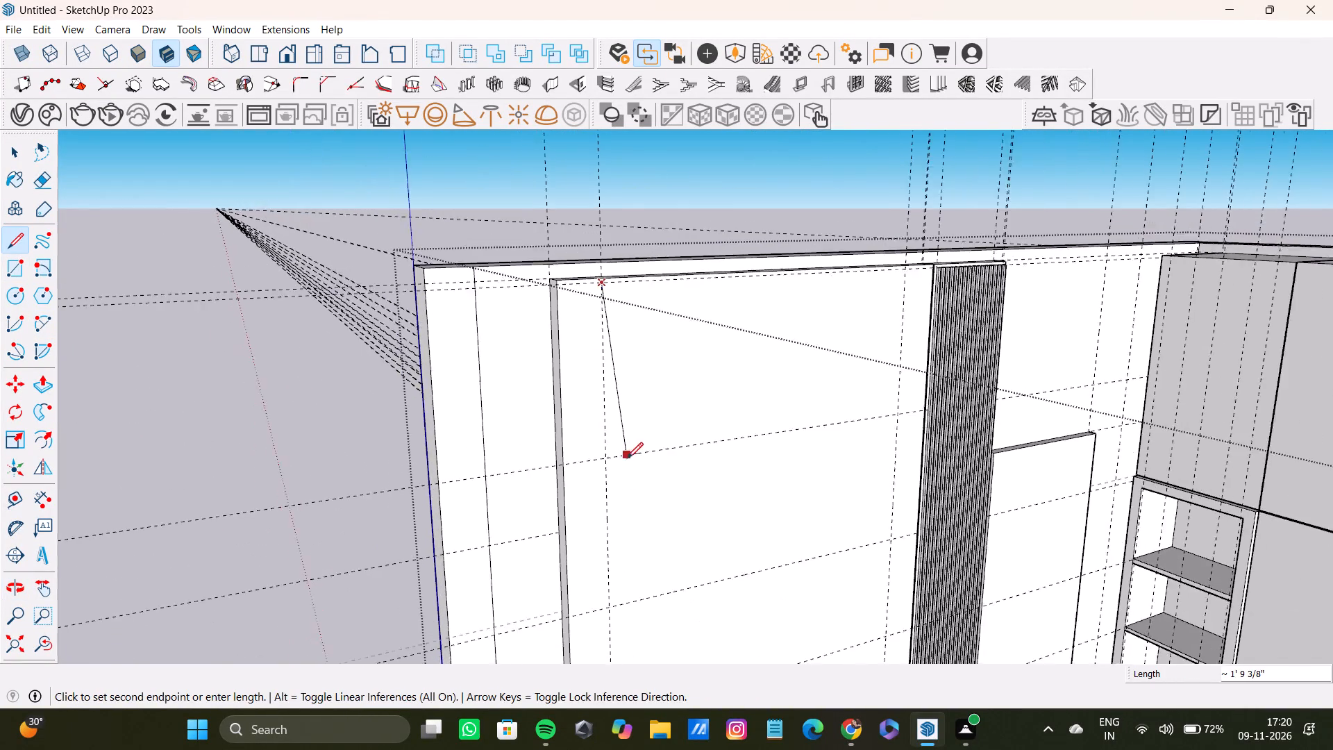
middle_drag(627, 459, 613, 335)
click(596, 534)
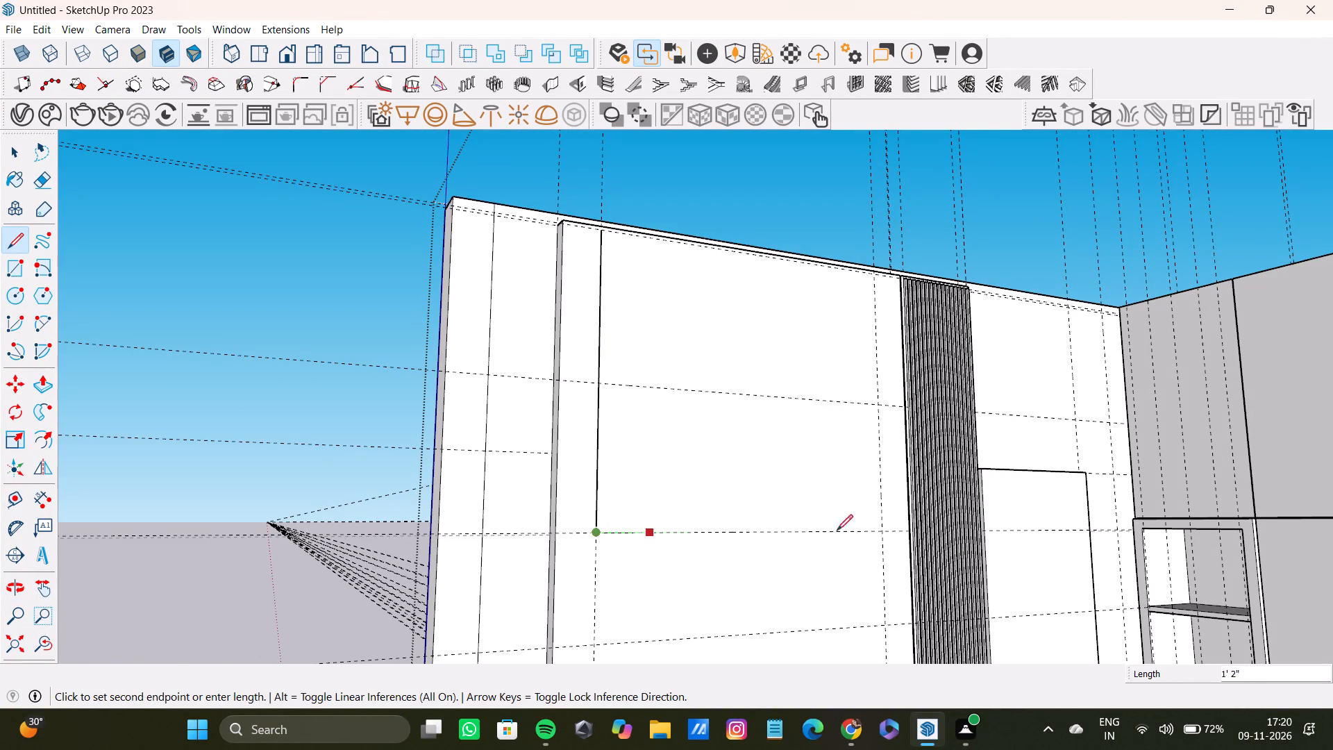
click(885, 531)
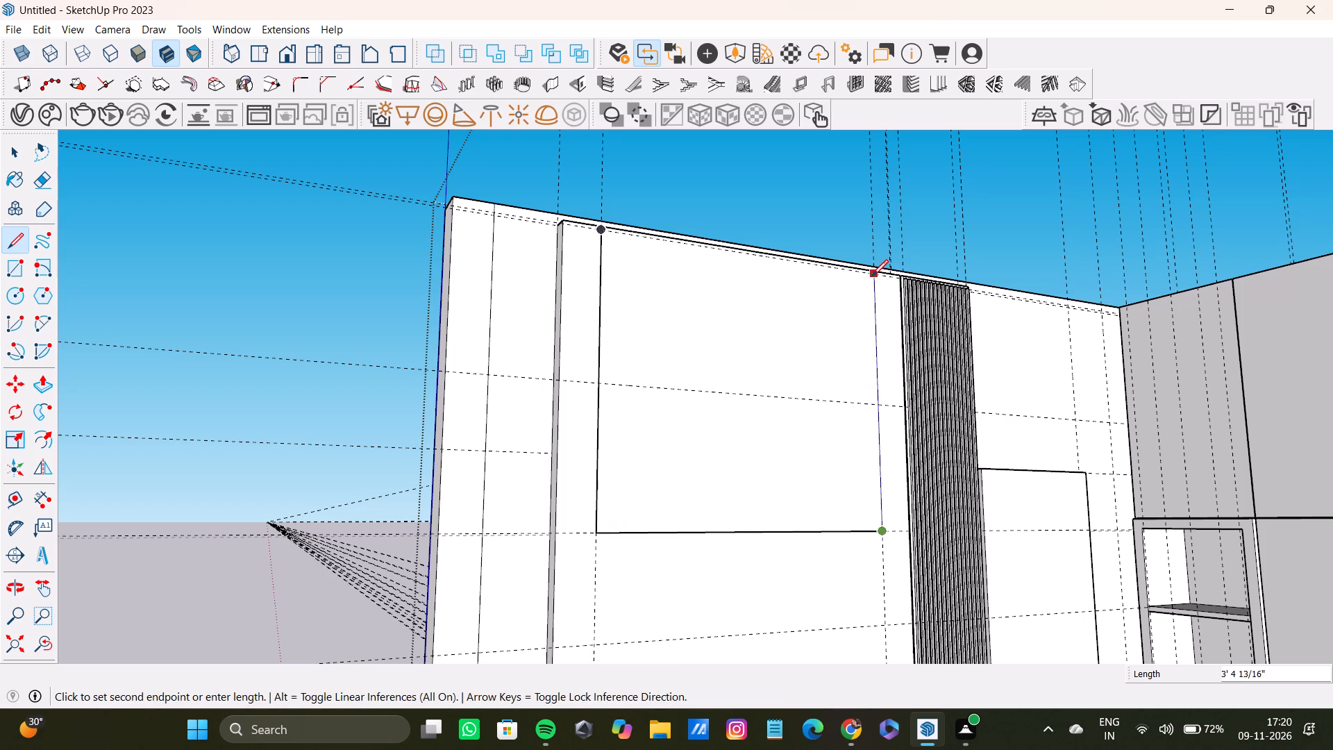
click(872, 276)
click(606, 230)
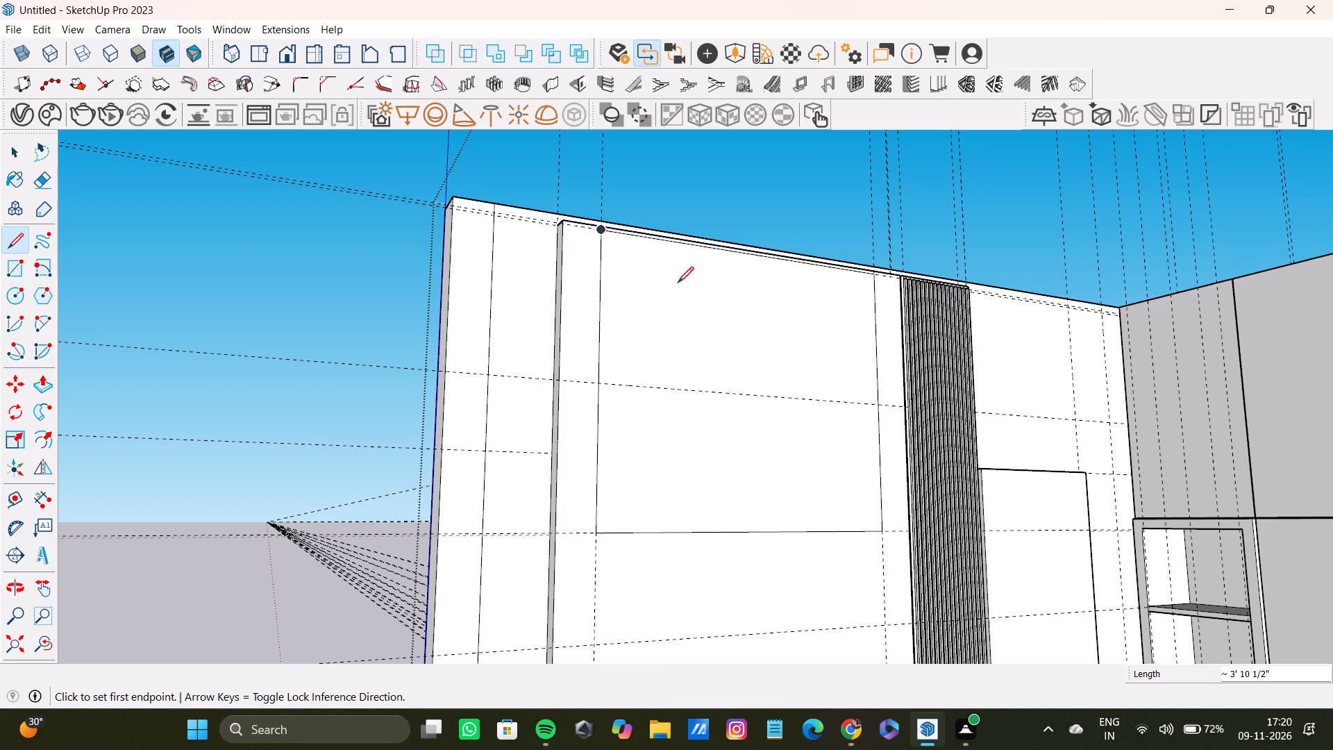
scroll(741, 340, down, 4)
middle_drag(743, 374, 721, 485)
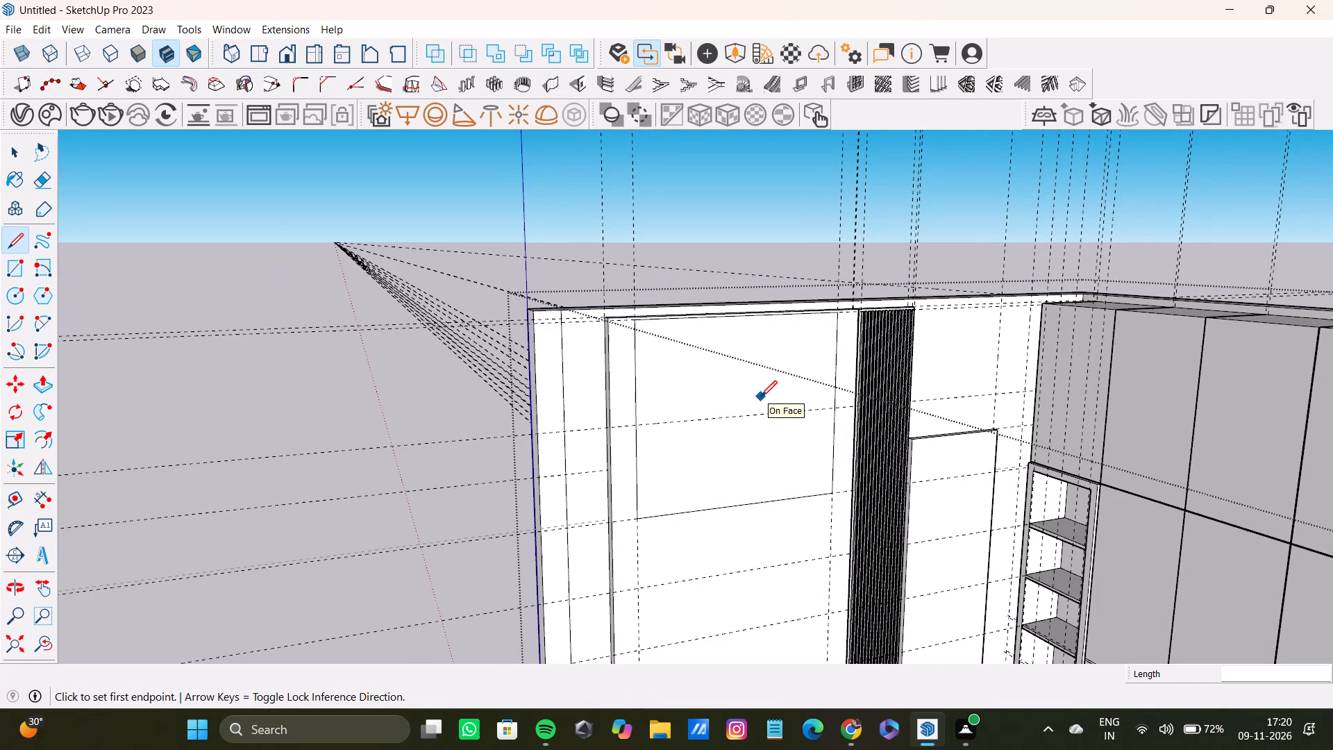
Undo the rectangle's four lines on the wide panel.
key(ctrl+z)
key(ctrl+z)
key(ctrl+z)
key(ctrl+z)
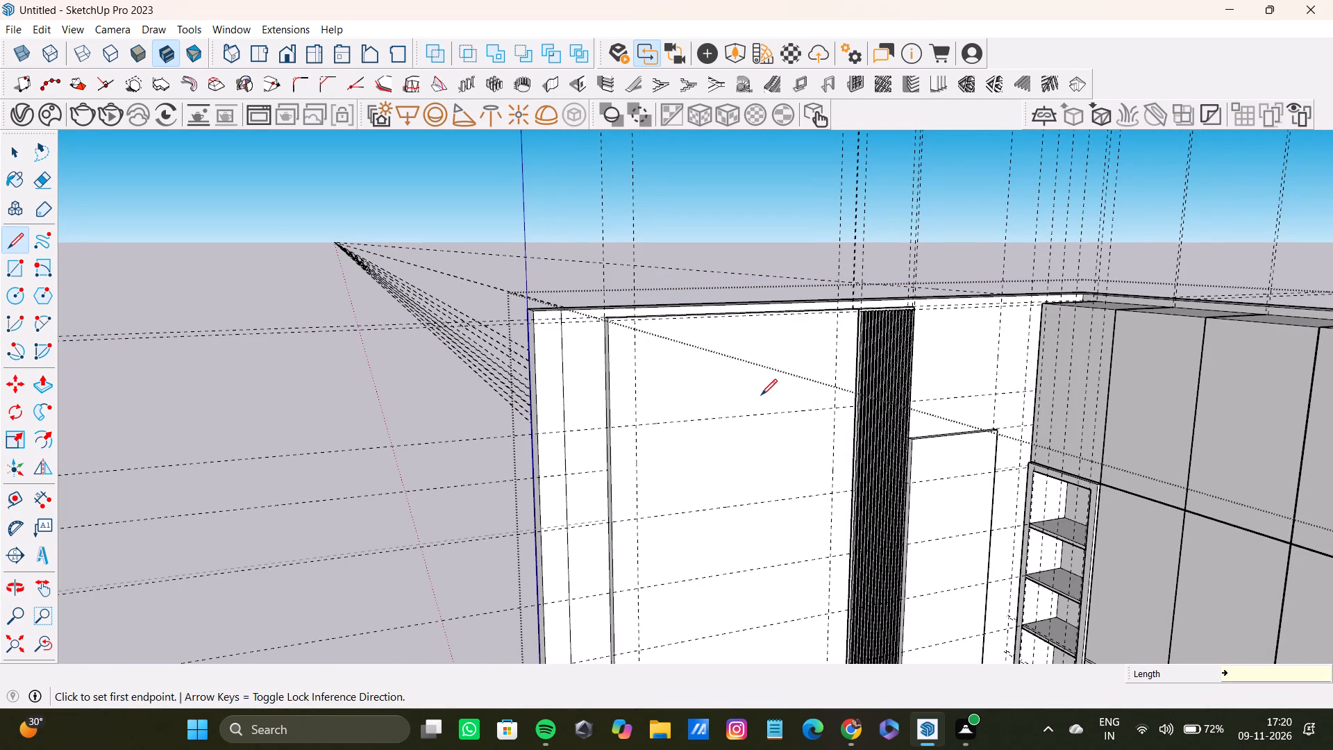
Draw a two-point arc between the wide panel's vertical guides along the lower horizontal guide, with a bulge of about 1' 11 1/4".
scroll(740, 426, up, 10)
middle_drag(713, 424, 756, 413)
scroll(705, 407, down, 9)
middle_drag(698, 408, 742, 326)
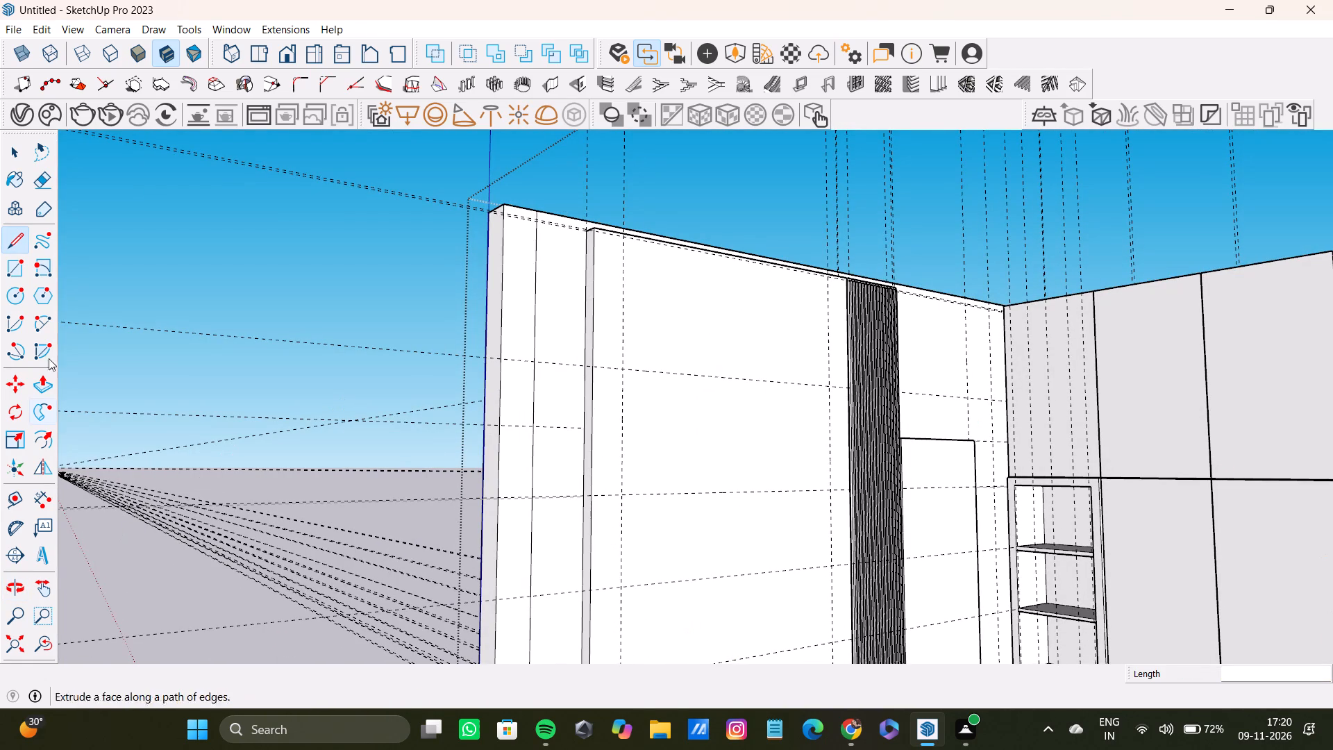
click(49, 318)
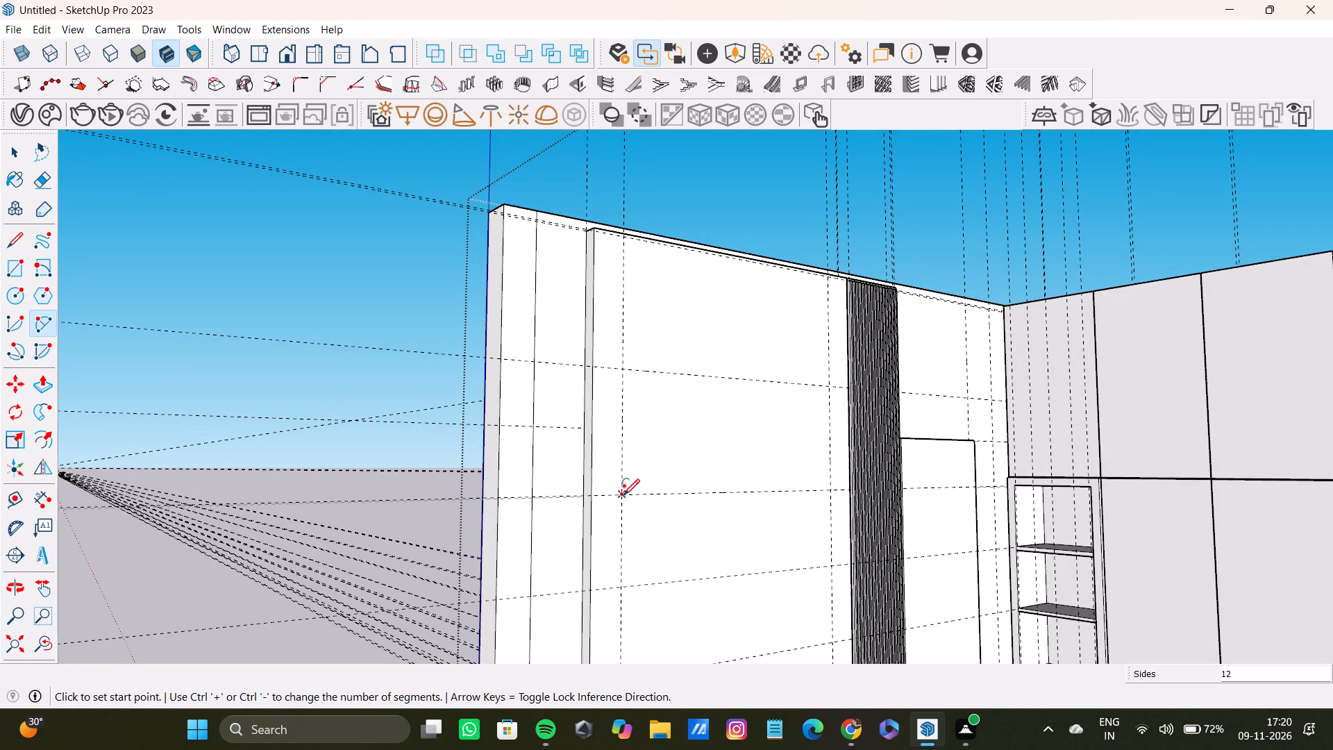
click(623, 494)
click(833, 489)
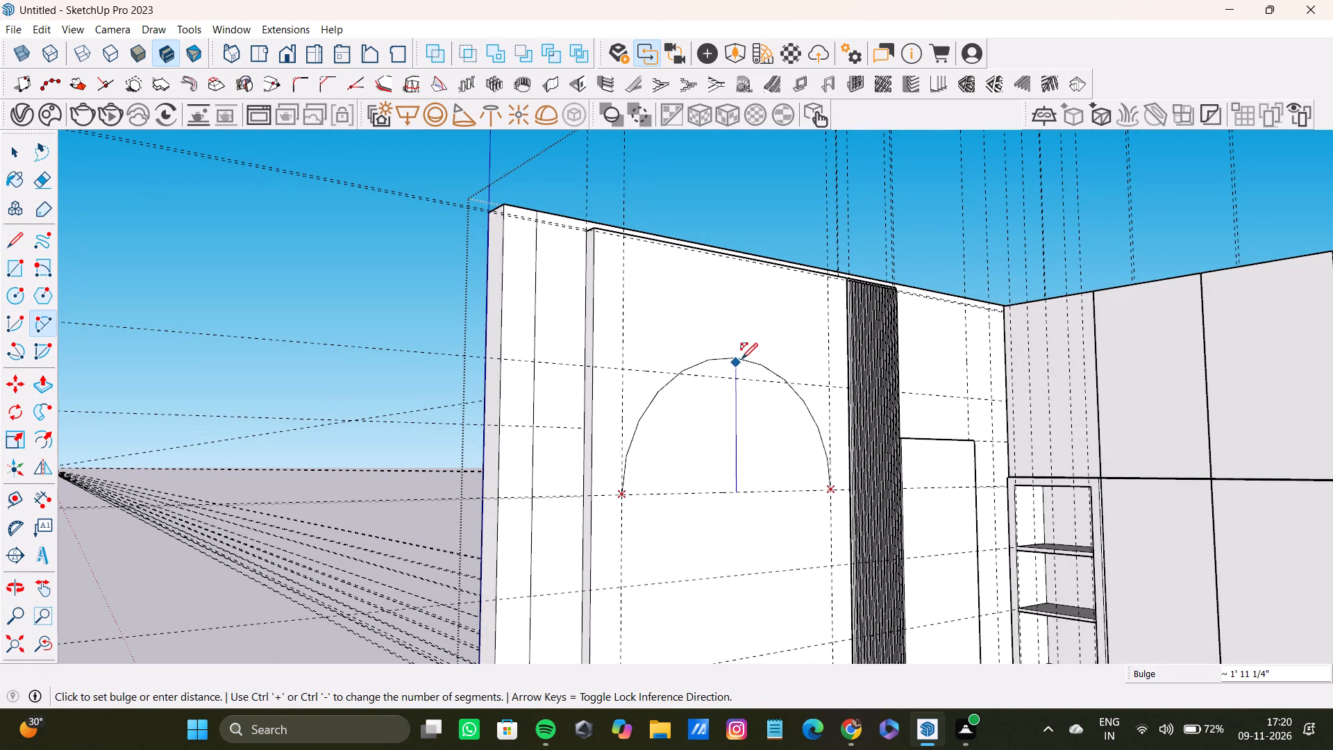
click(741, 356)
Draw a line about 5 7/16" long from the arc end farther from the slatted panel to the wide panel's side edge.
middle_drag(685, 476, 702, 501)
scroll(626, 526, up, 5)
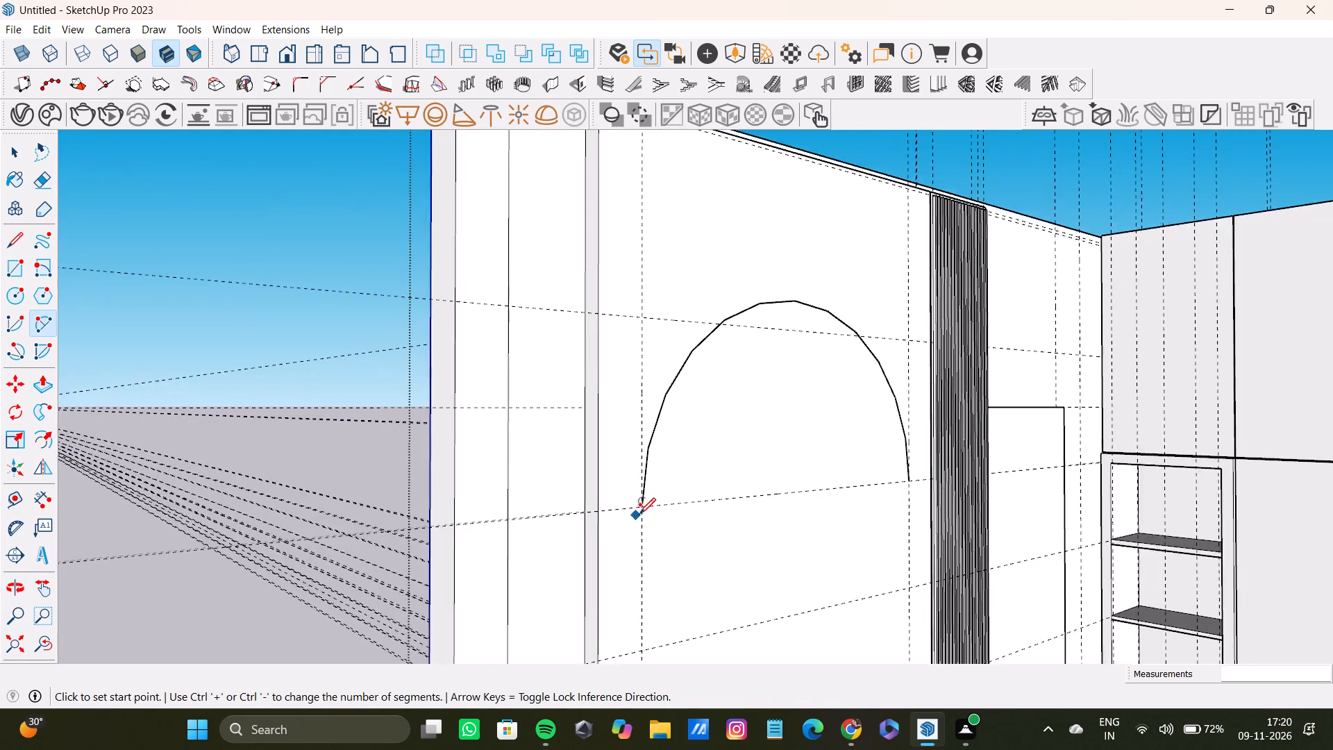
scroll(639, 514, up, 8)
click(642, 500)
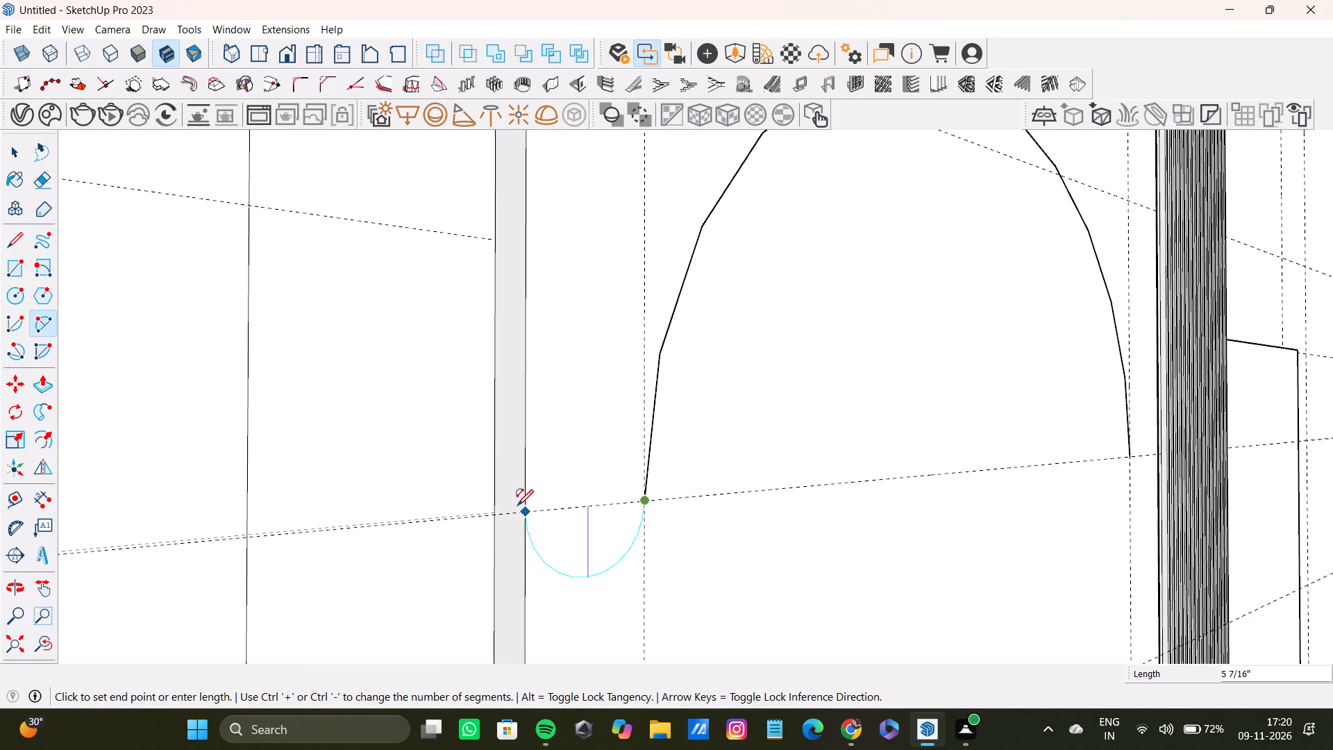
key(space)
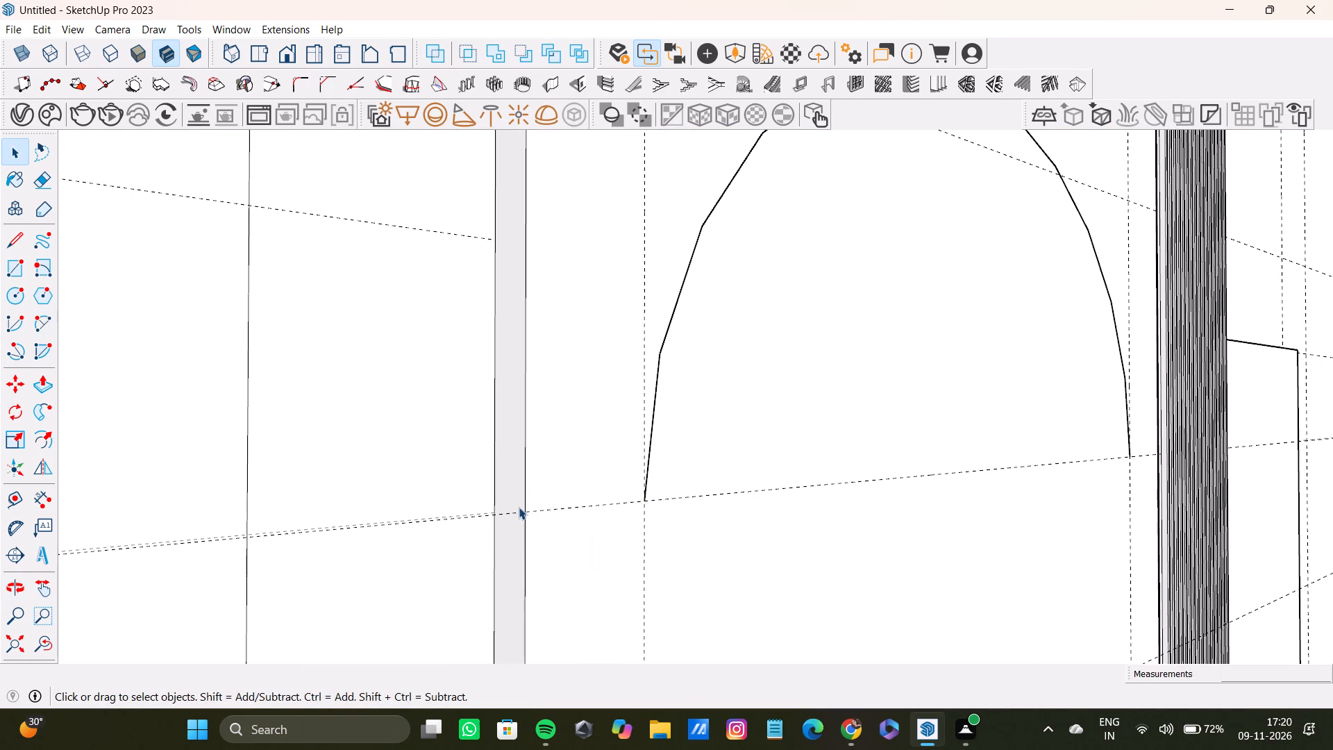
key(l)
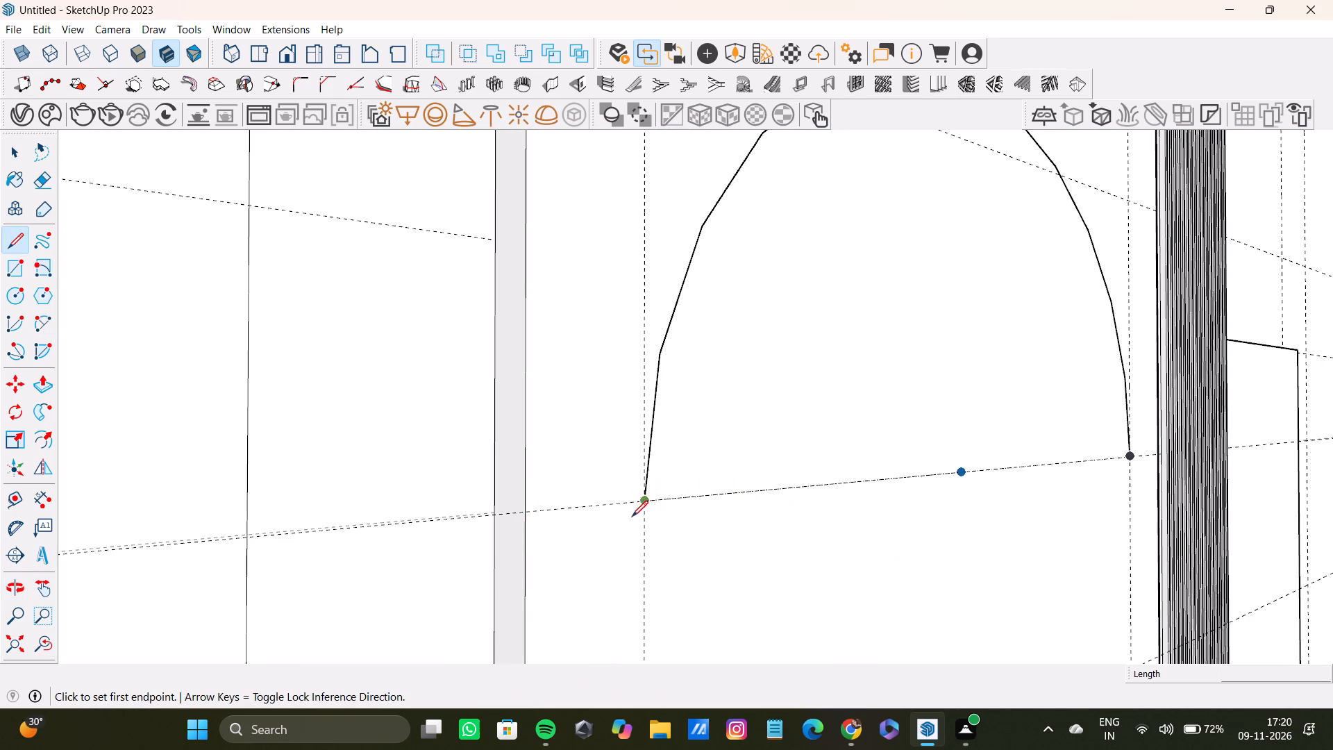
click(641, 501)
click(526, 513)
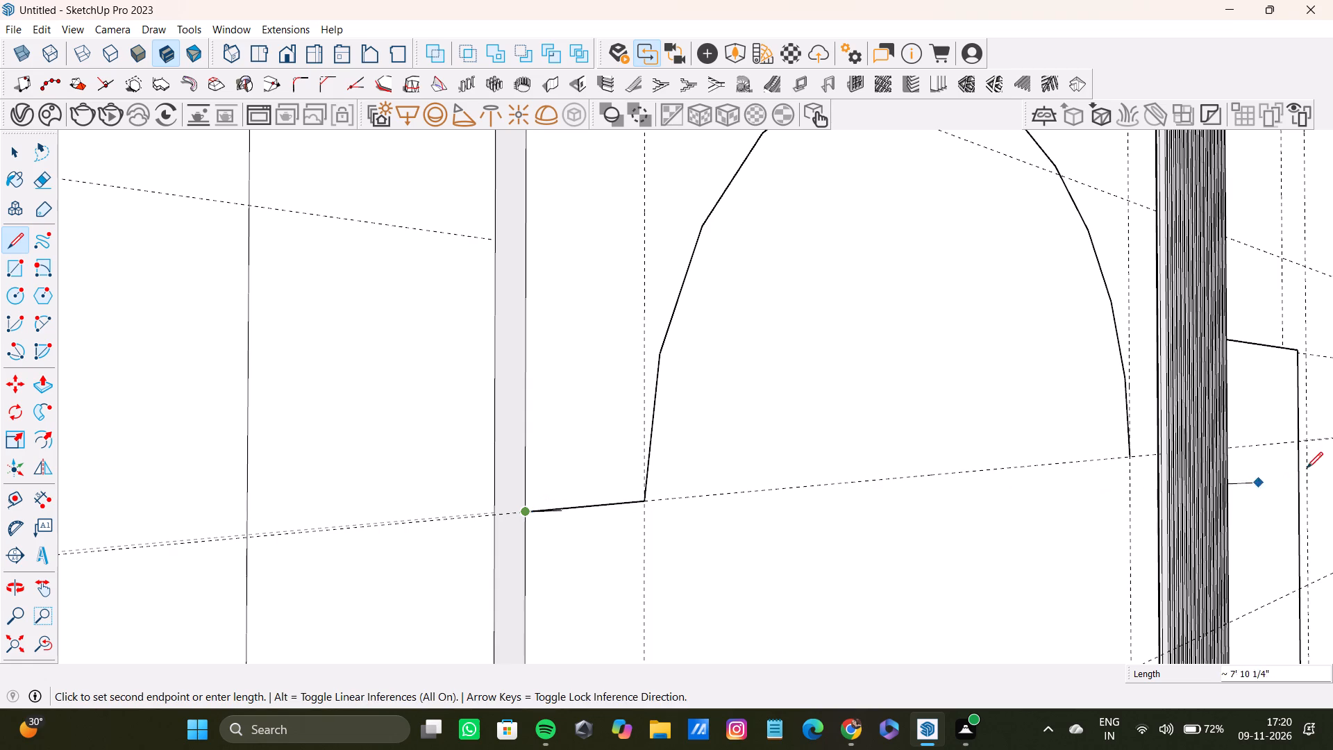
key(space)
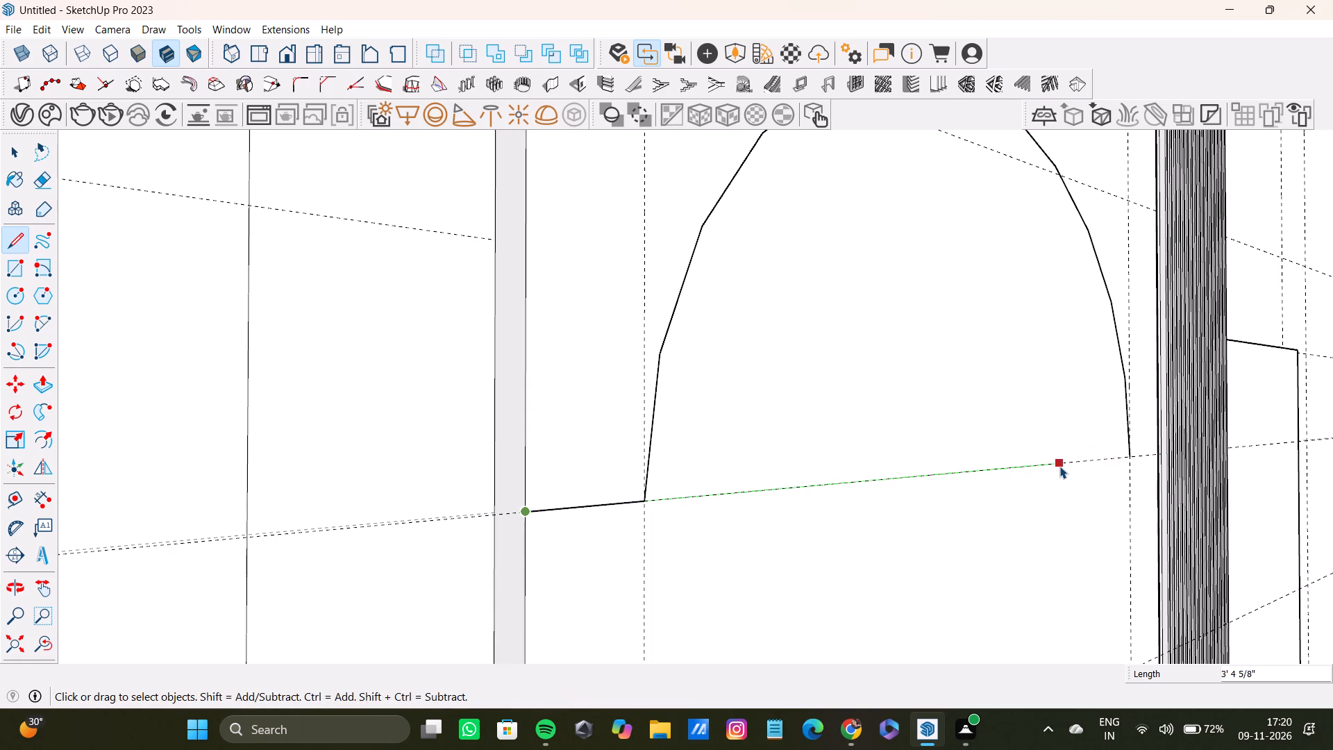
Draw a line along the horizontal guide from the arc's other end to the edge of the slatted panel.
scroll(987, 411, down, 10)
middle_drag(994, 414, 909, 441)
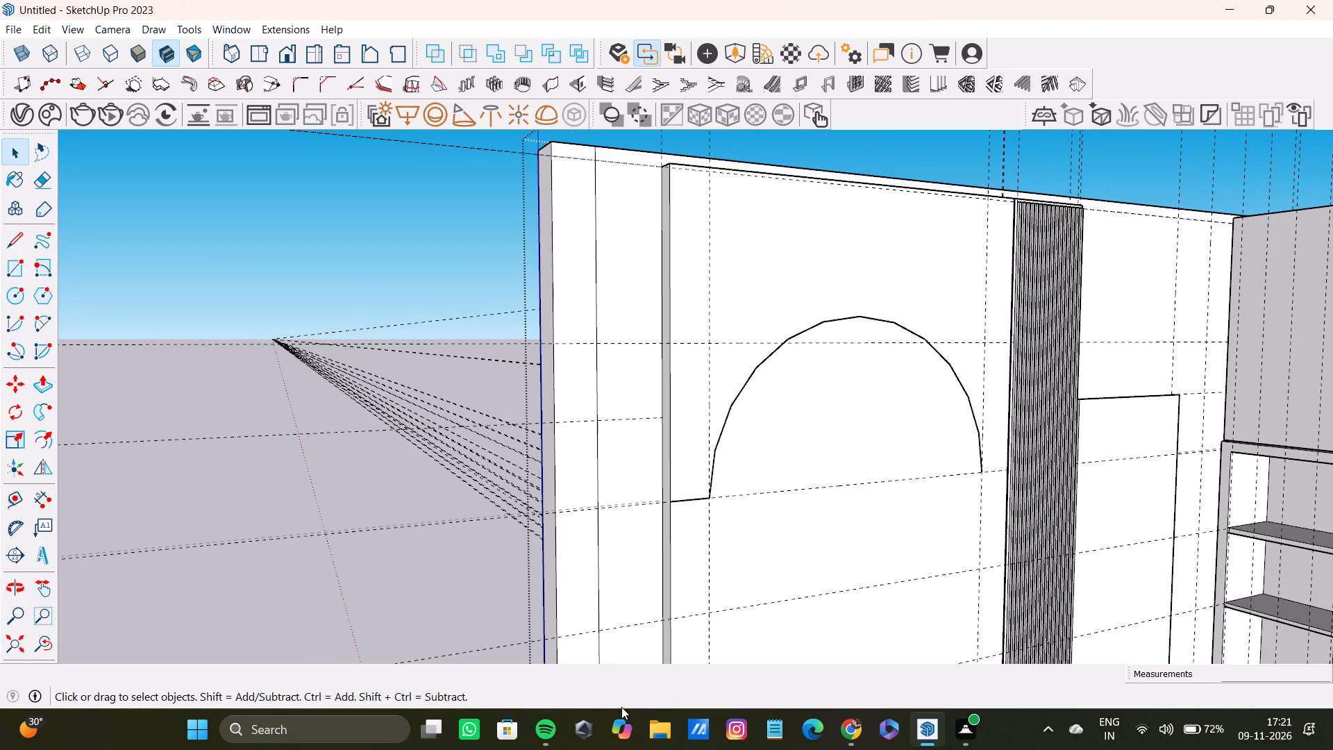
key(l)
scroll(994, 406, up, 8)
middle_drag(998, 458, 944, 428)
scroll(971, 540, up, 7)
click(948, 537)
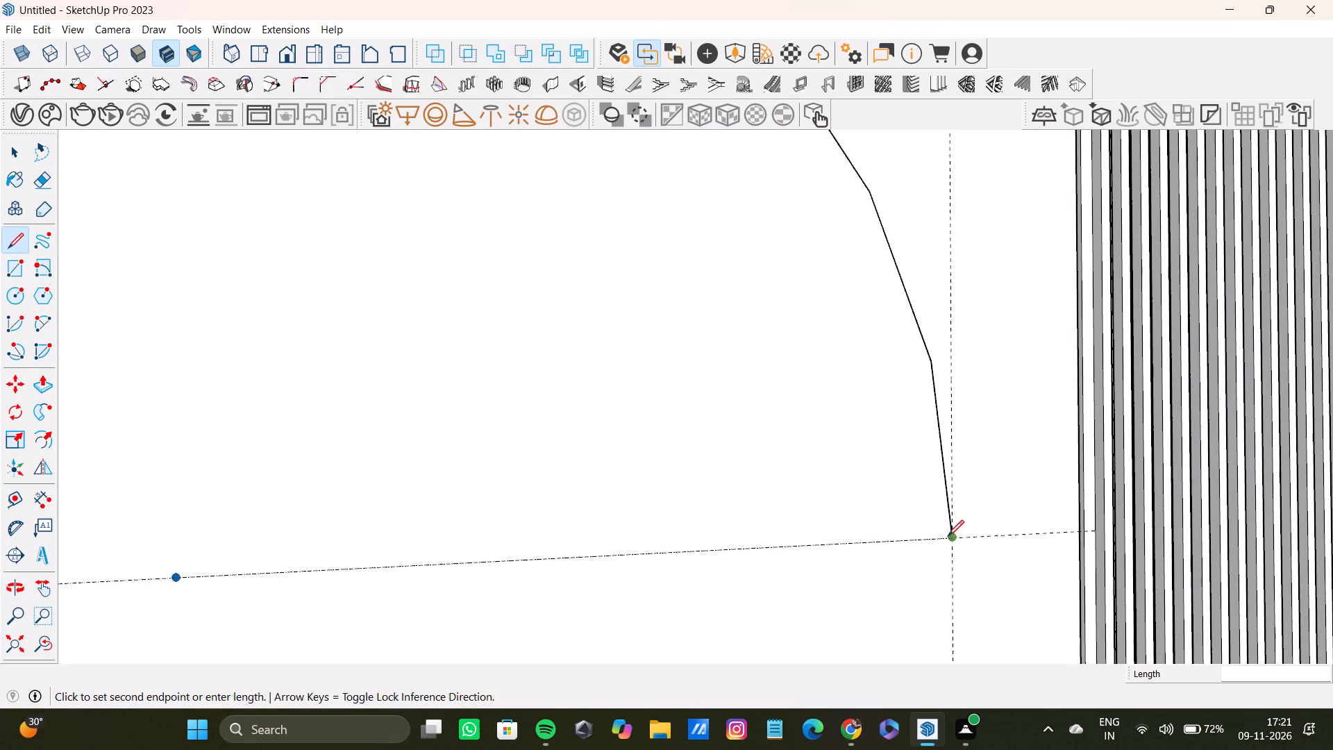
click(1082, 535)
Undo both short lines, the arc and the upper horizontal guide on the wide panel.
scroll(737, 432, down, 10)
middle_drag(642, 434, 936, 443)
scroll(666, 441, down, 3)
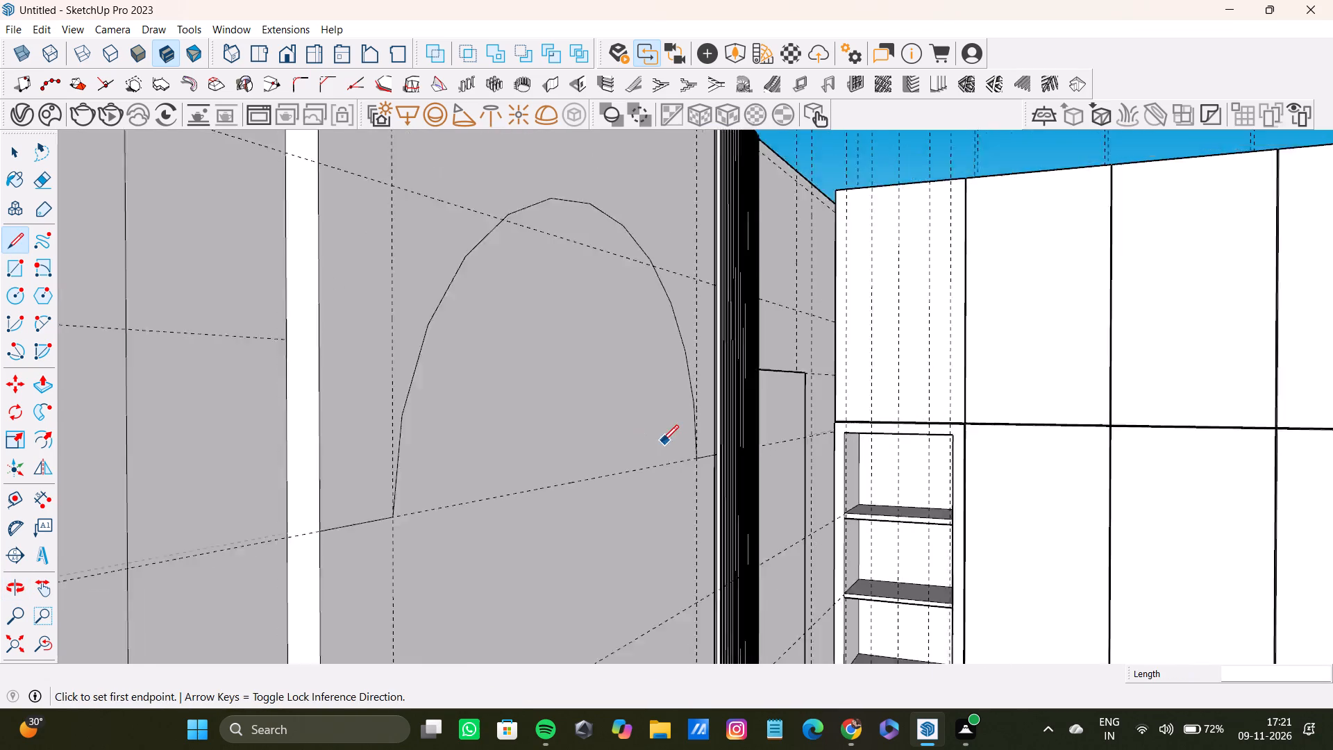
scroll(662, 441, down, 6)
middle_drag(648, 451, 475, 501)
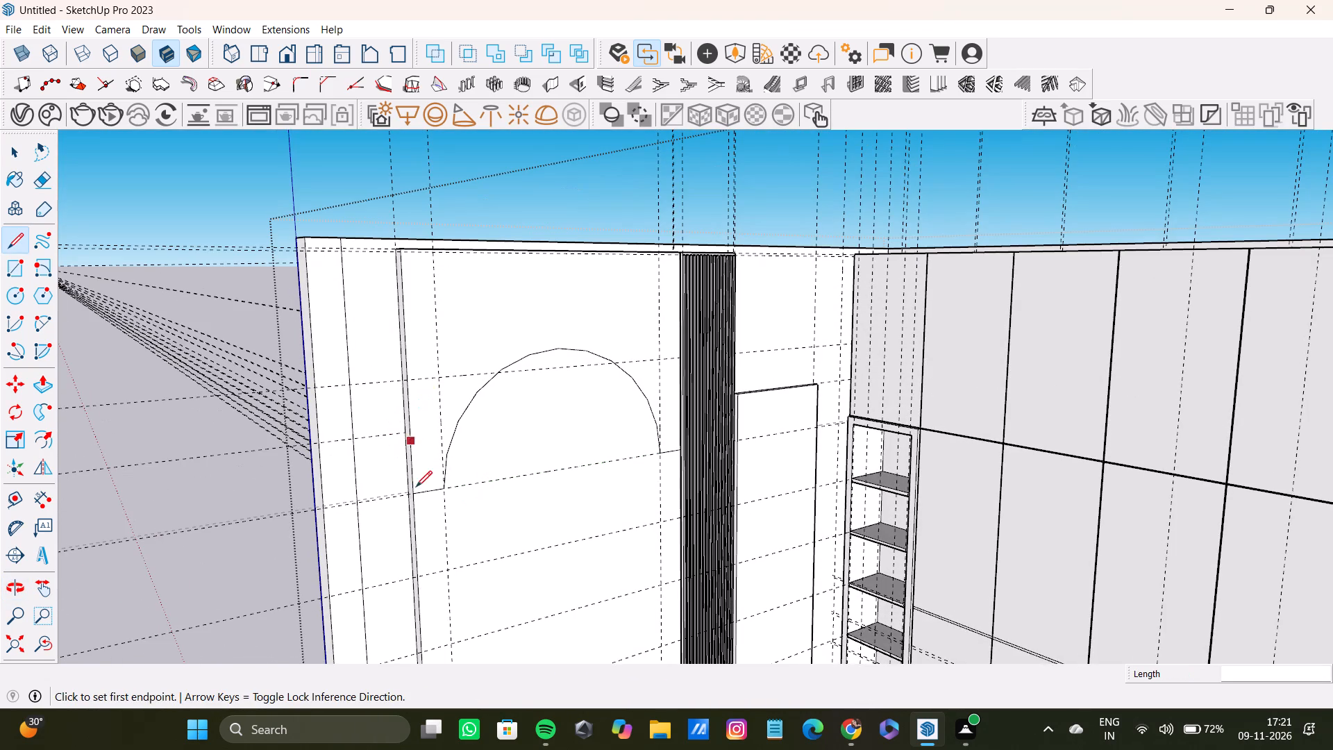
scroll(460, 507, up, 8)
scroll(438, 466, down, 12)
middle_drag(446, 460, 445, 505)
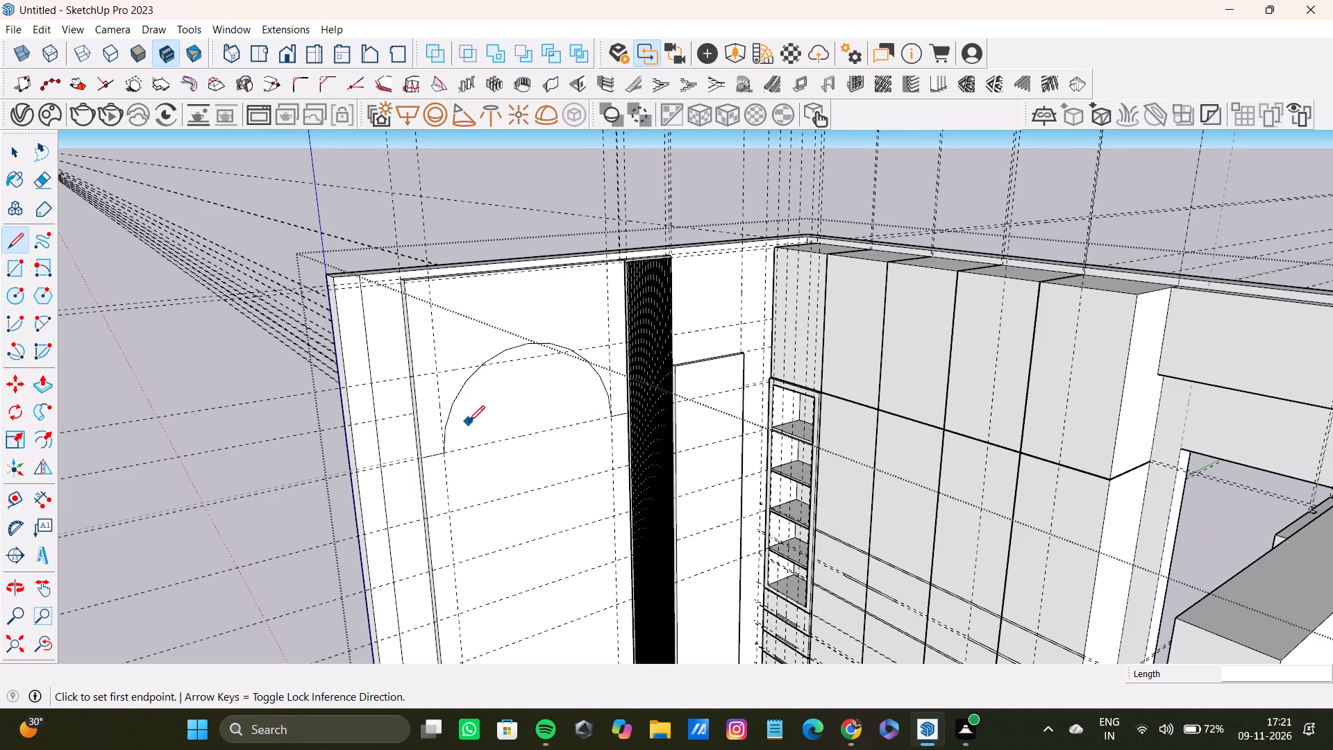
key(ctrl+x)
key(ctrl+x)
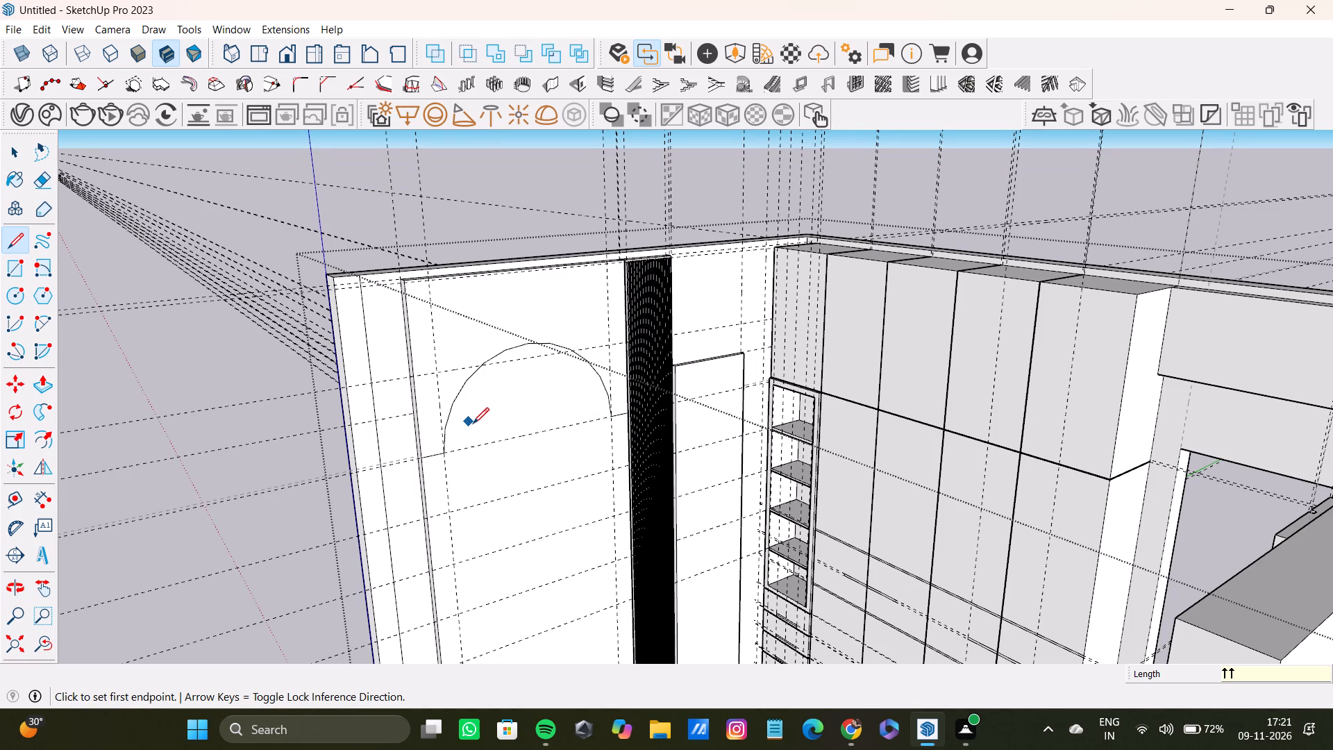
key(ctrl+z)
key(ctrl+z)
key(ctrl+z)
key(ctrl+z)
Place a horizontal guide on the wide panel about 3' 7 5/16" below its top edge.
middle_drag(503, 456, 512, 456)
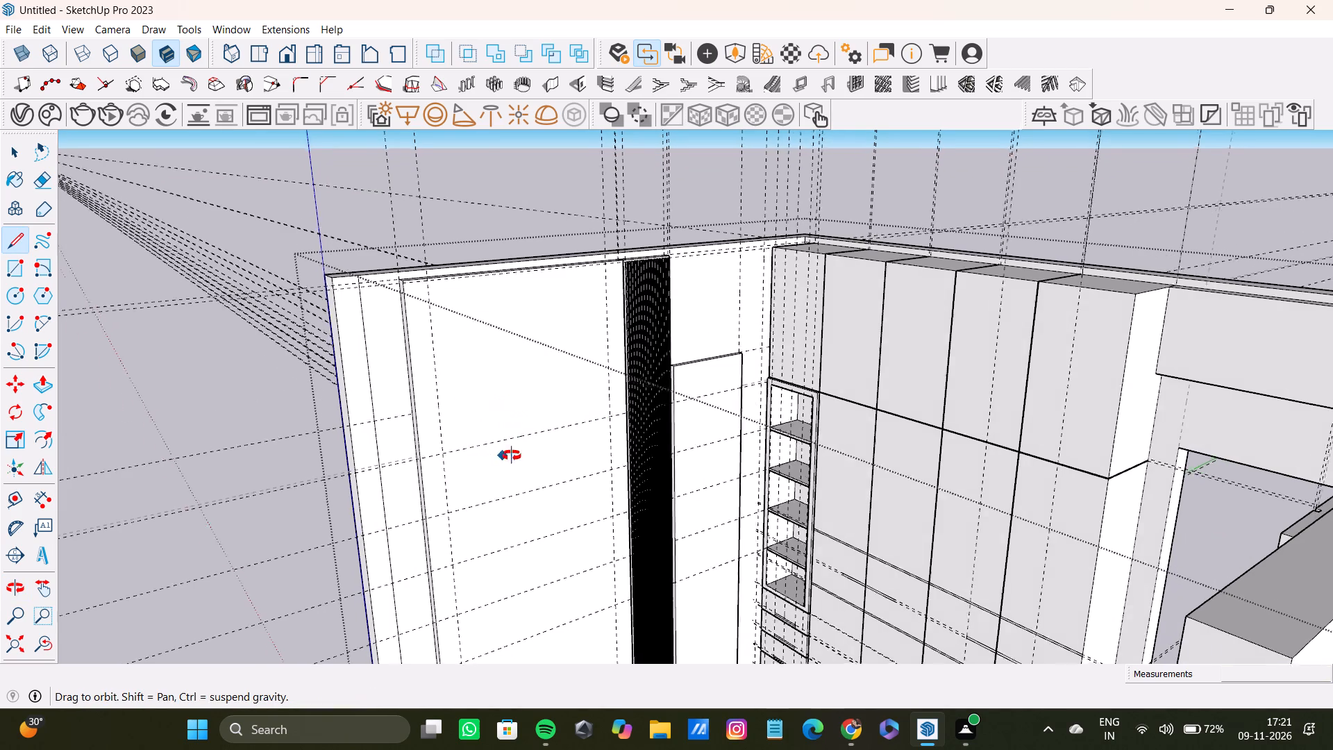
middle_drag(512, 456, 546, 375)
scroll(475, 355, up, 8)
key(t)
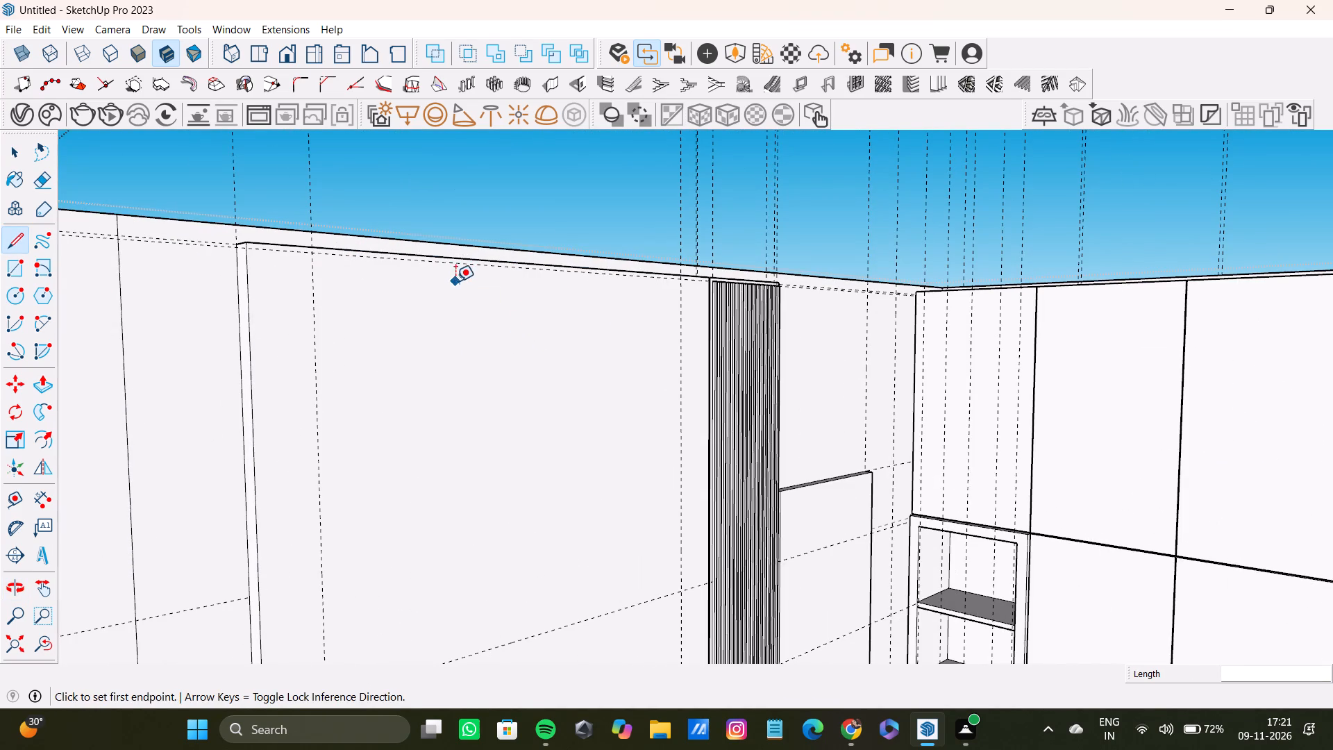
click(455, 258)
scroll(498, 467, down, 2)
middle_drag(498, 492, 520, 406)
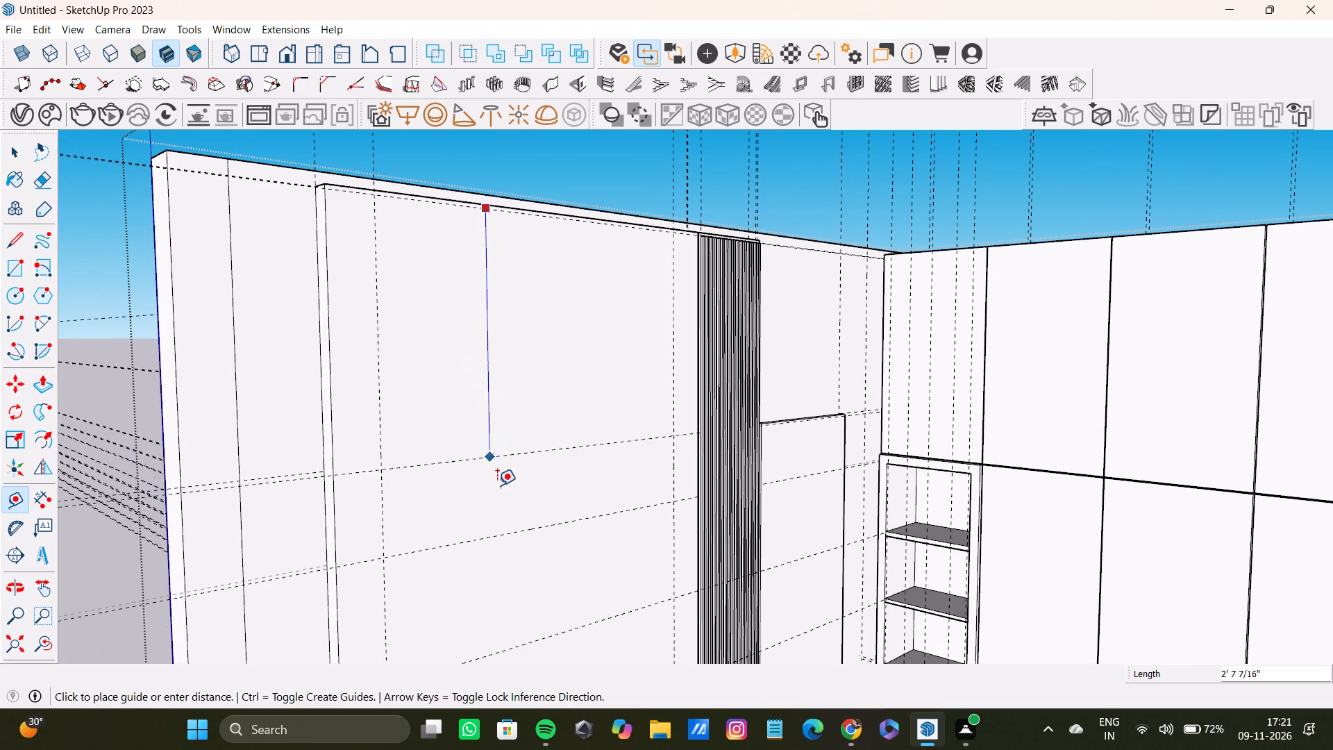
click(489, 557)
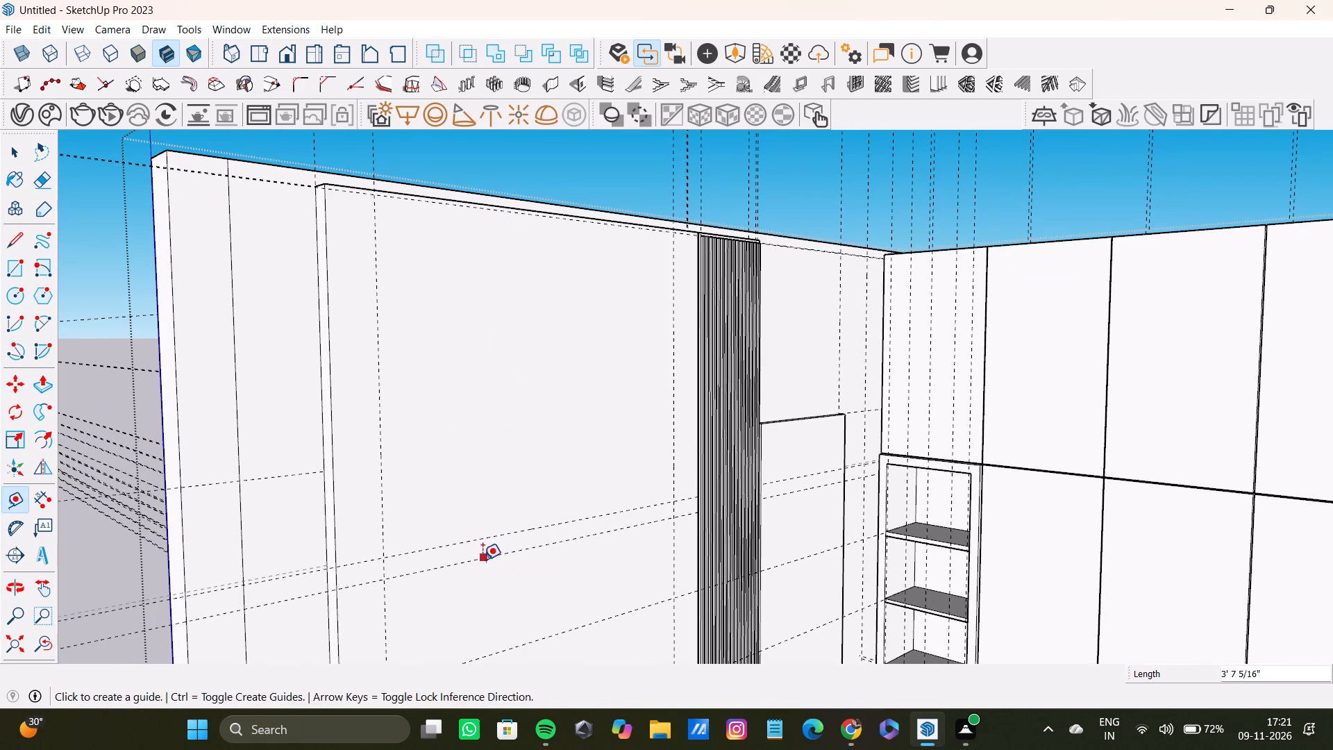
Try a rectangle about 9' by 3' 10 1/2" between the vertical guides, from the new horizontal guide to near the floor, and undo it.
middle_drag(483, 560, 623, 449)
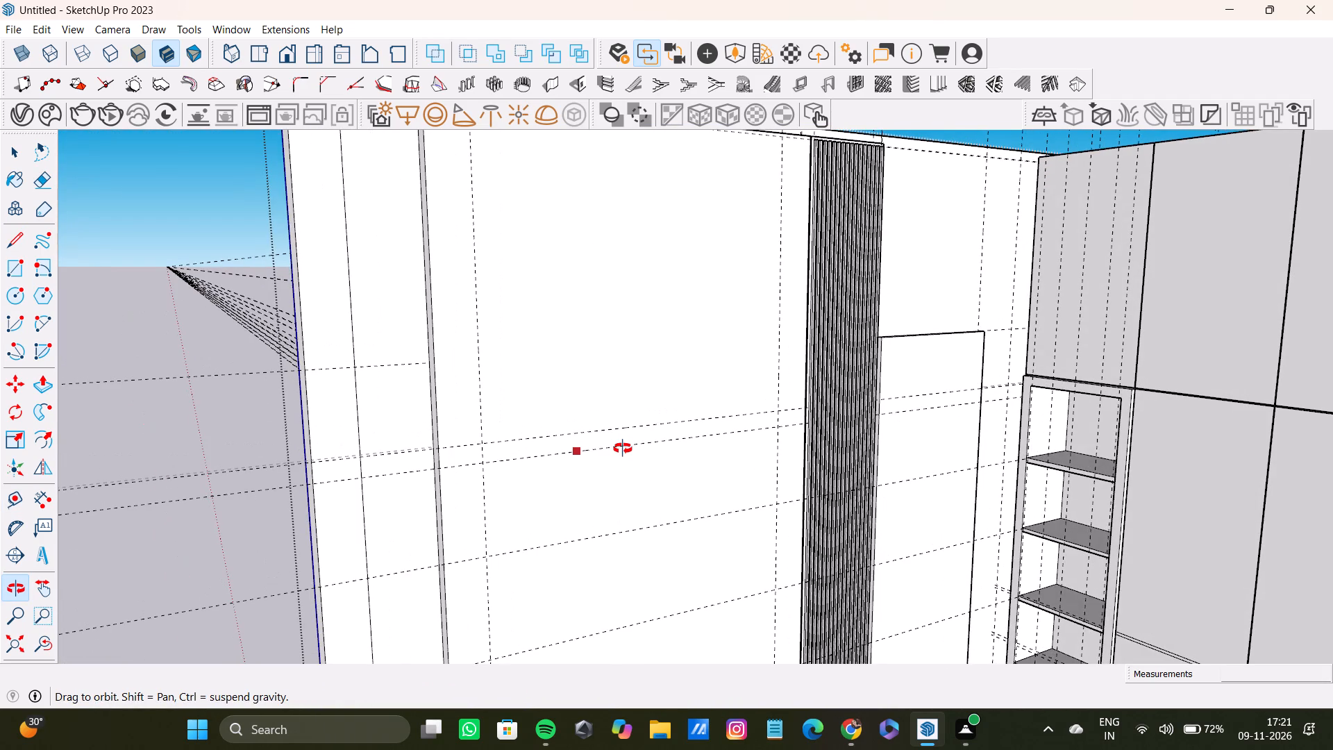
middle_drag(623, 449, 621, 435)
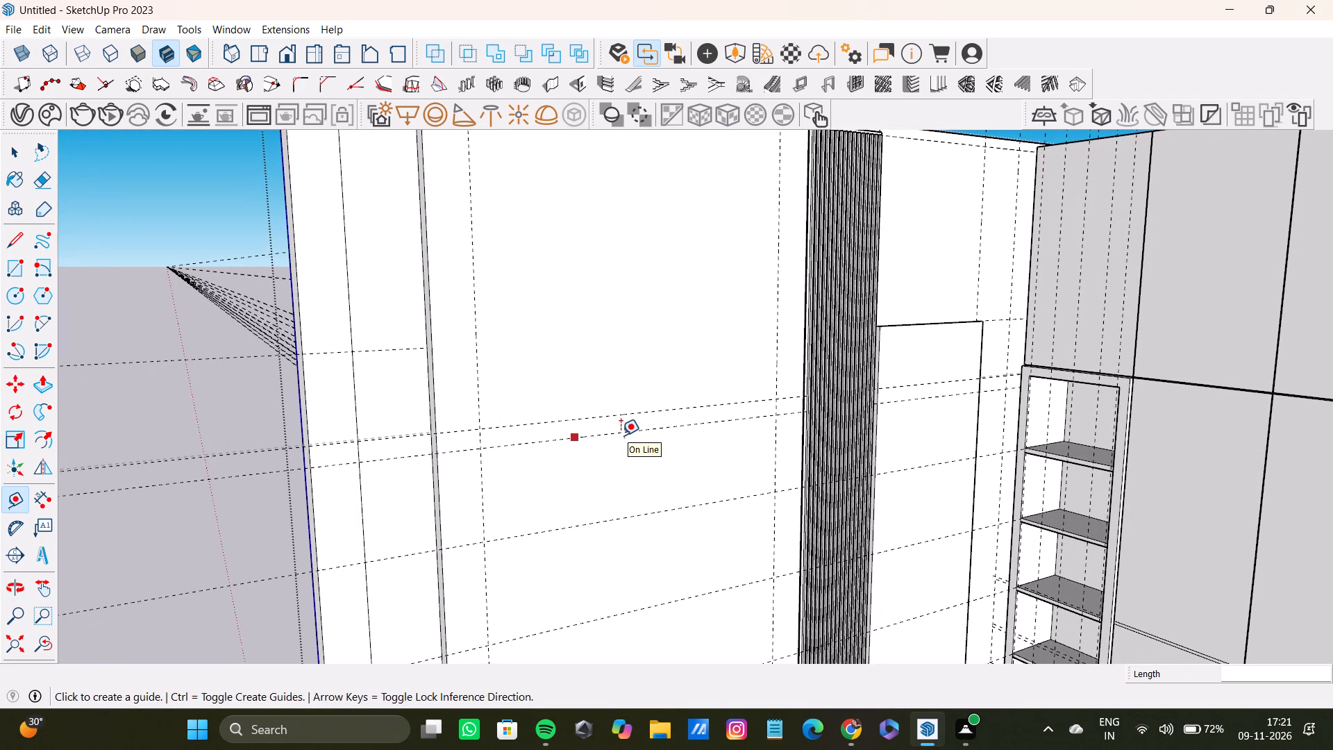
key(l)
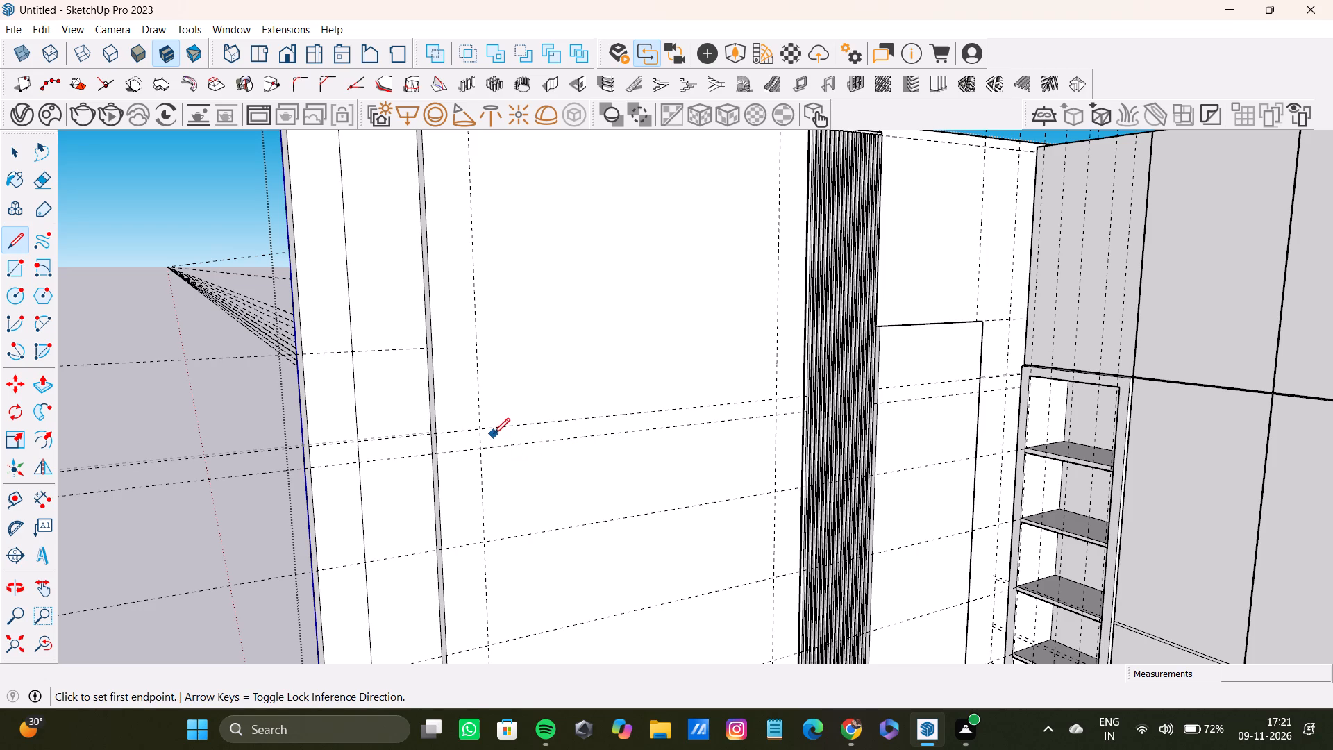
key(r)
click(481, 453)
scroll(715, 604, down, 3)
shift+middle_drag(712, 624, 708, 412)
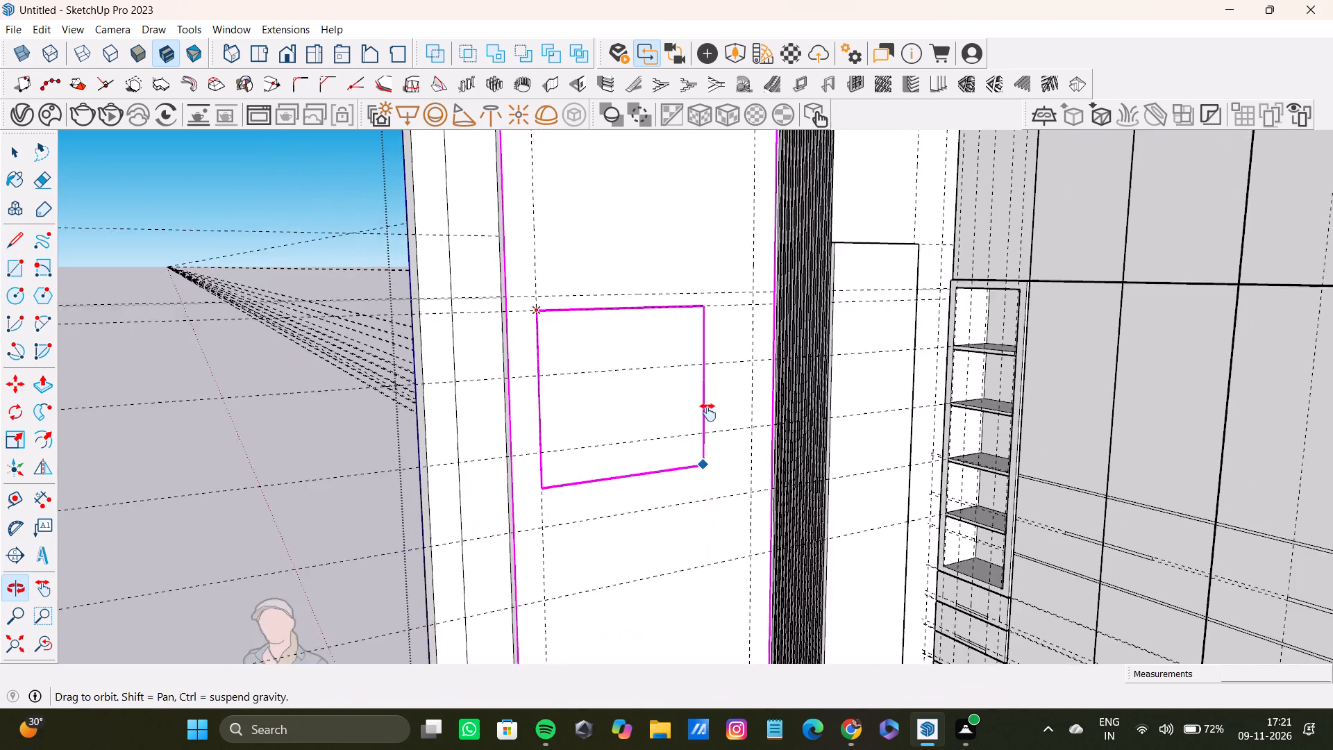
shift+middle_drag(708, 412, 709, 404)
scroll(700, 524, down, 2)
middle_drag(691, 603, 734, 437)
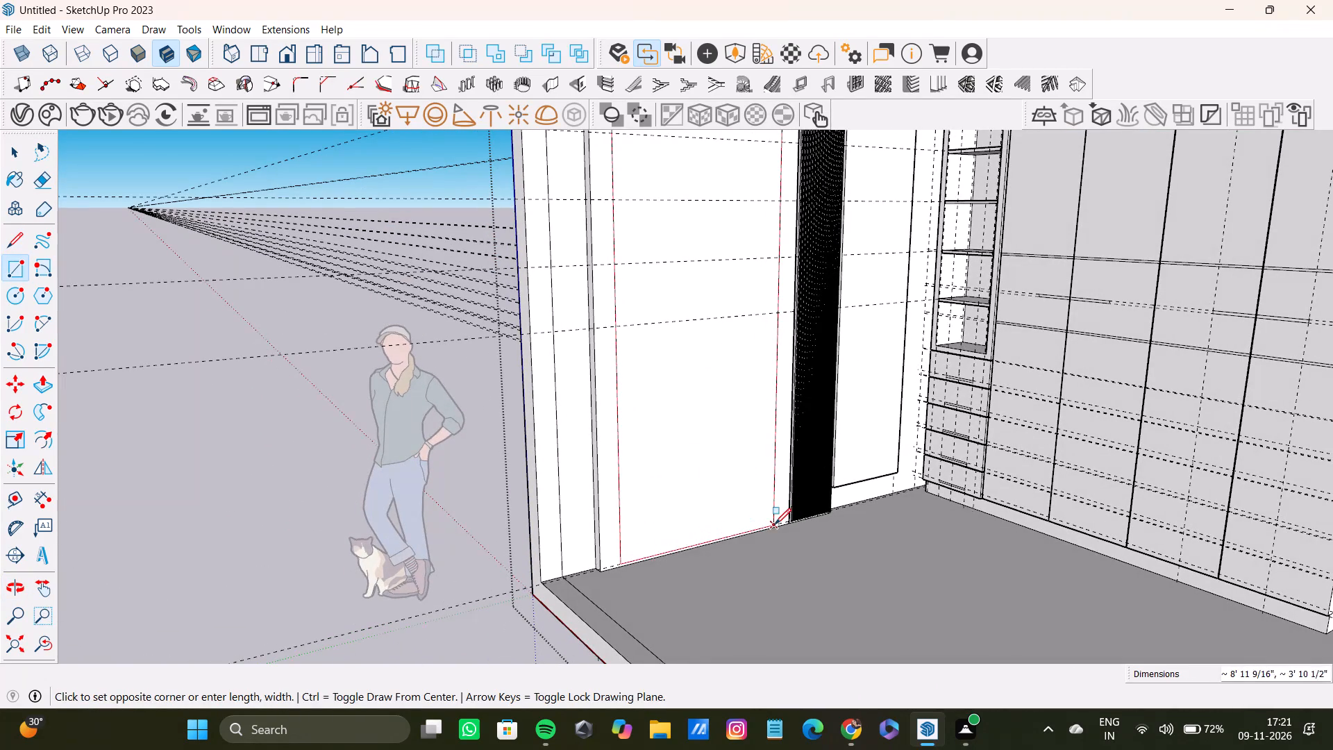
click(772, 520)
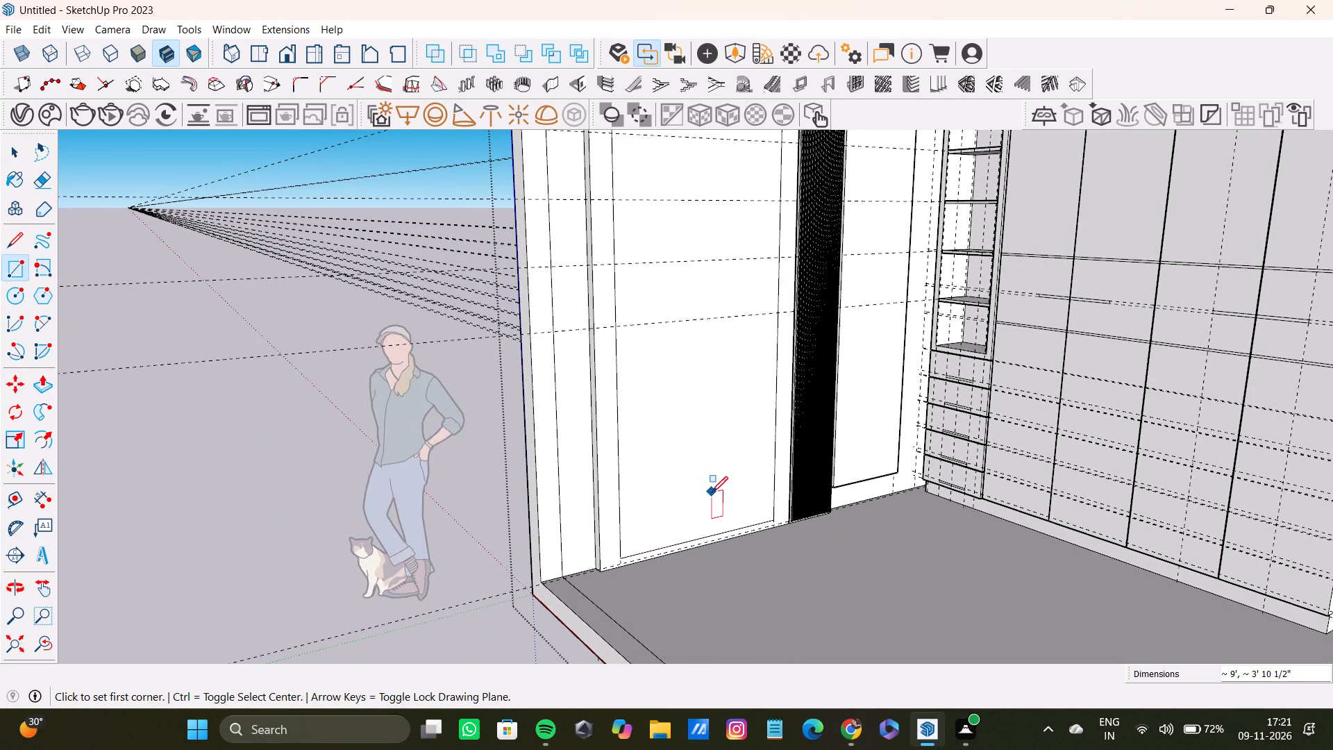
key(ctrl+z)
Draw a rectangle about 9' 15/16" by 3' 10 1/2" between the vertical guides, from the new horizontal guide down to near the floor.
scroll(680, 387, down, 3)
shift+middle_drag(683, 372, 668, 510)
scroll(640, 334, up, 8)
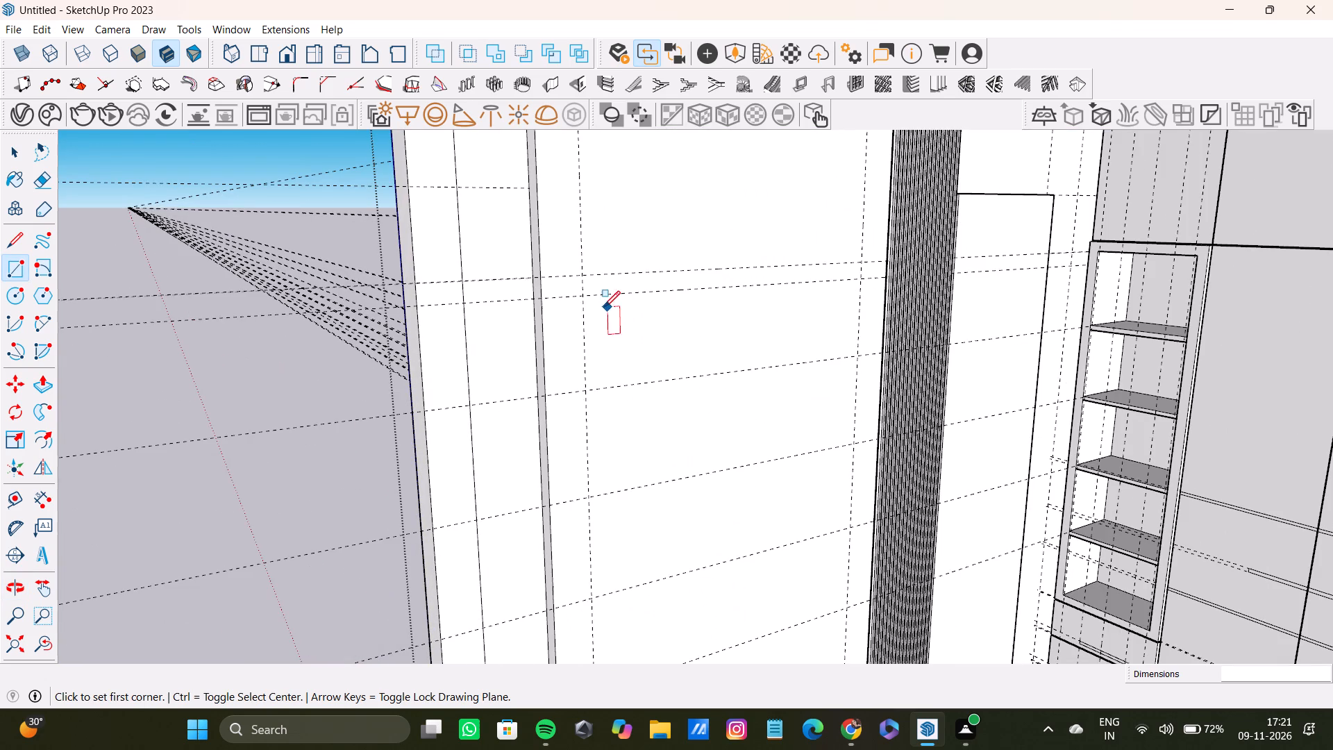
click(583, 298)
scroll(778, 531, down, 3)
shift+middle_drag(779, 592, 781, 539)
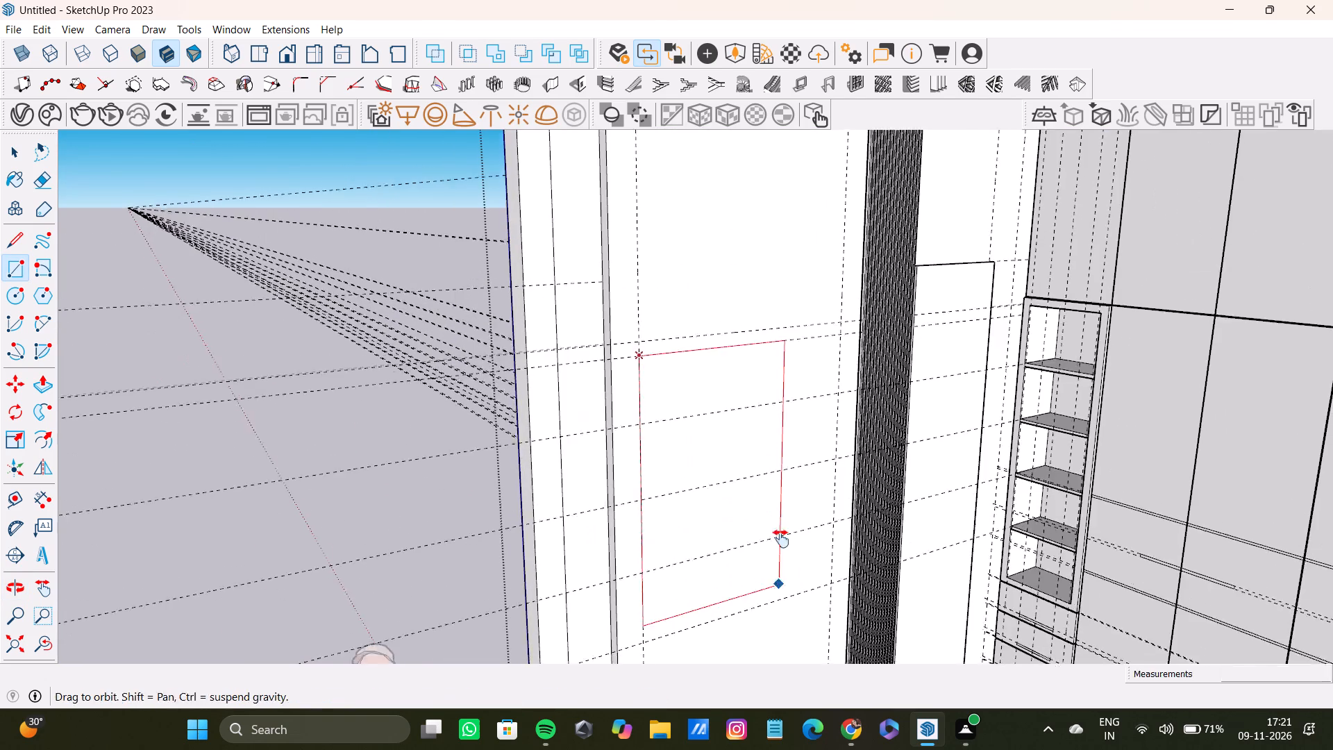
shift+middle_drag(781, 539, 768, 366)
scroll(798, 482, down, 1)
shift+middle_drag(797, 536, 768, 390)
scroll(777, 517, up, 10)
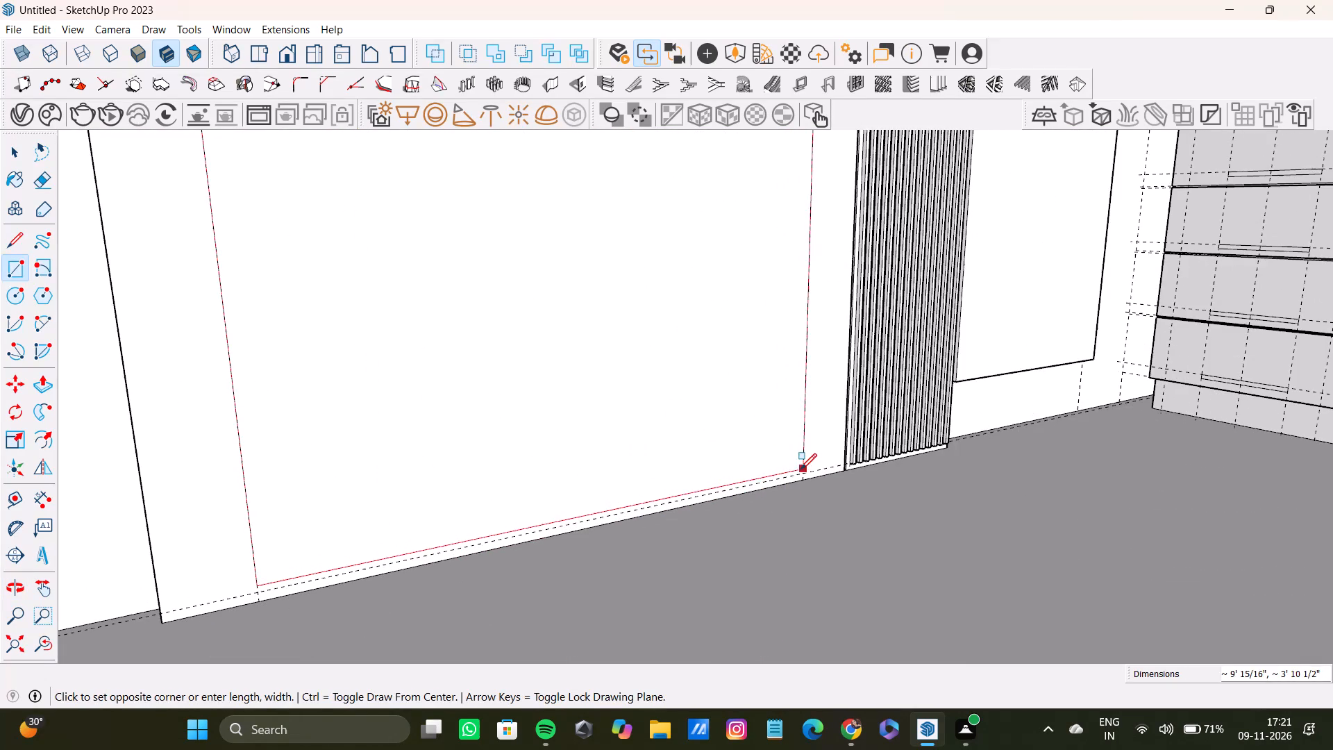
click(800, 469)
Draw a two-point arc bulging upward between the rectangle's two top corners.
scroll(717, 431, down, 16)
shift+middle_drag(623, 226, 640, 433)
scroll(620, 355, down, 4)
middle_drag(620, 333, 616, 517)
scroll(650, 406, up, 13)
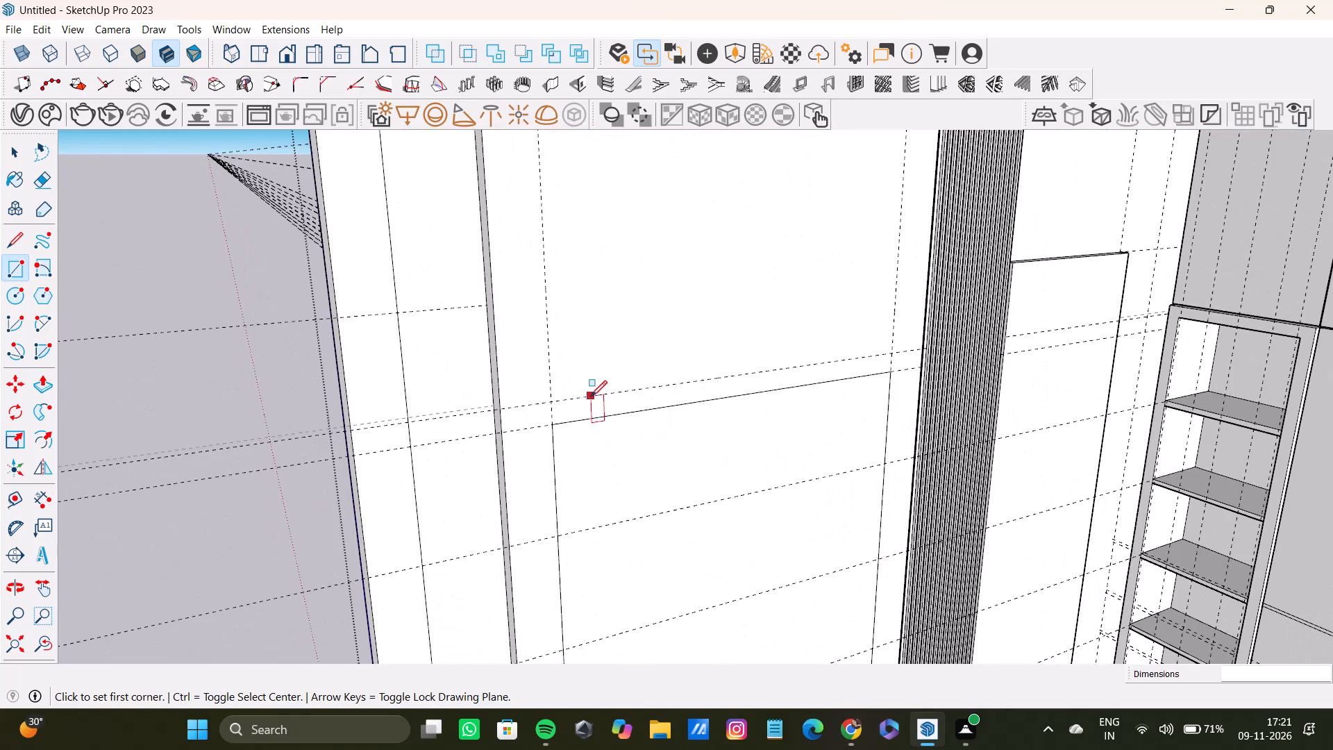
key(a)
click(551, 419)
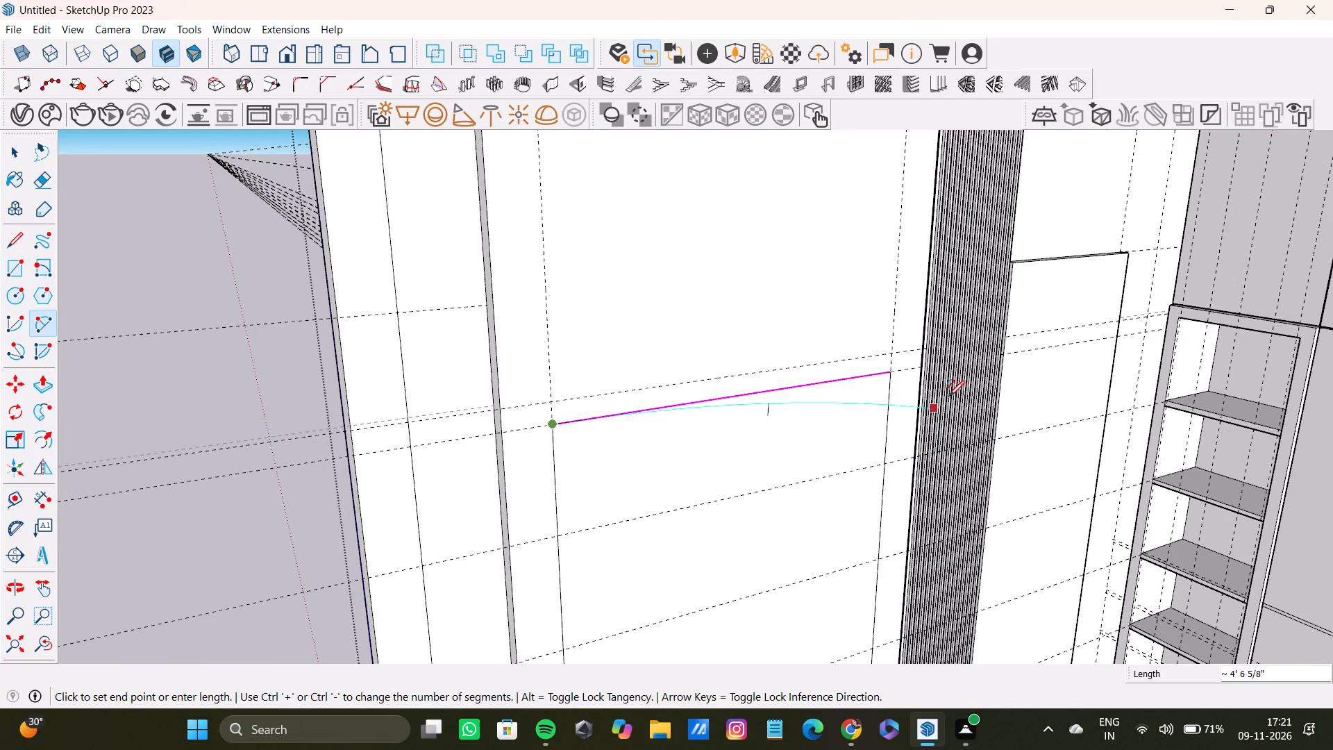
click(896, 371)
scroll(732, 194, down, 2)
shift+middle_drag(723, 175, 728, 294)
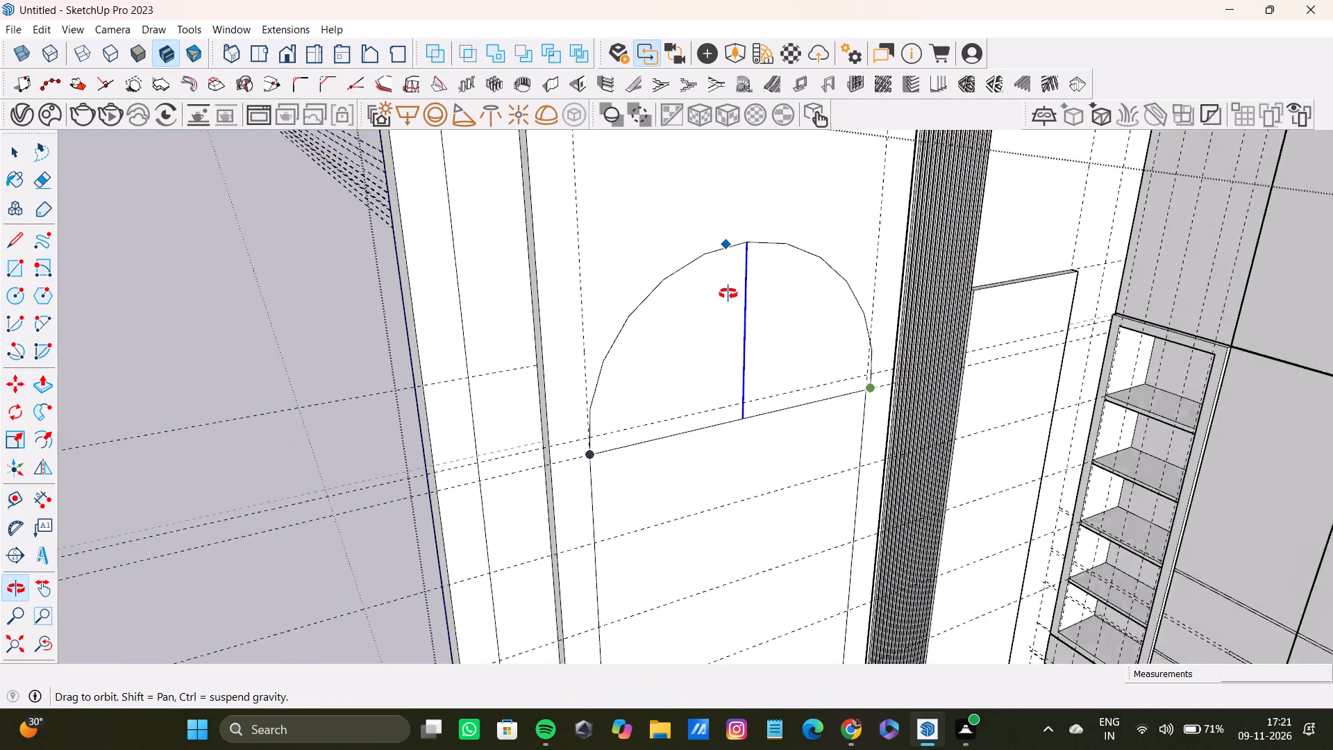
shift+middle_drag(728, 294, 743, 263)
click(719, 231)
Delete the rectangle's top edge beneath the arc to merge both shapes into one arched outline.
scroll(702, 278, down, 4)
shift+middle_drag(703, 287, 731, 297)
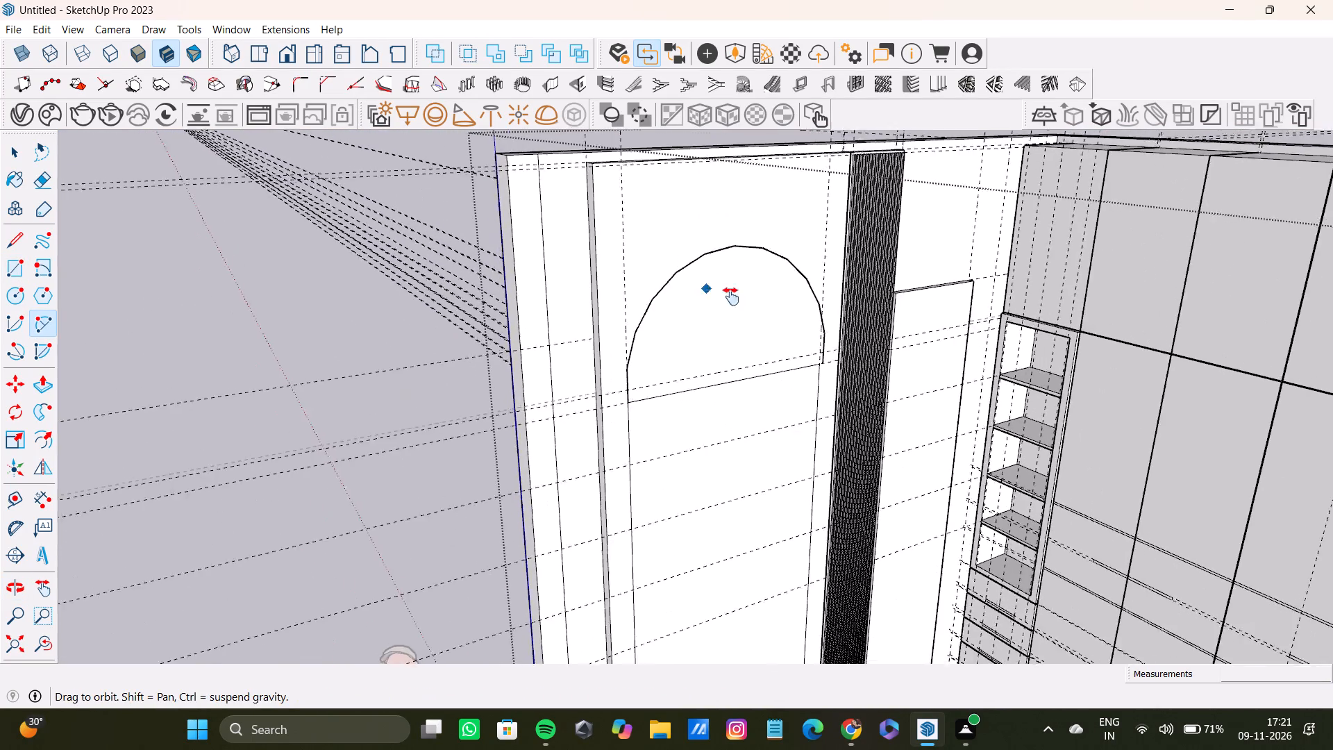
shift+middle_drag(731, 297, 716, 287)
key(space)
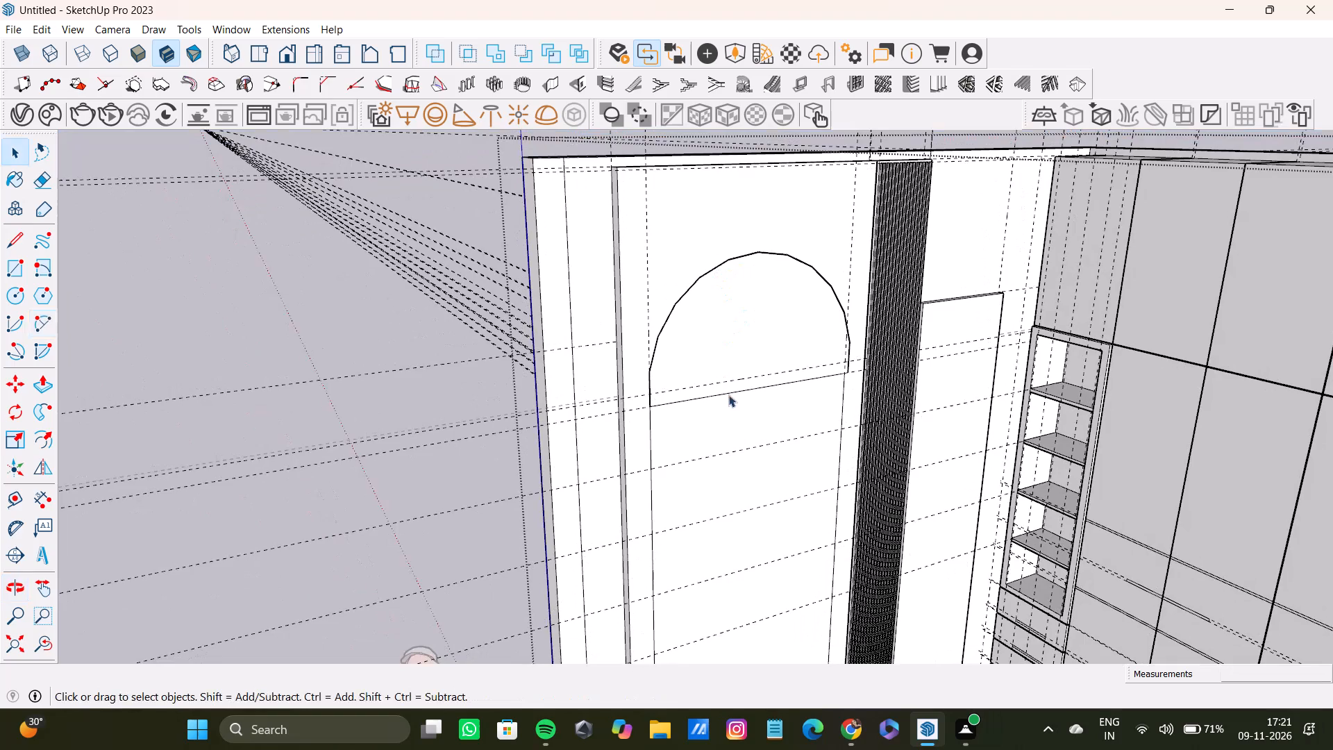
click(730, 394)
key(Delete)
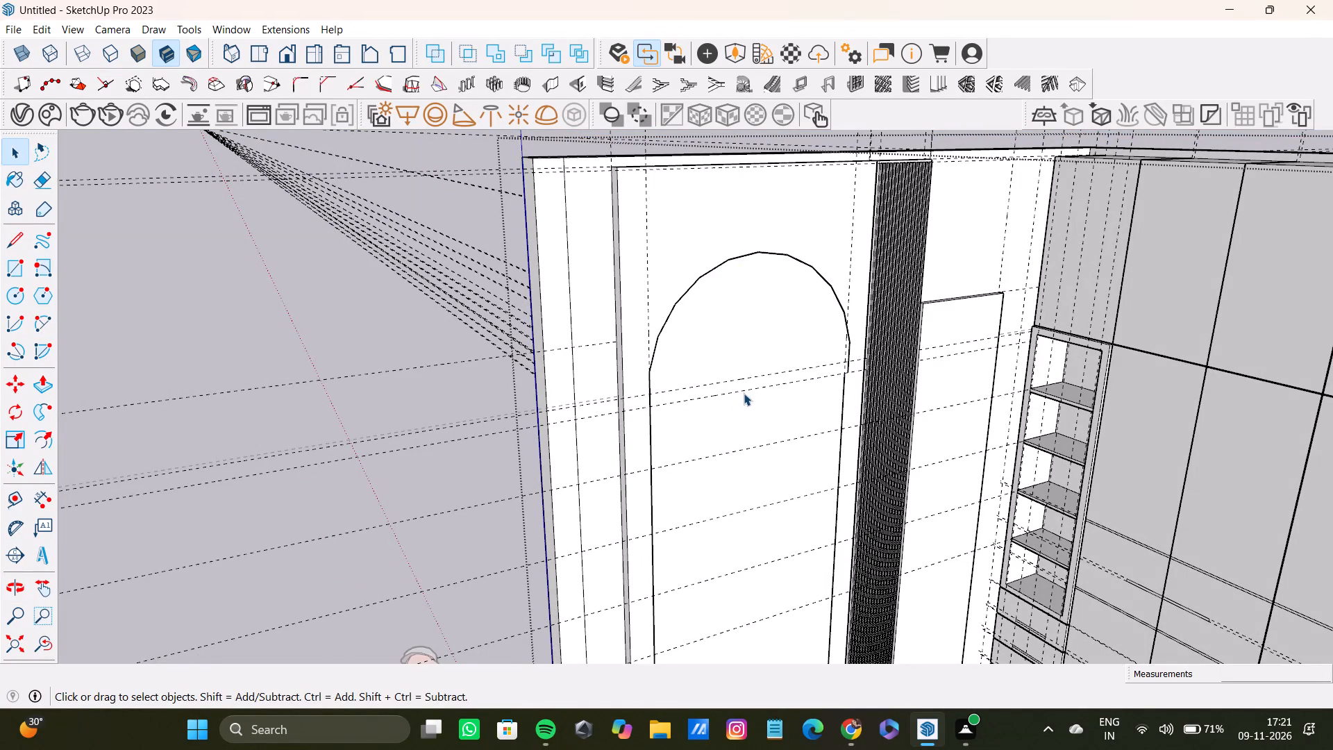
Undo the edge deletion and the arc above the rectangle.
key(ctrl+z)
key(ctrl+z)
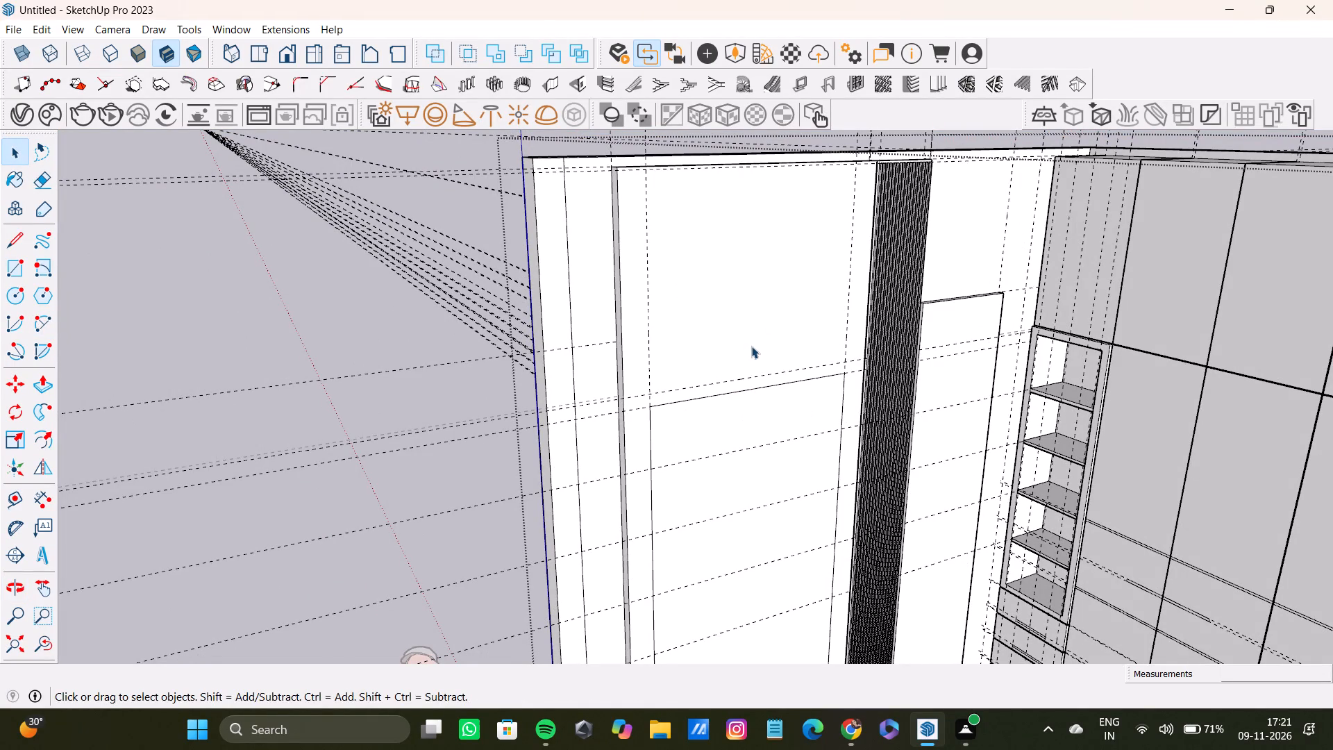
Draw a two-point arc across the rectangle's two top corners, bulging upward about 2' 1".
key(a)
click(651, 403)
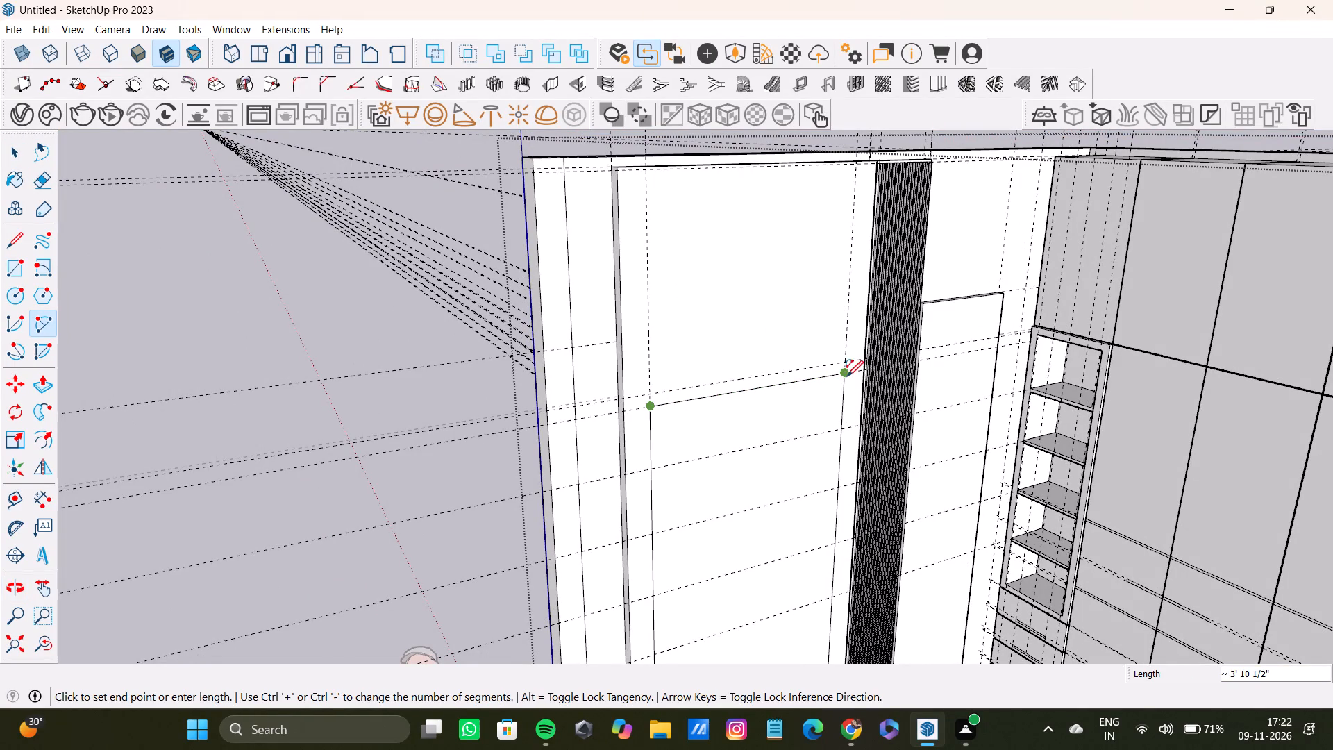
click(846, 375)
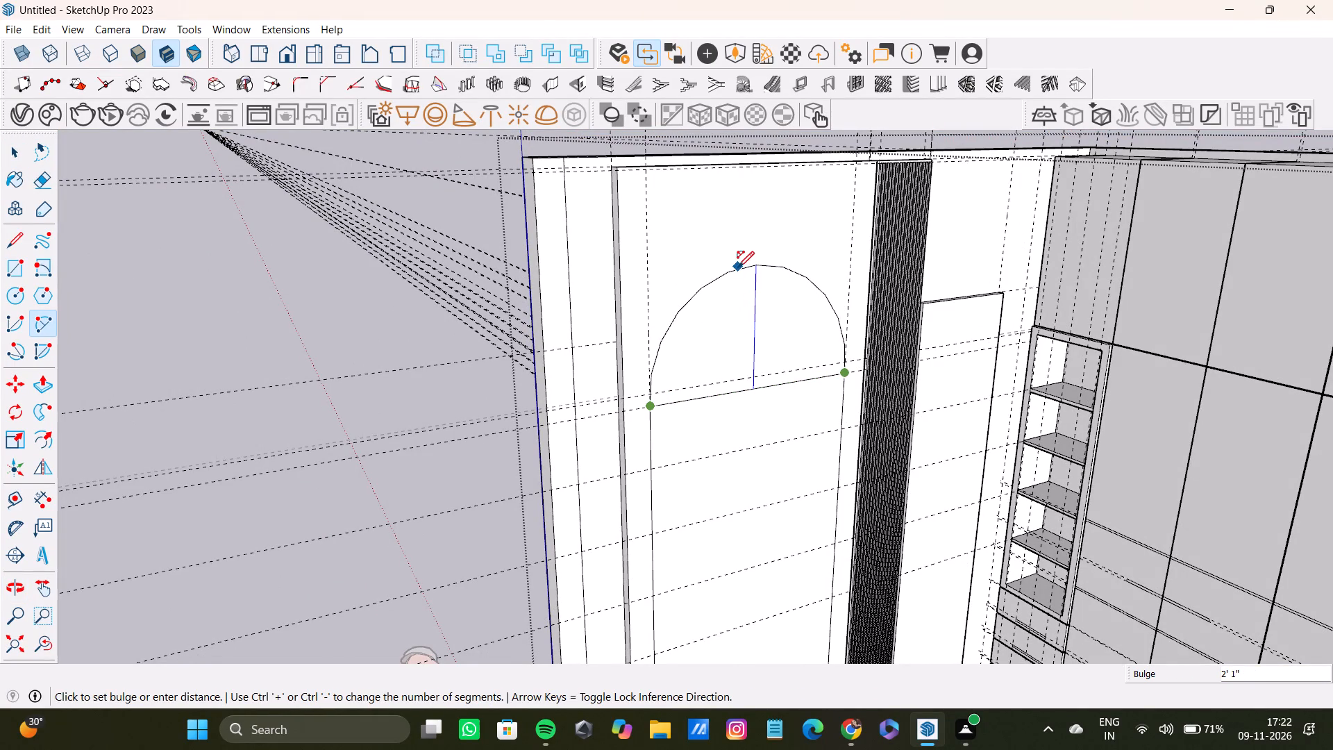
click(737, 265)
key(space)
Delete the straight edge beneath the arc to merge the arc and rectangle into one arched outline.
click(734, 387)
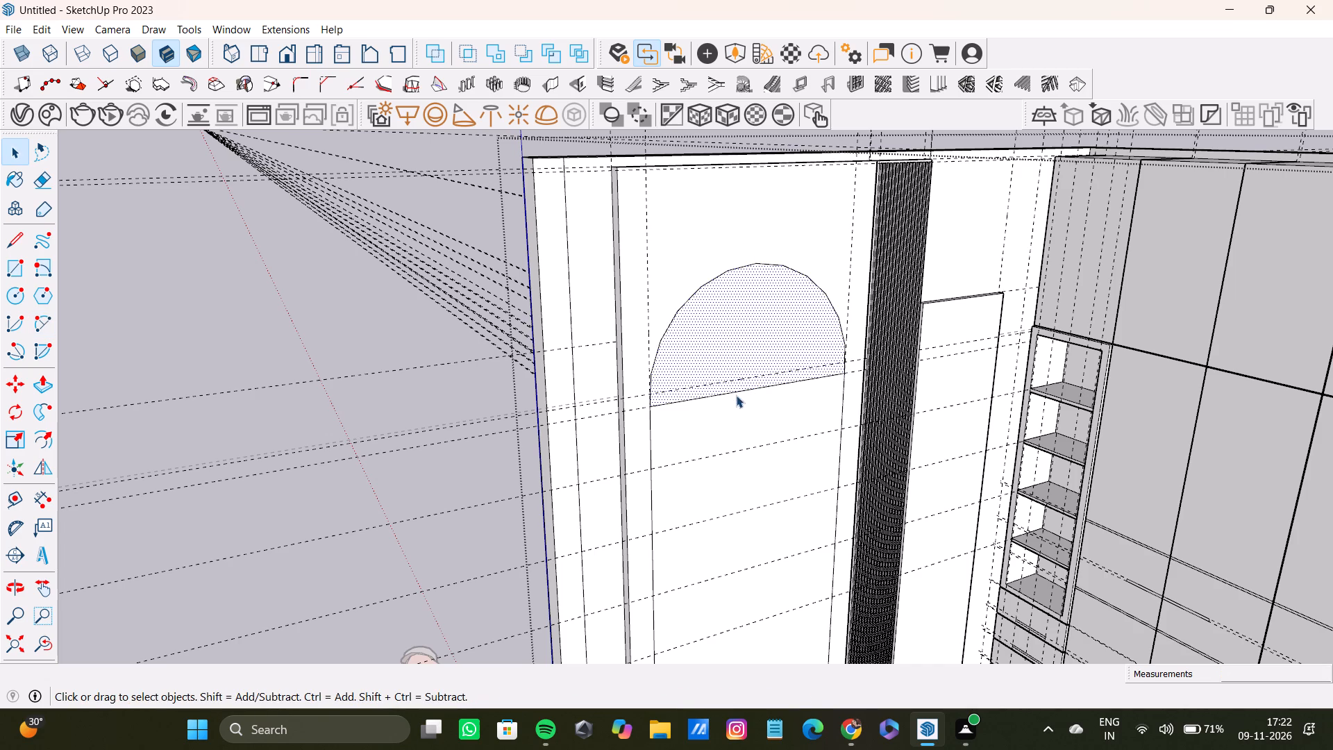
click(736, 395)
click(739, 393)
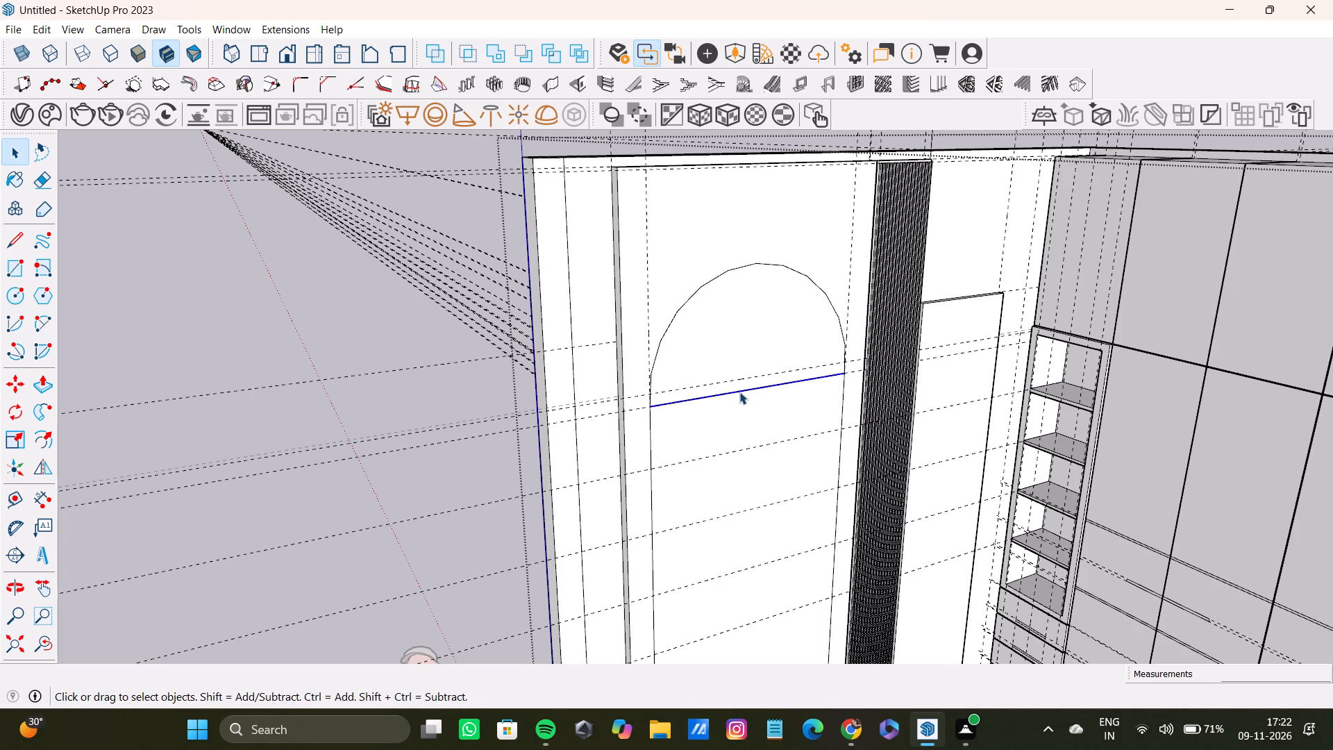
key(Delete)
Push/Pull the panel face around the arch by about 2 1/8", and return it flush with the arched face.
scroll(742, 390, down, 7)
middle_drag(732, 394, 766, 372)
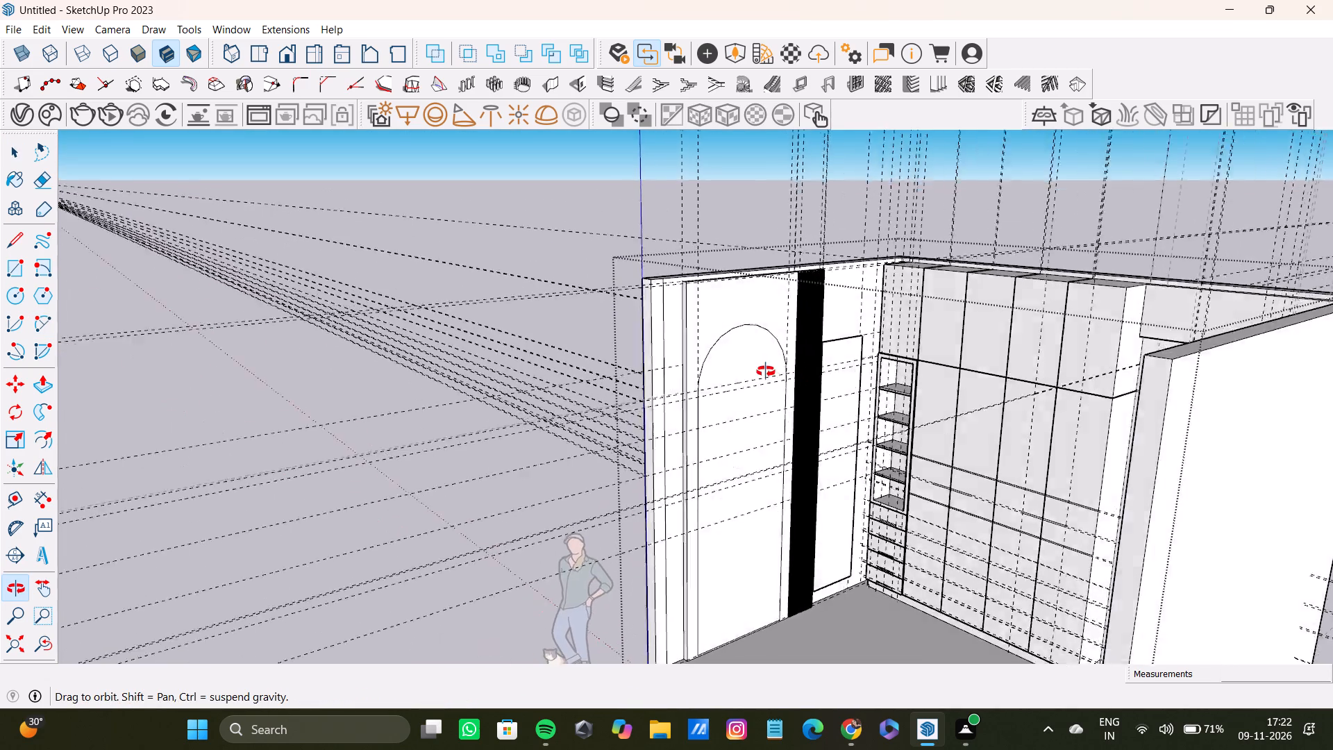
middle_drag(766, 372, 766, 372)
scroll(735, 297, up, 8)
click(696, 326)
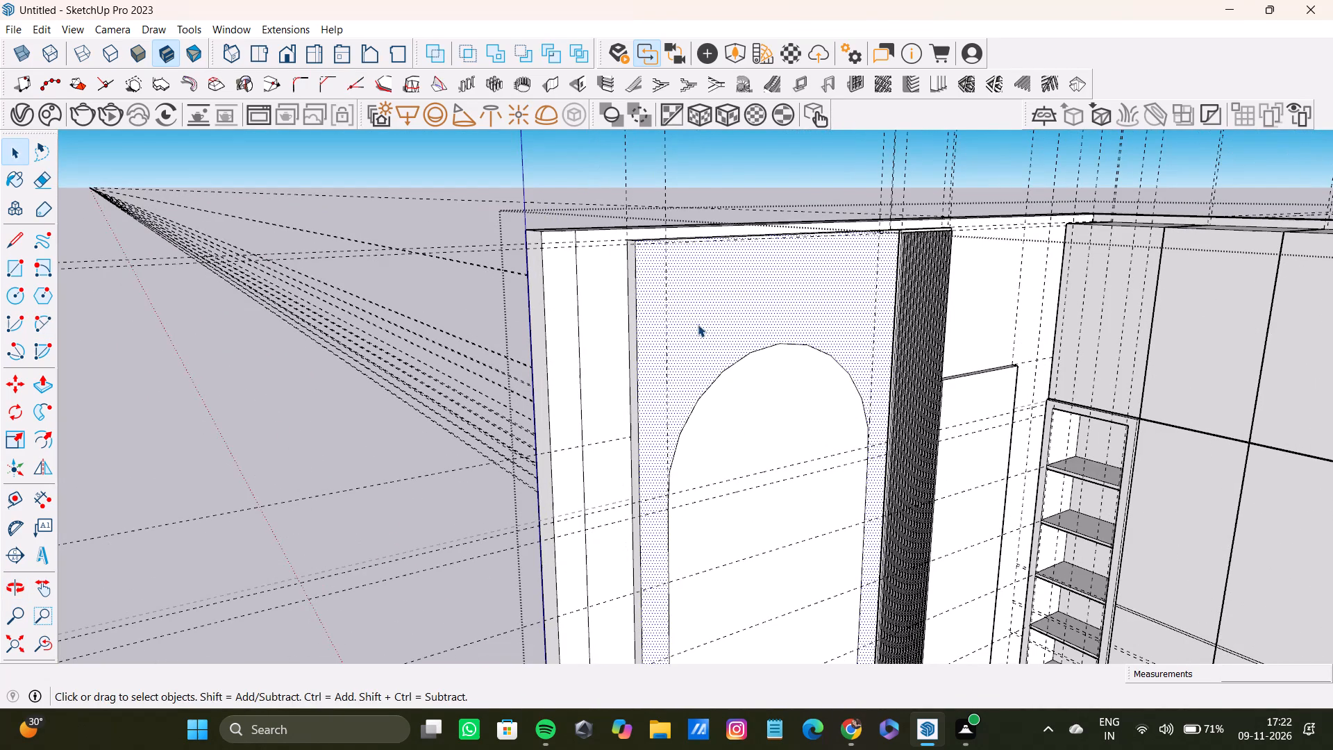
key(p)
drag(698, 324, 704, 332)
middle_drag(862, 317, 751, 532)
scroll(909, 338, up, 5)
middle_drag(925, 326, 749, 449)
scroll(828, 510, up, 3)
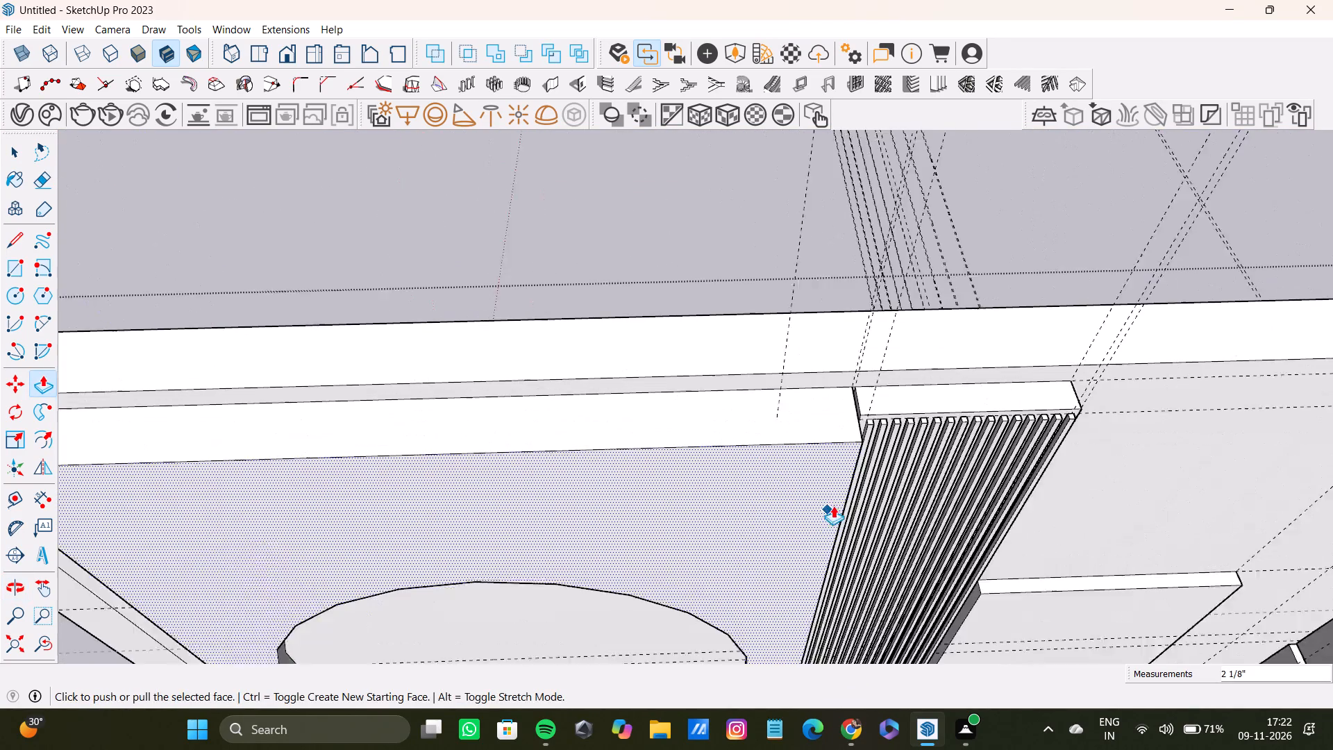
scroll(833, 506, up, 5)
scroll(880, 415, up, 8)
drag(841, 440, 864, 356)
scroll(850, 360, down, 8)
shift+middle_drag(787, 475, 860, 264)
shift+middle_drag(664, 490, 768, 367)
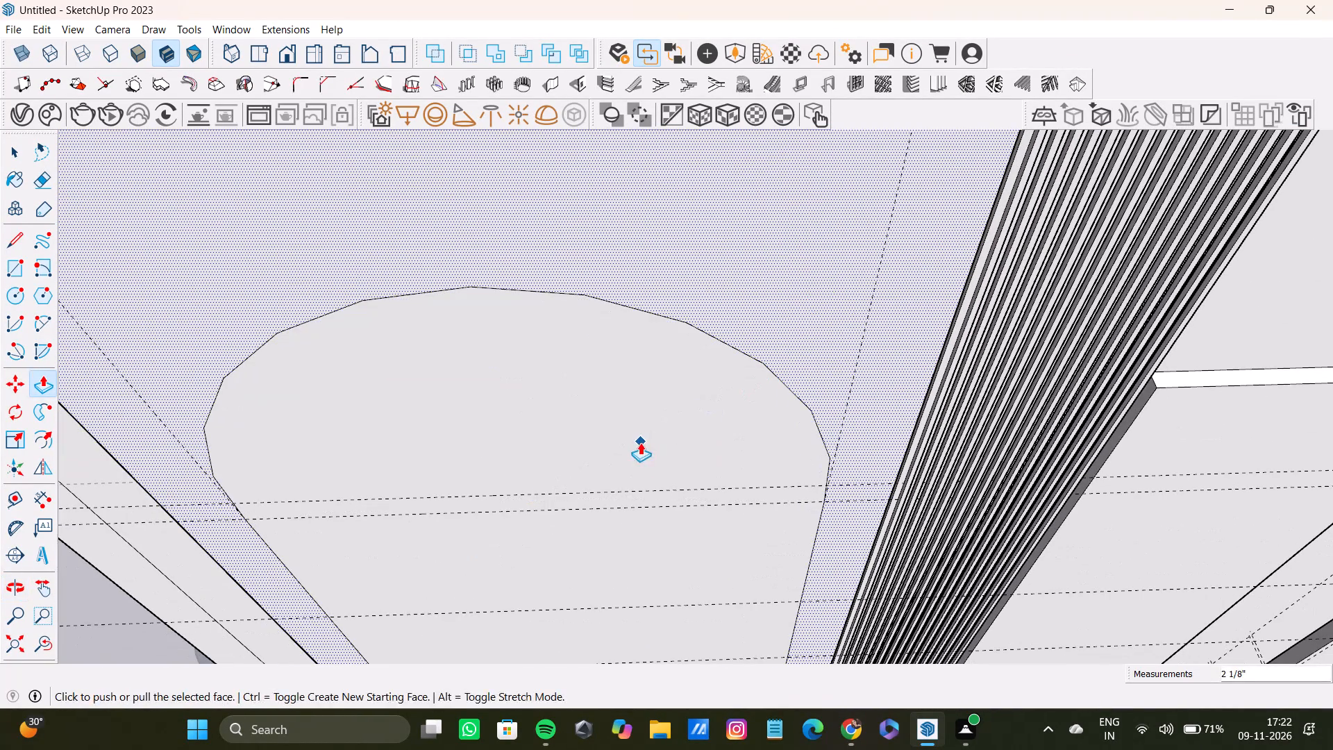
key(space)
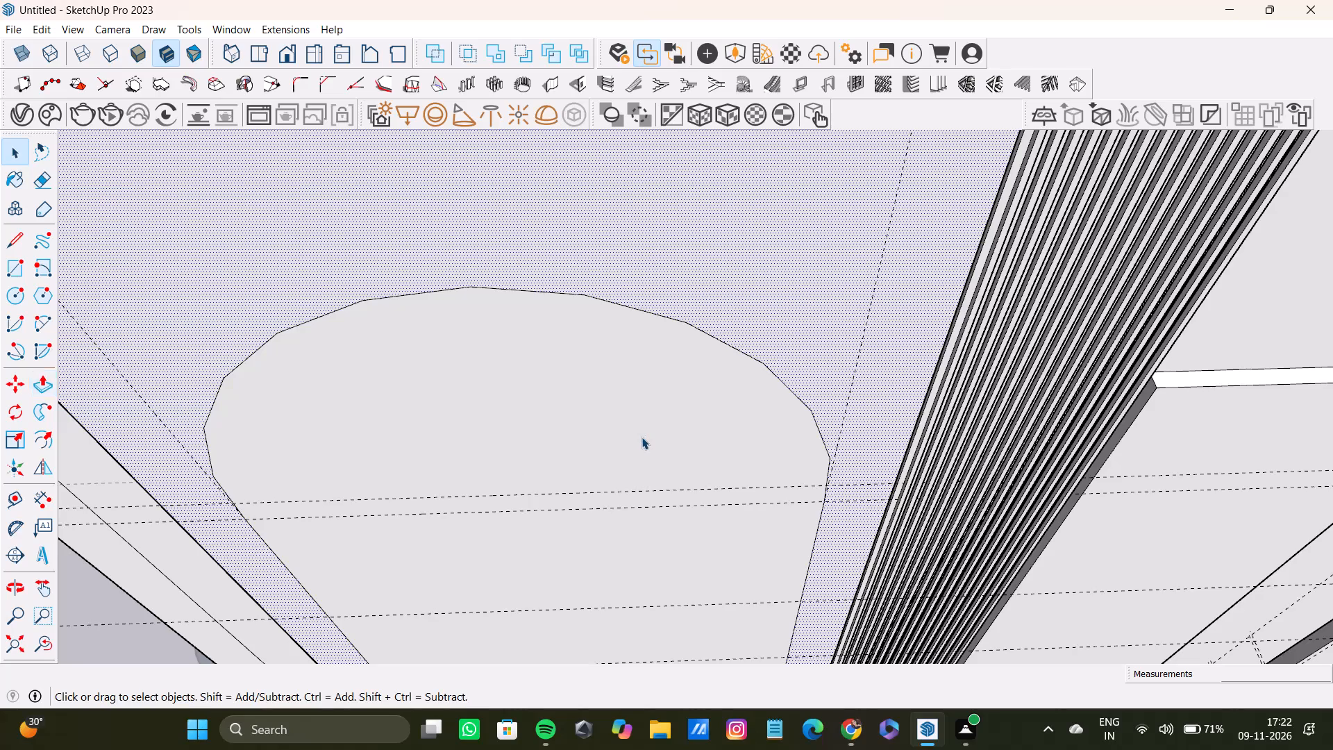
Push the arched face into the wide panel about 3/4", and pull it back outward about 1".
scroll(654, 394, down, 12)
middle_drag(660, 423, 899, 369)
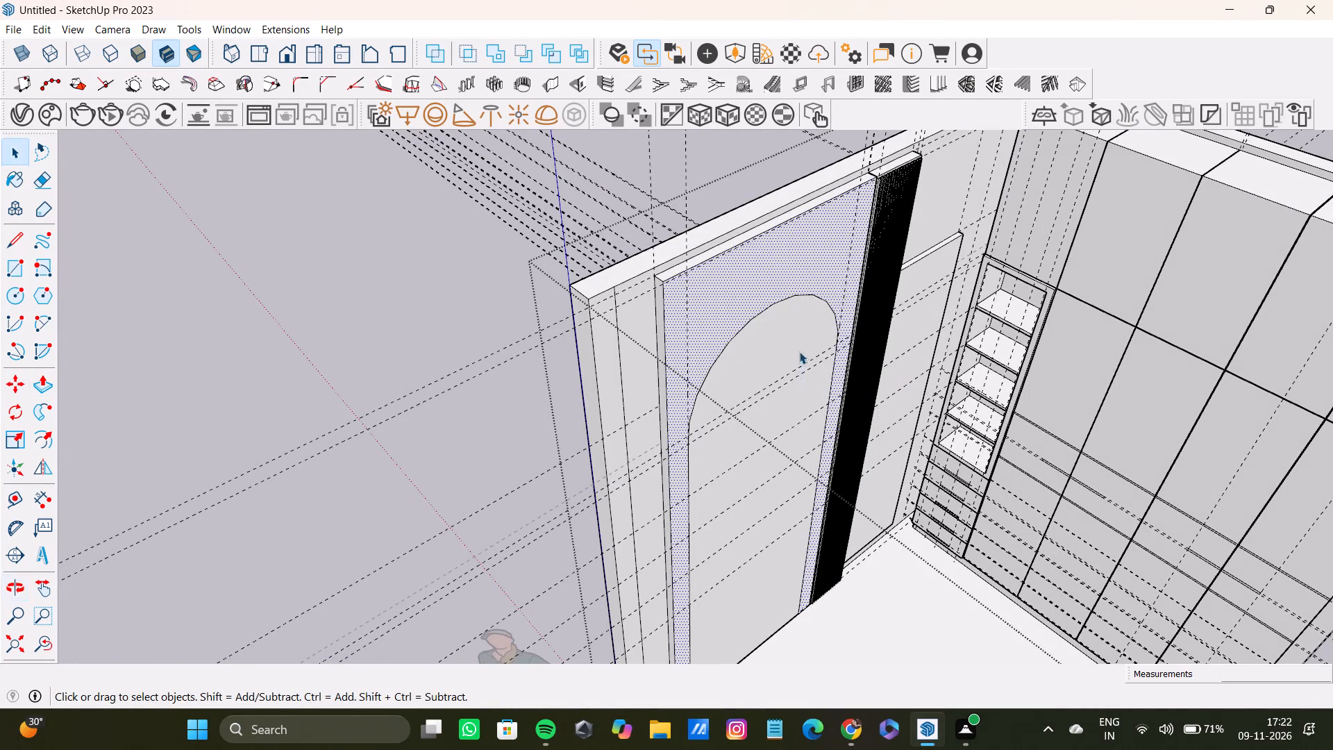
click(799, 351)
key(p)
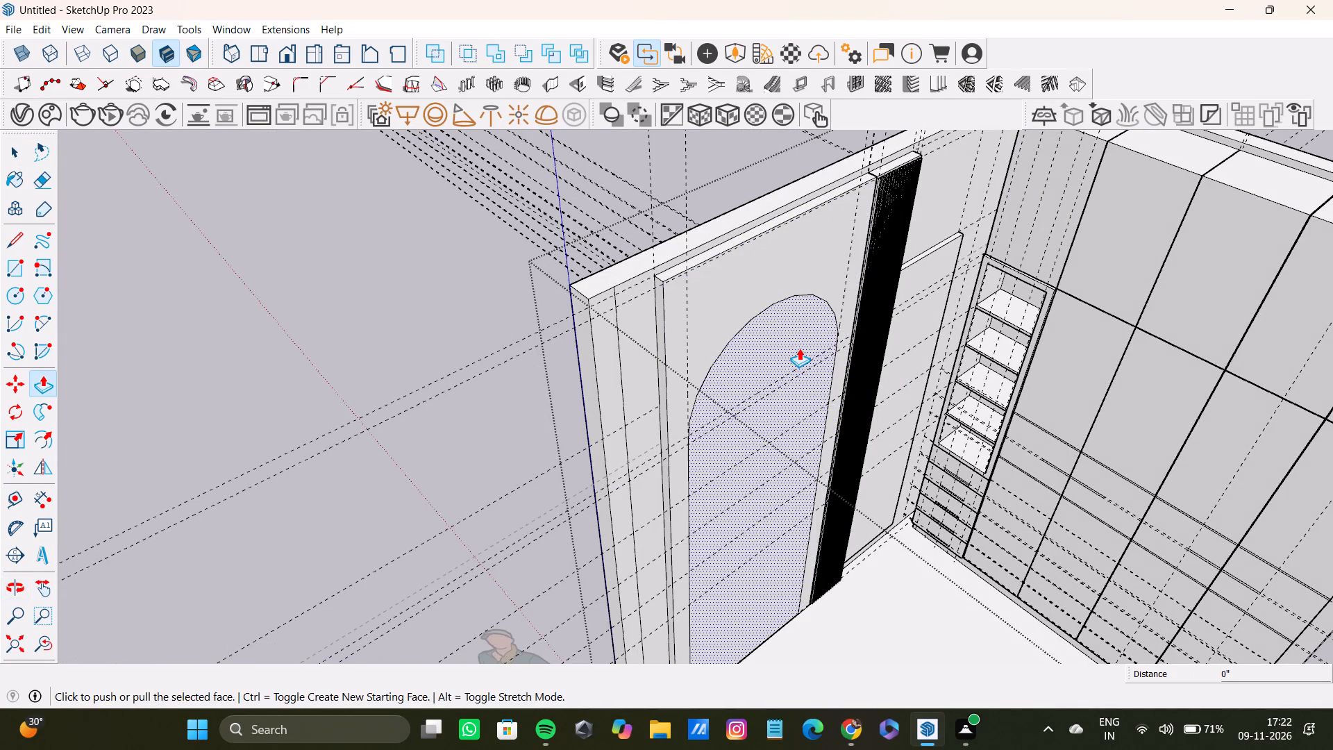
click(799, 342)
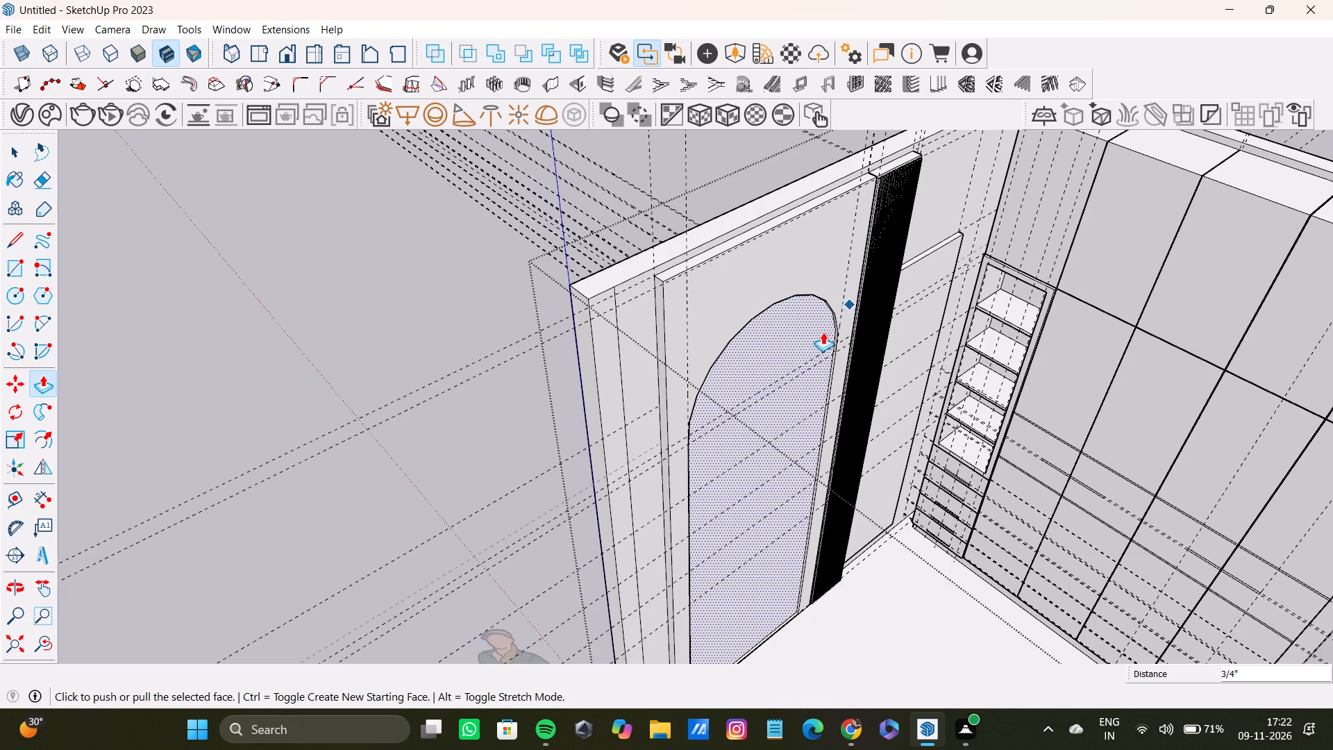
scroll(821, 334, up, 13)
middle_drag(827, 317, 821, 324)
drag(823, 318, 840, 322)
scroll(820, 331, down, 17)
middle_drag(823, 403, 795, 208)
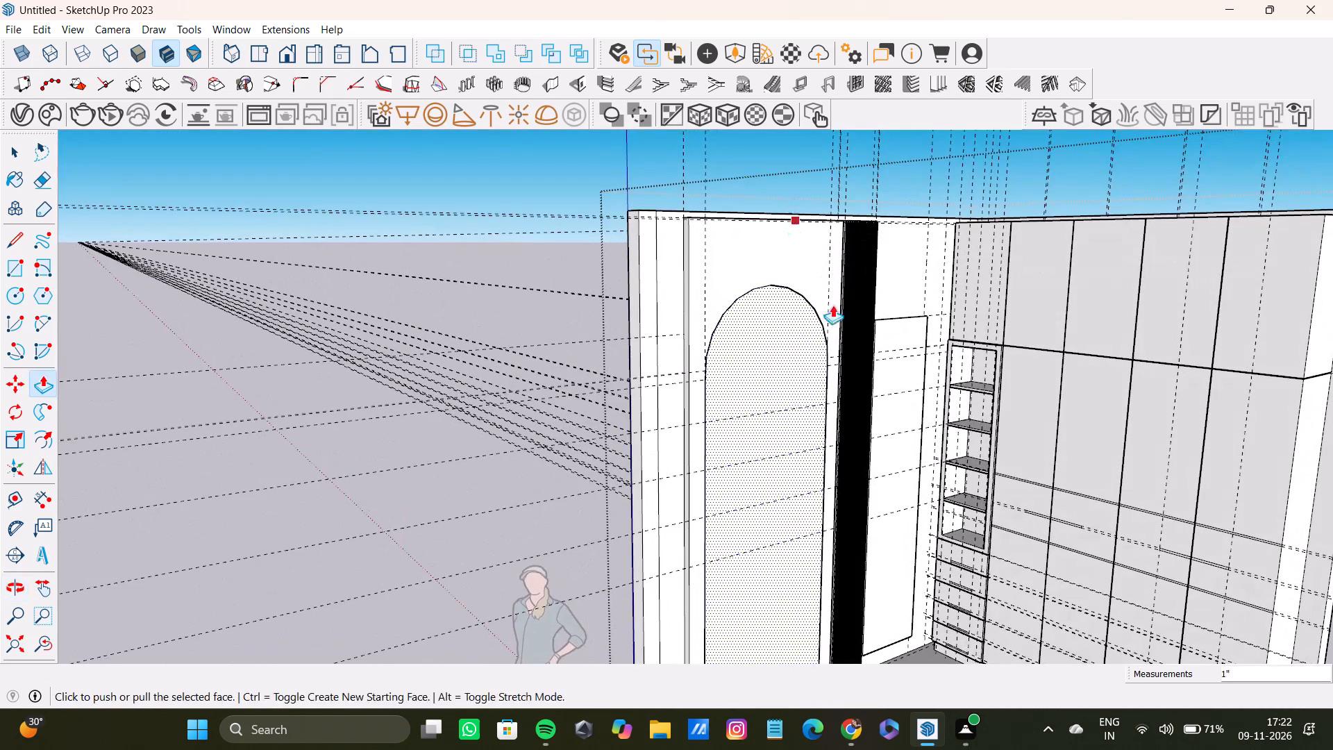
key(space)
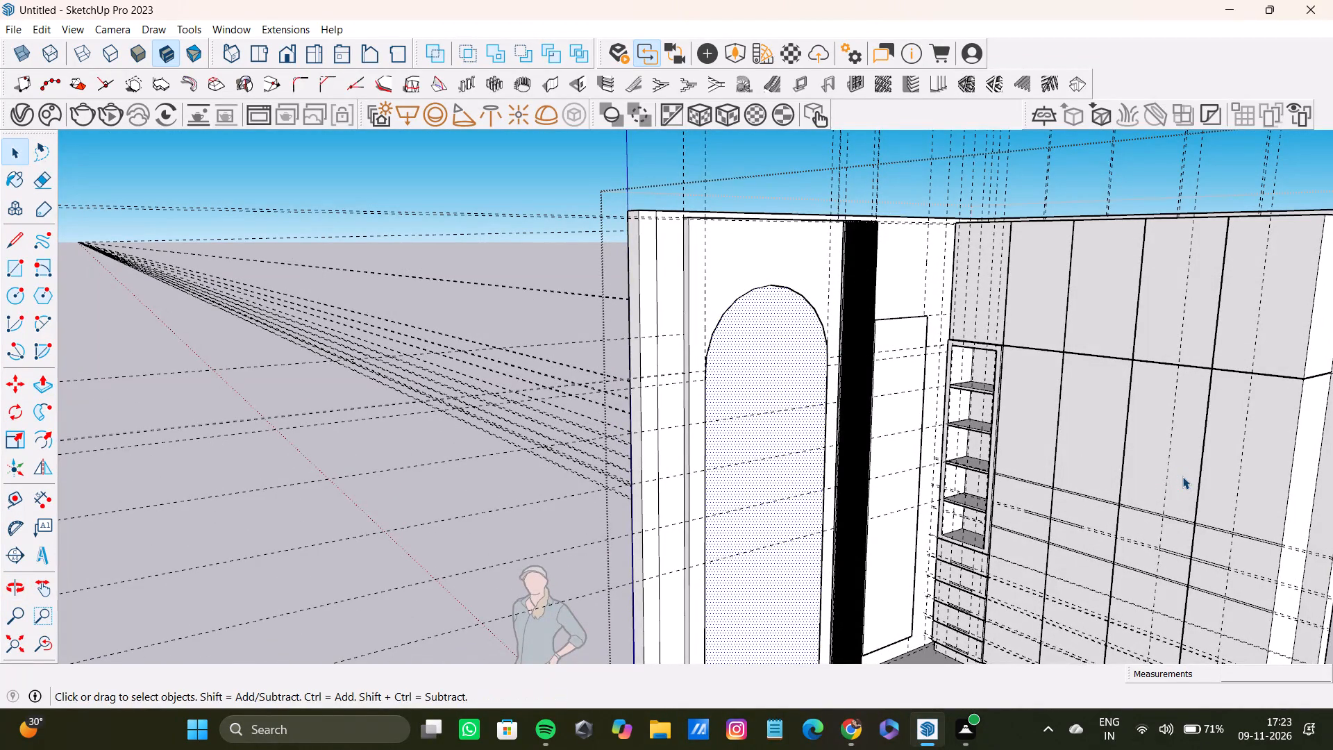
Push the arched face inward about 1 5/16" to recess it into the wide panel.
scroll(747, 377, up, 6)
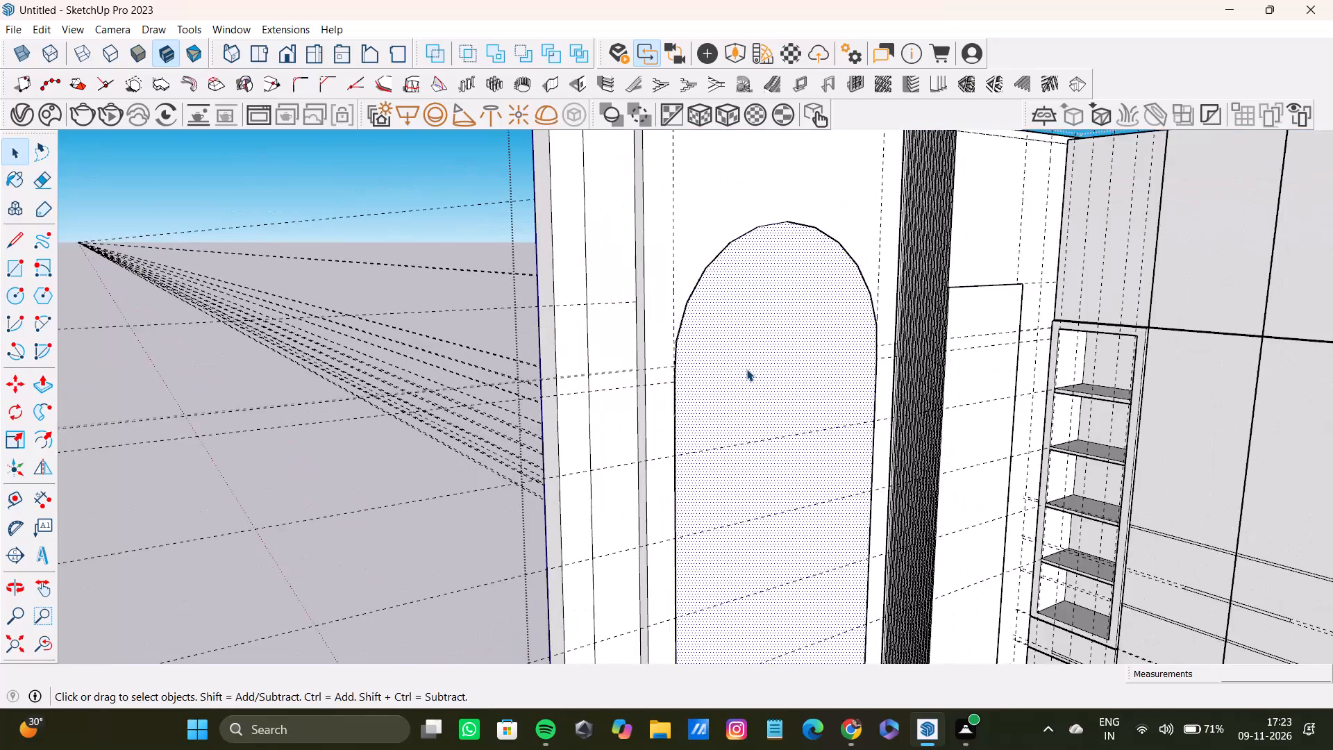
scroll(746, 369, up, 3)
scroll(746, 367, down, 13)
middle_drag(745, 367, 857, 533)
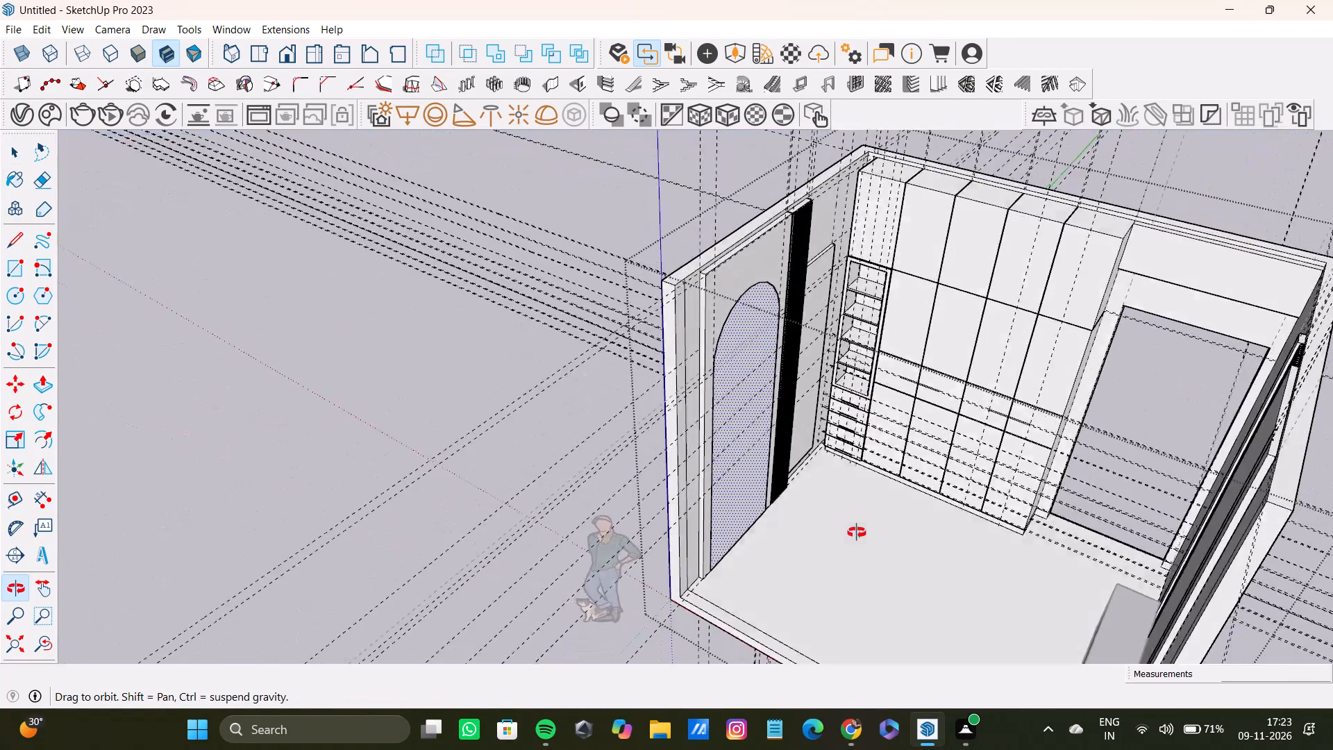
middle_drag(857, 533, 846, 488)
scroll(695, 265, up, 20)
scroll(695, 265, up, 2)
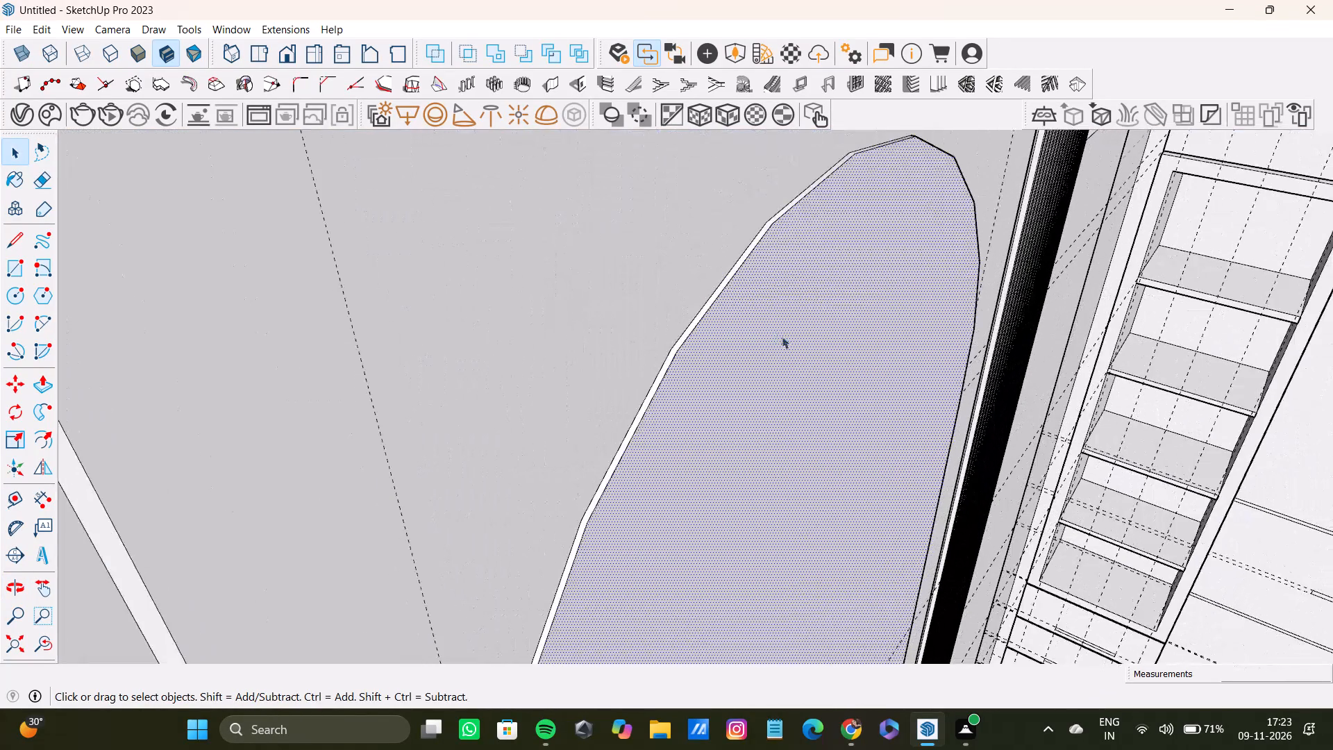
key(p)
drag(796, 318, 780, 315)
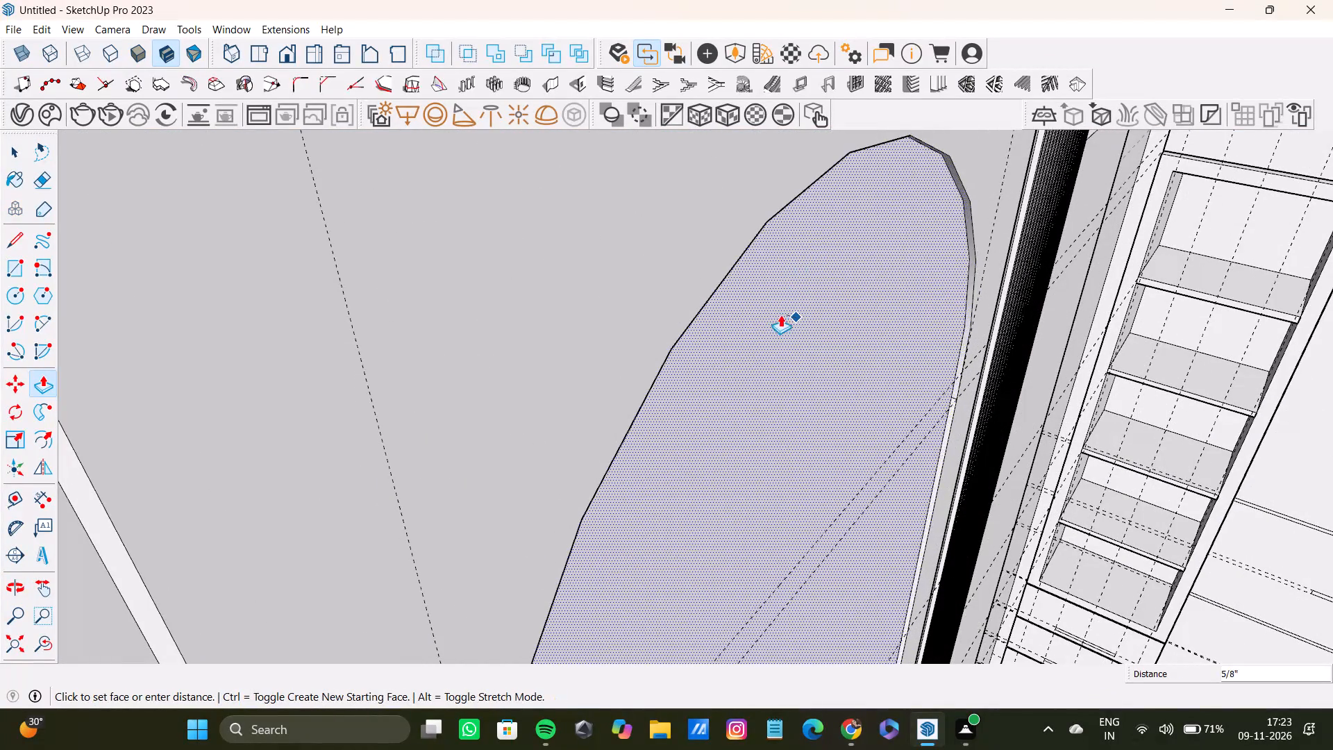
drag(780, 315, 771, 307)
Adjust the depth of the arched recess by about 9/16" with Push/Pull.
scroll(764, 326, down, 6)
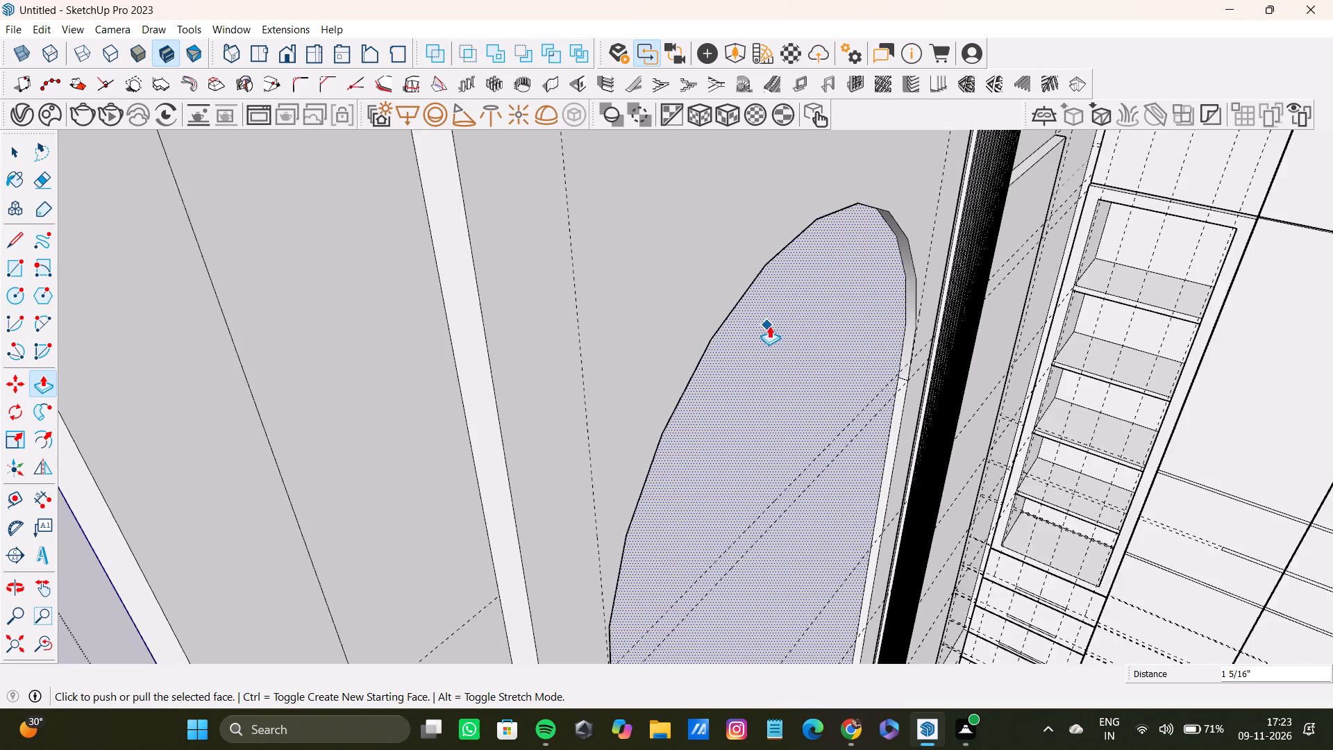
scroll(769, 326, down, 9)
middle_drag(835, 373, 794, 205)
scroll(787, 197, up, 3)
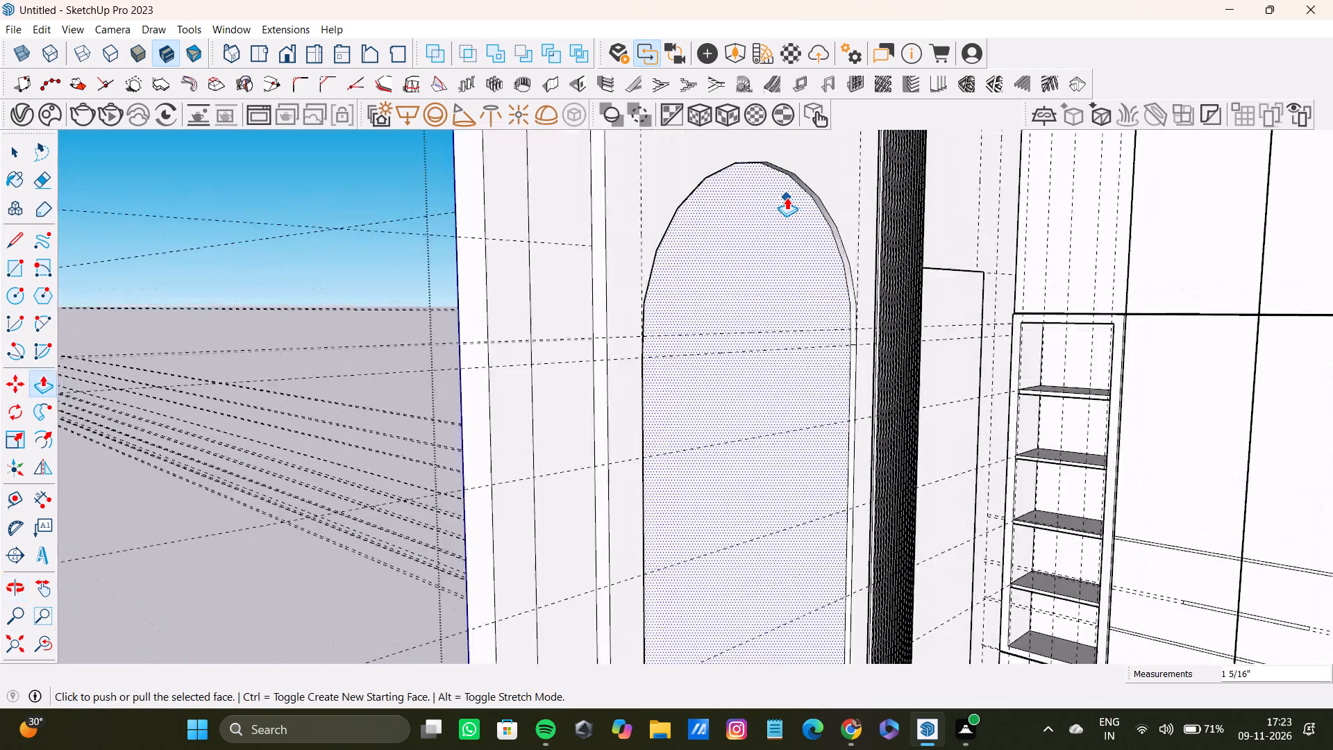
scroll(787, 197, up, 11)
drag(796, 197, 809, 203)
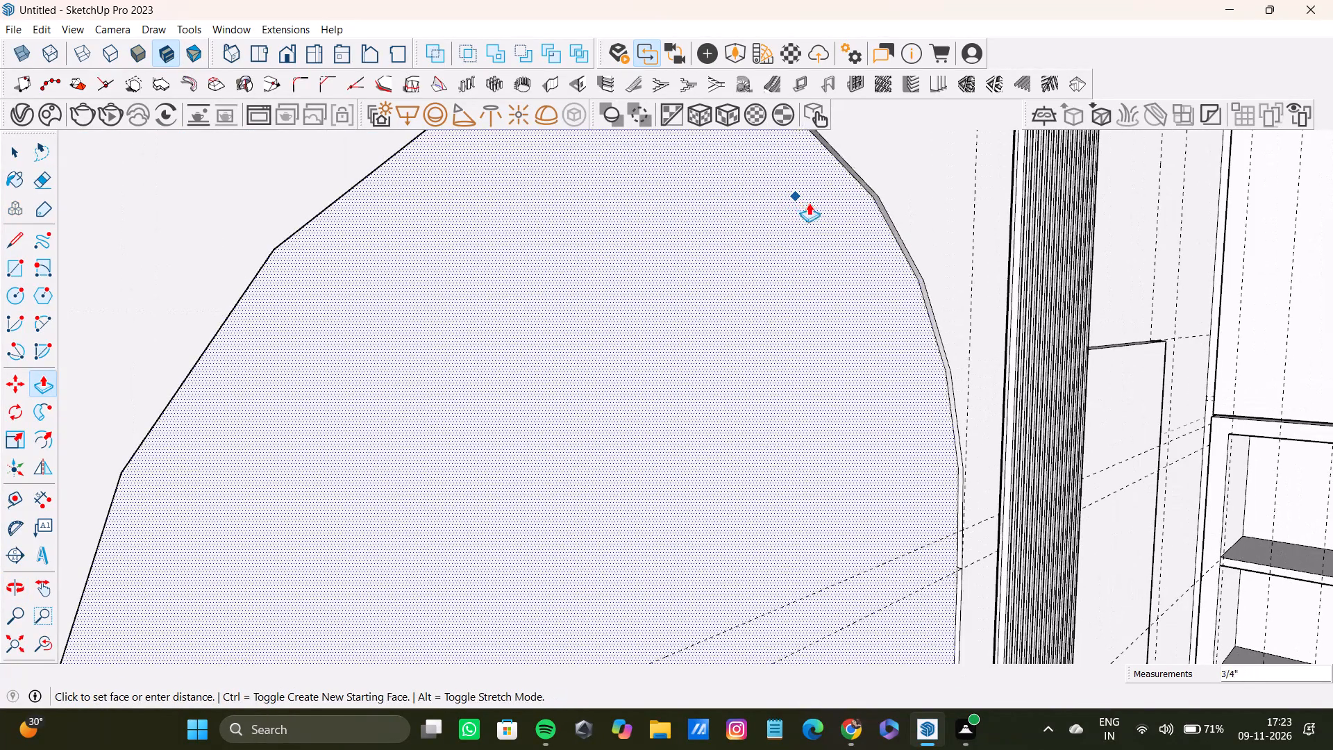
drag(809, 203, 787, 214)
Push/Pull the thin handle rectangle on the top drawer front below the open shelves by a slight depth.
scroll(785, 231, down, 20)
scroll(785, 231, down, 3)
middle_drag(833, 310, 1016, 544)
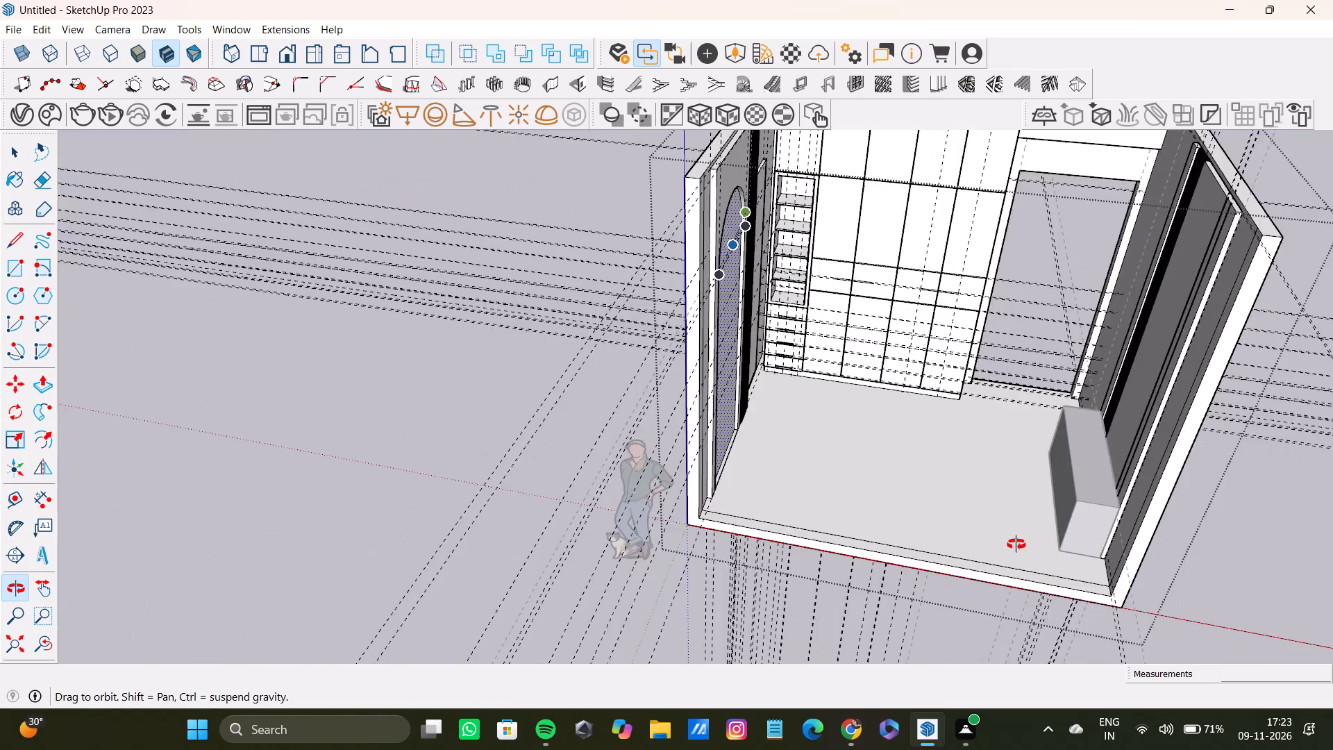
middle_drag(1016, 544, 1325, 511)
scroll(238, 341, up, 5)
scroll(571, 310, down, 20)
scroll(571, 310, down, 1)
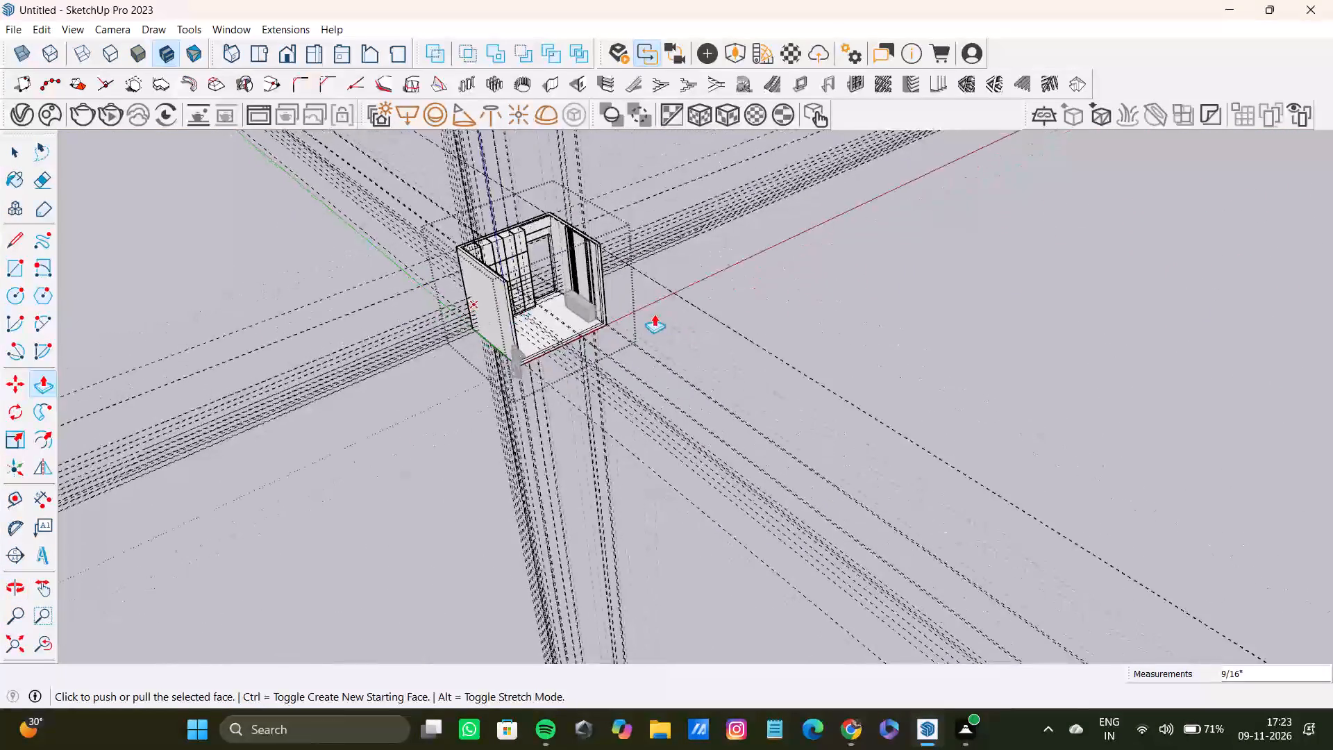
middle_drag(669, 312, 455, 314)
scroll(752, 265, up, 14)
scroll(684, 424, down, 4)
scroll(685, 410, up, 2)
middle_drag(681, 405, 567, 333)
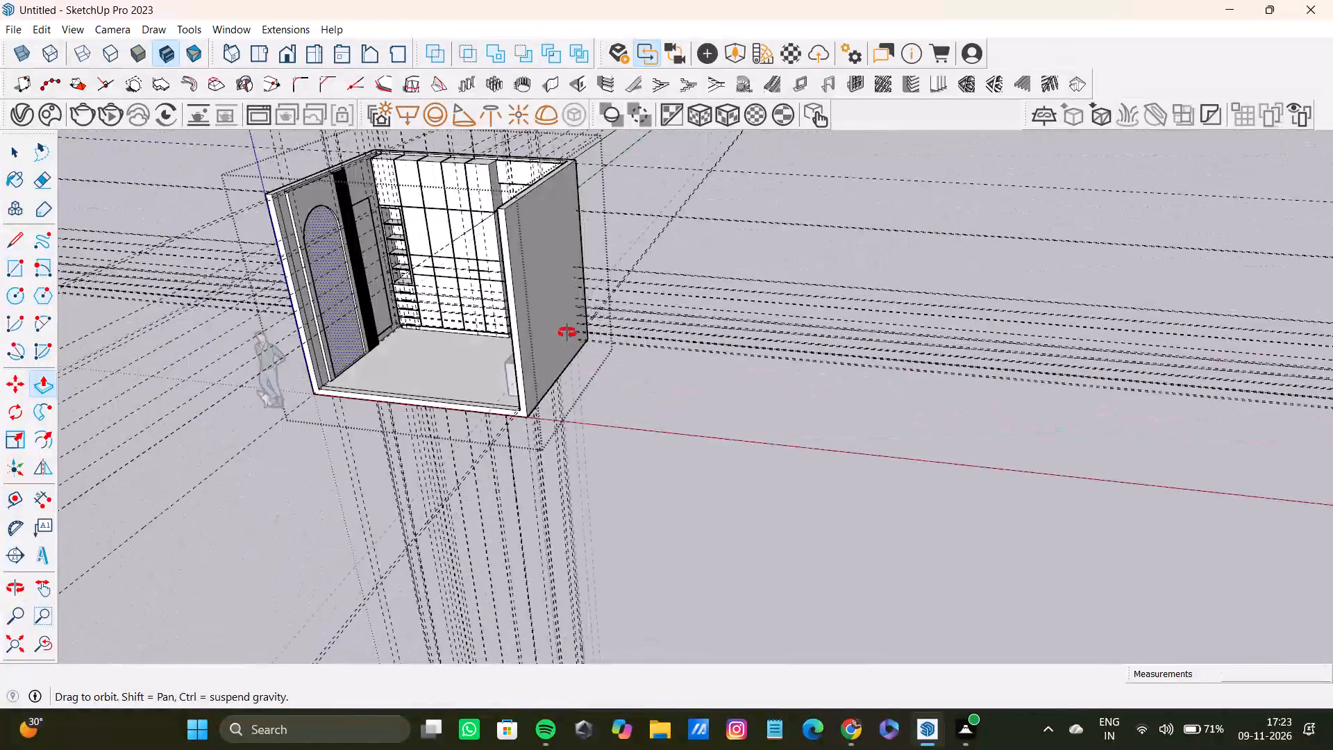
middle_drag(567, 333, 543, 288)
scroll(547, 295, up, 14)
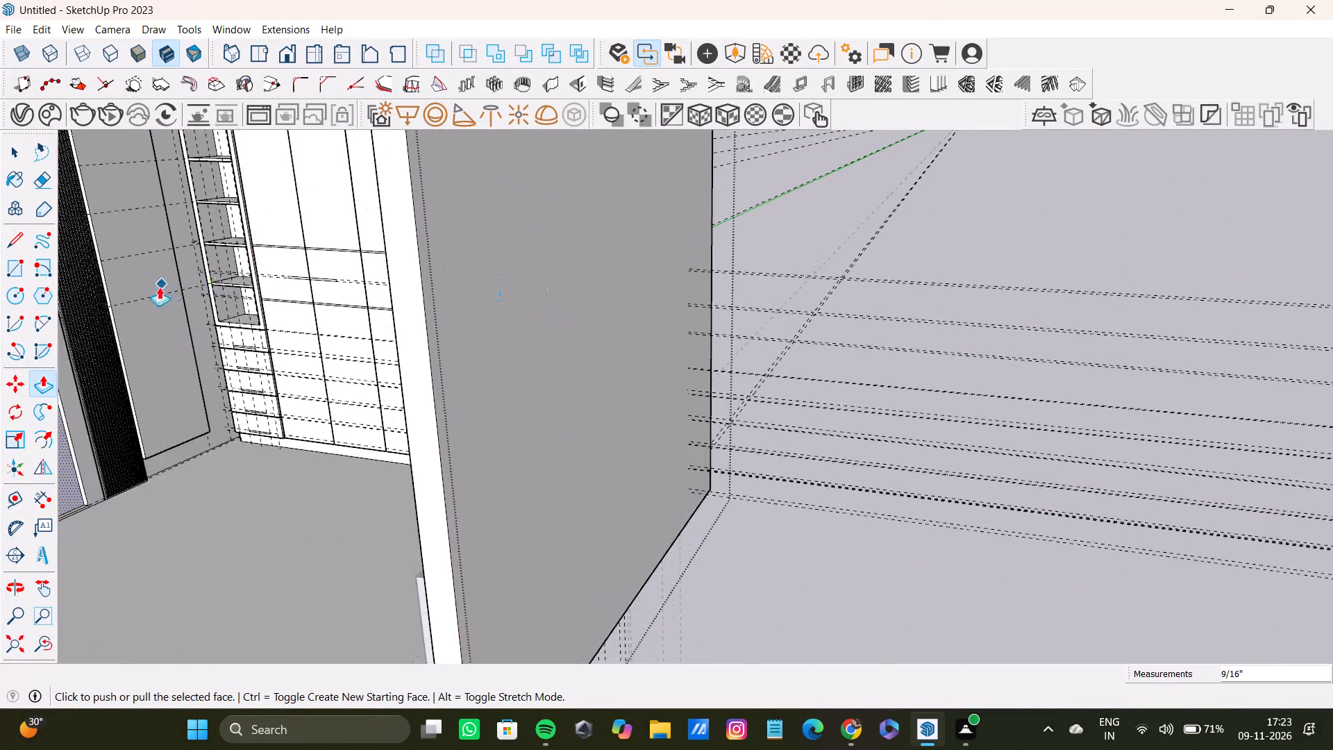
scroll(228, 344, up, 20)
scroll(228, 344, up, 5)
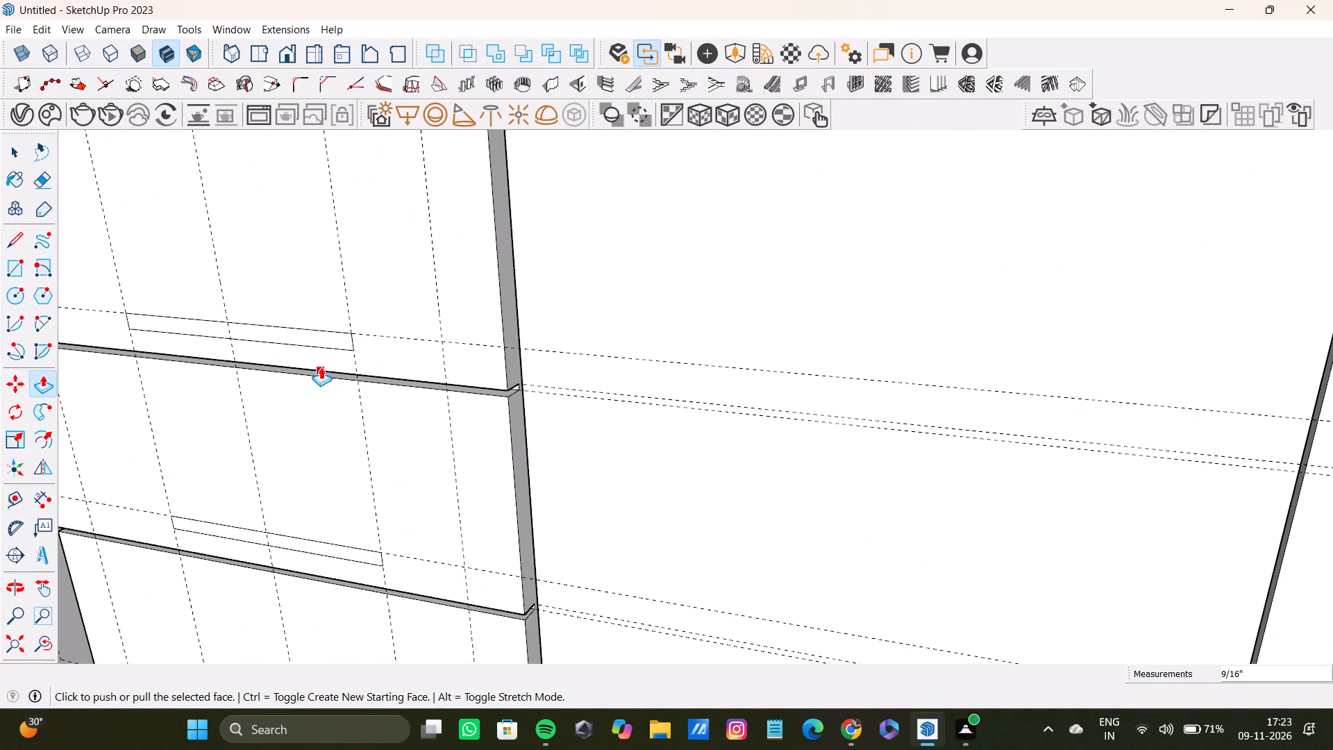
key(space)
click(323, 337)
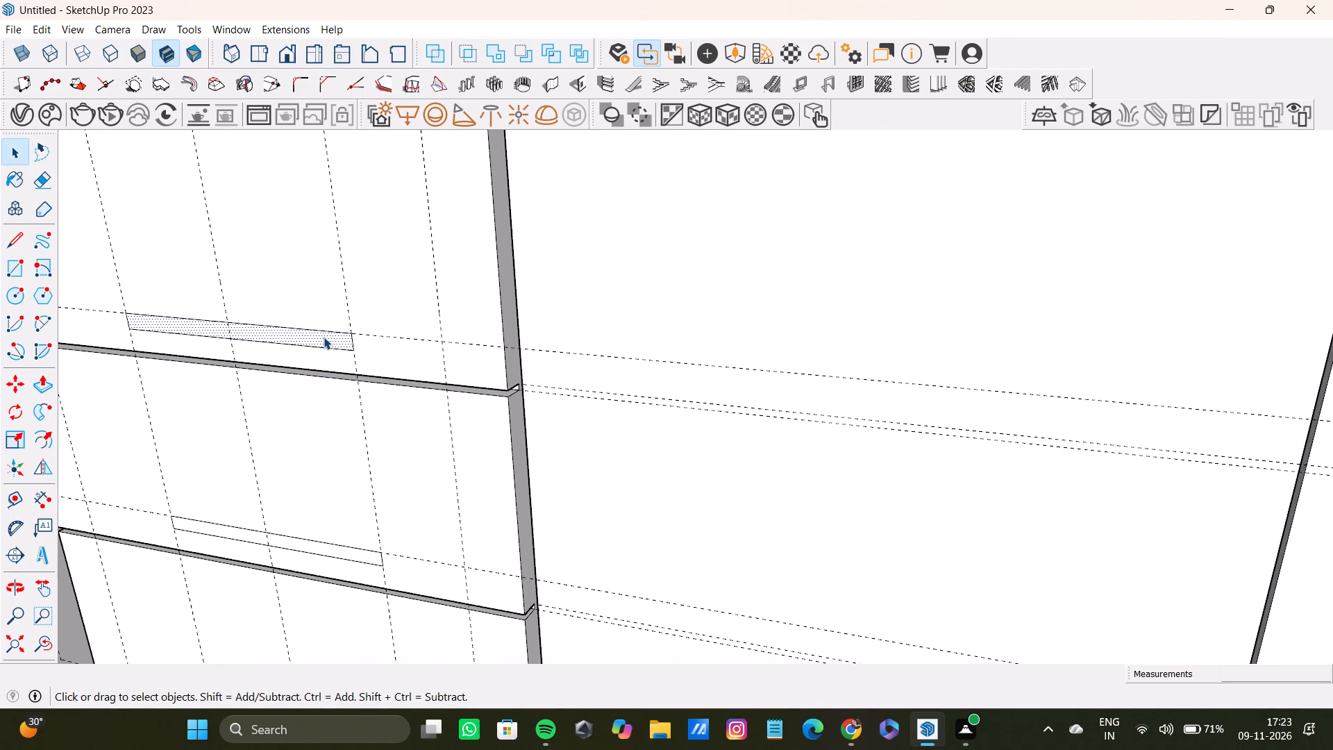
key(p)
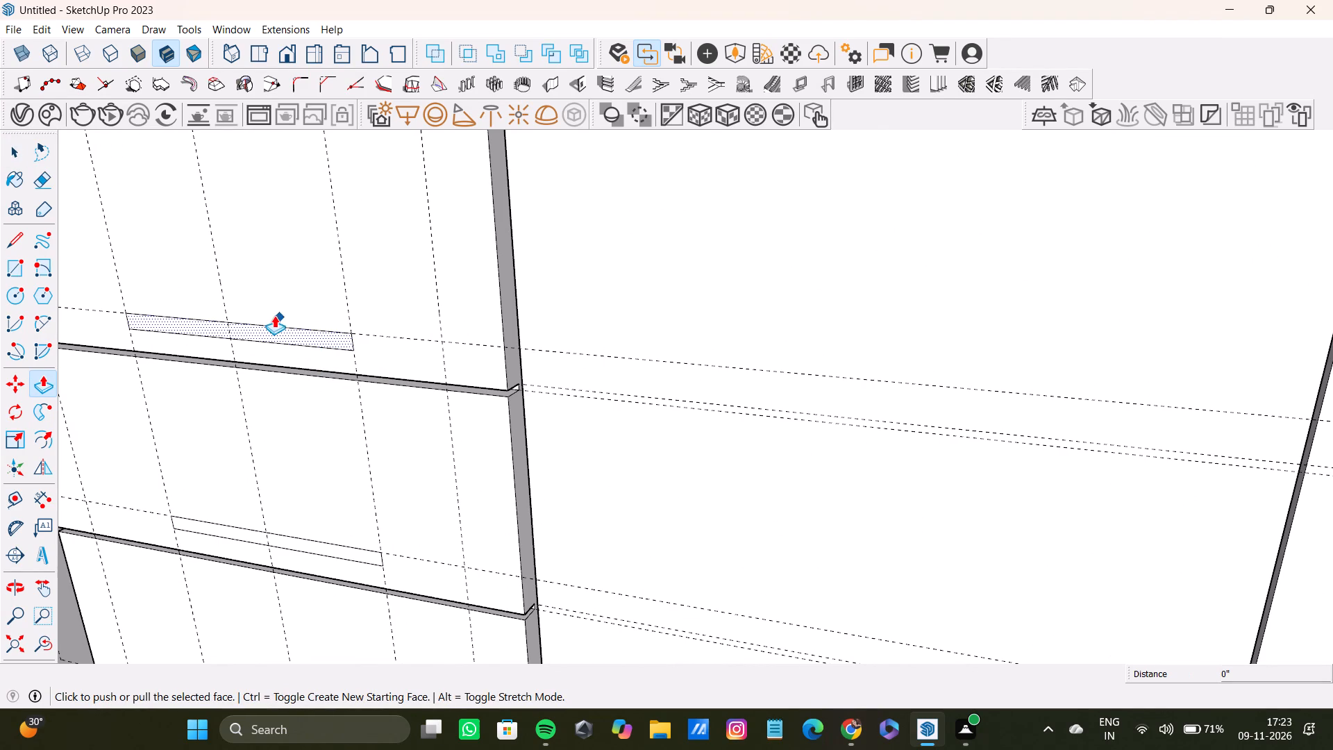
click(303, 335)
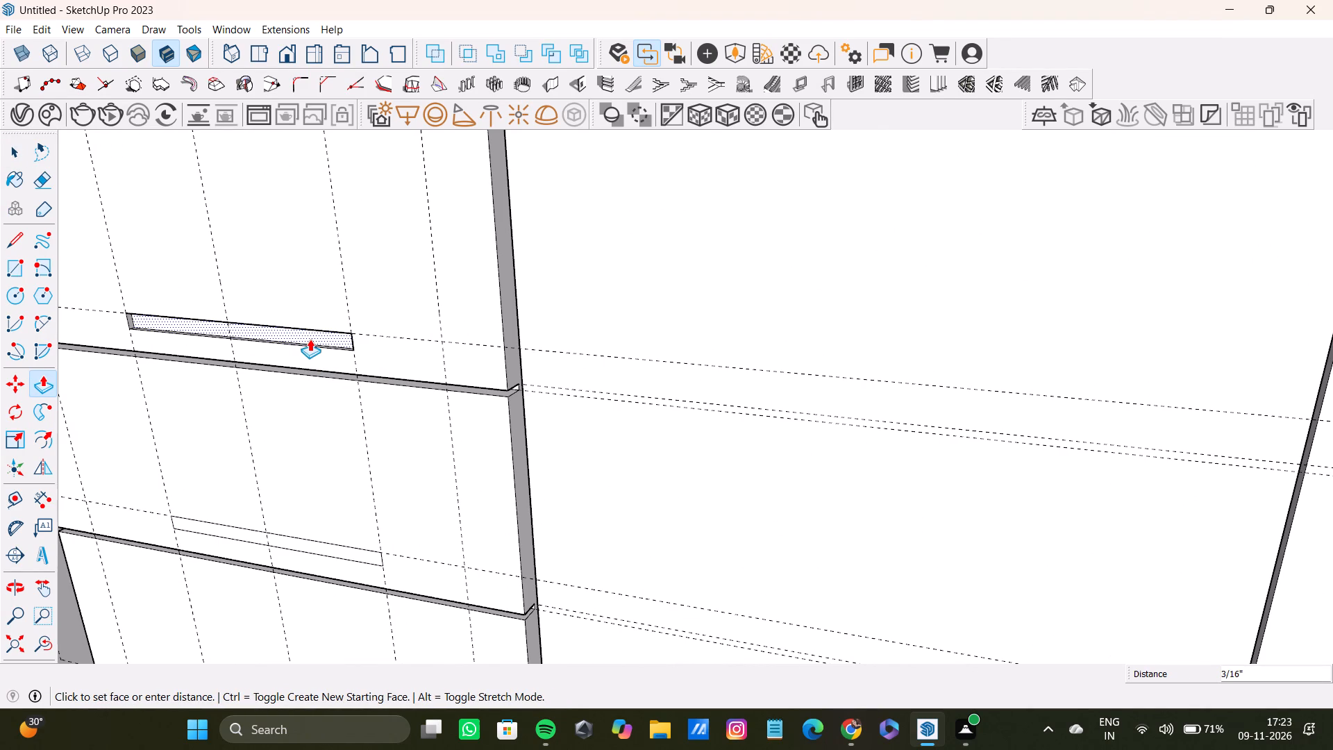
key(space)
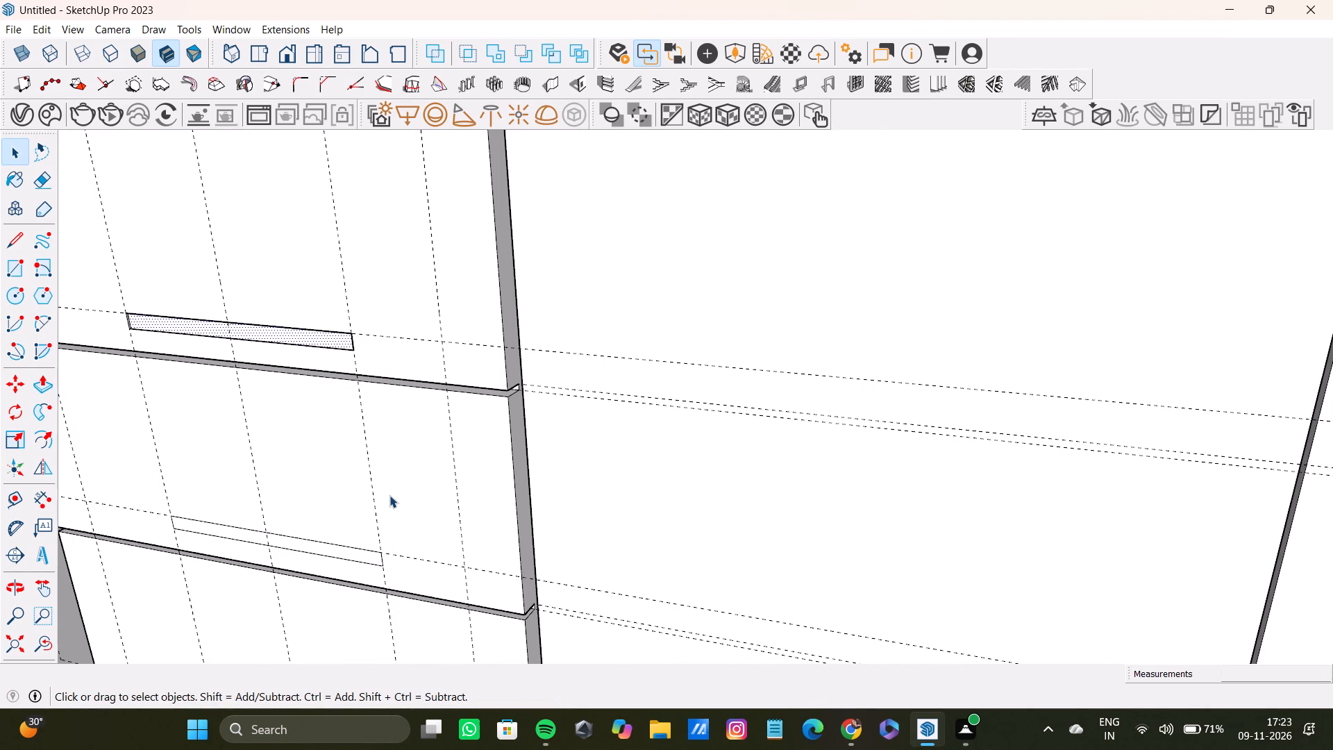
Push/Pull the thin handle rectangle on the second drawer front by about 1/16".
click(350, 554)
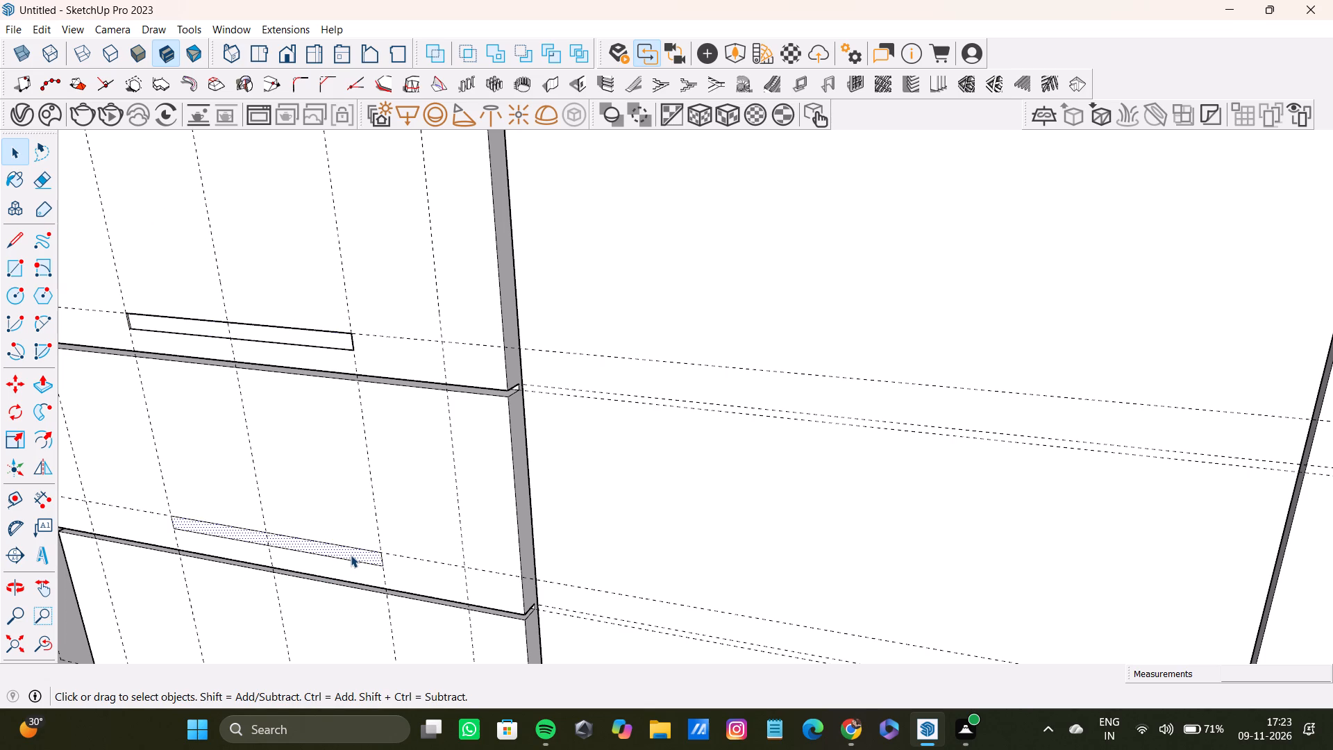
key(p)
click(350, 555)
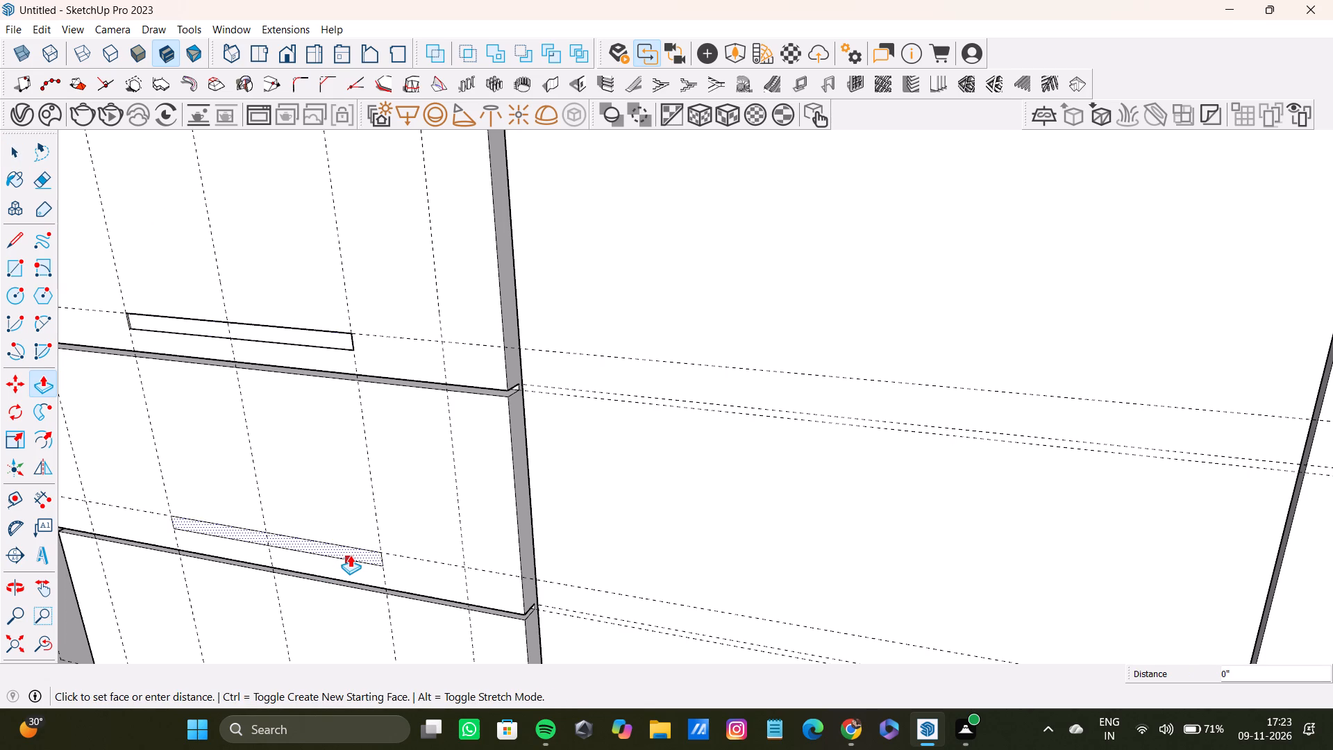
scroll(352, 556, up, 9)
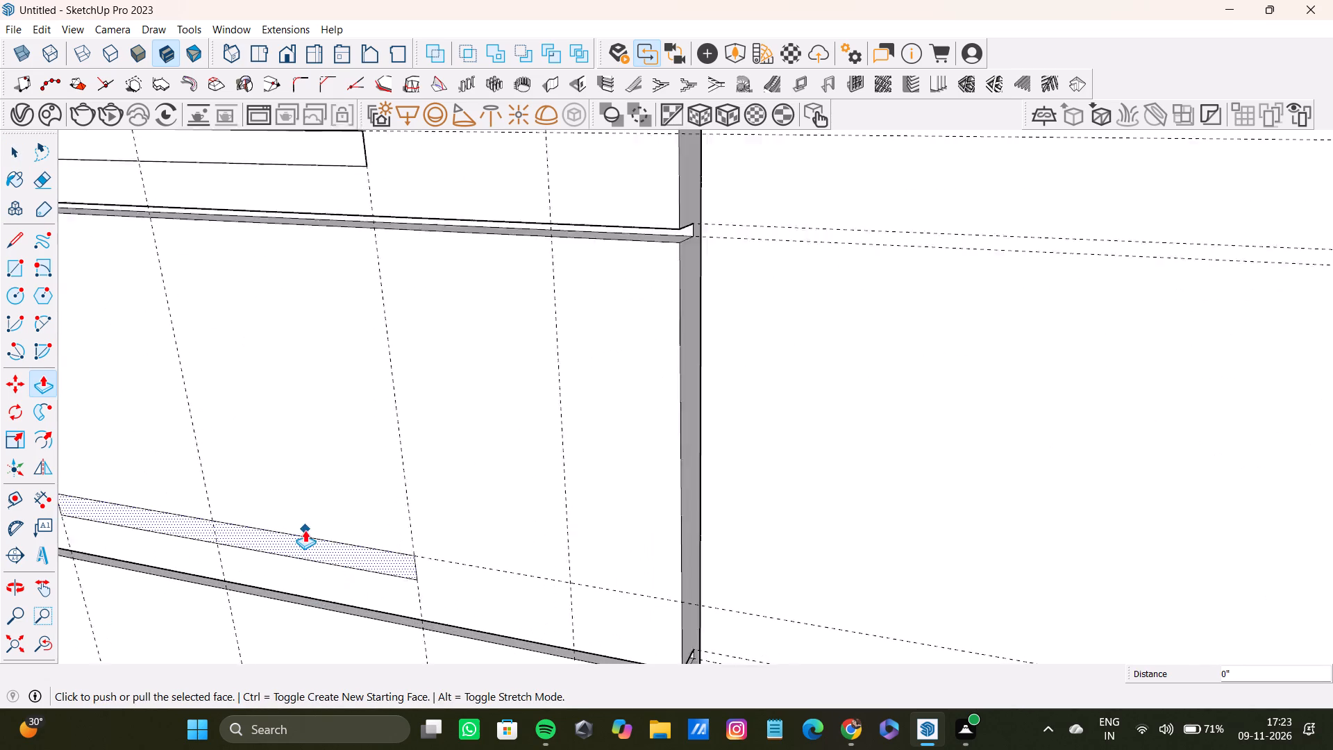
click(320, 553)
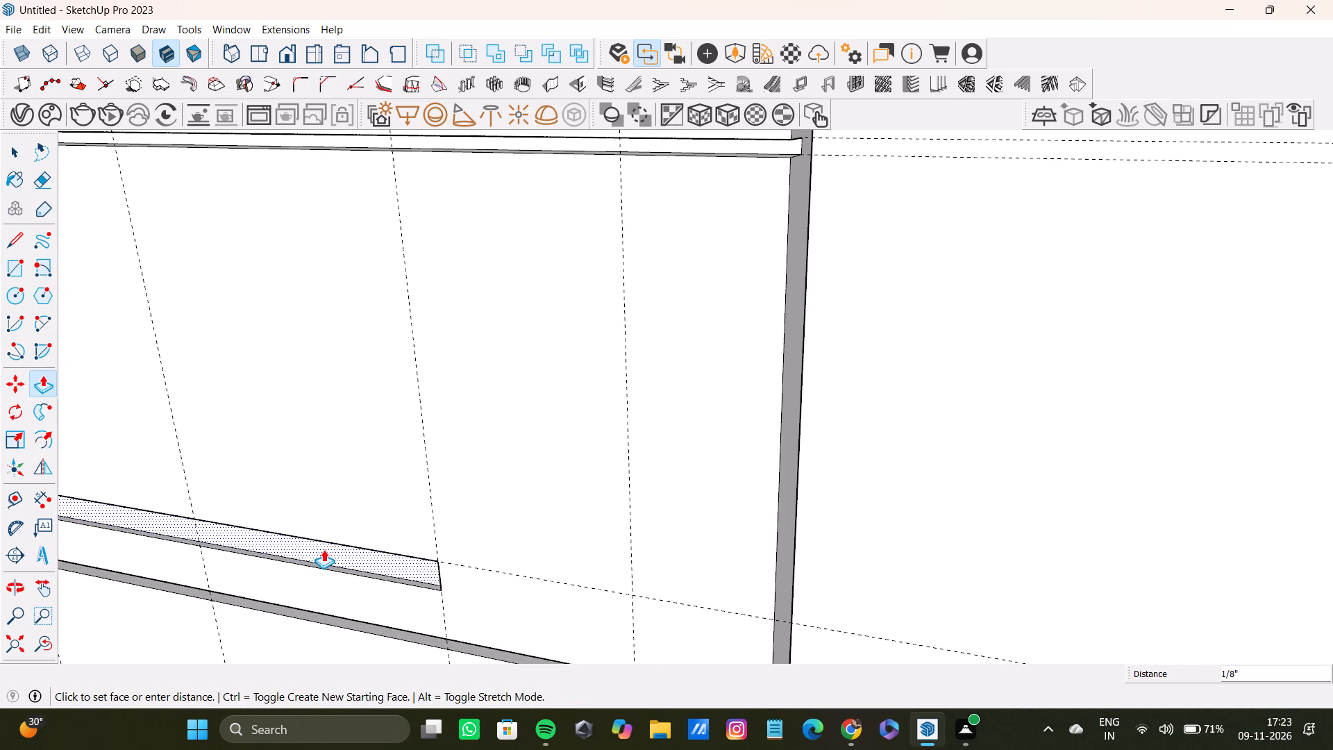
scroll(321, 549, down, 17)
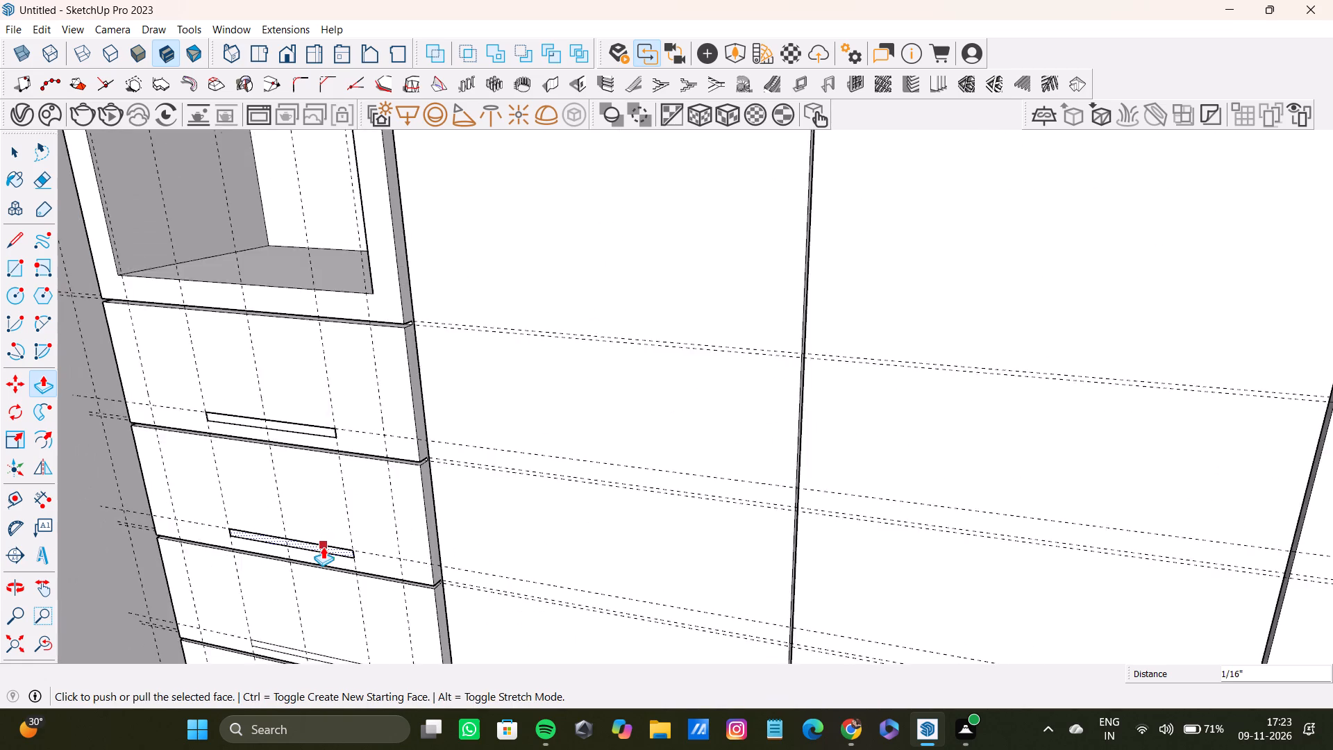
Push/Pull the thin handle rectangle on the third drawer front inward by about 1/16".
scroll(323, 547, down, 2)
middle_drag(325, 555, 317, 495)
scroll(324, 572, up, 8)
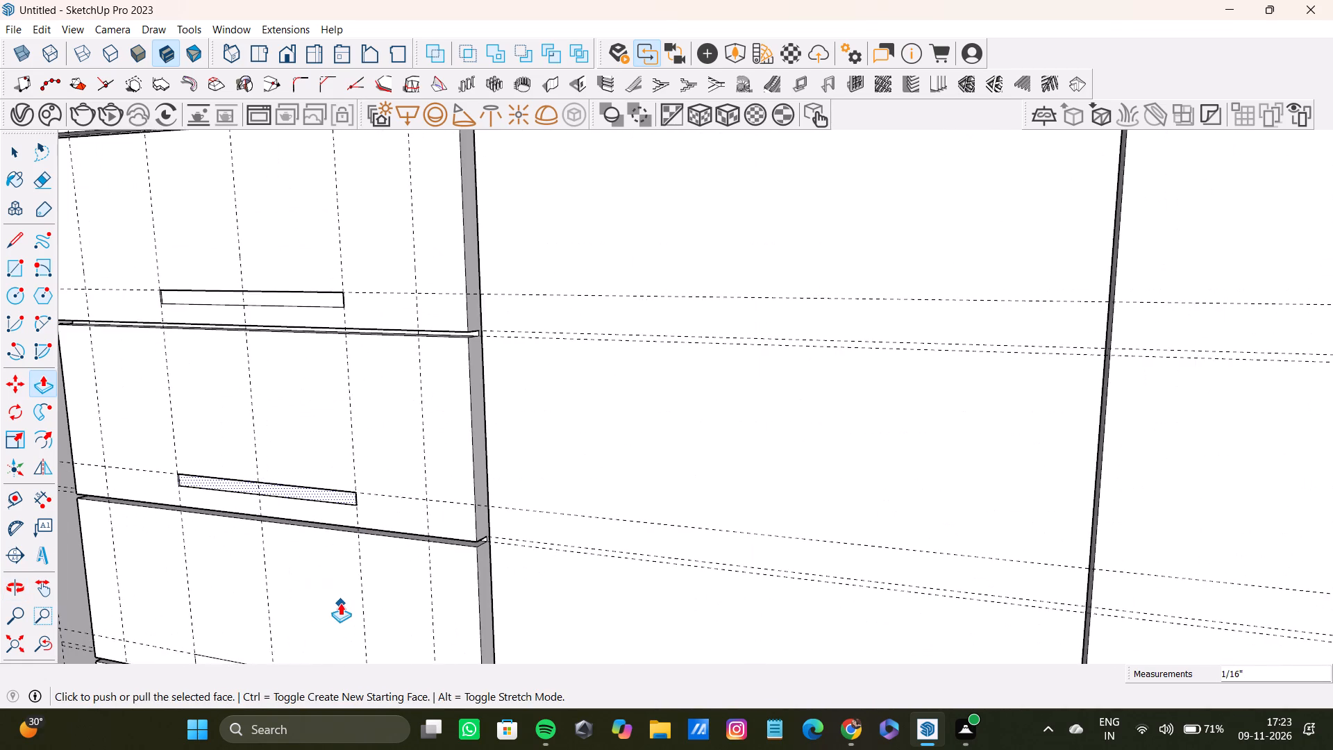
scroll(340, 603, down, 8)
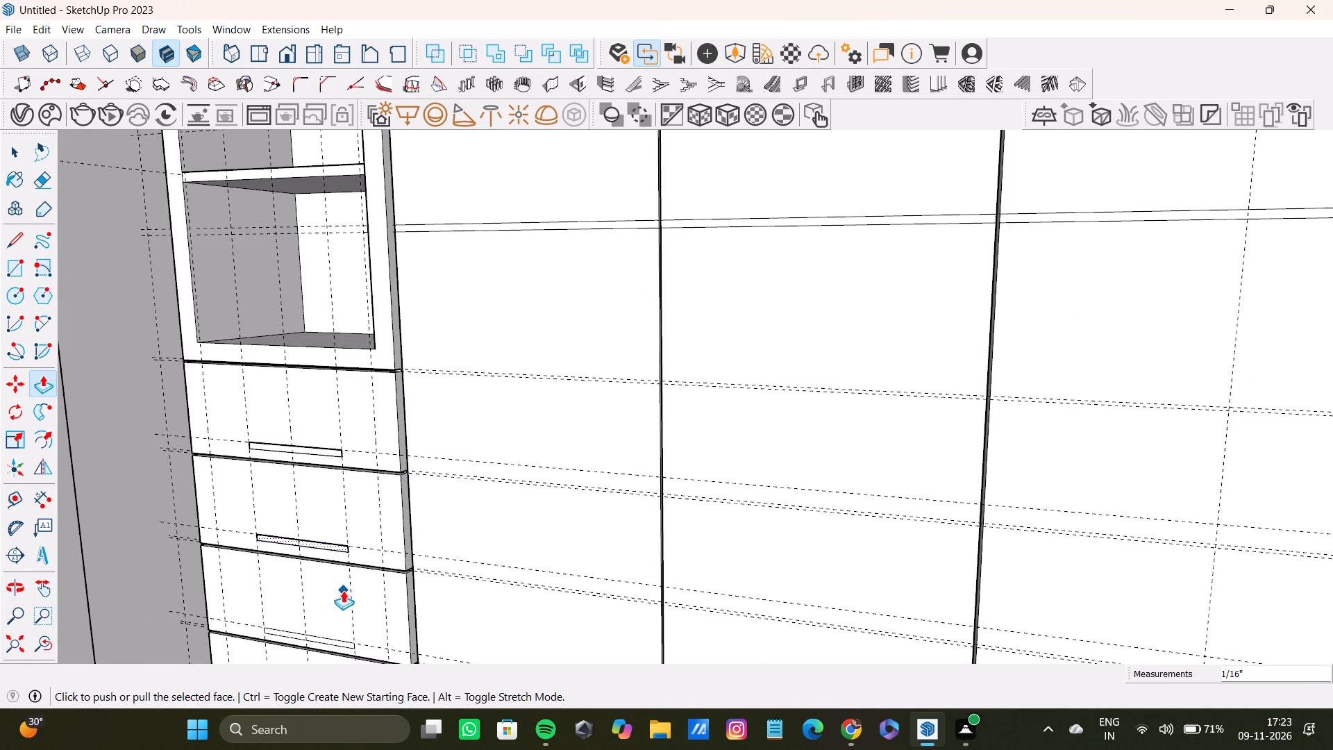
shift+middle_drag(345, 583, 329, 414)
scroll(334, 443, up, 8)
key(space)
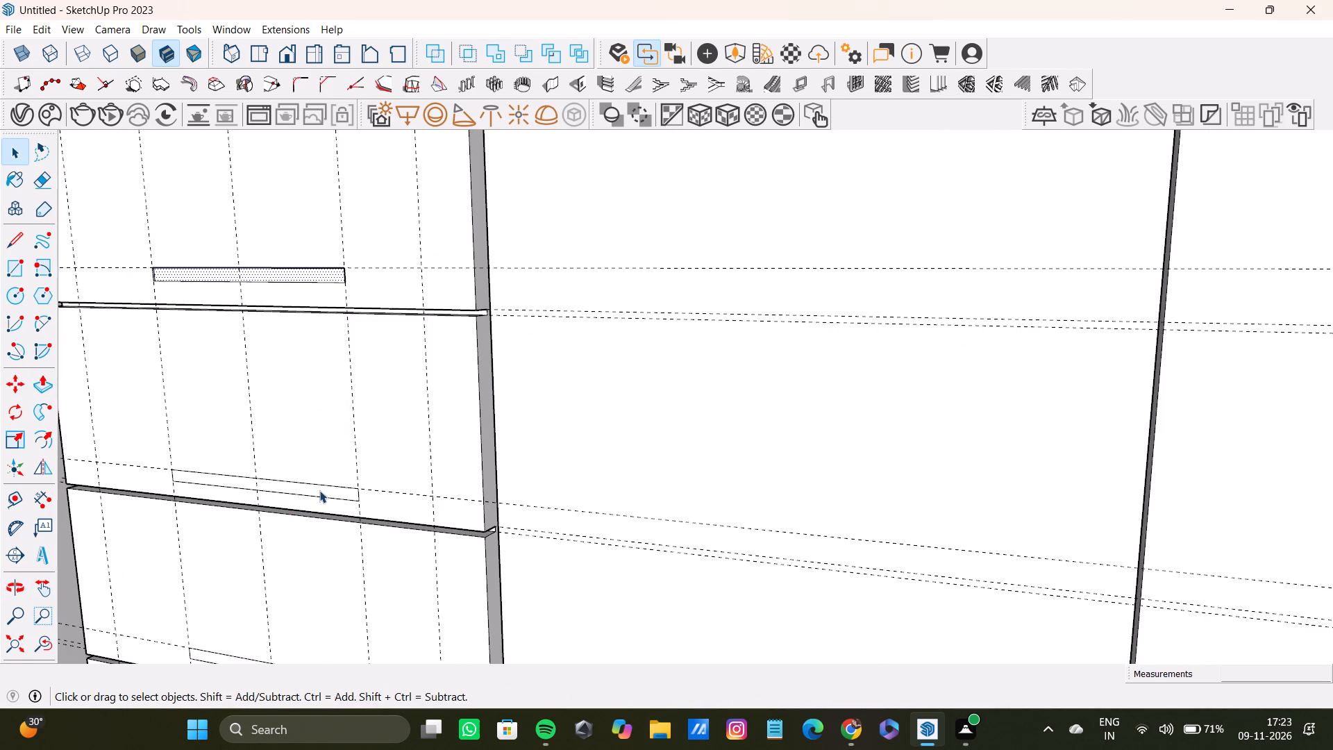
click(319, 490)
key(p)
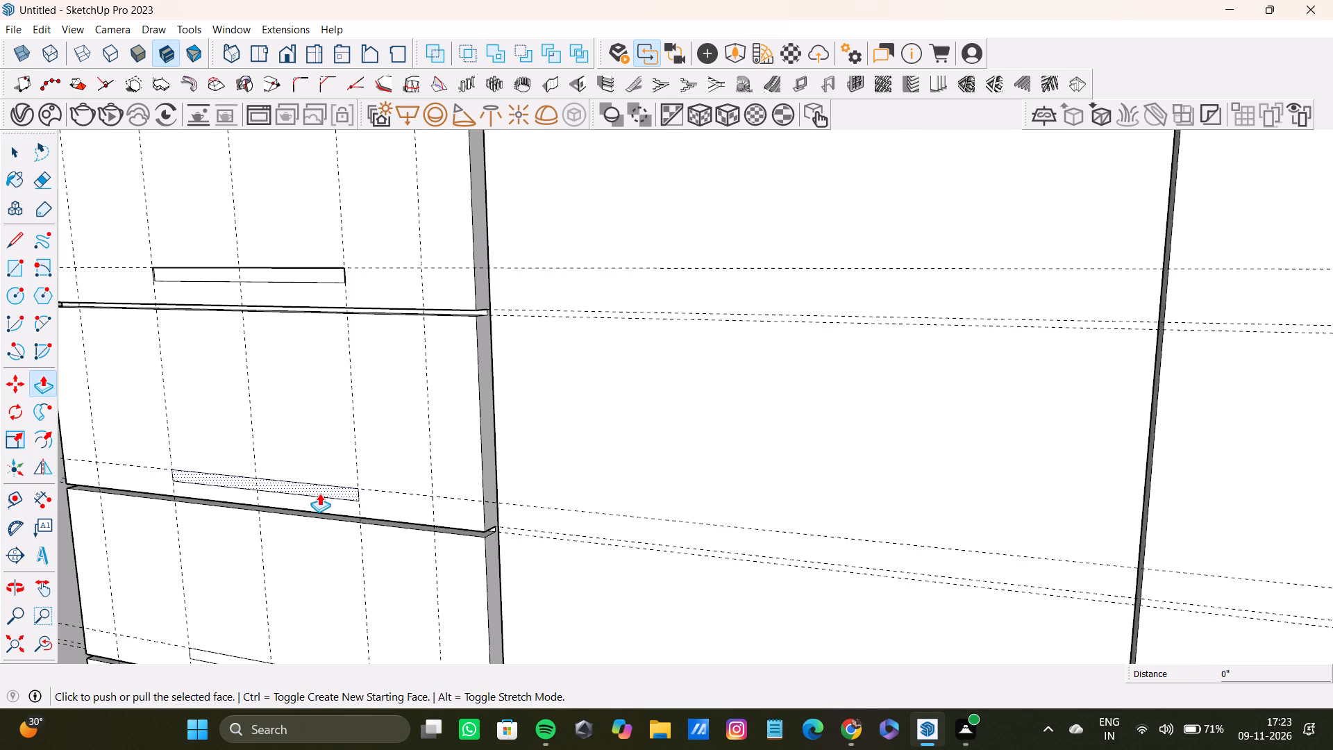
scroll(319, 493, up, 7)
shift+middle_drag(385, 458, 505, 477)
scroll(90, 482, up, 2)
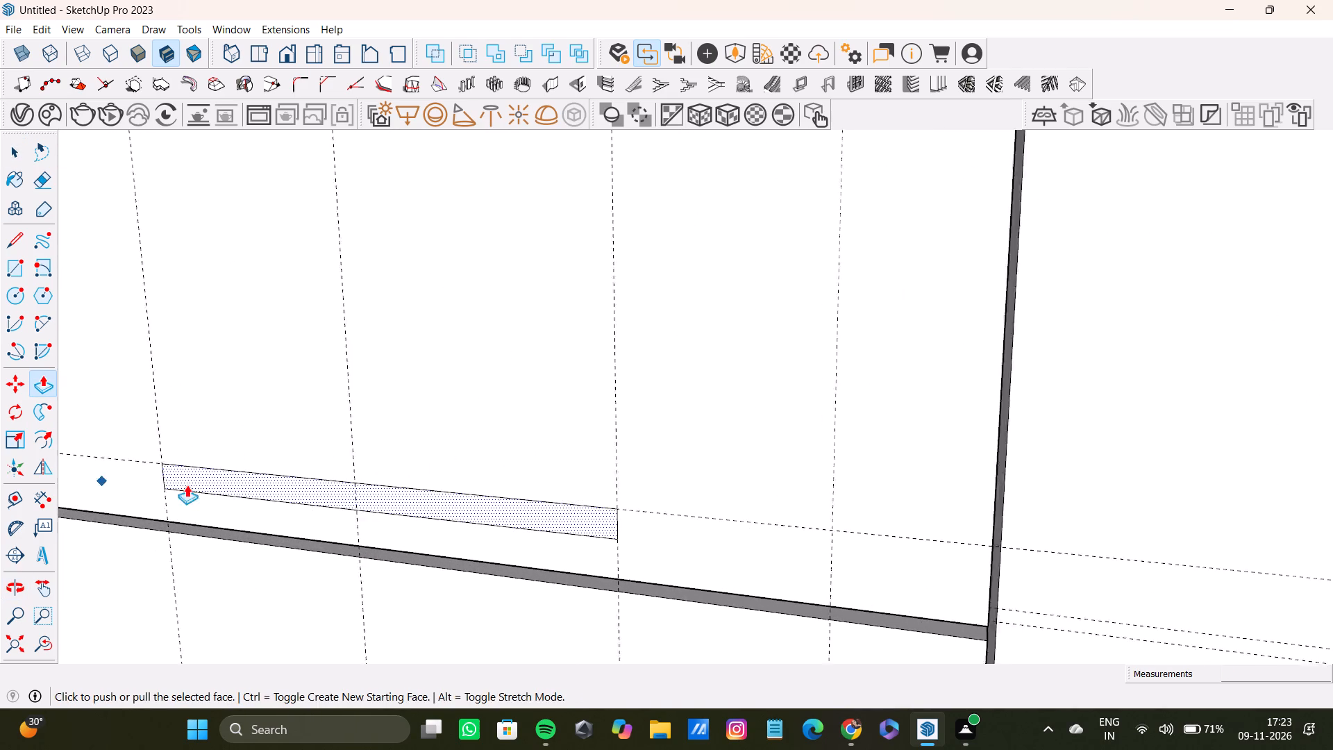
scroll(187, 485, up, 5)
click(183, 475)
scroll(219, 490, down, 13)
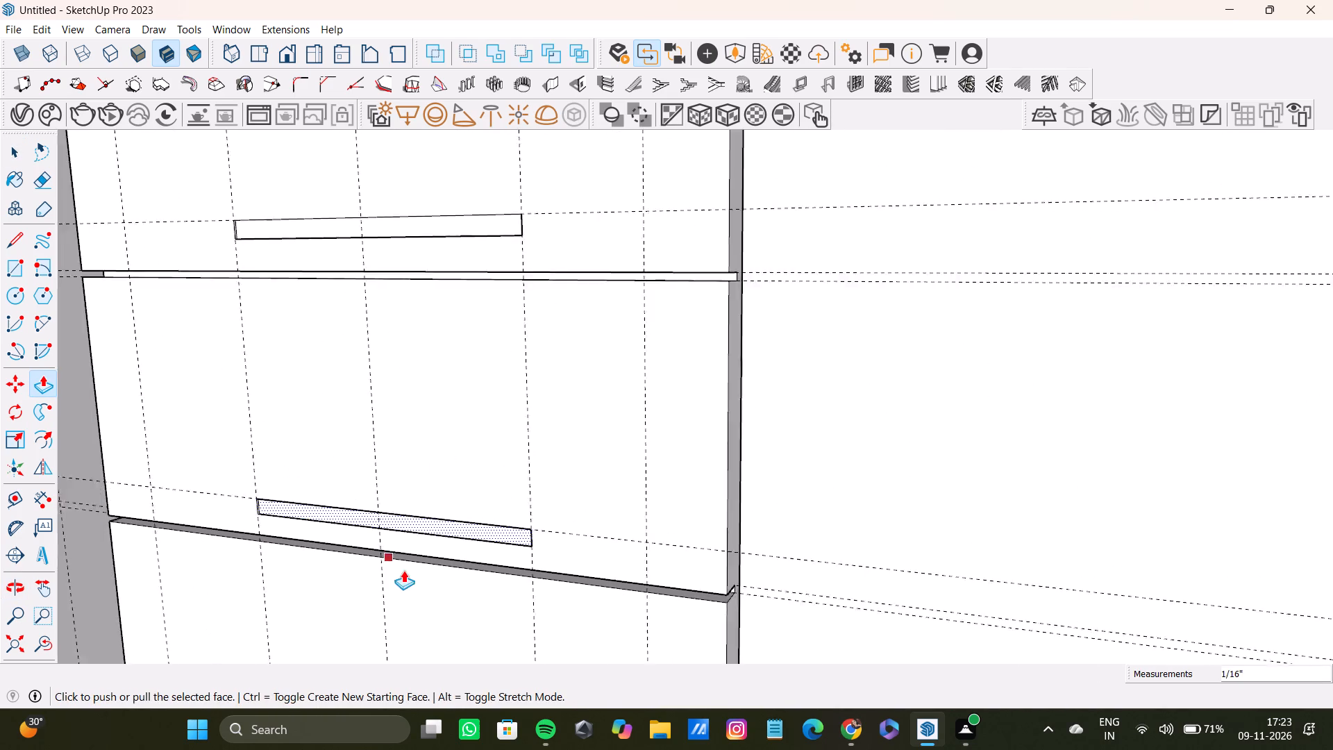
Push/Pull the thin handle rectangle on the fourth drawer front inward by about 1/16".
shift+middle_drag(403, 570, 358, 385)
scroll(366, 554, down, 3)
shift+middle_drag(378, 583, 384, 514)
scroll(340, 524, up, 8)
key(space)
click(337, 523)
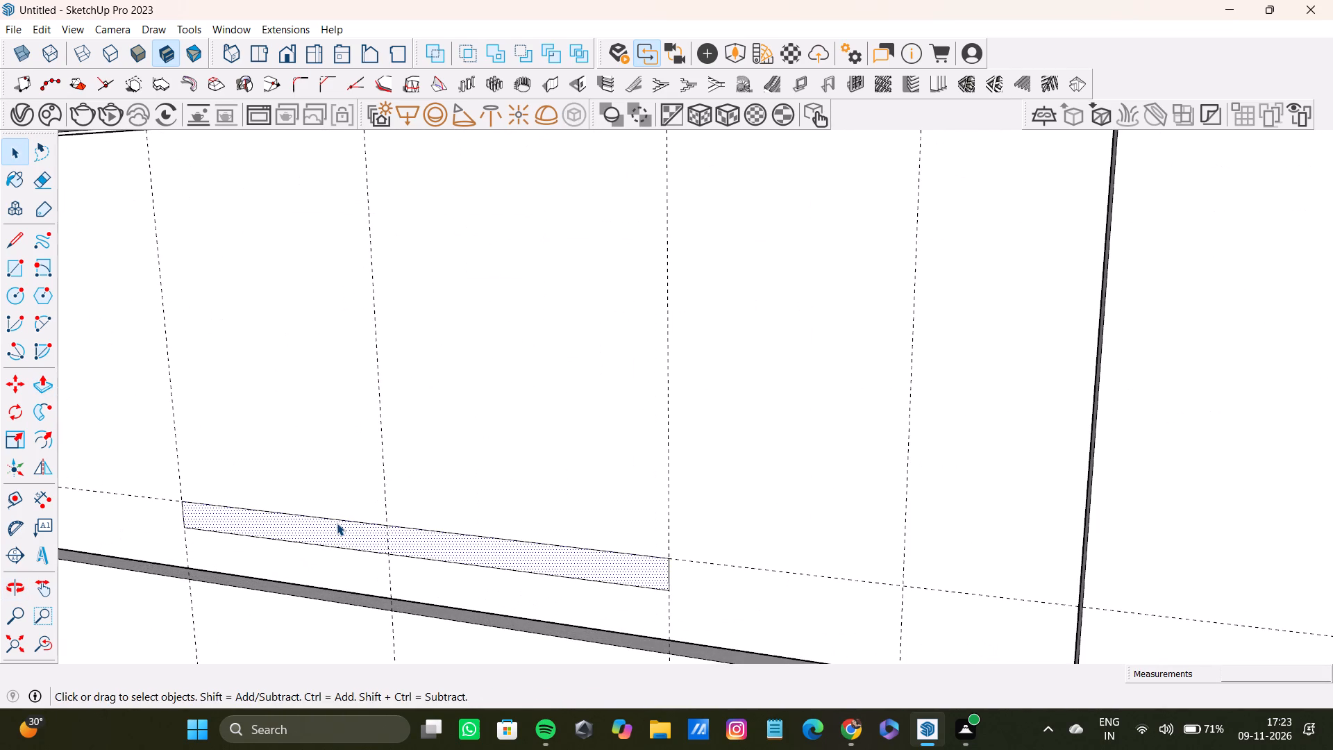
key(p)
scroll(190, 497, up, 1)
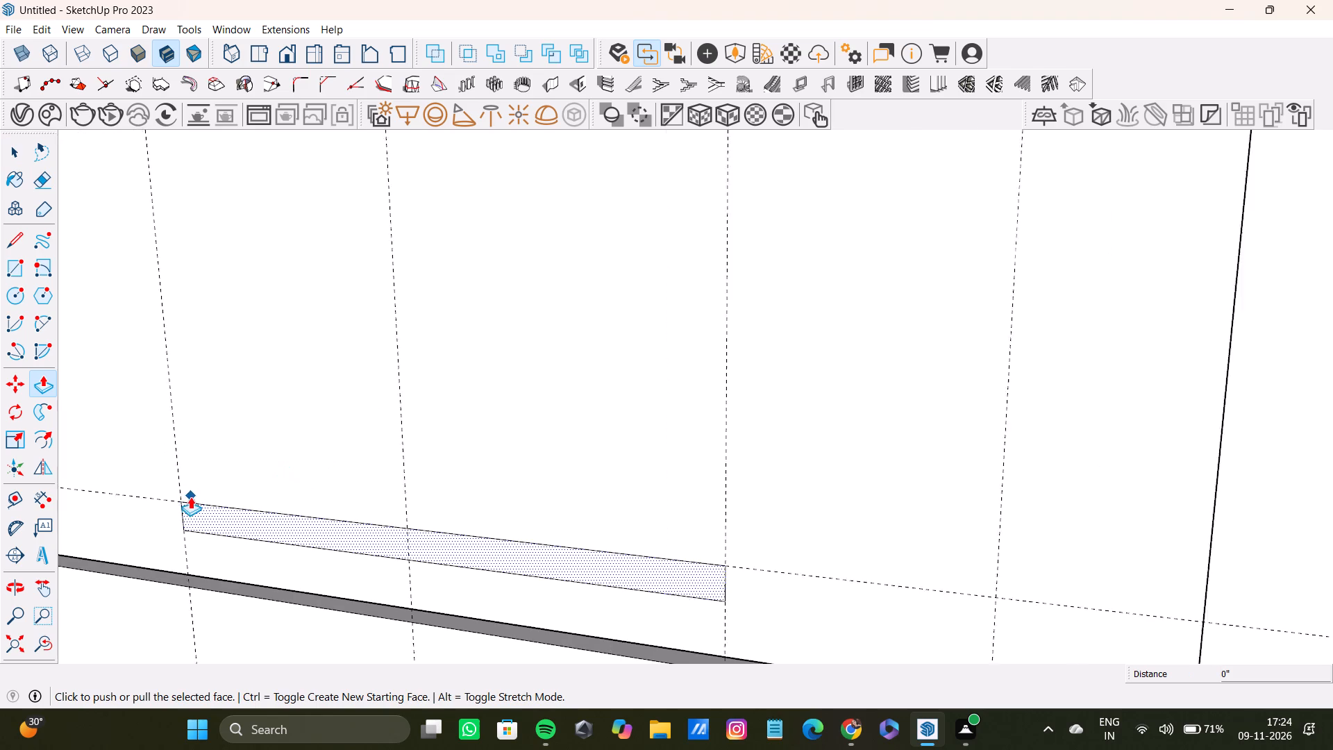
scroll(190, 497, up, 10)
click(196, 522)
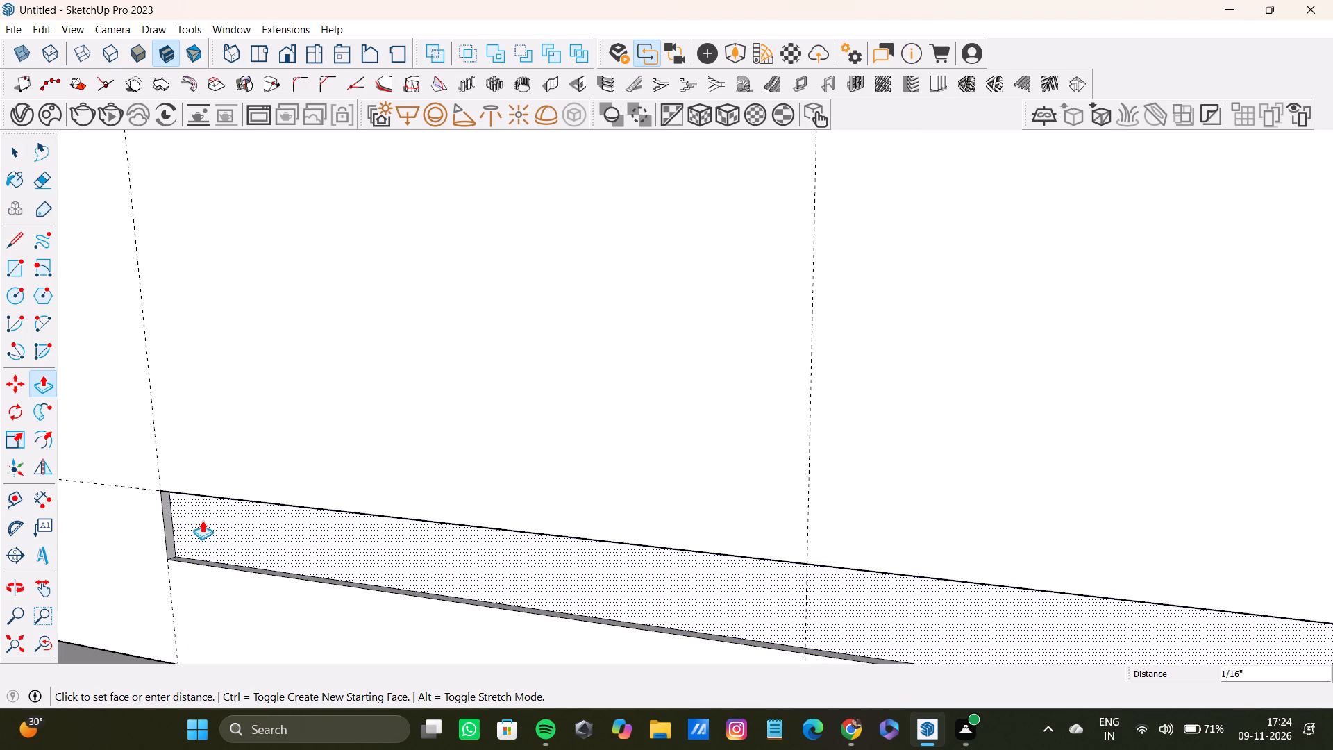
Push/Pull the thin handle rectangle on the lowest drawer front inward by about 1/16".
scroll(200, 528, down, 15)
shift+middle_drag(449, 562, 419, 338)
scroll(451, 541, down, 4)
shift+middle_drag(453, 597, 428, 408)
scroll(352, 606, up, 9)
key(space)
click(387, 367)
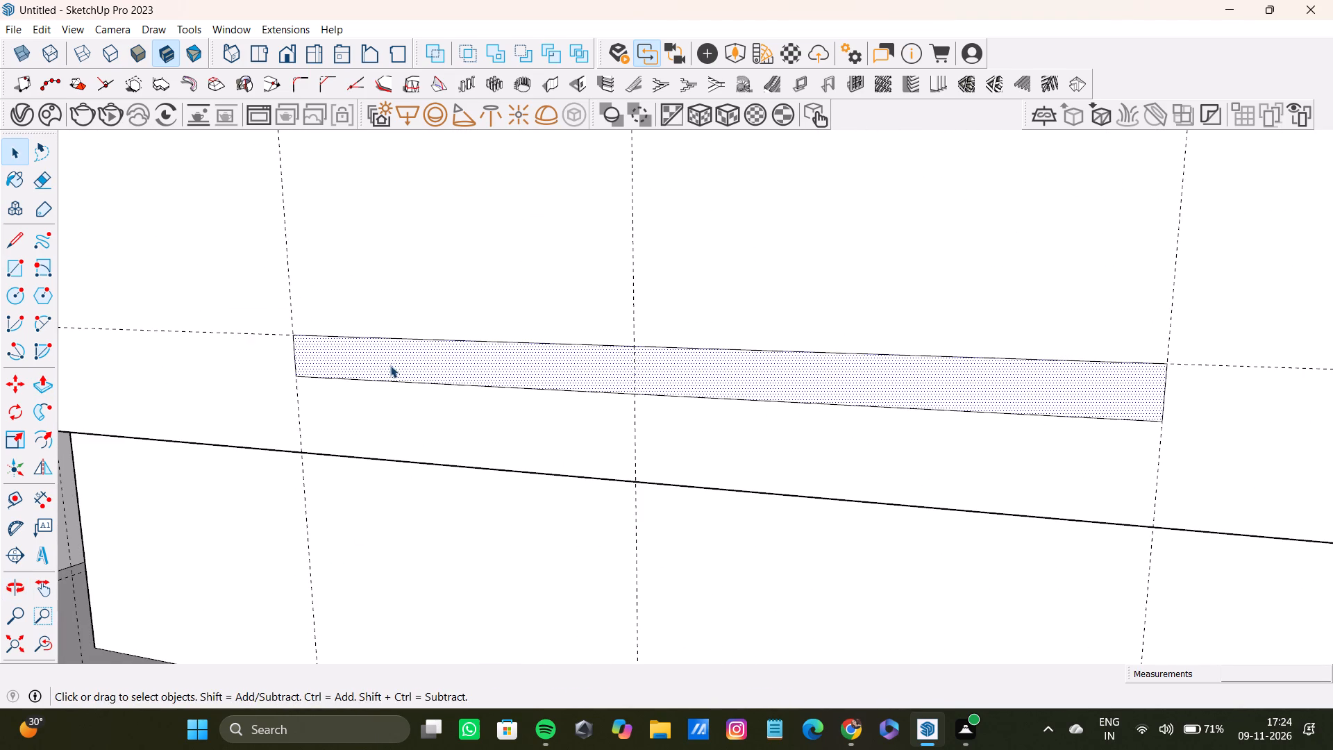
key(p)
click(325, 360)
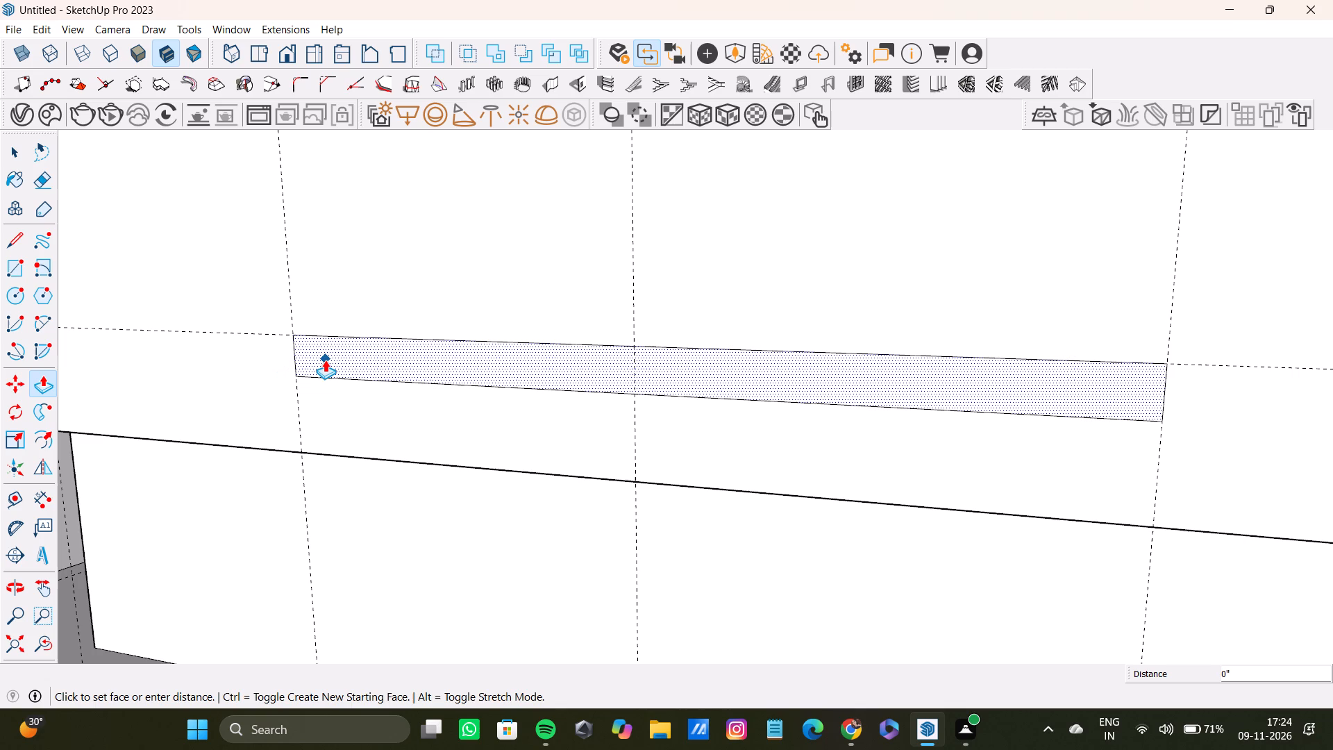
shift+middle_drag(344, 349, 325, 412)
scroll(321, 412, up, 5)
click(313, 404)
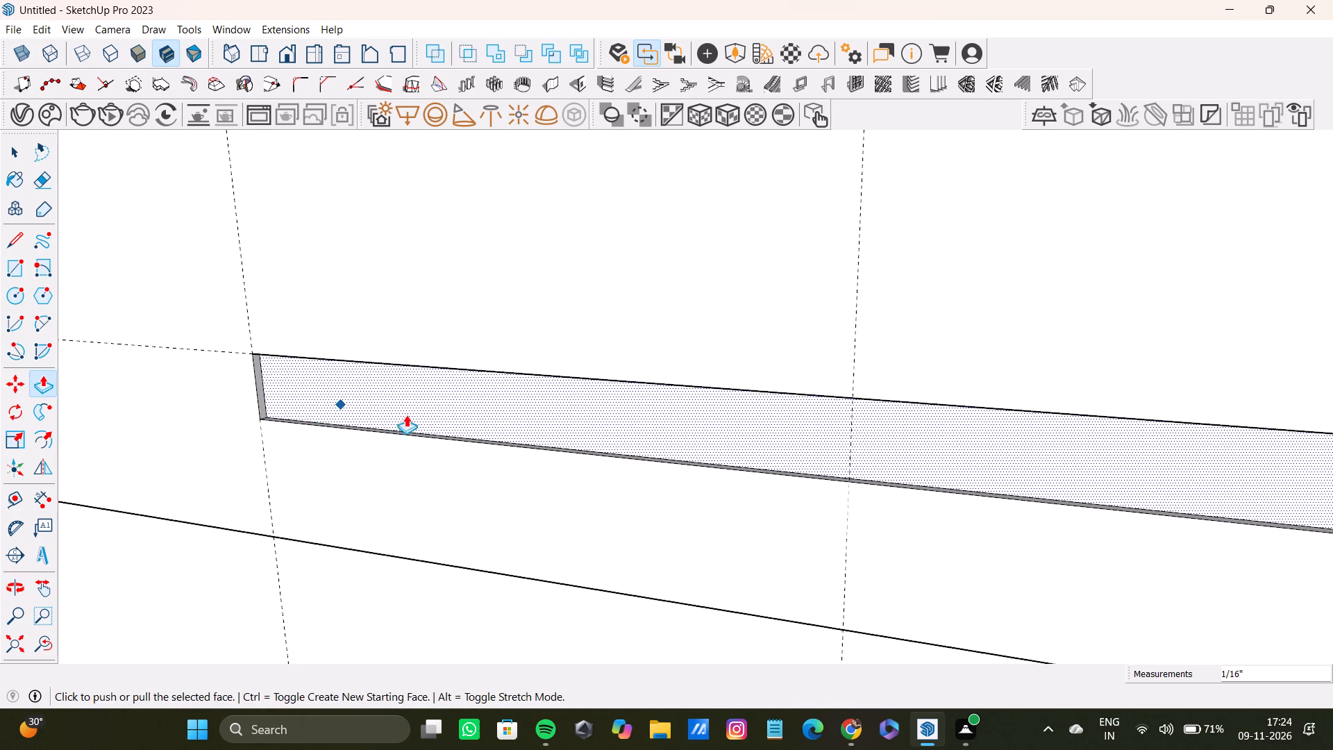
Push/Pull the second wardrobe door's half of the handle strip nearest the shelf unit inward by about 3/16".
scroll(431, 425, down, 5)
click(24, 642)
middle_drag(401, 416, 512, 410)
scroll(512, 407, up, 2)
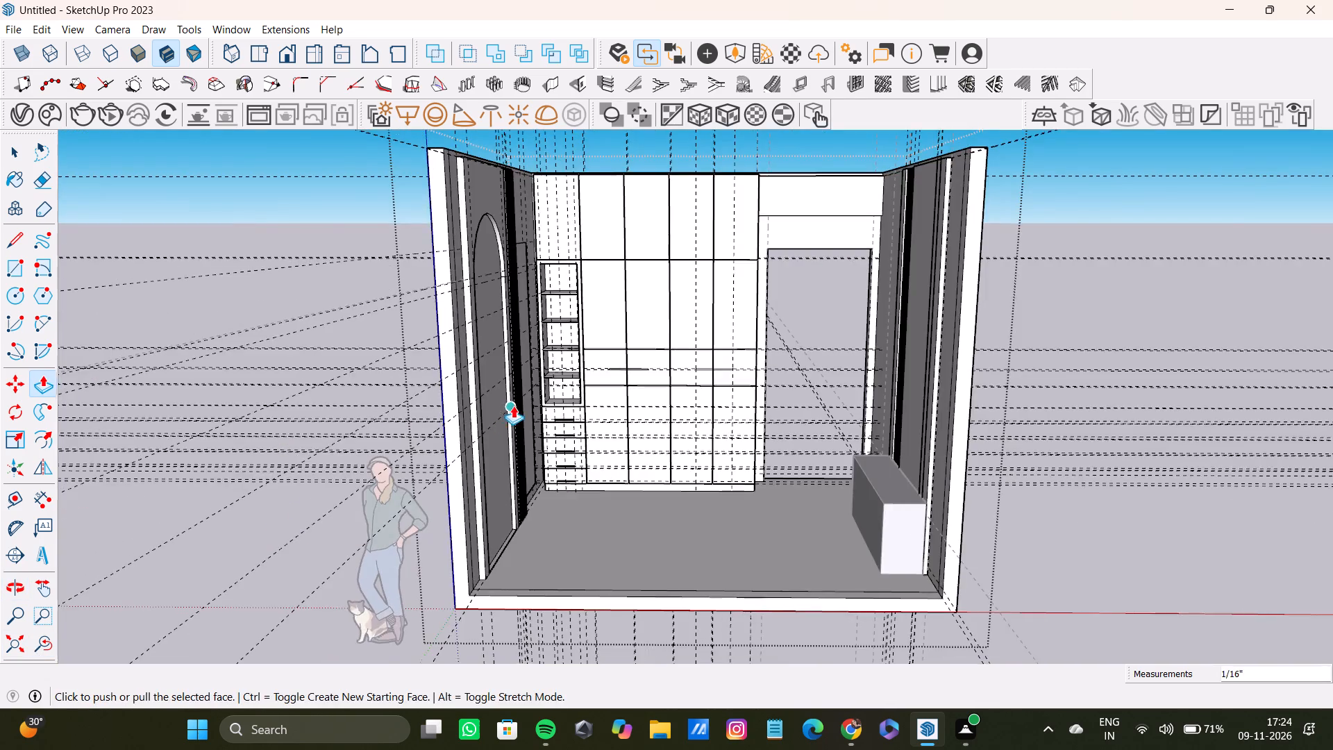
scroll(513, 406, up, 15)
scroll(631, 424, down, 9)
middle_drag(628, 435, 555, 283)
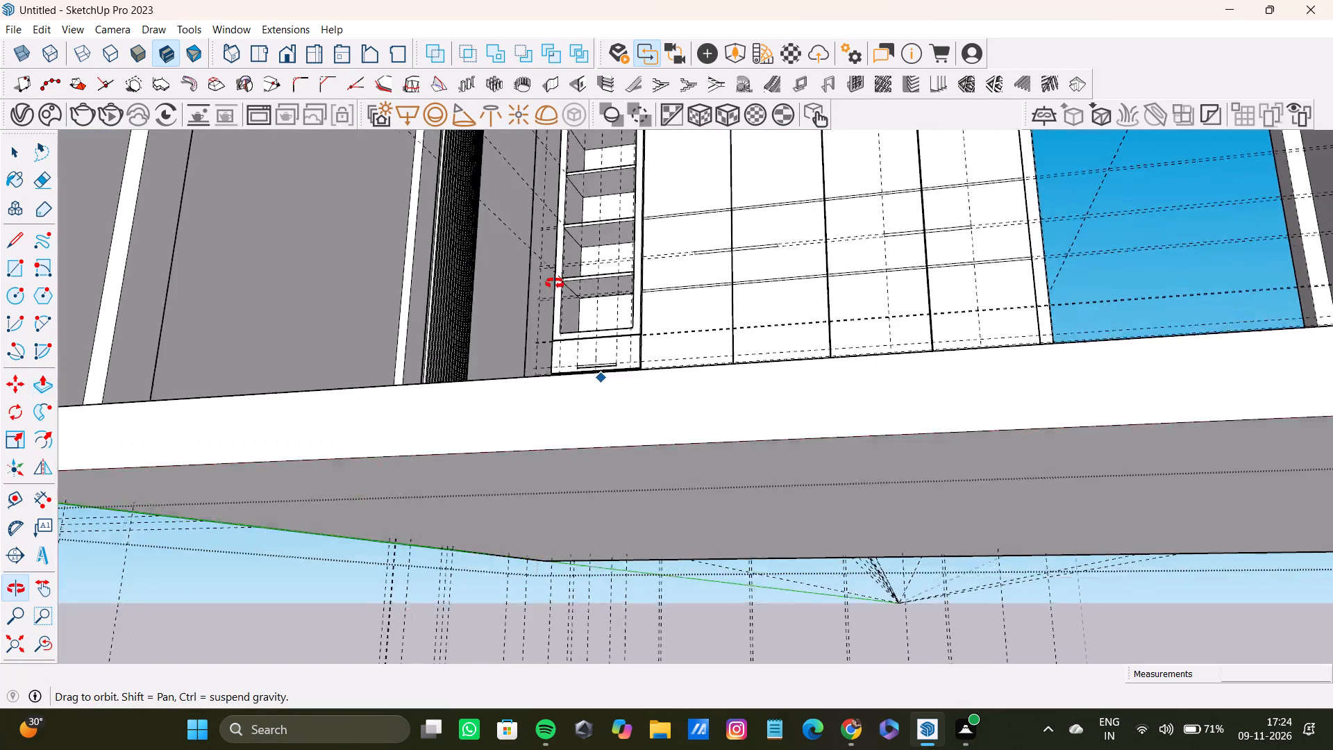
middle_drag(555, 283, 547, 454)
scroll(794, 303, up, 15)
middle_drag(751, 328, 669, 333)
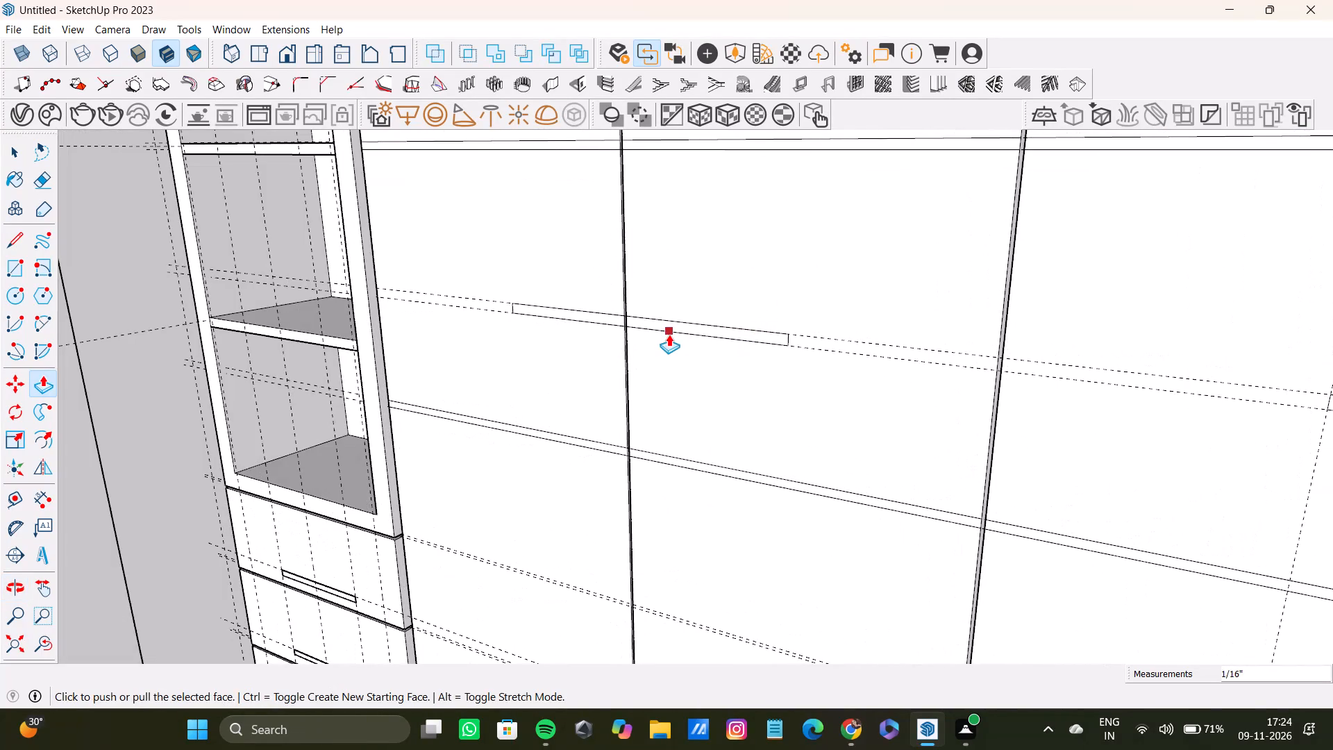
key(space)
click(647, 322)
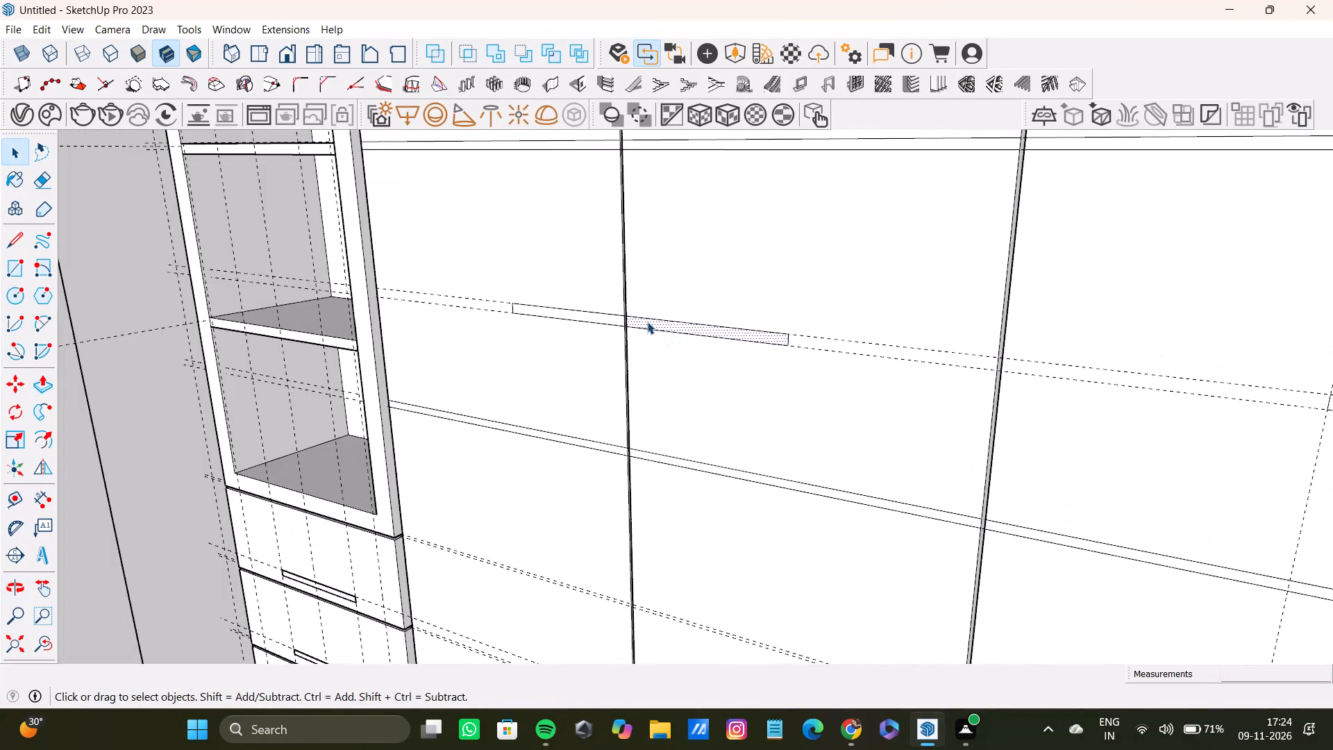
key(p)
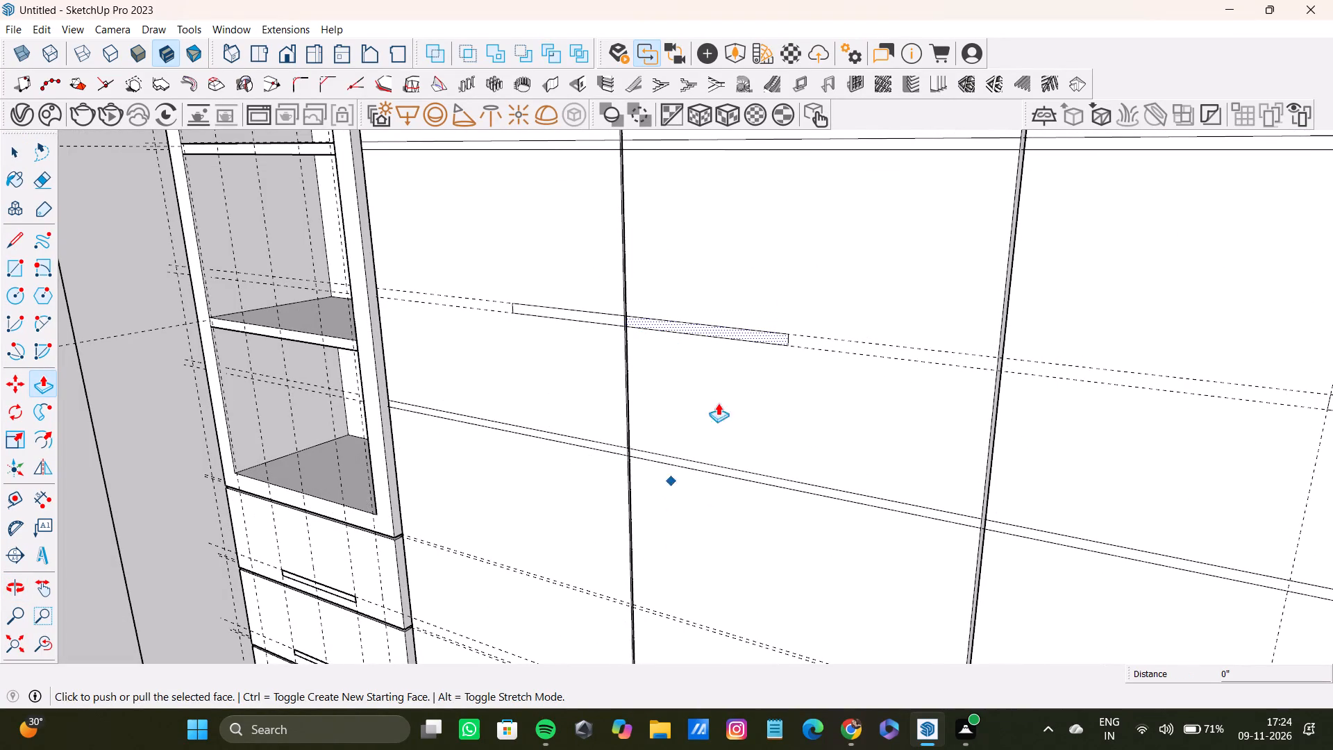
scroll(740, 330, up, 11)
click(816, 371)
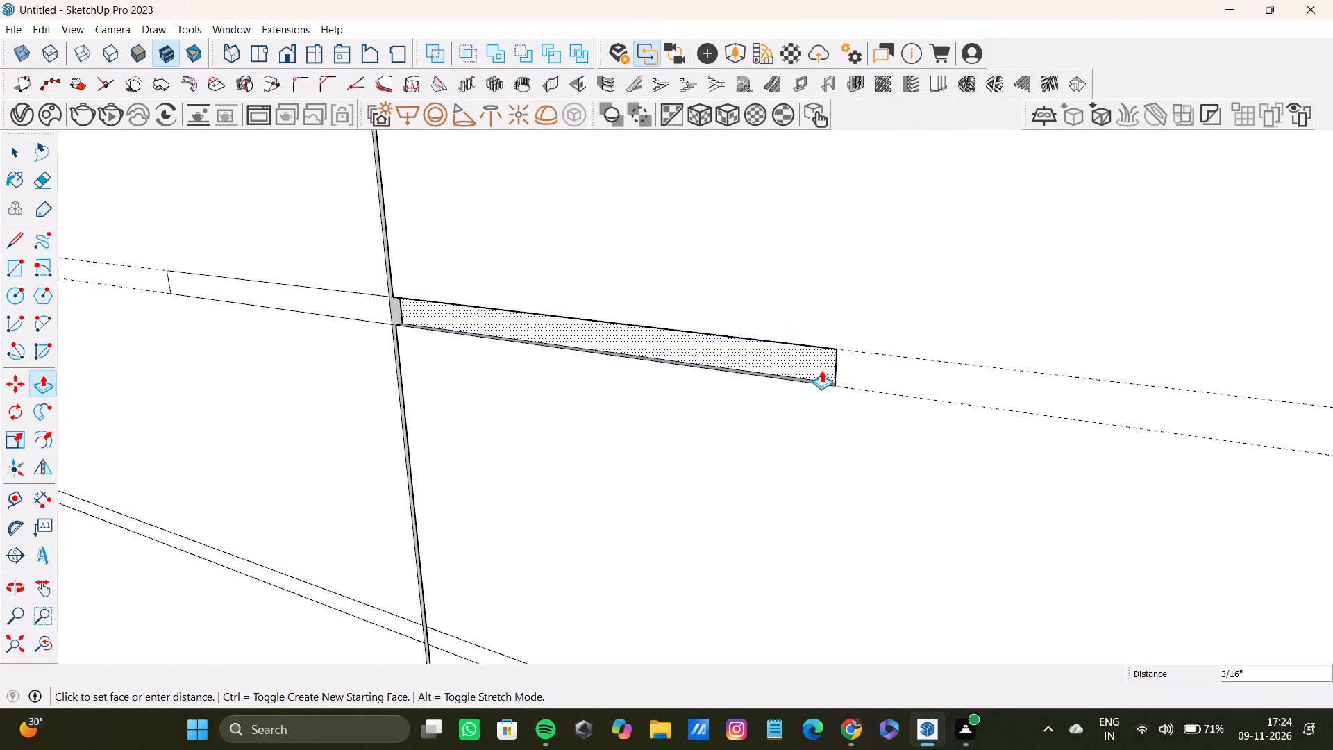
Push/Pull the first wardrobe door's half of the same handle strip inward to a matching depth of about 3/16".
key(space)
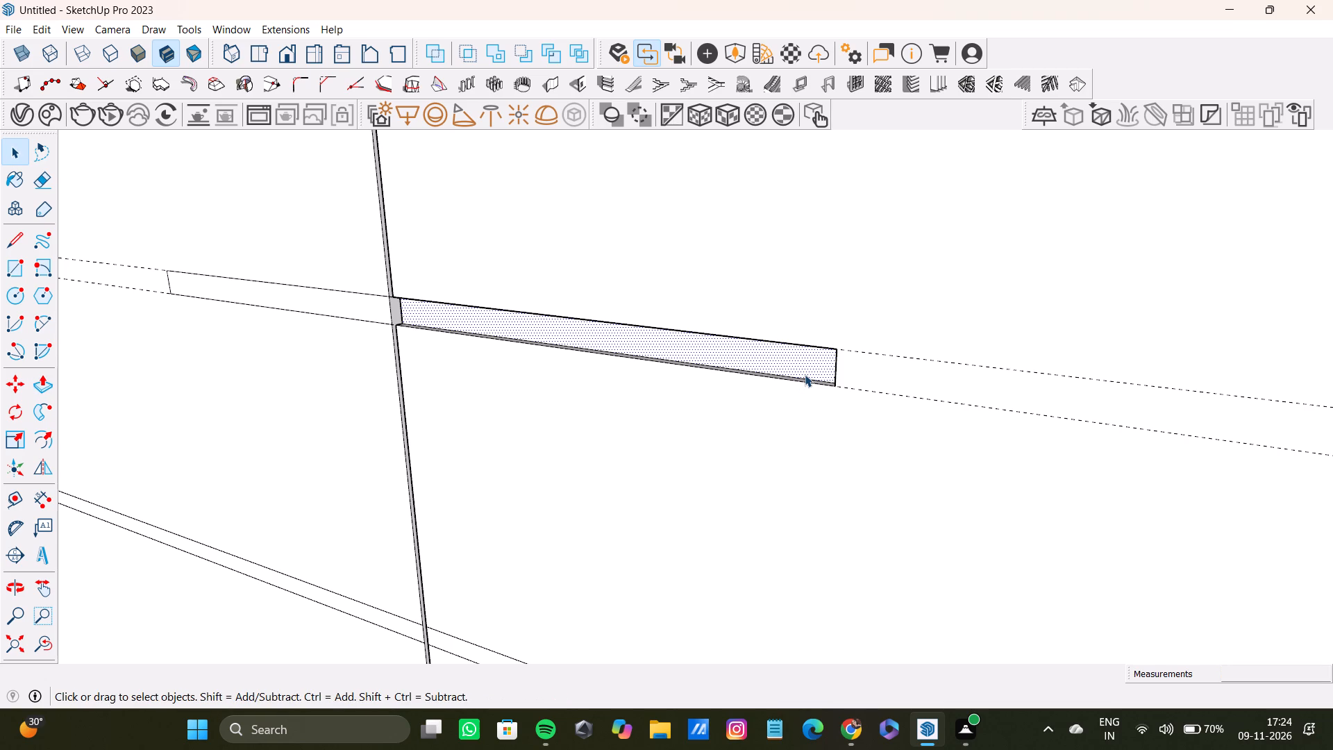
click(349, 316)
click(354, 308)
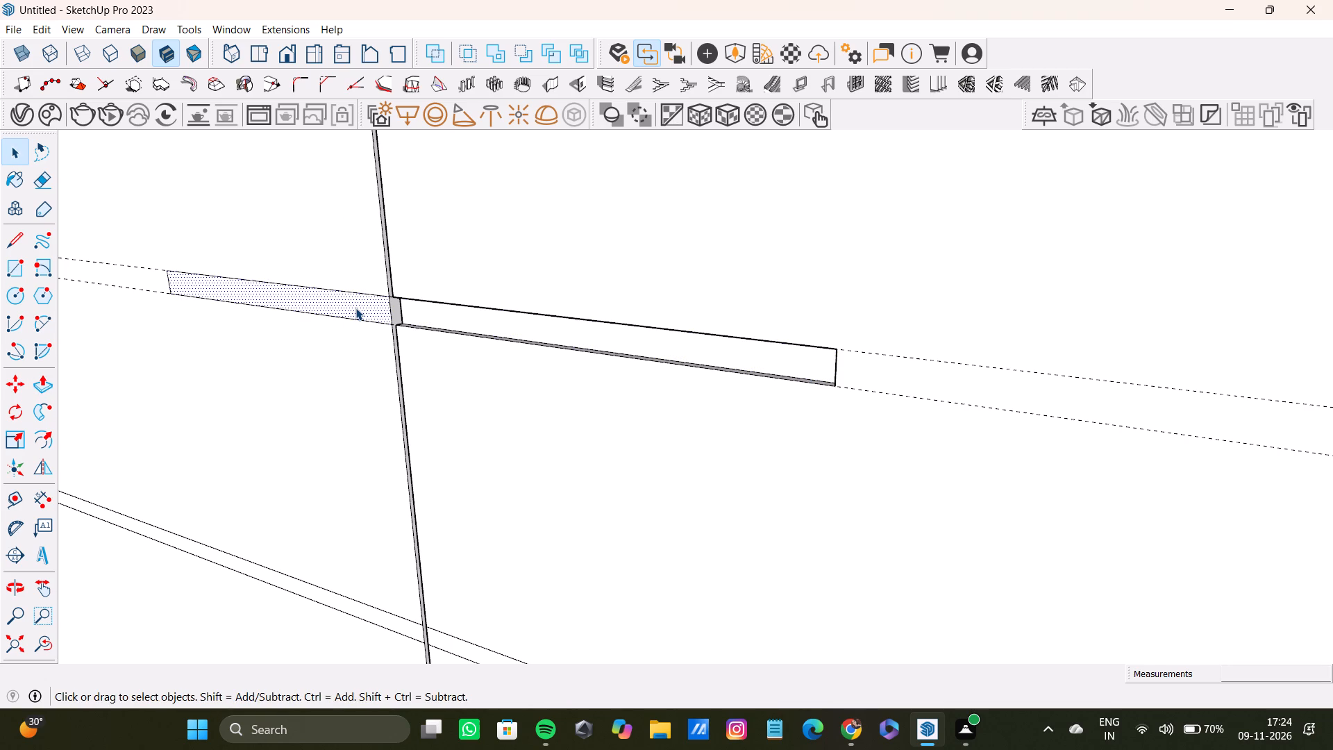
key(p)
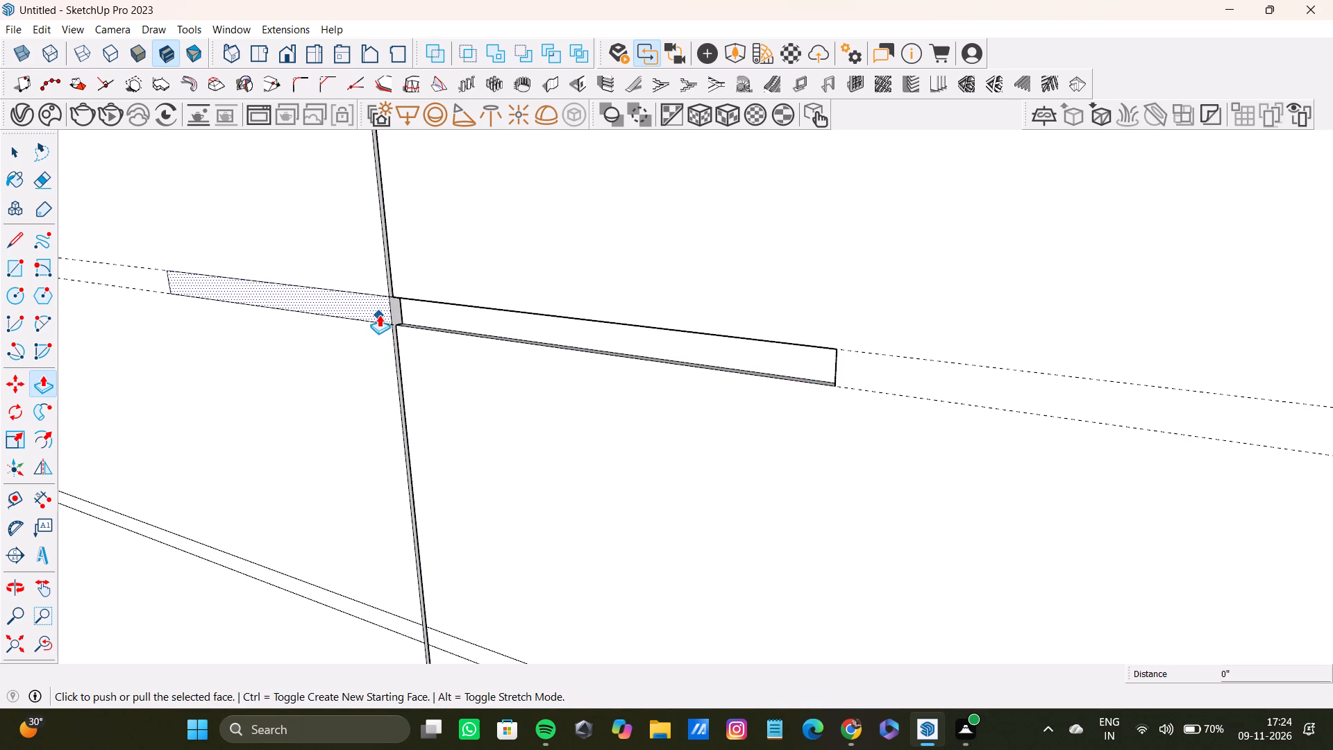
drag(379, 315, 399, 309)
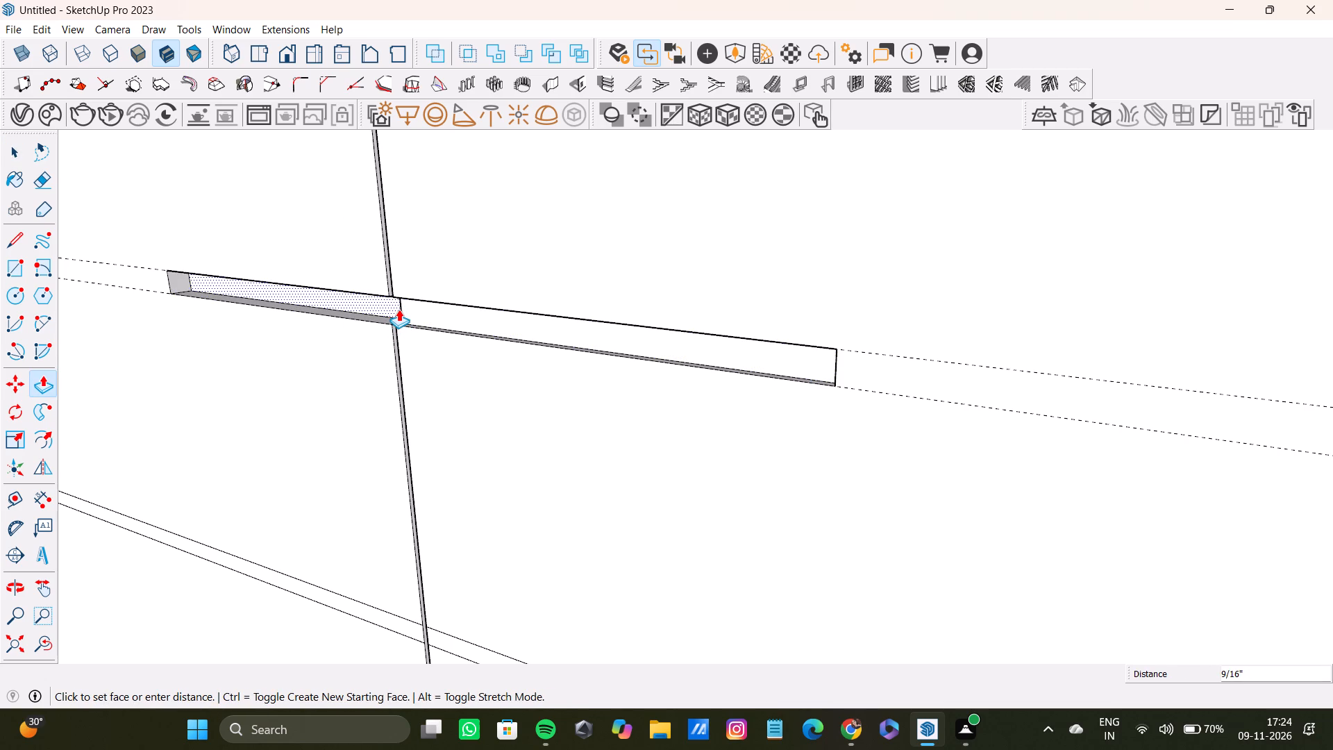
drag(399, 309, 403, 321)
scroll(378, 331, down, 6)
middle_drag(377, 333, 430, 334)
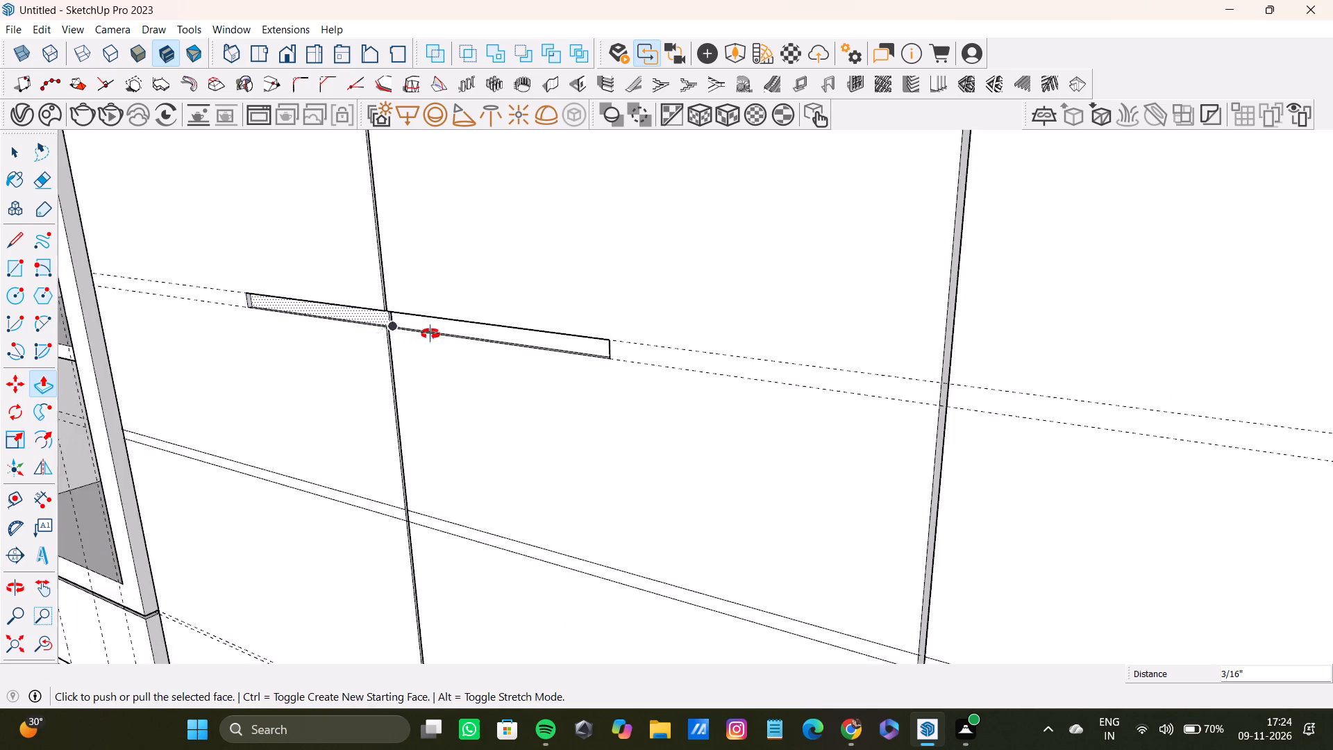
middle_drag(430, 334, 592, 364)
scroll(374, 388, up, 5)
scroll(371, 395, down, 9)
middle_drag(372, 402, 342, 312)
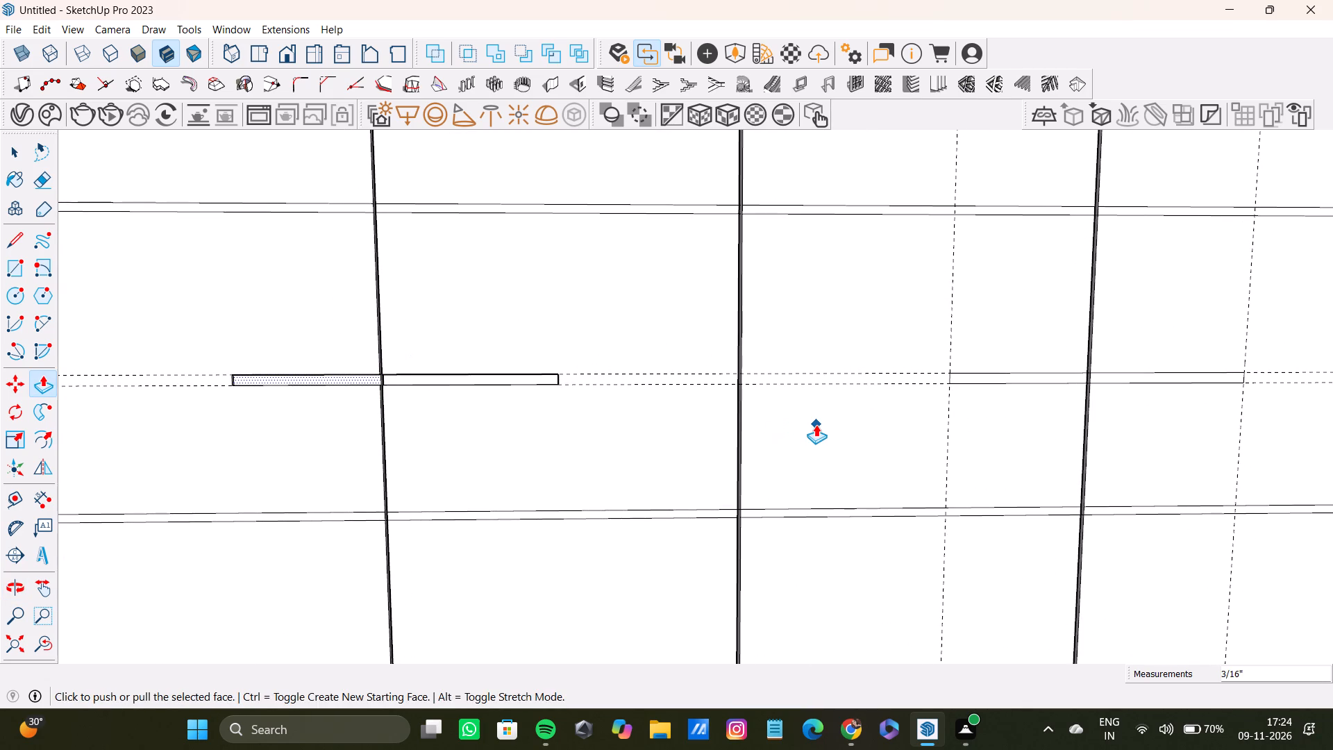
Push/Pull the third wardrobe door's half of the other handle strip inward by about 1/4".
key(space)
scroll(772, 435, down, 9)
middle_drag(736, 453, 607, 432)
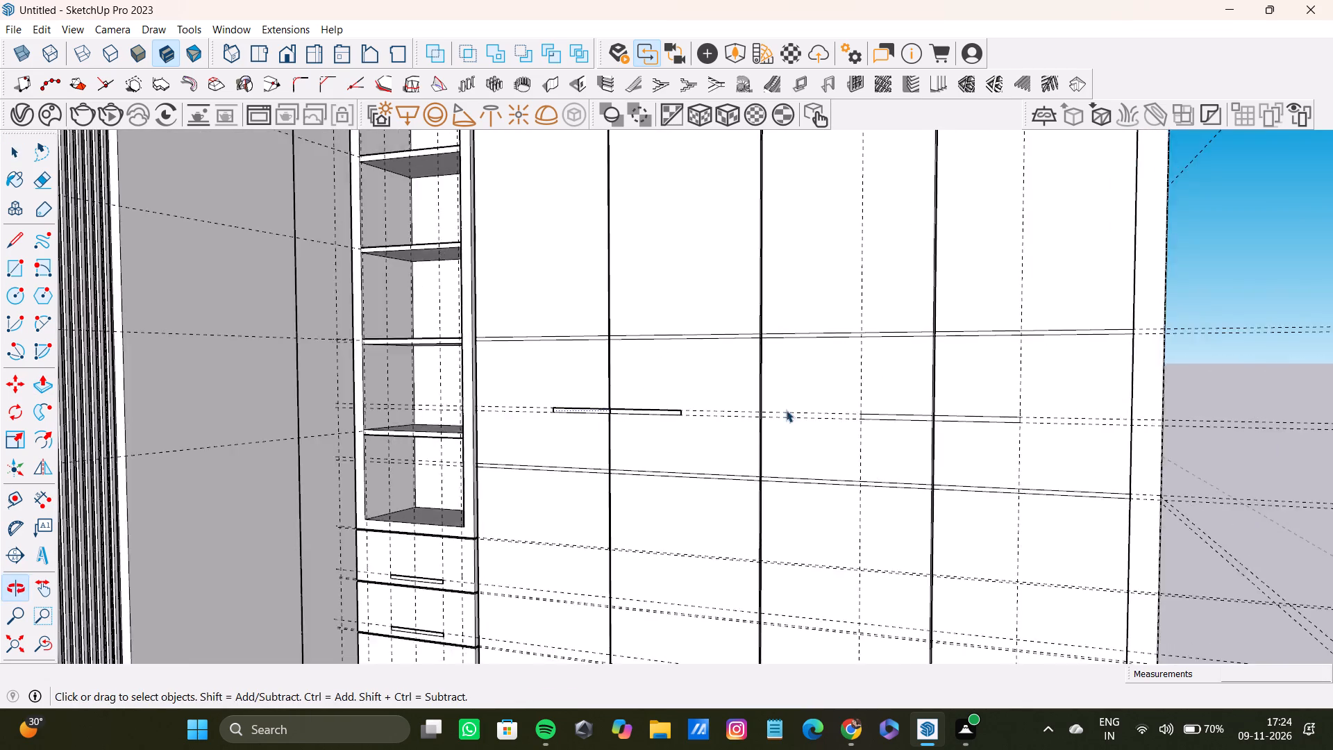
scroll(889, 417, up, 15)
click(948, 424)
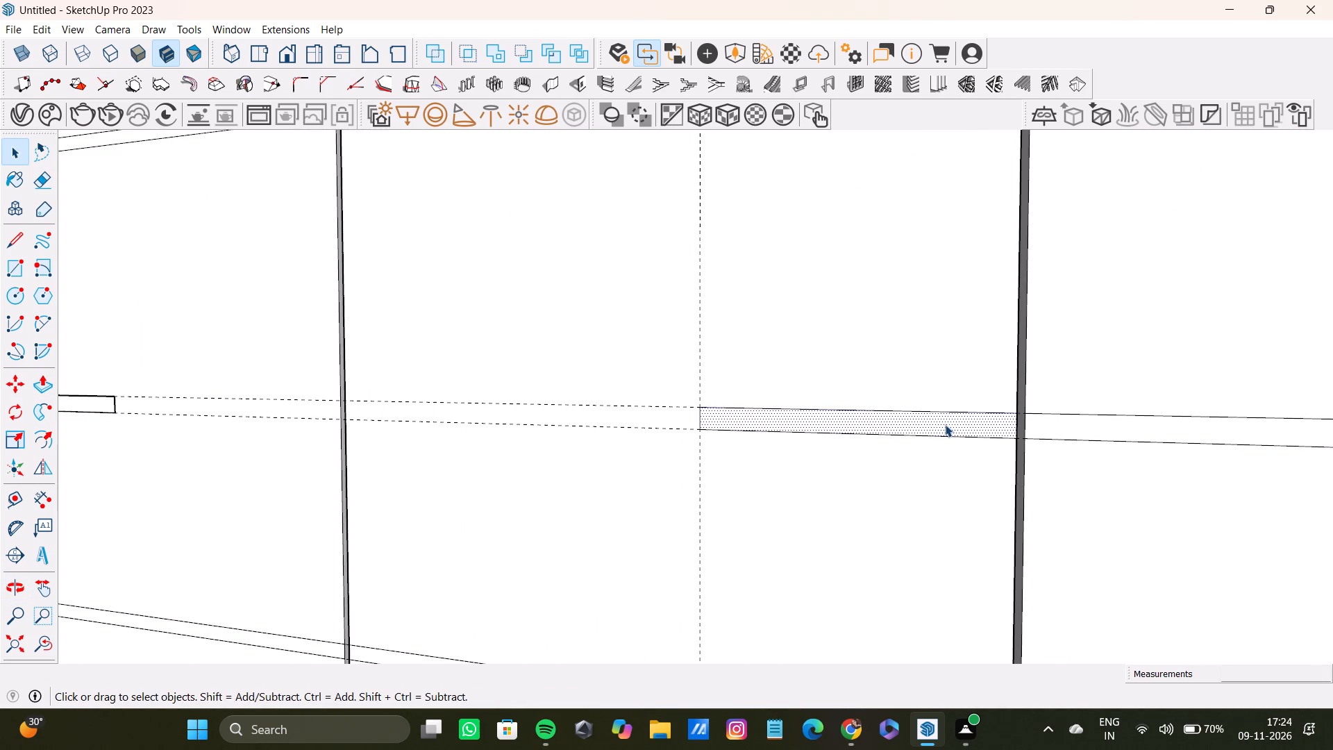
key(p)
scroll(929, 431, down, 7)
middle_drag(946, 429, 885, 431)
scroll(921, 426, up, 3)
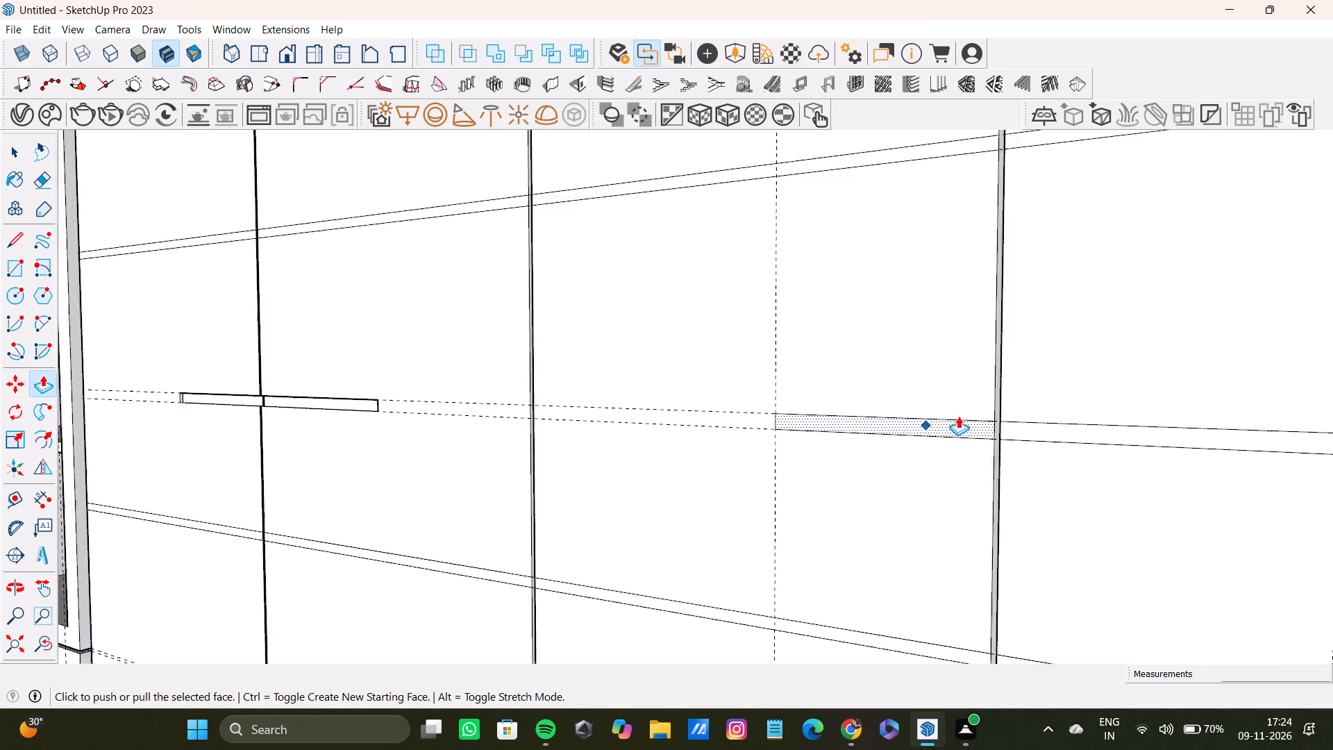
scroll(958, 416, up, 5)
click(996, 431)
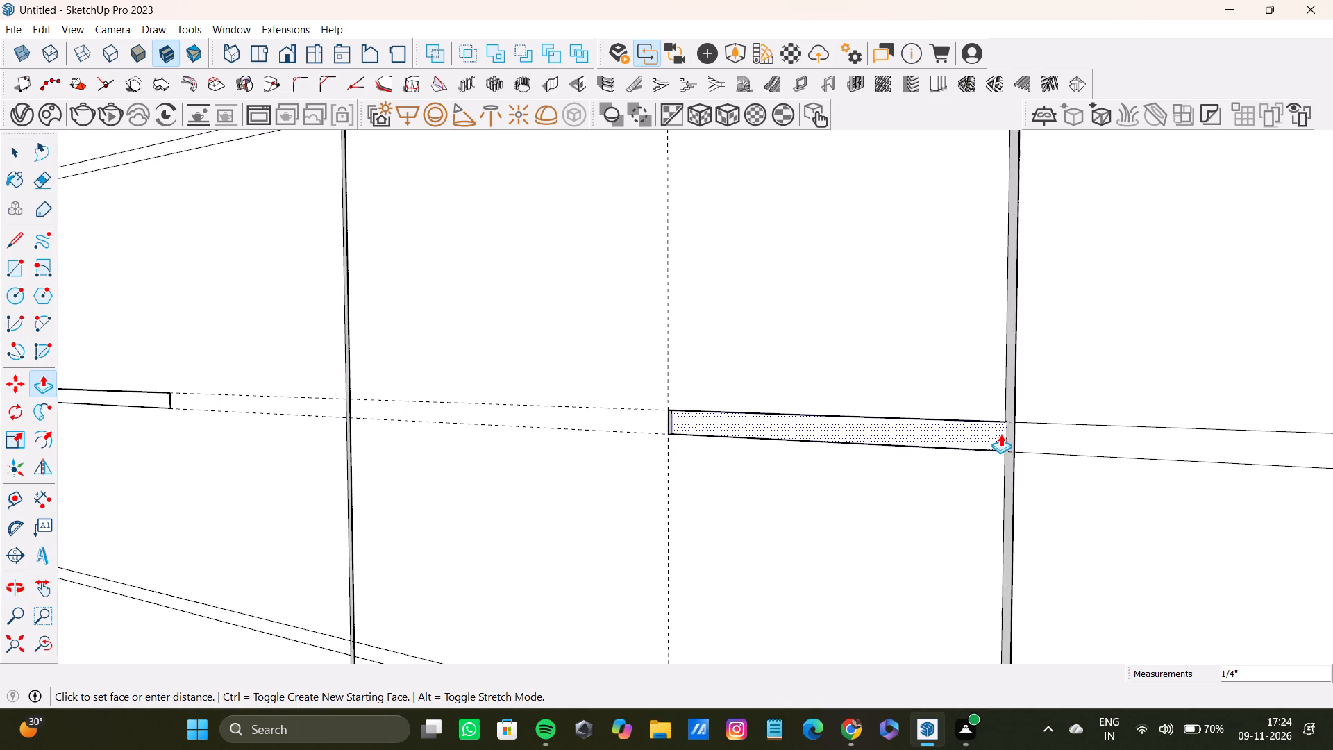
scroll(996, 434, down, 4)
middle_drag(987, 439, 1142, 474)
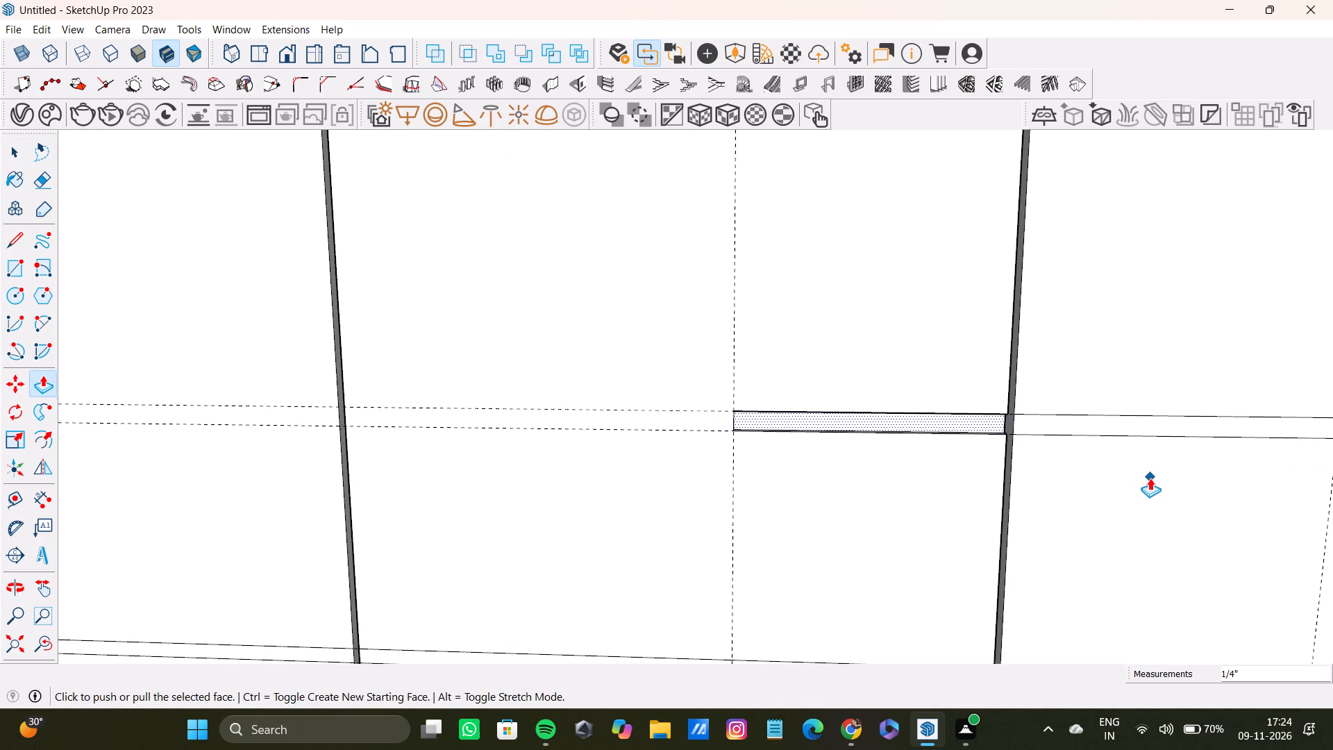
Push/Pull the fourth wardrobe door's half of that handle strip inward by the same 1/4".
key(space)
click(1018, 424)
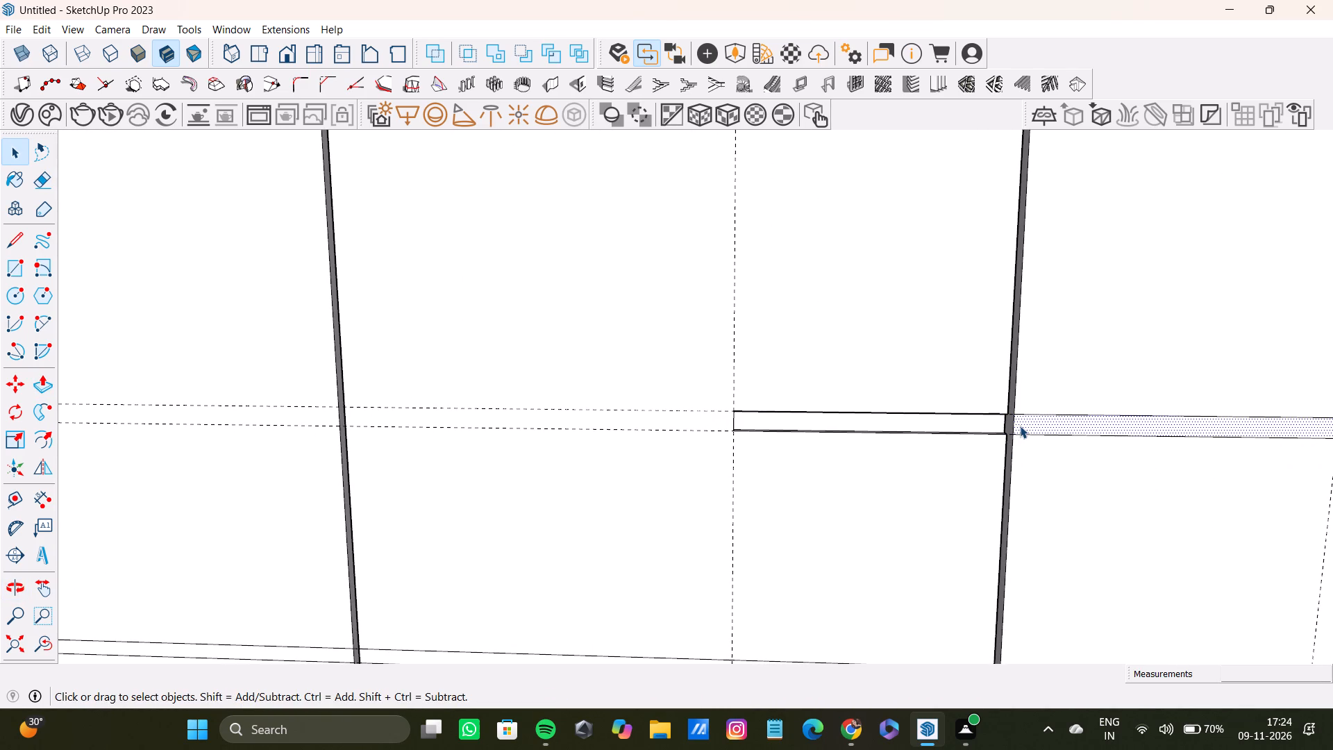
key(p)
scroll(1020, 426, up, 10)
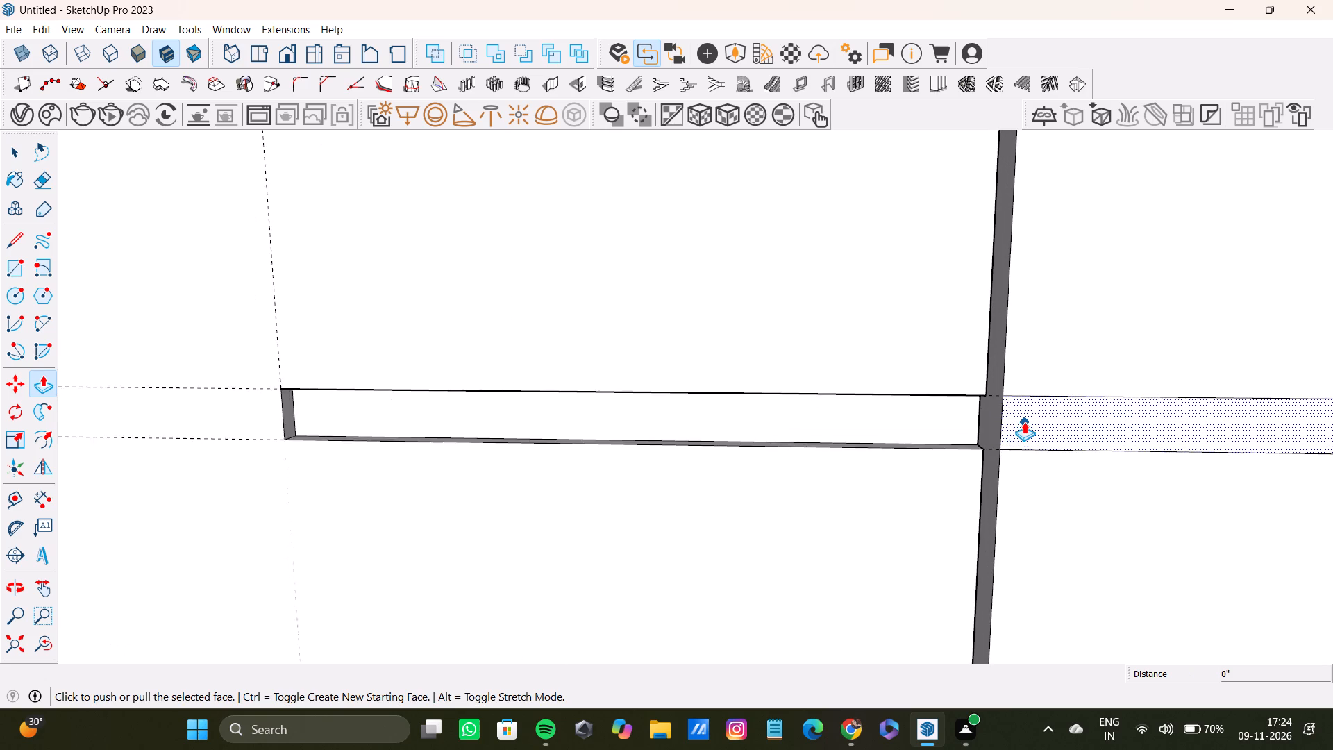
scroll(1024, 422, up, 3)
drag(1021, 427, 957, 420)
scroll(875, 408, down, 14)
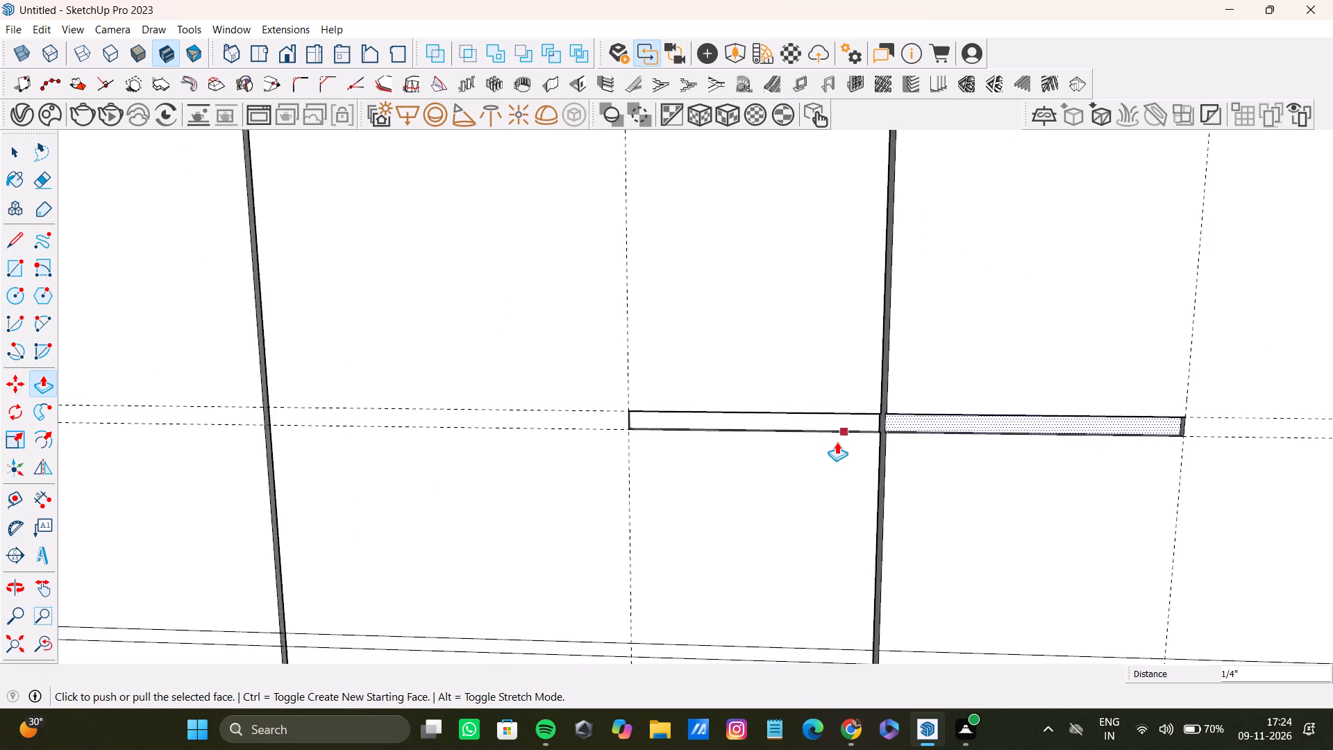
Clear the selection and examine the whole room from outside, looking toward the slatted wall and bench.
scroll(837, 442, down, 20)
scroll(837, 442, down, 2)
middle_drag(816, 468, 772, 453)
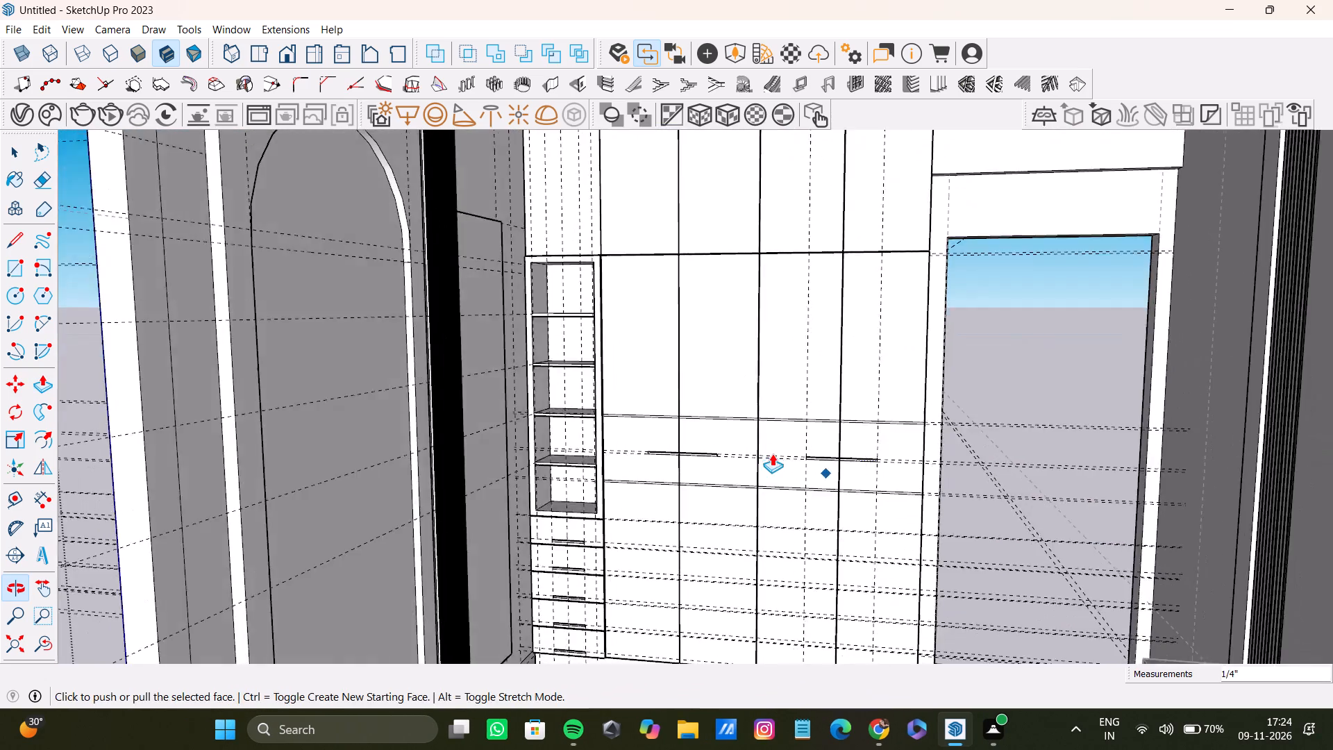
scroll(772, 449, down, 13)
scroll(753, 476, up, 1)
middle_drag(753, 476, 1147, 592)
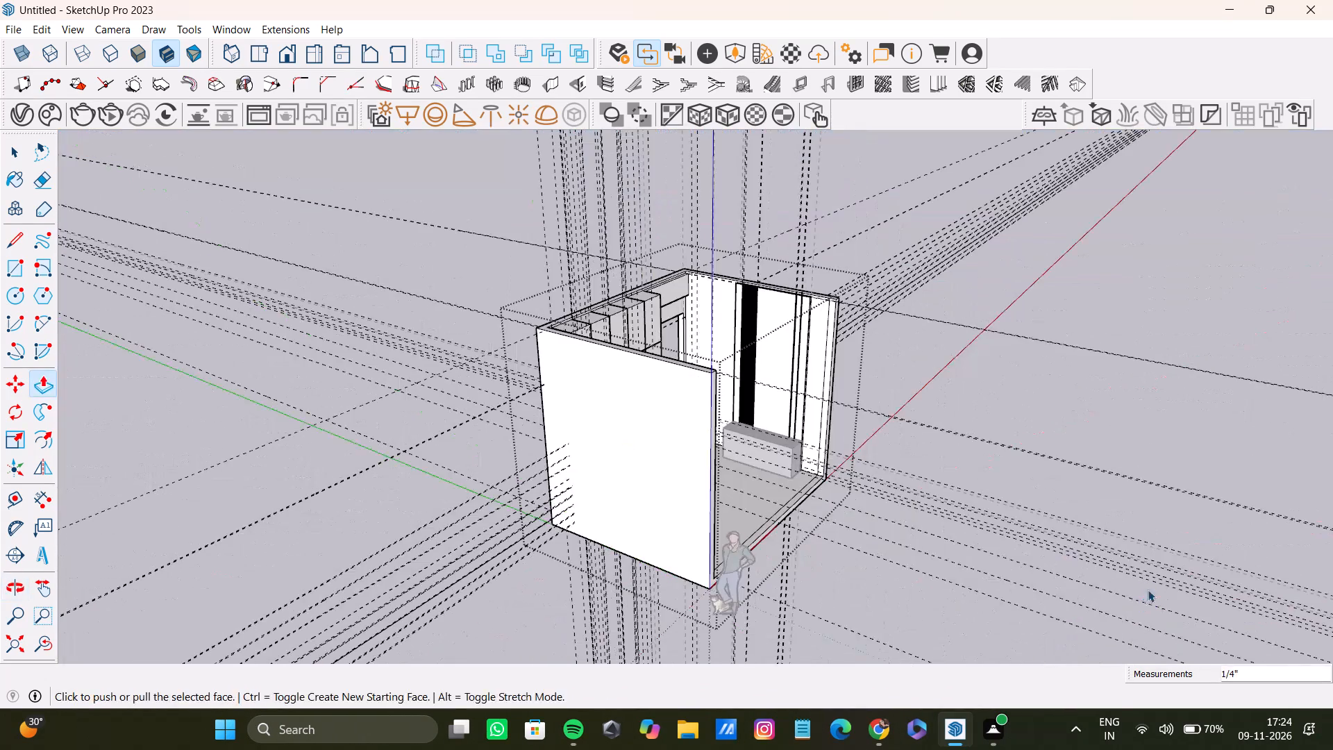
key(space)
click(446, 181)
scroll(956, 442, up, 4)
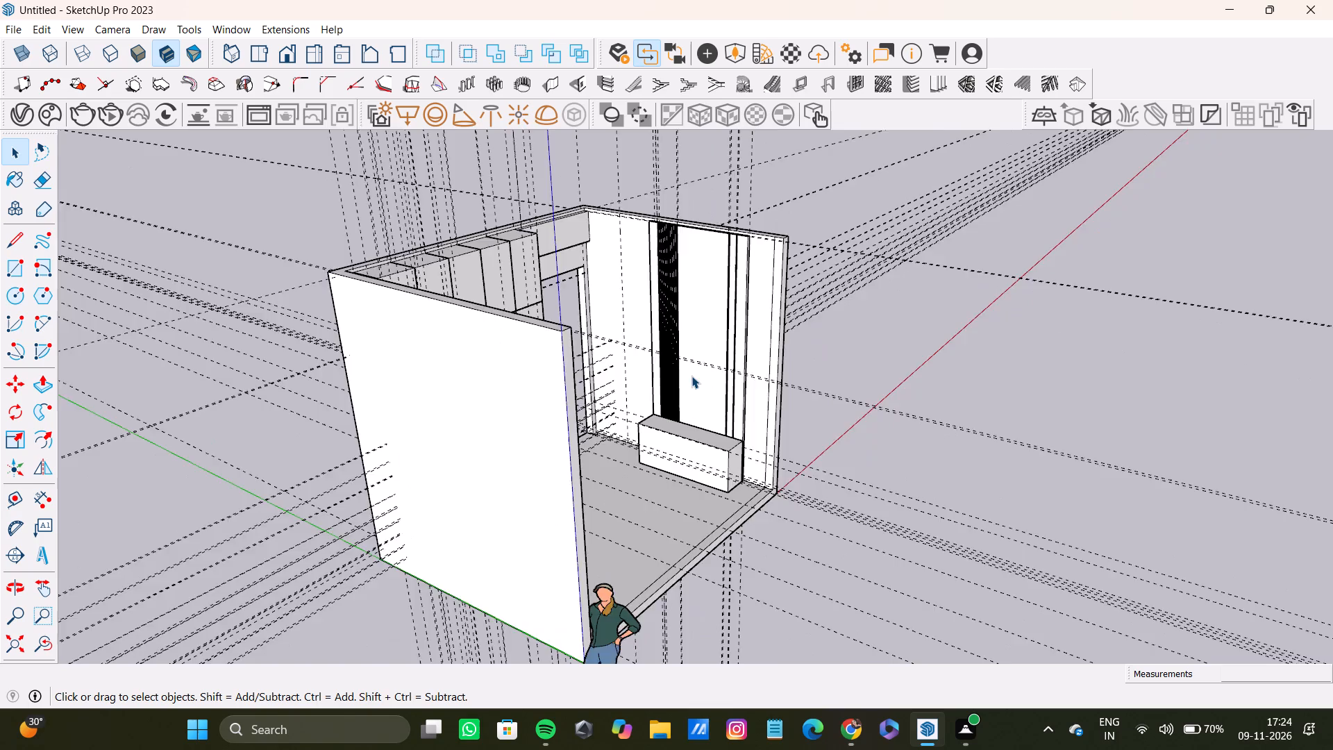
Examine the room from above and from the open side, focusing on the slatted wall, bench and wardrobe.
scroll(691, 376, up, 11)
middle_drag(693, 336, 926, 651)
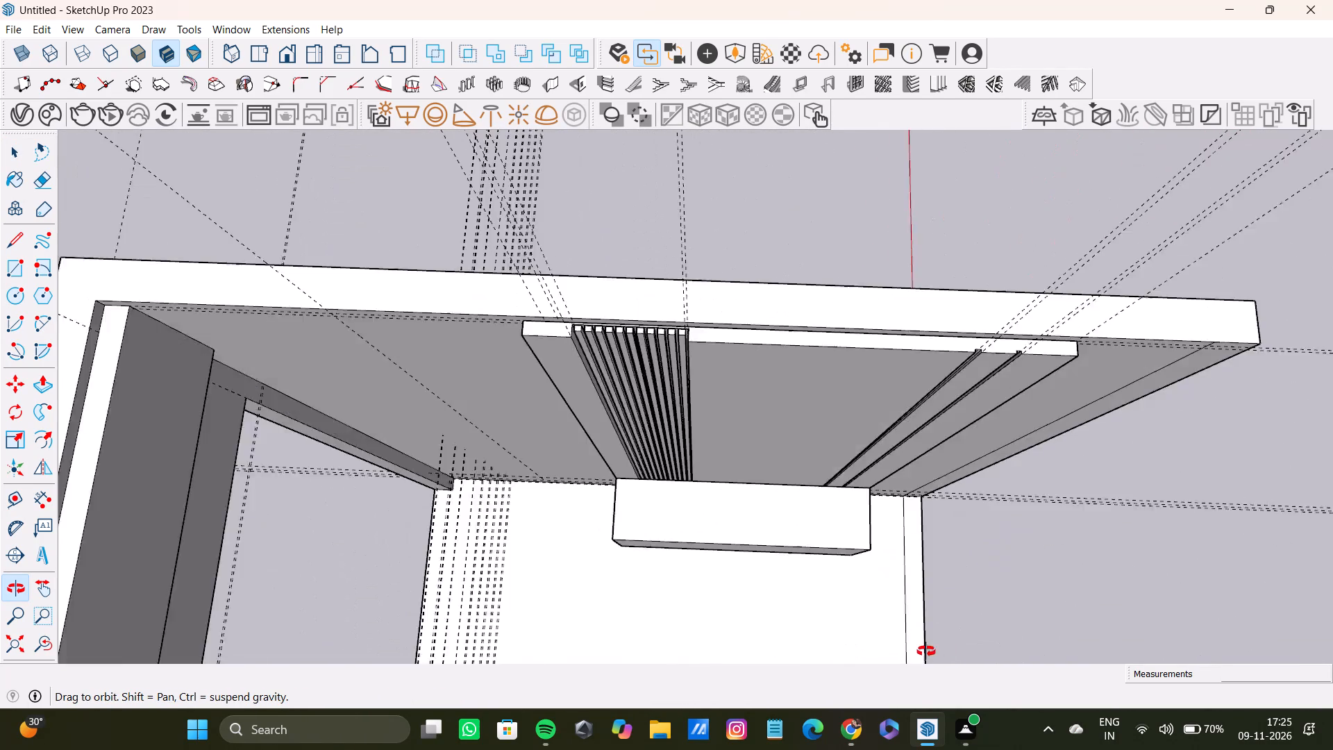
middle_drag(926, 651, 752, 421)
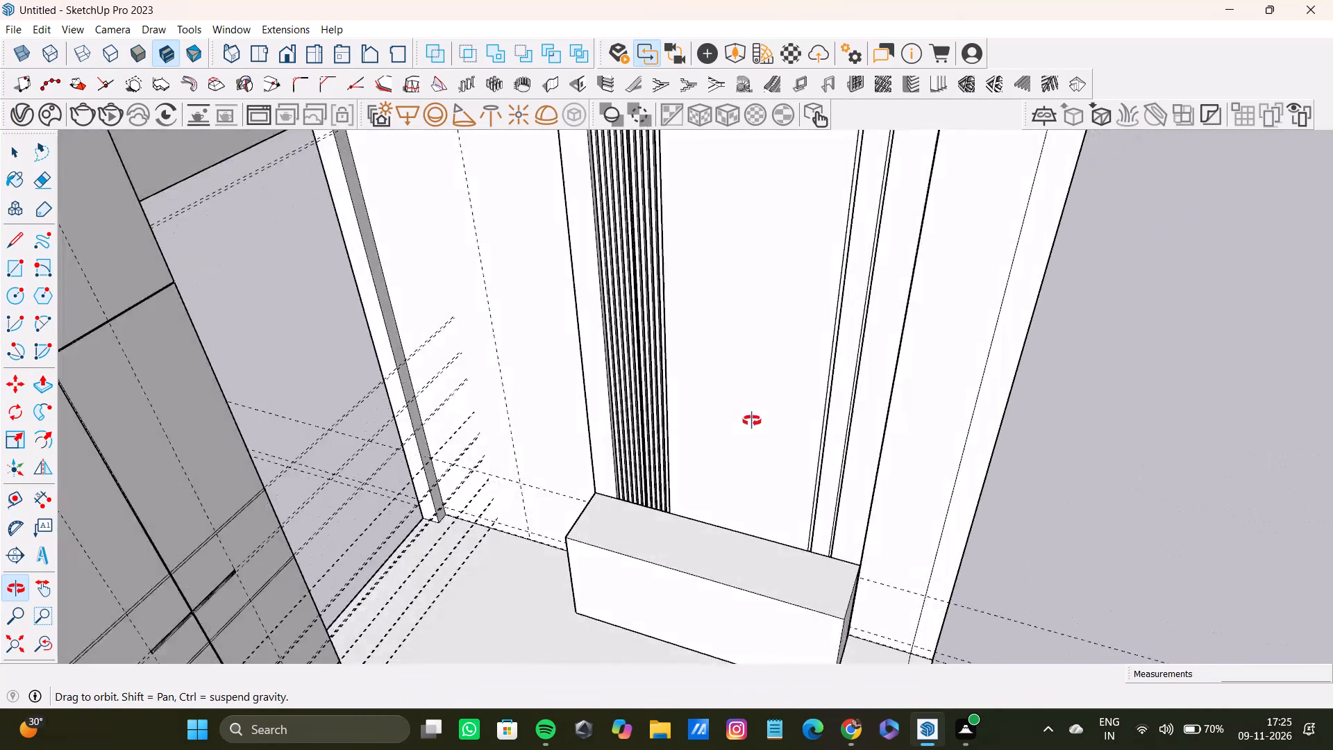
middle_drag(752, 421, 575, 412)
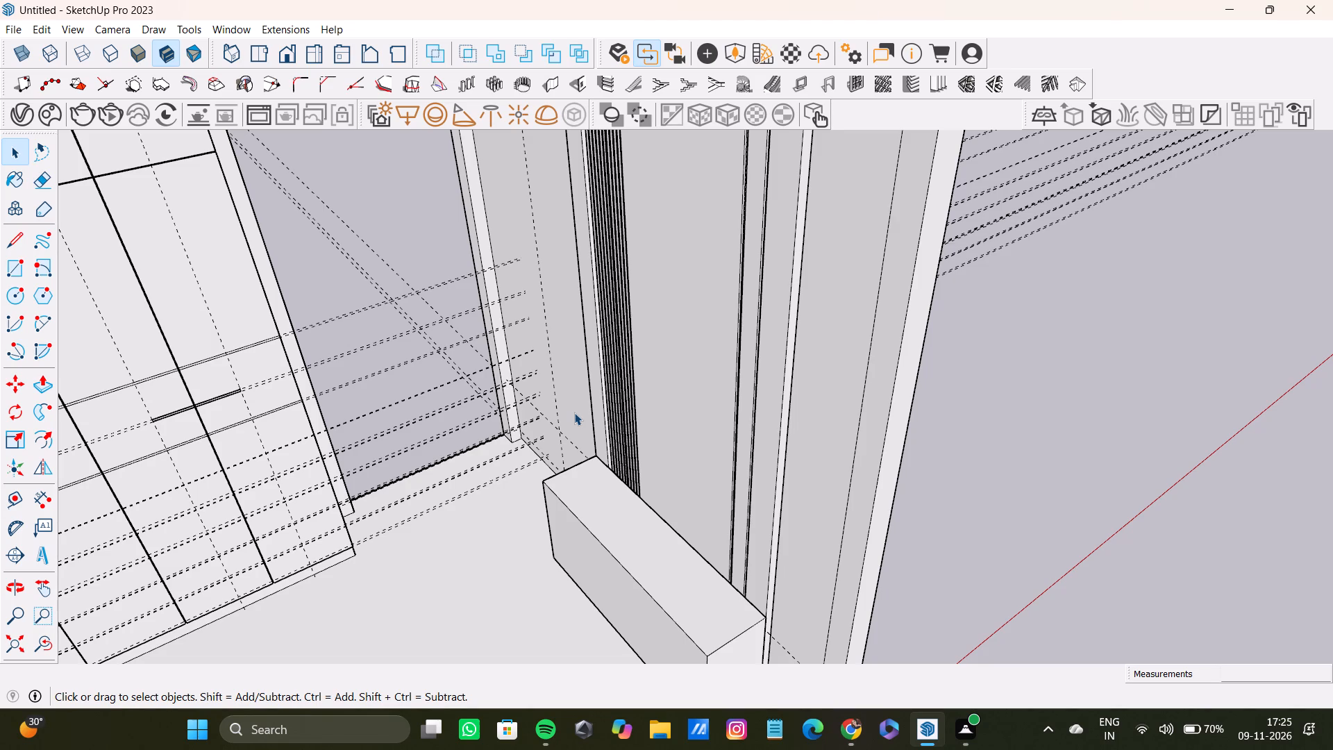
scroll(495, 552, down, 15)
middle_drag(520, 560, 629, 544)
scroll(623, 540, up, 4)
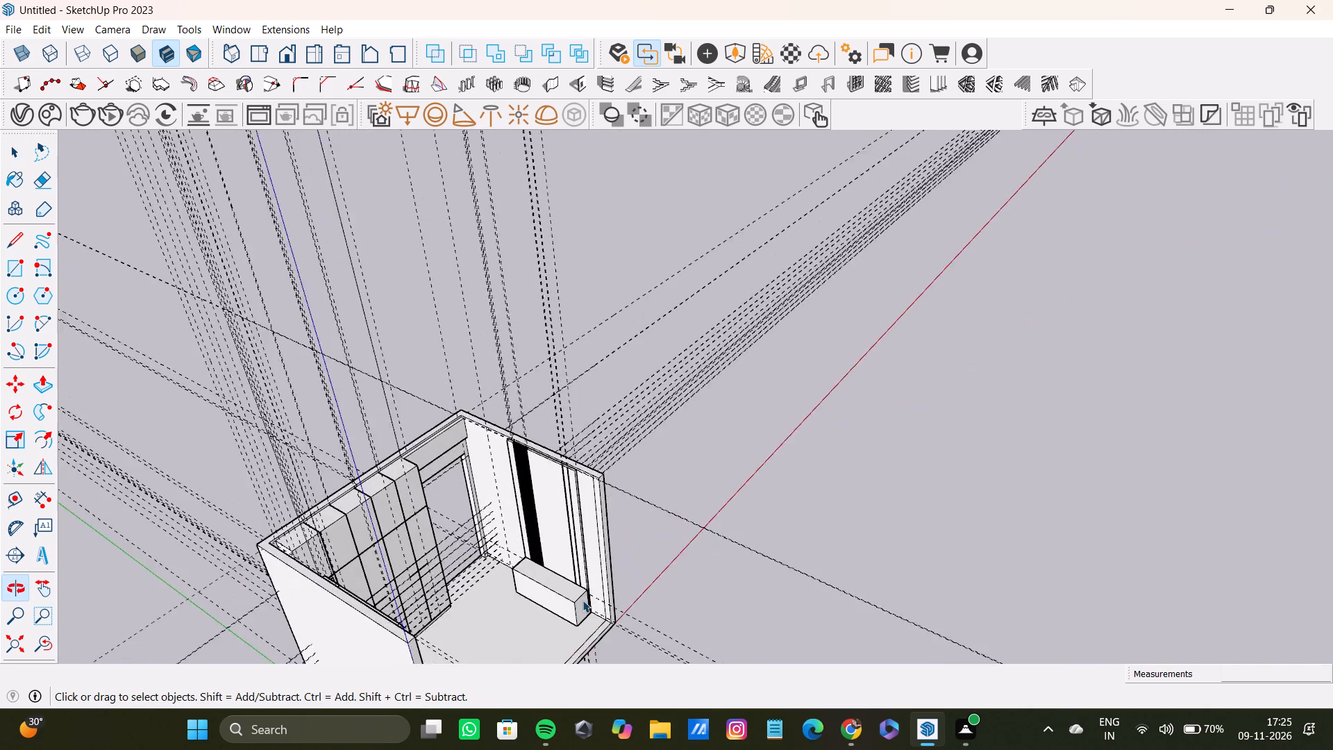
scroll(582, 600, up, 11)
scroll(543, 574, down, 4)
middle_drag(539, 571, 679, 492)
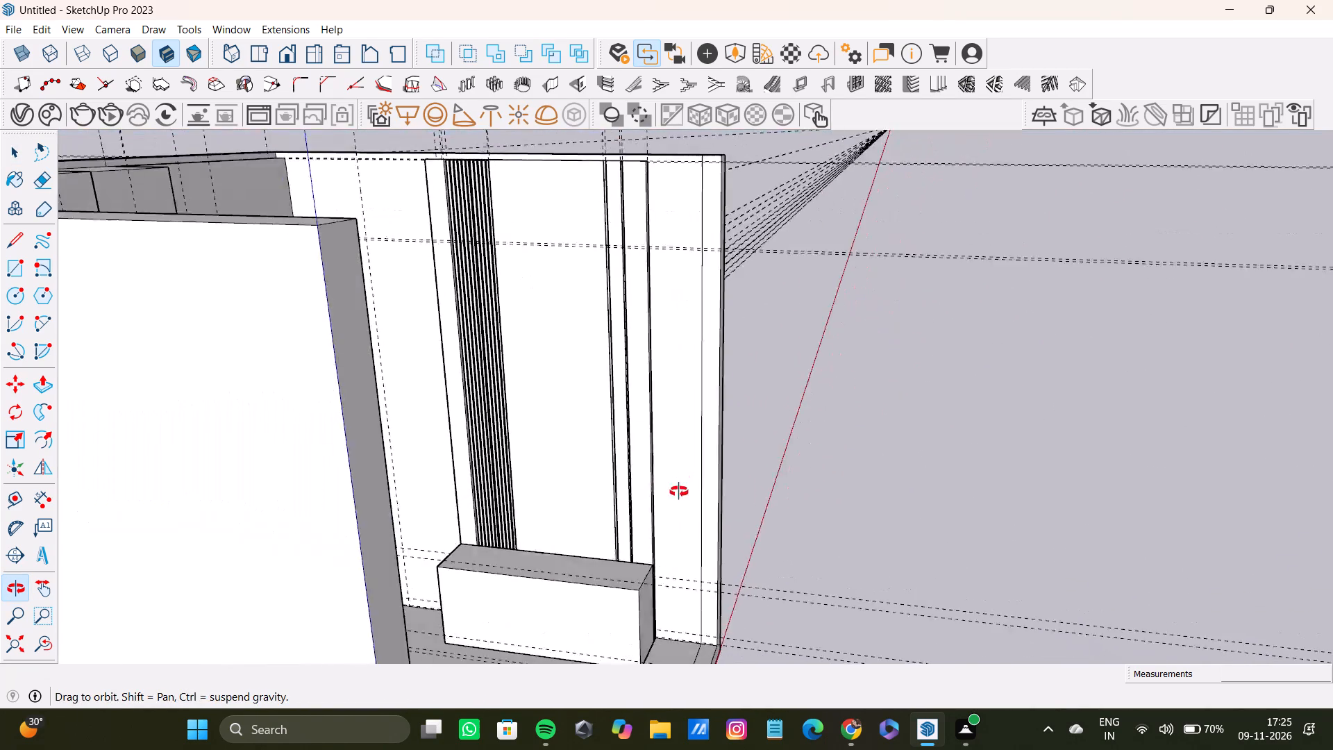
middle_drag(679, 492, 633, 644)
middle_drag(626, 592, 548, 474)
scroll(582, 540, up, 4)
scroll(518, 551, down, 5)
middle_drag(518, 551, 392, 413)
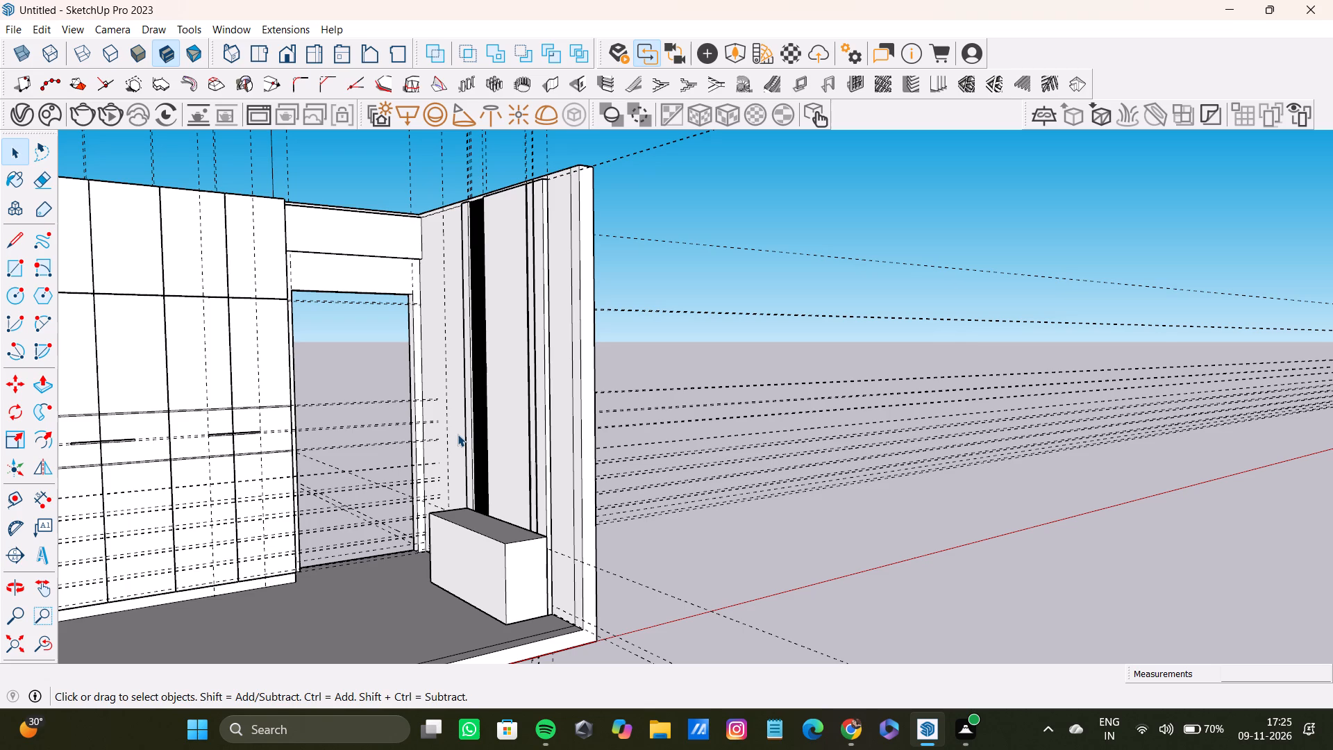
scroll(50, 105, down, 5)
scroll(115, 142, down, 16)
middle_drag(484, 392, 527, 490)
scroll(446, 448, up, 4)
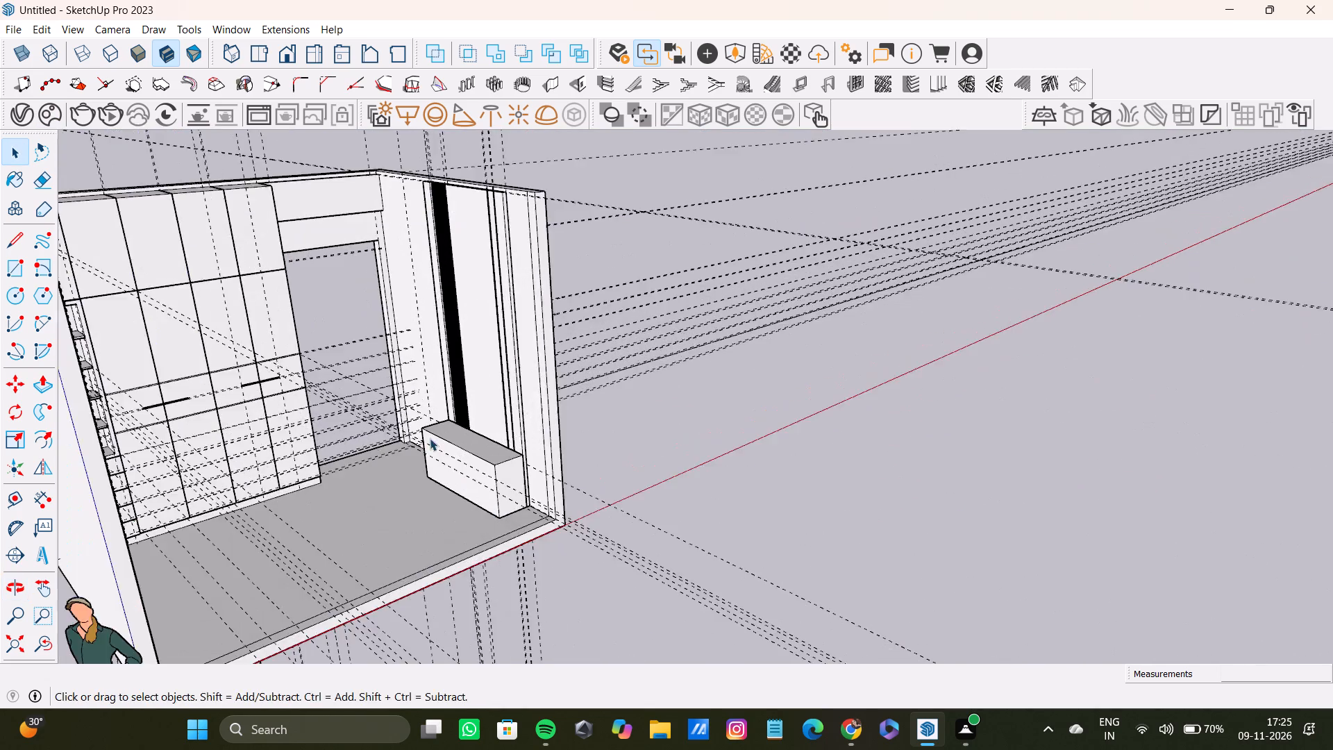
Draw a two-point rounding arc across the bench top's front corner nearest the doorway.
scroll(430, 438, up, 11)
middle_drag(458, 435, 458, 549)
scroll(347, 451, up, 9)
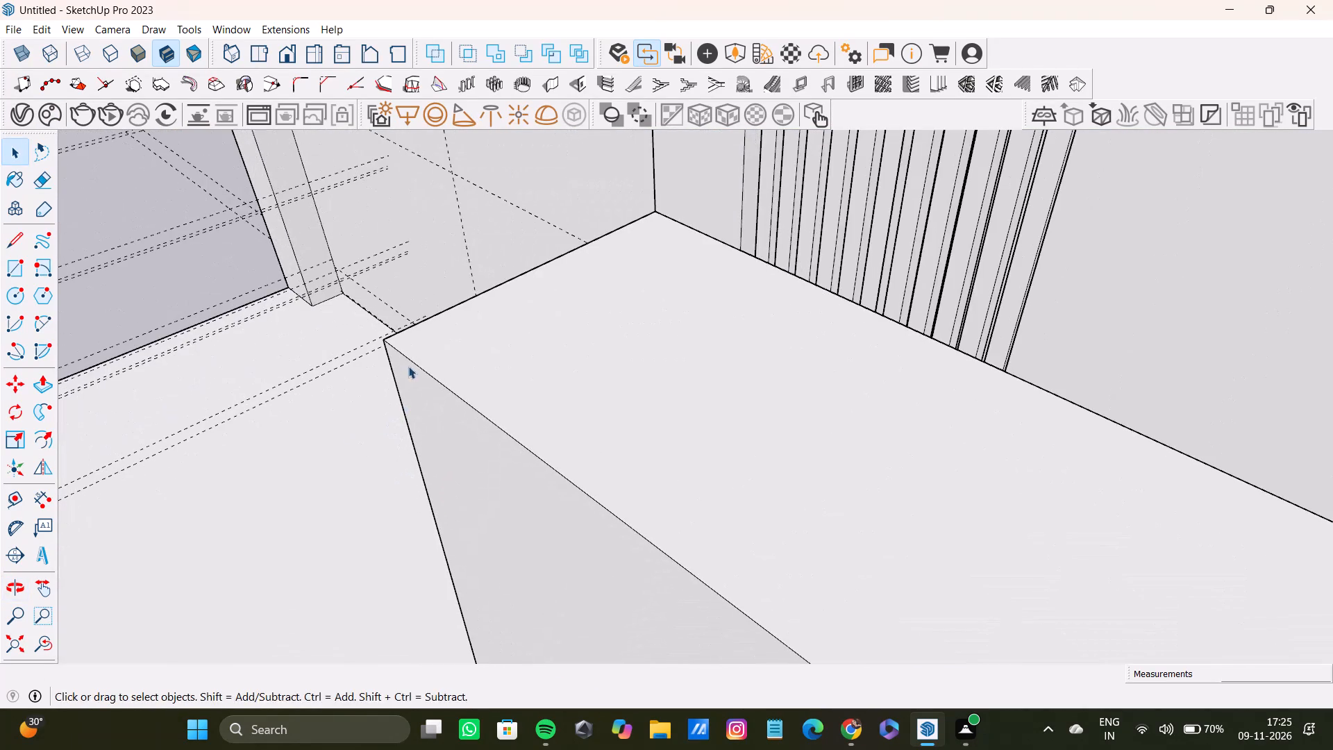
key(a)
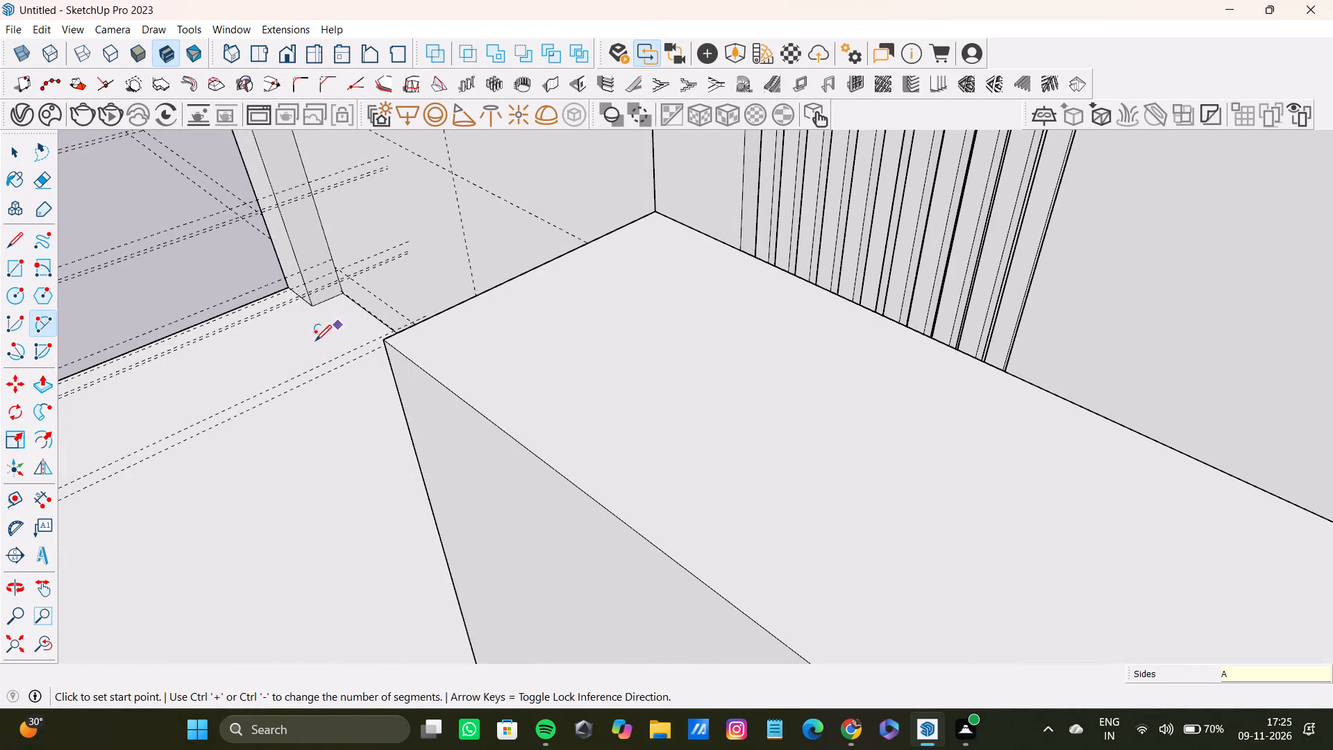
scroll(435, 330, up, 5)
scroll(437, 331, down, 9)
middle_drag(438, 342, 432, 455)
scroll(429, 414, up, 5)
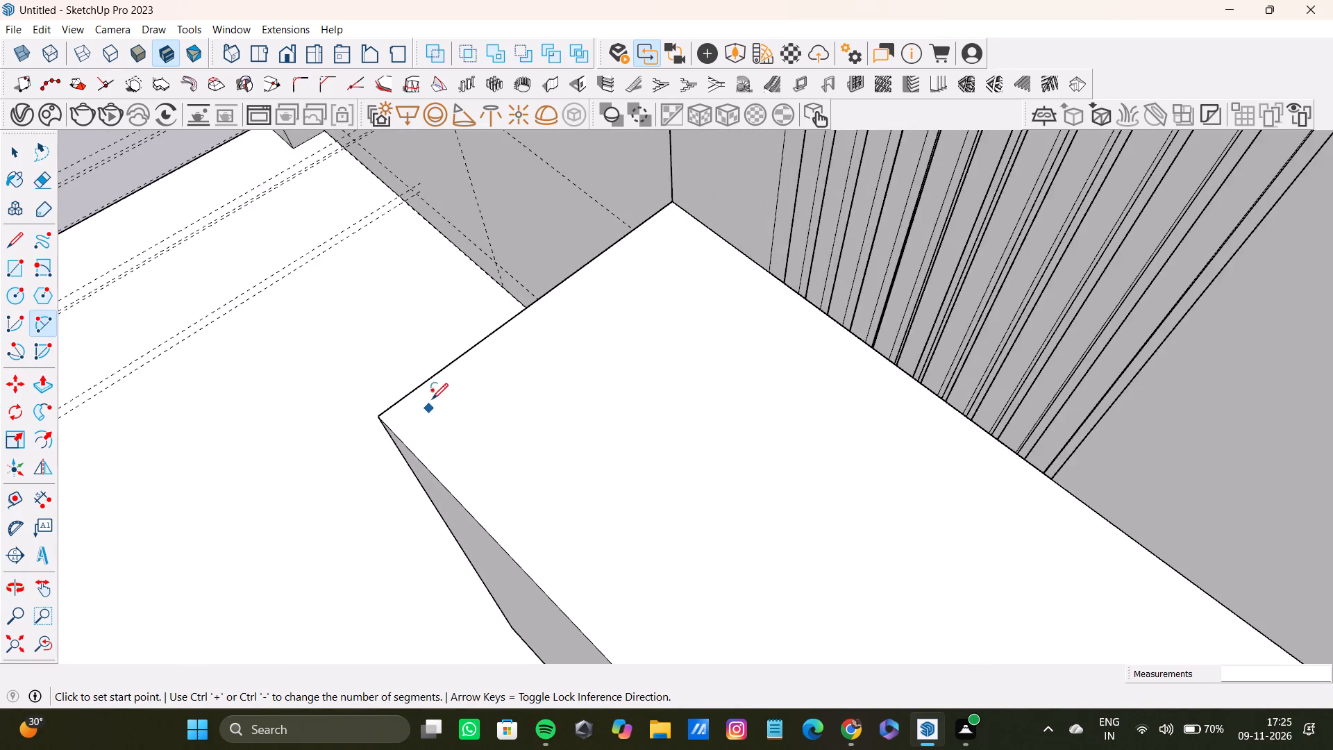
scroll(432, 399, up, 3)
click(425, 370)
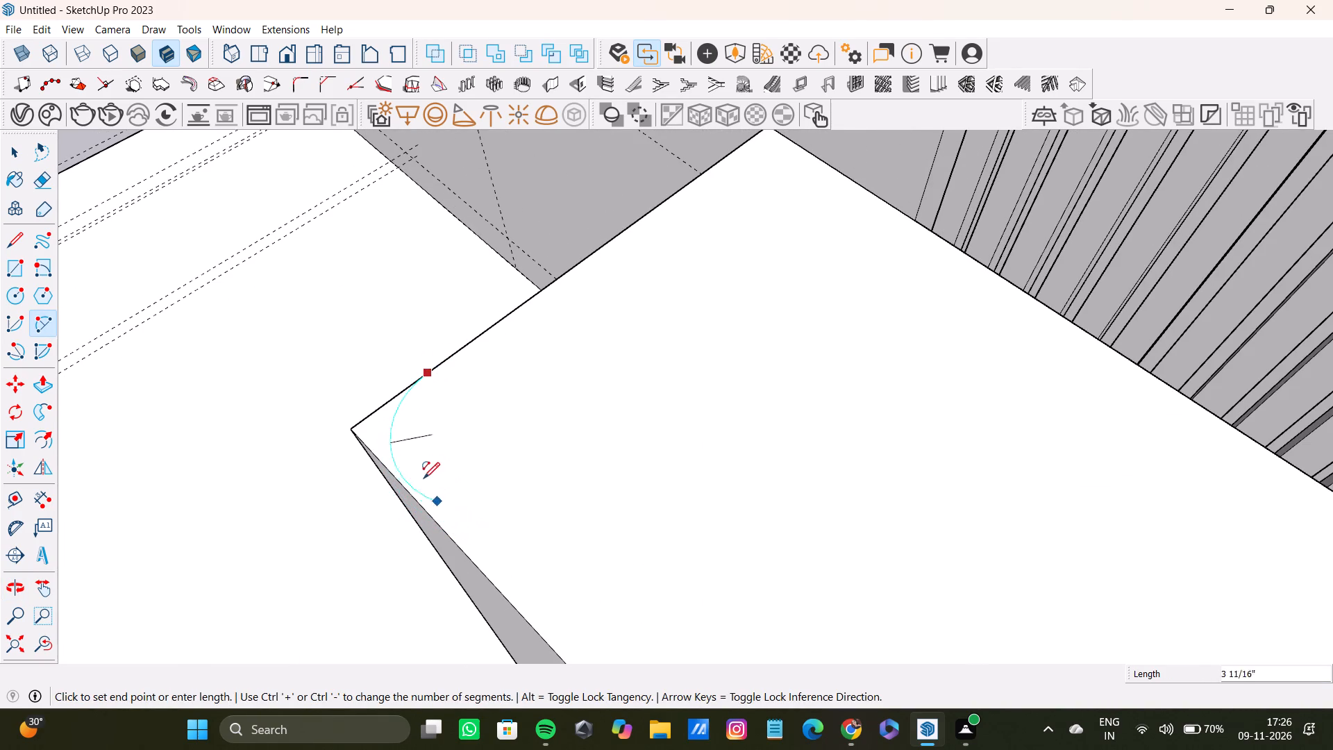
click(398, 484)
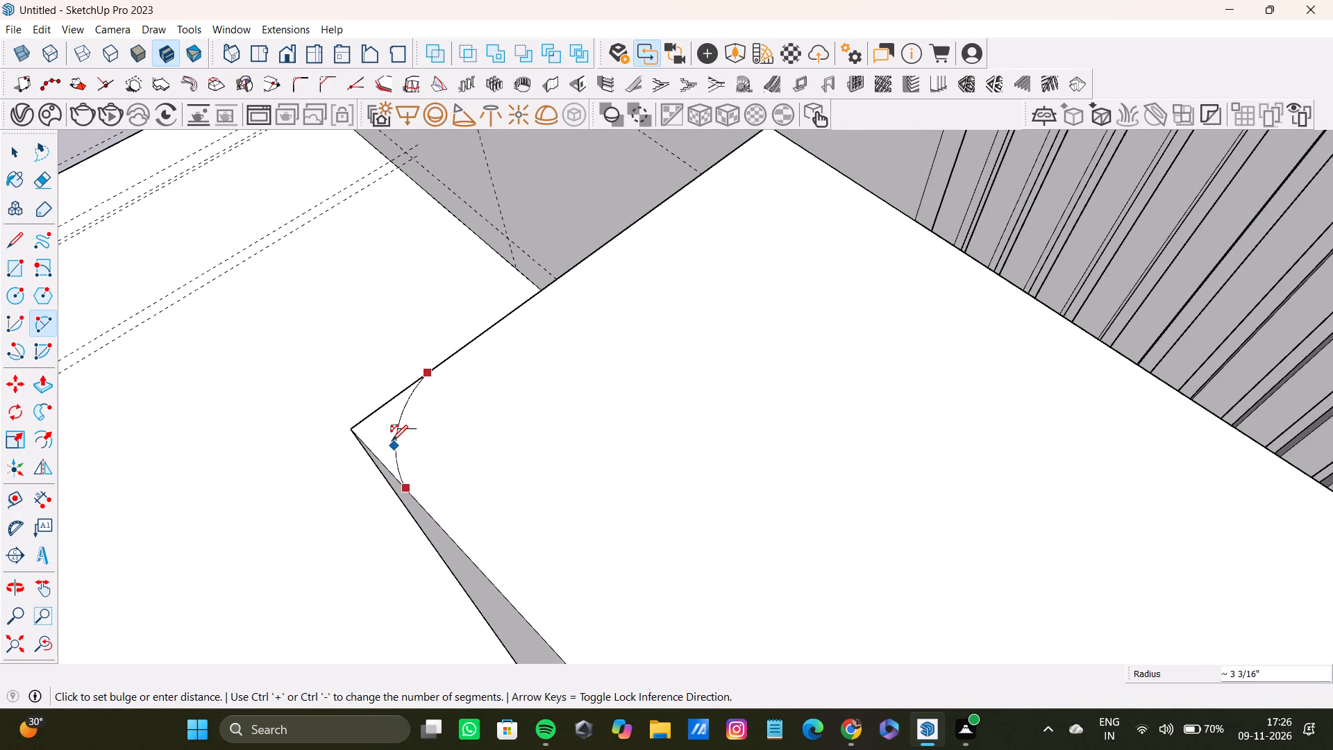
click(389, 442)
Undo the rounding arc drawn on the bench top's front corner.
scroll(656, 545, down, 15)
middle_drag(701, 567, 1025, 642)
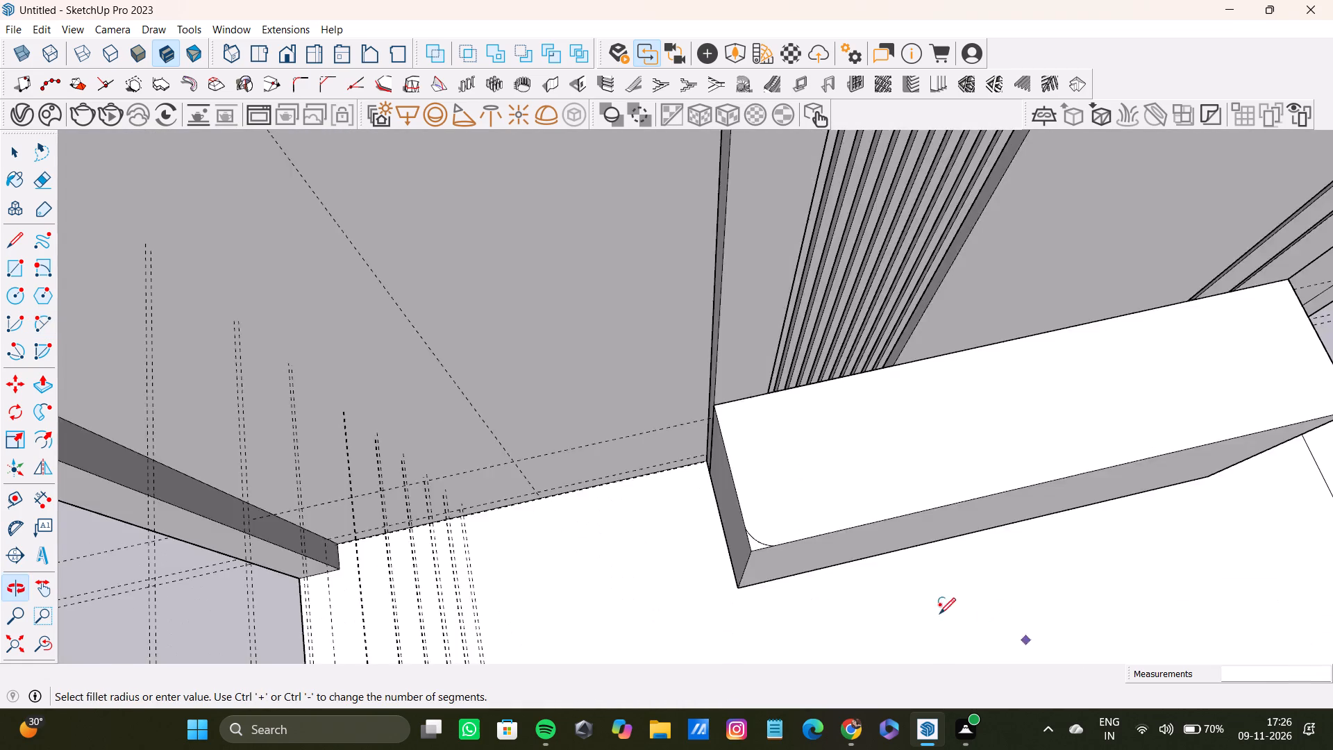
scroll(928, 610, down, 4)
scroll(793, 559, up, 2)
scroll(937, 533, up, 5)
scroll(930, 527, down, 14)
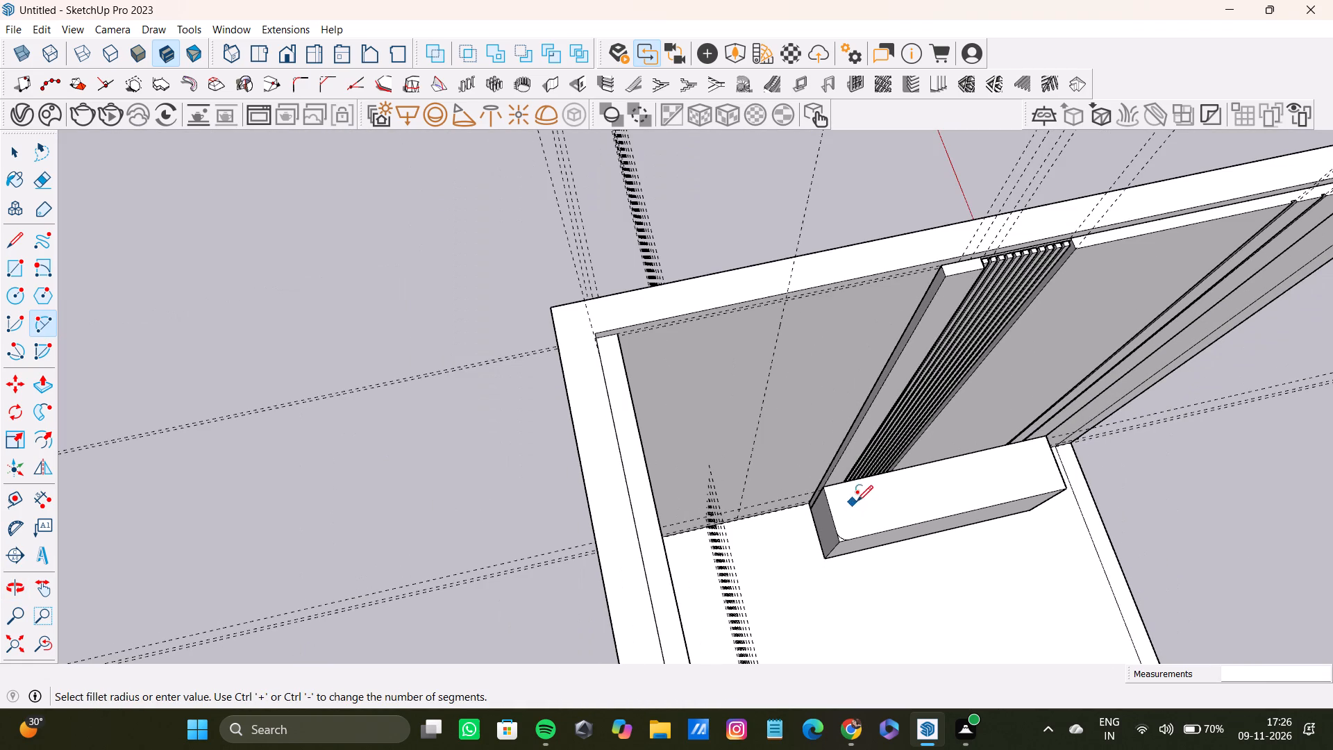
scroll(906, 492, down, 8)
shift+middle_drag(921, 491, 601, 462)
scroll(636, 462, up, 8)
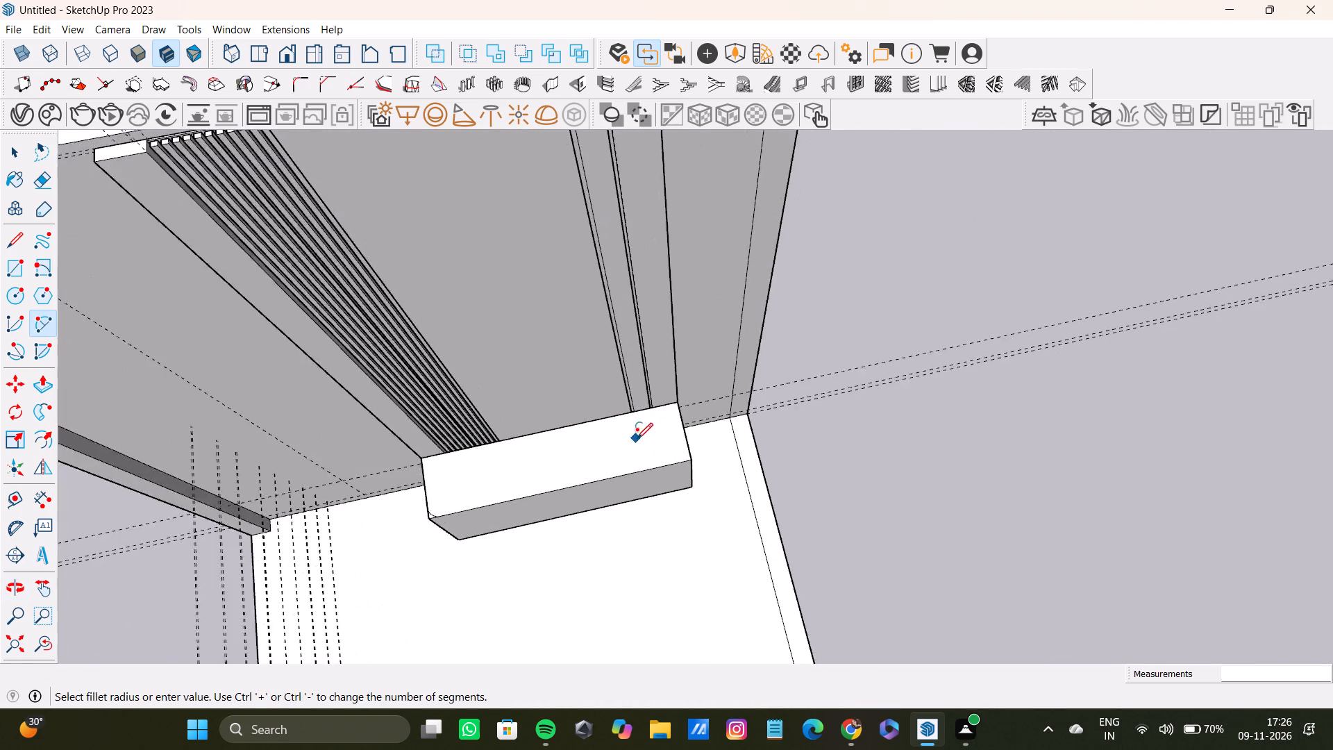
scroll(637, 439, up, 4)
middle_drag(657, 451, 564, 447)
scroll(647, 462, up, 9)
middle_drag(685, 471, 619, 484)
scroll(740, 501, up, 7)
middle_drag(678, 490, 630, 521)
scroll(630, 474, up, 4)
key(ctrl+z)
Examine the bench's outer corner, the top ends of the wall slats and the room's overall layout.
scroll(586, 465, down, 13)
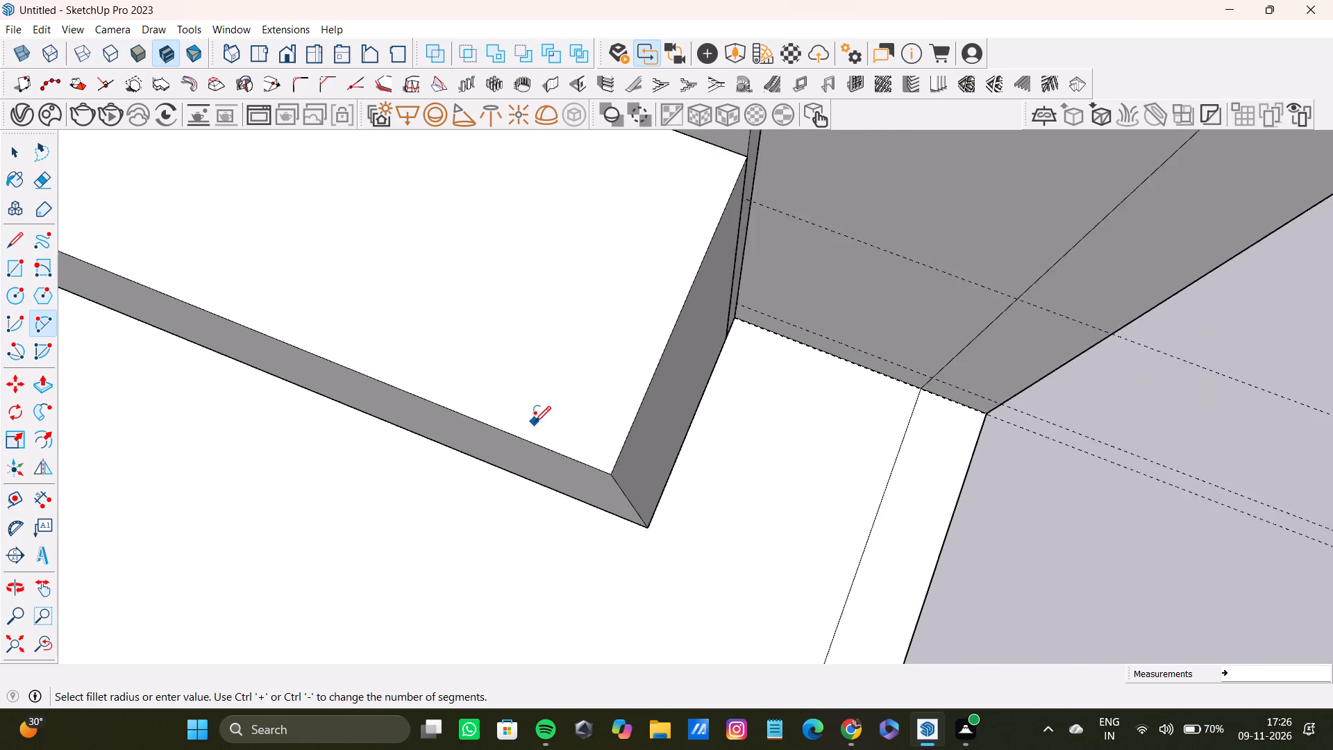
scroll(535, 422, down, 9)
shift+middle_drag(535, 422, 698, 334)
scroll(689, 357, down, 4)
middle_drag(708, 379, 734, 456)
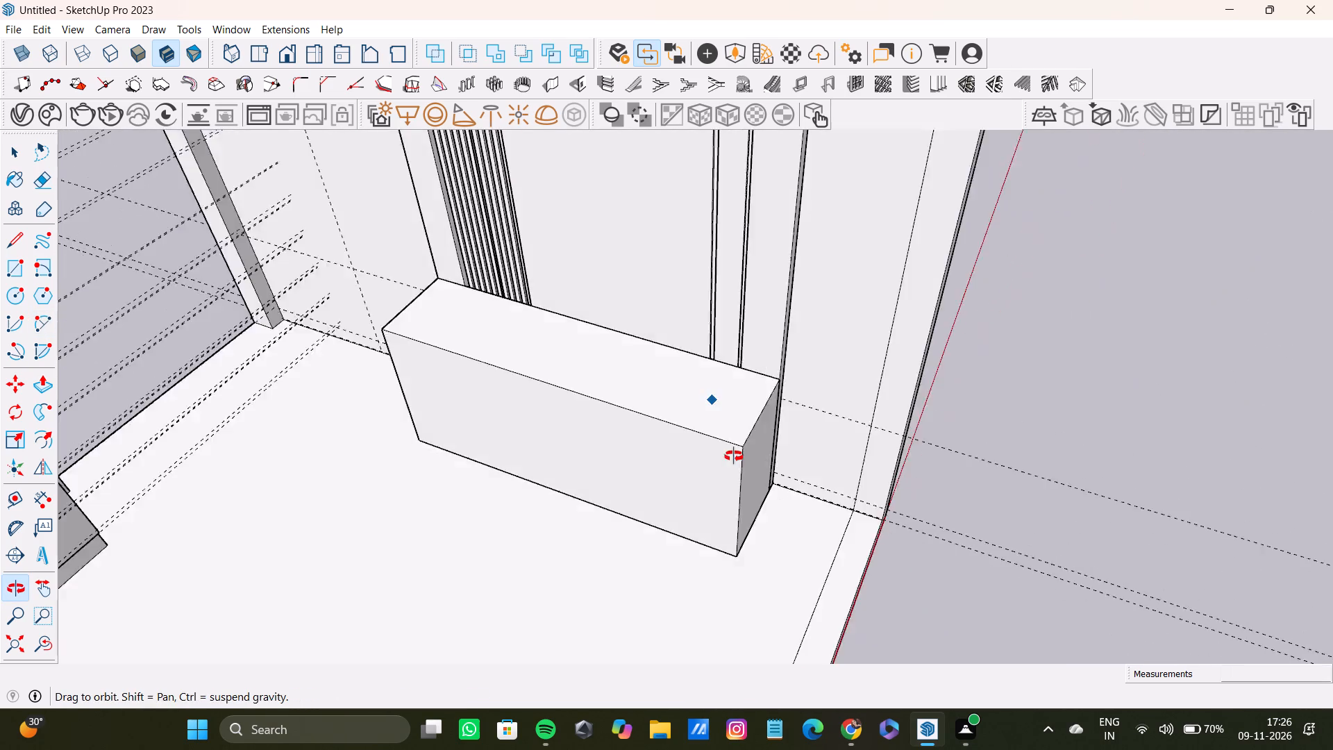
middle_drag(734, 456, 597, 246)
scroll(610, 422, up, 10)
middle_drag(756, 558, 775, 505)
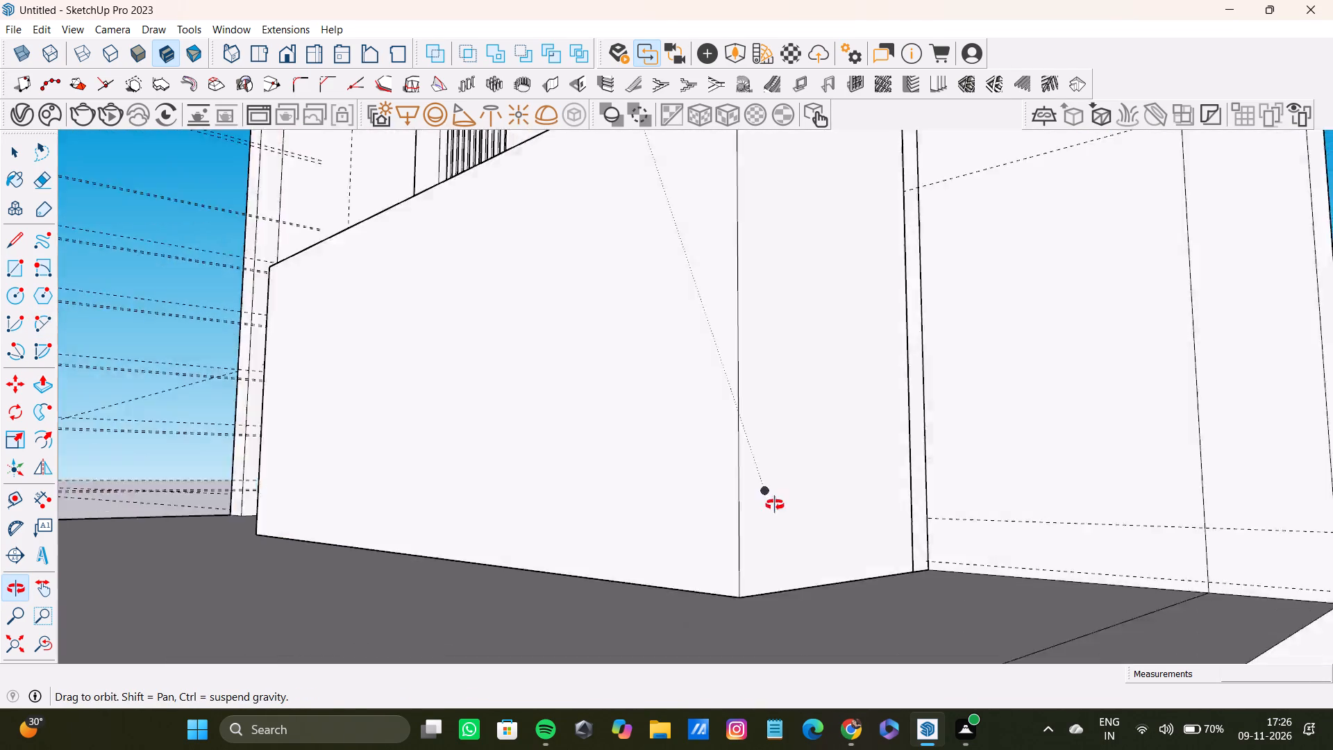
middle_drag(775, 505, 771, 543)
scroll(745, 520, down, 16)
shift+middle_drag(574, 343, 709, 653)
scroll(567, 492, up, 8)
scroll(629, 531, down, 7)
key(space)
scroll(687, 558, down, 9)
shift+middle_drag(697, 551, 702, 701)
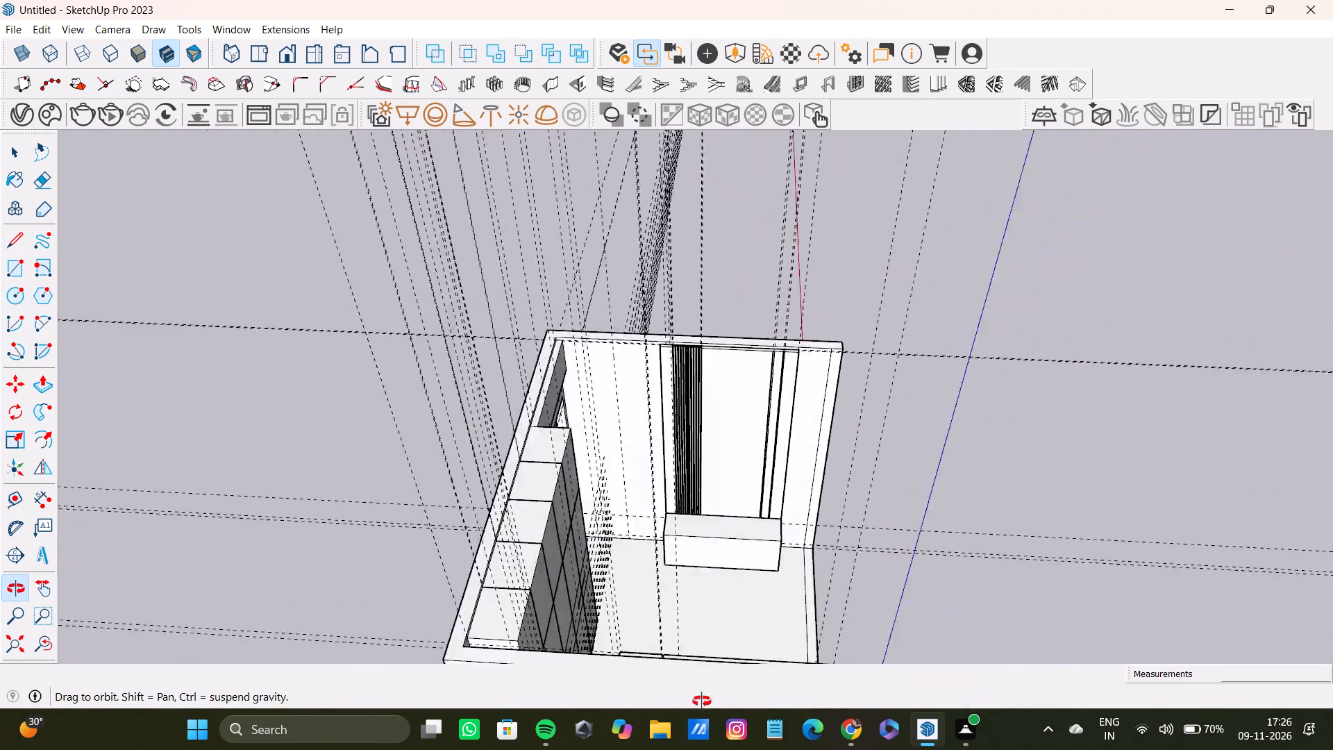
shift+middle_drag(702, 701, 578, 699)
scroll(759, 405, up, 20)
scroll(759, 405, up, 5)
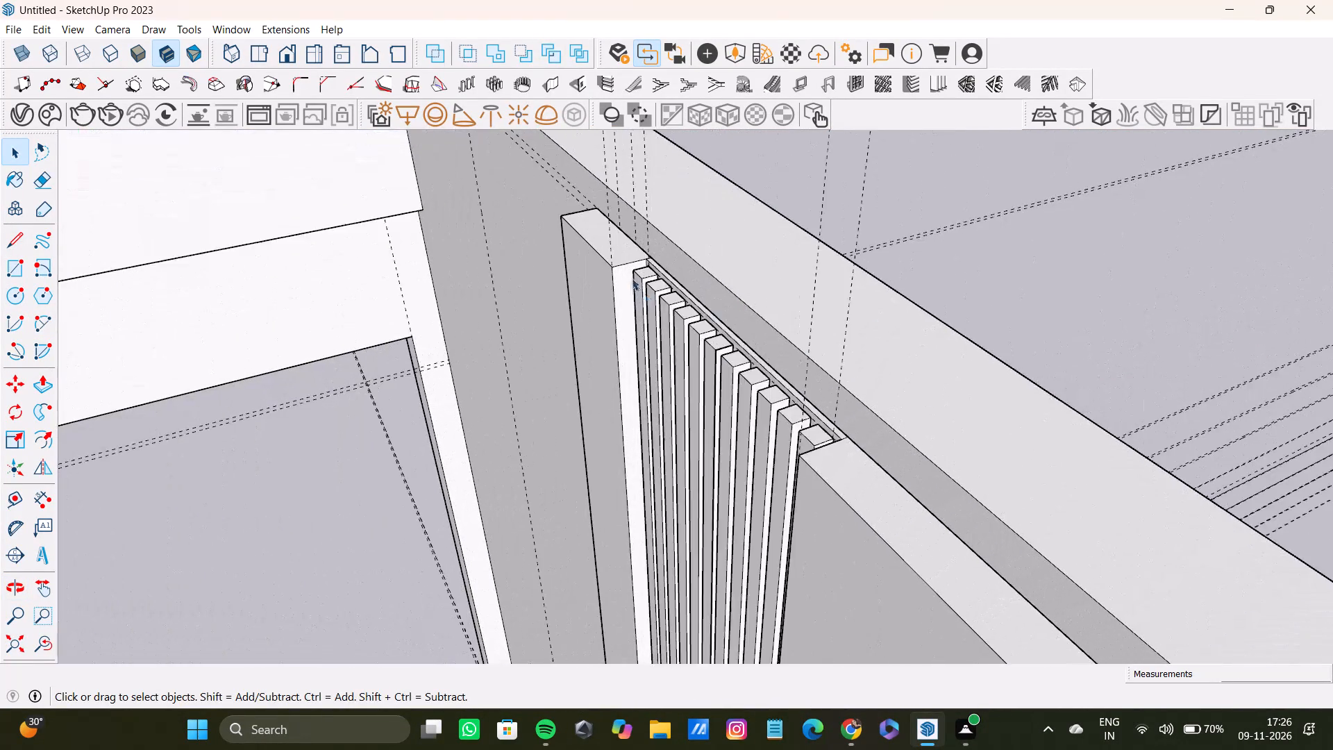
scroll(632, 278, up, 3)
scroll(635, 267, down, 8)
middle_drag(642, 298, 926, 362)
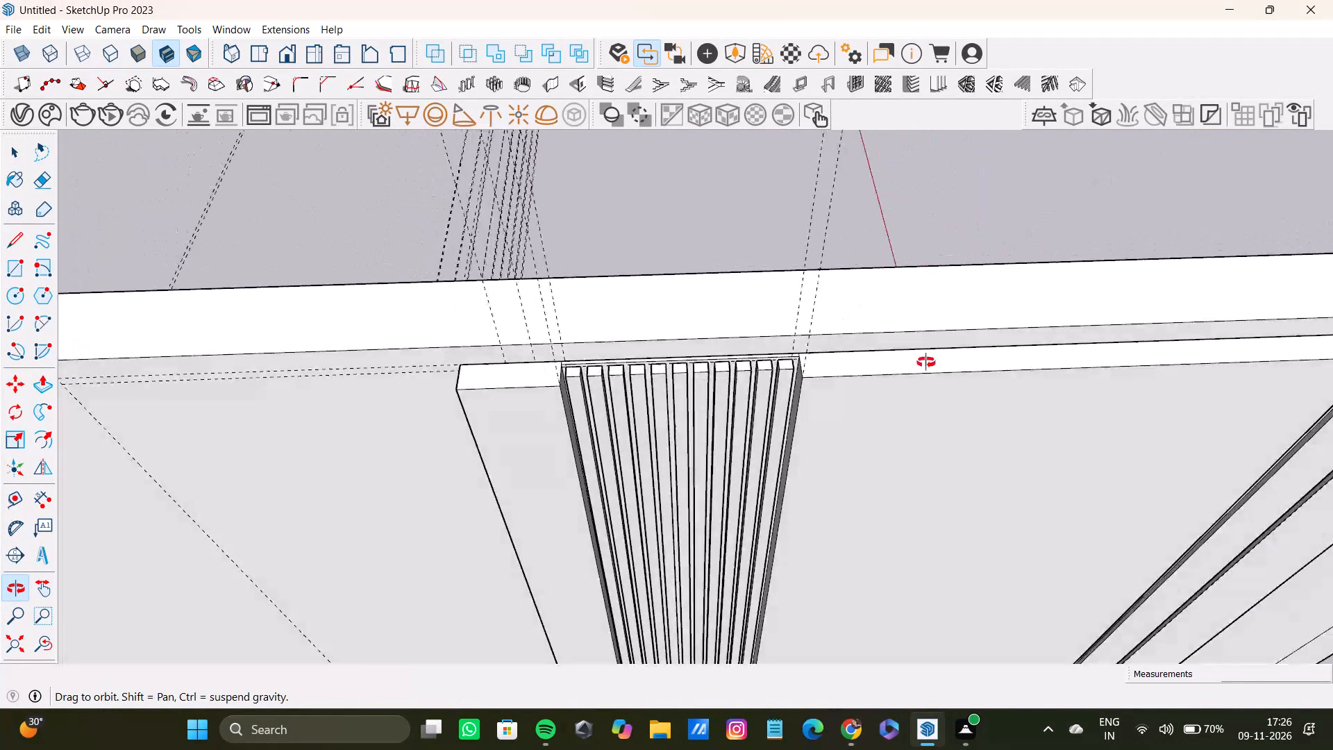
middle_drag(926, 362, 743, 403)
scroll(732, 431, down, 16)
shift+middle_drag(709, 456, 662, 378)
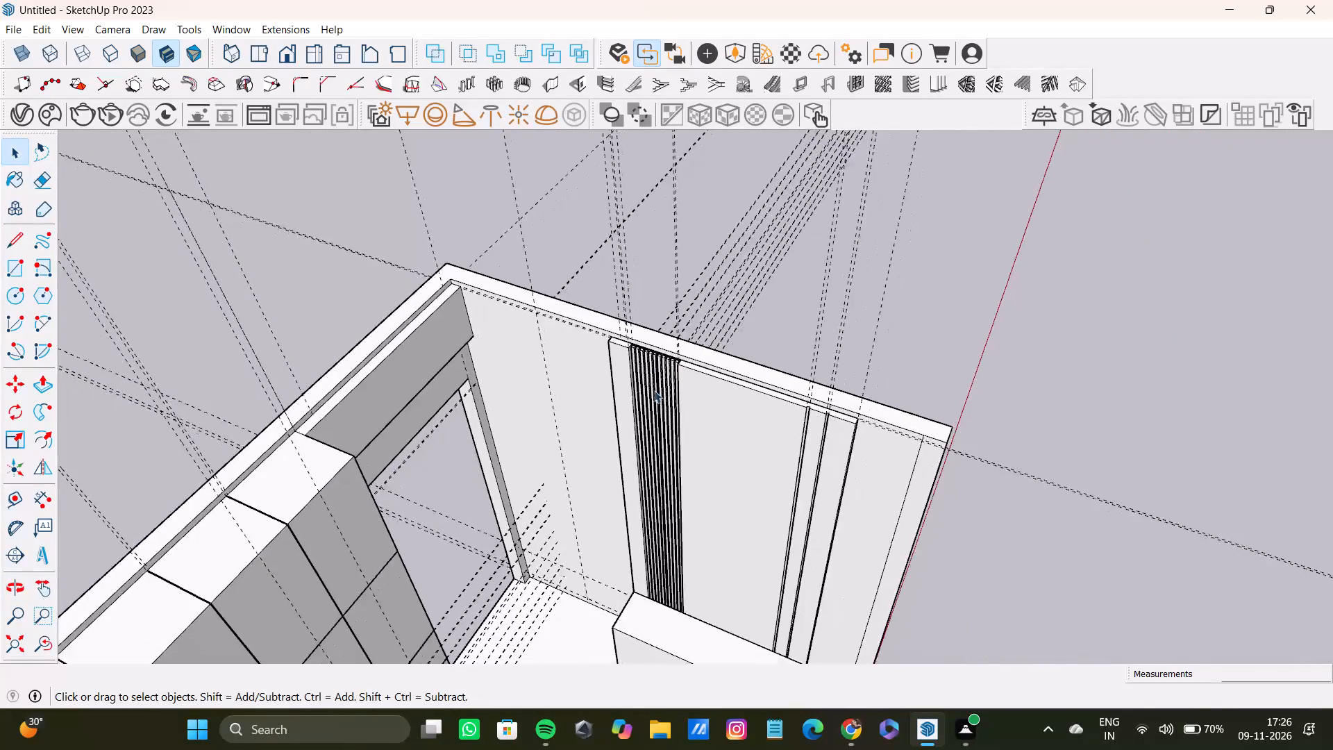
scroll(653, 408, down, 4)
middle_drag(664, 447, 538, 347)
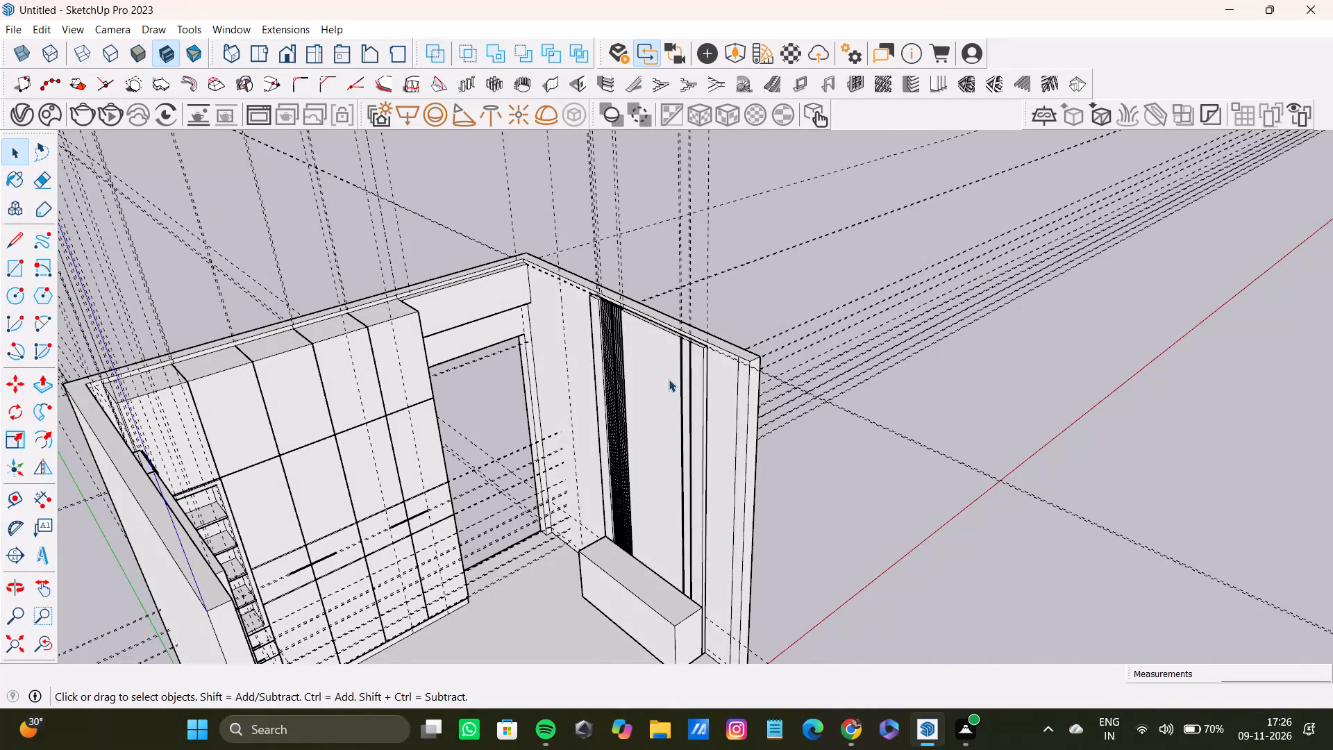
Push/Pull the thin horizontal band above the handle nearest the doorway inward about 1/8", on the door farther from the doorway.
scroll(451, 508, up, 4)
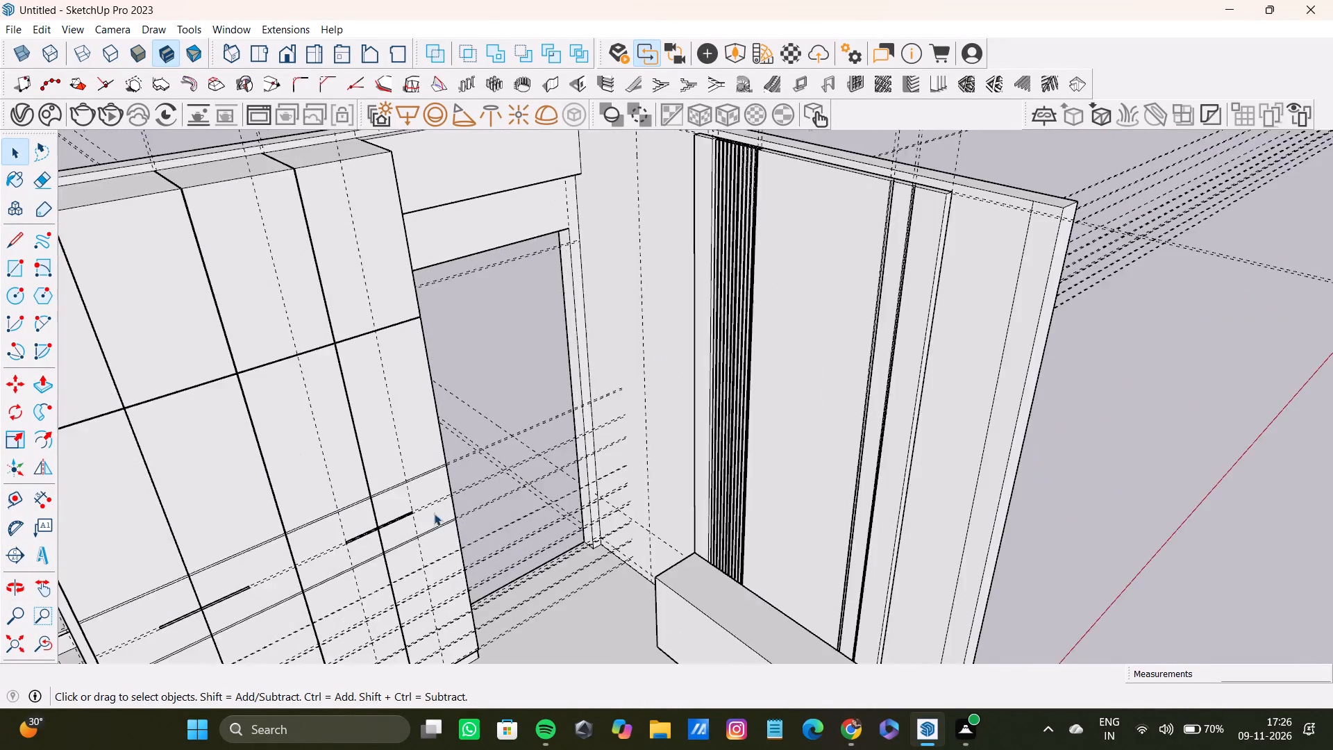
scroll(434, 513, up, 10)
middle_drag(435, 535, 353, 515)
scroll(317, 503, up, 16)
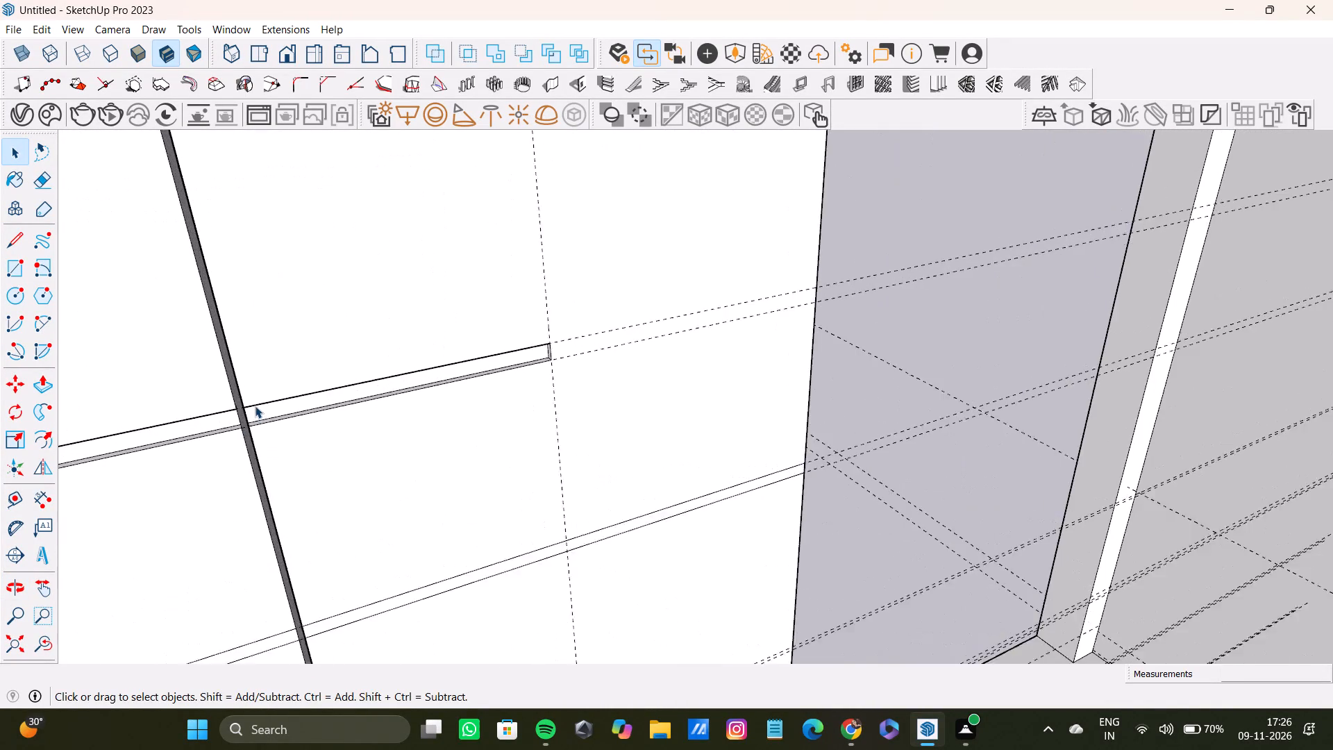
scroll(255, 406, down, 20)
scroll(255, 406, down, 8)
scroll(0, 508, up, 7)
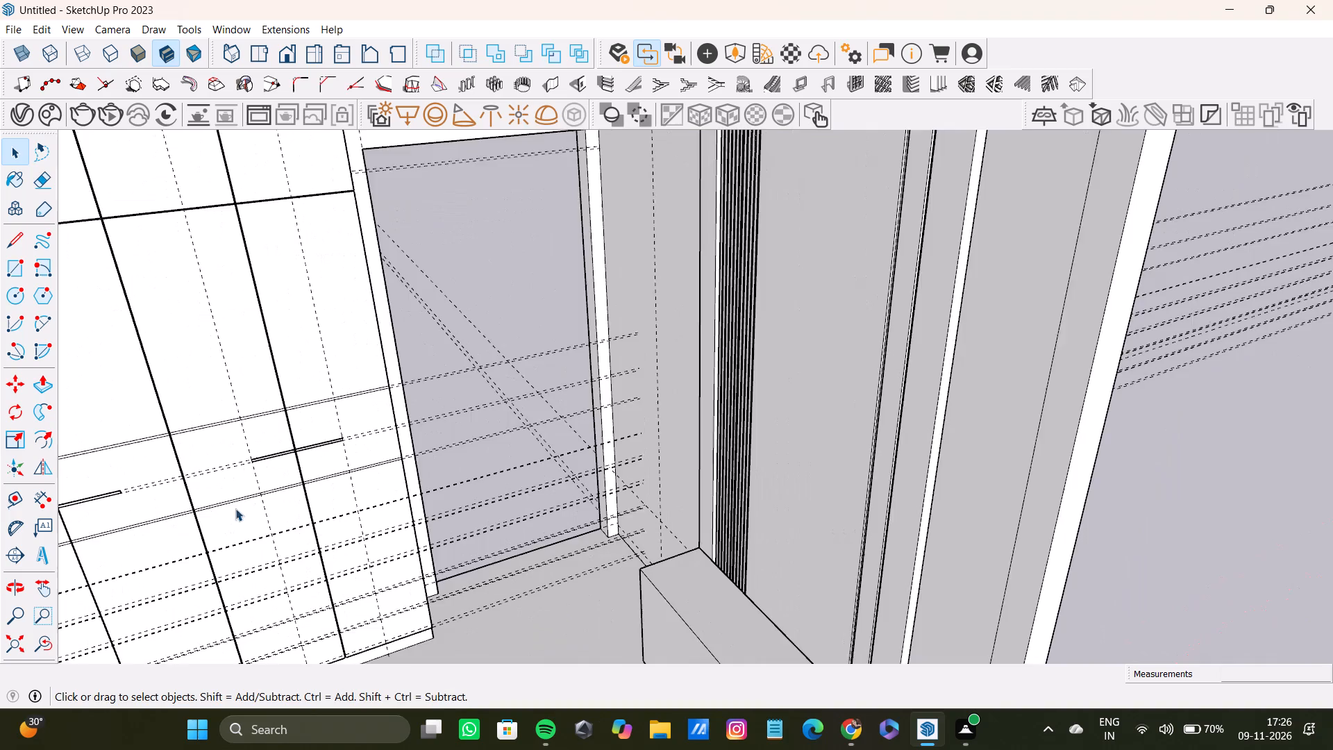
scroll(235, 508, up, 20)
scroll(235, 508, up, 6)
click(404, 356)
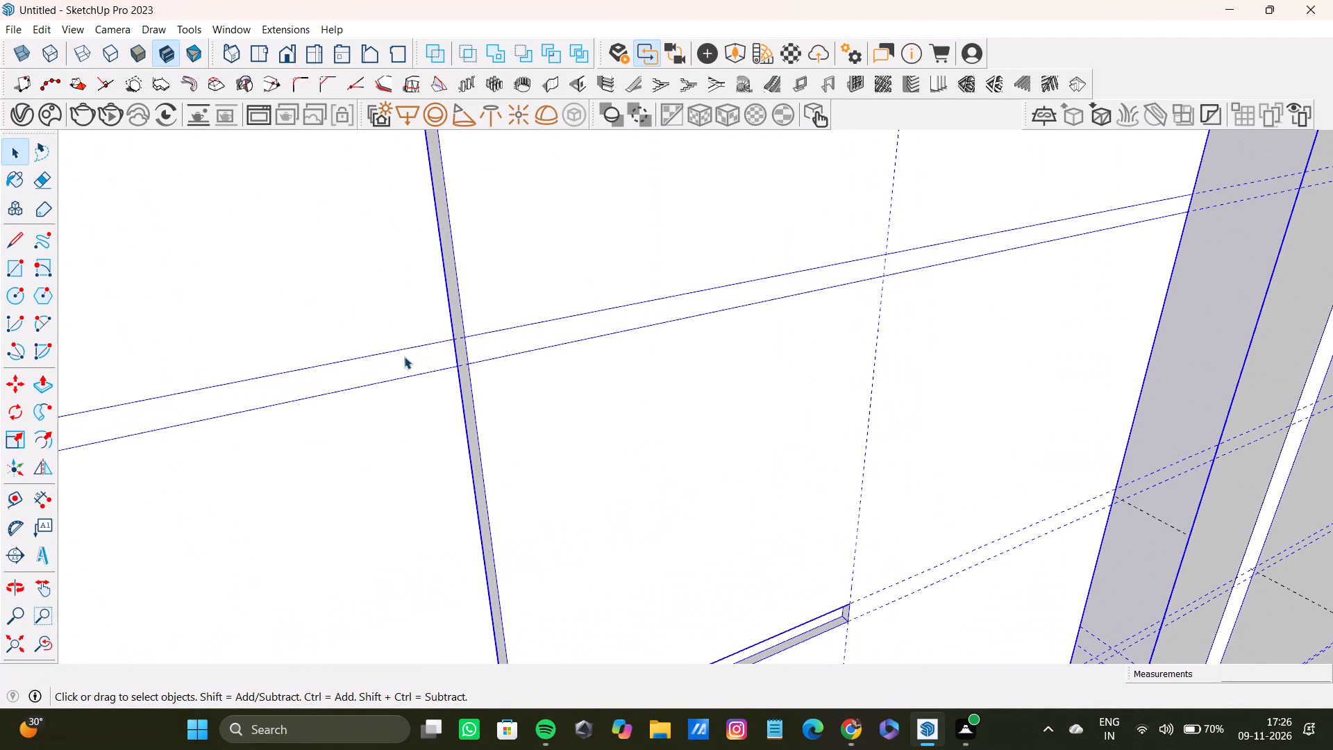
triple_click(405, 360)
double_click(405, 364)
double_click(425, 360)
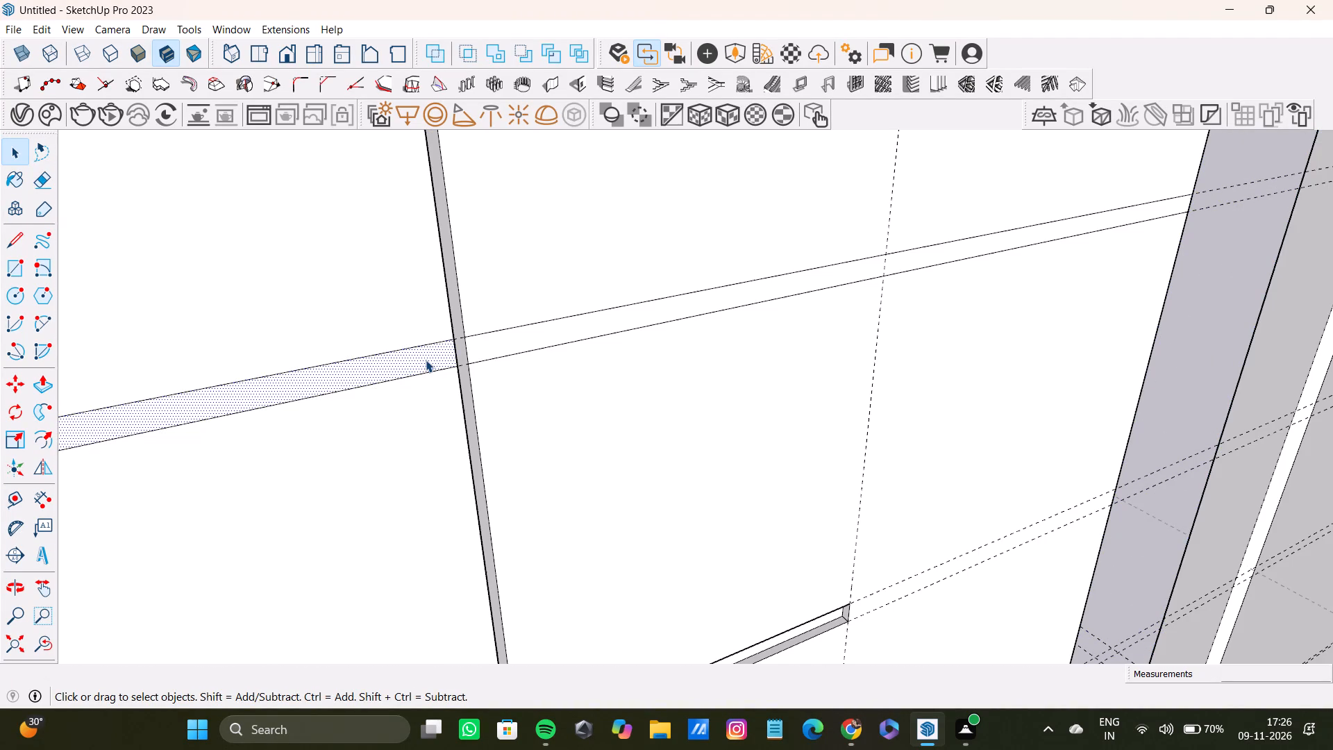
key(p)
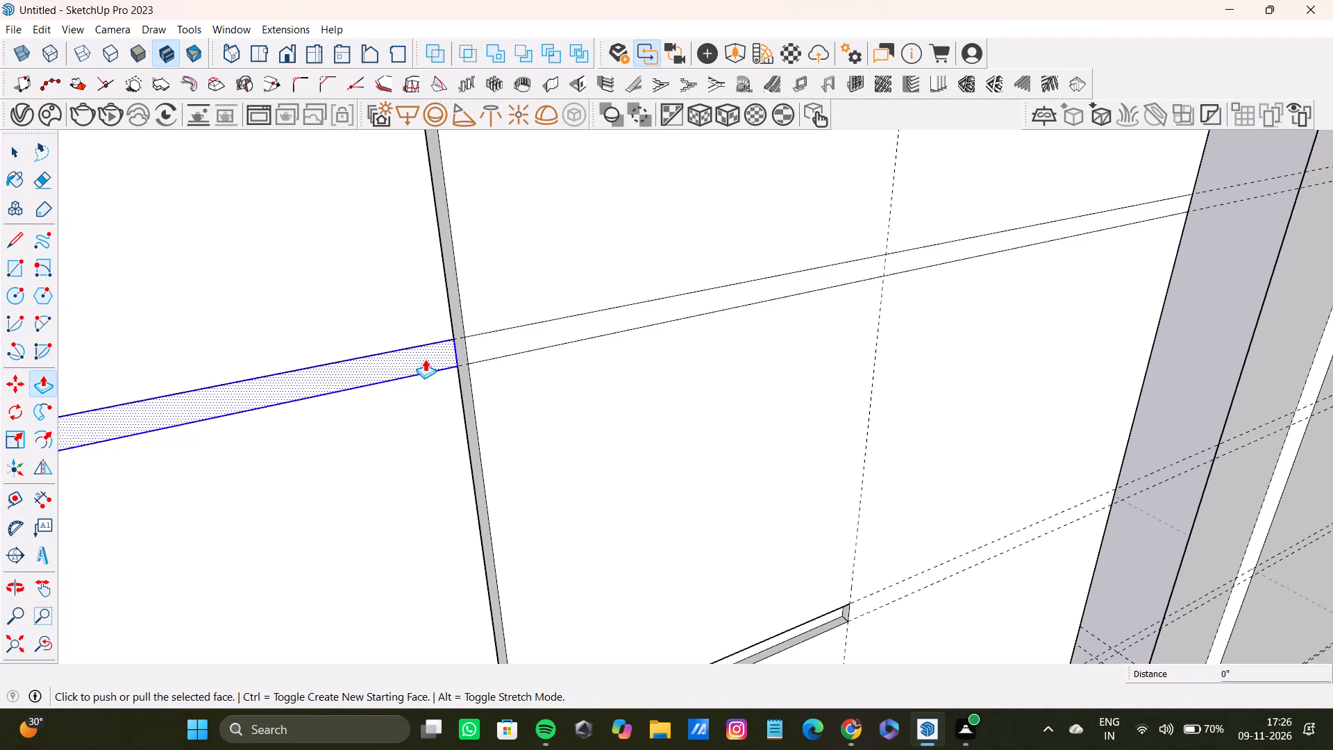
click(447, 363)
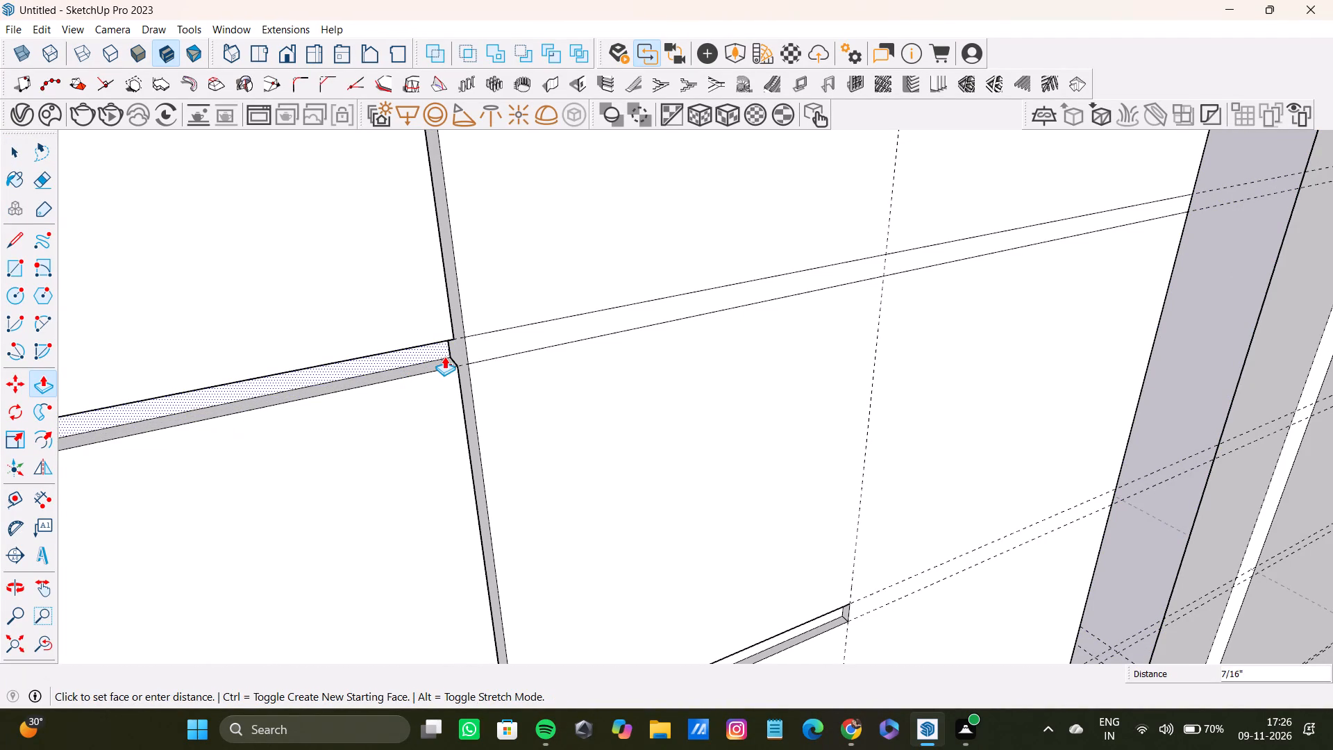
scroll(446, 368, up, 11)
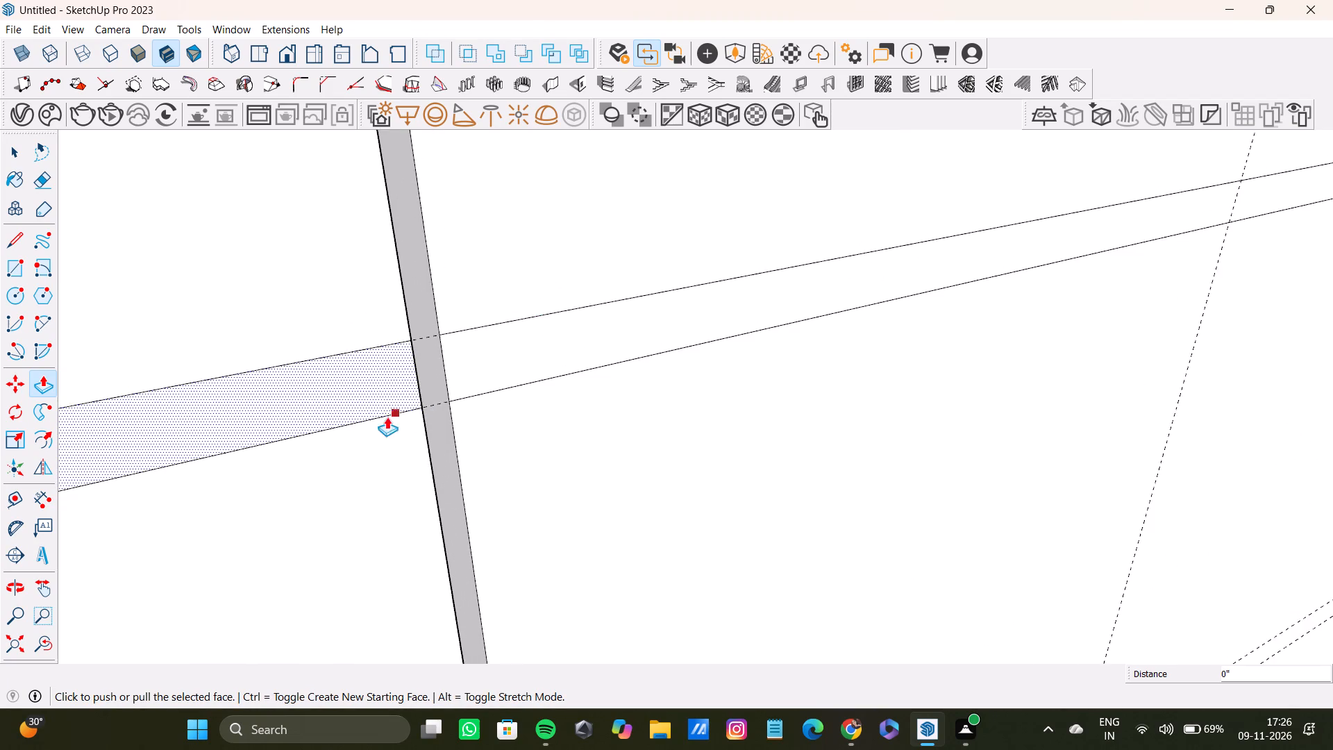
scroll(387, 417, up, 2)
drag(394, 379, 385, 374)
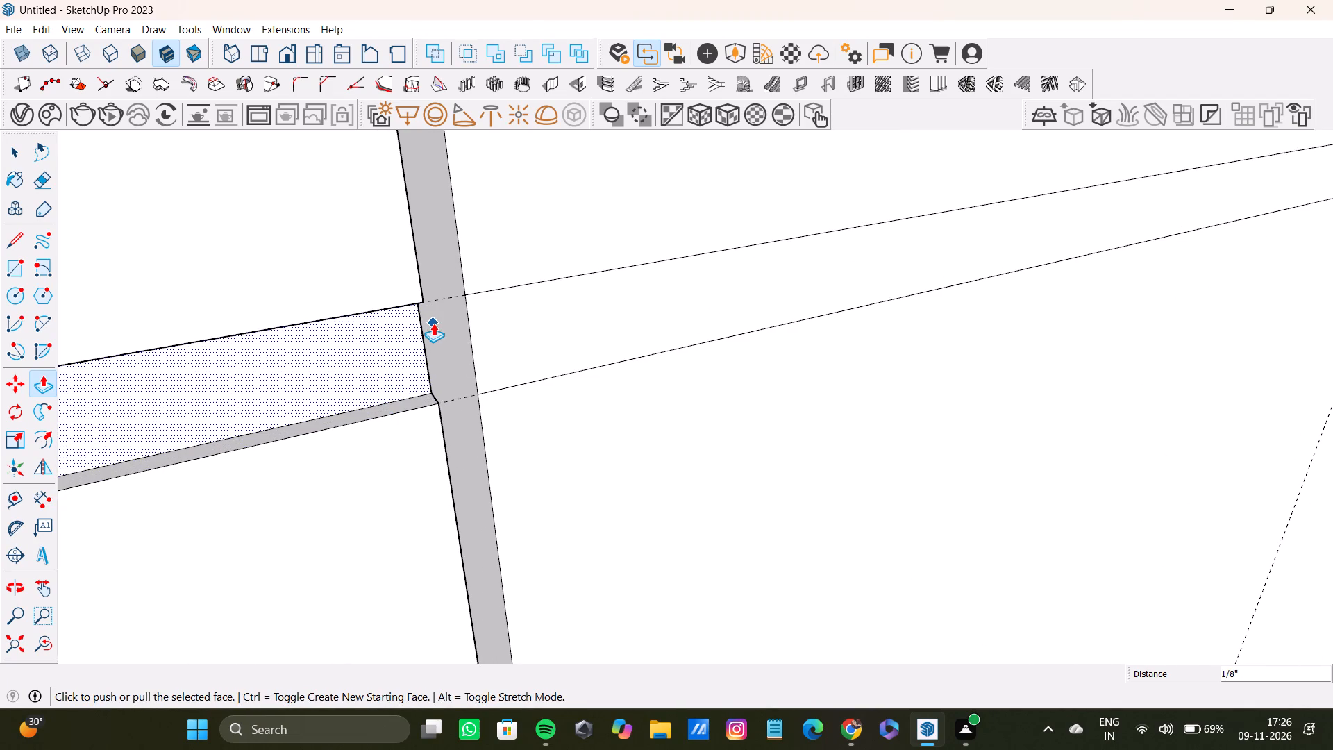
Push/Pull the thin horizontal band above the handle inward about 1/8" on the wardrobe door nearest the doorway.
key(space)
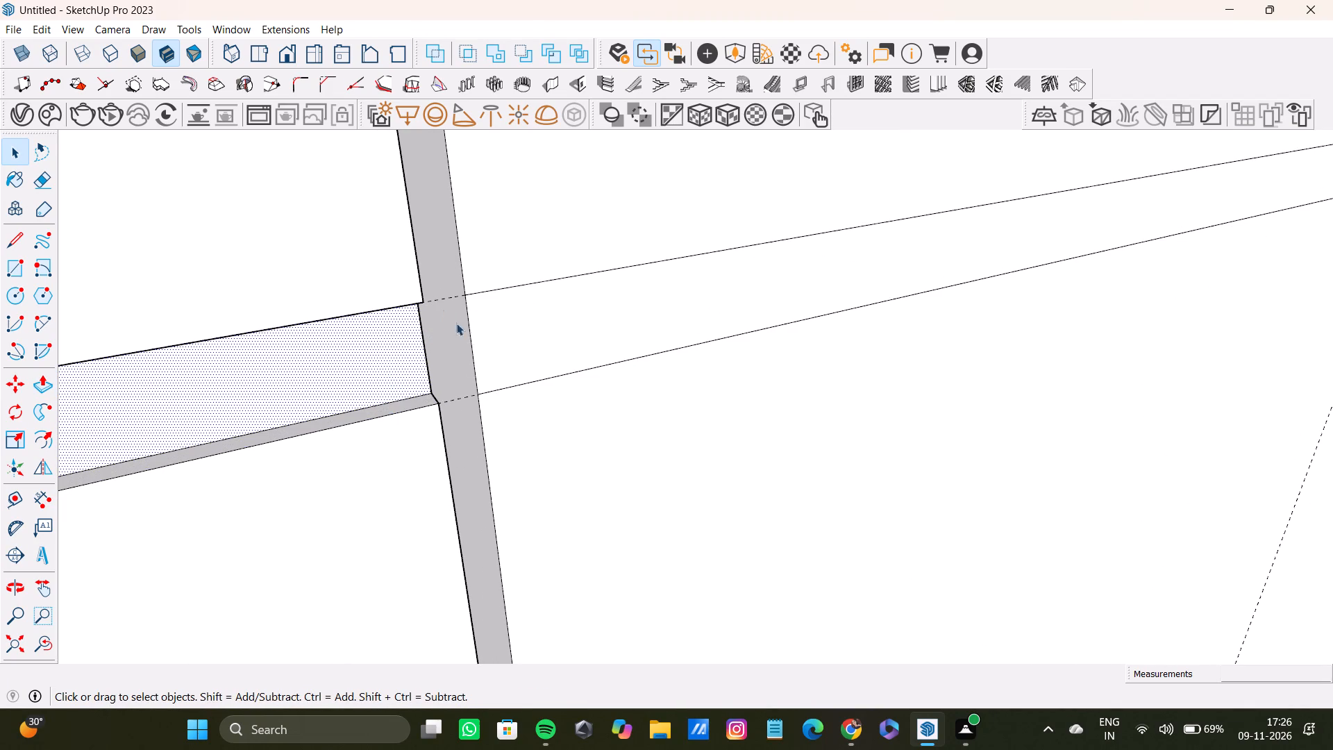
click(470, 328)
click(490, 332)
key(p)
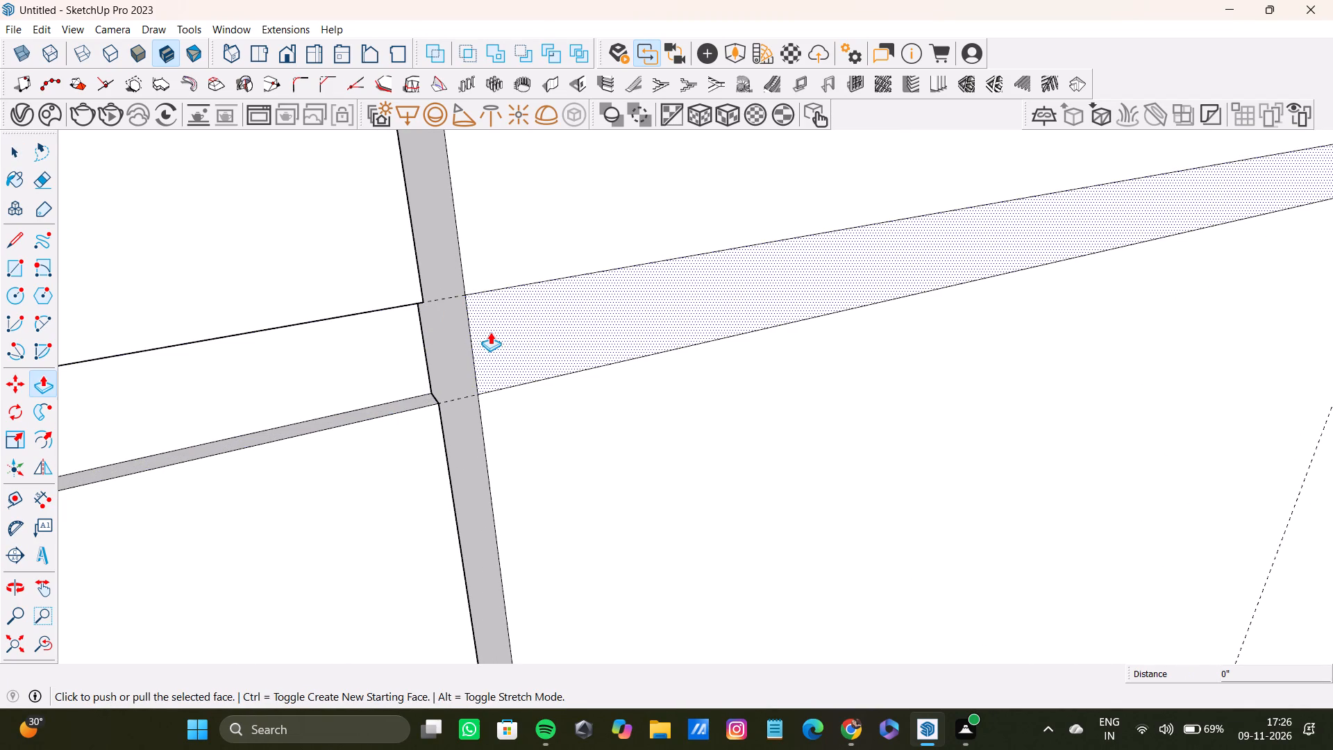
drag(498, 351, 424, 362)
scroll(400, 388, down, 7)
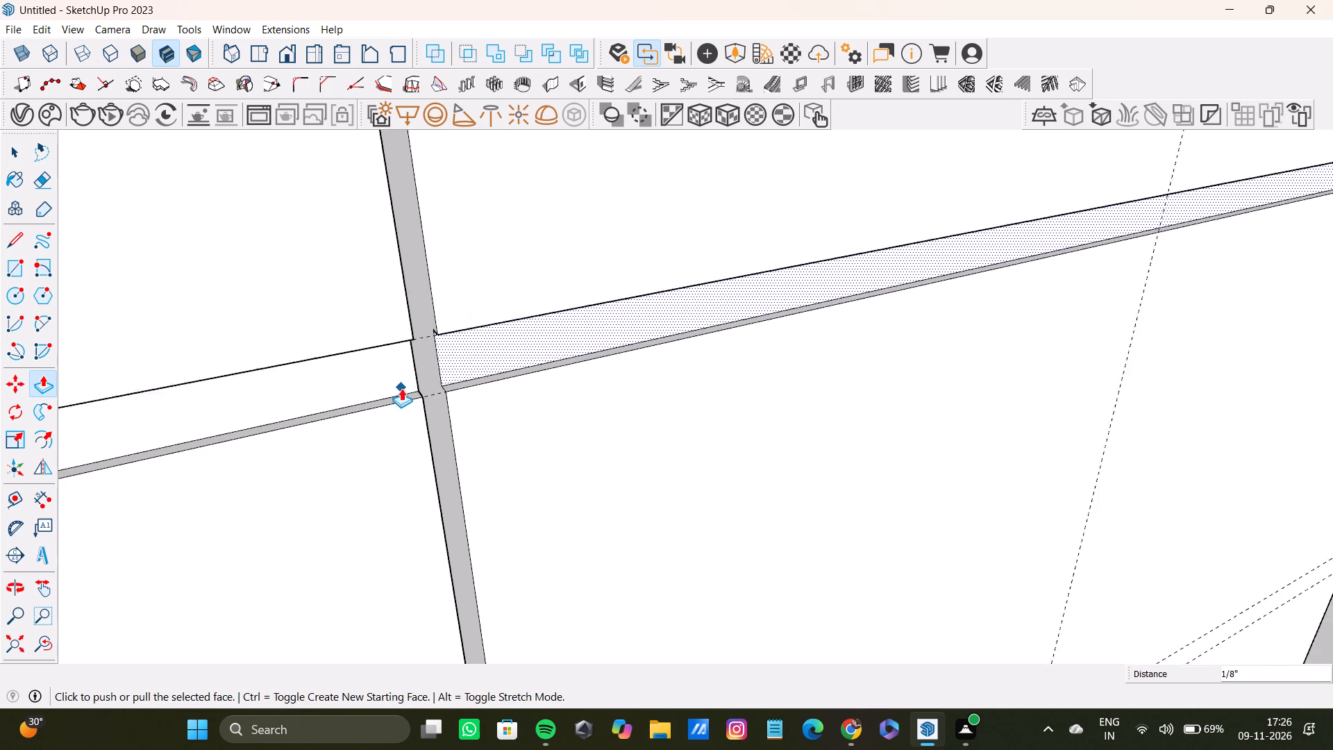
Push/Pull the upper face of the recessed band down about 1/4" on the wardrobe door nearest the doorway, narrowing the groove.
scroll(401, 388, down, 12)
middle_drag(423, 399, 424, 317)
scroll(460, 372, up, 4)
middle_drag(421, 416, 394, 261)
scroll(441, 344, up, 5)
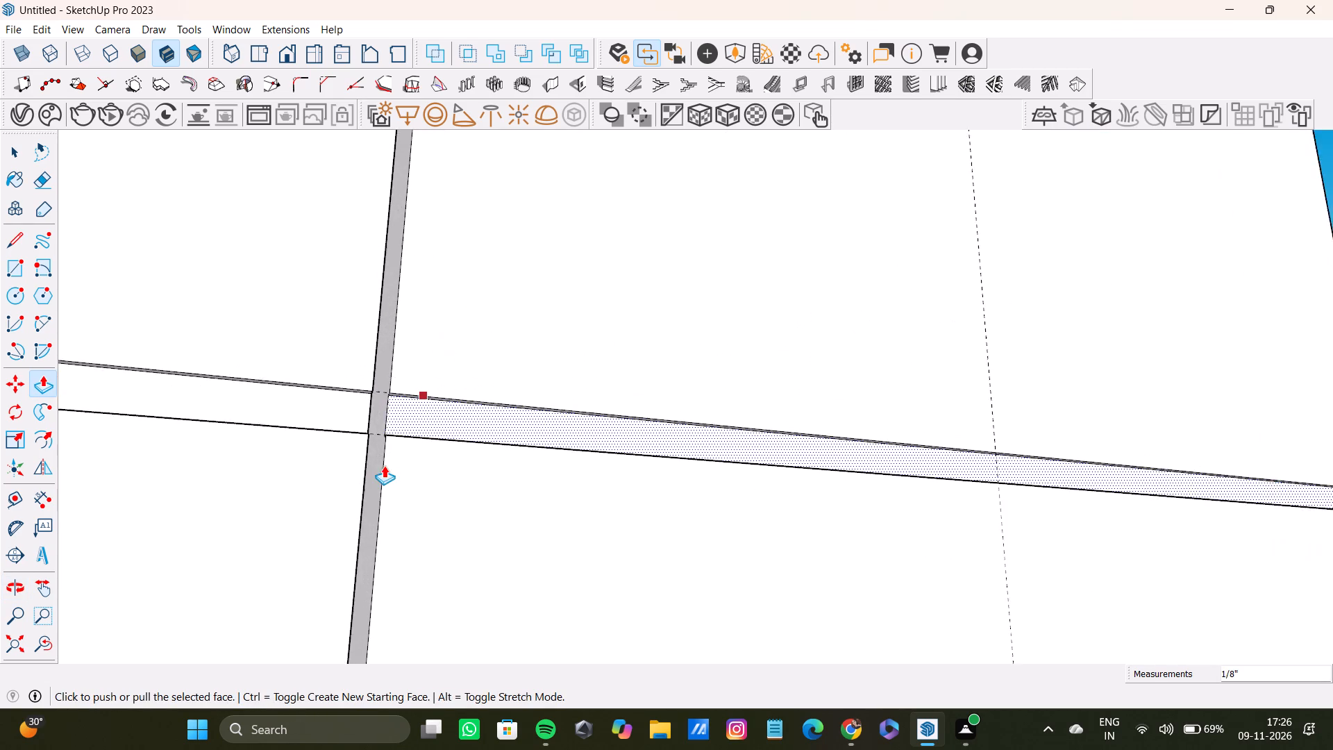
scroll(384, 465, up, 8)
middle_drag(388, 426, 421, 369)
key(space)
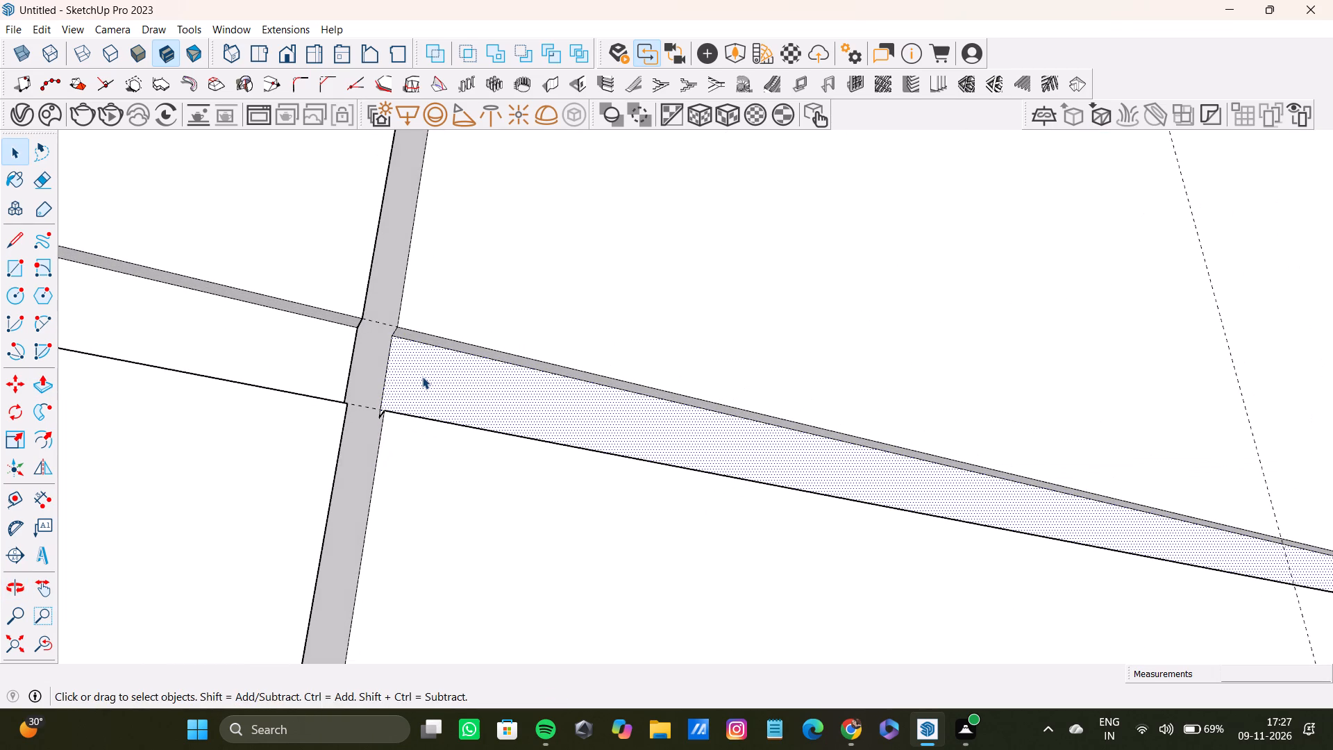
click(444, 344)
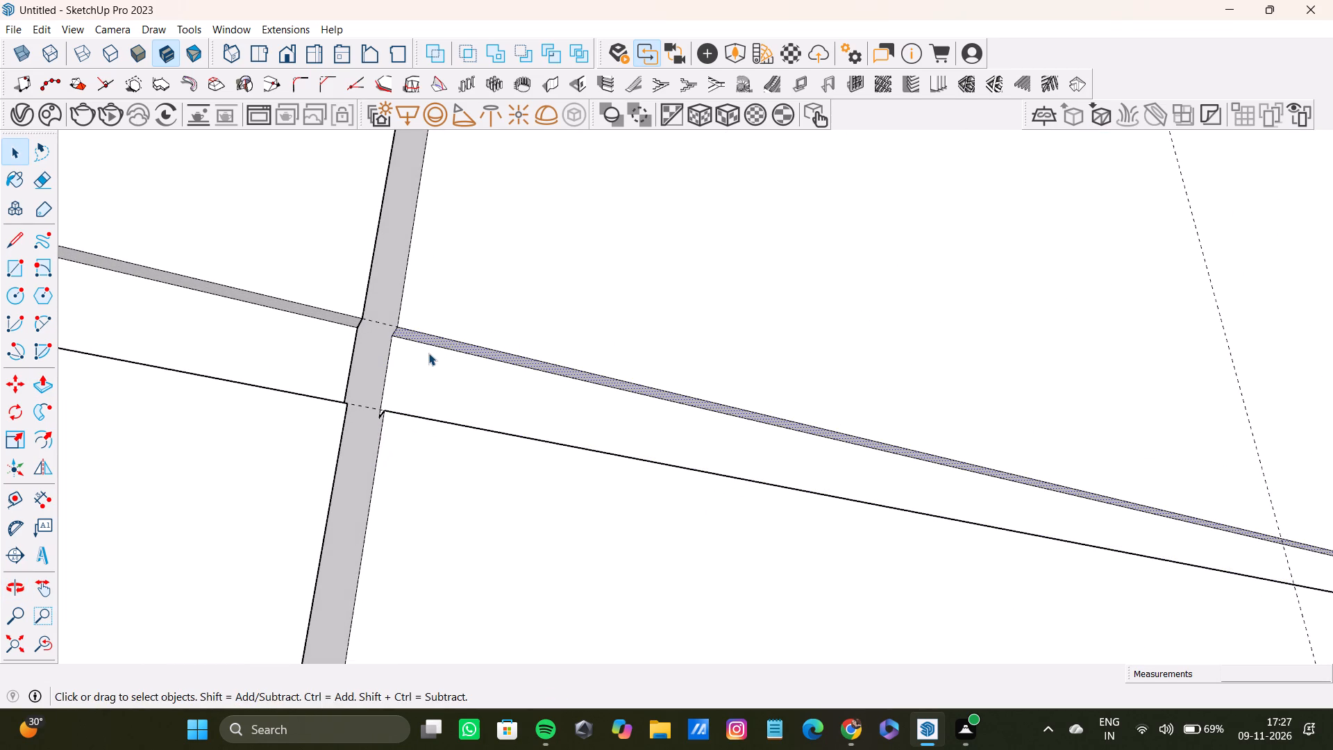
key(p)
drag(425, 347, 425, 369)
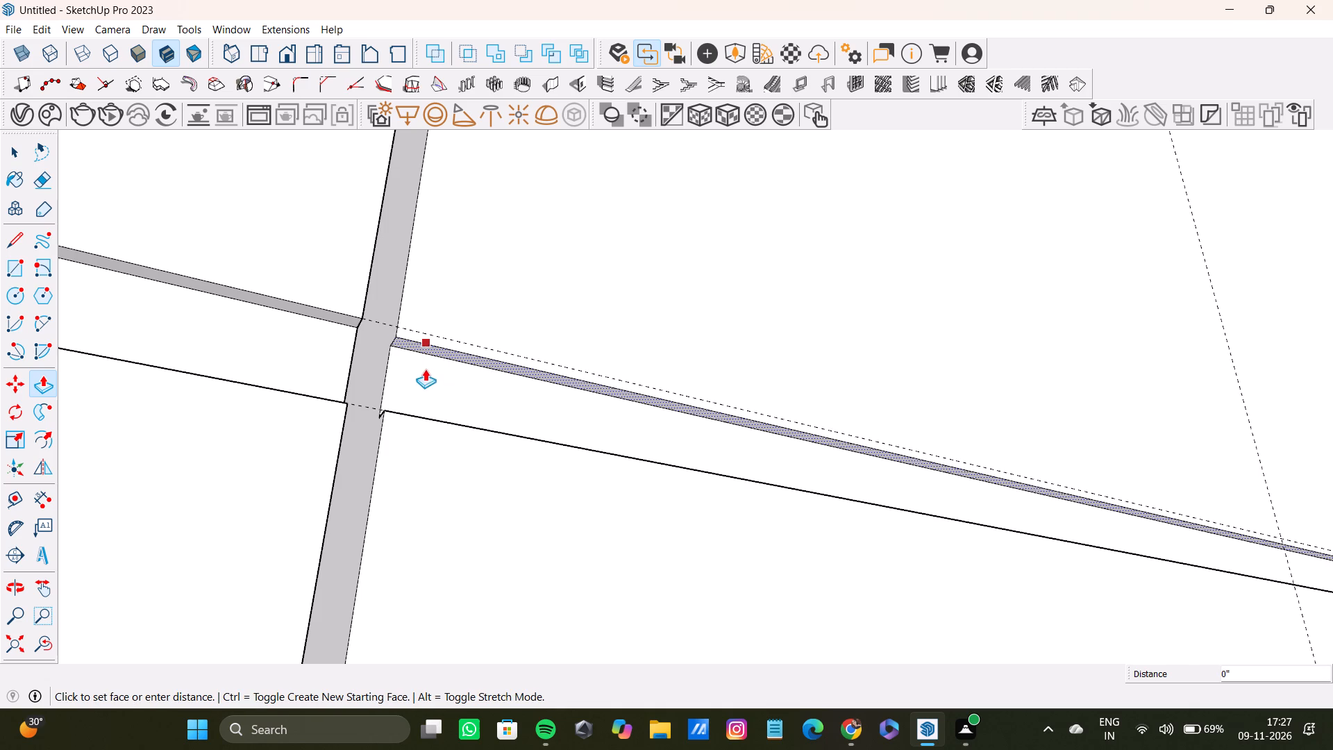
drag(425, 369, 428, 382)
Lower the upper face of the adjacent door's recessed band 1/4", level with the narrowed groove nearest the doorway.
key(space)
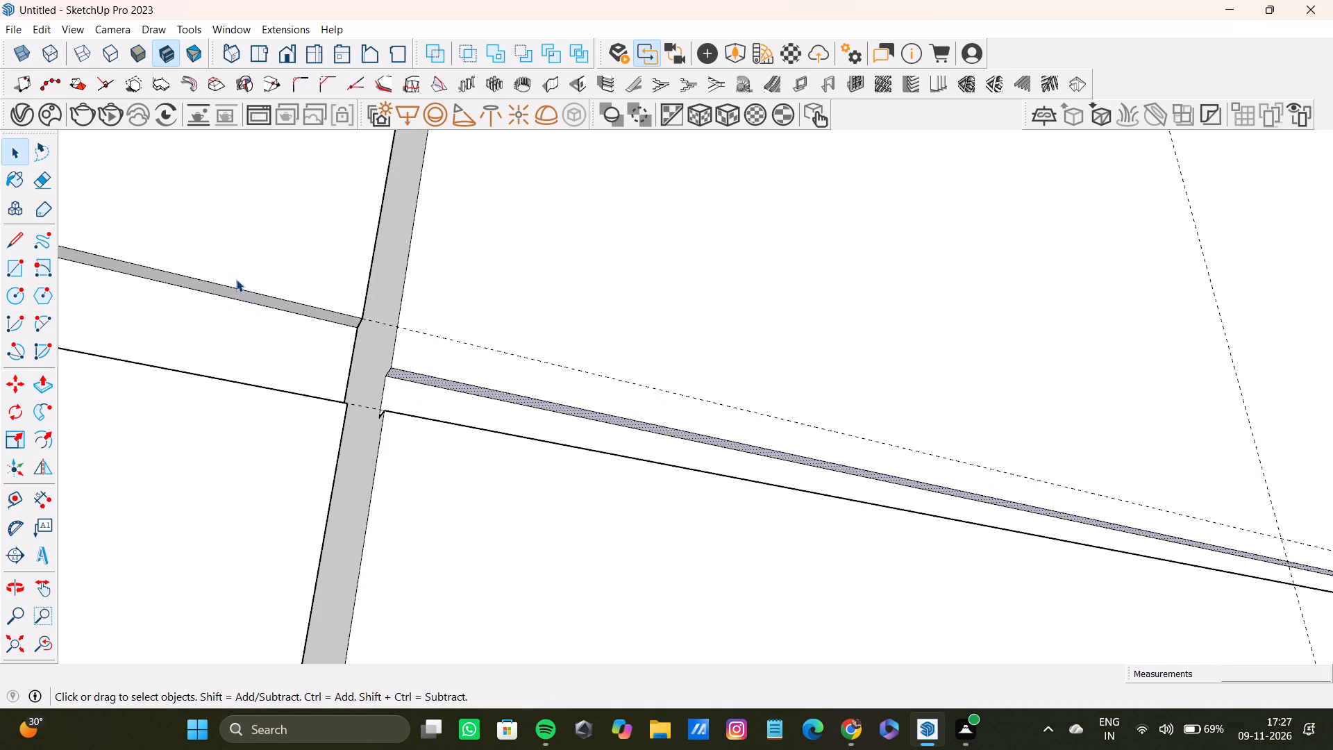
click(333, 317)
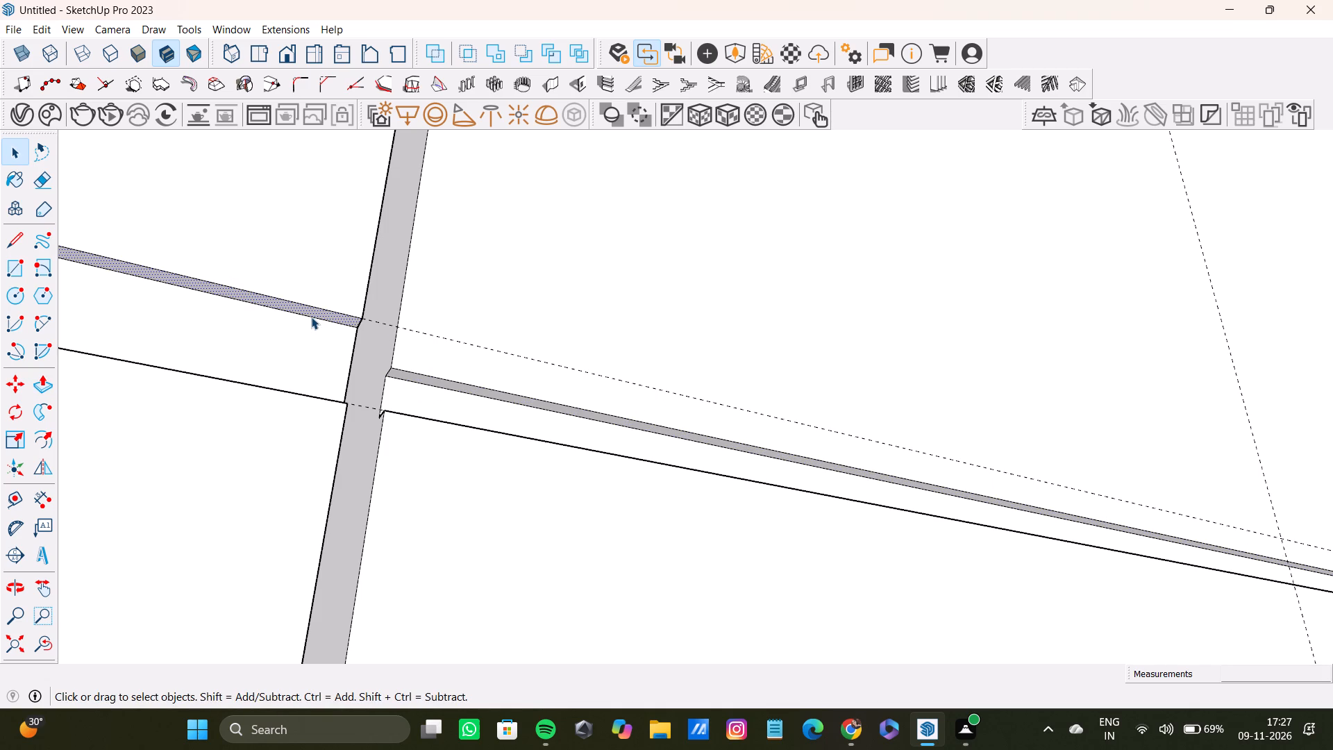
key(p)
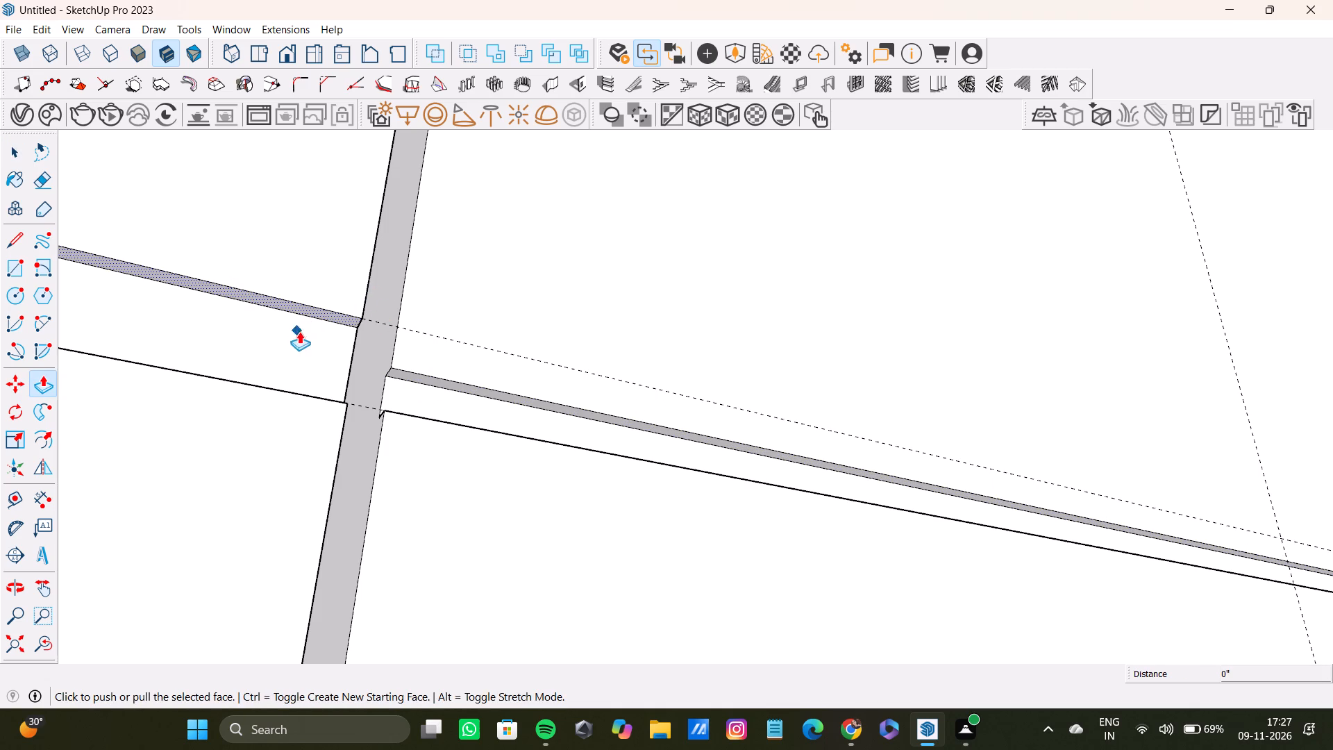
drag(335, 312, 397, 372)
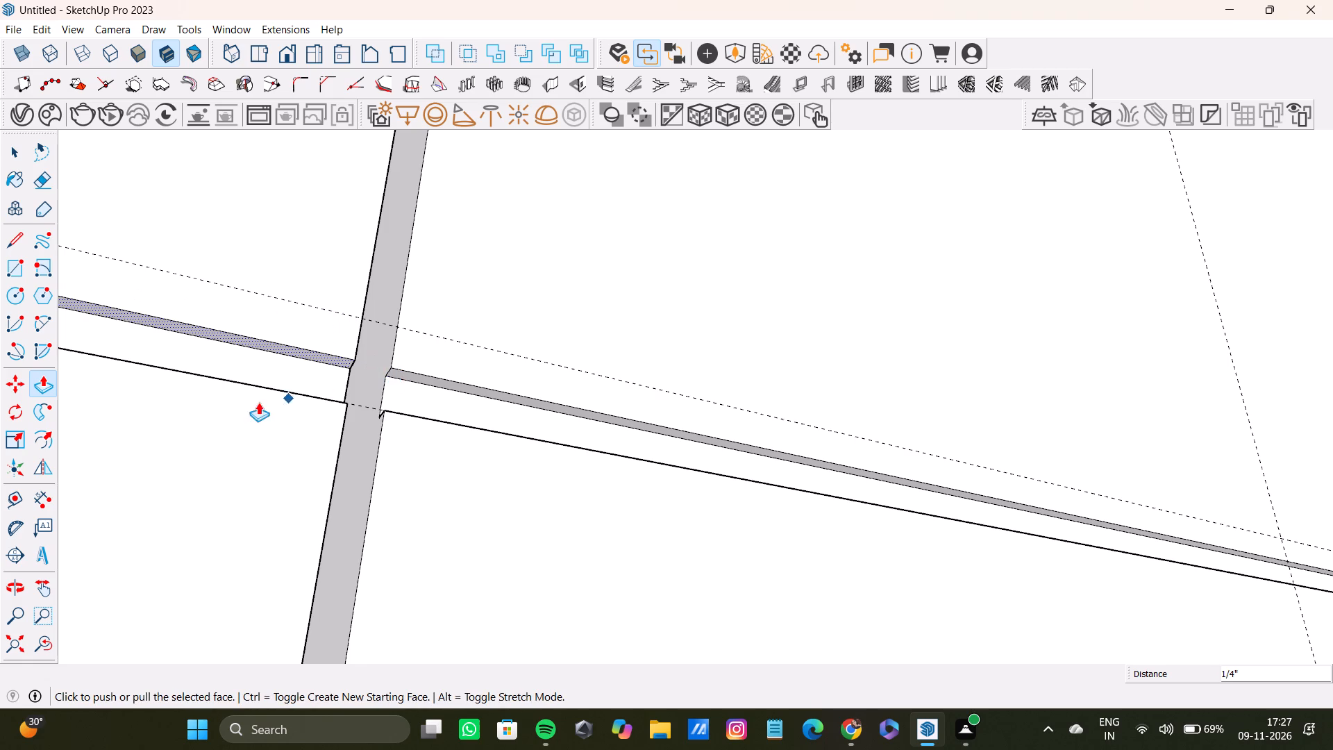
Push/Pull the horizontal band above the handle inward about 1/8" on the second wardrobe door from the shelf unit.
scroll(264, 397, down, 9)
middle_drag(479, 388, 460, 526)
scroll(460, 526, down, 20)
scroll(460, 526, down, 3)
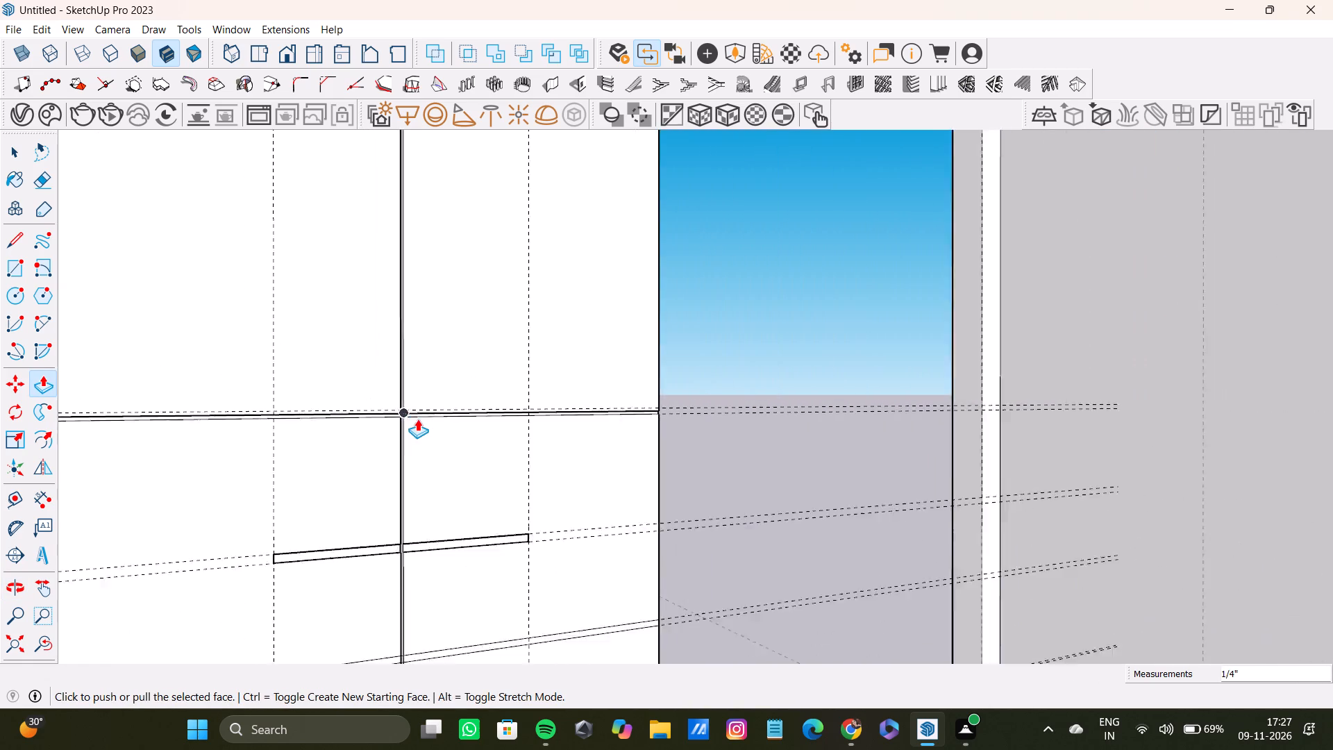
scroll(417, 419, down, 5)
middle_drag(419, 422, 362, 456)
scroll(150, 433, up, 19)
middle_drag(262, 414, 244, 414)
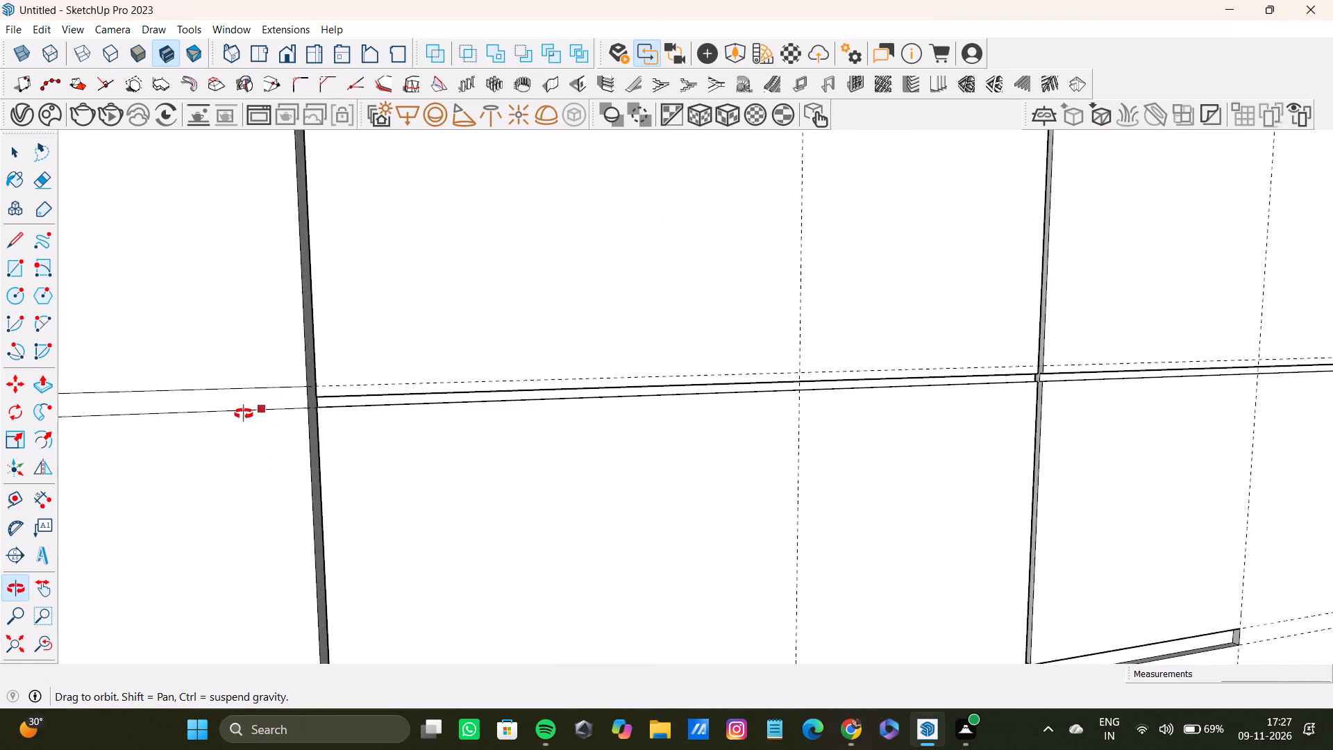
middle_drag(244, 414, 179, 412)
scroll(280, 379, up, 18)
key(space)
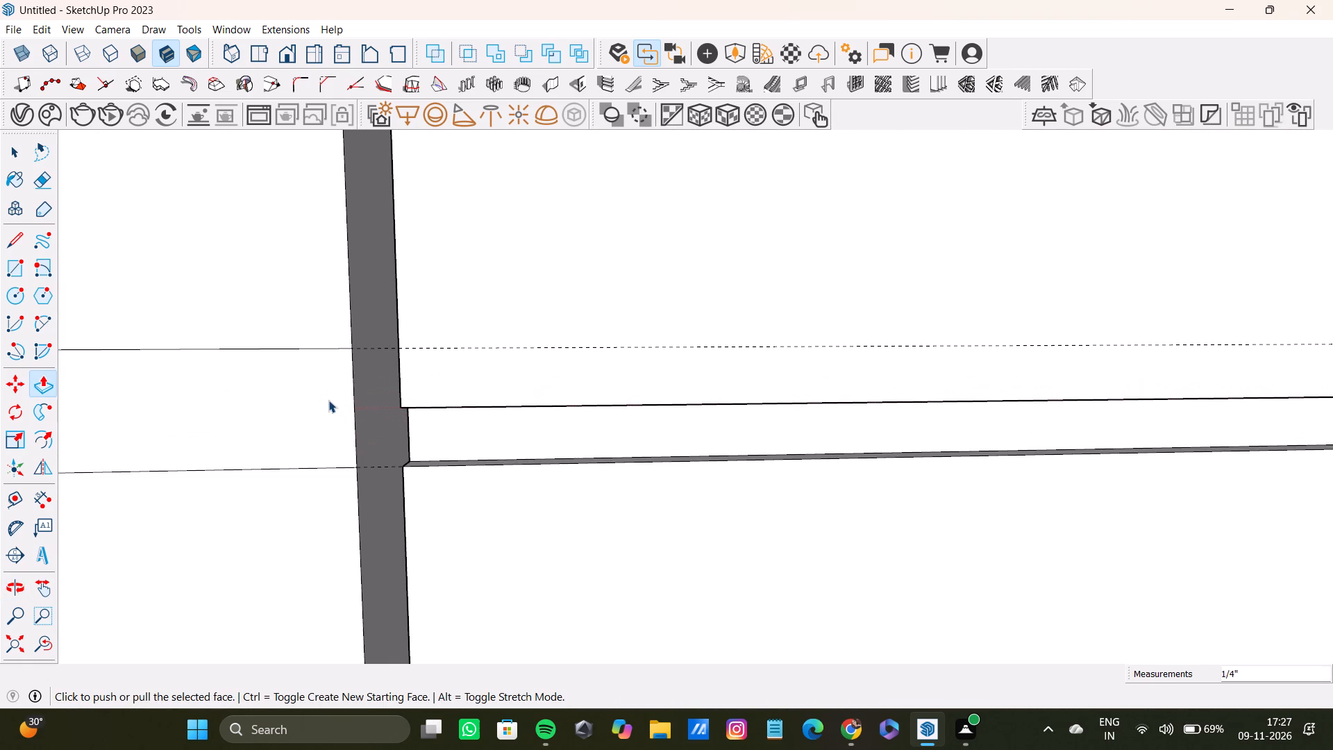
click(328, 401)
key(p)
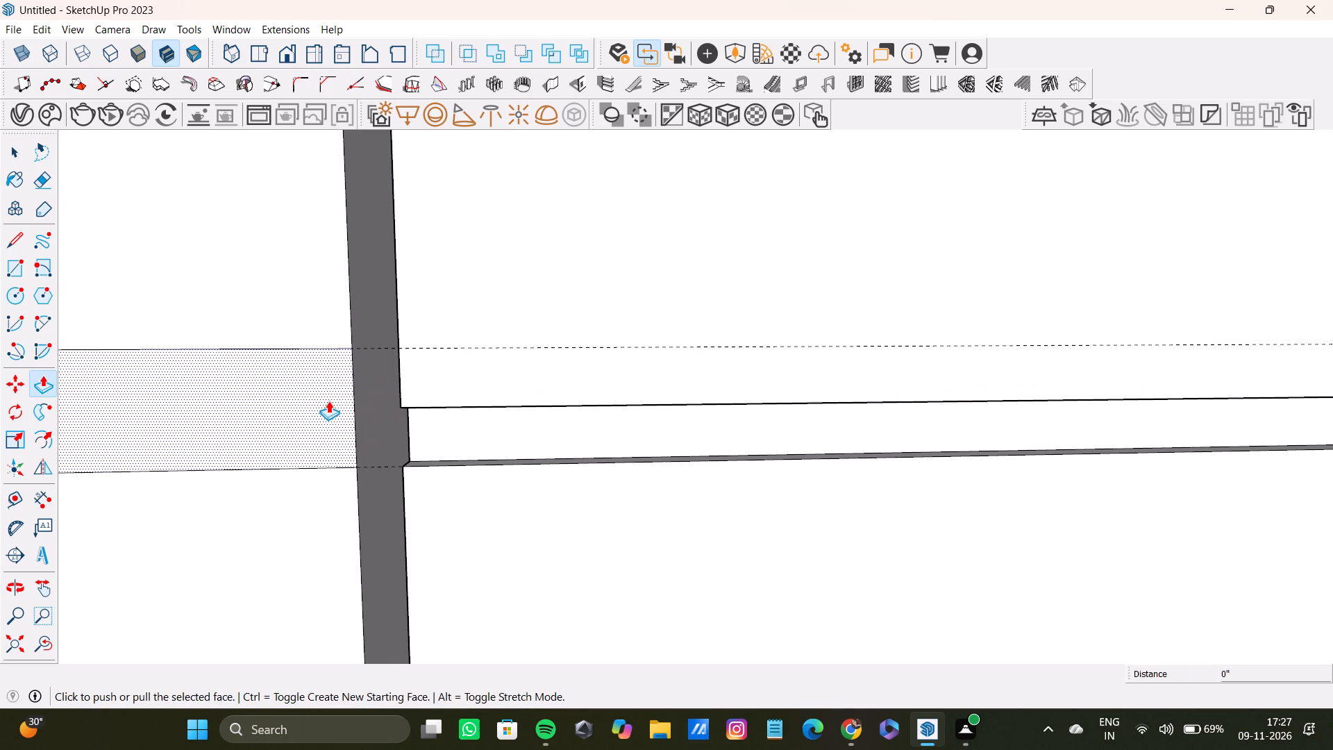
drag(328, 437, 415, 440)
Lower the upper face of that second door's recessed band 1/4", level with the neighbouring groove.
scroll(198, 391, down, 4)
middle_drag(197, 383, 200, 378)
scroll(197, 383, up, 1)
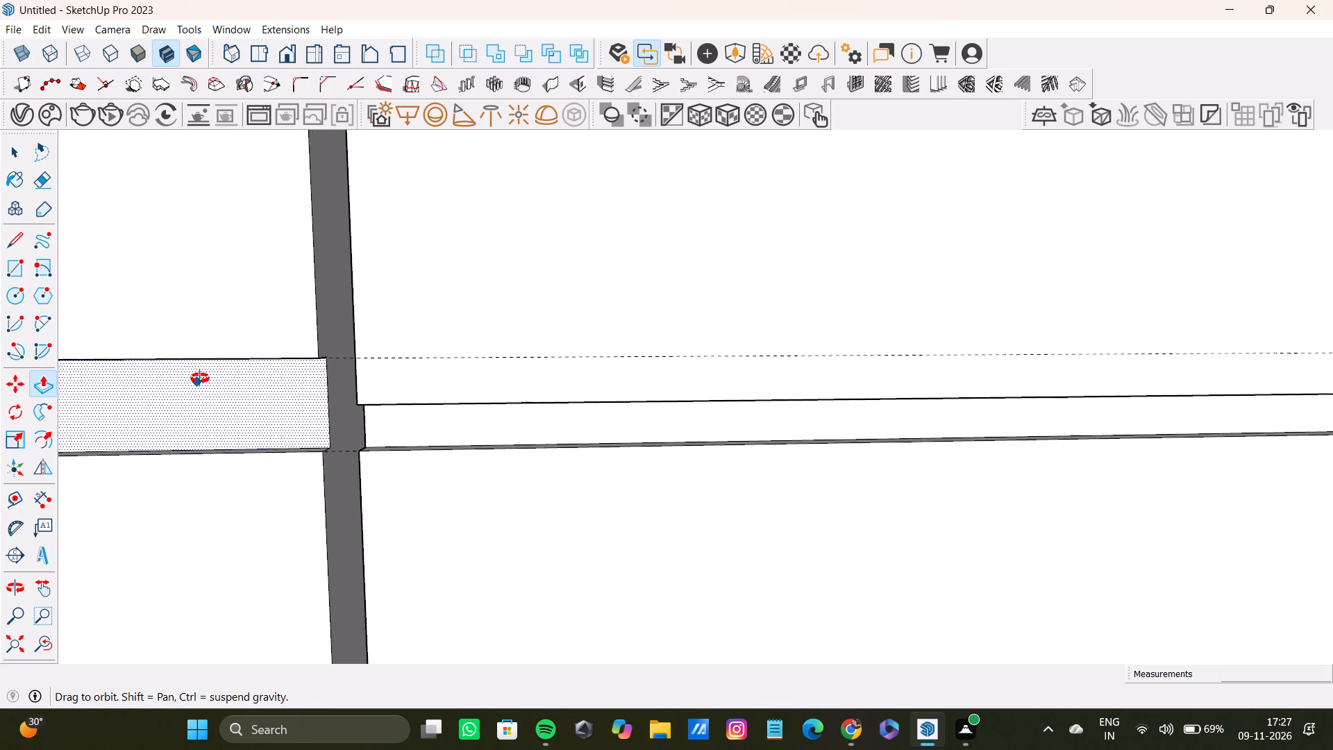
middle_drag(200, 378, 209, 215)
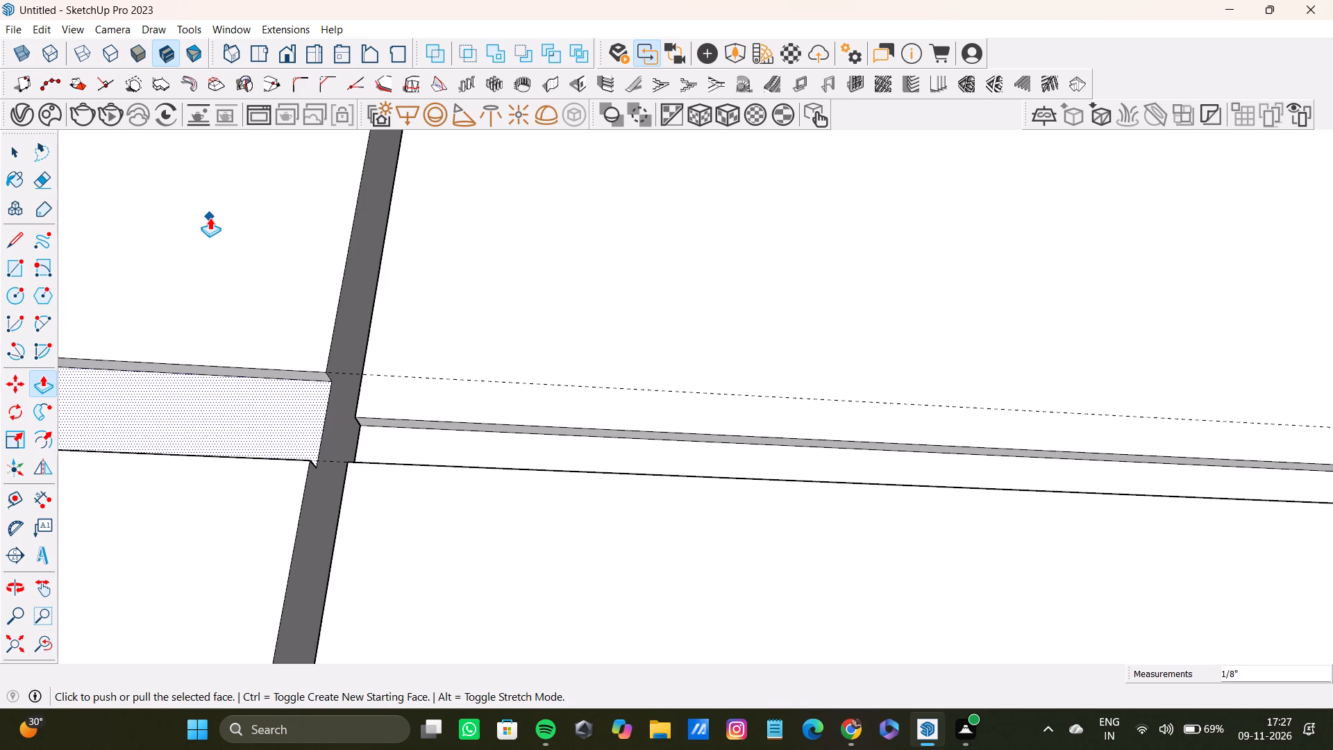
key(space)
click(312, 377)
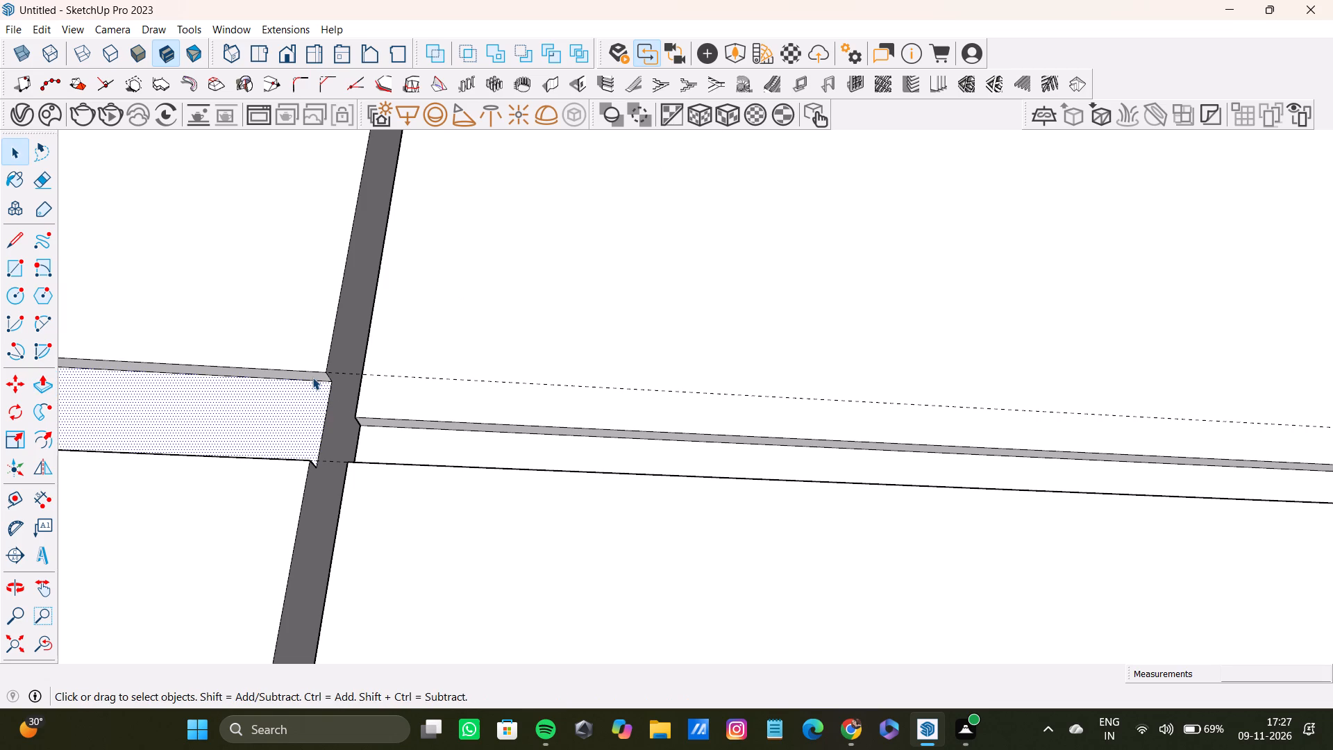
text(OP)
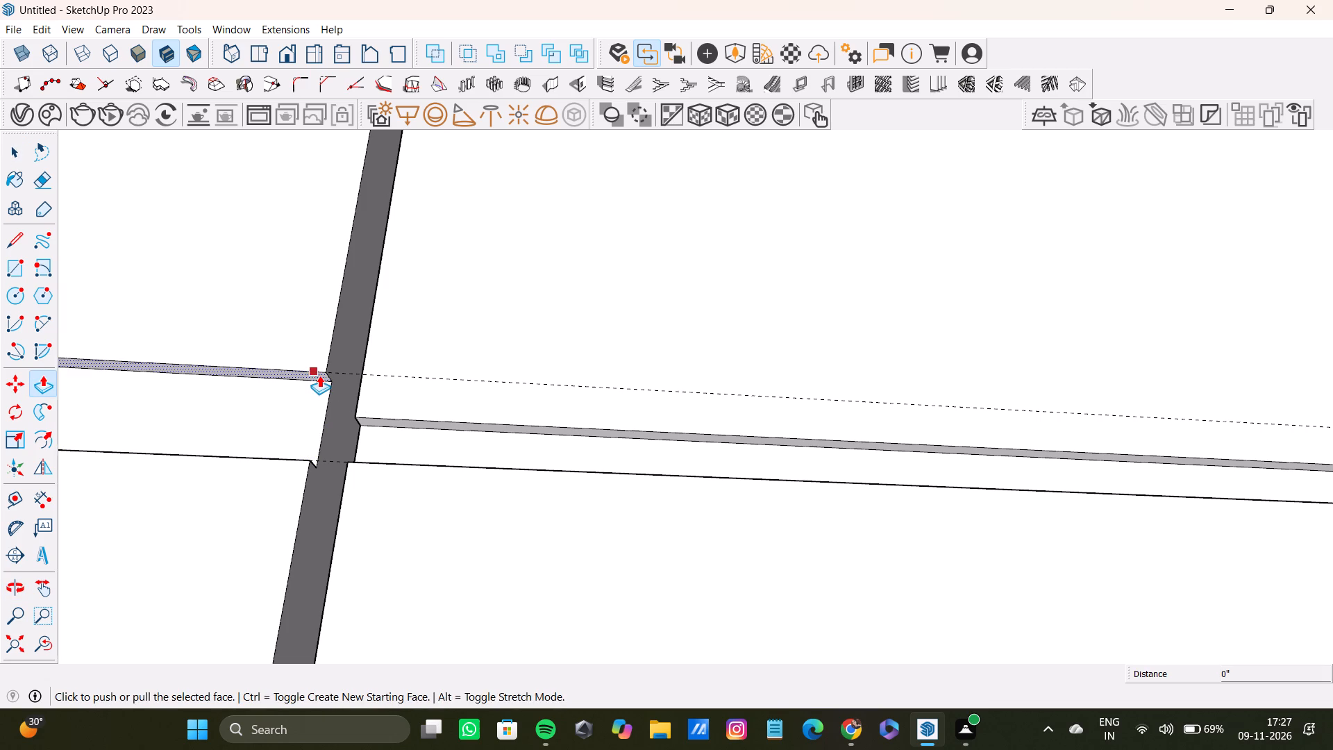
drag(320, 375, 357, 414)
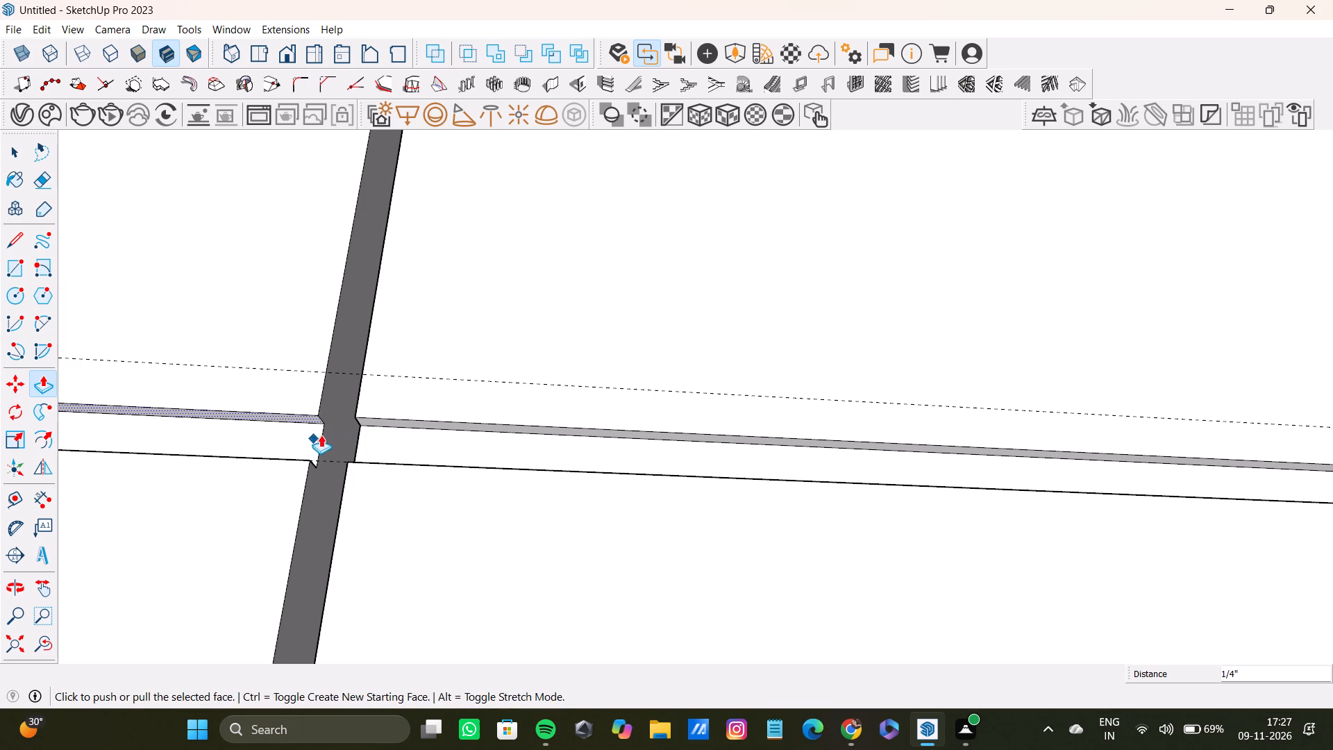
Push/Pull the horizontal band above the handle inward about 1/8" on the wardrobe door next to the shelf unit.
middle_drag(305, 437, 302, 744)
scroll(339, 523, down, 5)
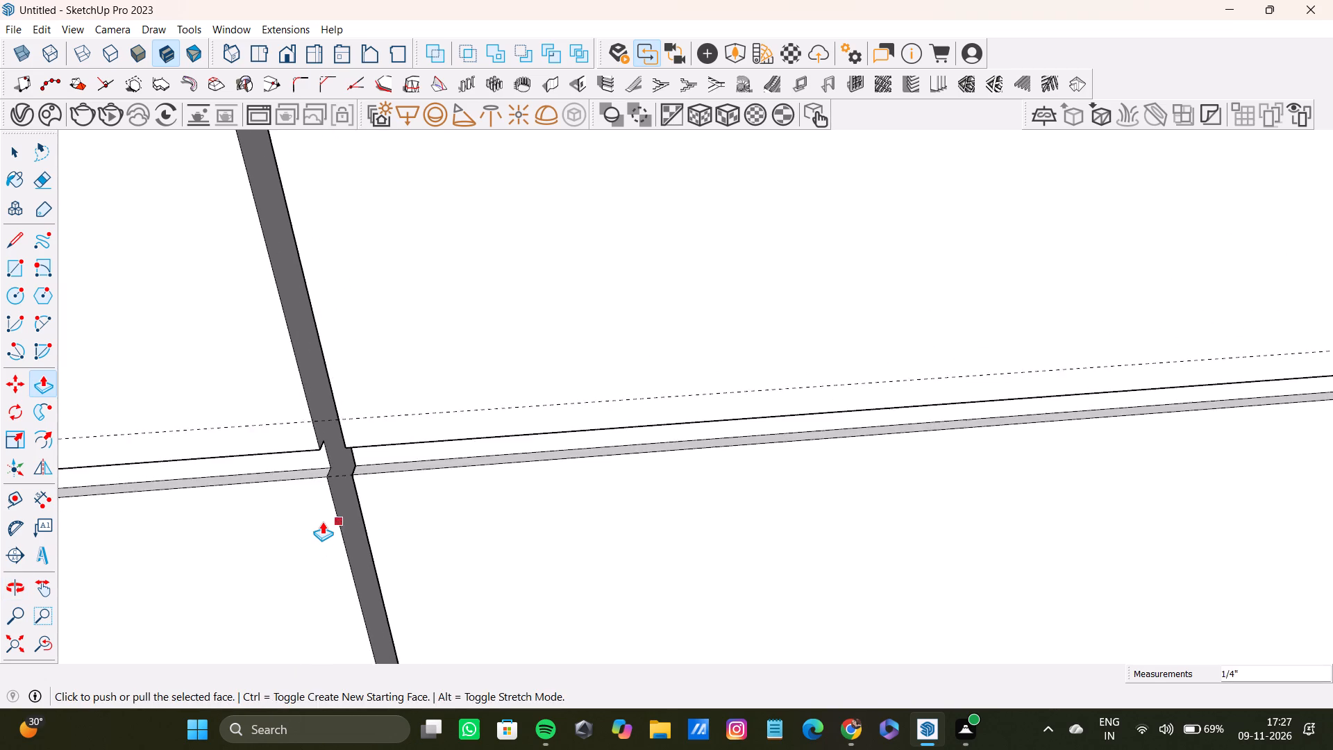
scroll(322, 522, down, 20)
scroll(322, 522, down, 10)
middle_drag(355, 521, 289, 531)
scroll(205, 491, up, 2)
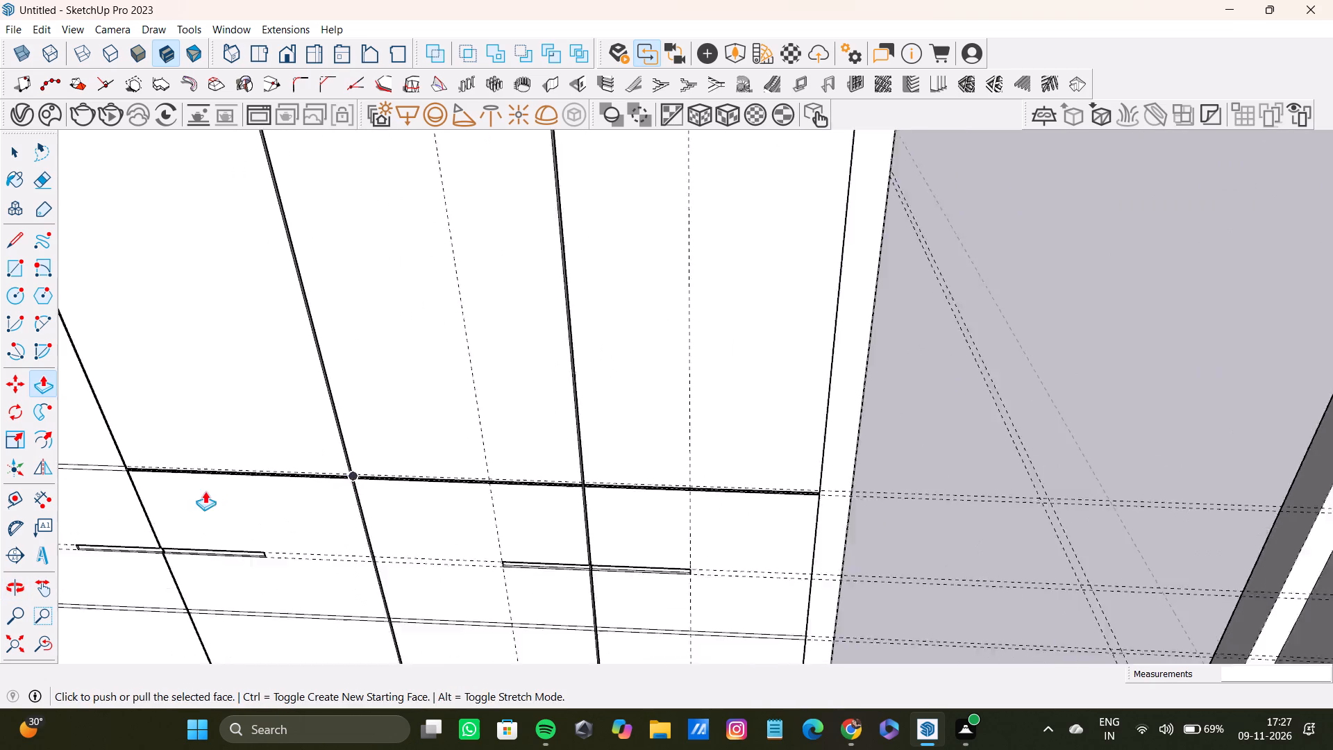
scroll(205, 491, up, 20)
scroll(354, 482, down, 13)
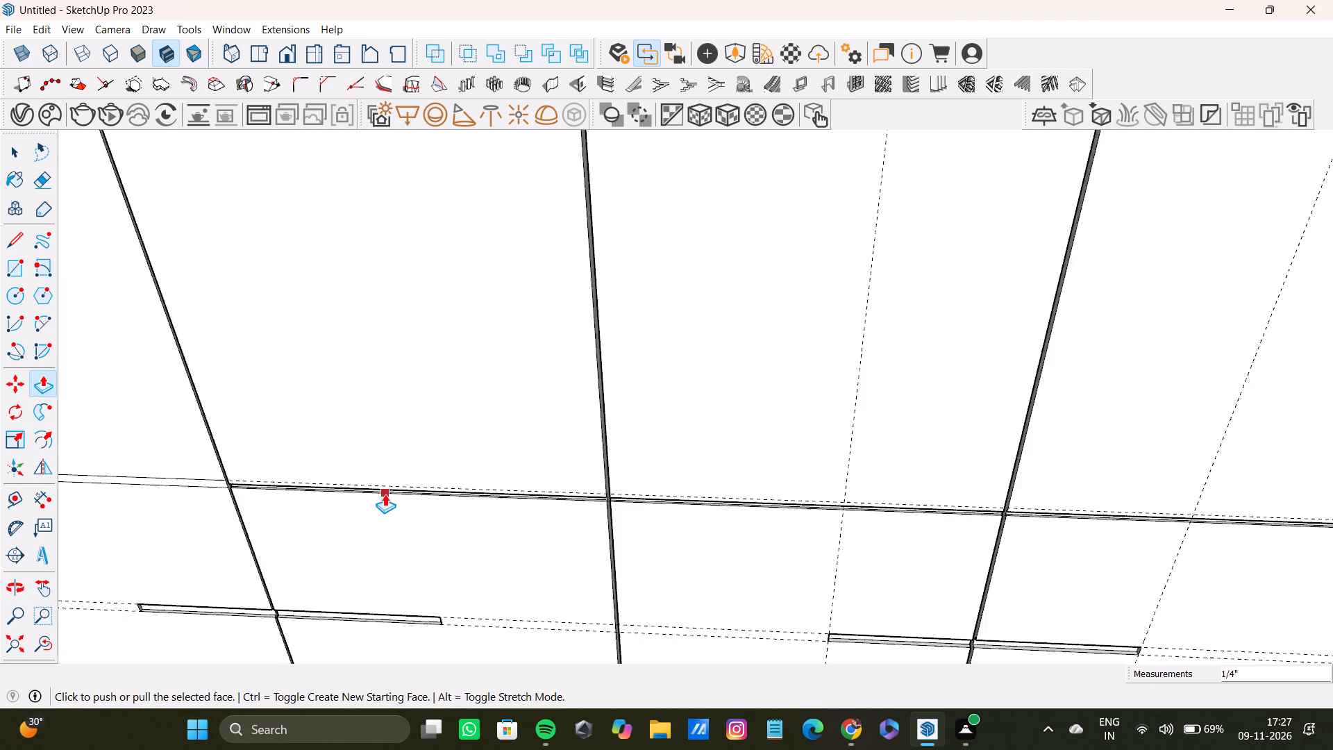
scroll(385, 494, down, 3)
scroll(230, 461, up, 20)
scroll(230, 461, up, 1)
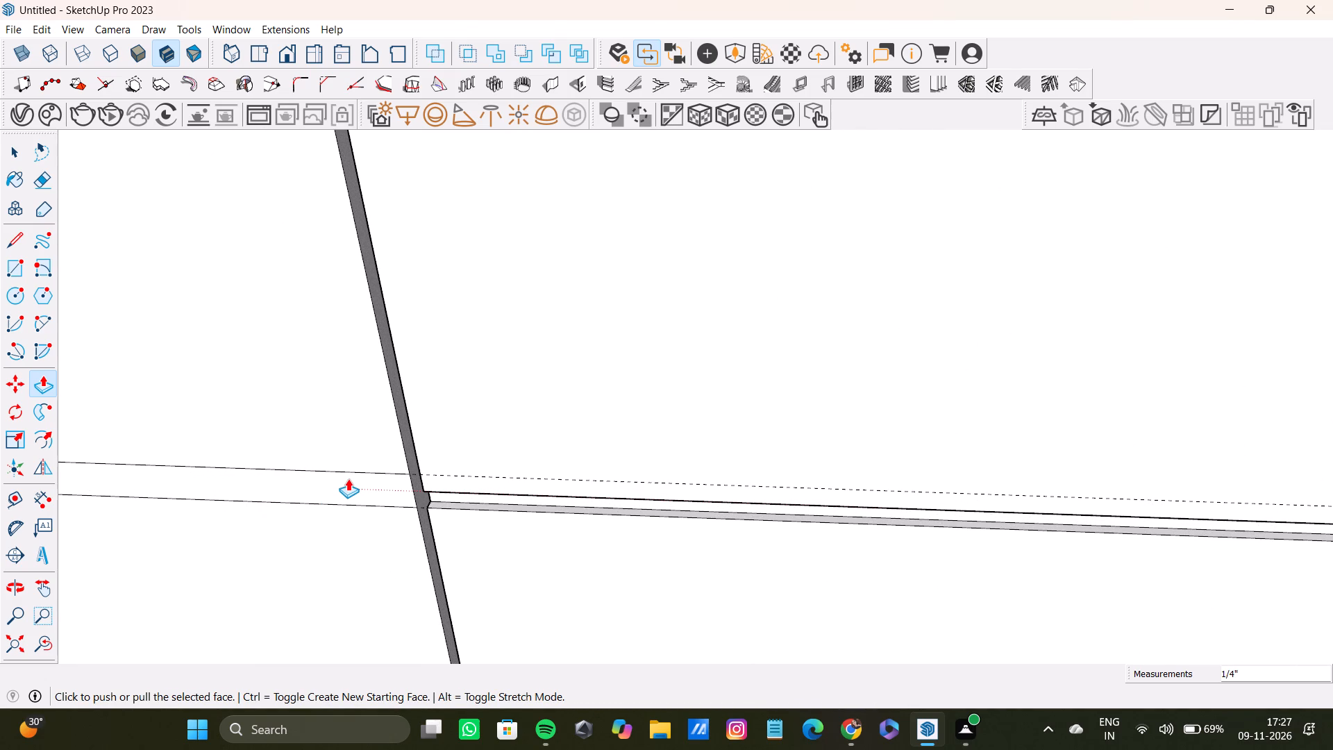
key(space)
click(358, 486)
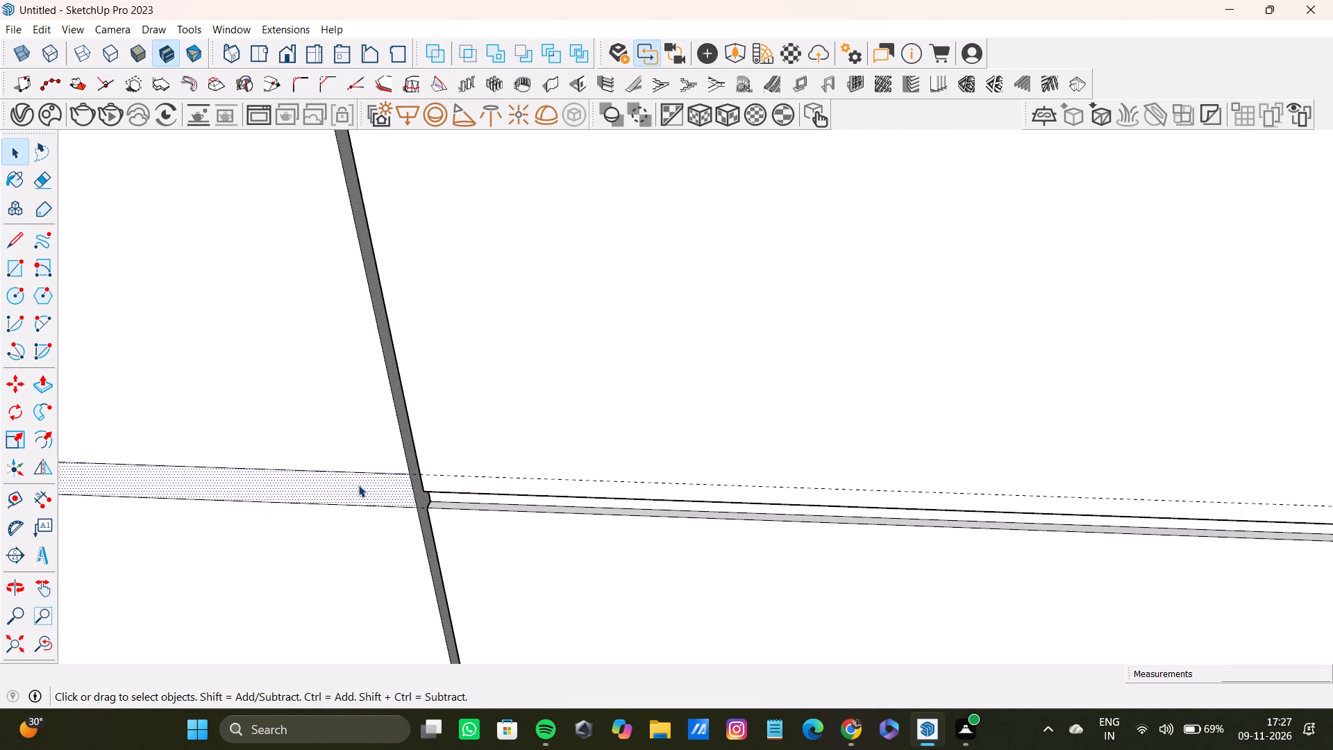
key(p)
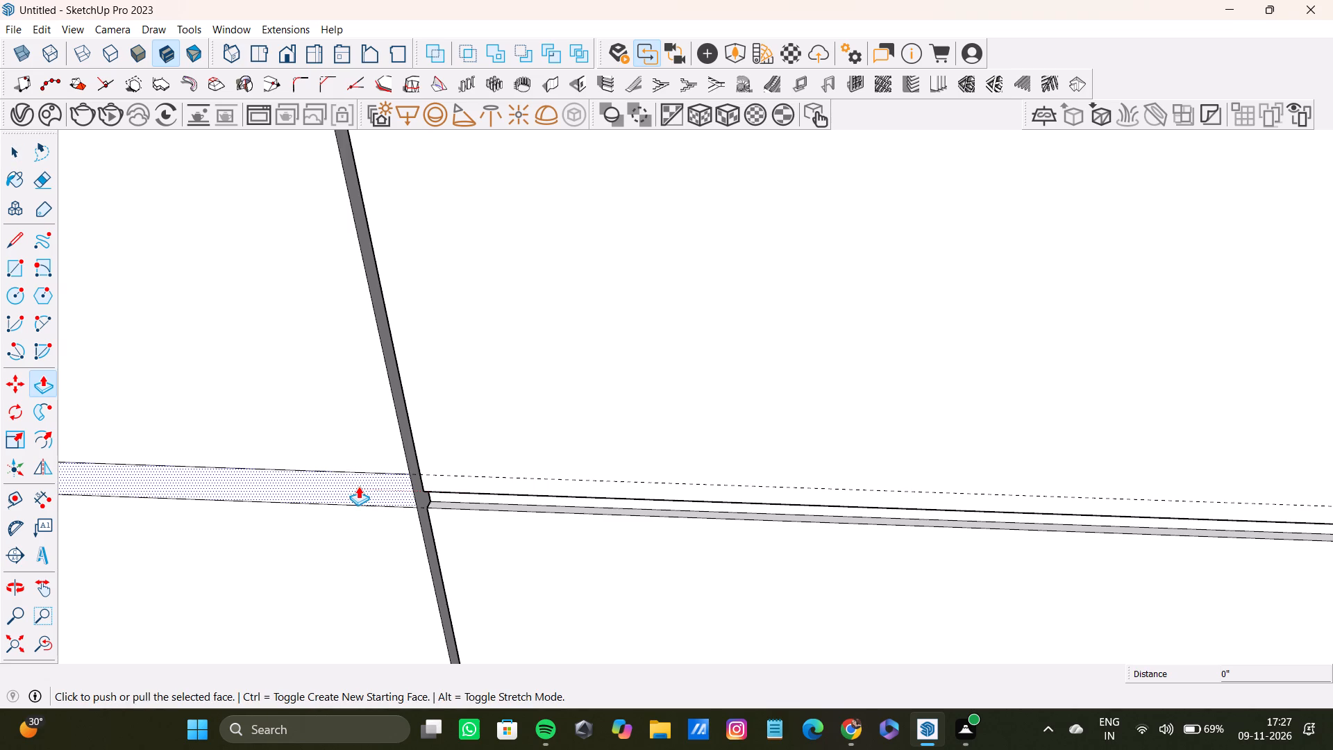
scroll(403, 482, up, 10)
middle_drag(403, 501, 408, 447)
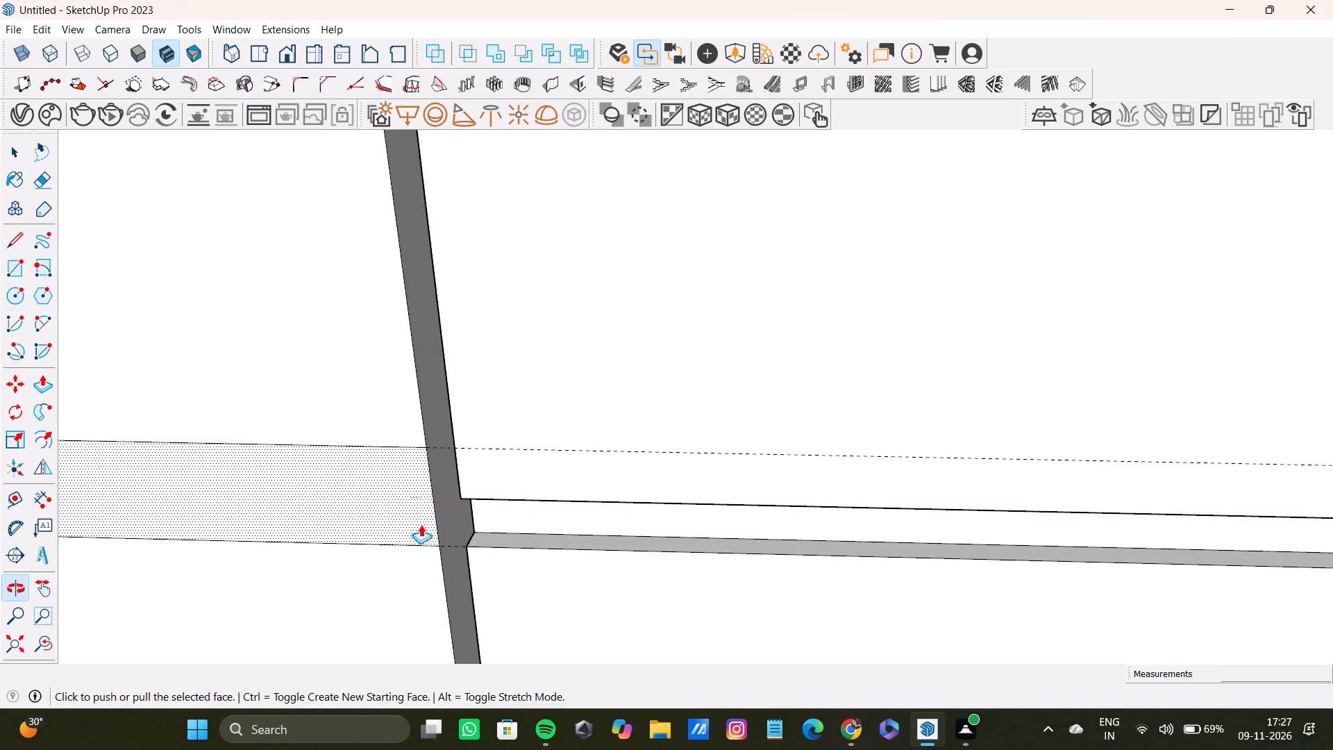
scroll(420, 526, up, 5)
middle_drag(412, 508, 378, 474)
drag(430, 522, 505, 519)
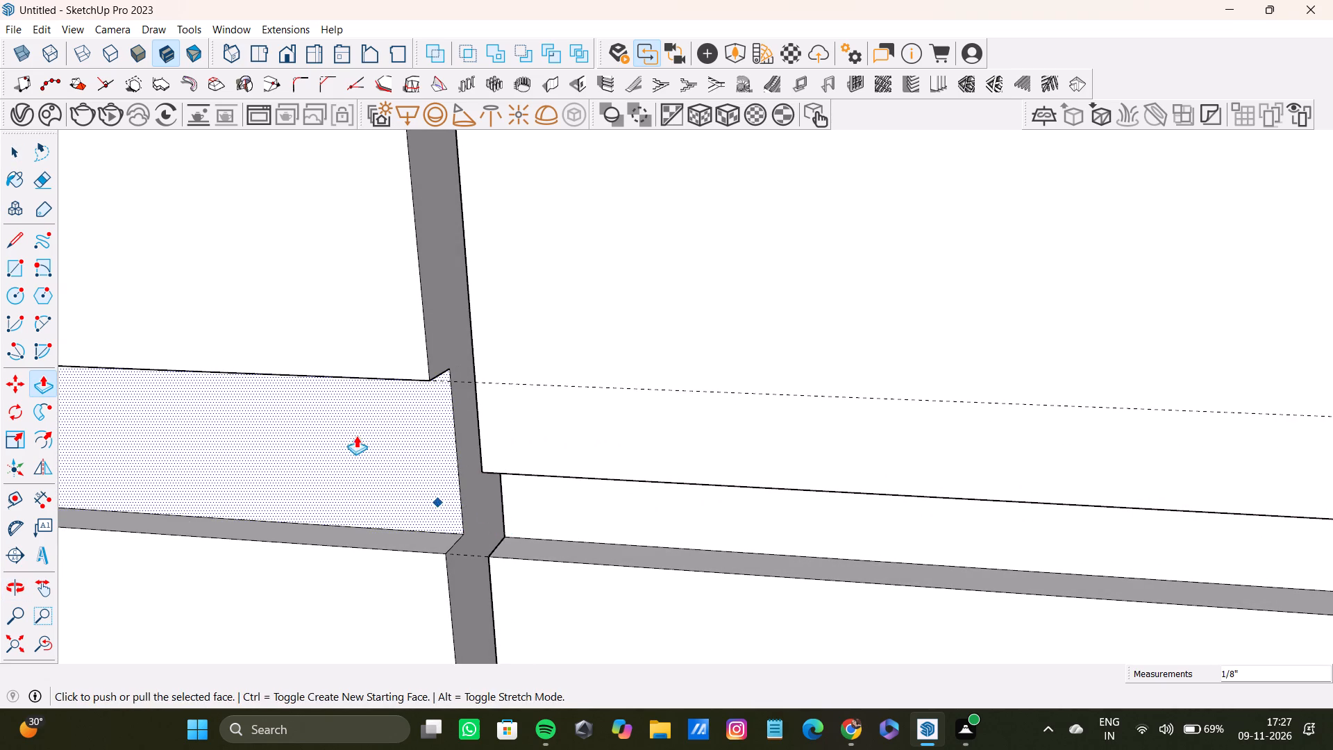
Lower the upper face of the recessed band beside the shelf unit 1/4", level with the neighbouring door's groove.
scroll(367, 410, up, 4)
middle_drag(401, 436, 378, 258)
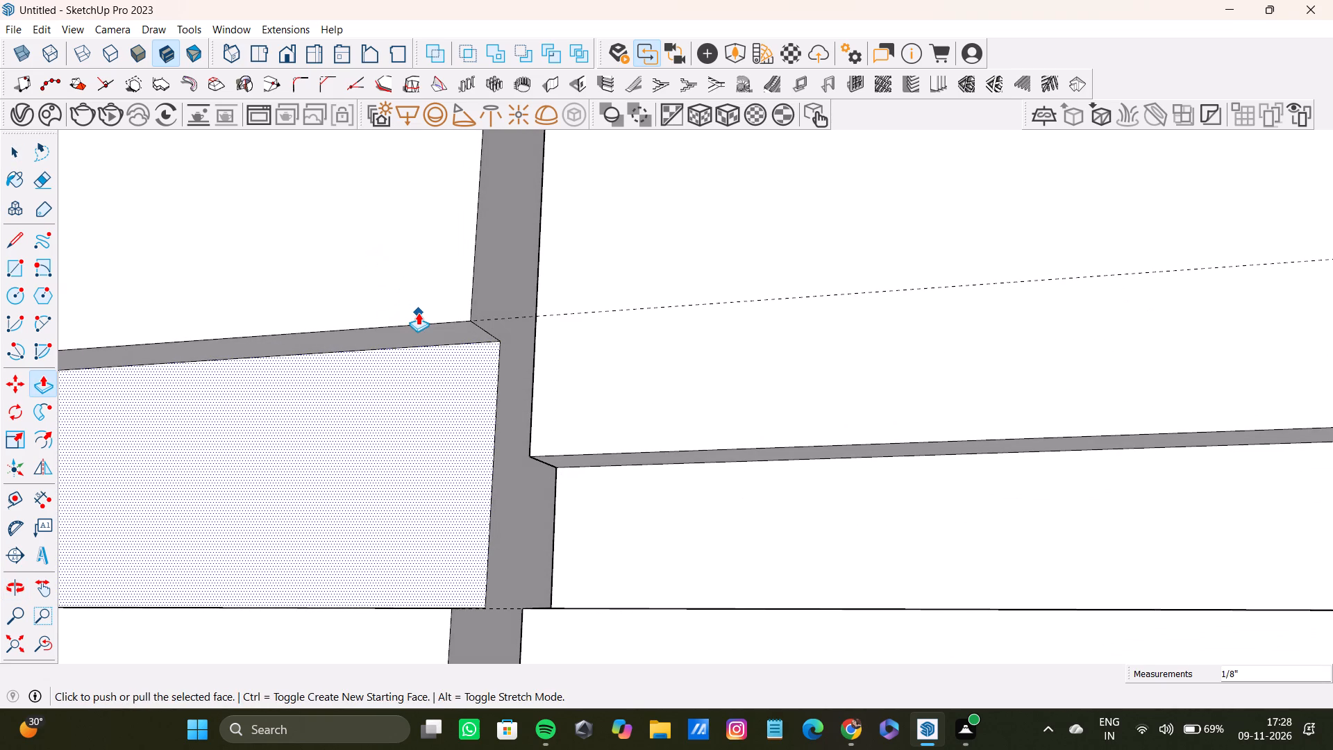
key(space)
scroll(418, 312, up, 1)
click(431, 337)
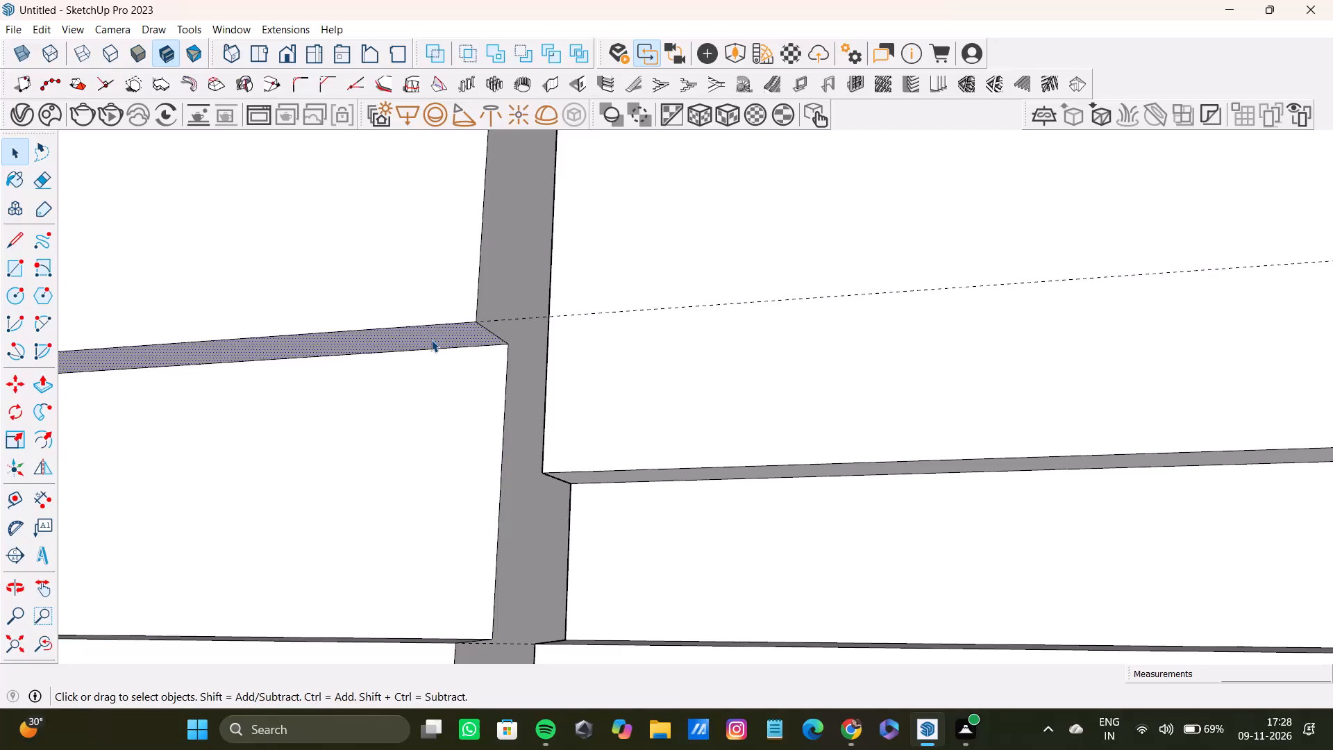
key(p)
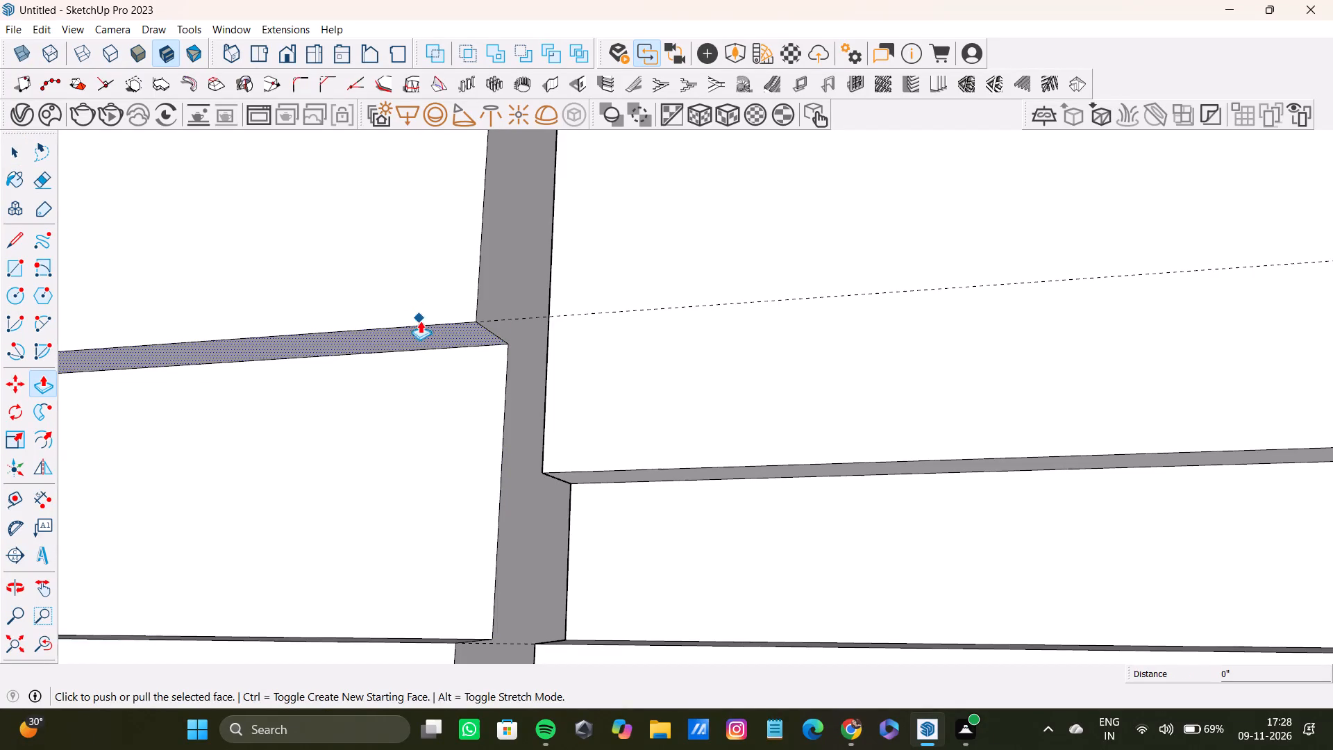
drag(455, 331, 551, 469)
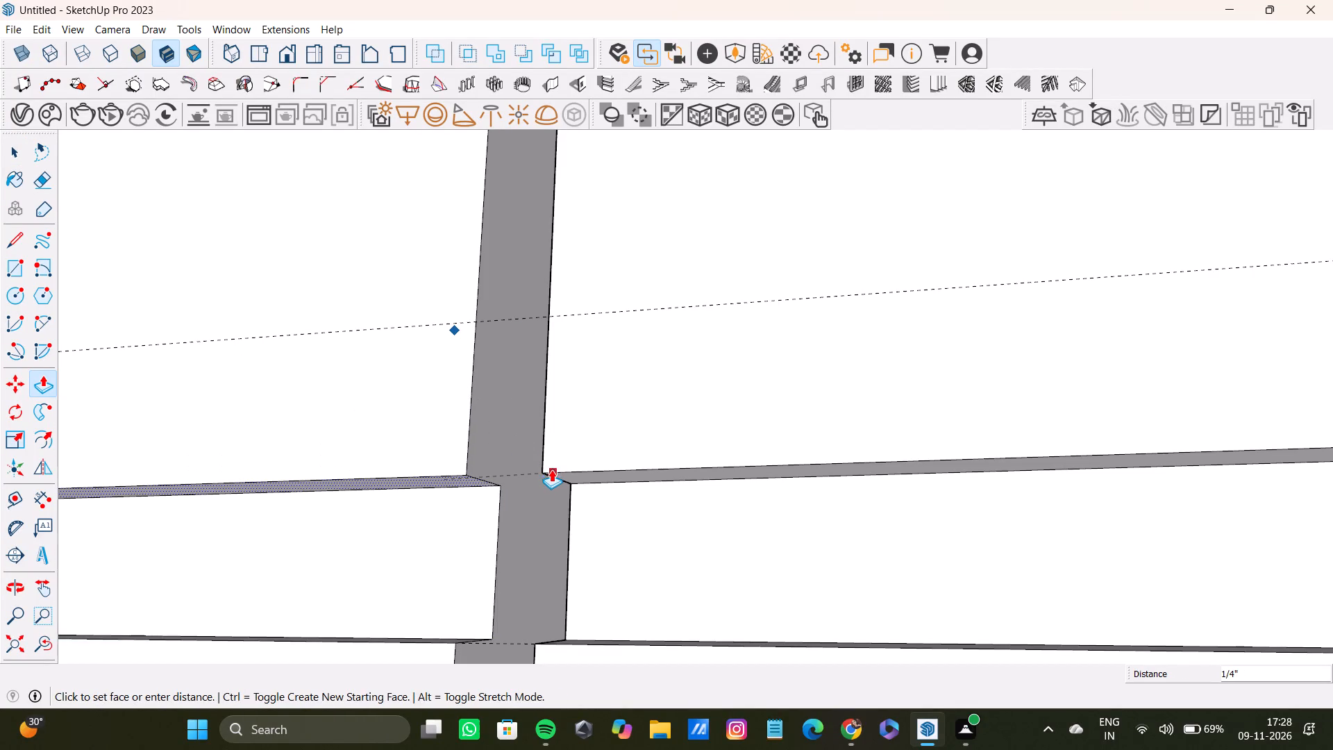
drag(551, 469, 551, 470)
Push/Pull the horizontal band below the handle inward about 7/16" on the second wardrobe door from the shelf unit.
scroll(532, 531, down, 14)
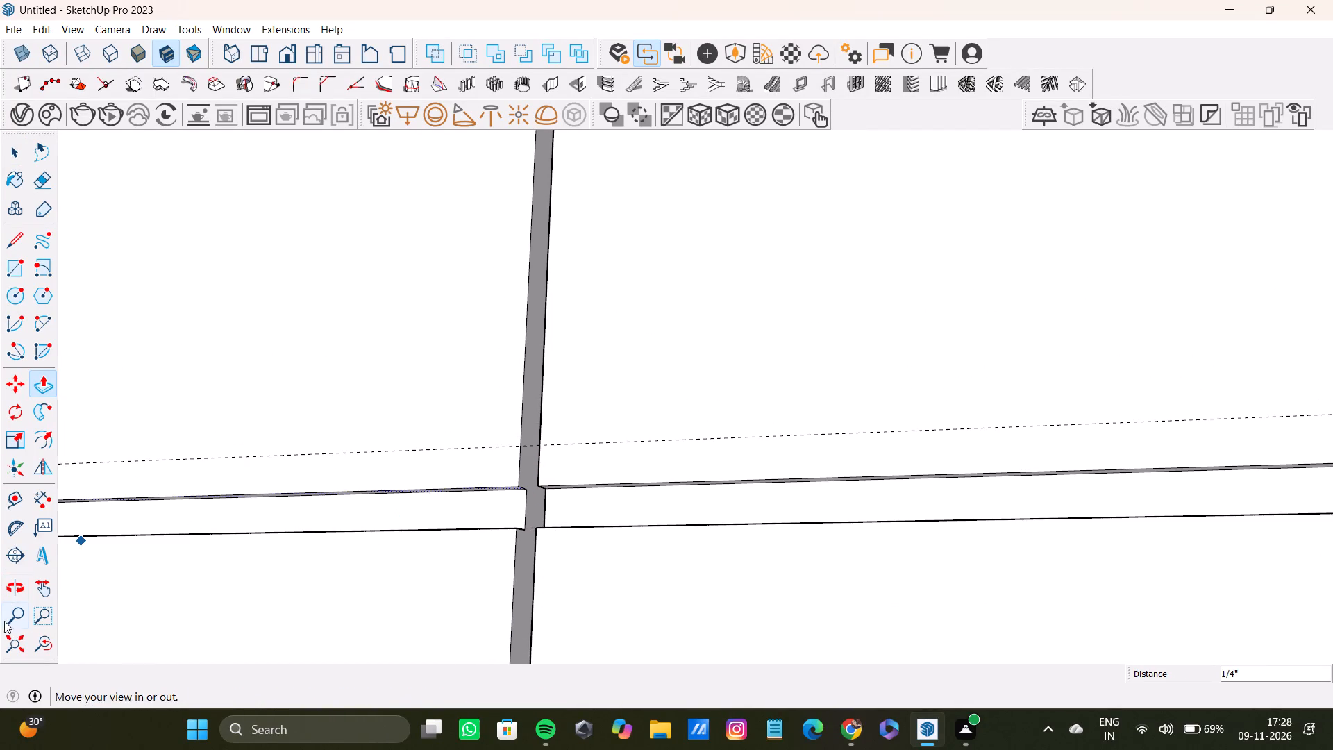
click(14, 634)
middle_drag(680, 392, 679, 548)
scroll(697, 372, up, 4)
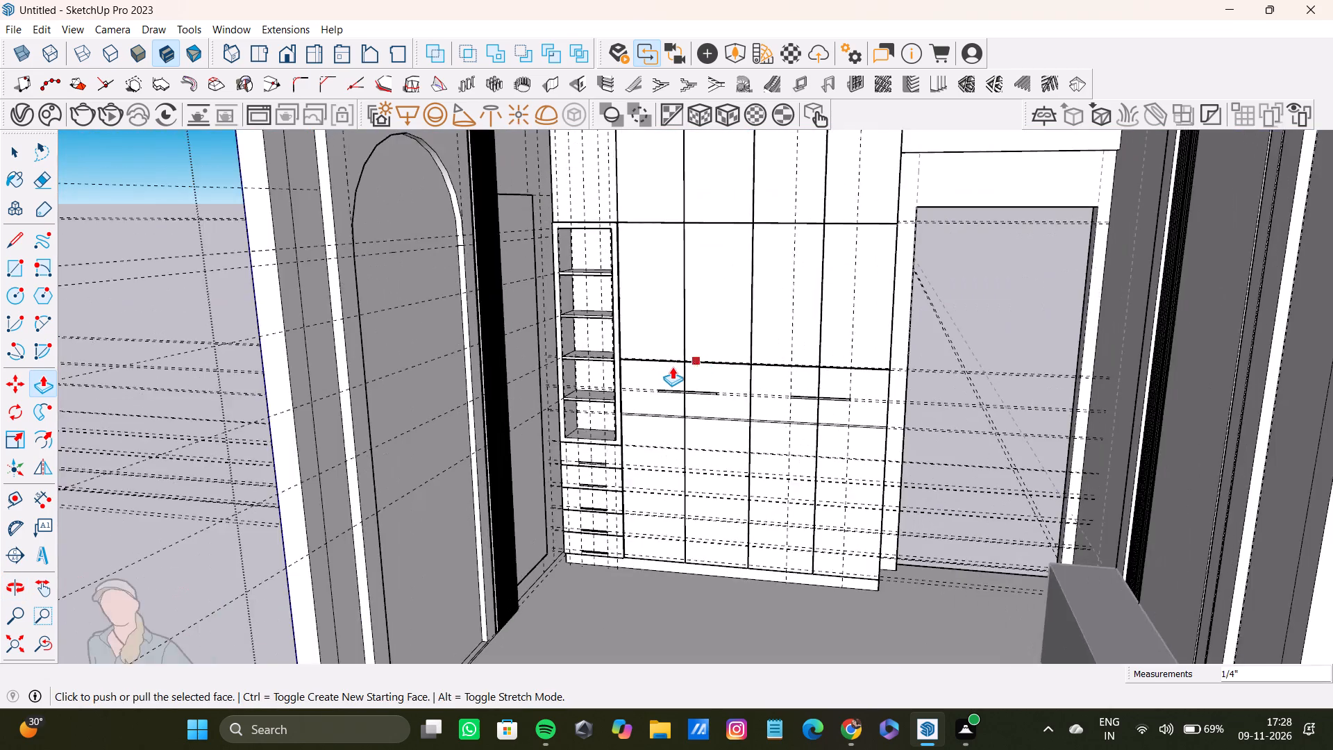
scroll(669, 367, up, 14)
scroll(701, 484, down, 4)
middle_drag(701, 484, 637, 488)
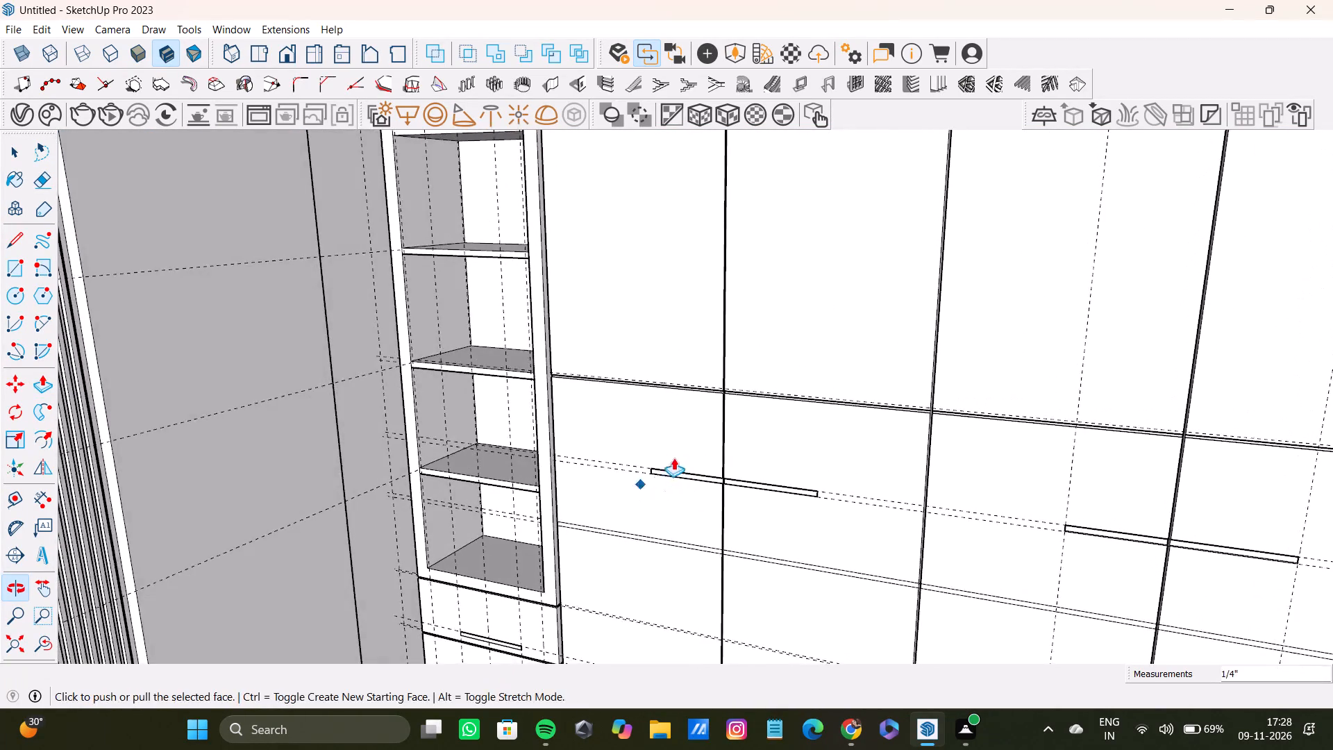
scroll(675, 457, up, 9)
scroll(699, 469, down, 9)
middle_drag(693, 471, 715, 451)
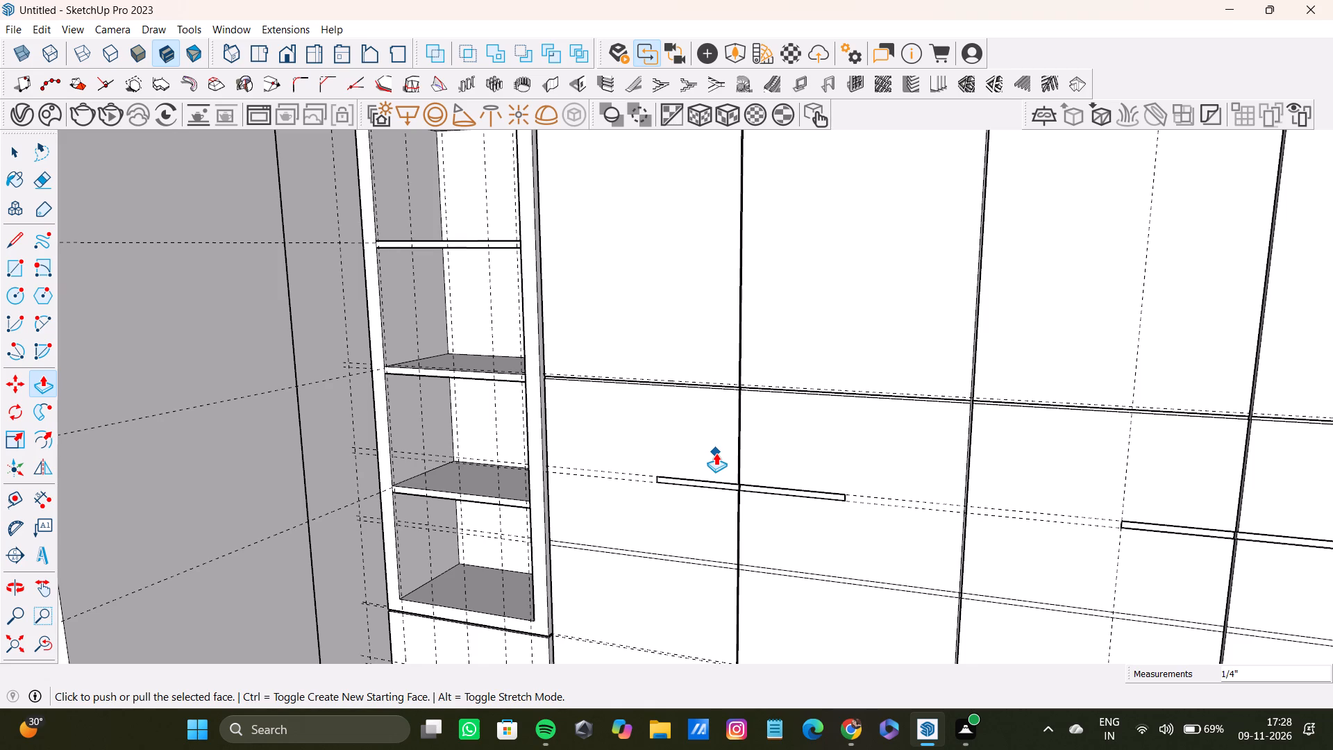
scroll(729, 453, down, 7)
middle_click(743, 540)
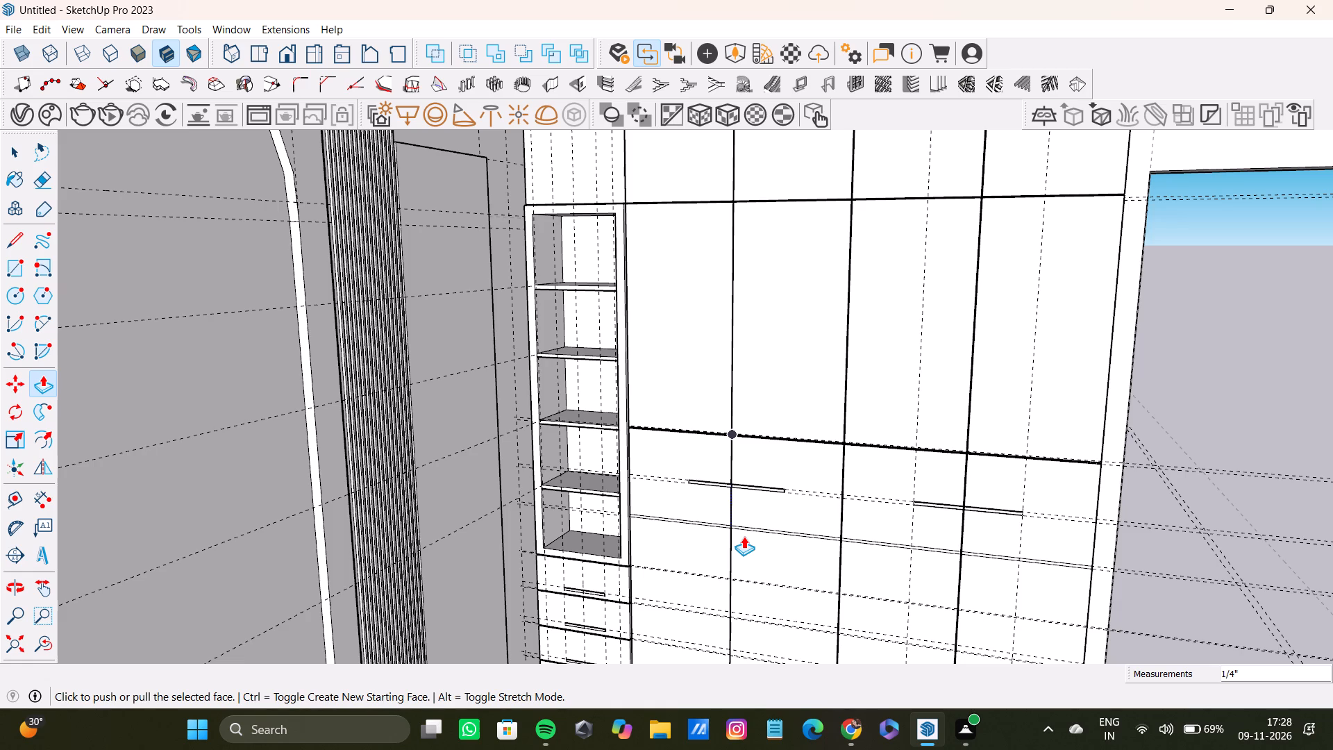
scroll(813, 543, up, 5)
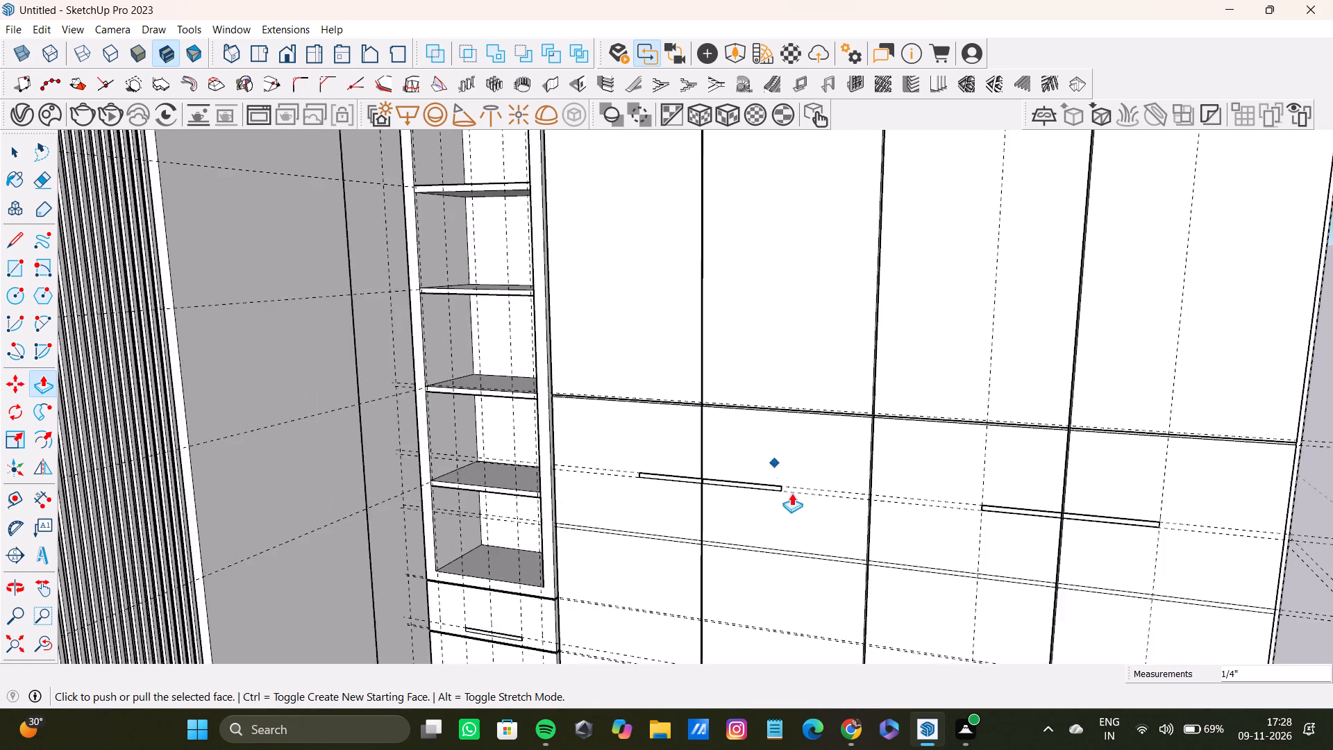
scroll(791, 493, up, 8)
scroll(798, 533, down, 9)
middle_drag(799, 544, 766, 490)
scroll(769, 558, up, 9)
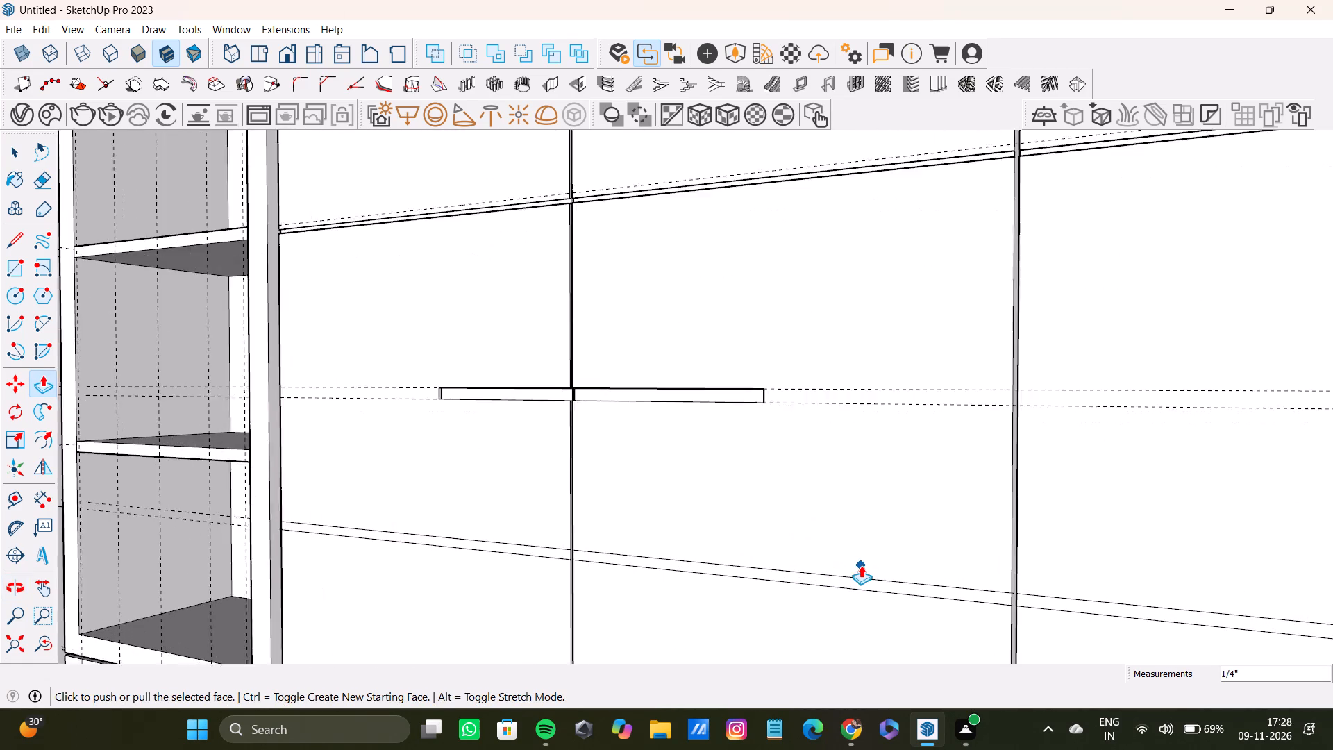
scroll(861, 565, up, 2)
key(space)
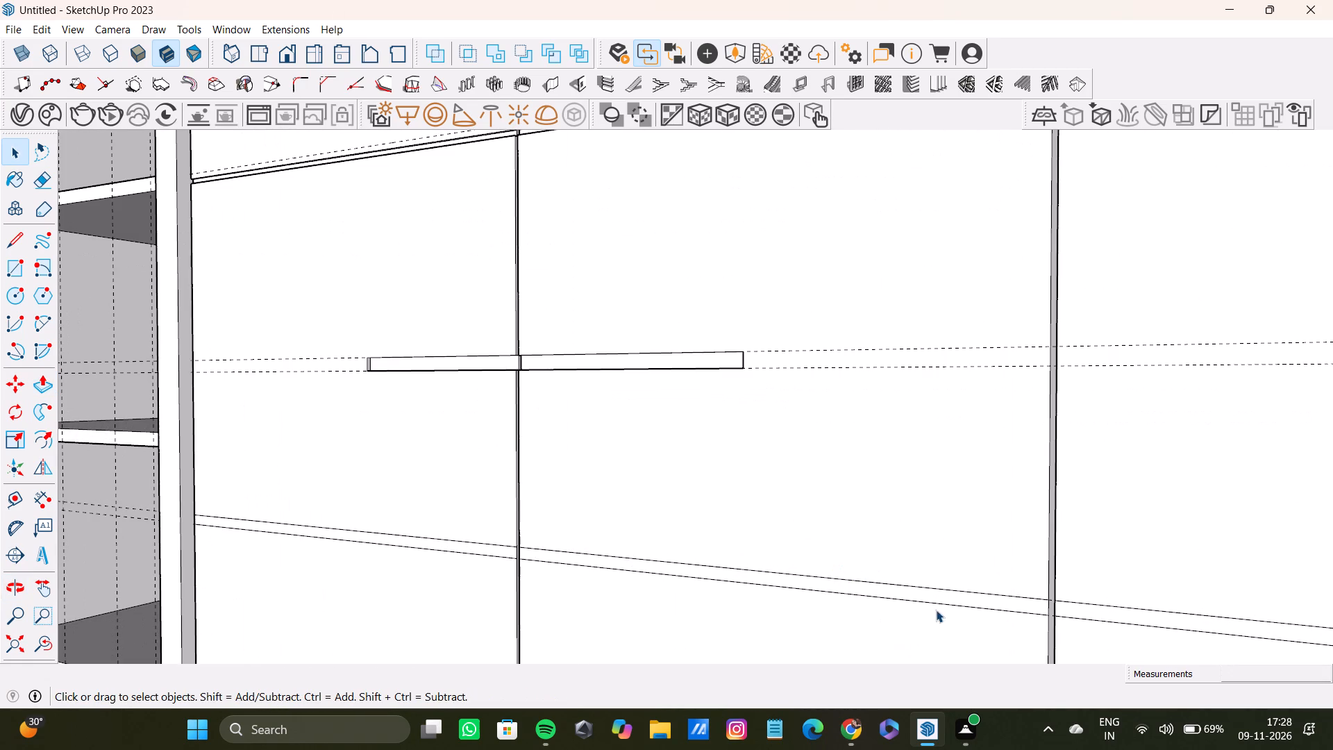
click(964, 593)
click(964, 601)
key(p)
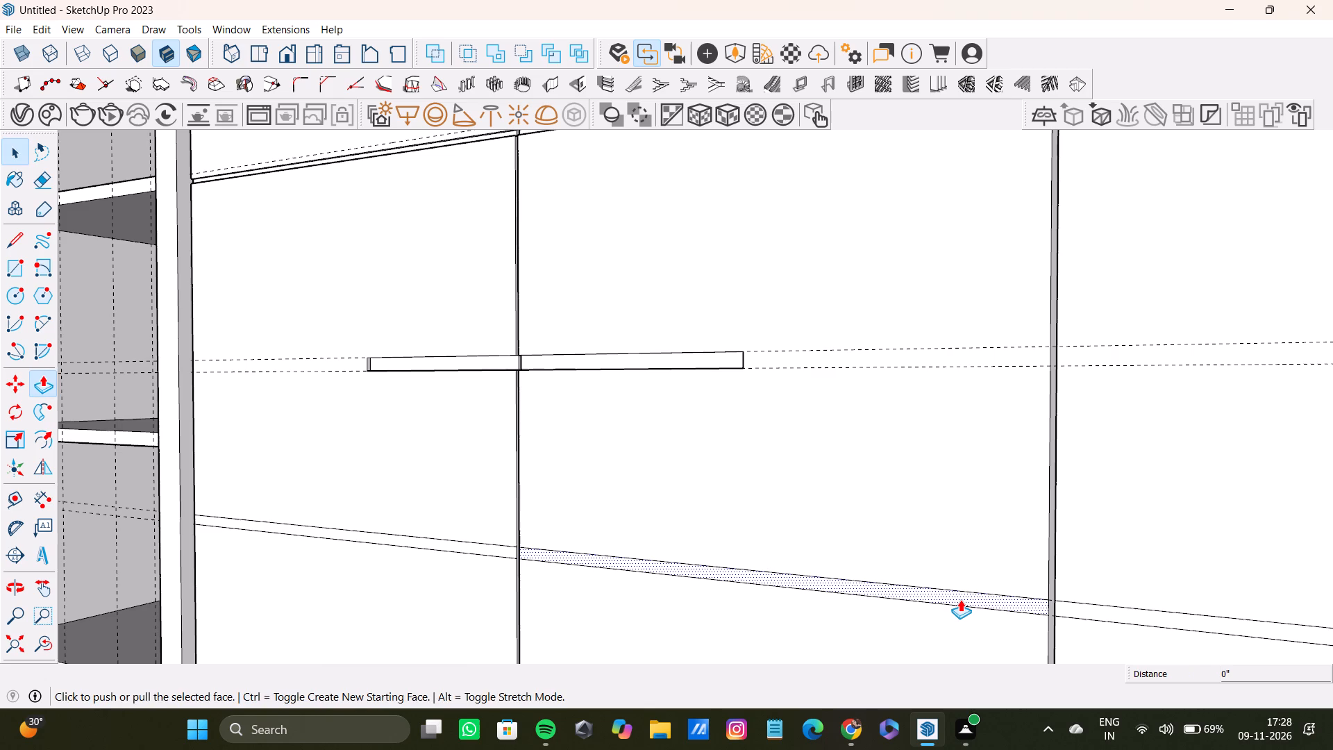
scroll(1023, 378, down, 7)
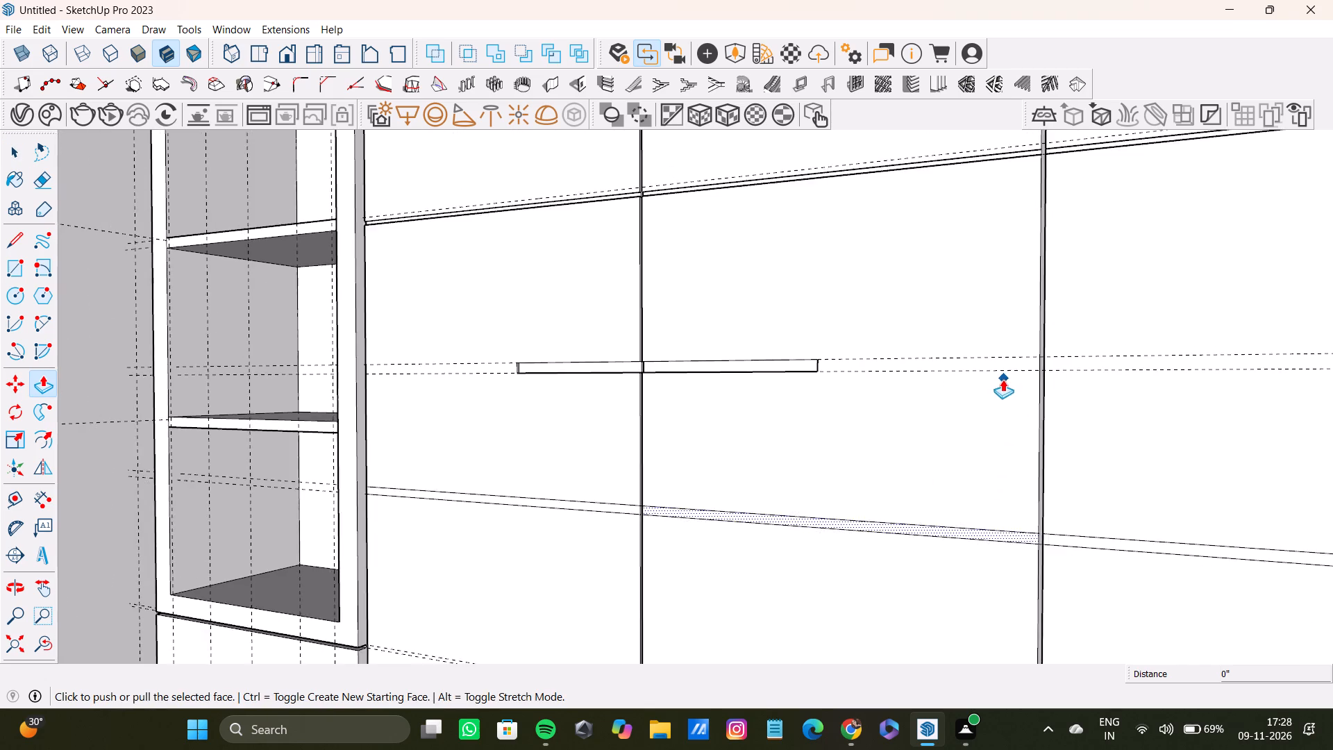
middle_drag(1002, 379, 948, 387)
scroll(1007, 465, up, 15)
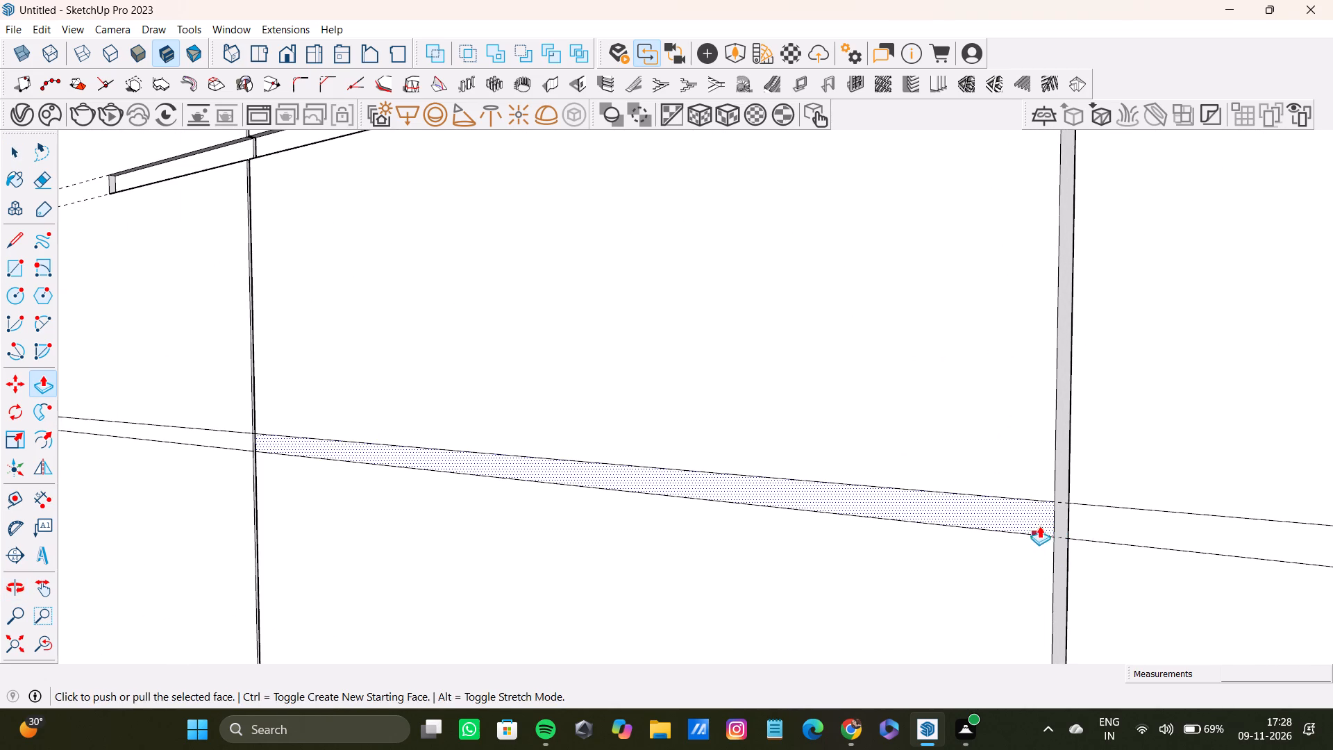
drag(1039, 522, 1052, 524)
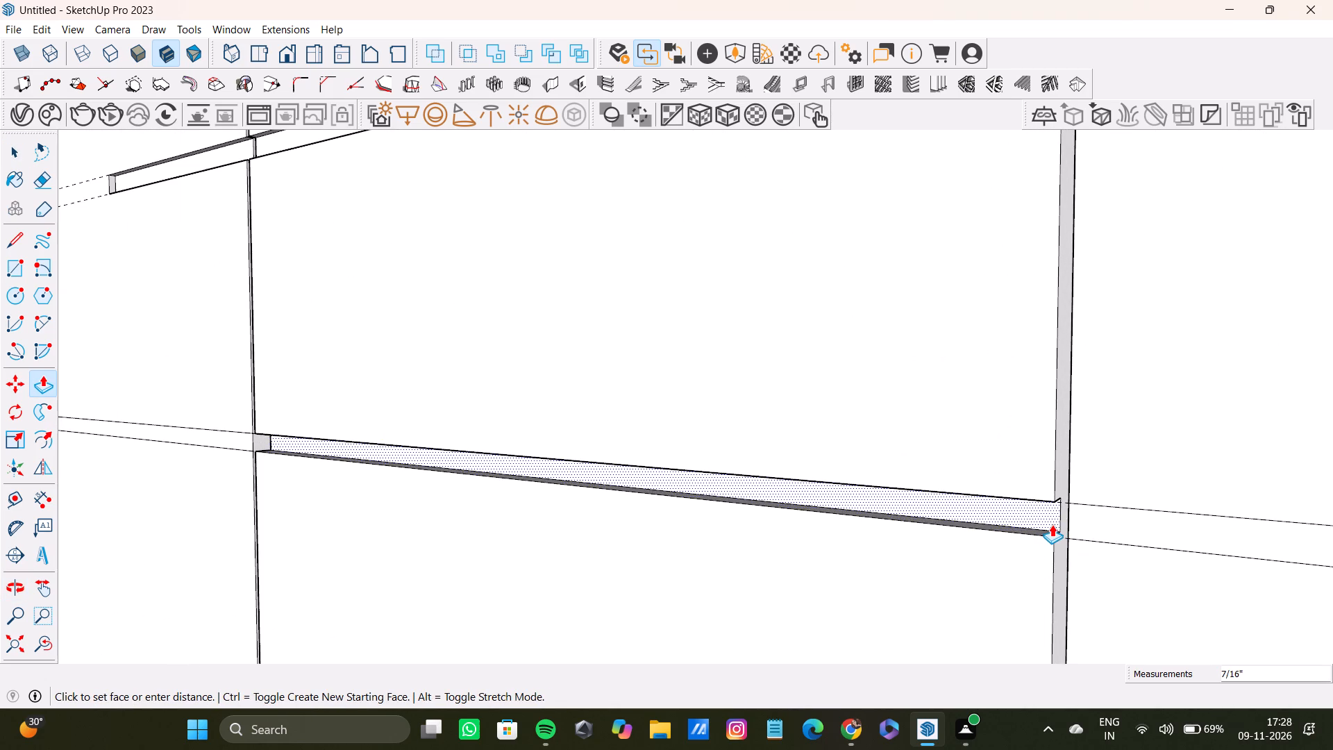
drag(1052, 524, 1057, 527)
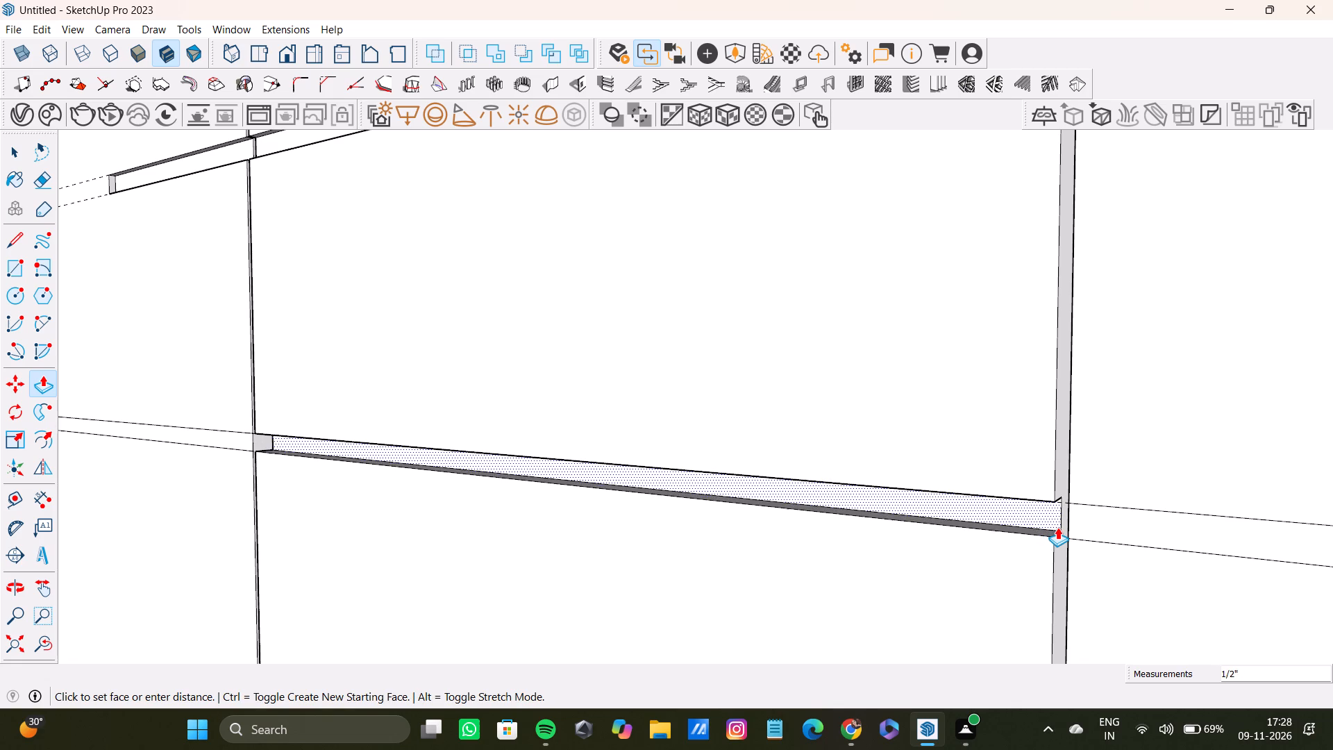
drag(1057, 527, 1054, 526)
Lower the upper face of that recessed band below the handle by 1/4", followed by a further 1/16".
scroll(1047, 517, up, 2)
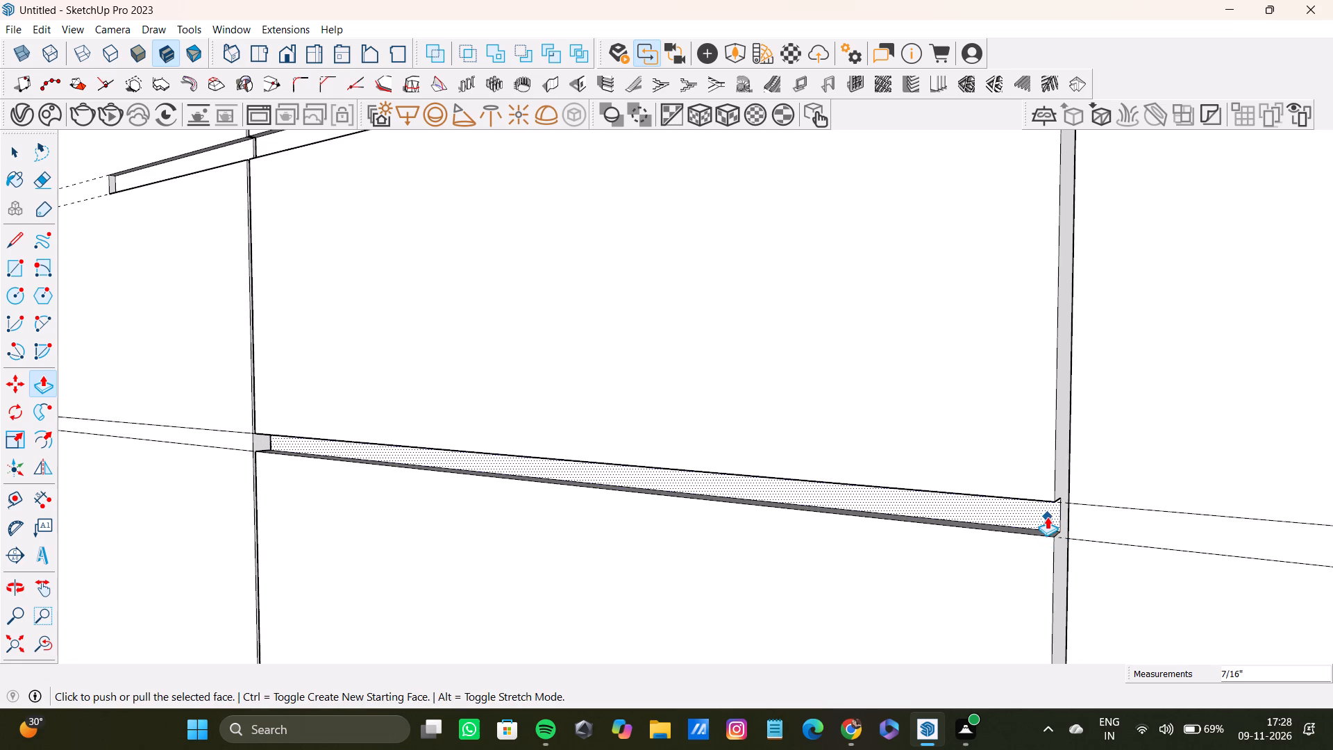
scroll(1047, 517, up, 7)
middle_drag(1047, 517, 986, 328)
scroll(1014, 402, up, 8)
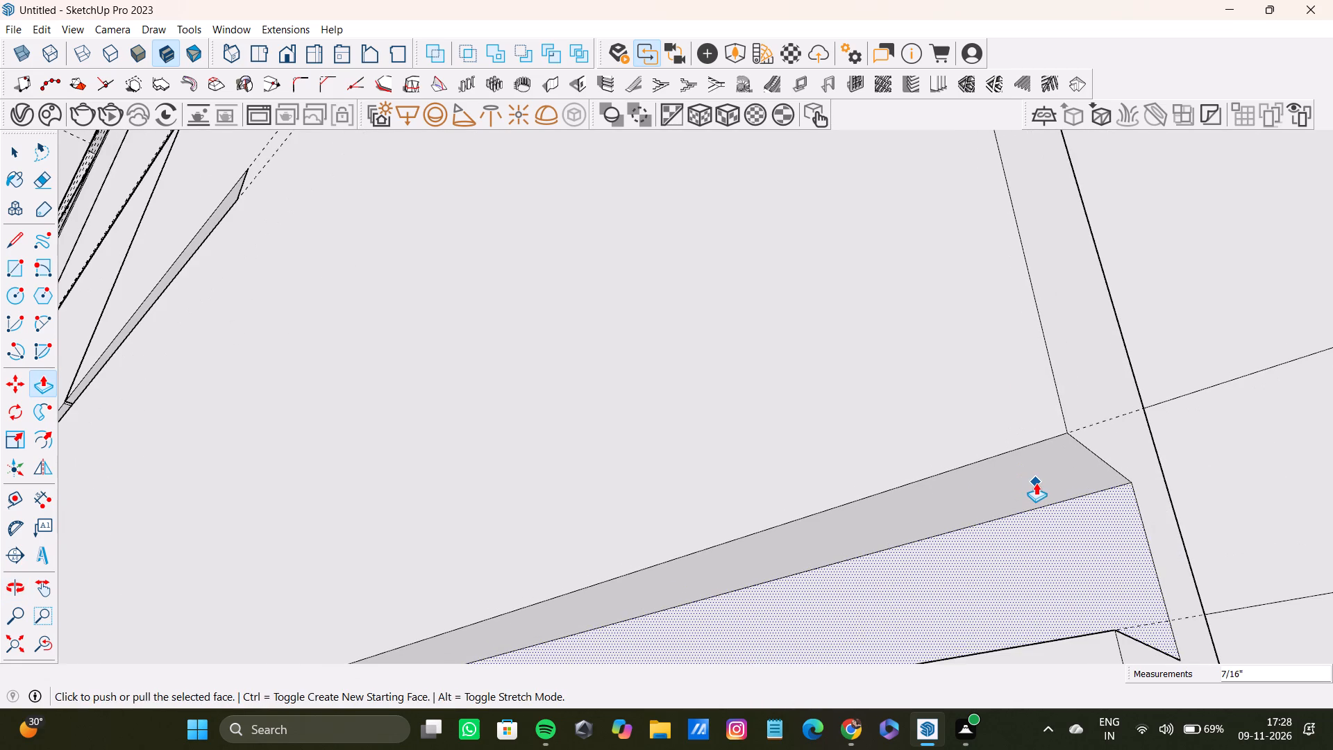
key(space)
drag(1037, 483, 1019, 493)
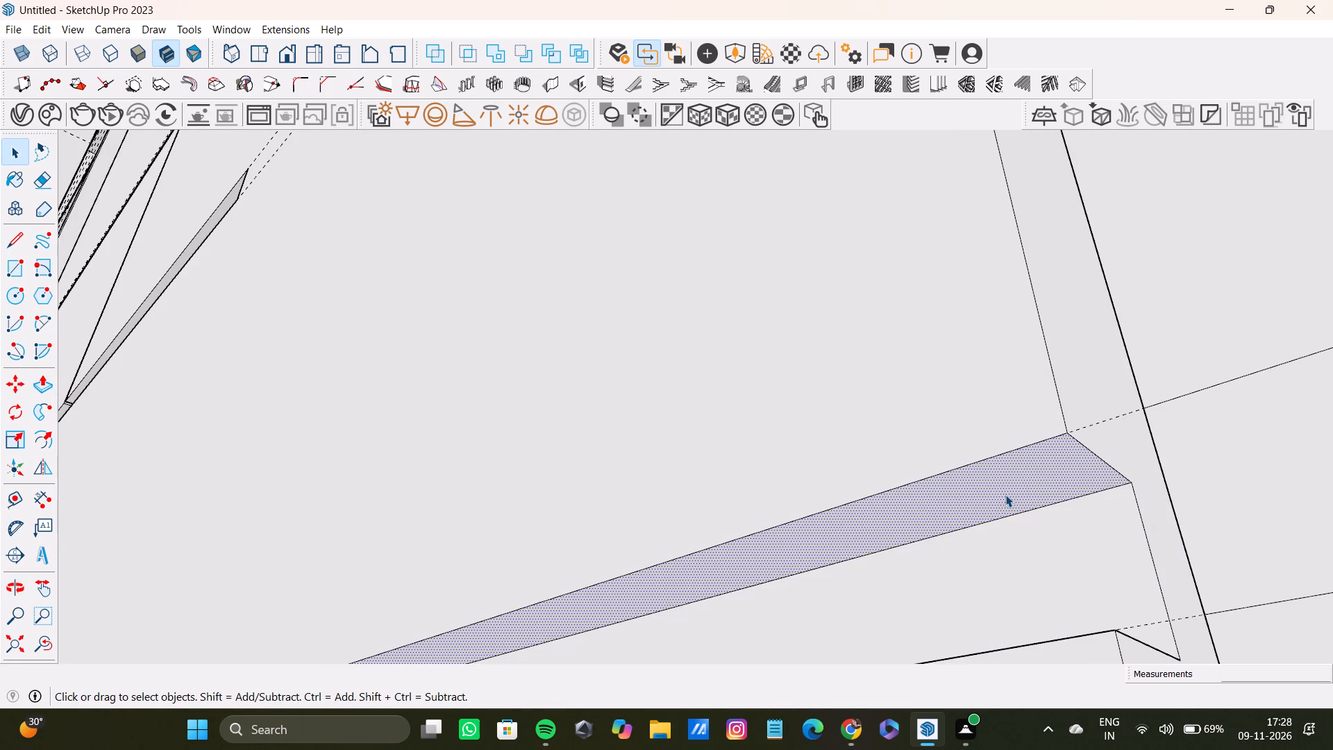
key(p)
drag(1046, 468, 1064, 552)
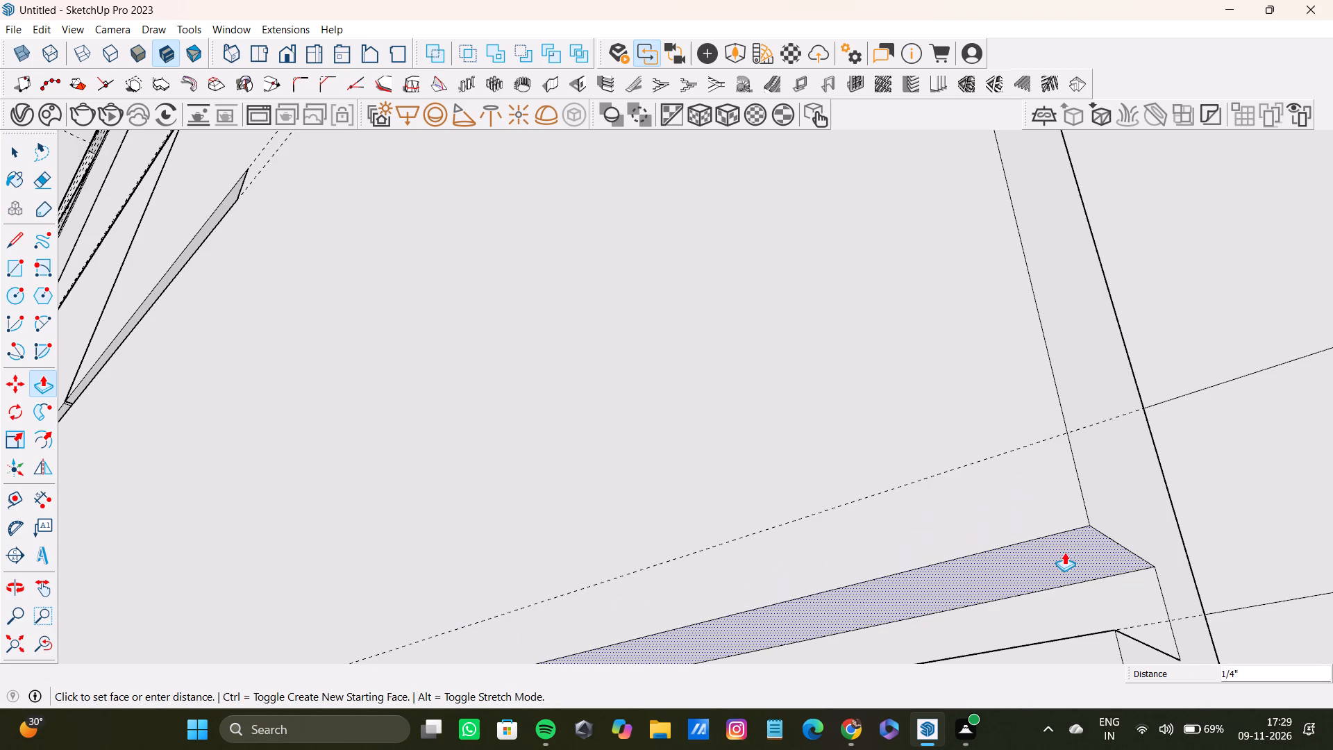
drag(1064, 552, 1065, 562)
scroll(1011, 534, down, 20)
scroll(1011, 534, down, 8)
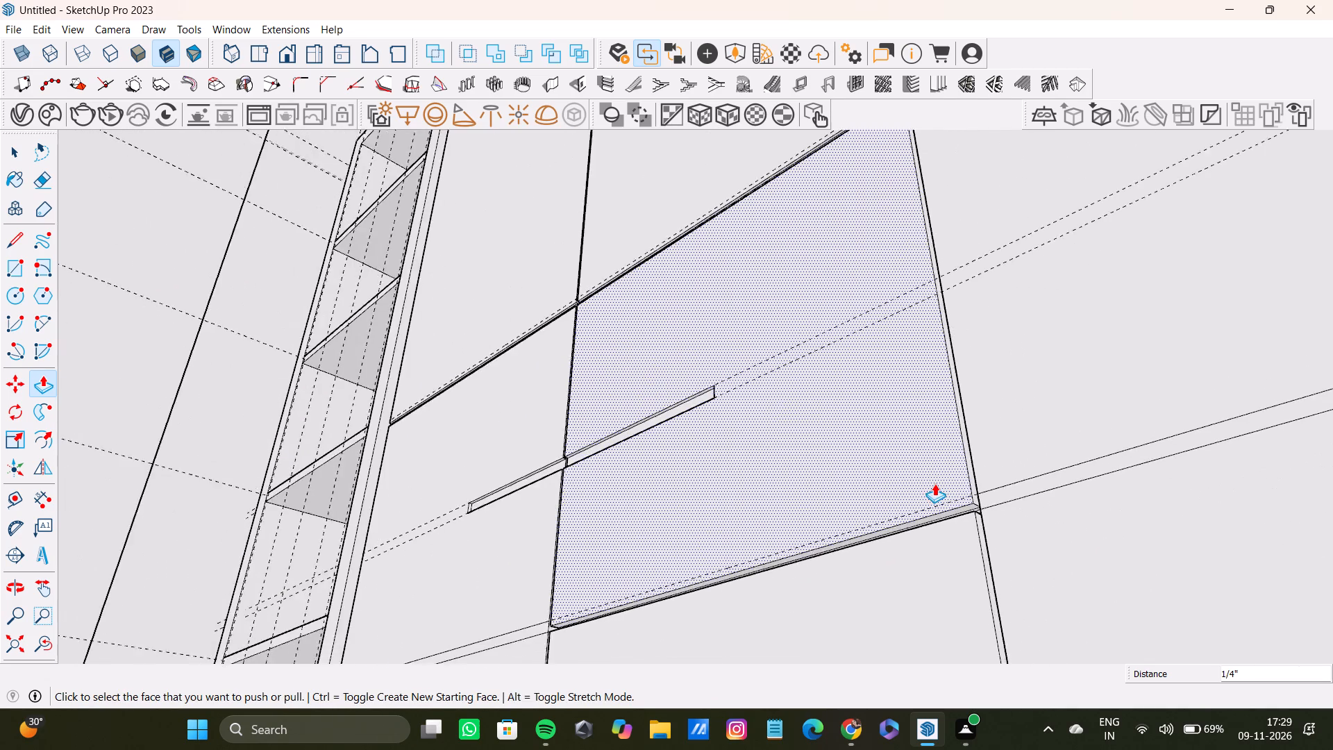
middle_drag(934, 483, 963, 566)
scroll(964, 555, up, 19)
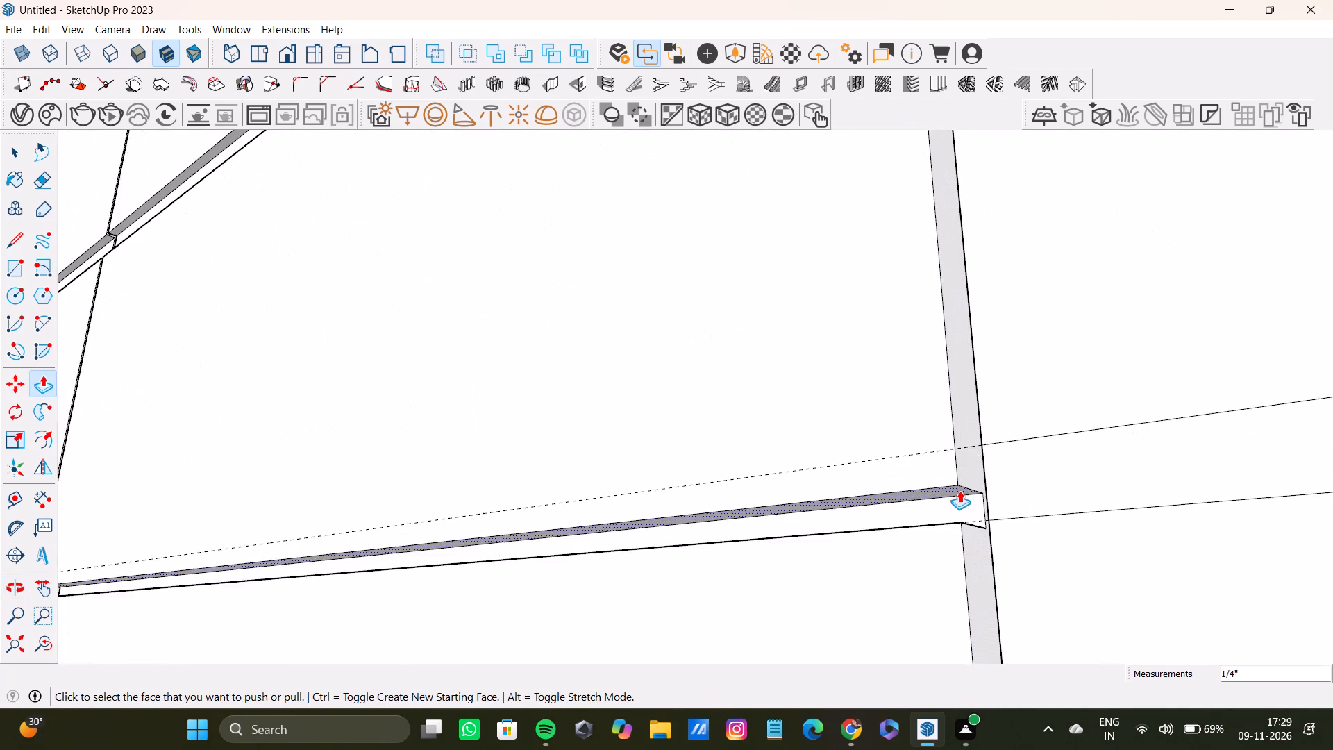
scroll(959, 490, up, 3)
drag(960, 490, 963, 510)
Push/Pull the horizontal band below the handle inward on the wardrobe door next to the shelf unit.
scroll(956, 507, down, 9)
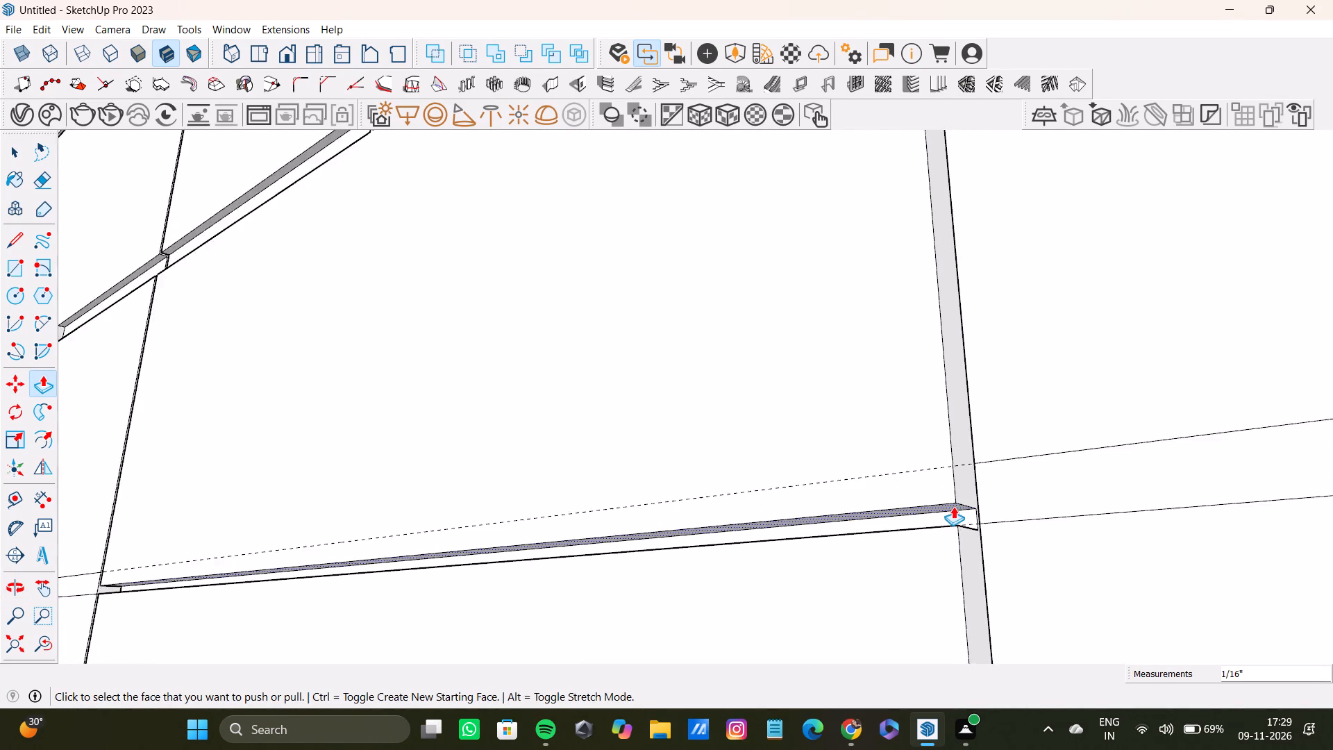
scroll(953, 506, down, 15)
middle_drag(936, 506, 964, 543)
scroll(462, 558, up, 3)
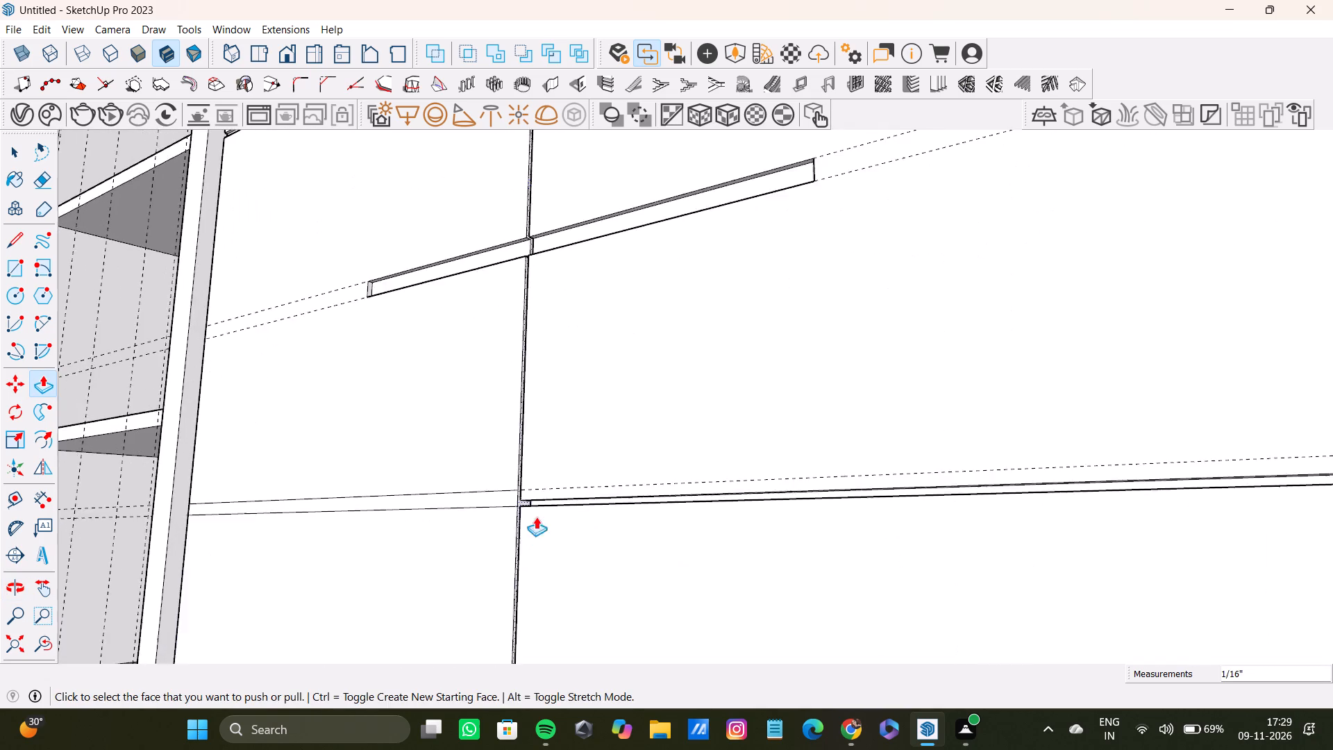
scroll(536, 517, up, 15)
middle_drag(530, 530, 607, 542)
scroll(535, 553, up, 4)
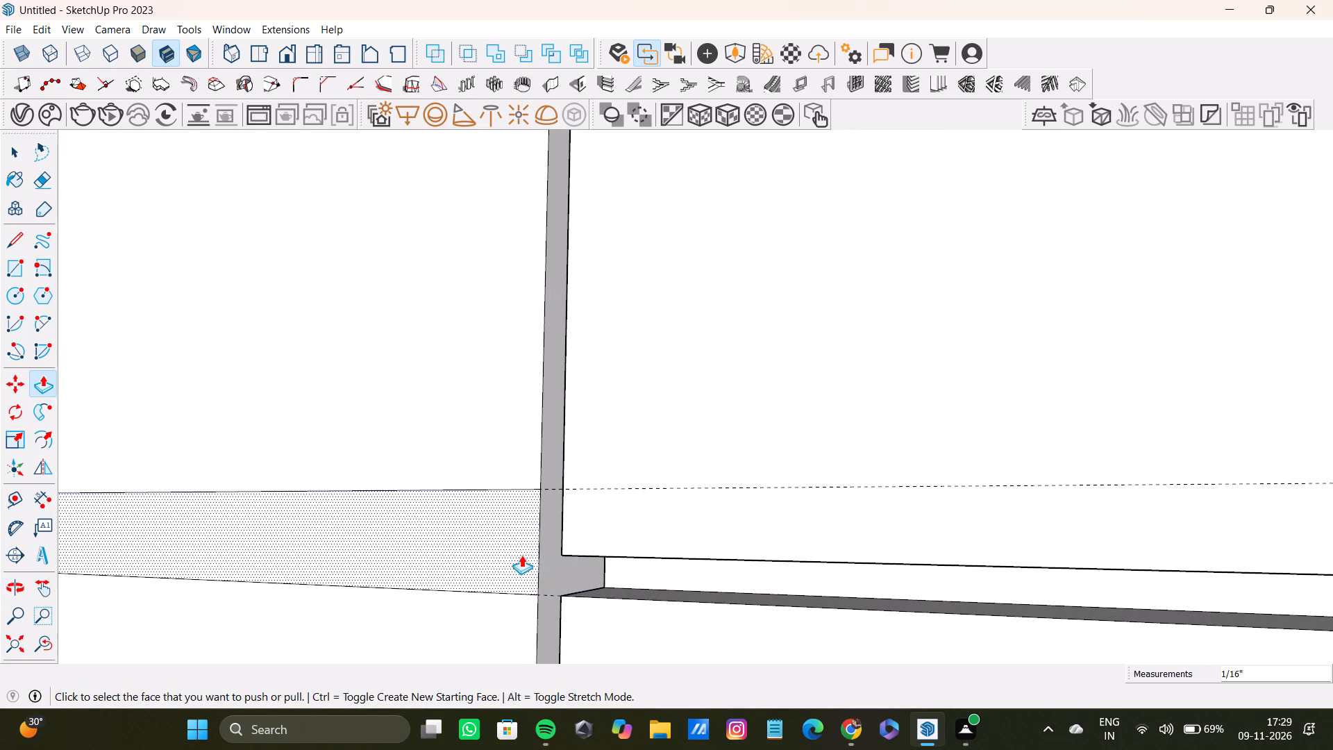
drag(524, 551, 601, 567)
Lower the upper face of the recessed band beside the shelf unit 5/16", level with the second door's lower groove.
scroll(537, 573, down, 4)
middle_drag(530, 567, 533, 477)
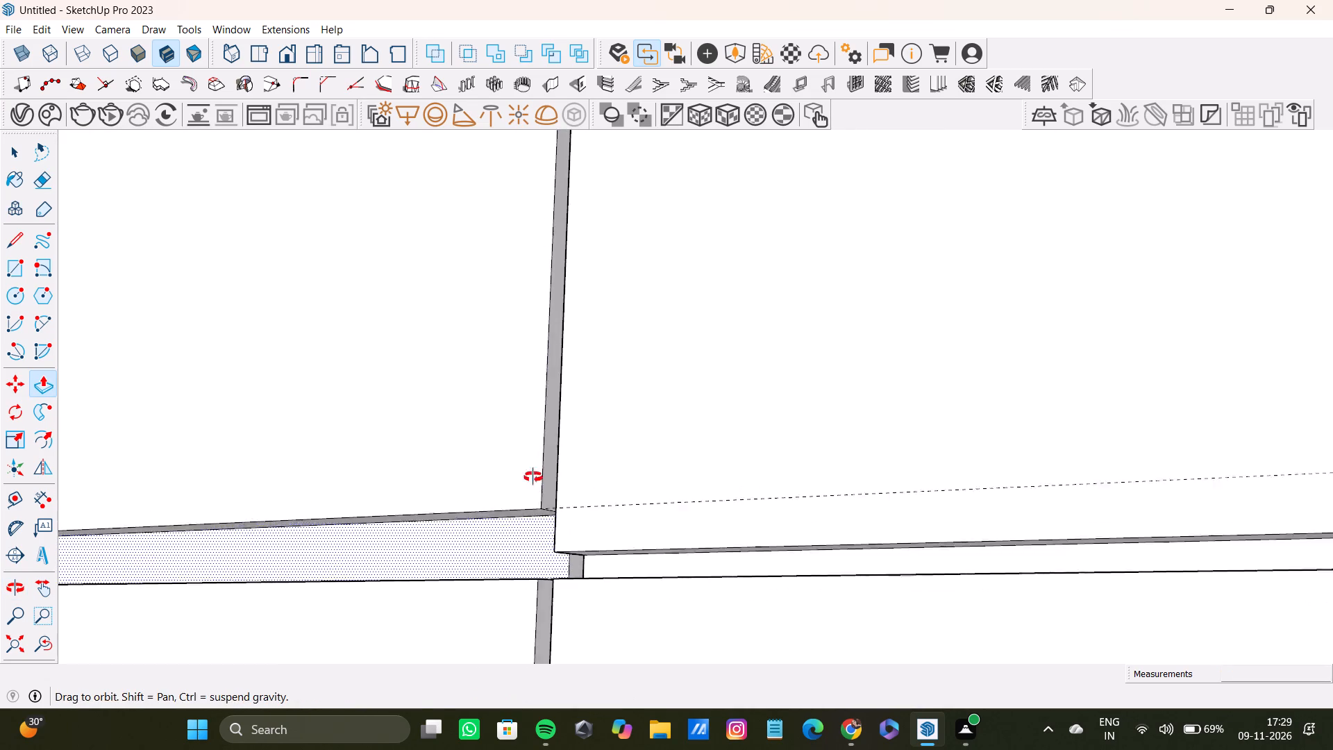
middle_drag(533, 477, 531, 456)
scroll(530, 497, up, 4)
drag(547, 510, 587, 556)
Push/Pull the horizontal band below the handle inward about 11/16" on the third wardrobe door from the shelf unit.
scroll(585, 533, down, 10)
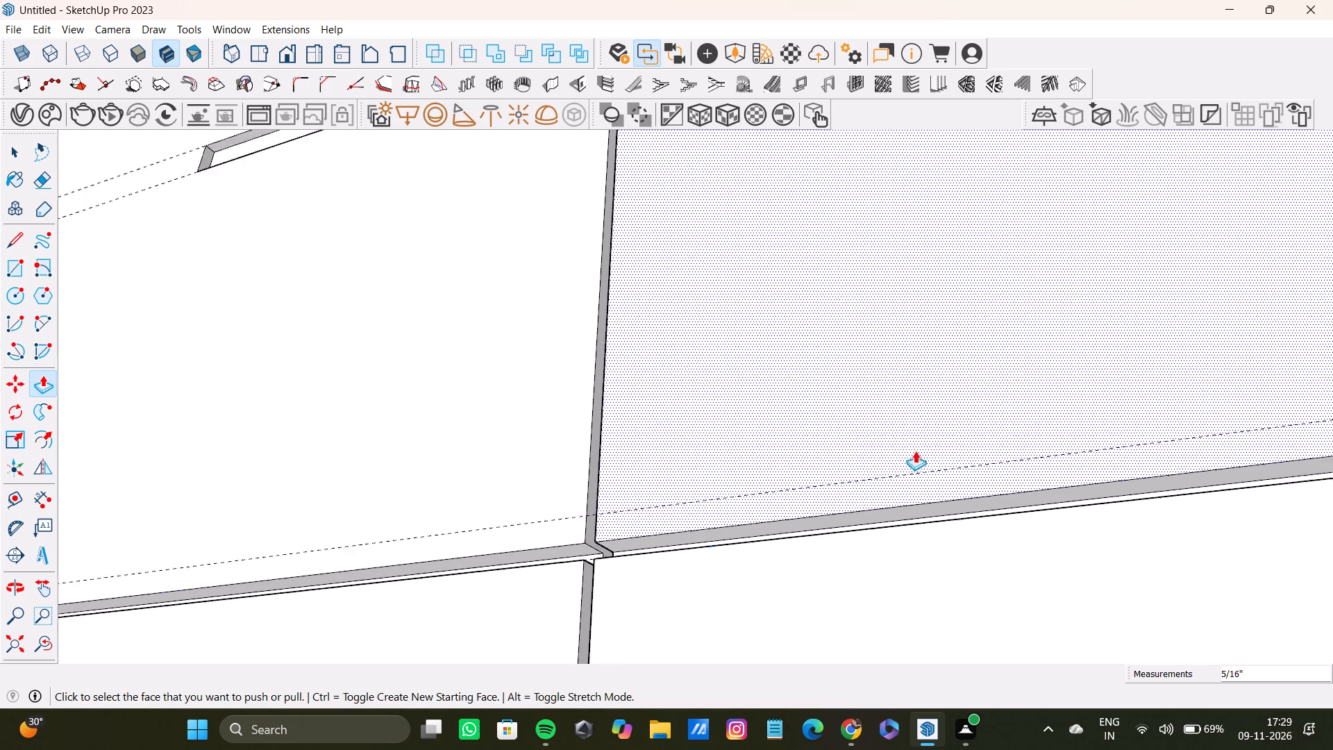
scroll(915, 451, down, 20)
scroll(915, 451, down, 2)
scroll(796, 281, up, 4)
scroll(796, 281, down, 13)
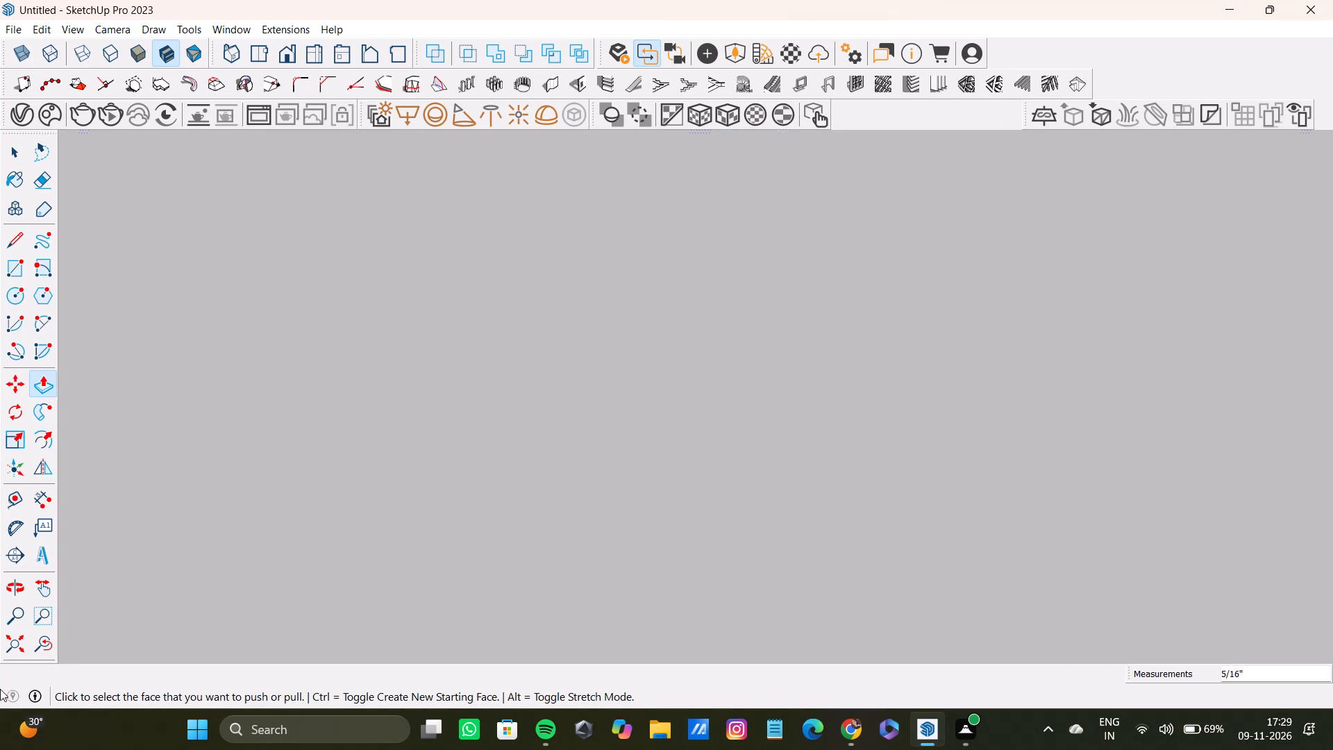
click(13, 640)
scroll(730, 444, up, 14)
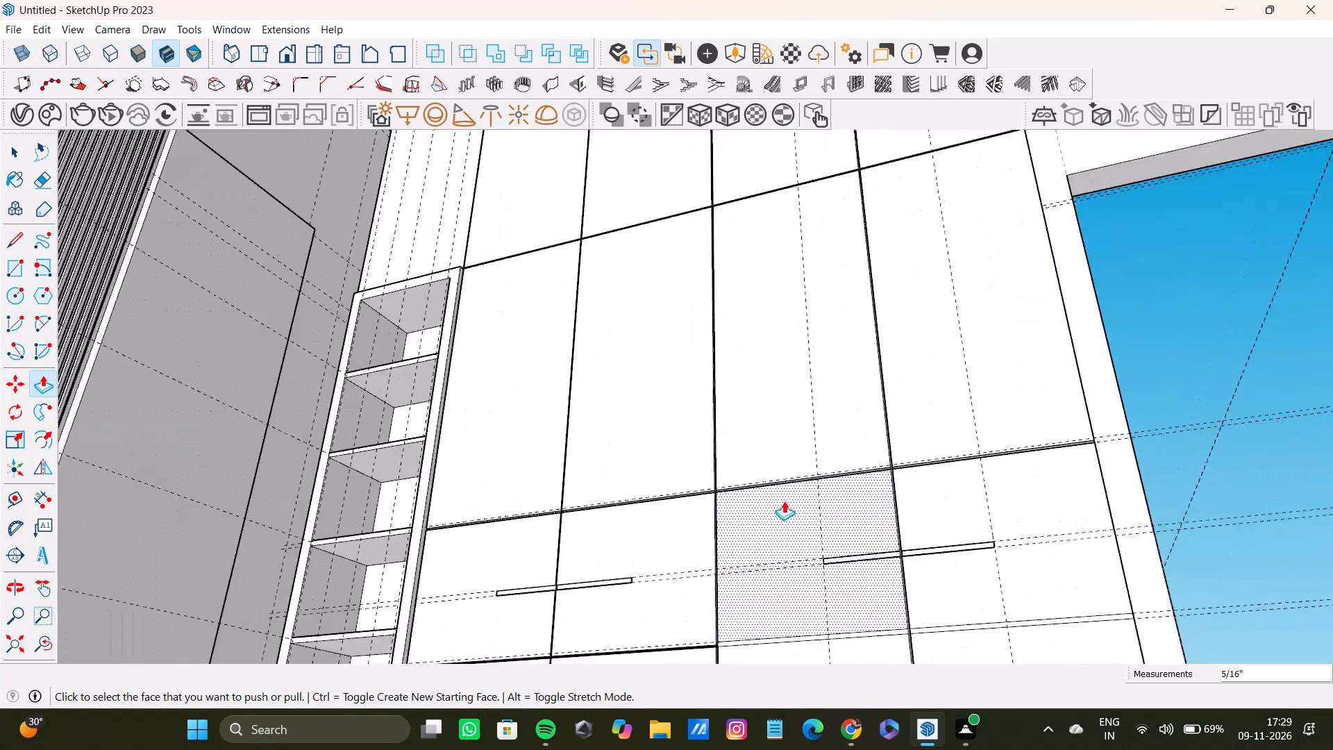
scroll(784, 501, up, 20)
scroll(784, 501, up, 3)
scroll(661, 506, down, 10)
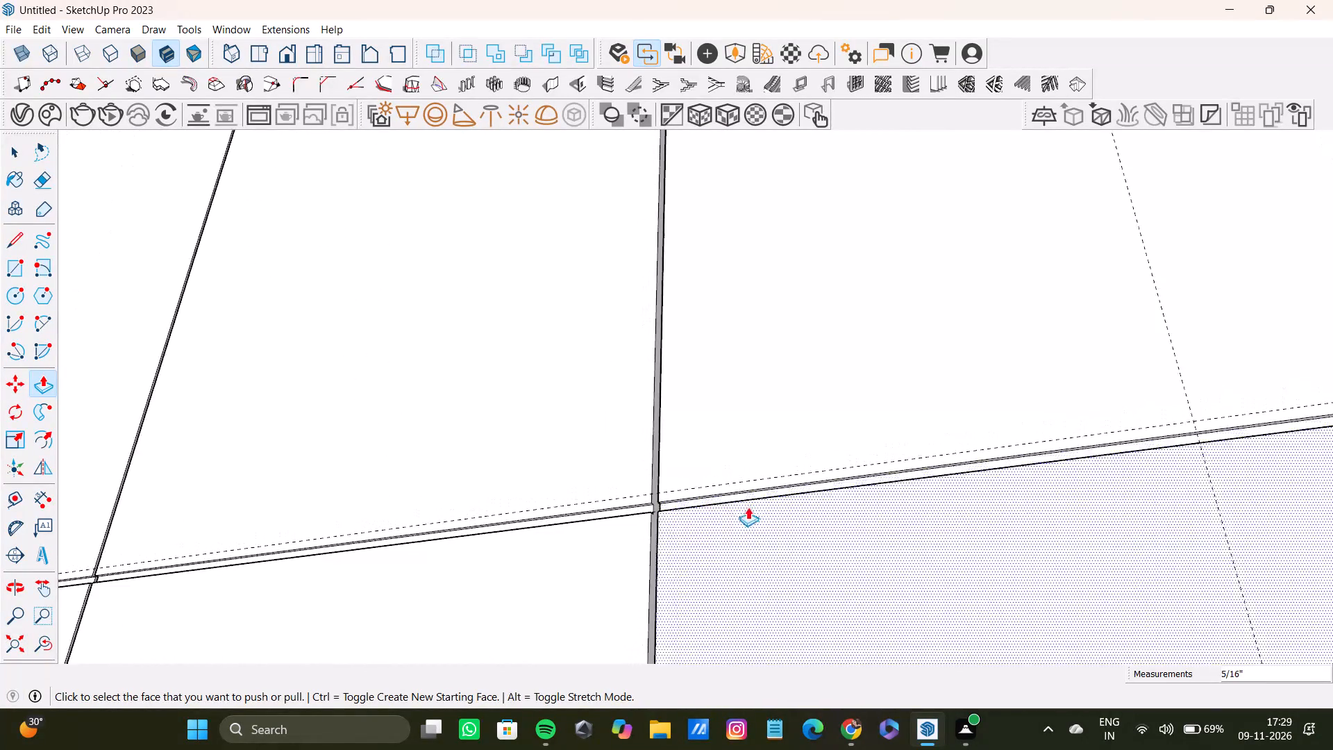
scroll(748, 507, down, 20)
scroll(748, 507, down, 10)
middle_drag(734, 439, 804, 575)
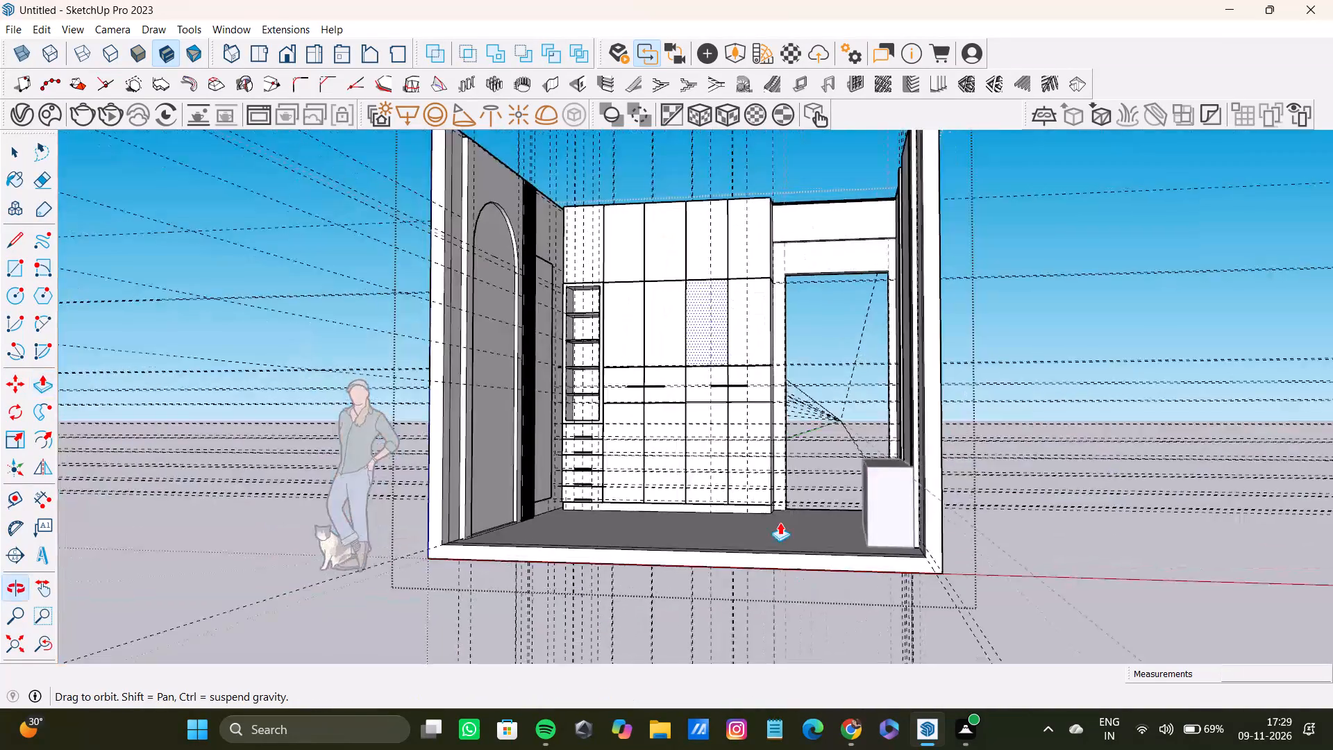
scroll(710, 436, up, 8)
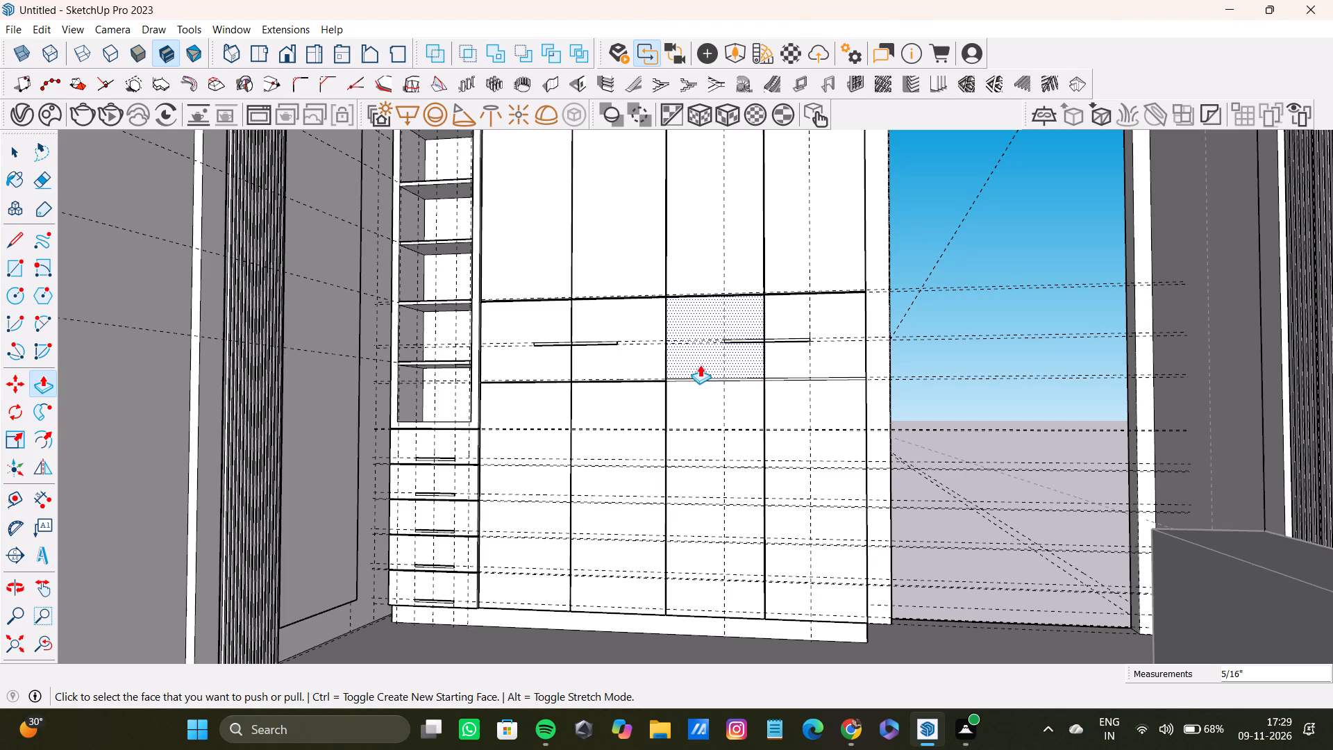
scroll(710, 292, up, 20)
scroll(710, 292, up, 1)
scroll(626, 306, down, 9)
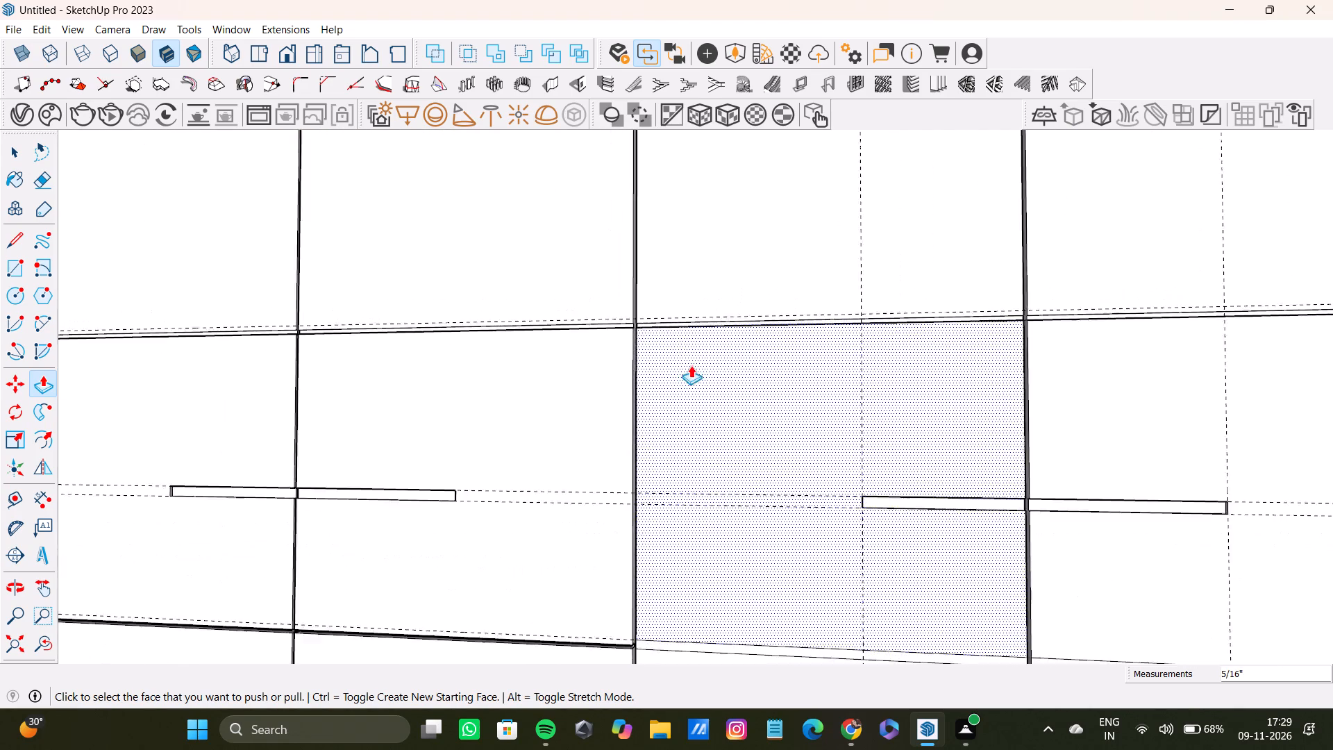
scroll(691, 365, down, 8)
middle_drag(701, 456, 703, 503)
scroll(697, 513, up, 15)
middle_drag(601, 560, 618, 506)
scroll(621, 530, up, 18)
drag(598, 555, 617, 525)
middle_drag(552, 549, 755, 503)
scroll(599, 518, up, 3)
drag(621, 539, 546, 547)
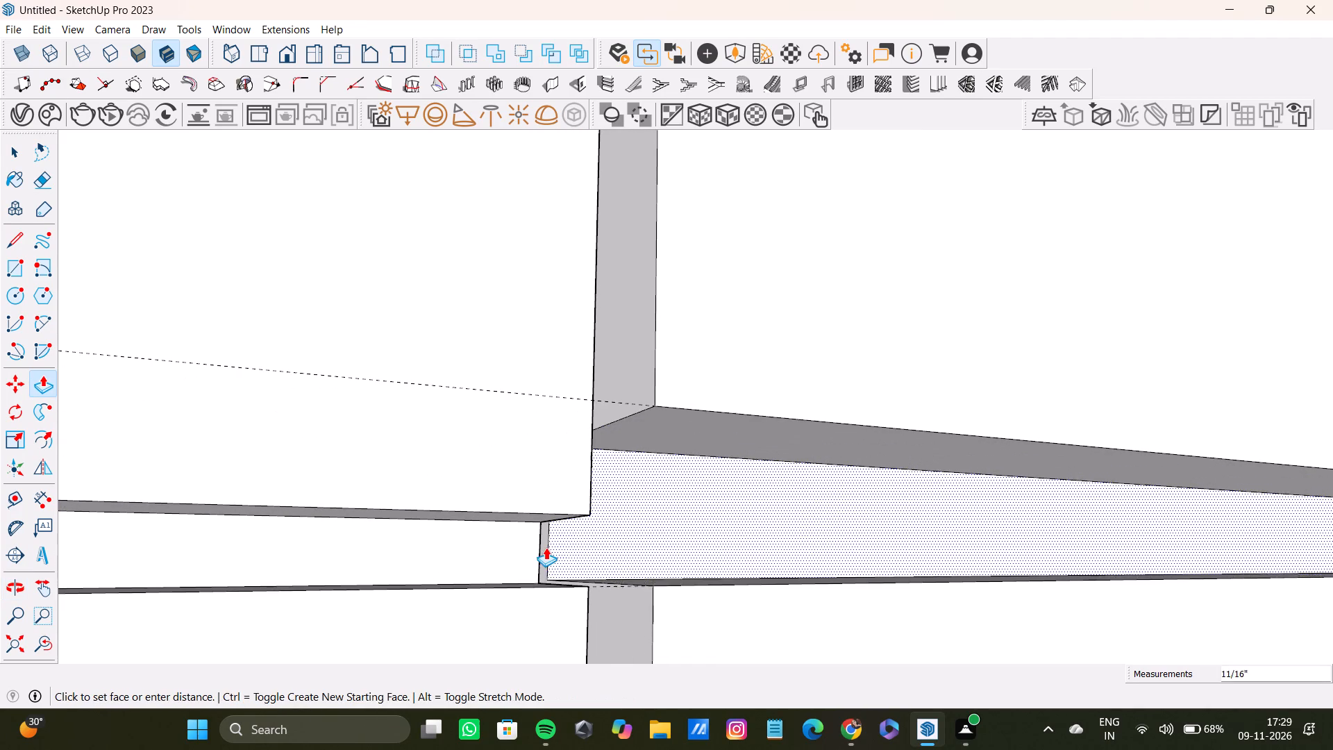
drag(546, 547, 535, 567)
Lower the upper face of the third door's recessed band 5/16", level with the second door's groove.
scroll(623, 512, down, 4)
middle_drag(623, 512, 622, 447)
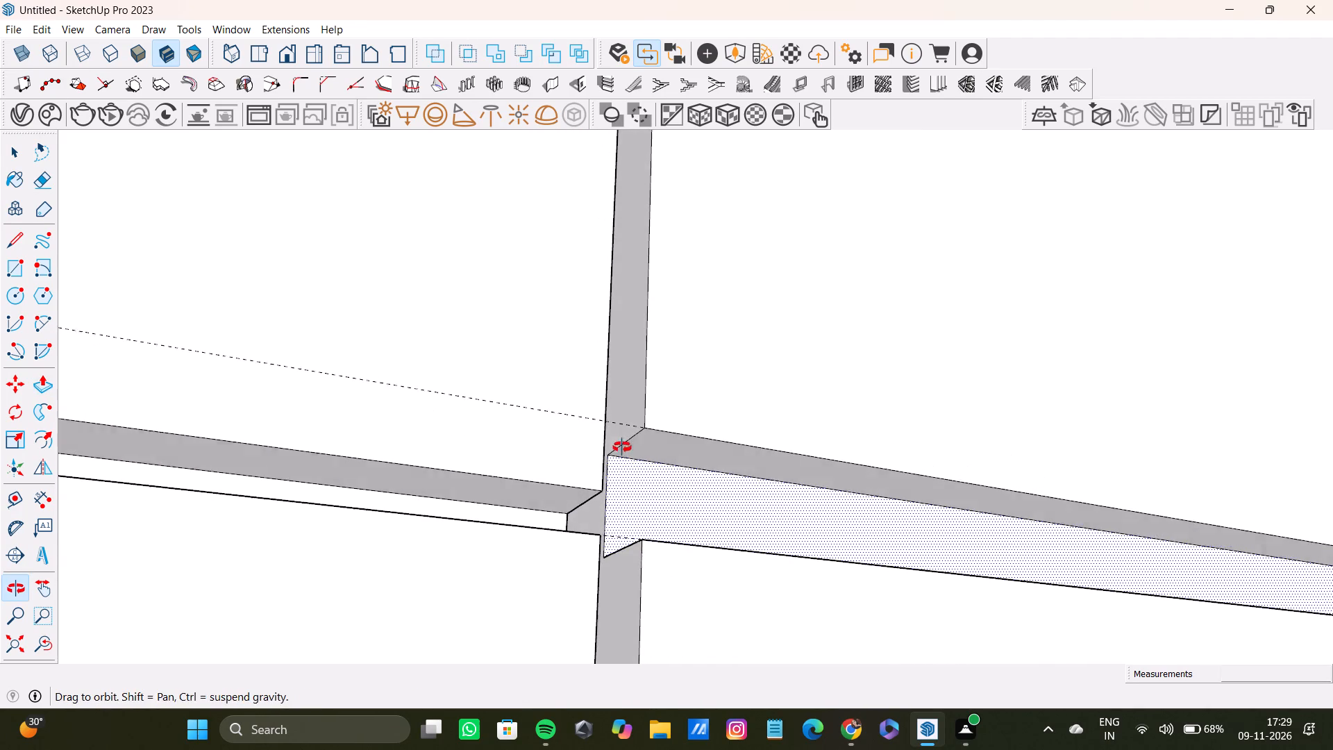
middle_drag(622, 447, 622, 444)
drag(636, 451, 577, 491)
Push/Pull the horizontal band below the handle inward on the fourth wardrobe door, nearest the doorway.
scroll(632, 490, down, 4)
middle_drag(633, 490, 431, 615)
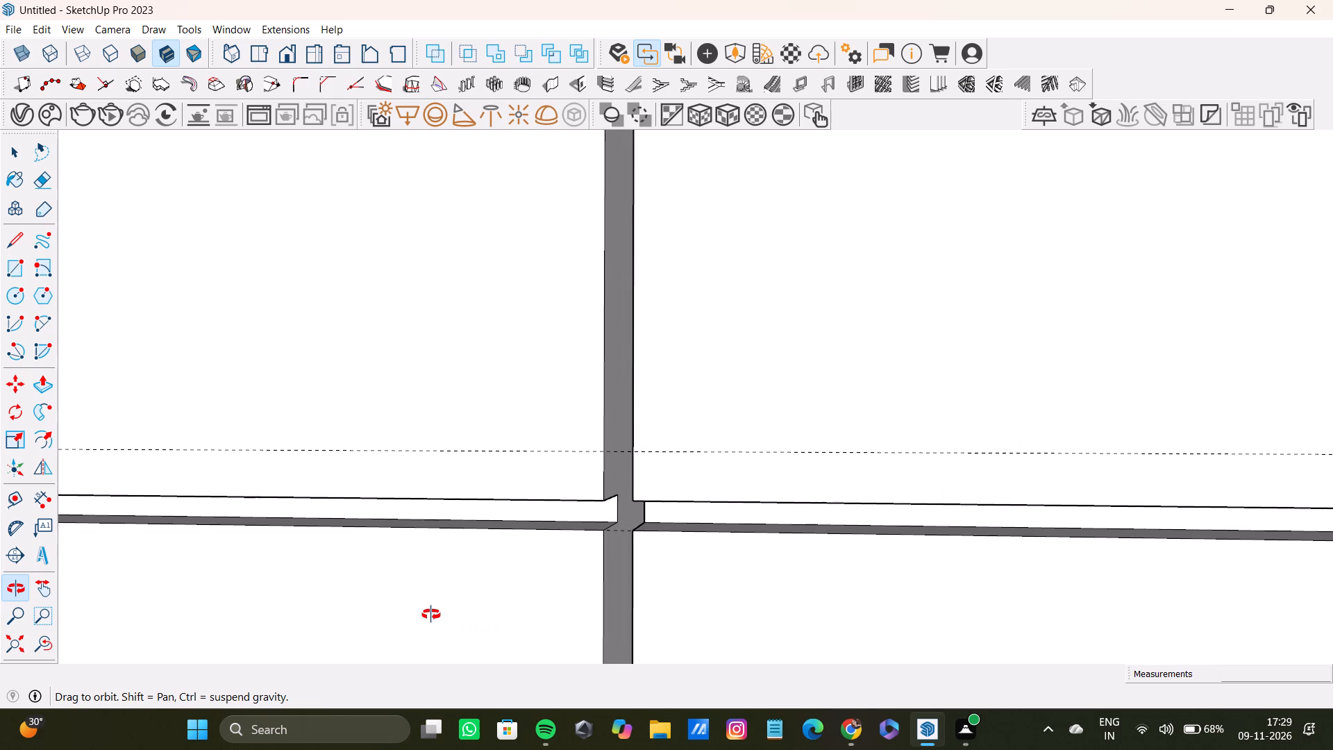
middle_drag(431, 615, 519, 455)
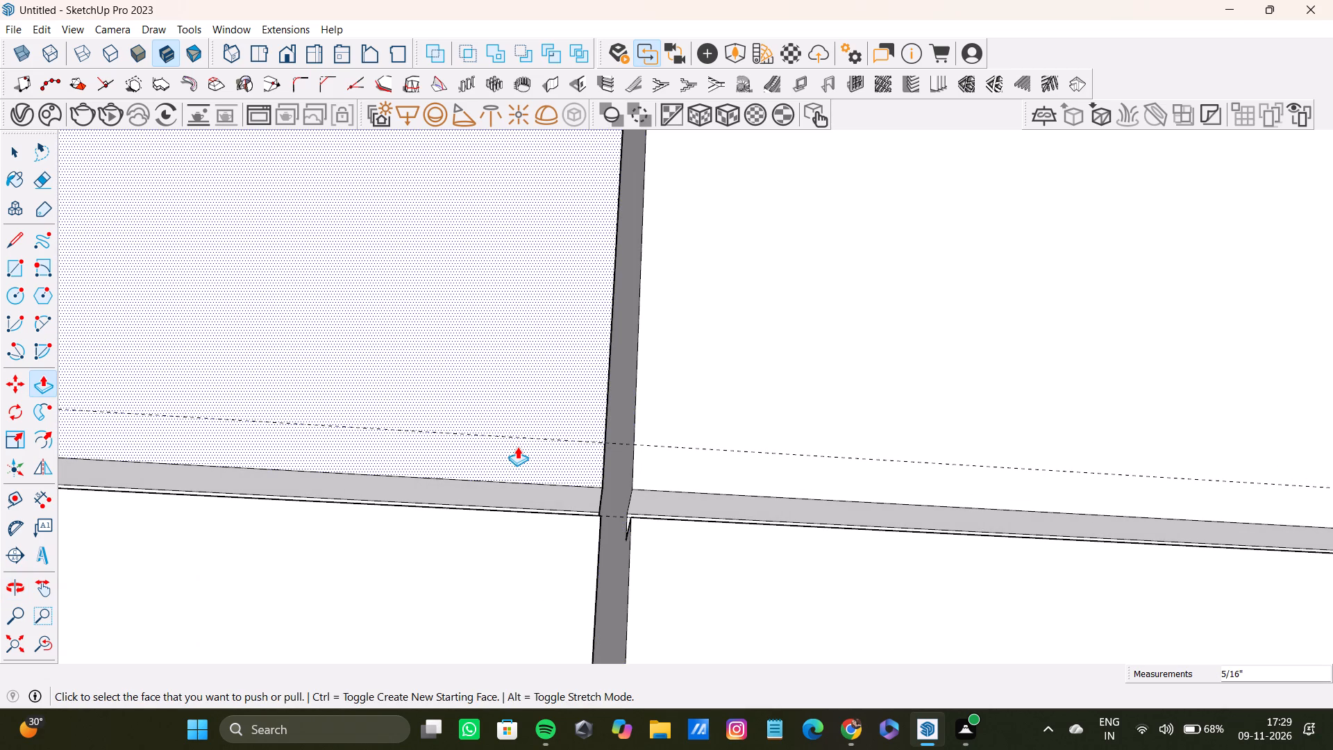
scroll(635, 453, down, 20)
scroll(635, 453, down, 5)
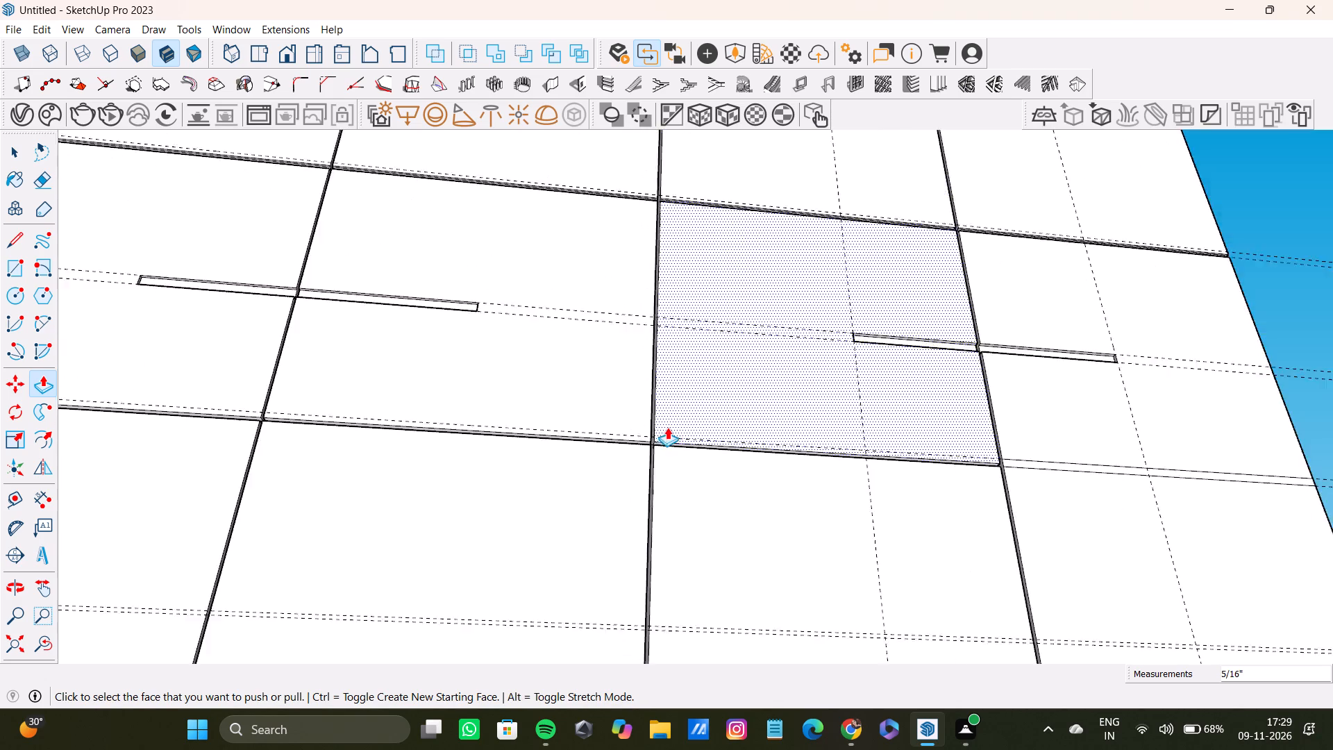
scroll(667, 427, down, 4)
middle_drag(670, 426, 659, 467)
scroll(841, 442, up, 20)
scroll(841, 442, up, 3)
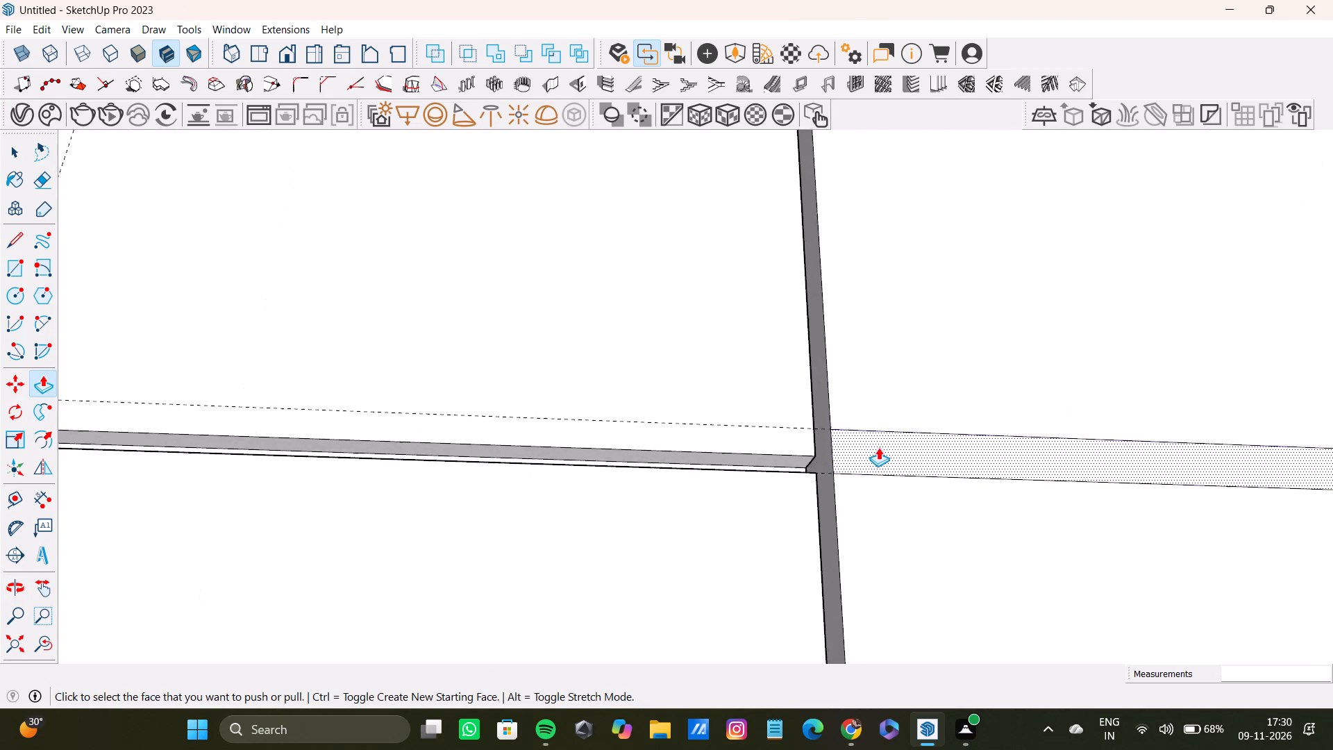
middle_drag(822, 451, 902, 553)
scroll(817, 490, up, 8)
drag(848, 466, 746, 480)
Lower the upper face of the fourth door's recessed band 5/16", level with the third door's groove.
scroll(855, 397, up, 4)
drag(846, 376, 789, 459)
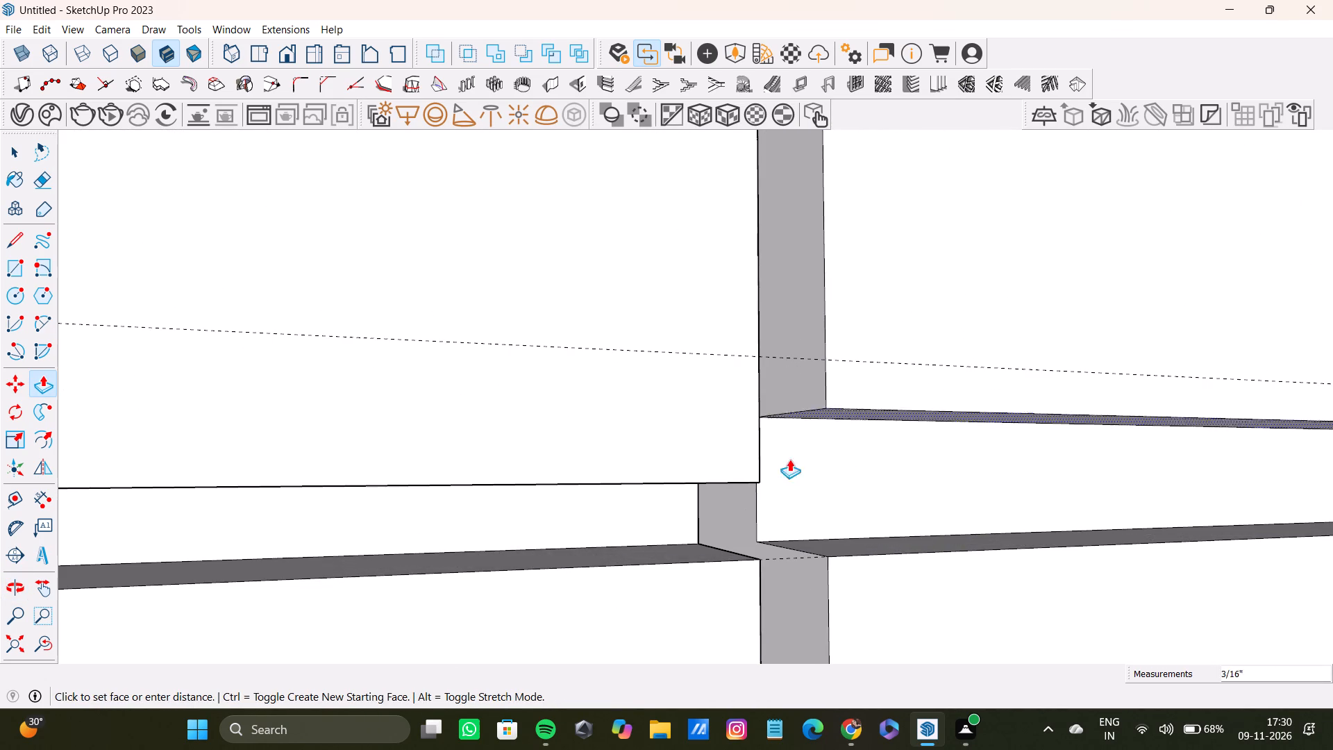
drag(789, 459, 748, 485)
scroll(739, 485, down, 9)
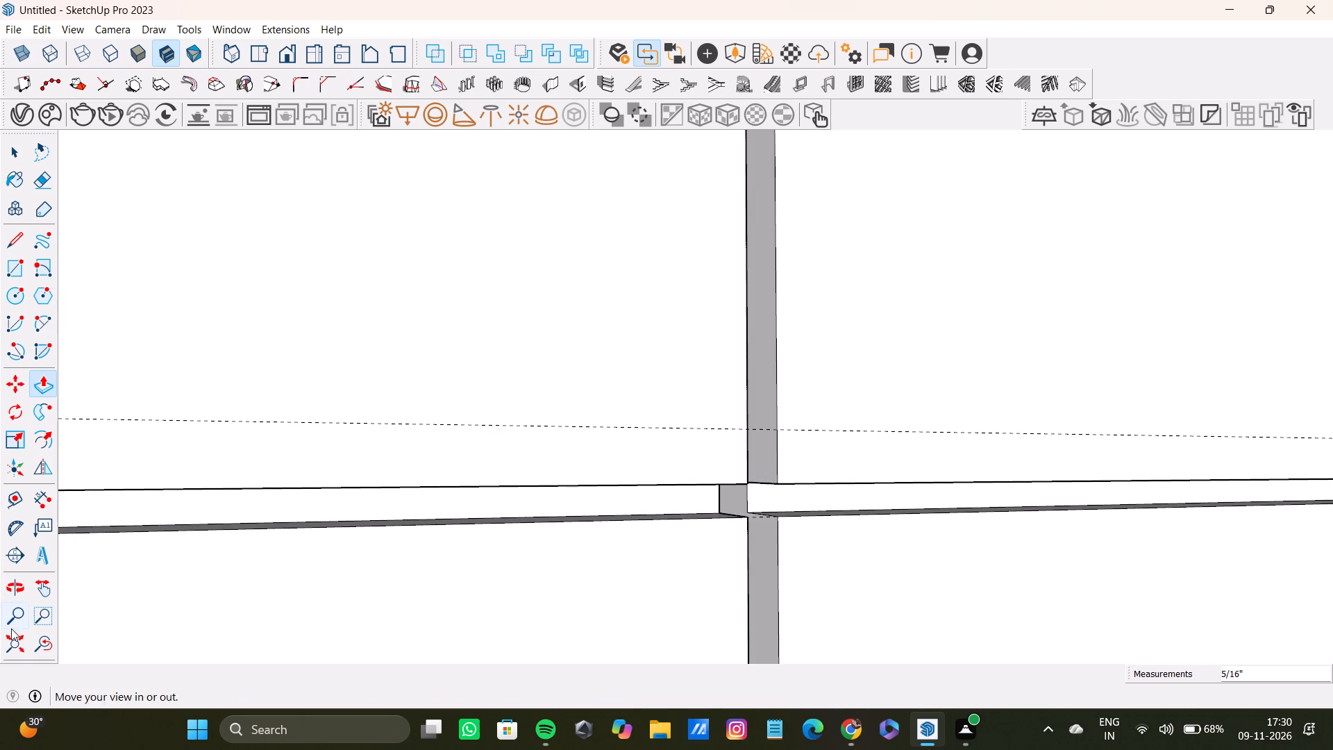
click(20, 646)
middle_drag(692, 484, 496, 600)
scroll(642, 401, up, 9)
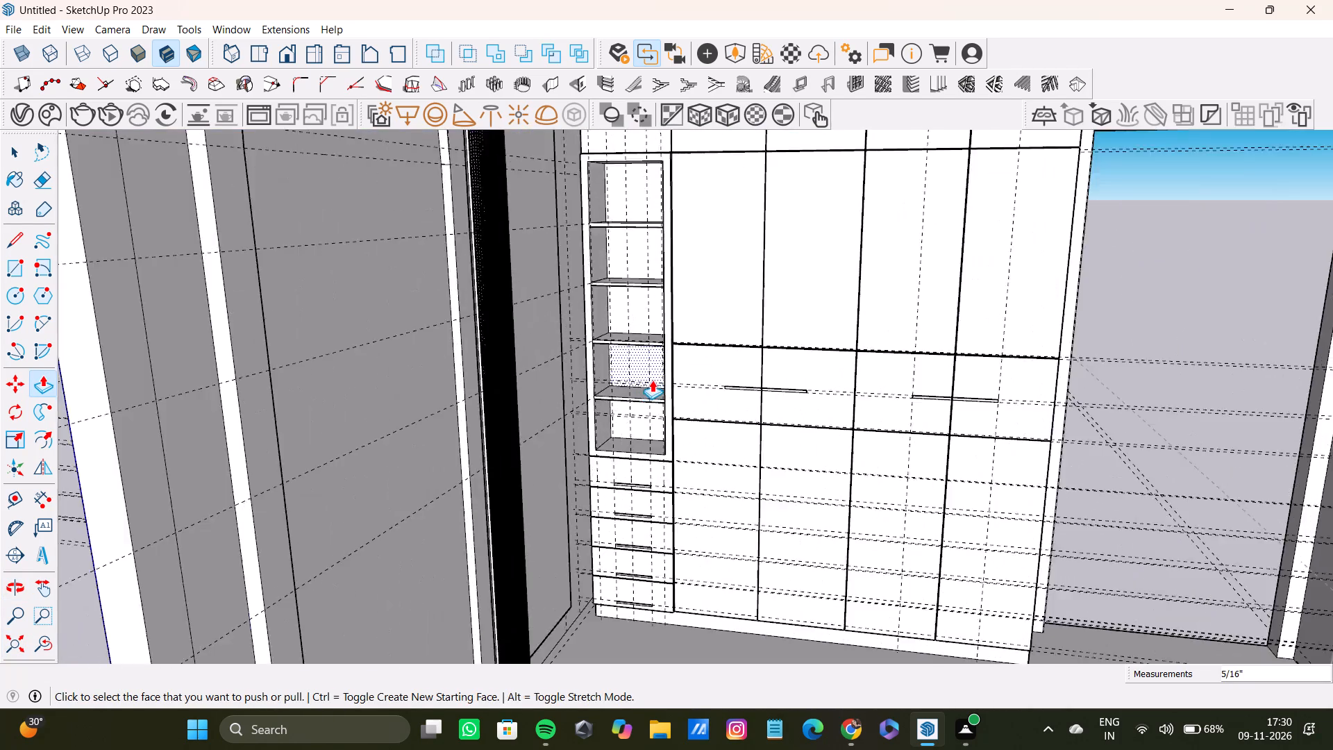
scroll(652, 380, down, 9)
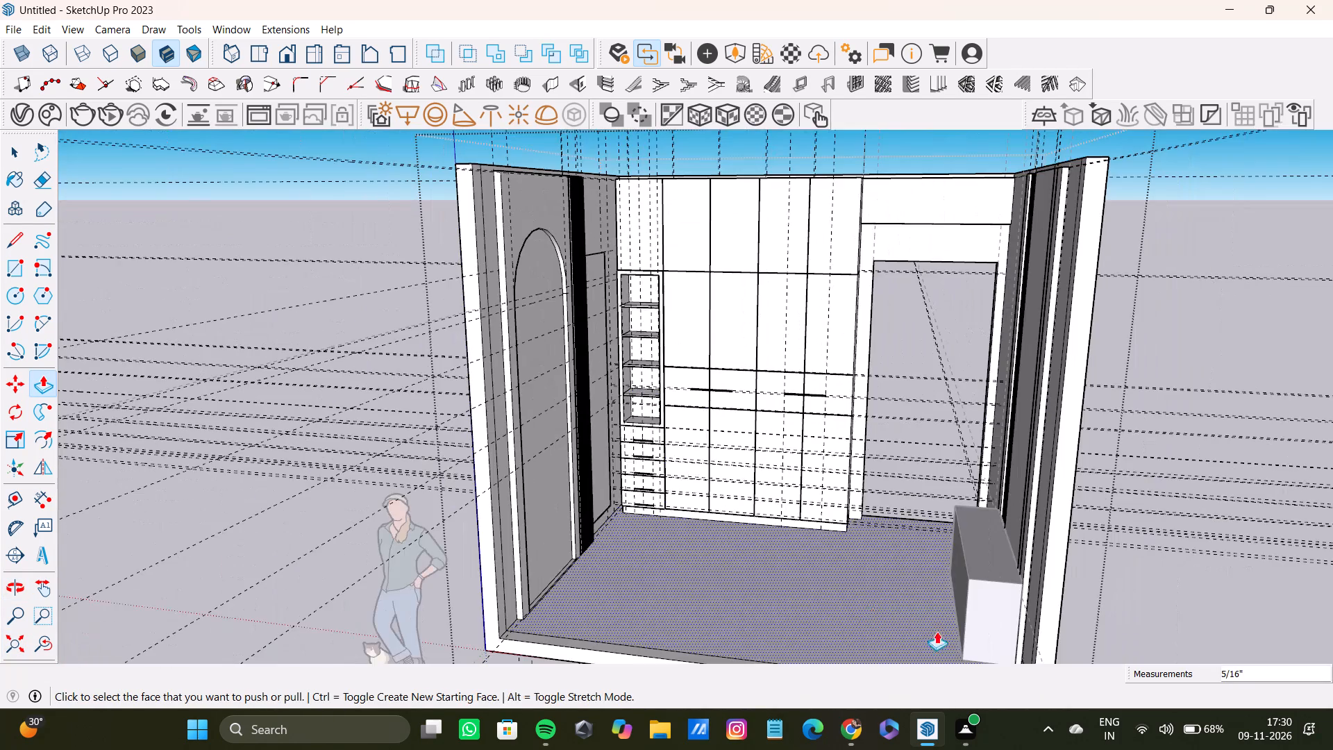
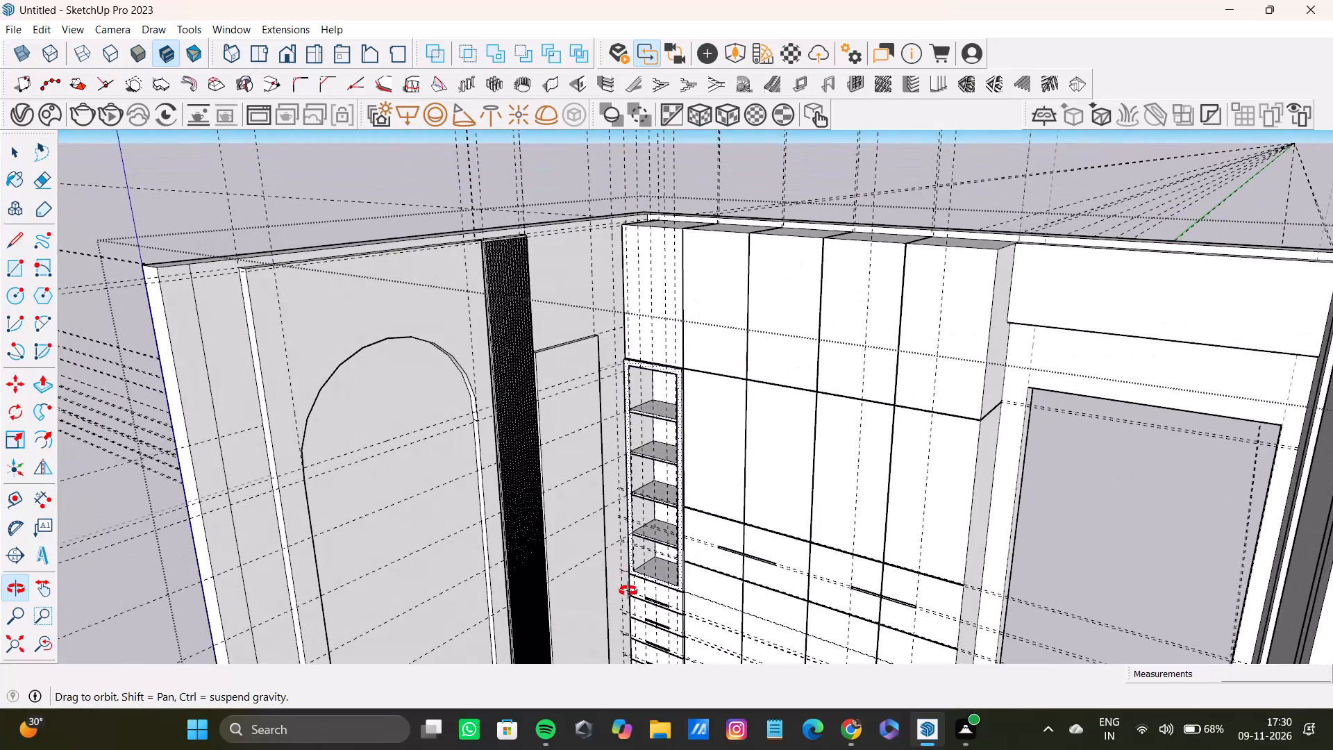
Select the arched wall panel's front face with its edges, adding its top face and both outer side faces.
scroll(614, 328, up, 3)
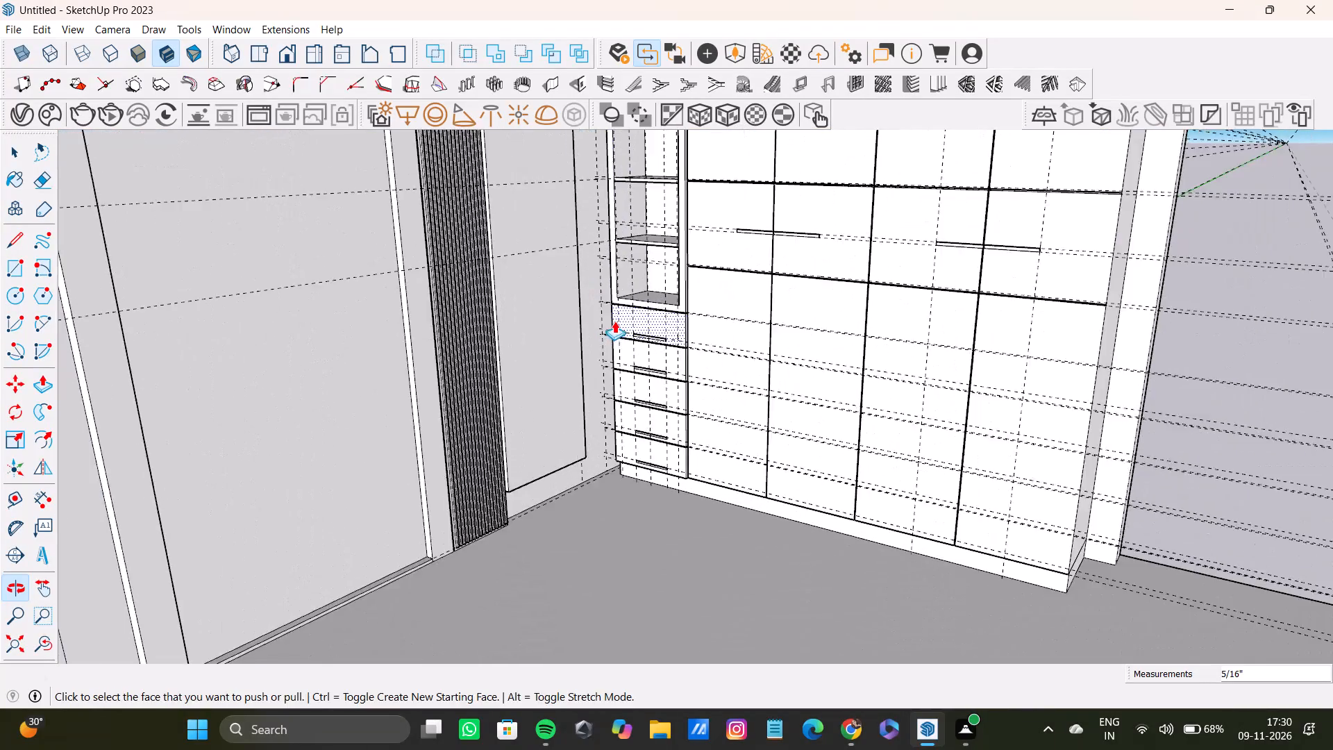
scroll(614, 321, up, 2)
shift+middle_drag(566, 334, 553, 504)
scroll(763, 297, up, 8)
shift+middle_drag(539, 317, 610, 485)
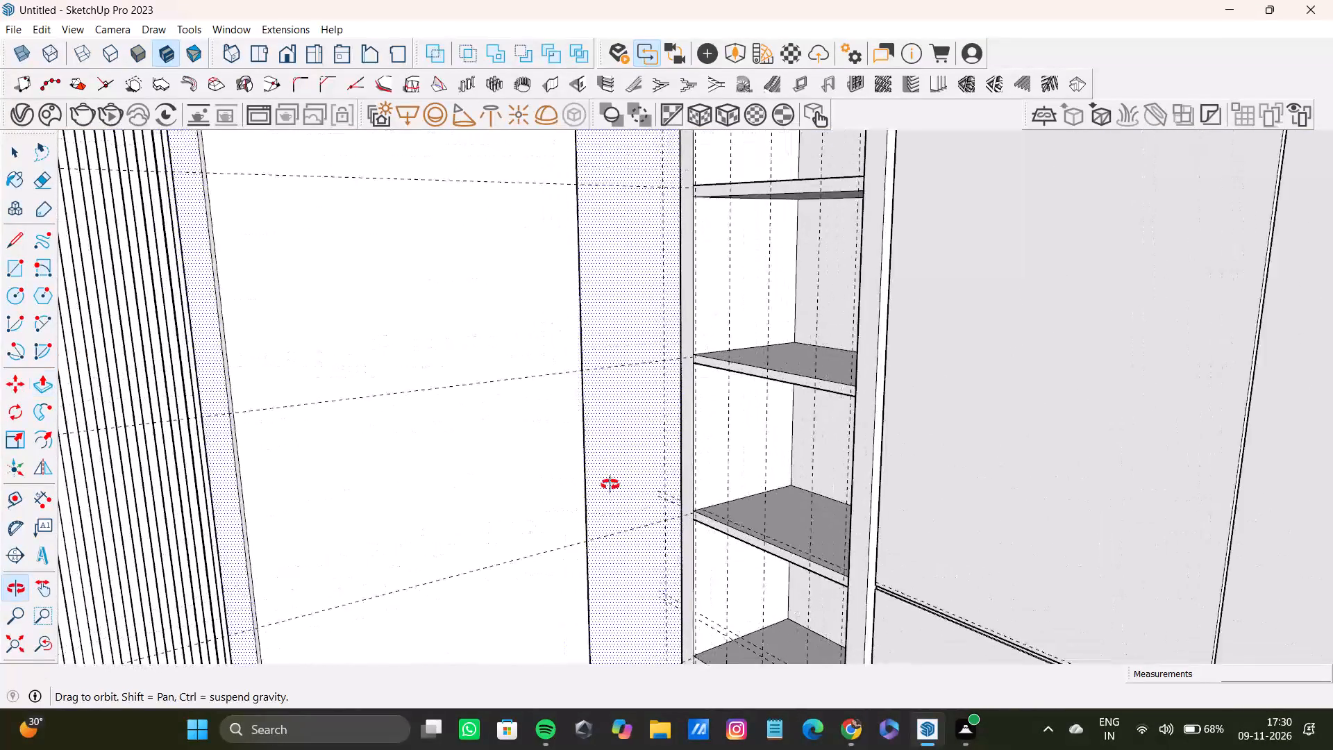
shift+middle_drag(610, 485, 527, 521)
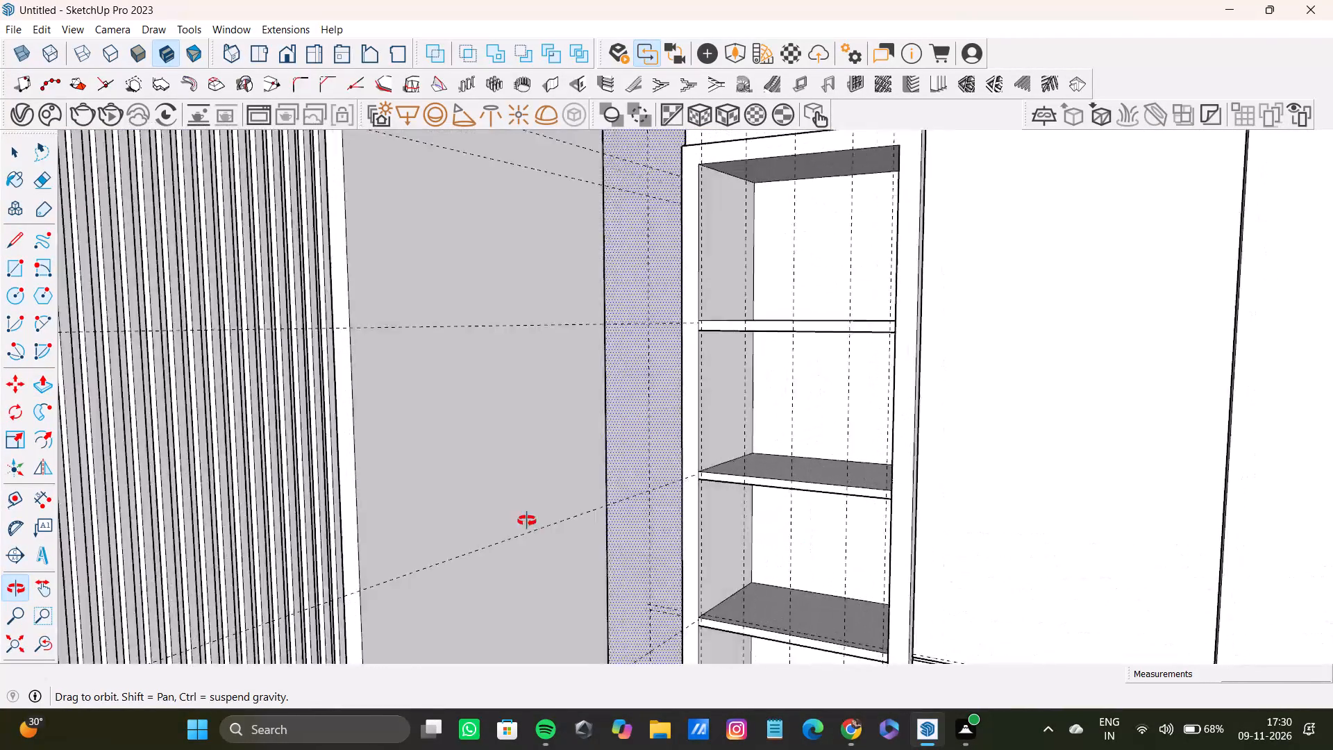
shift+middle_drag(527, 521, 526, 521)
scroll(530, 467, down, 5)
shift+middle_drag(523, 472, 1005, 611)
scroll(394, 464, down, 4)
middle_drag(401, 463, 840, 639)
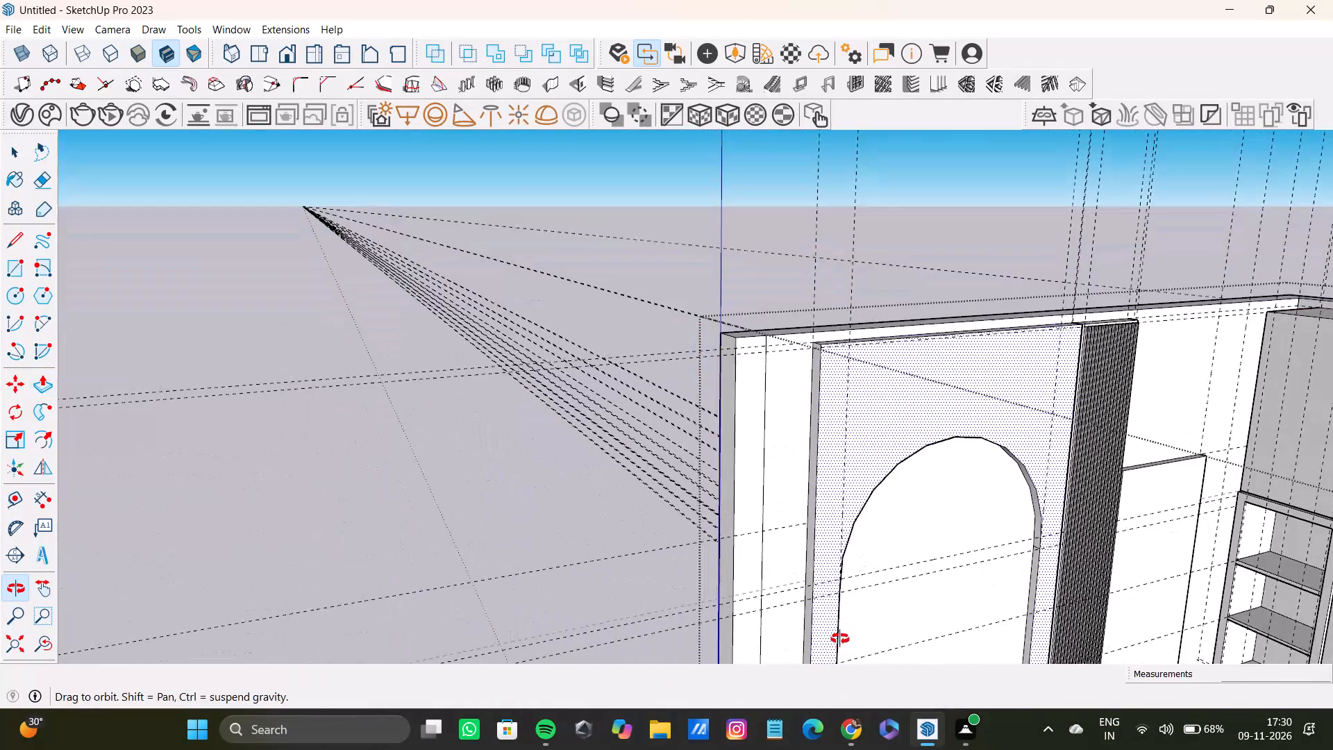
middle_drag(840, 639, 843, 635)
key(space)
double_click(860, 413)
shift+scroll(815, 390, up, 6)
middle_drag(821, 362, 839, 442)
shift+scroll(844, 297, up, 9)
shift+double_click(839, 303)
shift+double_click(778, 340)
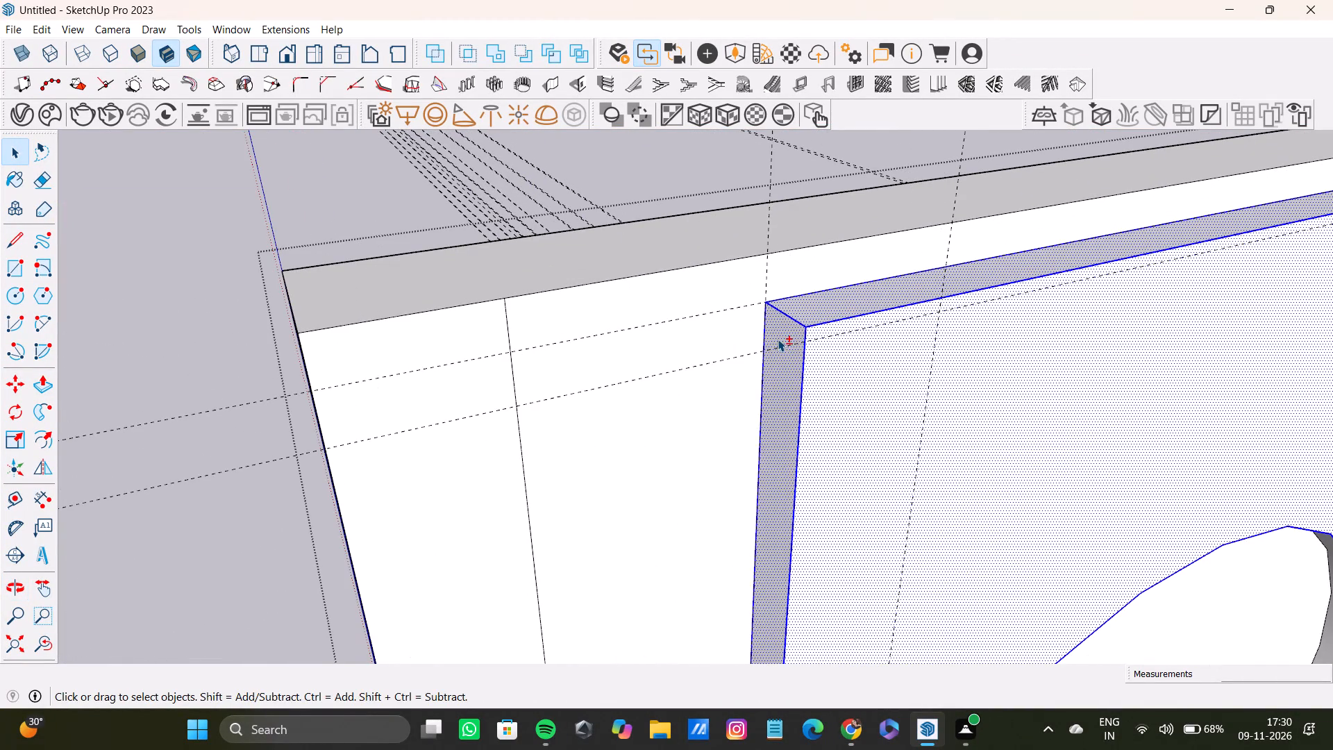
shift+scroll(778, 339, down, 9)
shift+middle_drag(825, 390, 591, 422)
shift+scroll(894, 426, down, 4)
middle_drag(887, 445, 676, 439)
scroll(980, 422, up, 5)
shift+middle_drag(982, 422, 817, 403)
scroll(967, 389, up, 18)
shift+middle_drag(934, 364, 919, 368)
shift+scroll(904, 362, up, 4)
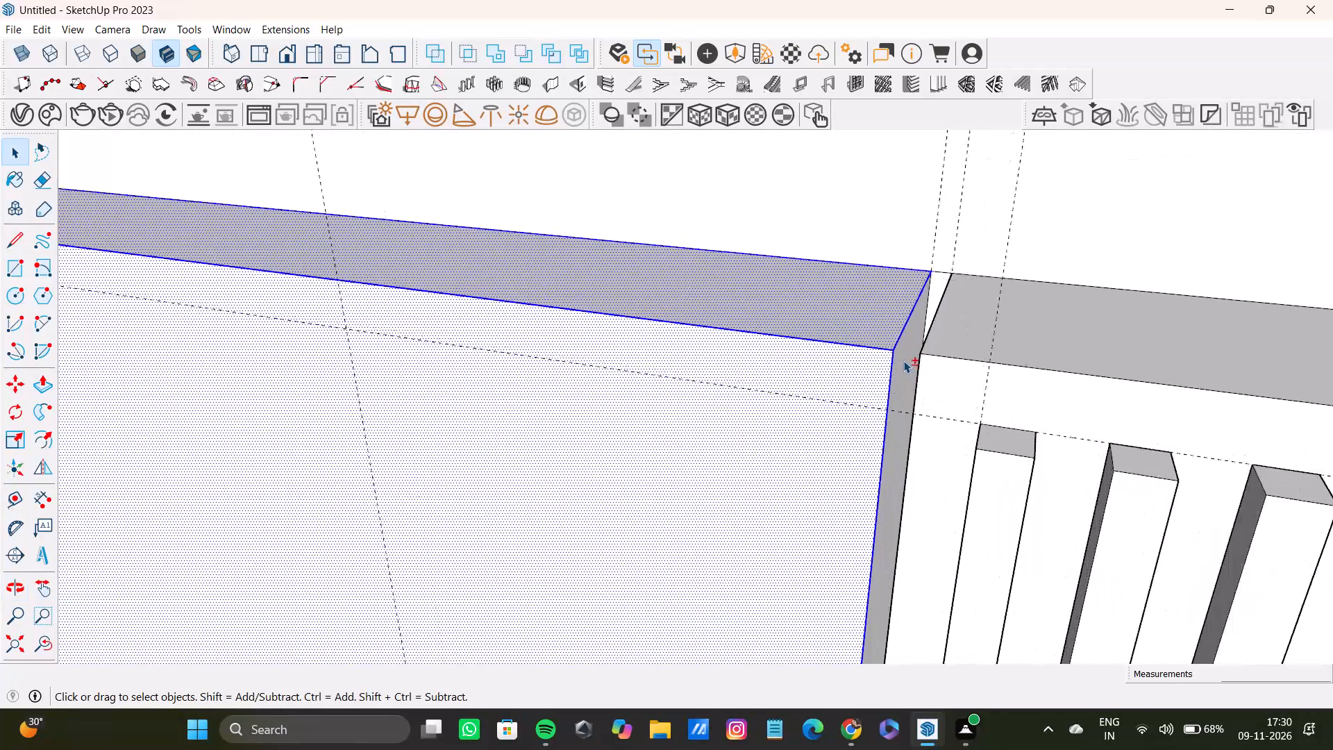
shift+double_click(903, 360)
Add the arched opening's inner faces to the selection: the curved reveal, both straight side reveals and the bottom ledge.
shift+scroll(848, 421, down, 20)
shift+scroll(848, 421, down, 2)
shift+middle_drag(798, 459, 972, 288)
middle_drag(780, 443, 955, 222)
shift+scroll(508, 447, up, 5)
shift+middle_drag(495, 453, 478, 292)
shift+scroll(492, 368, up, 4)
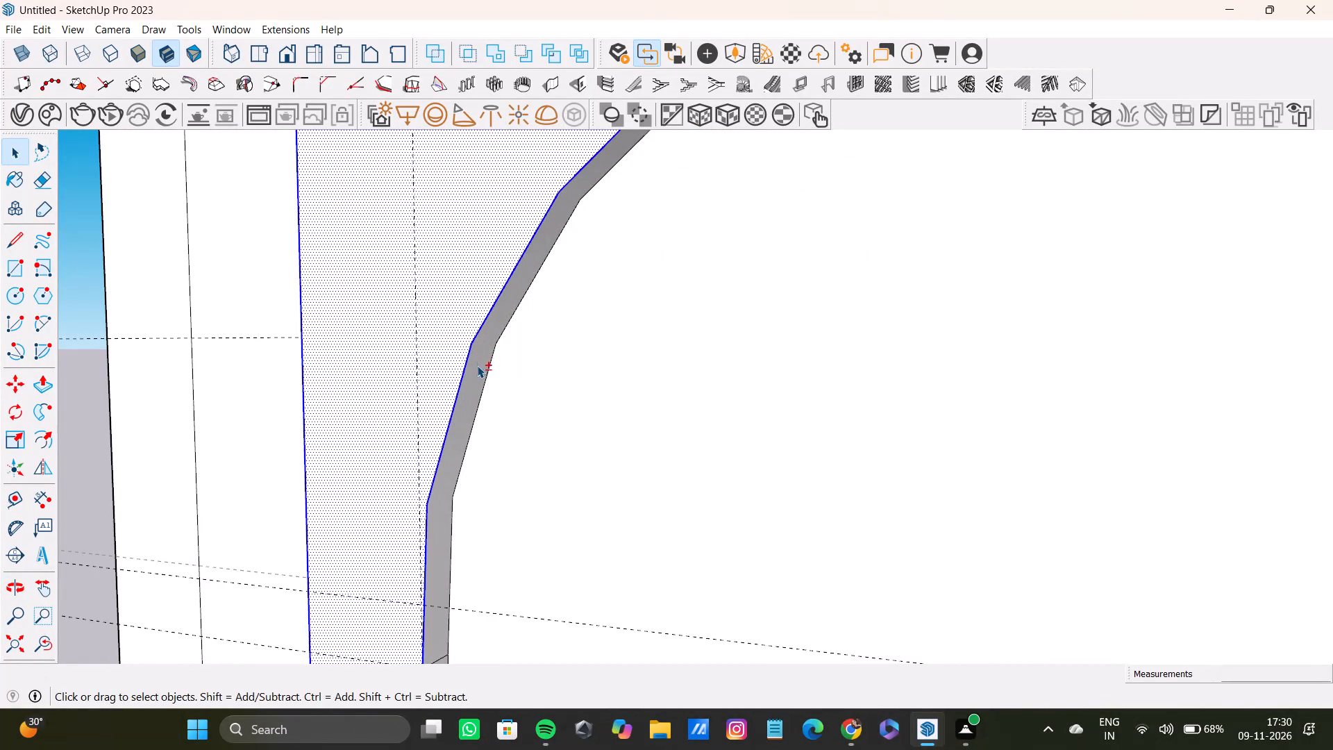
shift+double_click(477, 365)
shift+scroll(487, 368, down, 10)
shift+middle_drag(508, 390, 843, 247)
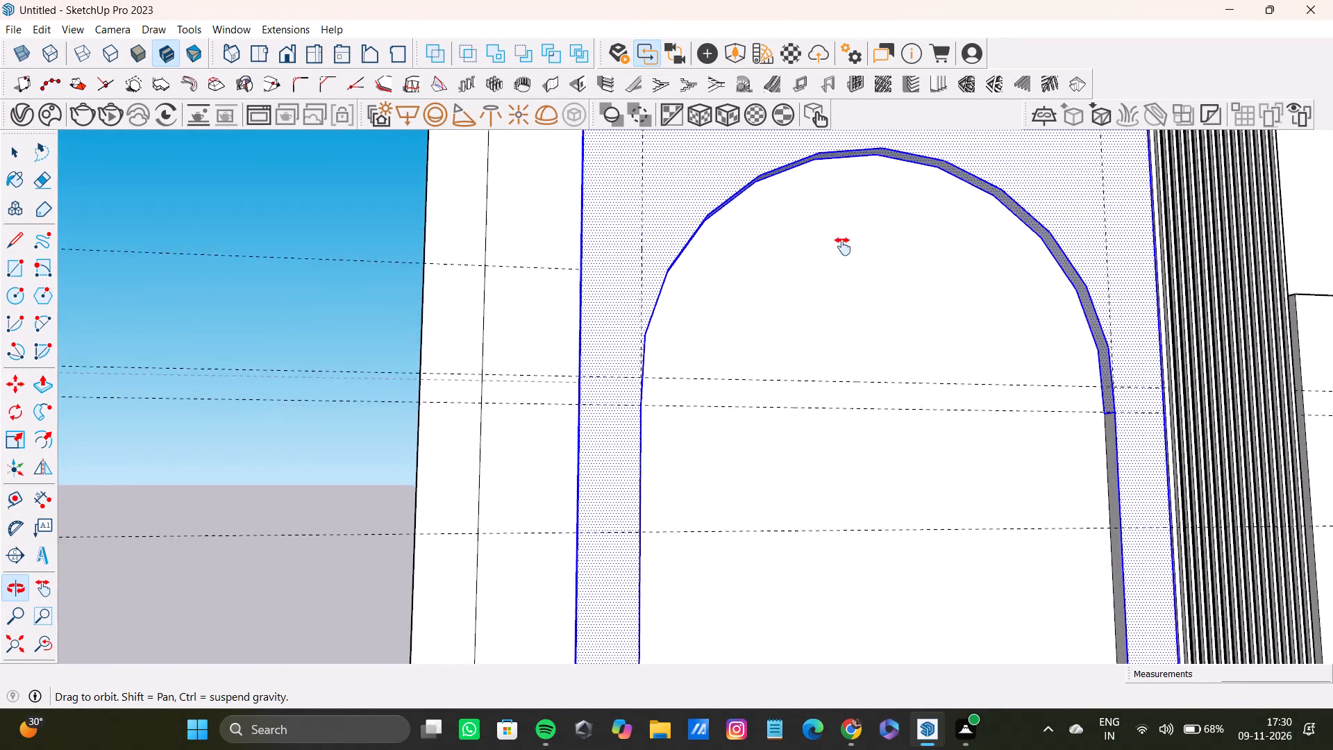
shift+middle_drag(843, 247, 617, 269)
shift+scroll(635, 314, up, 9)
shift+double_click(648, 359)
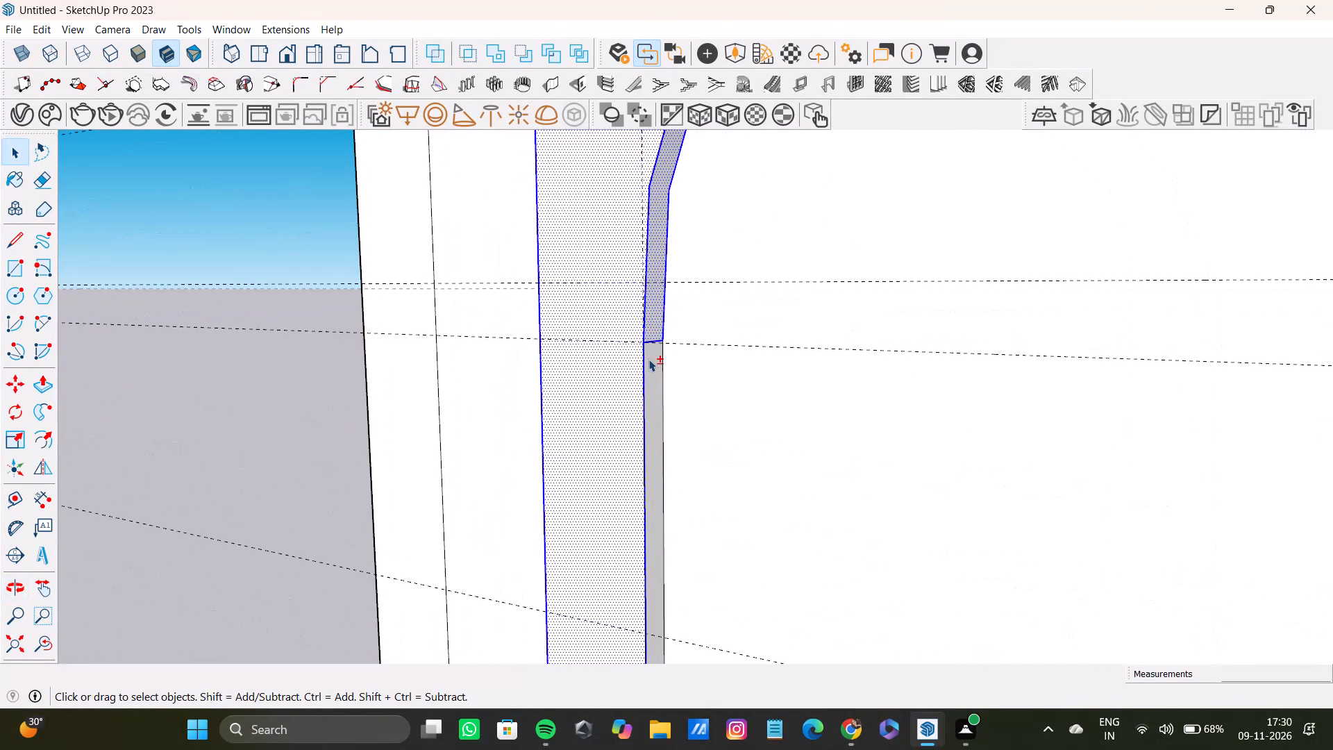
shift+scroll(637, 364, down, 8)
middle_drag(627, 406, 688, 486)
scroll(784, 431, up, 1)
middle_drag(784, 431, 990, 474)
shift+scroll(957, 359, up, 9)
shift+double_click(794, 298)
shift+scroll(789, 317, down, 13)
shift+middle_drag(788, 449, 768, 355)
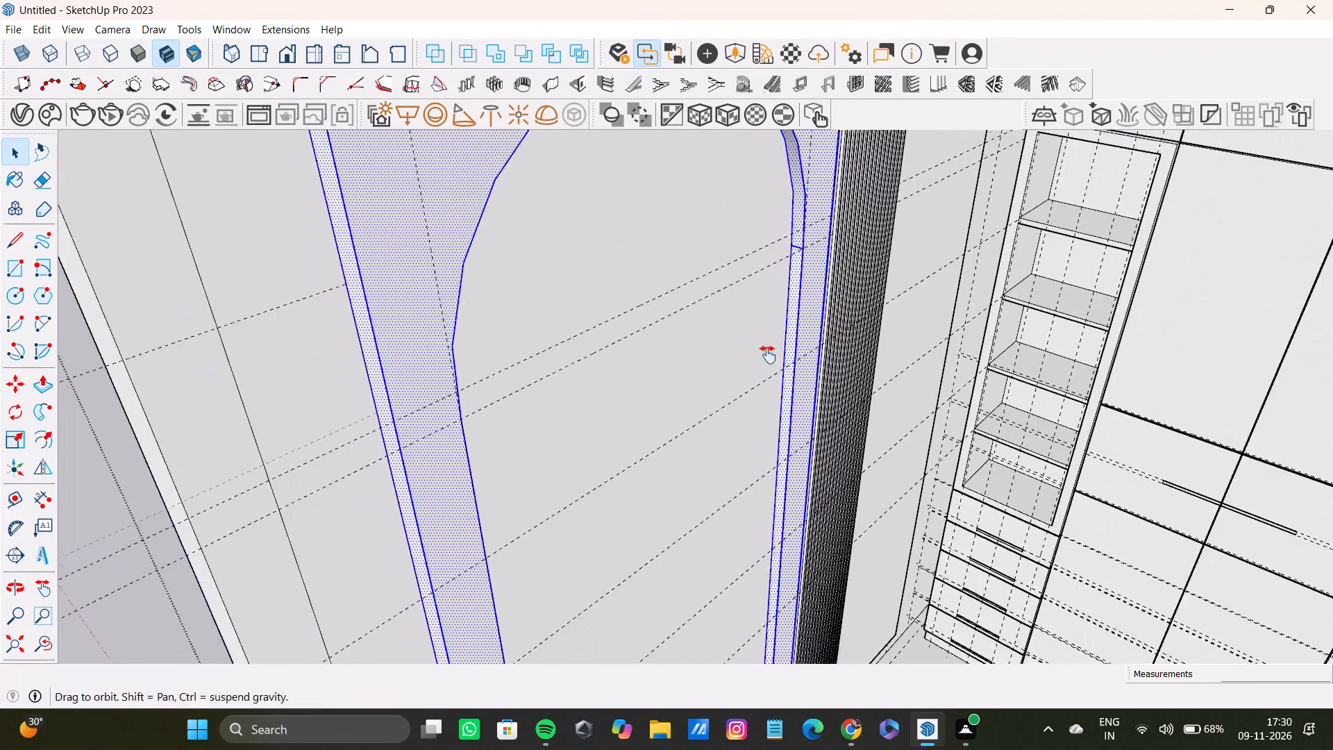
shift+middle_drag(768, 355, 764, 320)
shift+middle_drag(728, 478, 671, 142)
shift+middle_drag(662, 306, 678, 152)
shift+scroll(671, 341, up, 12)
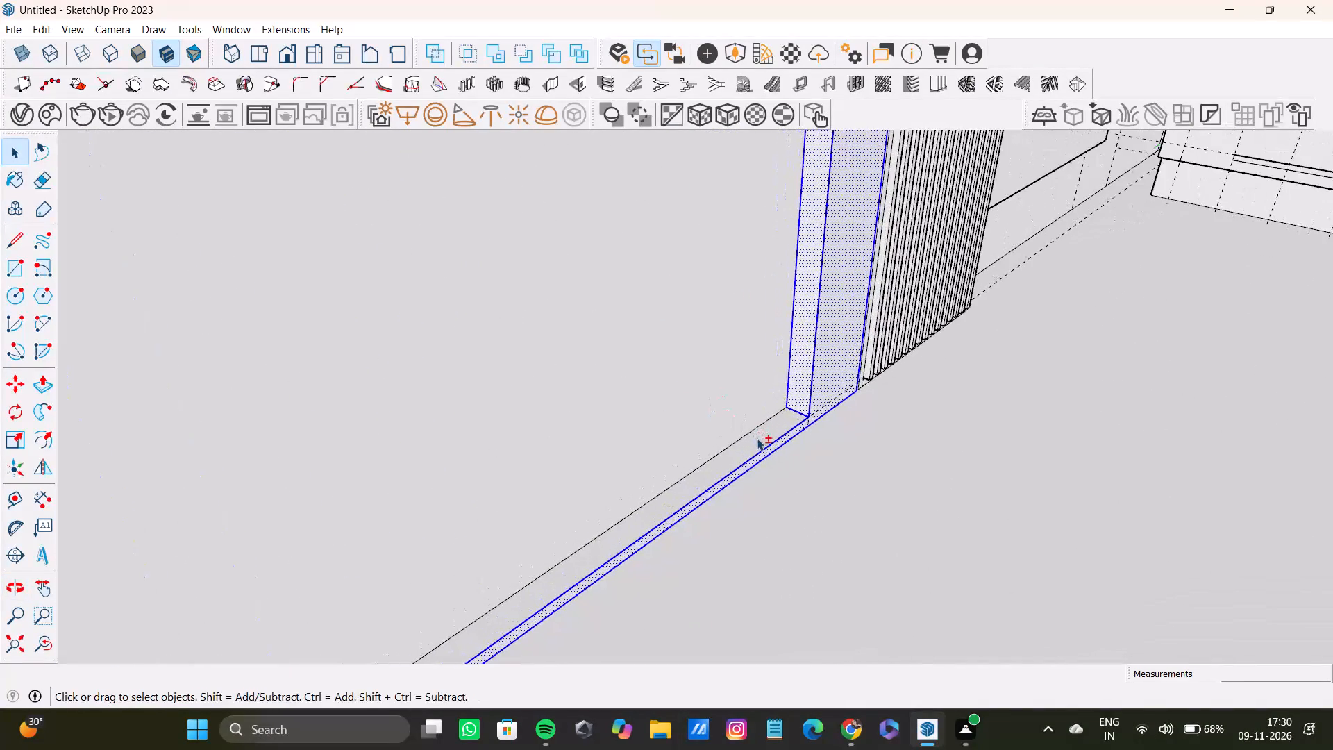
shift+double_click(757, 438)
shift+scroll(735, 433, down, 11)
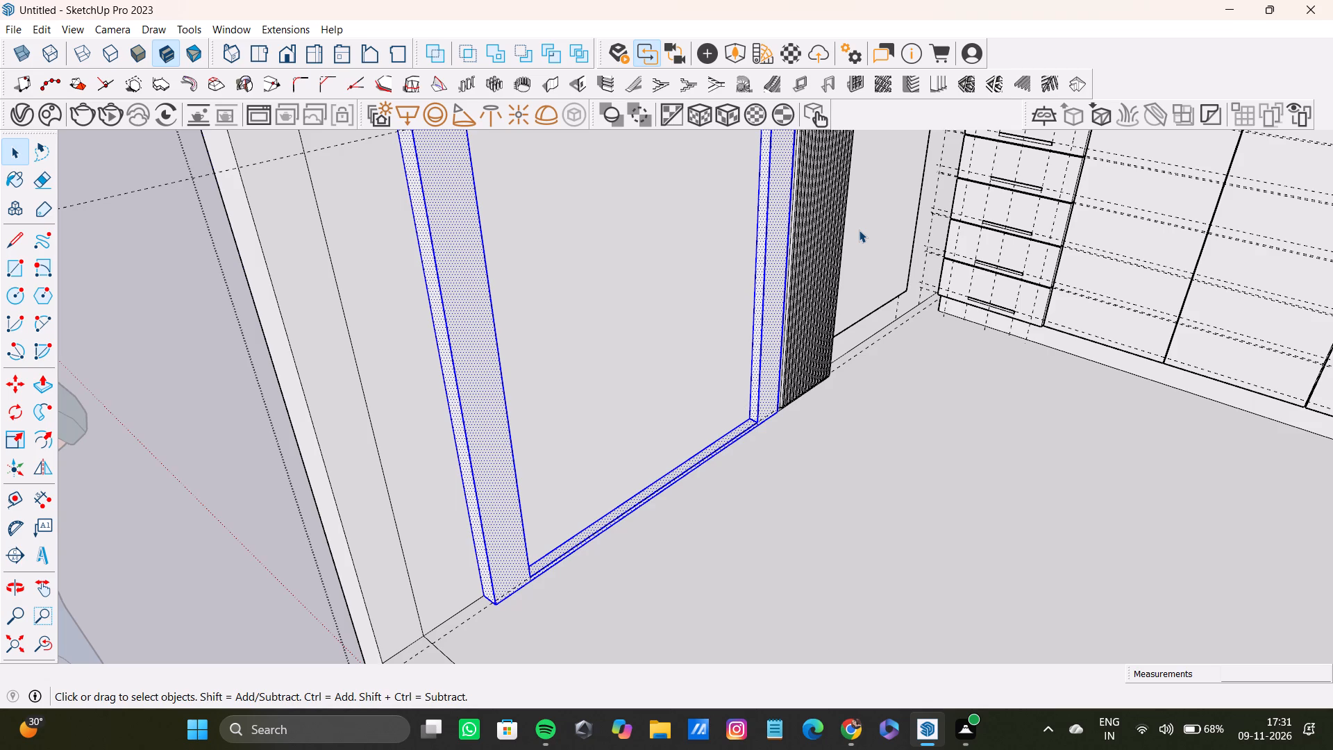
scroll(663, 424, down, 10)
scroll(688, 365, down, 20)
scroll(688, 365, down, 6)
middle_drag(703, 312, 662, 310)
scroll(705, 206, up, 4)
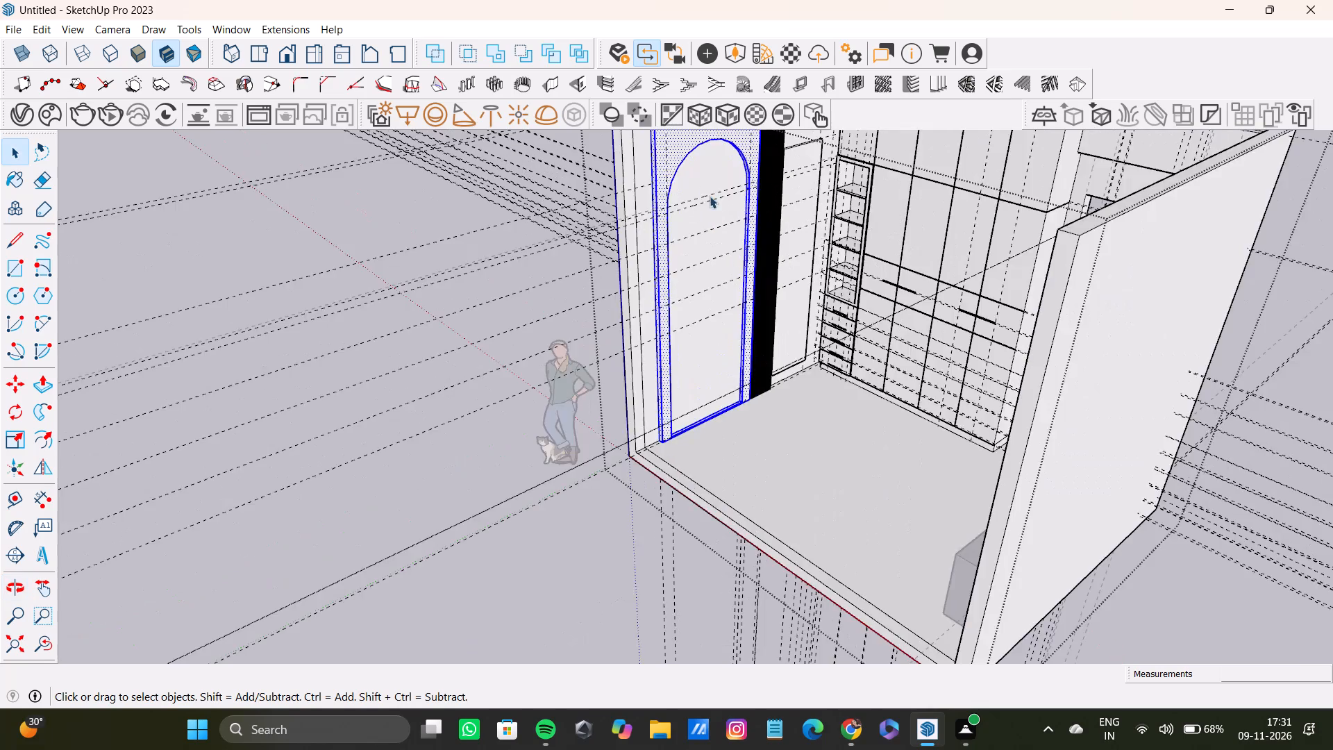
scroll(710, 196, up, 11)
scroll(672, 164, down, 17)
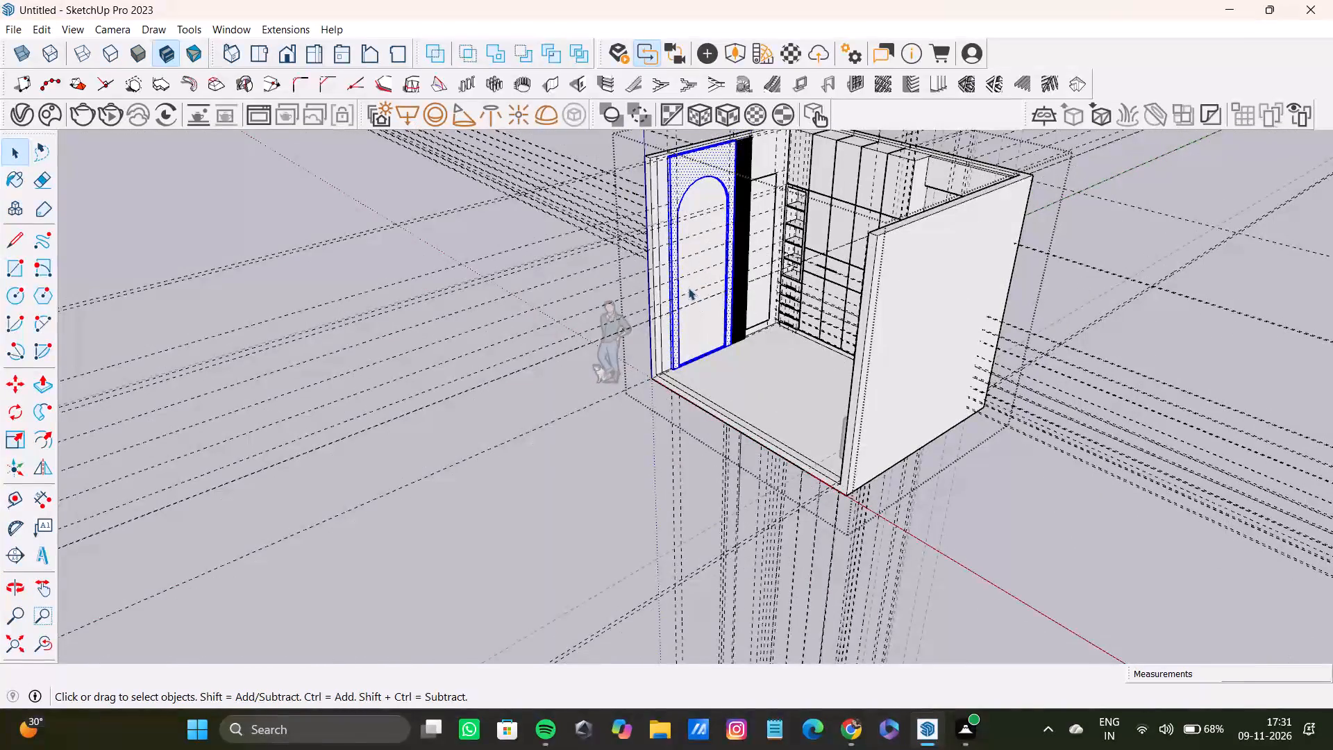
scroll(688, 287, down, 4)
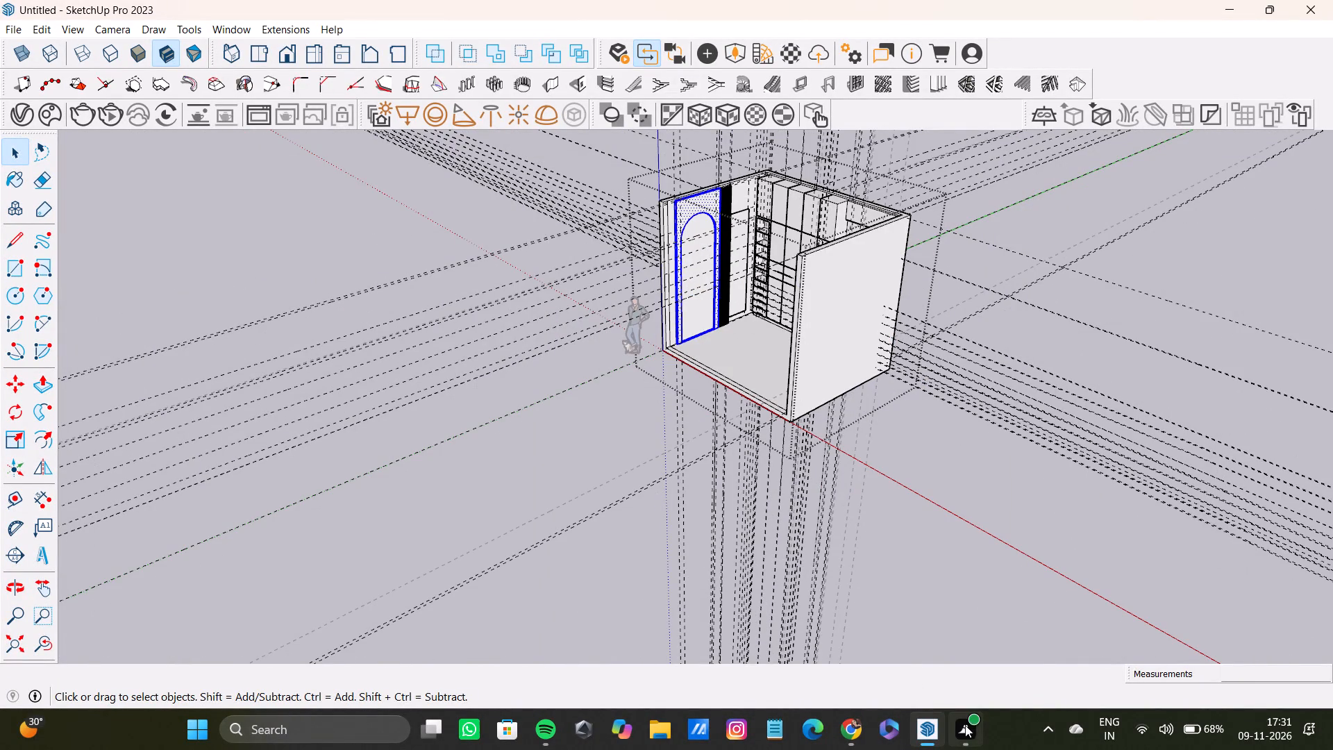
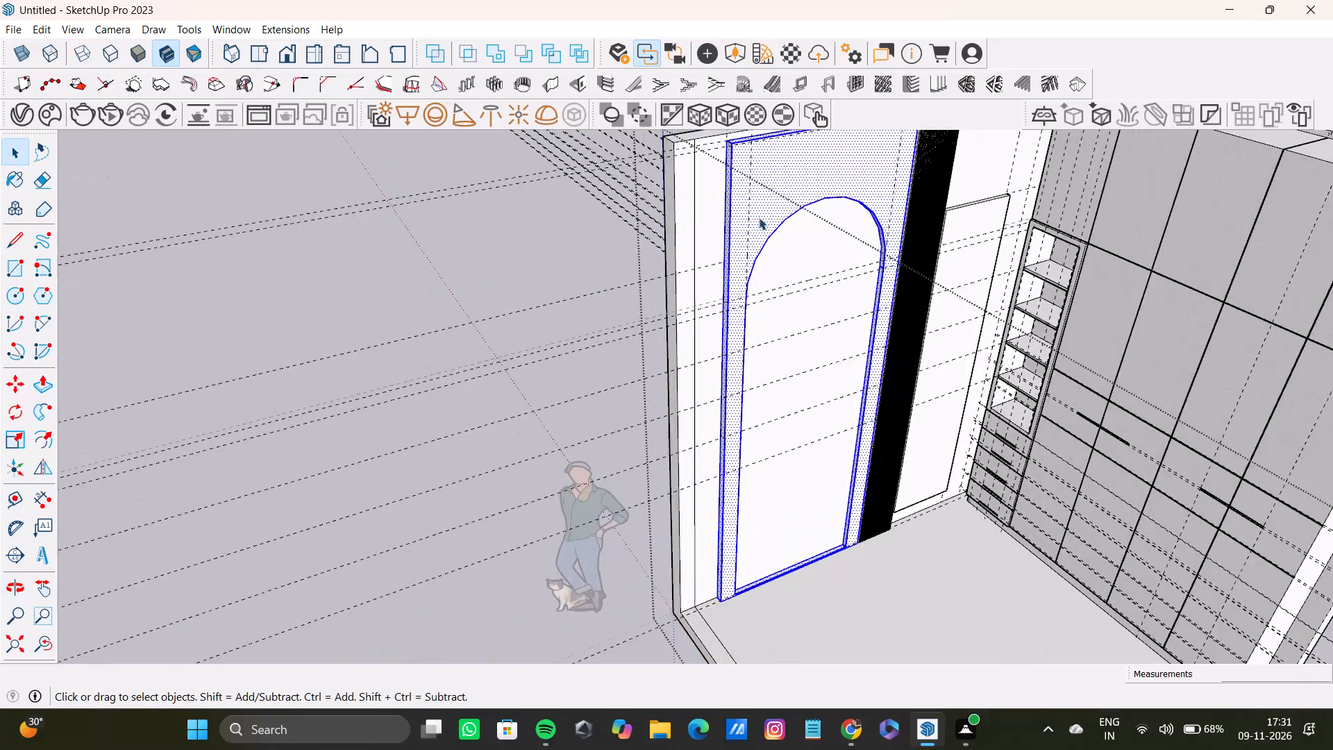
Group the selected faces and edges of the arched wall panel and clear the selection.
right_click(757, 191)
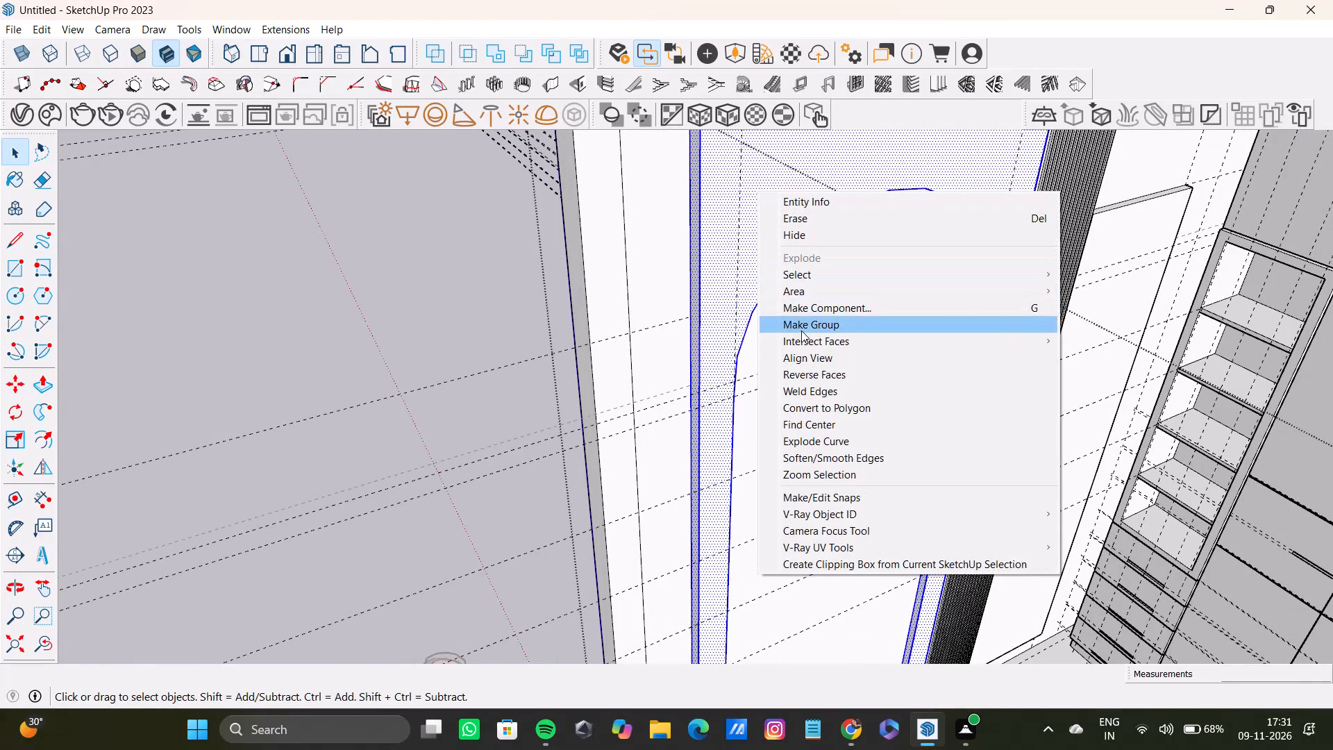
click(801, 331)
scroll(792, 342, down, 13)
scroll(792, 342, up, 1)
middle_drag(792, 342, 872, 350)
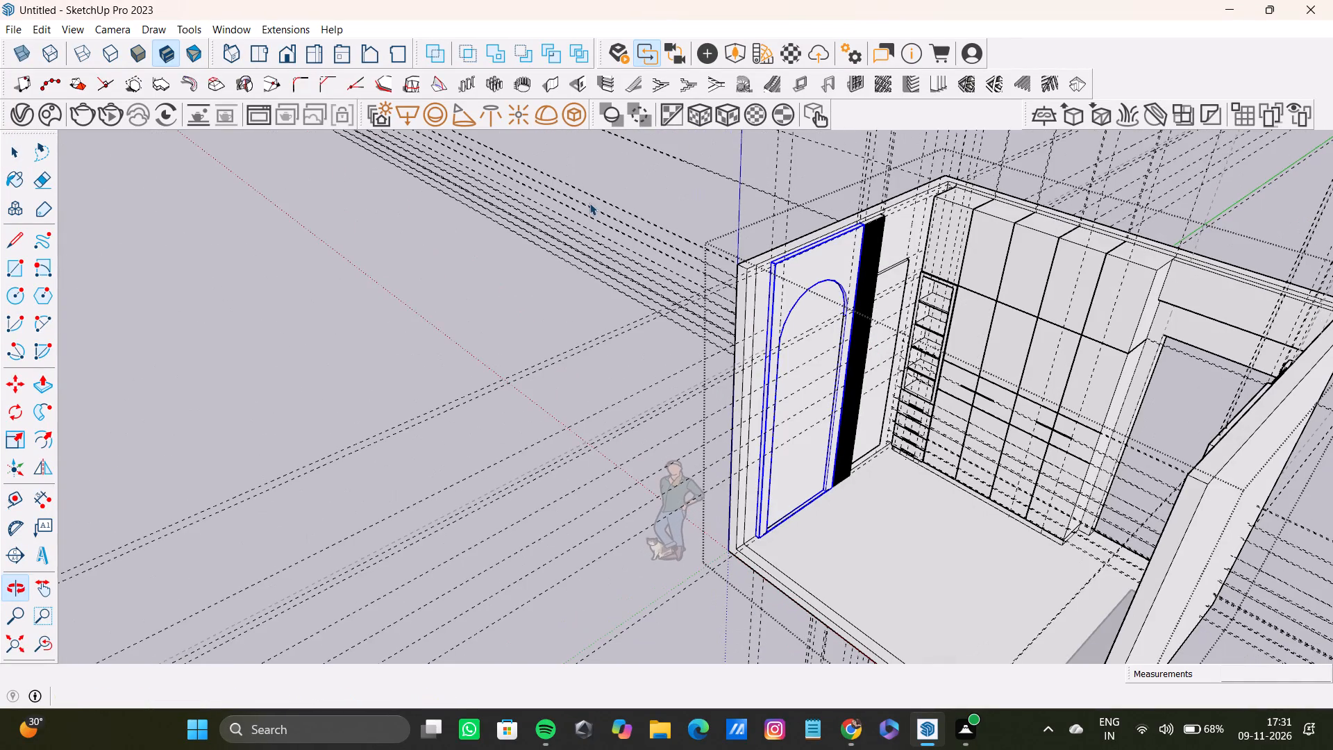
click(590, 203)
Select the flat arched face inside the panel's opening with its edges and make it a separate group.
scroll(757, 317, up, 9)
middle_drag(817, 329, 722, 315)
scroll(797, 322, up, 4)
double_click(812, 315)
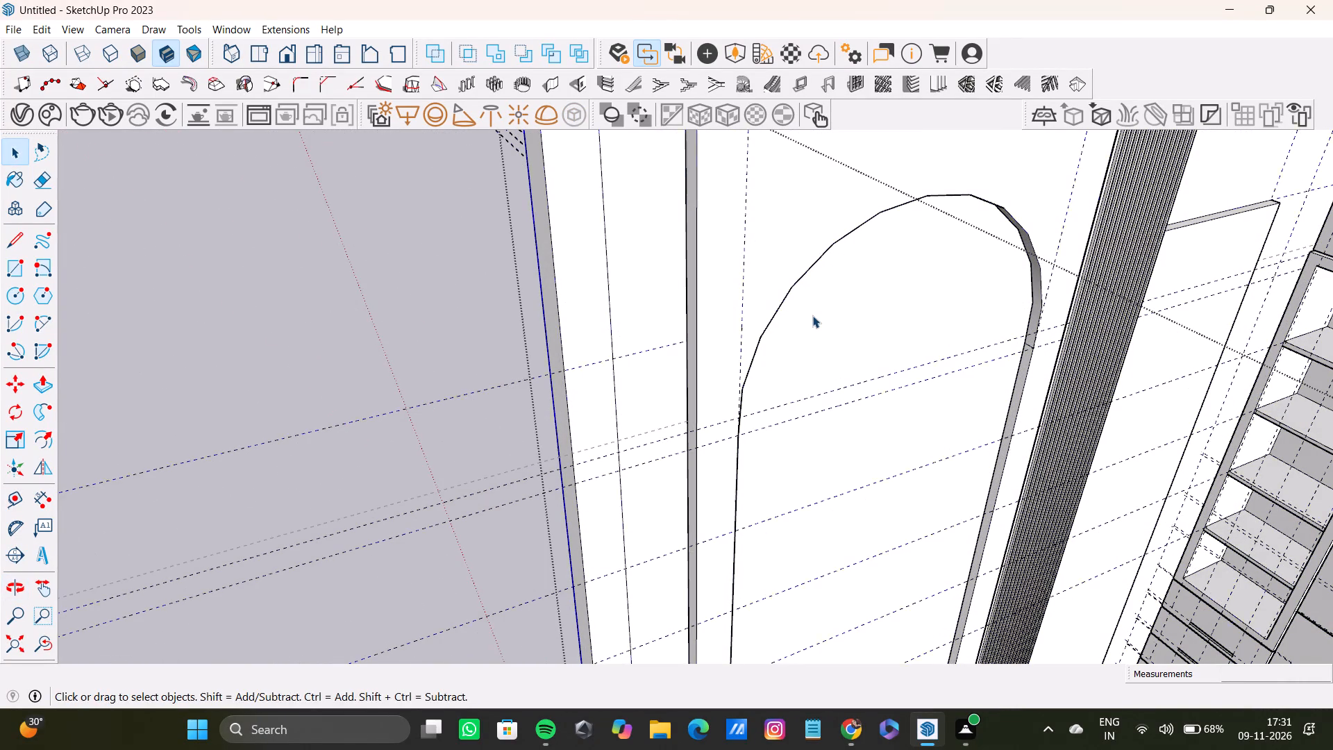
double_click(817, 312)
scroll(816, 306, down, 8)
middle_drag(812, 299, 810, 206)
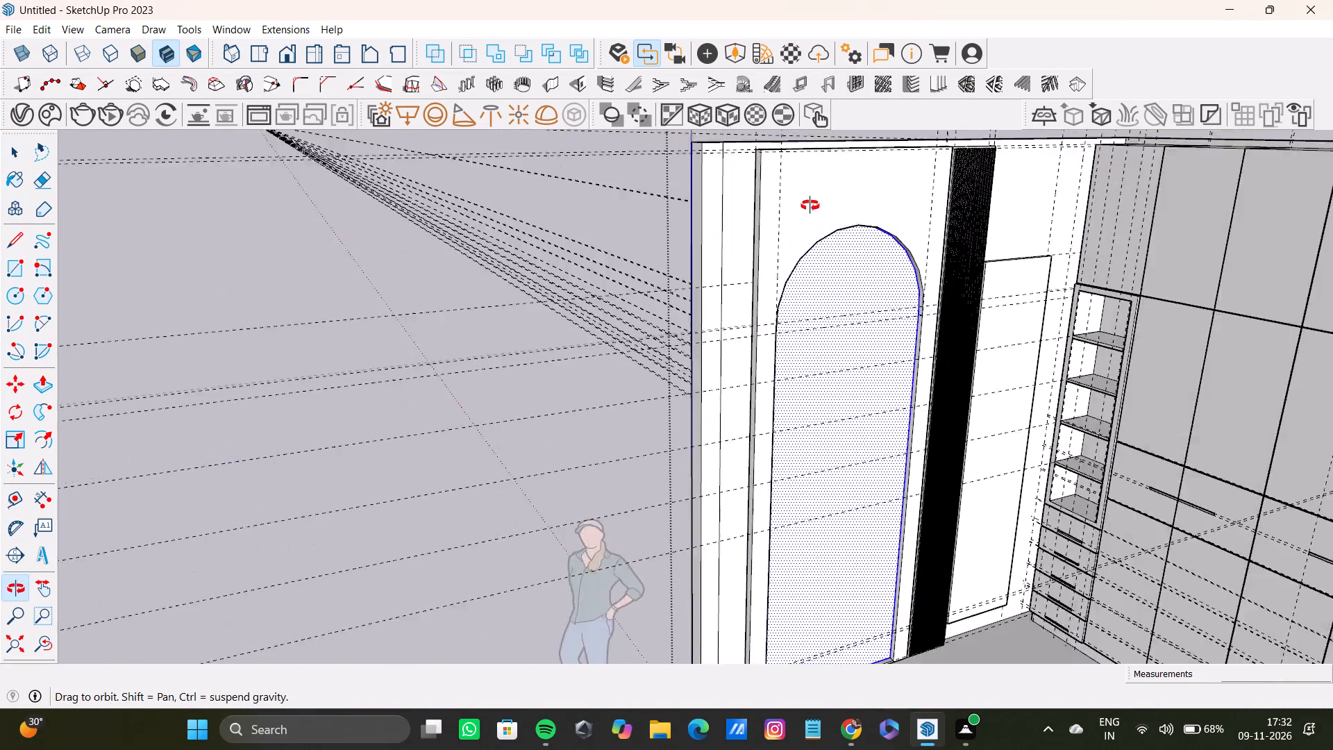
middle_drag(810, 206, 810, 313)
scroll(889, 321, up, 13)
scroll(893, 301, down, 13)
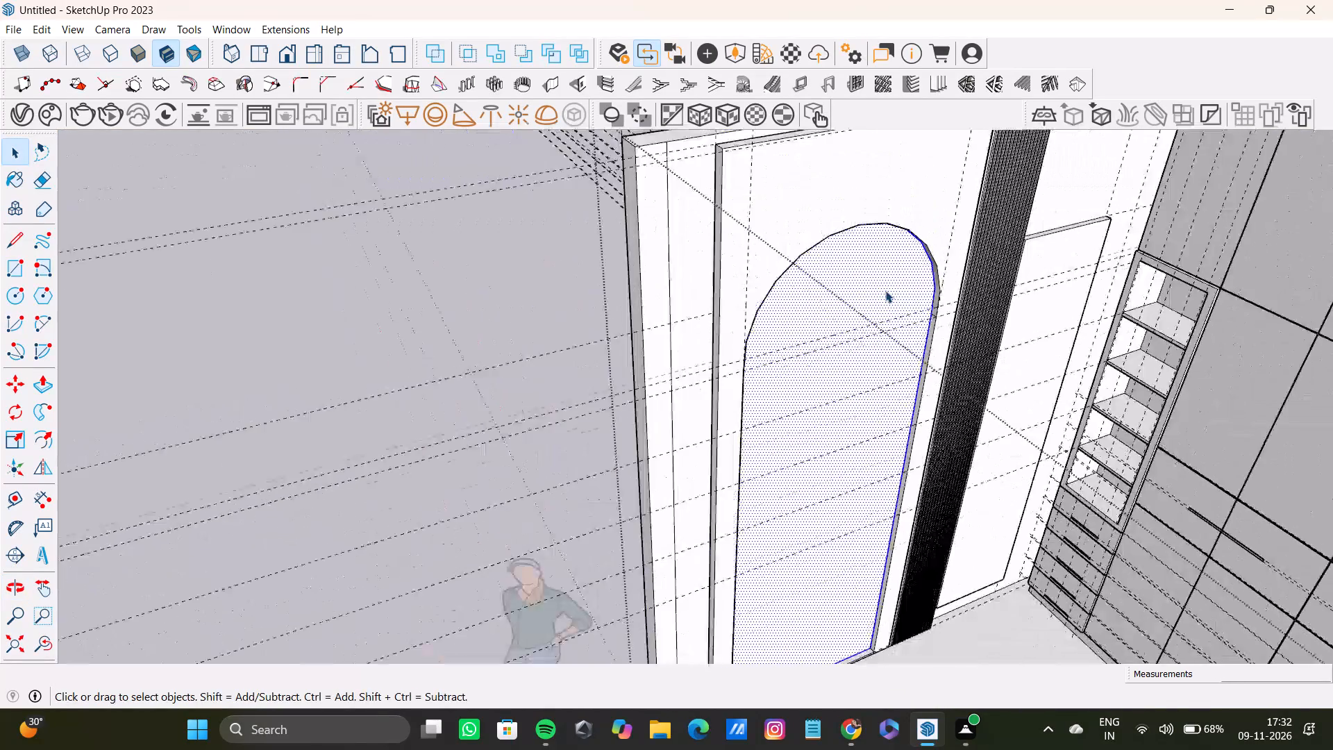
middle_drag(885, 290, 791, 279)
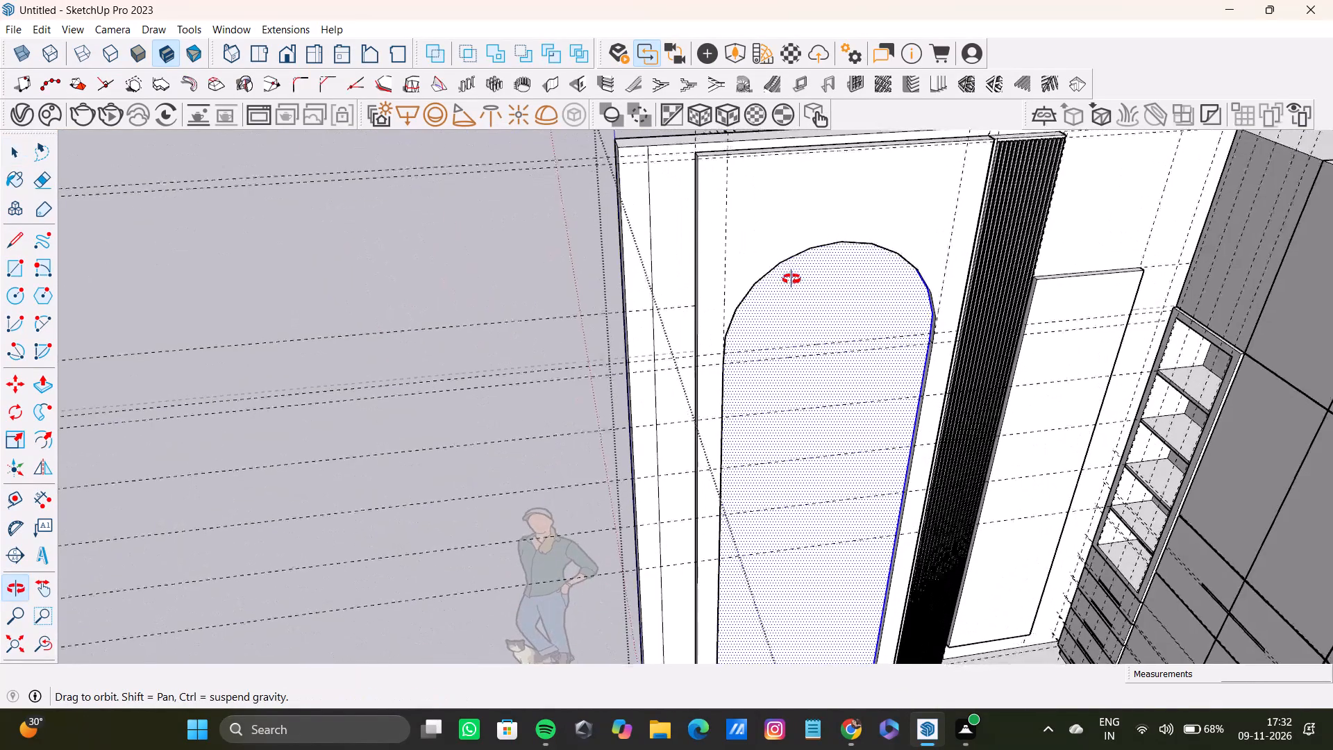
middle_drag(791, 279, 789, 282)
scroll(791, 286, up, 6)
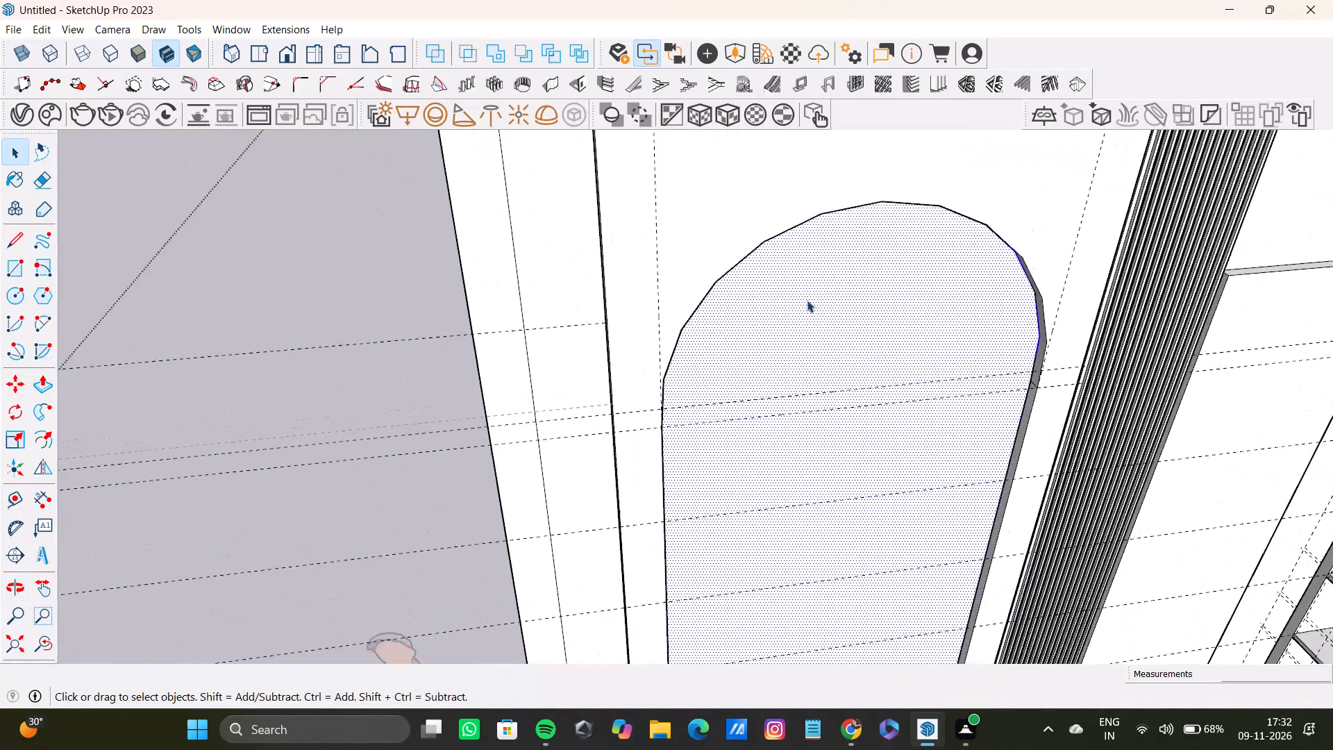
scroll(807, 300, down, 8)
middle_drag(807, 300, 1064, 274)
scroll(875, 461, up, 2)
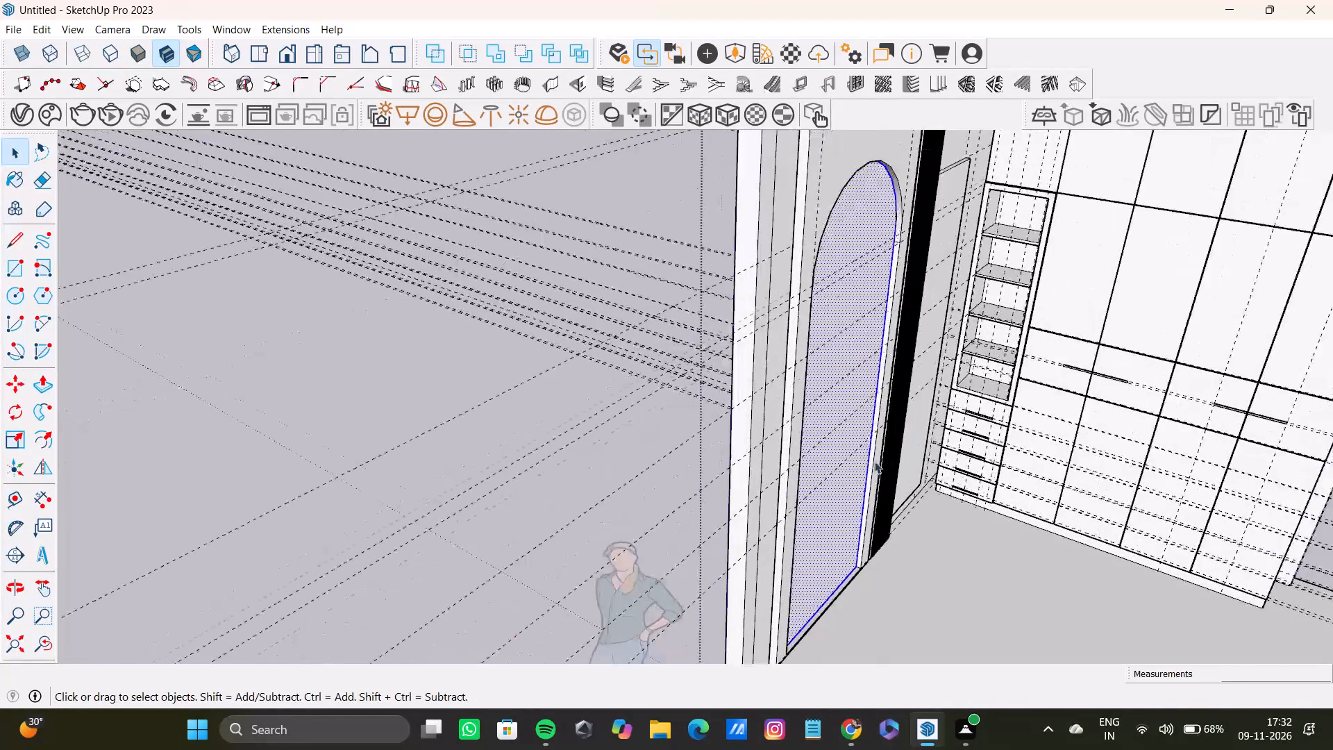
scroll(874, 461, up, 3)
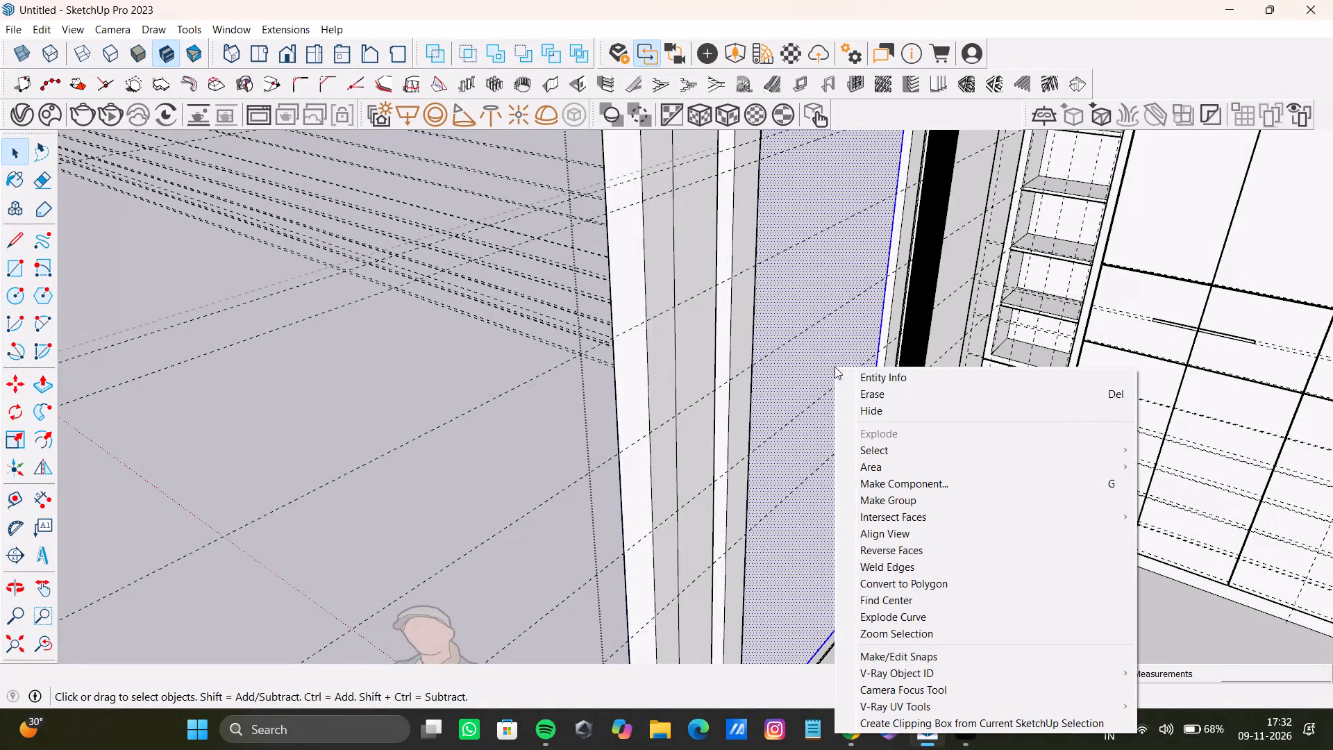
click(925, 505)
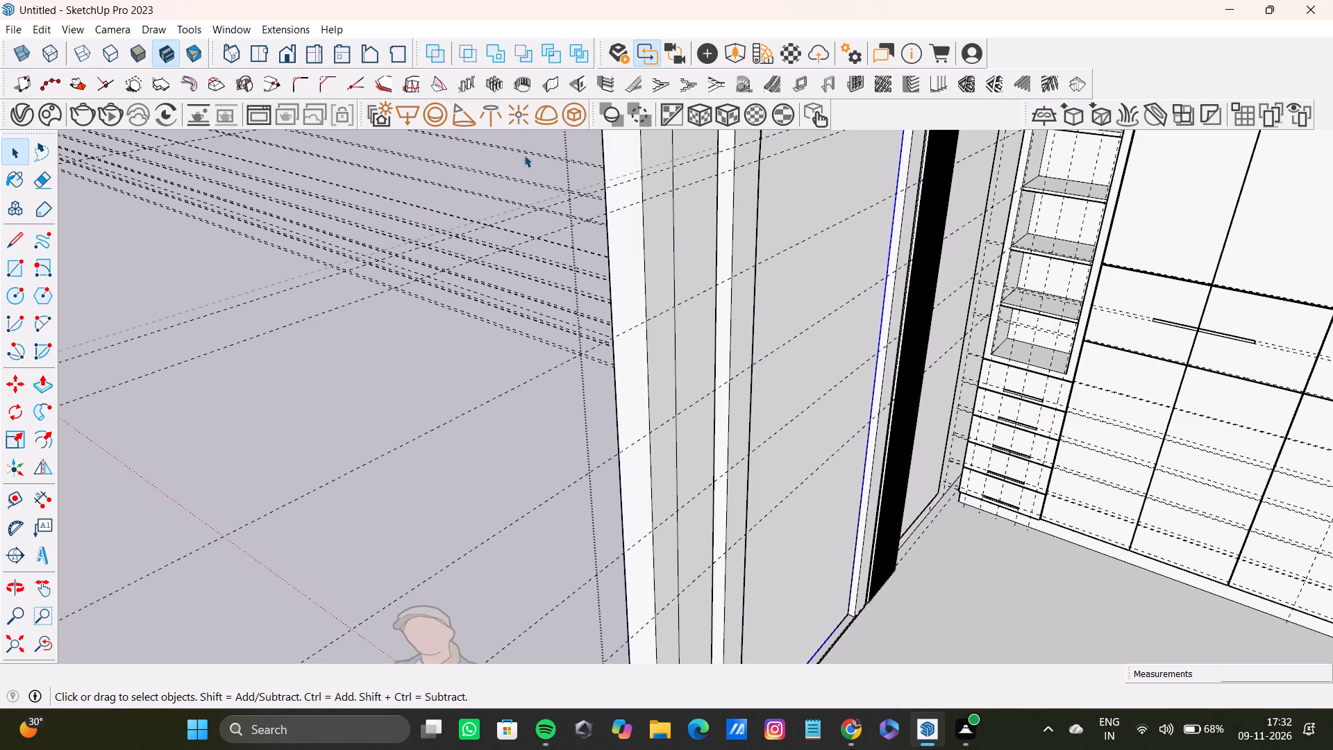
click(544, 135)
Place a horizontal guide on the bench's front face, offset down from its top edge by about a third of the height.
scroll(630, 332, down, 20)
middle_drag(627, 343, 954, 394)
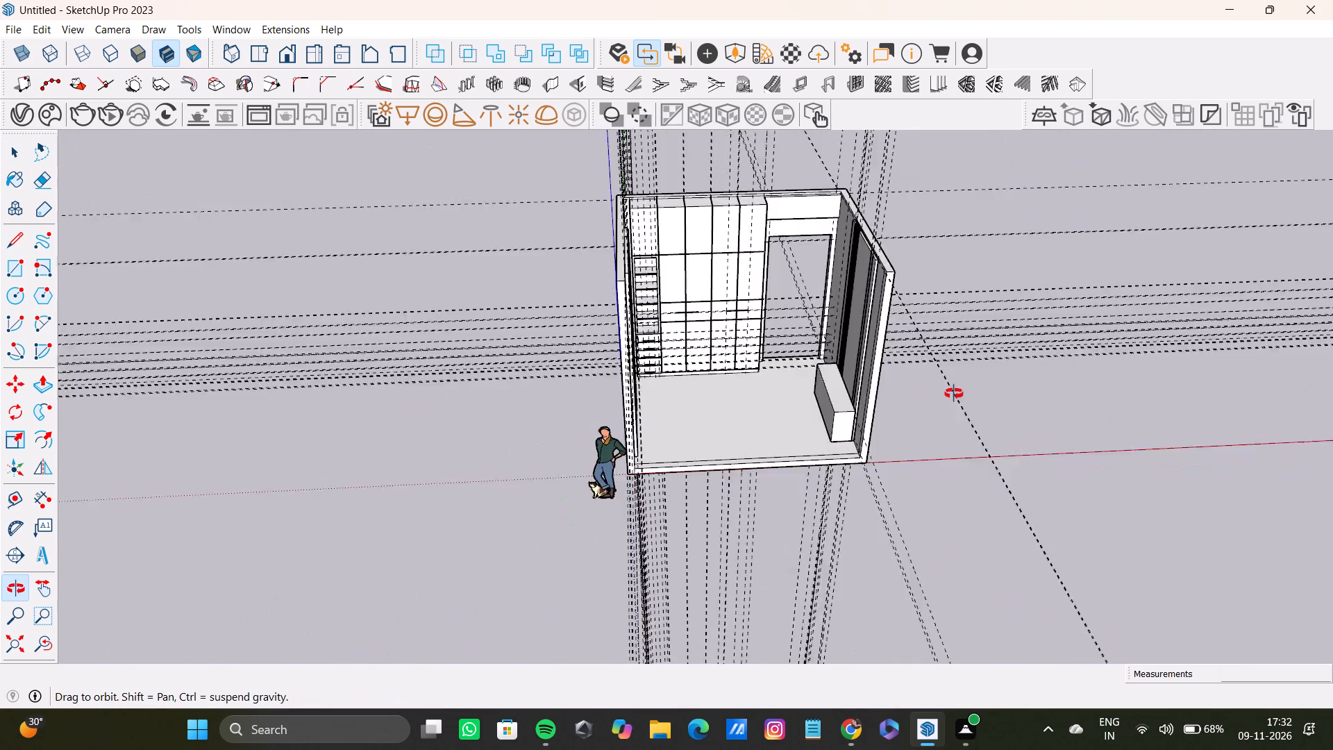
middle_drag(954, 394, 1003, 376)
scroll(787, 286, up, 9)
scroll(832, 242, down, 4)
middle_drag(832, 240, 819, 360)
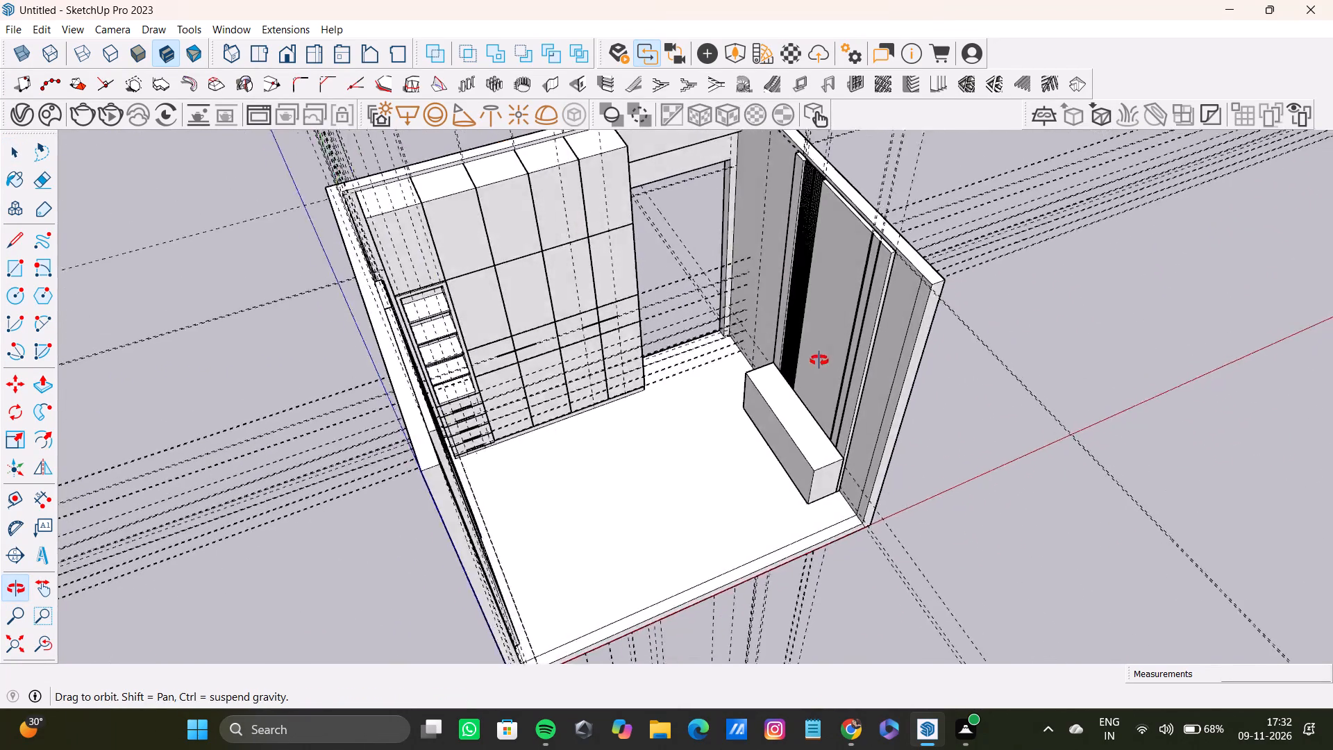
middle_drag(819, 360, 787, 119)
scroll(778, 556, up, 5)
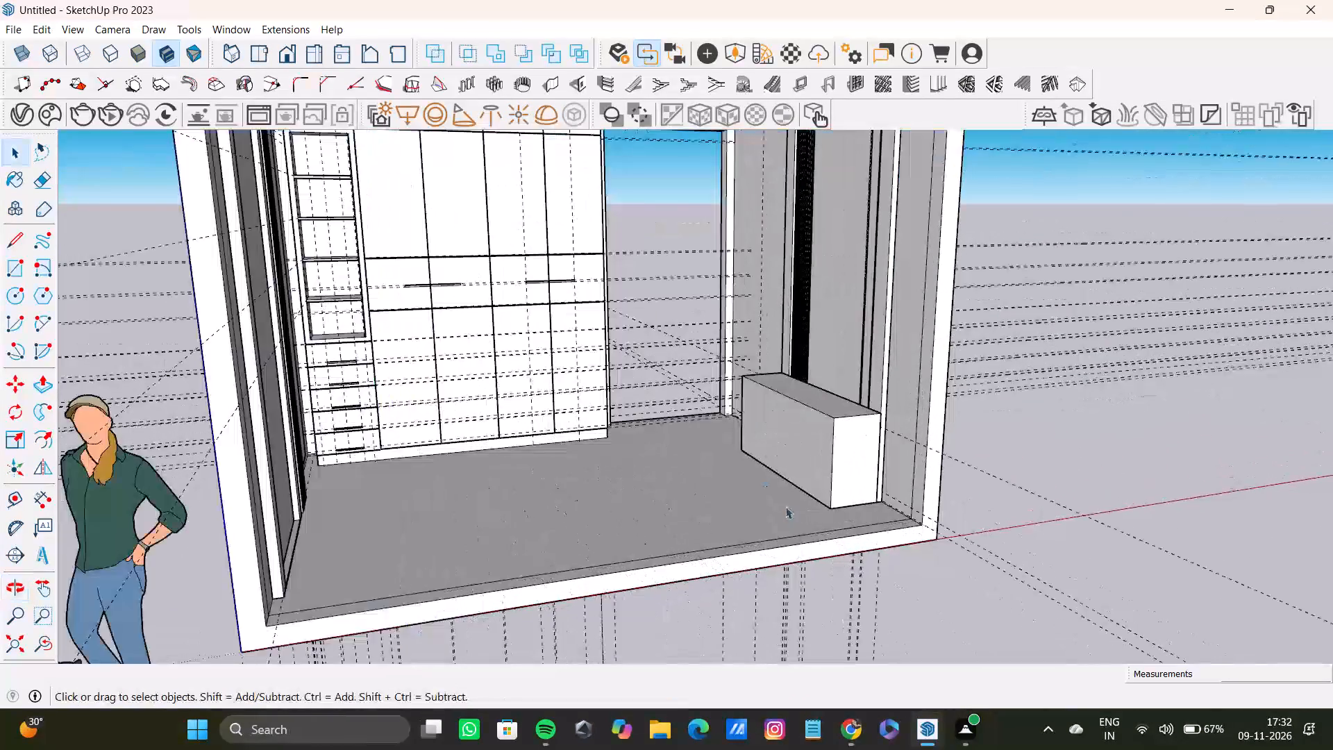
scroll(785, 506, up, 4)
middle_drag(791, 394, 800, 514)
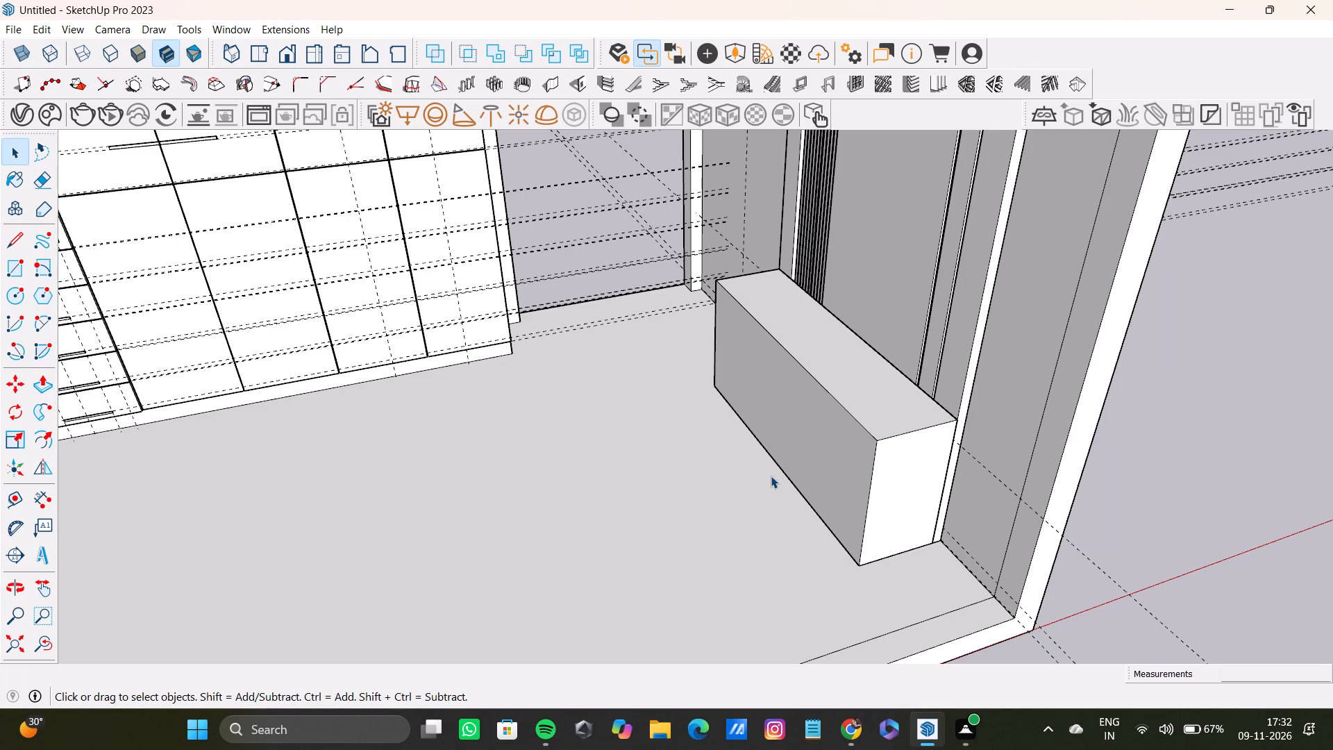
key(t)
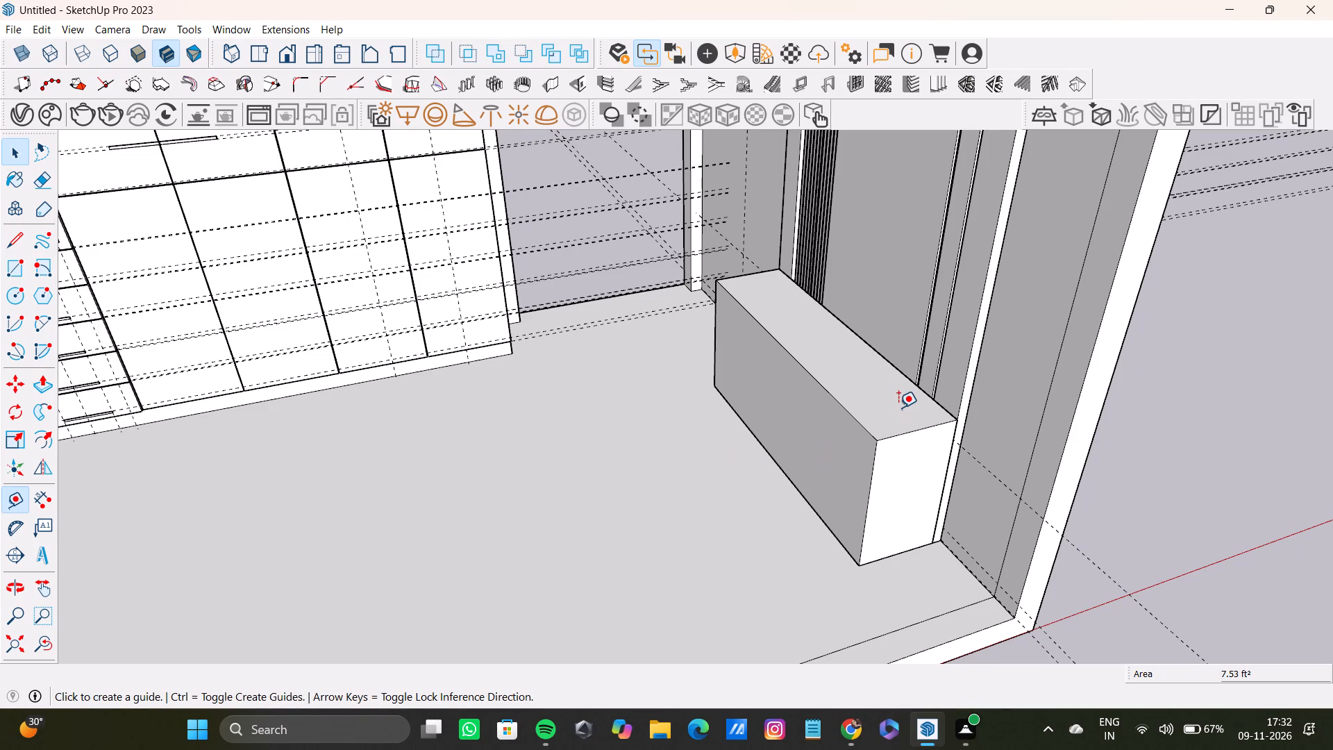
scroll(871, 426, up, 7)
click(867, 437)
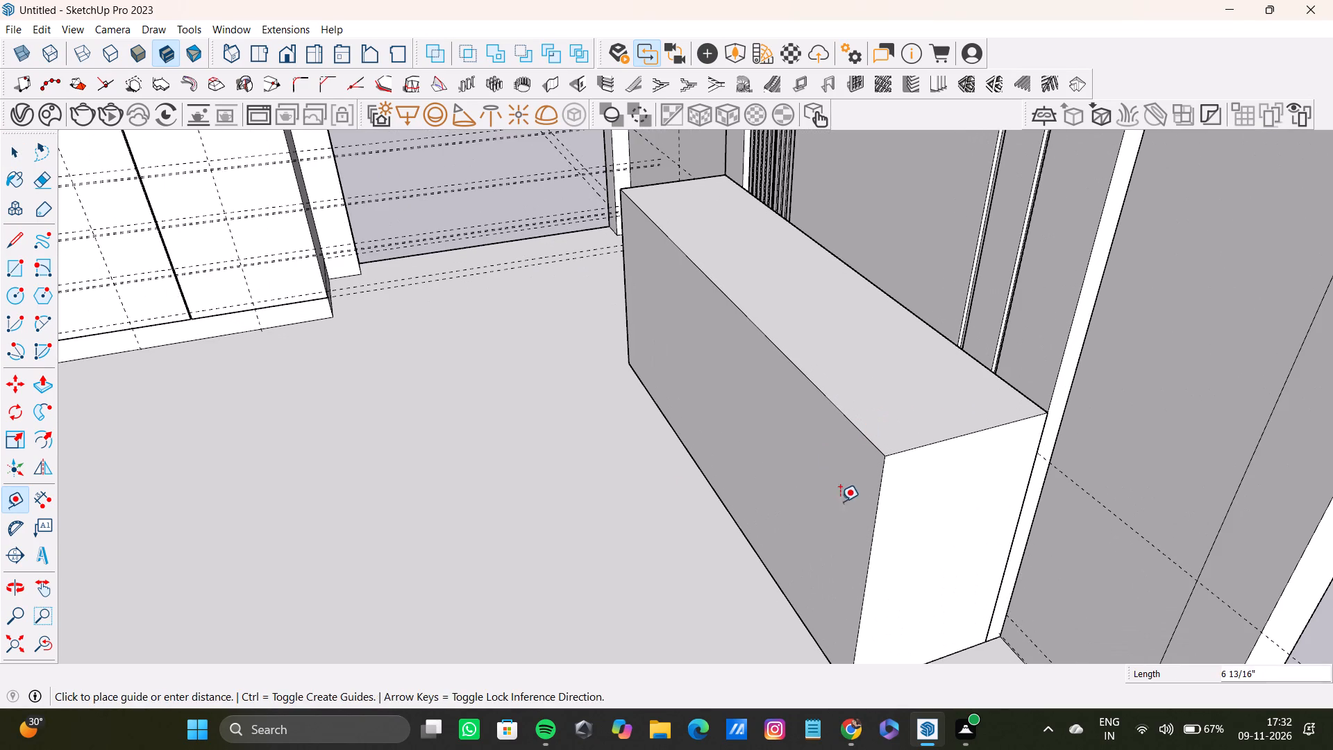
scroll(846, 502, down, 3)
middle_drag(846, 515, 872, 333)
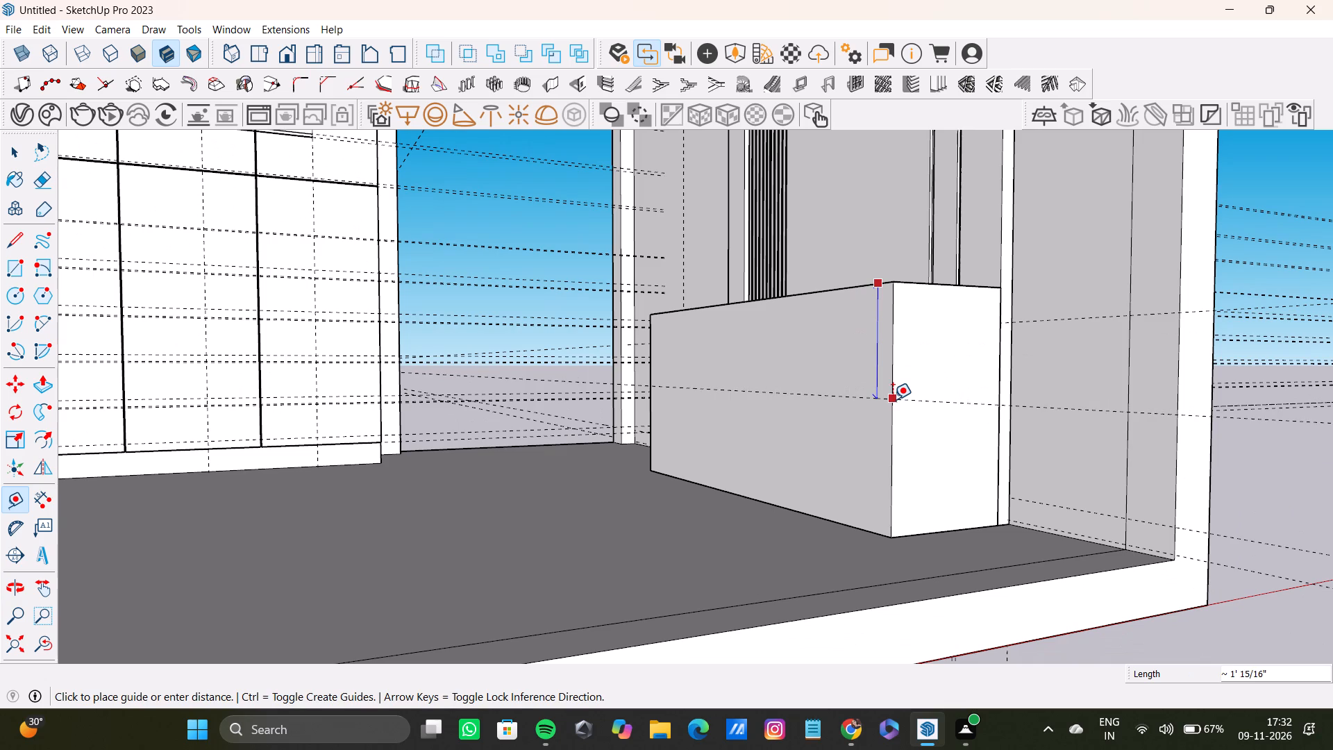
click(887, 353)
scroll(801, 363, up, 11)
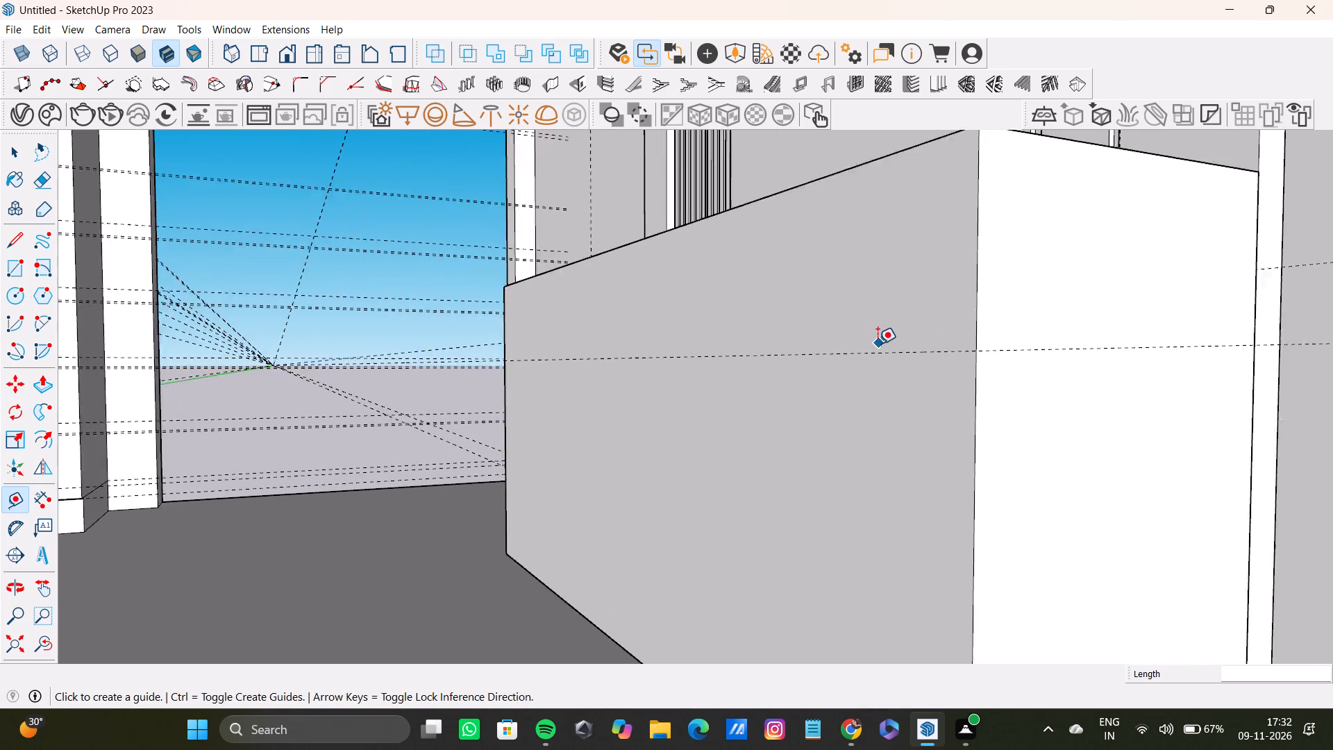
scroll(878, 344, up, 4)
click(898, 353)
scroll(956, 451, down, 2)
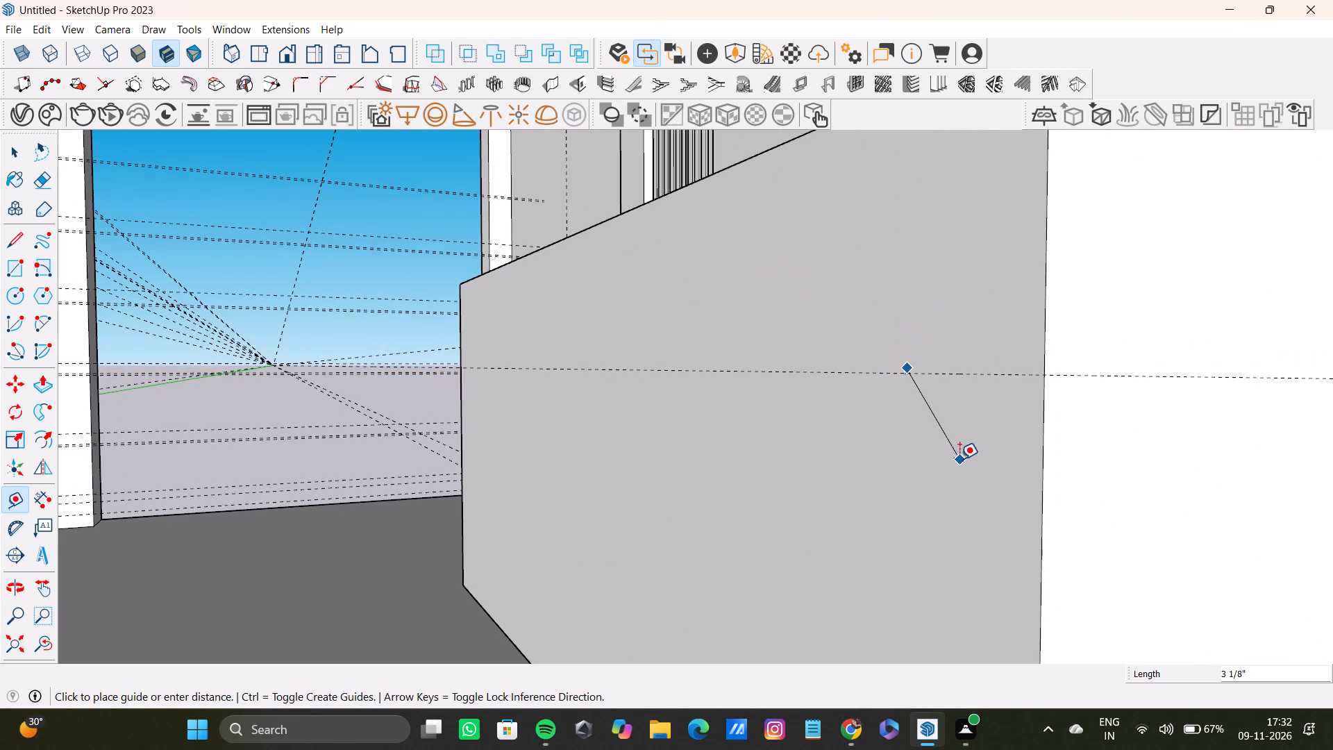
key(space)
Place a second horizontal guide on the bench front, a narrow gap below the first guide.
text(T)
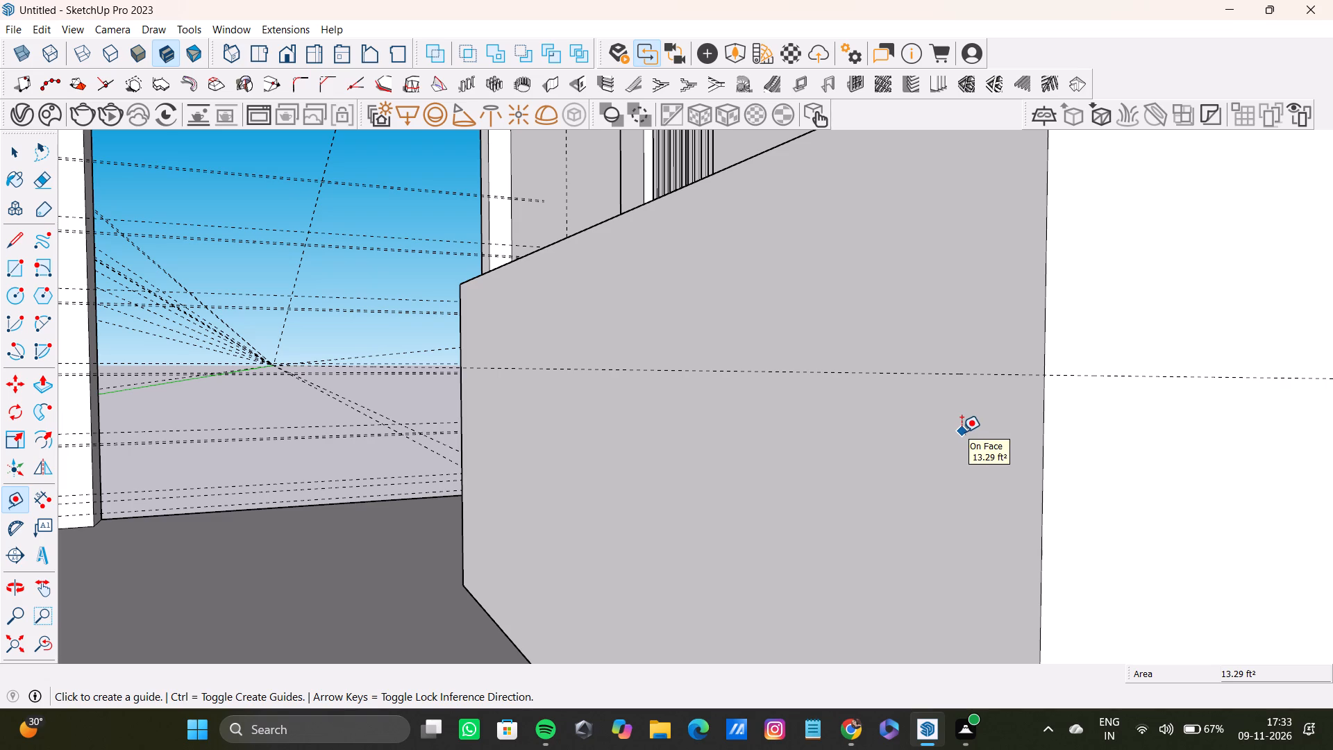
scroll(1003, 385, up, 2)
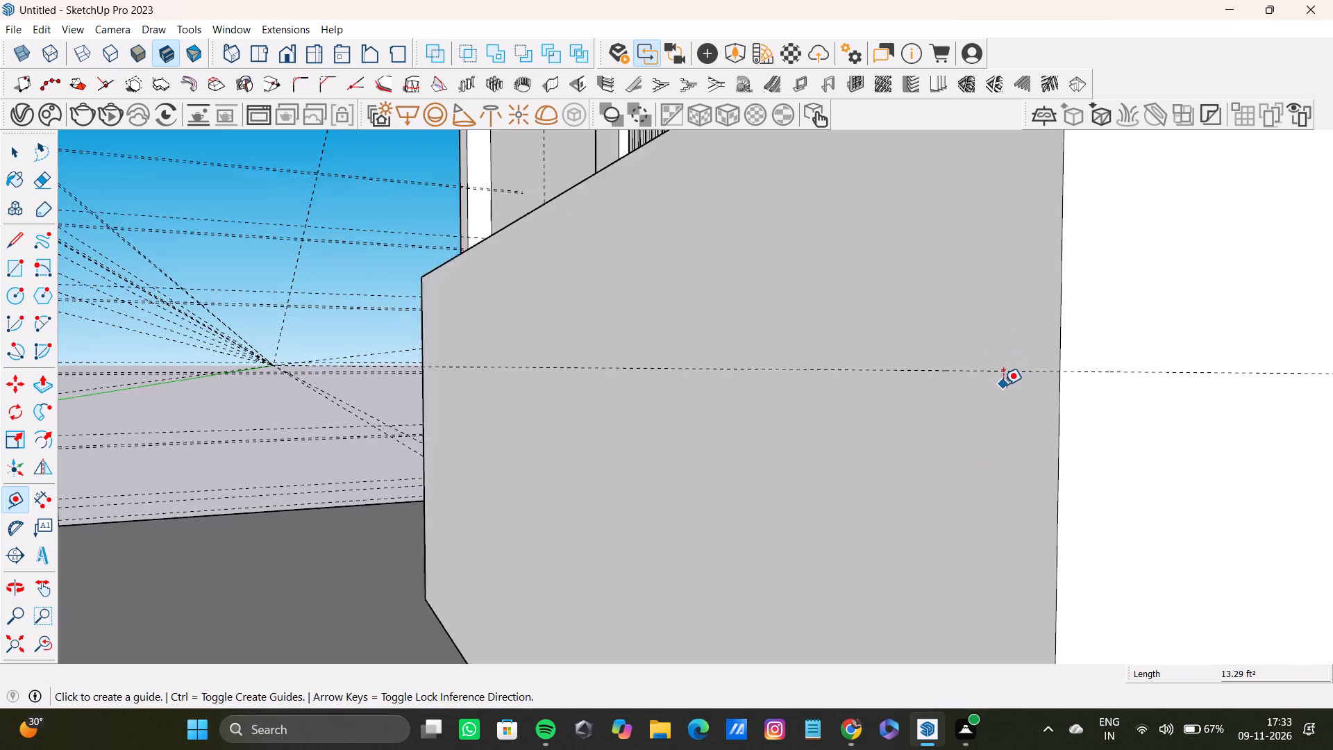
scroll(1003, 385, up, 6)
click(998, 360)
scroll(1118, 511, down, 6)
middle_drag(1107, 490, 1108, 435)
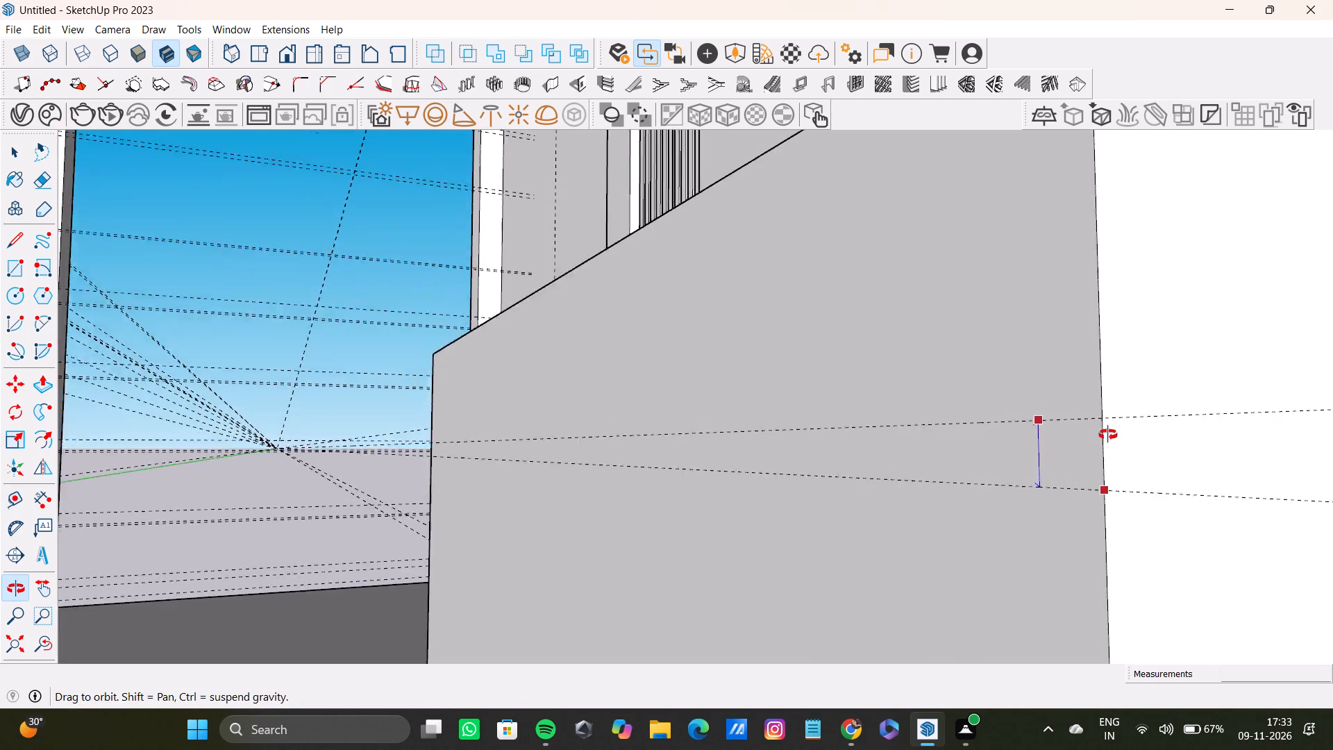
middle_drag(1108, 435, 1160, 453)
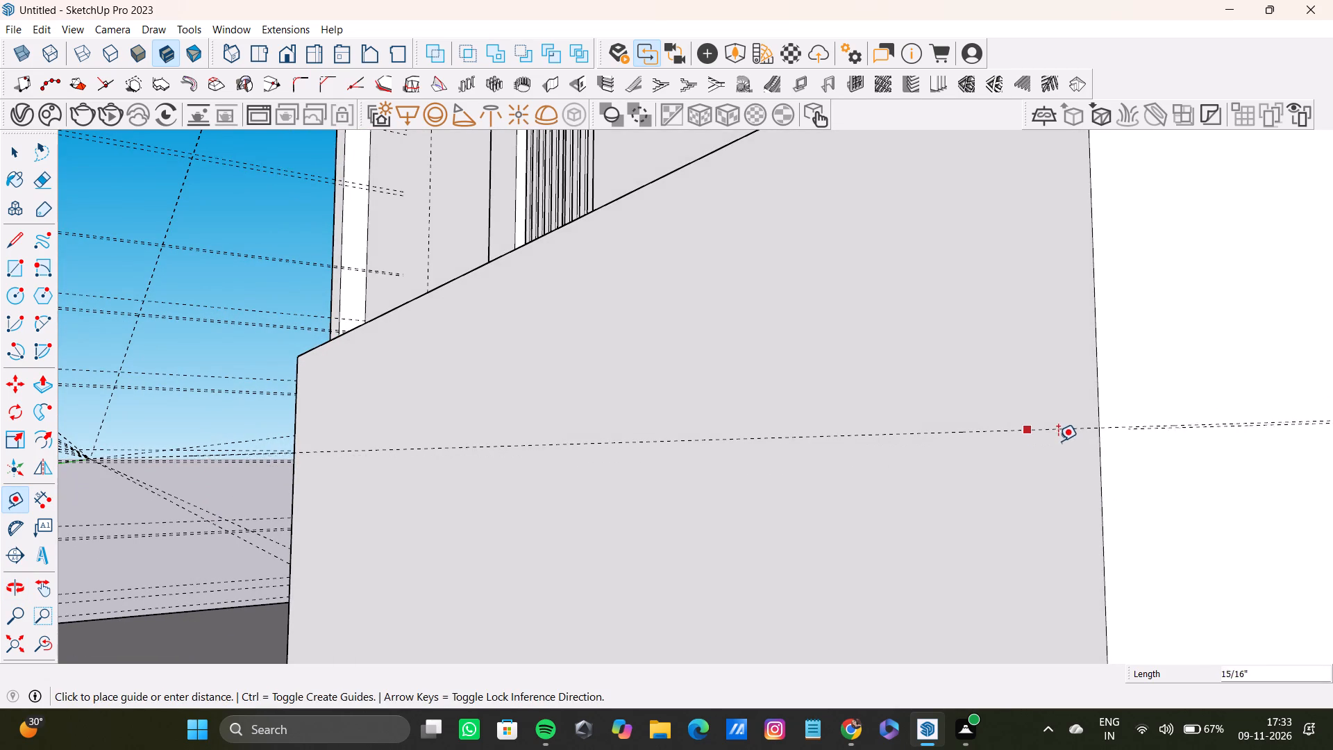
click(1059, 451)
Place a horizontal guide low on the bench front, offset about 10 7/8" down from the upper guide pair.
scroll(934, 454, down, 11)
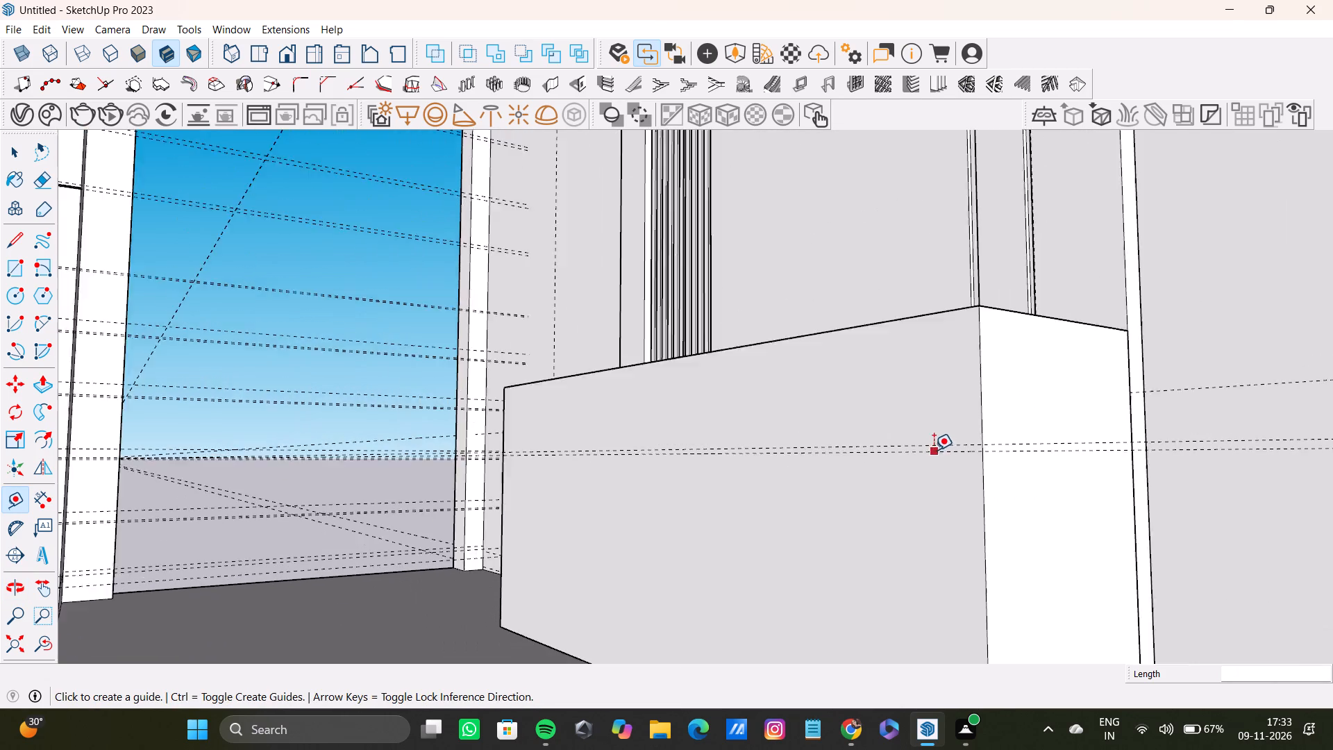
scroll(934, 450, down, 3)
middle_drag(935, 450, 1093, 485)
scroll(829, 464, up, 9)
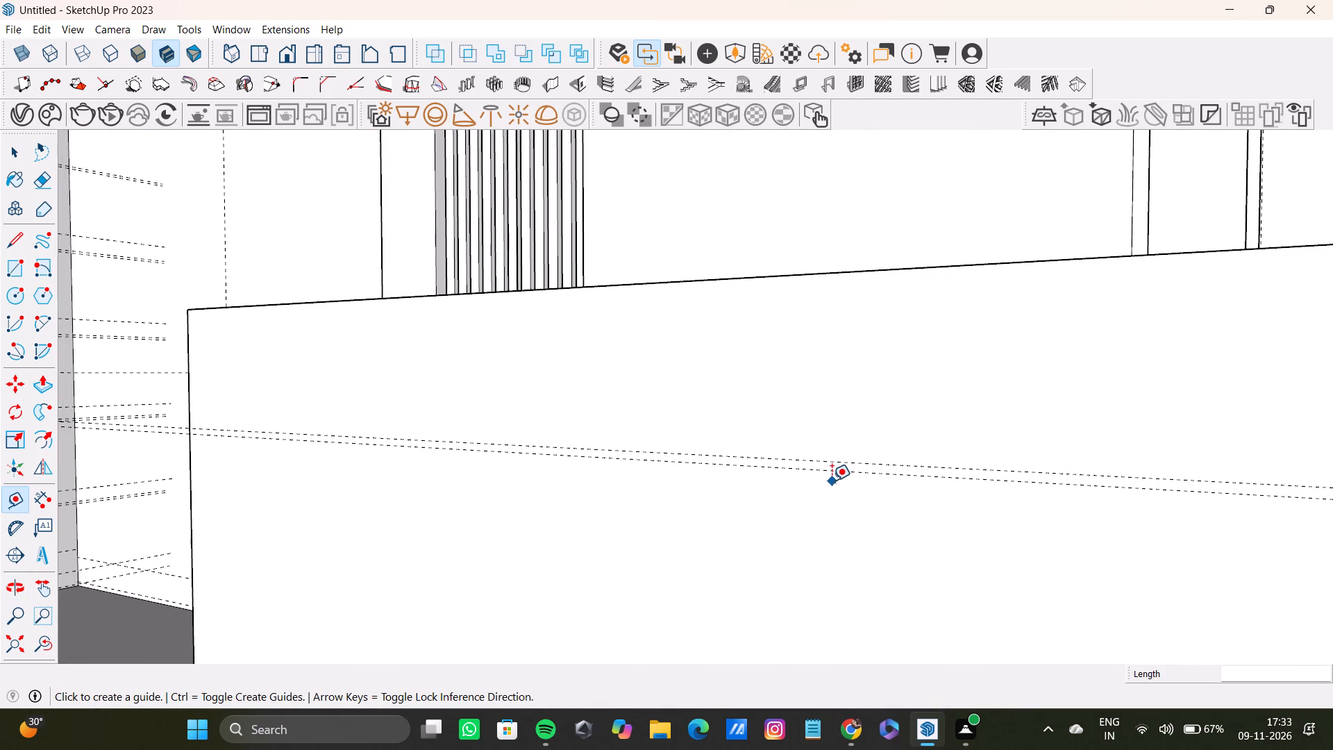
click(841, 472)
scroll(860, 554, down, 14)
middle_drag(847, 581, 790, 508)
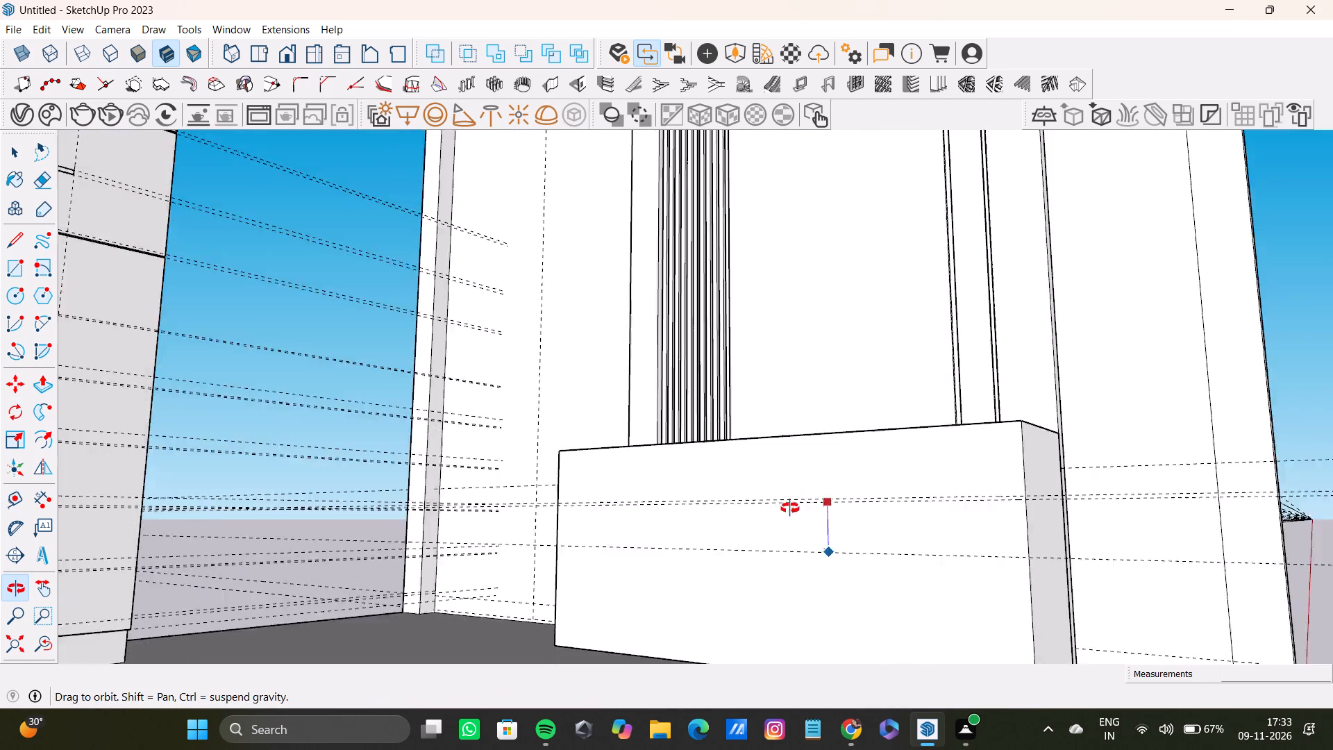
middle_drag(790, 508, 785, 631)
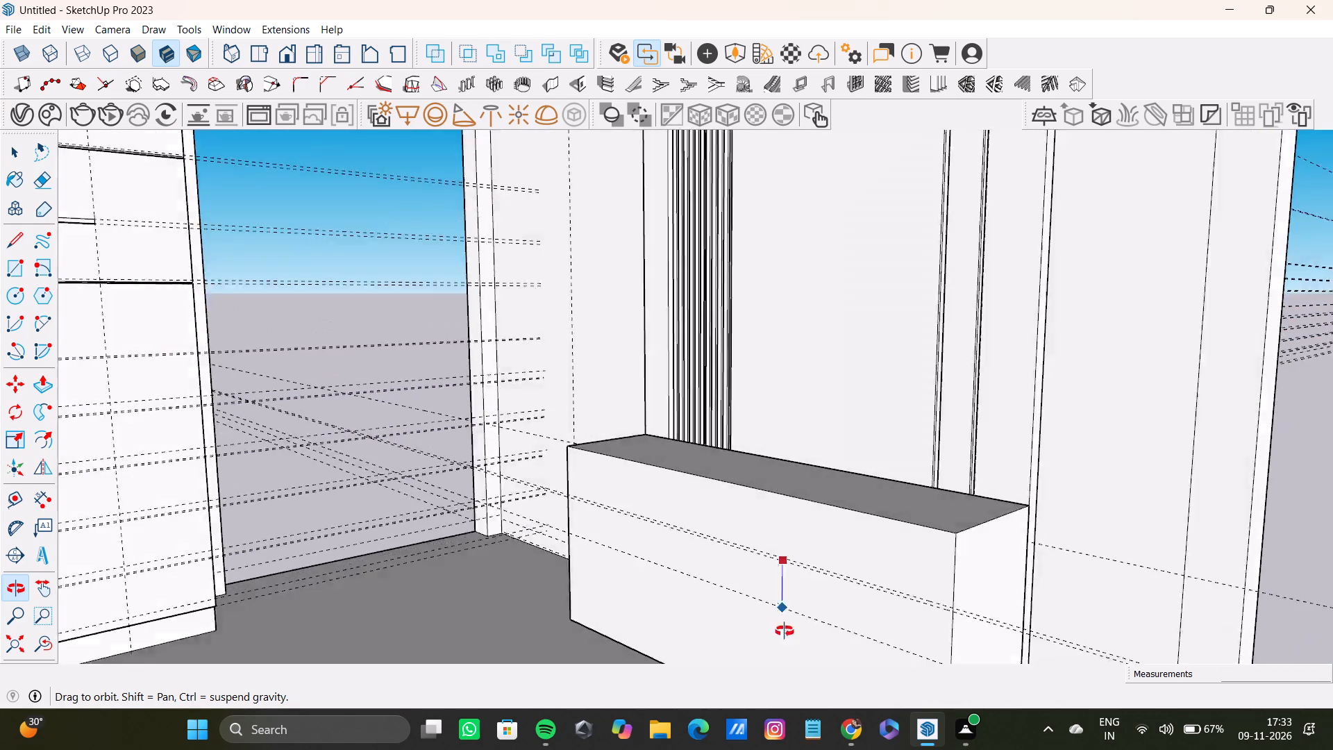
middle_drag(785, 631, 970, 624)
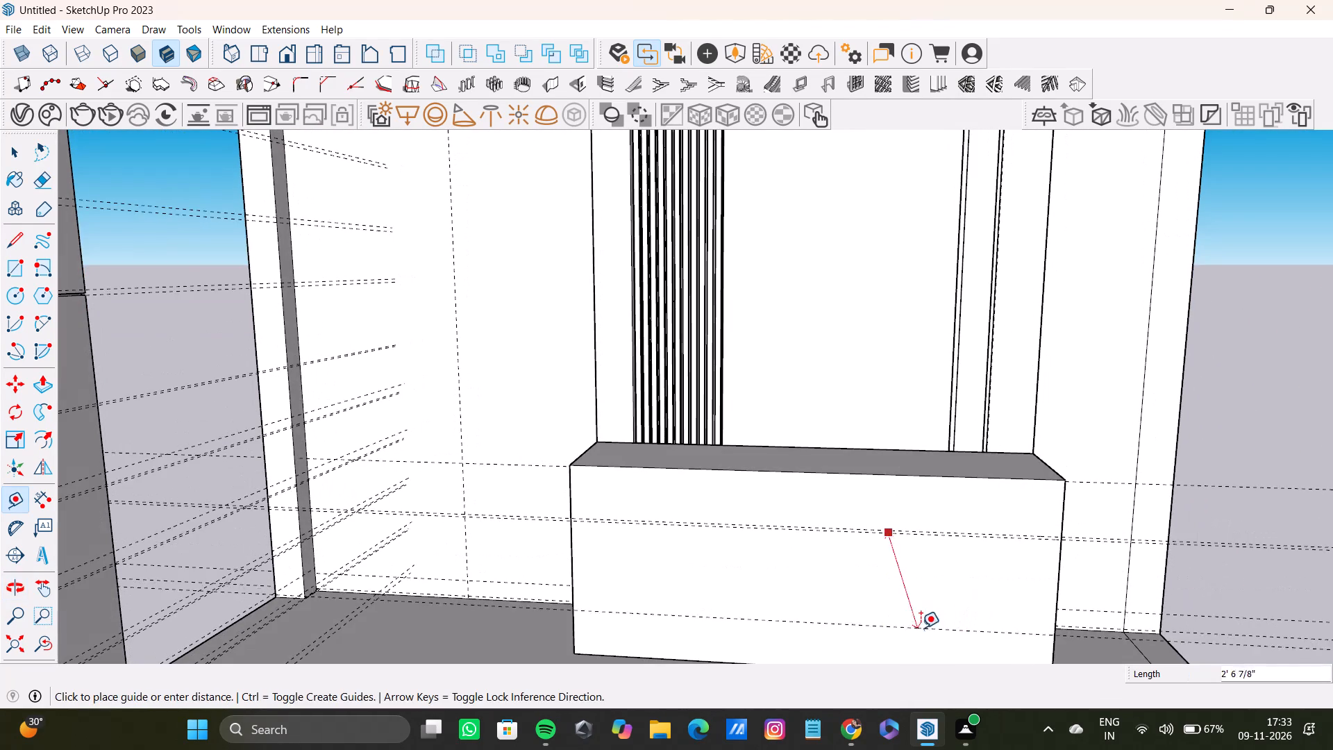
click(883, 608)
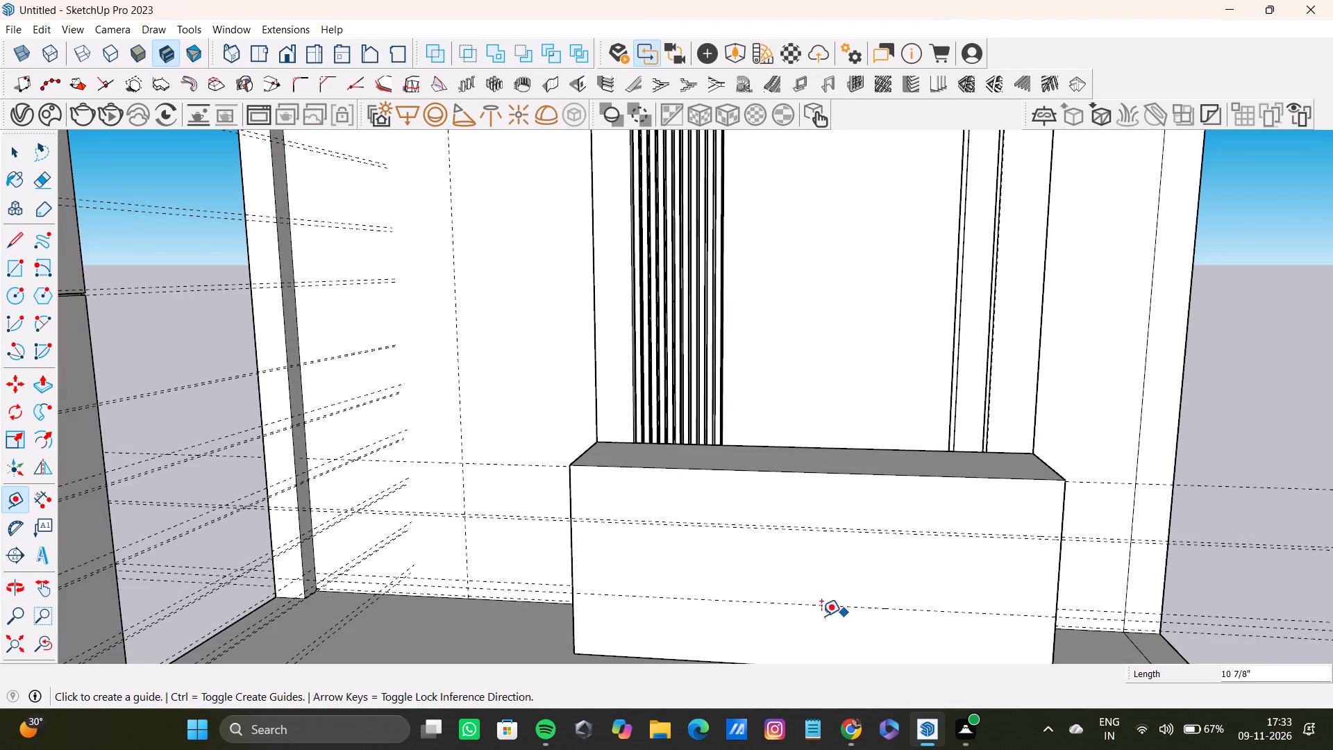
Place another horizontal guide about 3/4" below the lower guide on the bench front.
scroll(821, 616, up, 7)
click(869, 601)
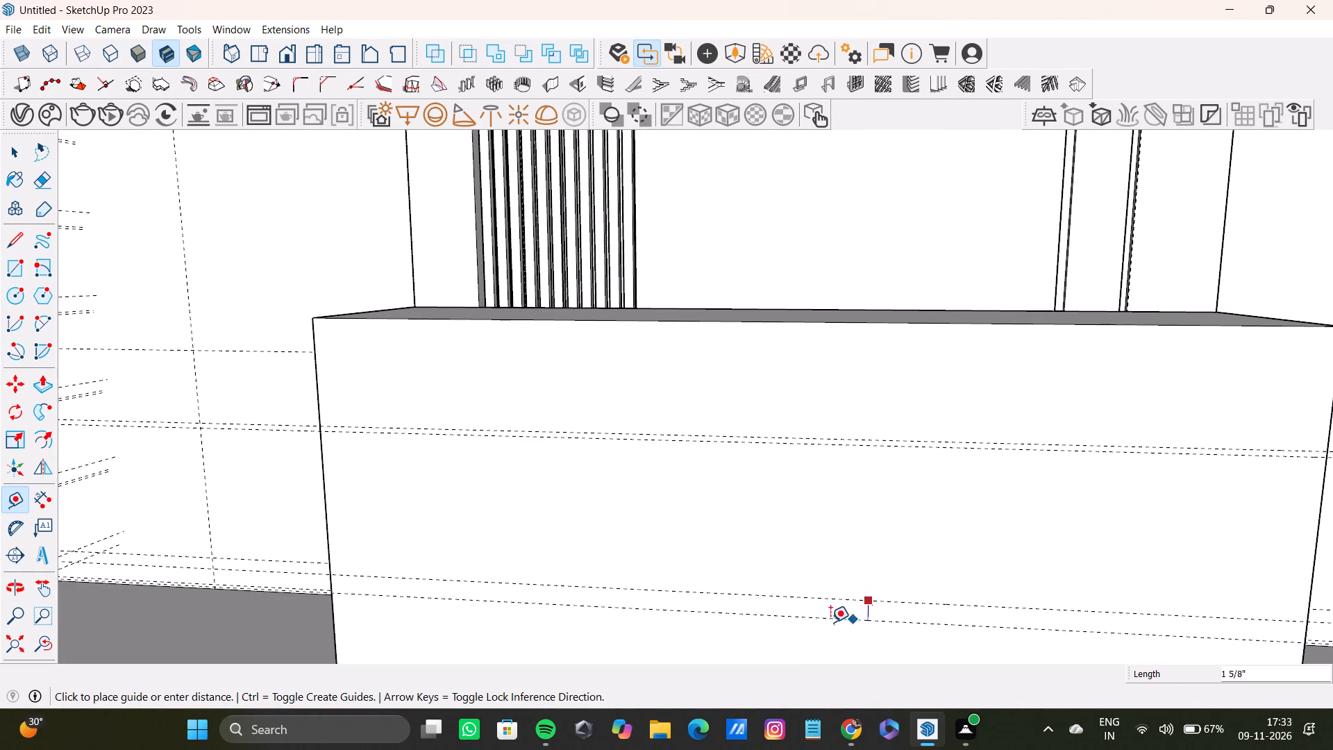
click(830, 609)
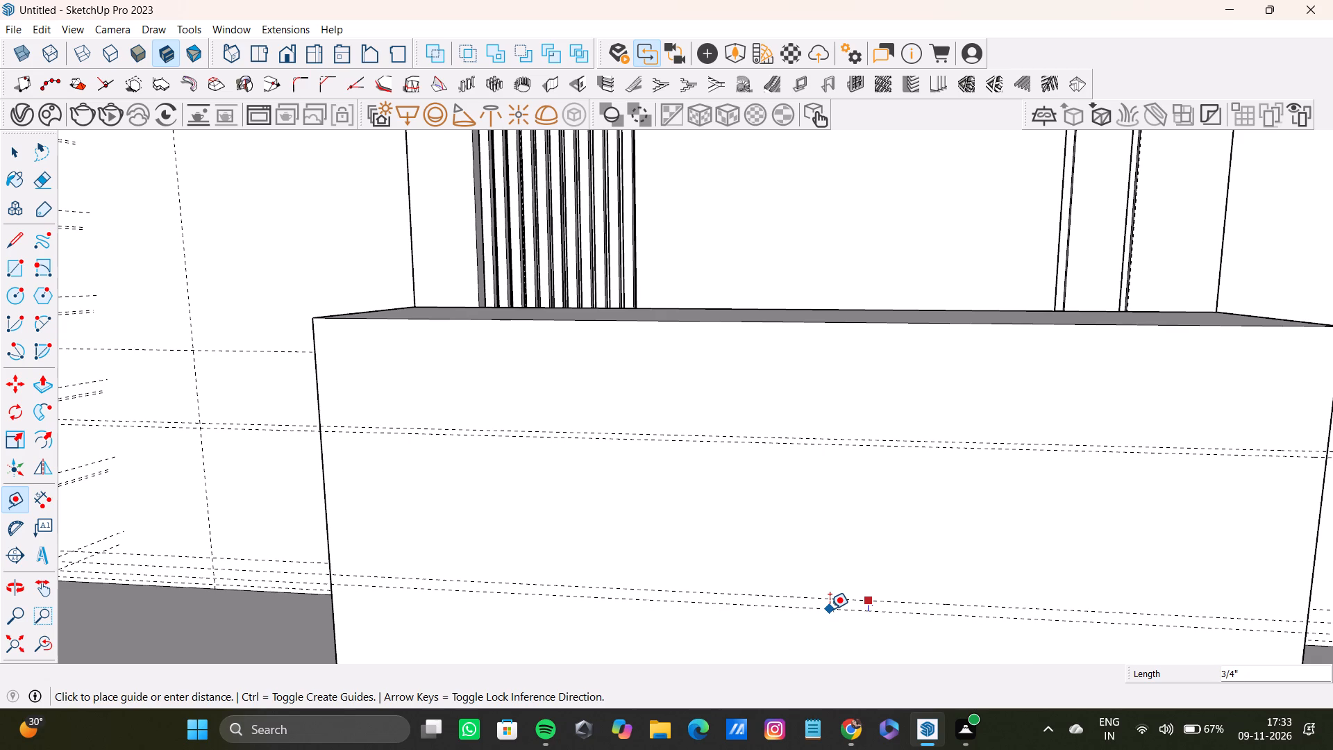
Place a vertical guide on the bench's front face, about 4' in from its left edge.
click(331, 527)
scroll(533, 509, down, 4)
middle_drag(516, 505, 518, 470)
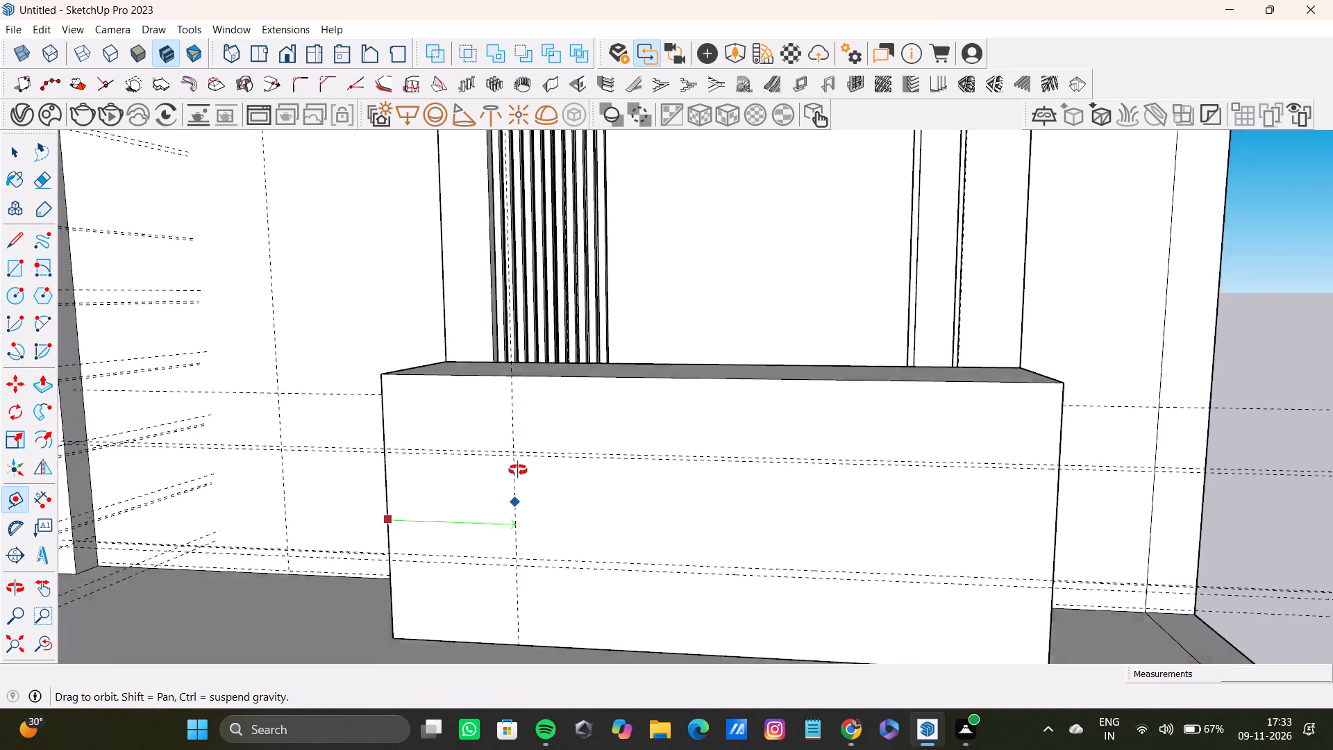
middle_drag(518, 470, 517, 521)
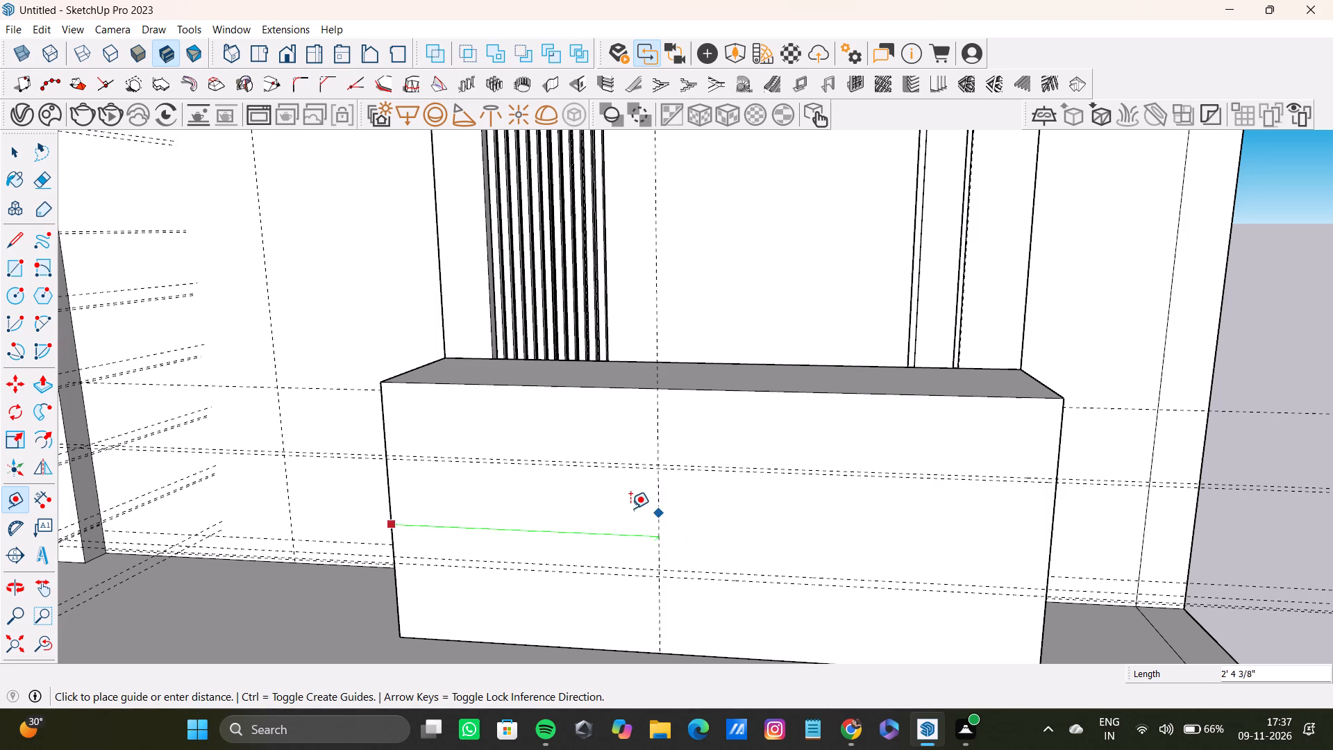
scroll(681, 531, down, 7)
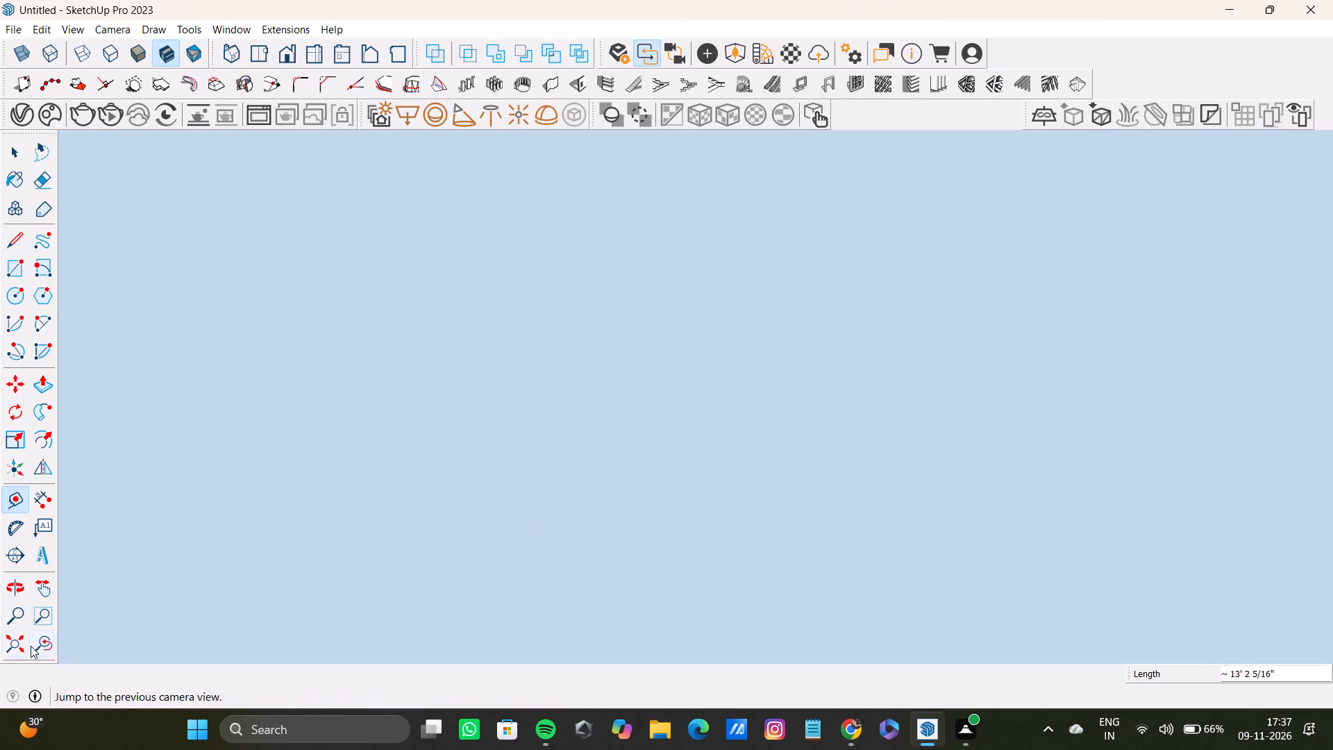
click(18, 644)
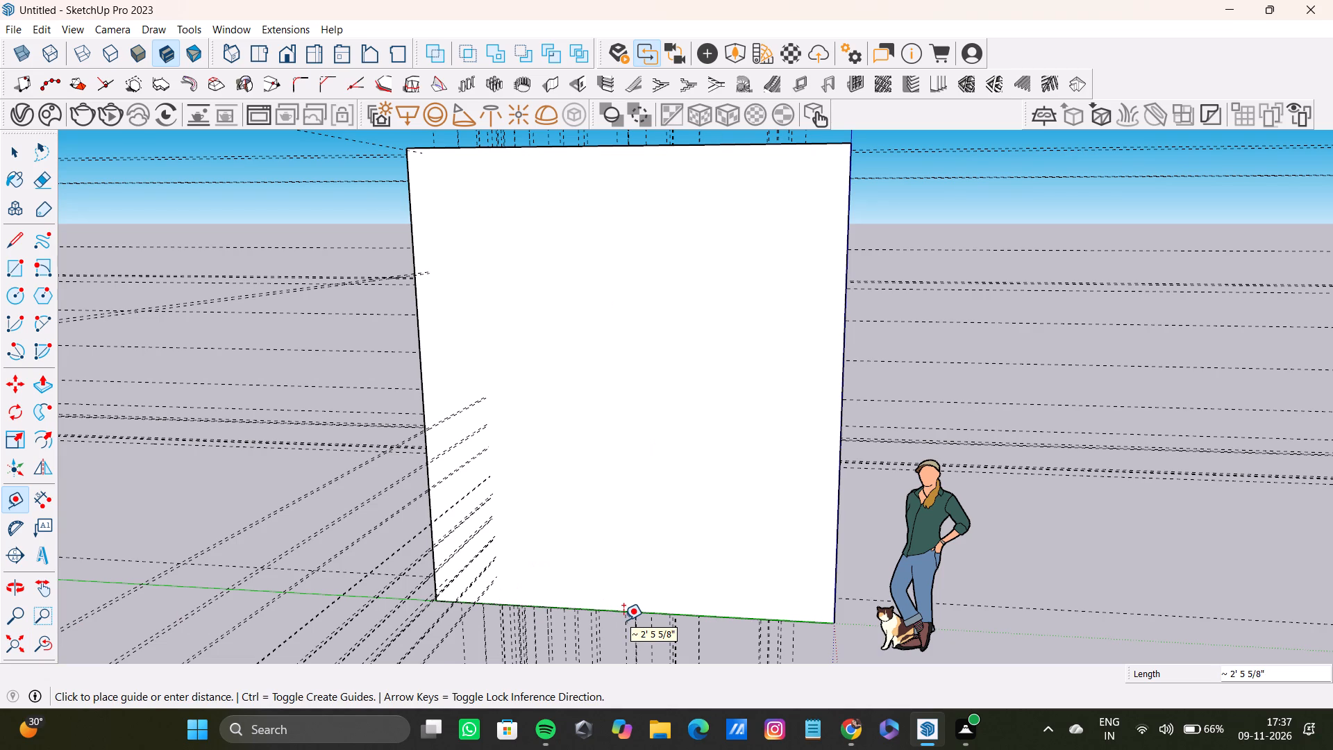
middle_drag(719, 572, 404, 569)
scroll(664, 474, up, 10)
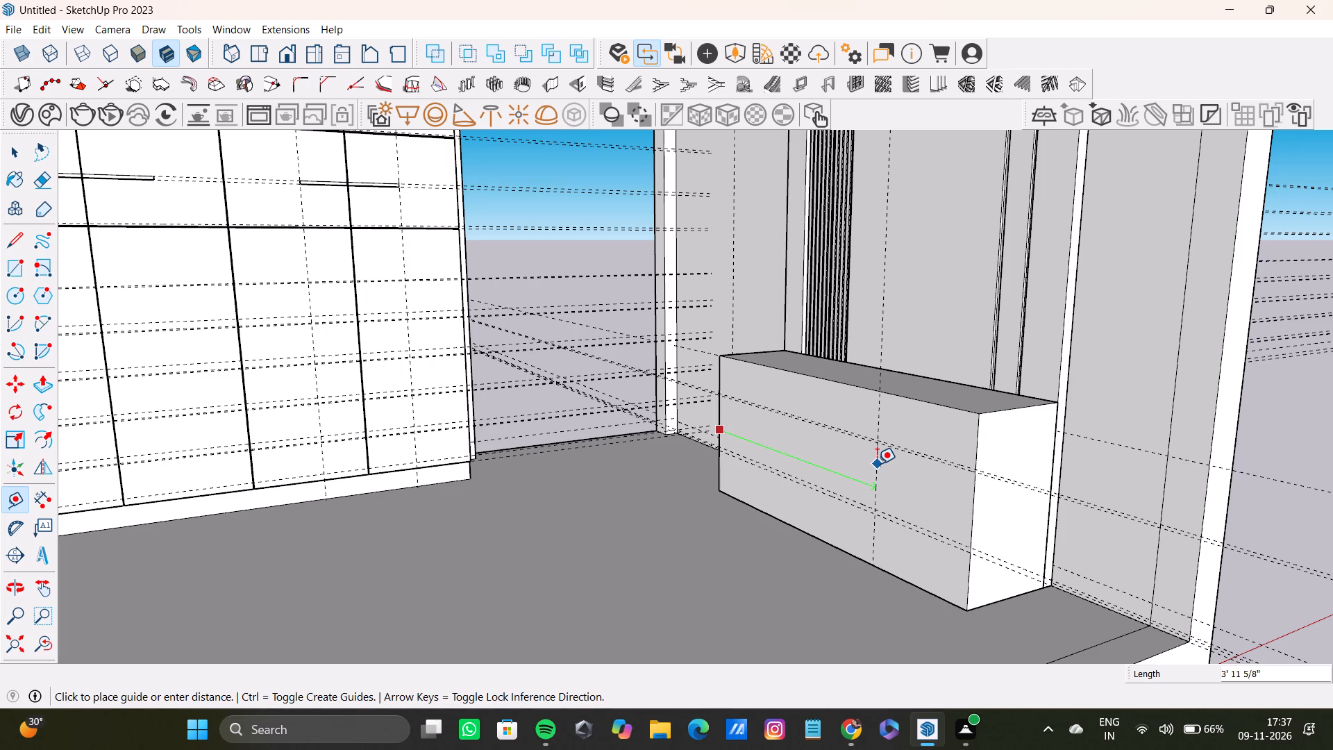
scroll(674, 476, up, 4)
scroll(742, 464, down, 5)
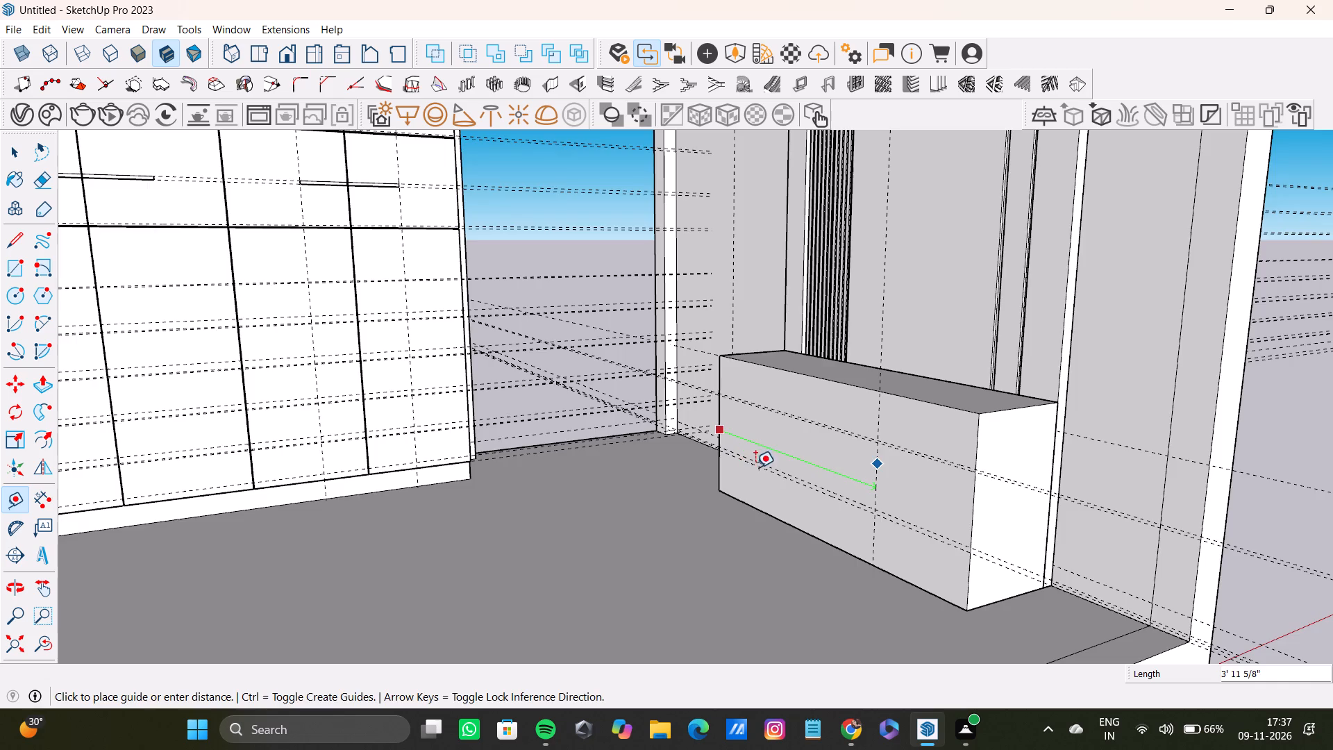
middle_drag(755, 468, 863, 440)
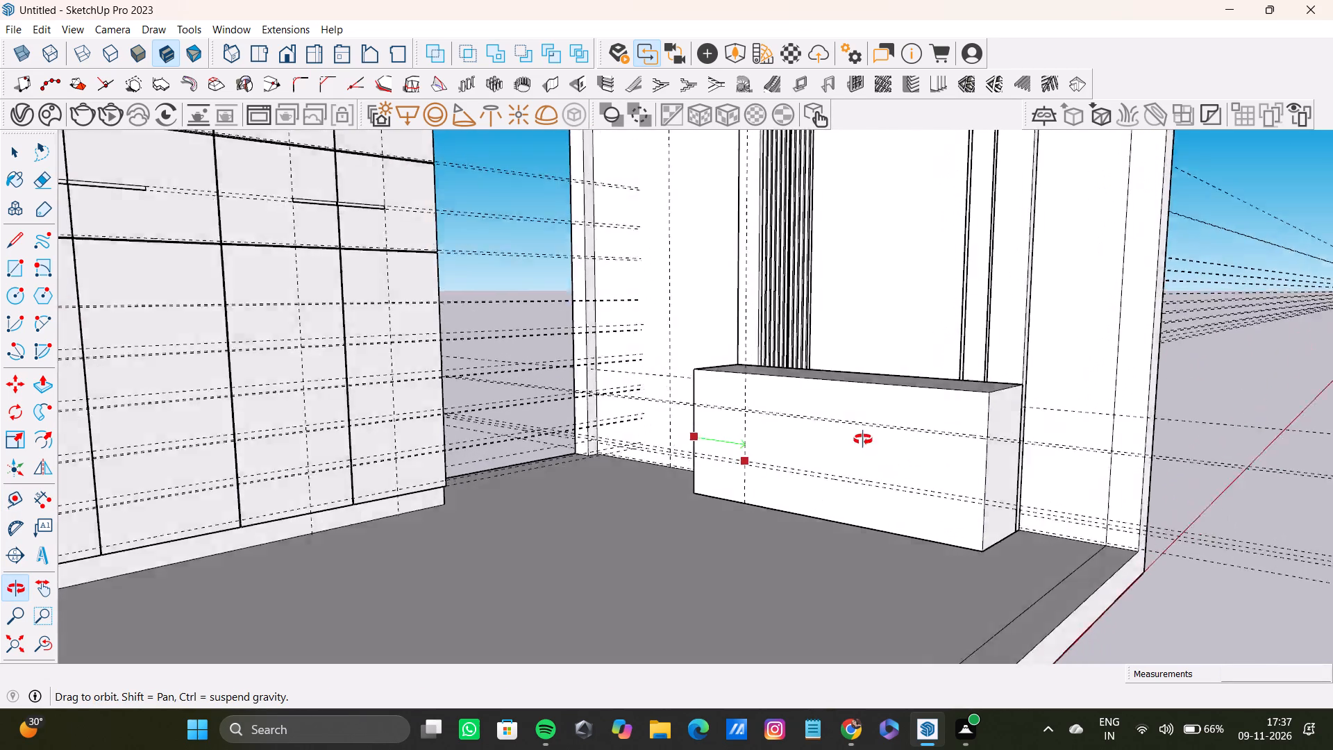
middle_drag(863, 440, 819, 476)
scroll(907, 472, up, 7)
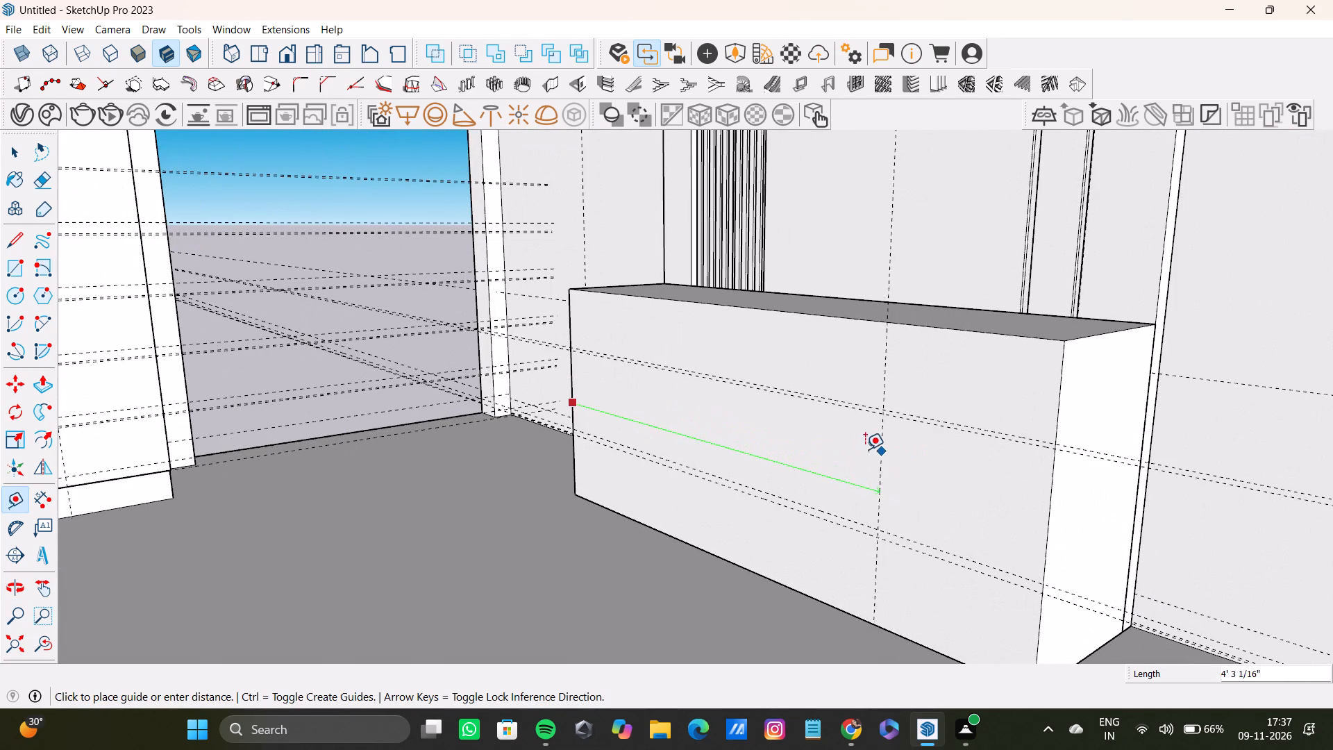
double_click(856, 446)
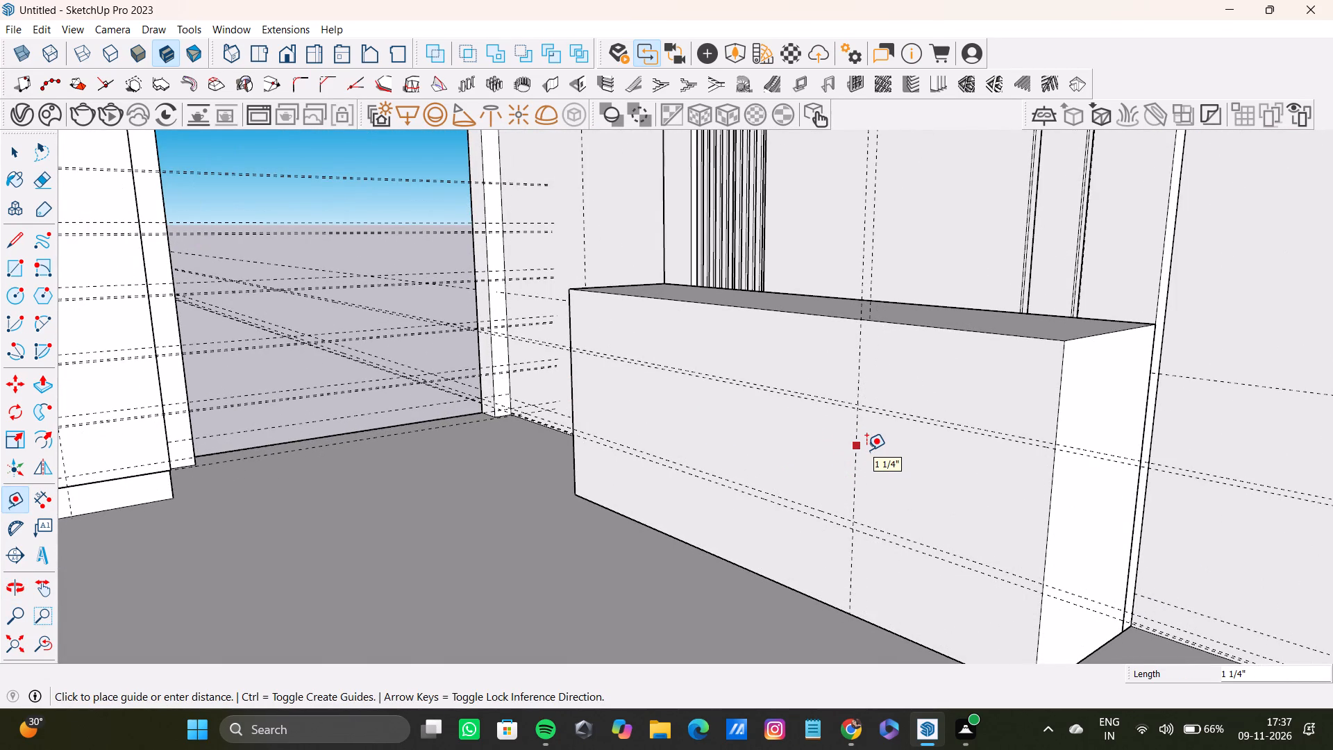
Place a second vertical guide on the bench front, offset 0.2" to the right of the first vertical guide.
scroll(866, 450, up, 9)
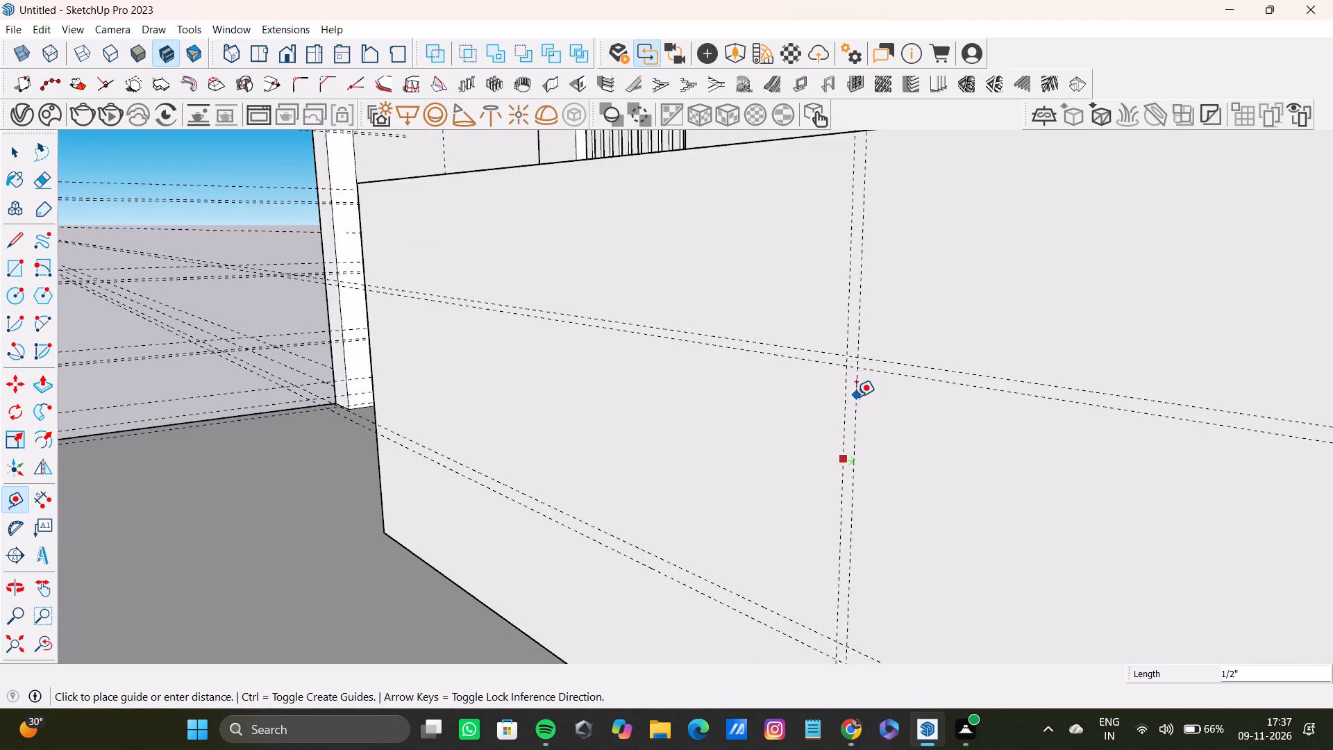
scroll(849, 401, up, 2)
scroll(849, 401, down, 9)
middle_drag(849, 399, 992, 423)
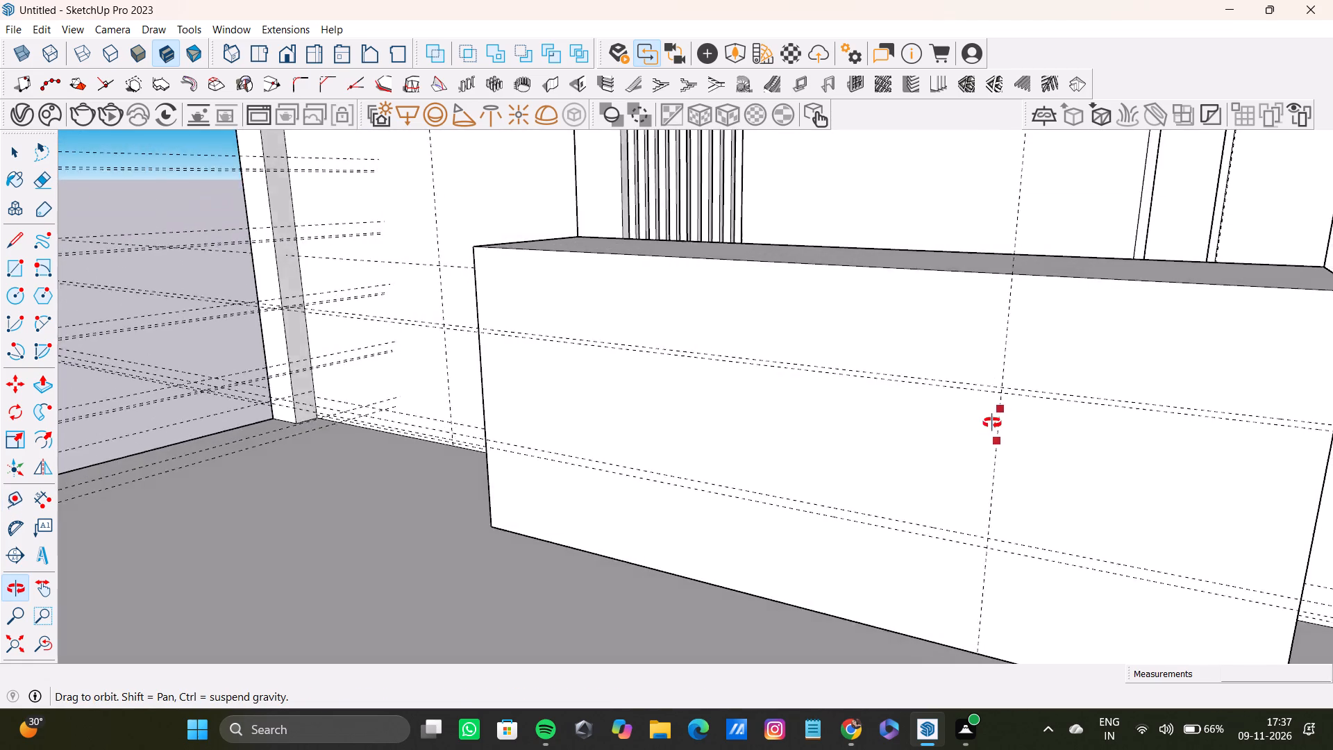
middle_drag(992, 423, 741, 465)
scroll(760, 430, up, 4)
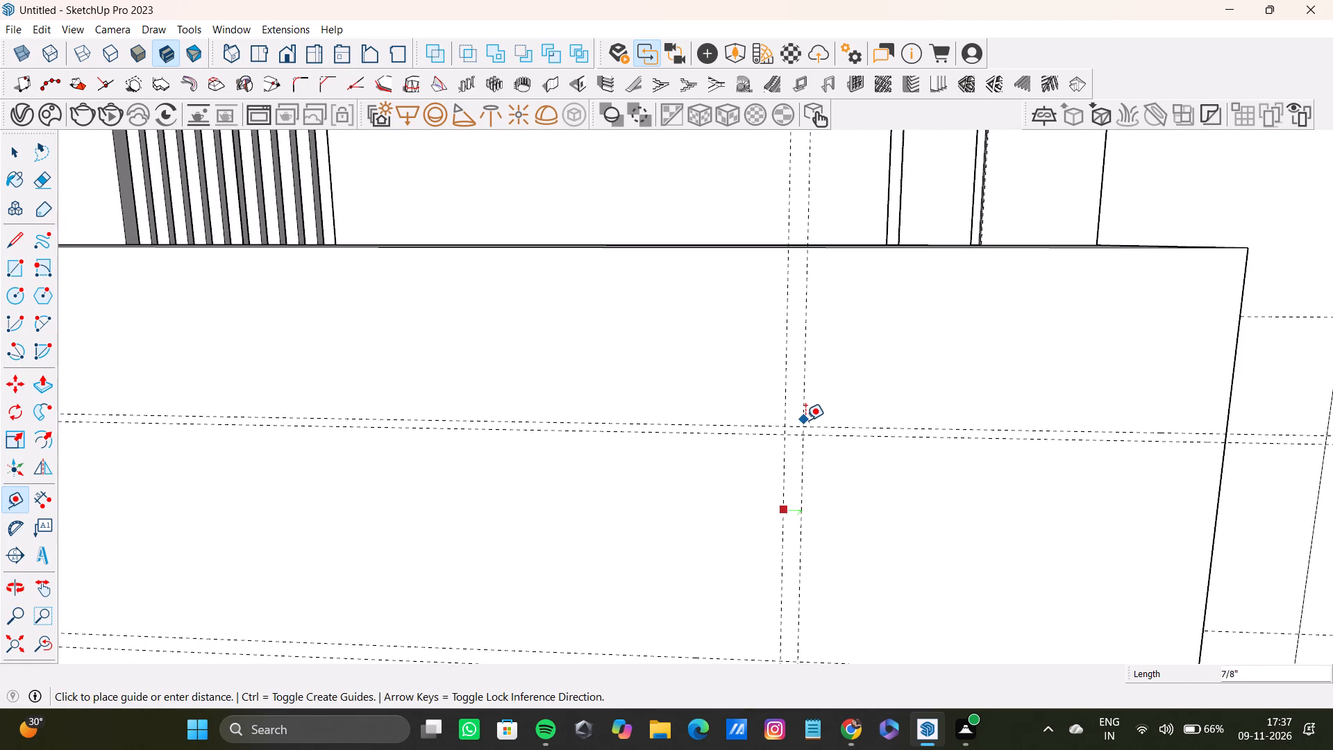
text(0.)
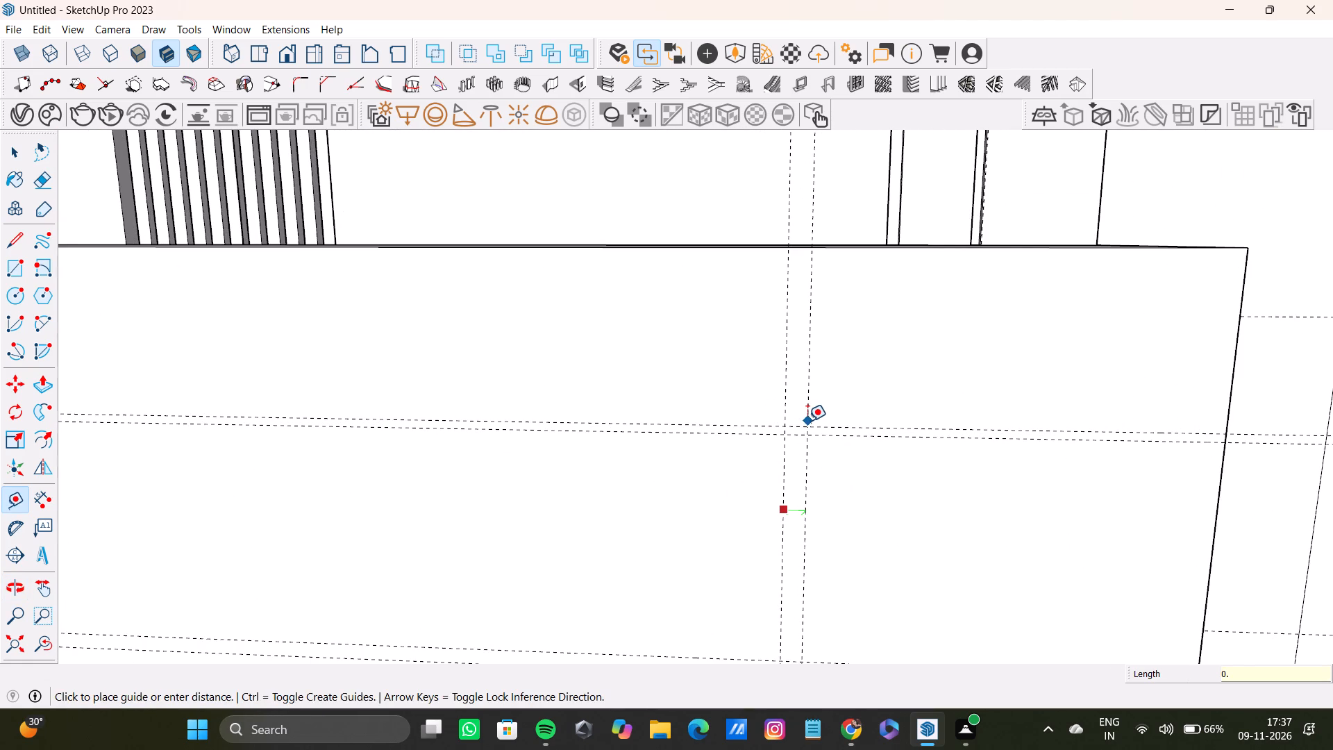
key(2)
key(shift+quotedbl)
key(Return)
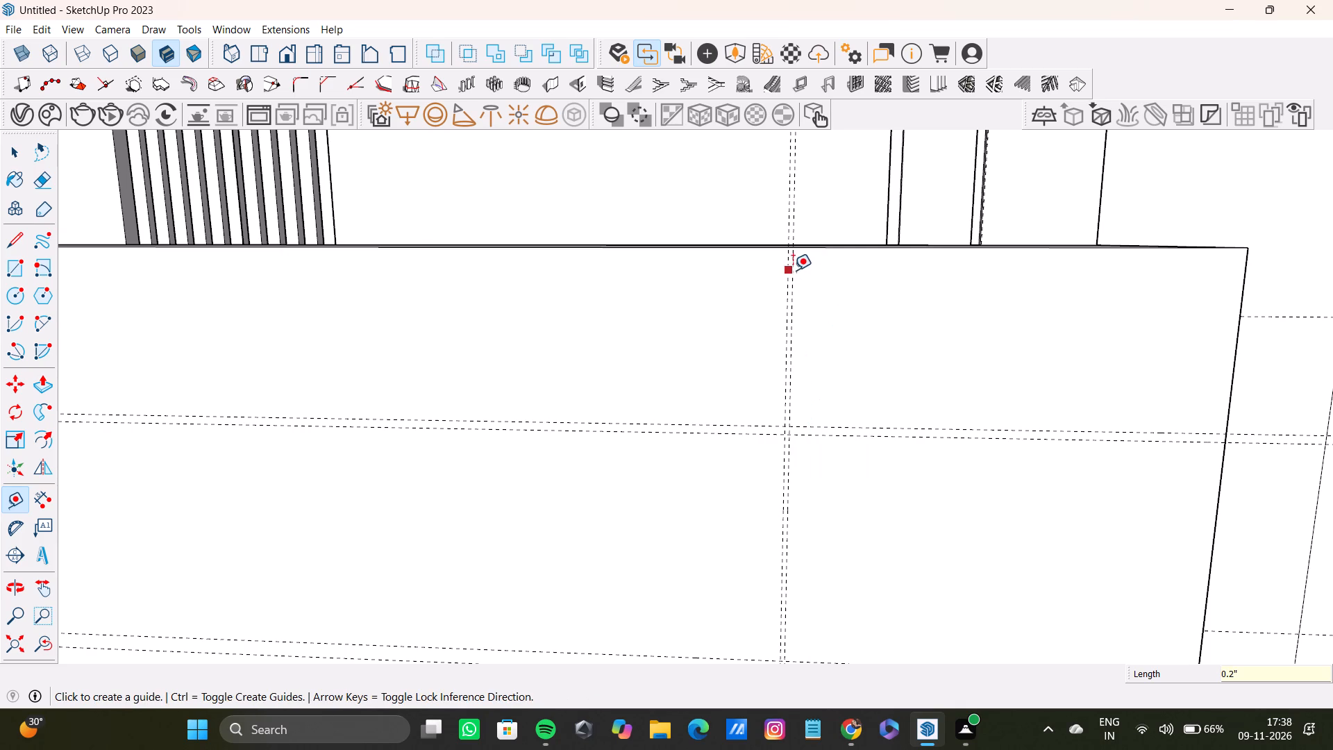
scroll(810, 284, down, 12)
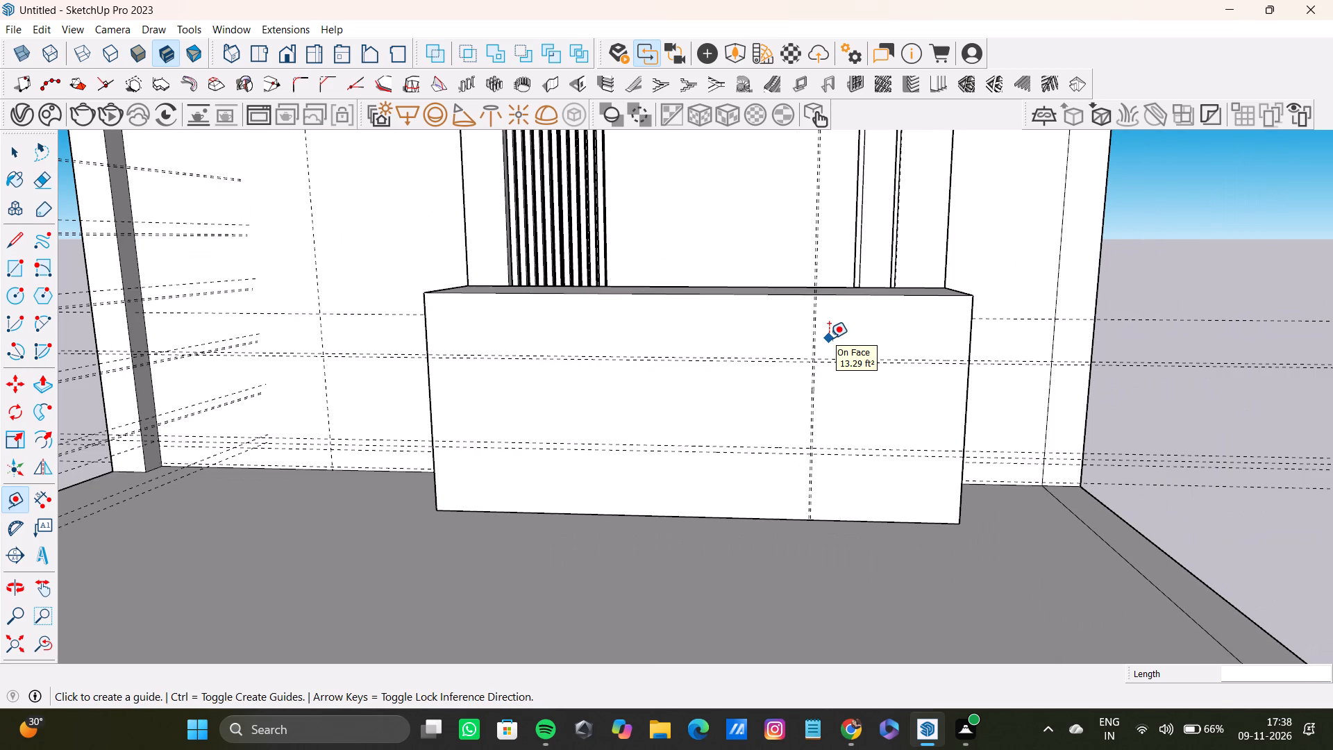
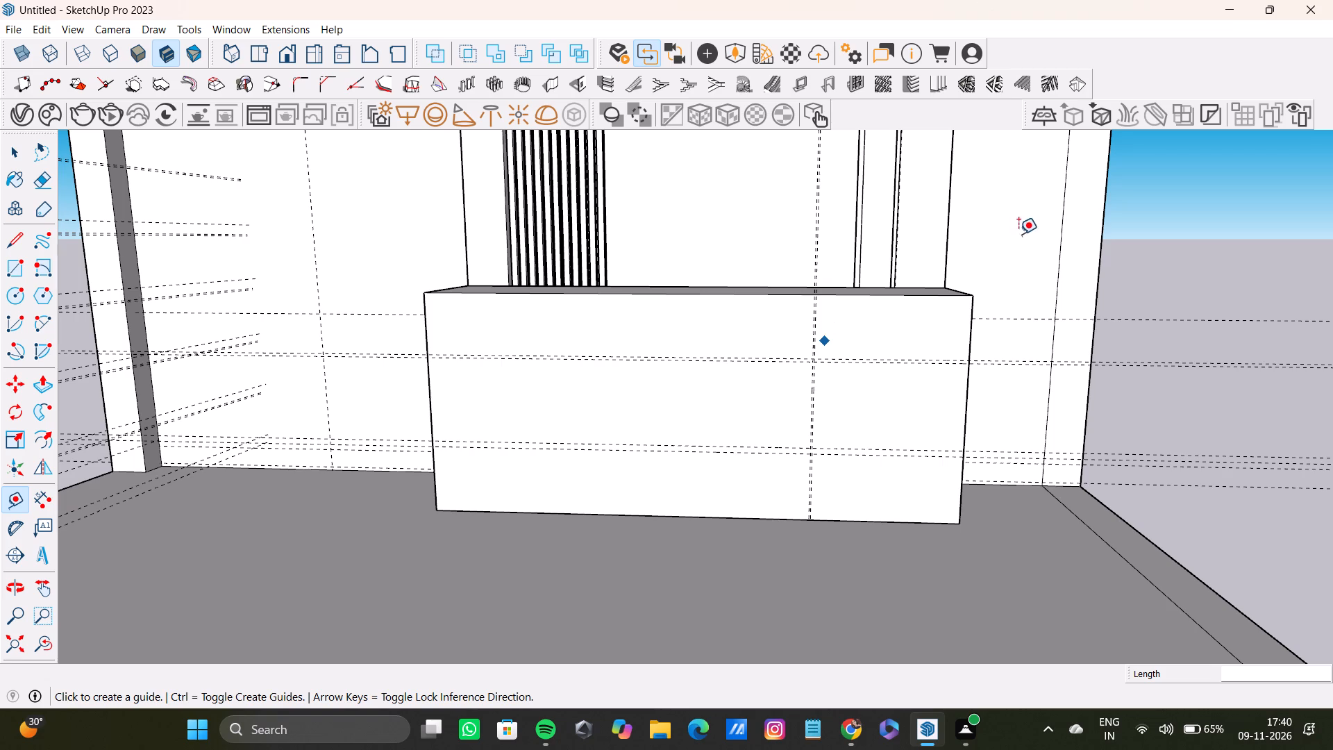
Place a horizontal guide on the bench's front face, about 7/8" below its top edge.
scroll(862, 330, up, 8)
scroll(785, 346, down, 7)
shift+middle_drag(789, 352, 788, 359)
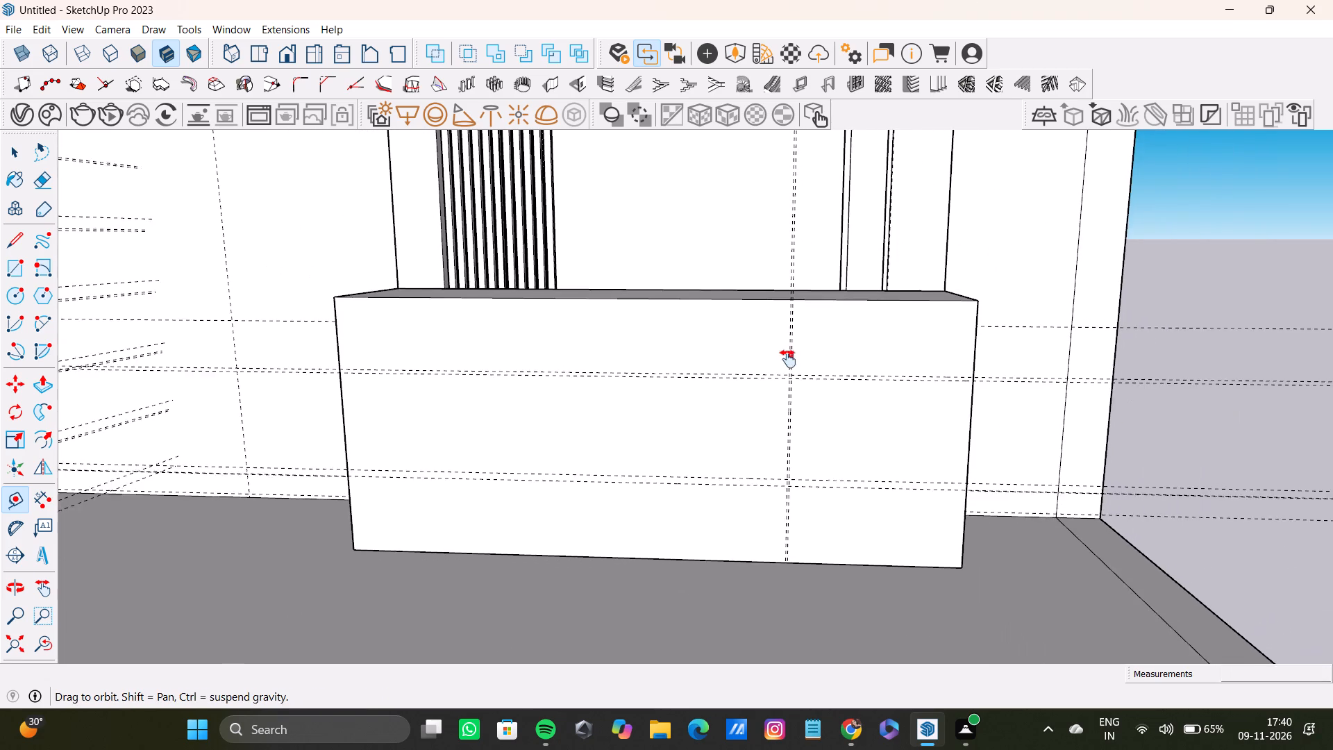
shift+middle_drag(788, 359, 776, 377)
scroll(640, 296, up, 8)
click(814, 318)
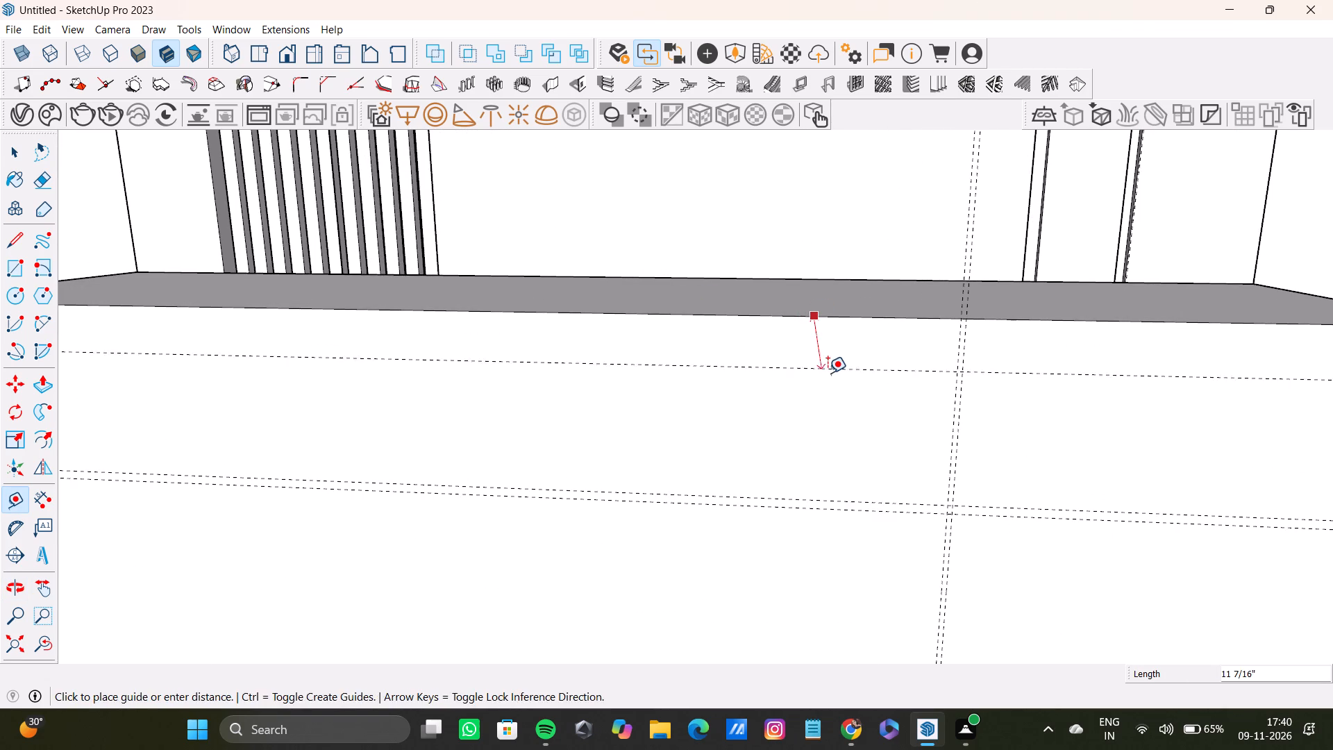
shift+middle_drag(828, 377, 785, 302)
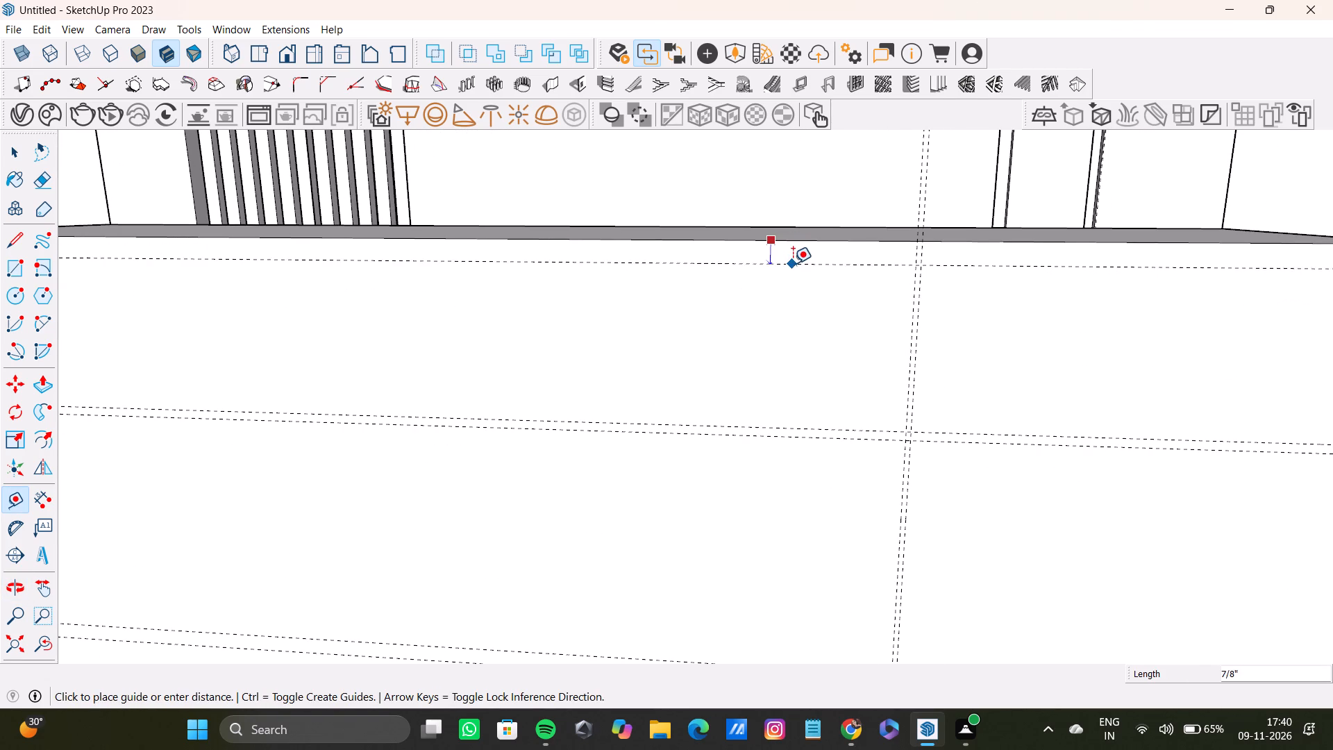
click(791, 256)
scroll(810, 274, down, 5)
Place a vertical guide on the bench front, about 1/2" in from its right edge.
shift+middle_drag(819, 320, 820, 340)
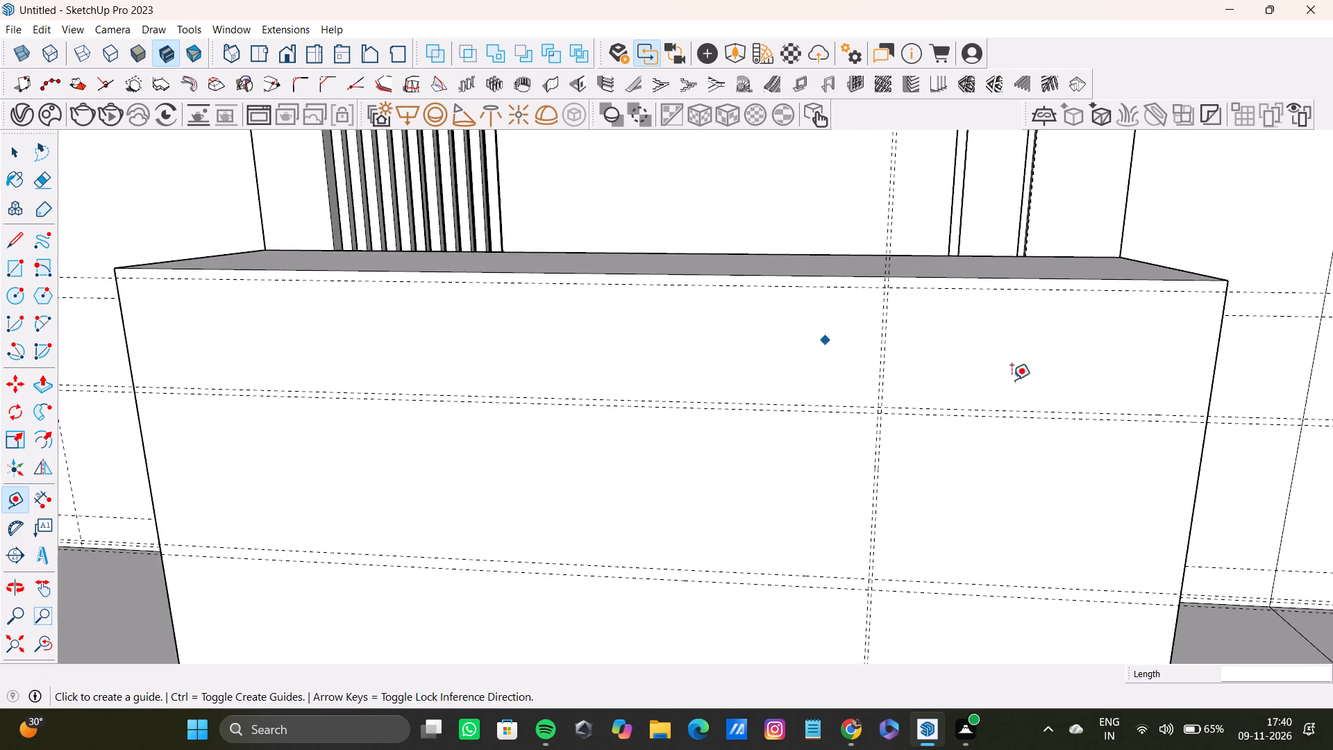
scroll(1073, 373, down, 3)
middle_drag(1122, 410, 1071, 390)
scroll(1203, 383, up, 6)
drag(1115, 361, 1114, 368)
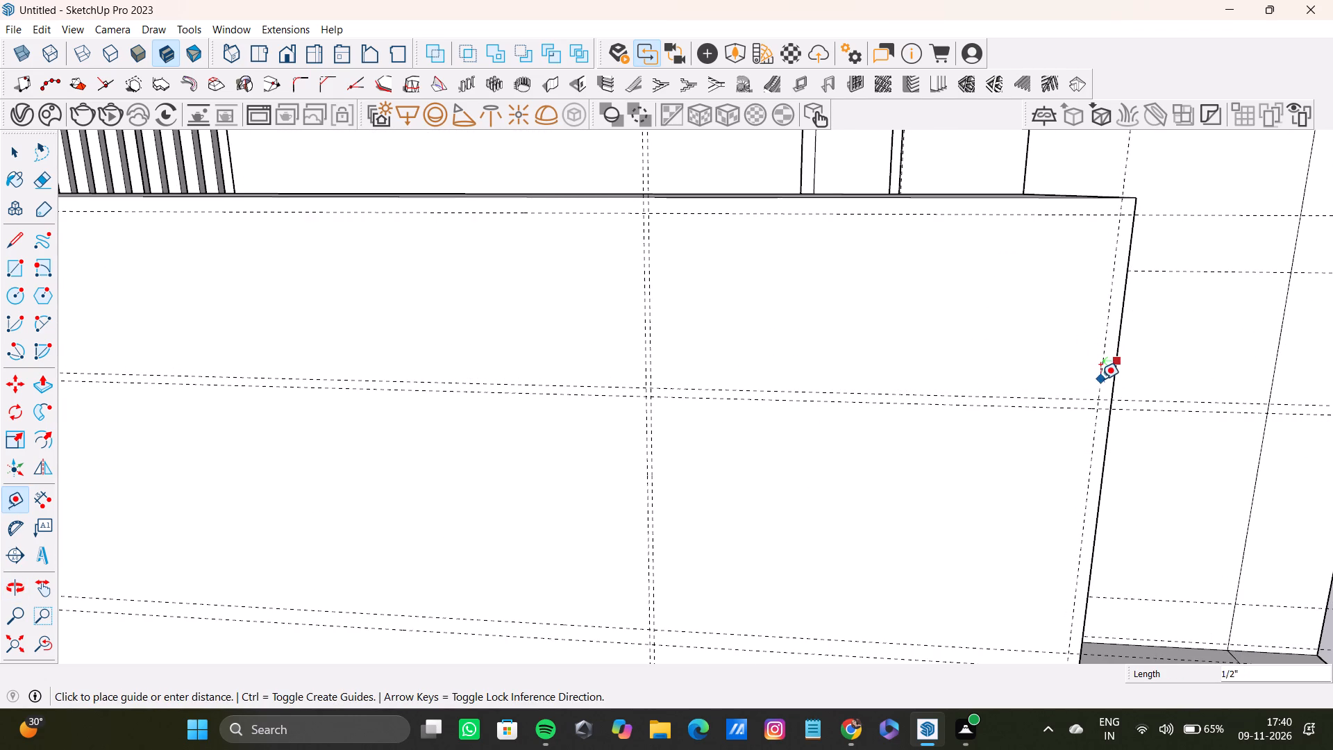
click(1103, 382)
scroll(1102, 381, down, 9)
Place a vertical guide on the bench front, about 7/16" in from its left edge.
shift+middle_drag(1061, 387, 1226, 371)
scroll(547, 296, up, 8)
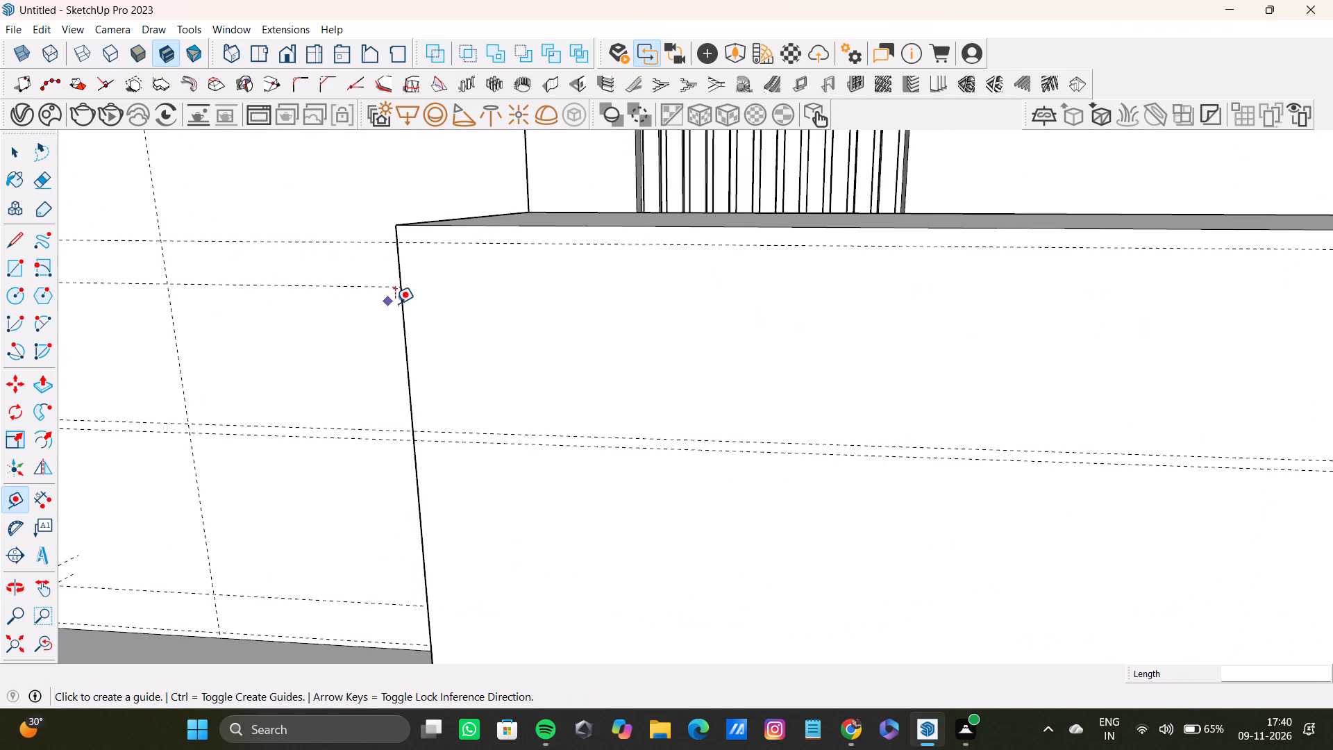
scroll(395, 303, up, 2)
click(412, 313)
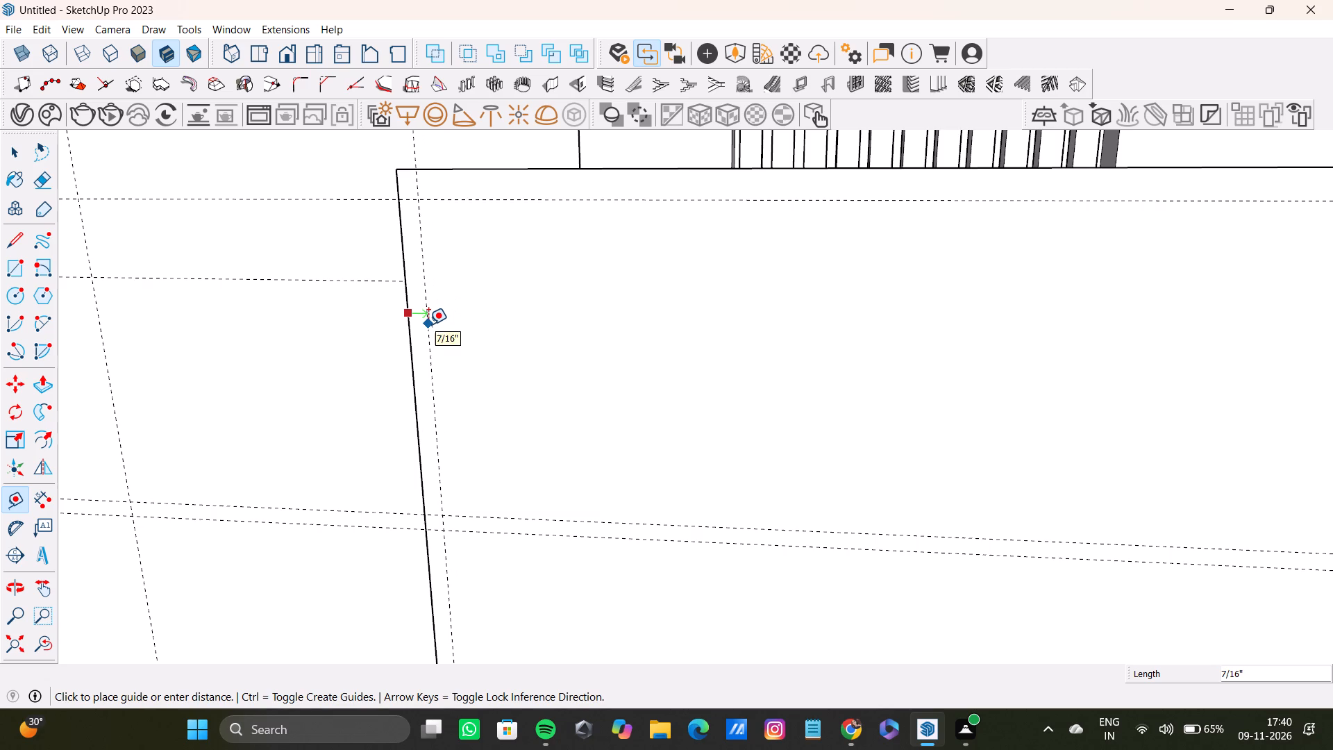
click(427, 324)
scroll(546, 352, down, 13)
Place a horizontal guide on the bench front, about 9/16" above its bottom edge.
shift+middle_drag(550, 353, 379, 258)
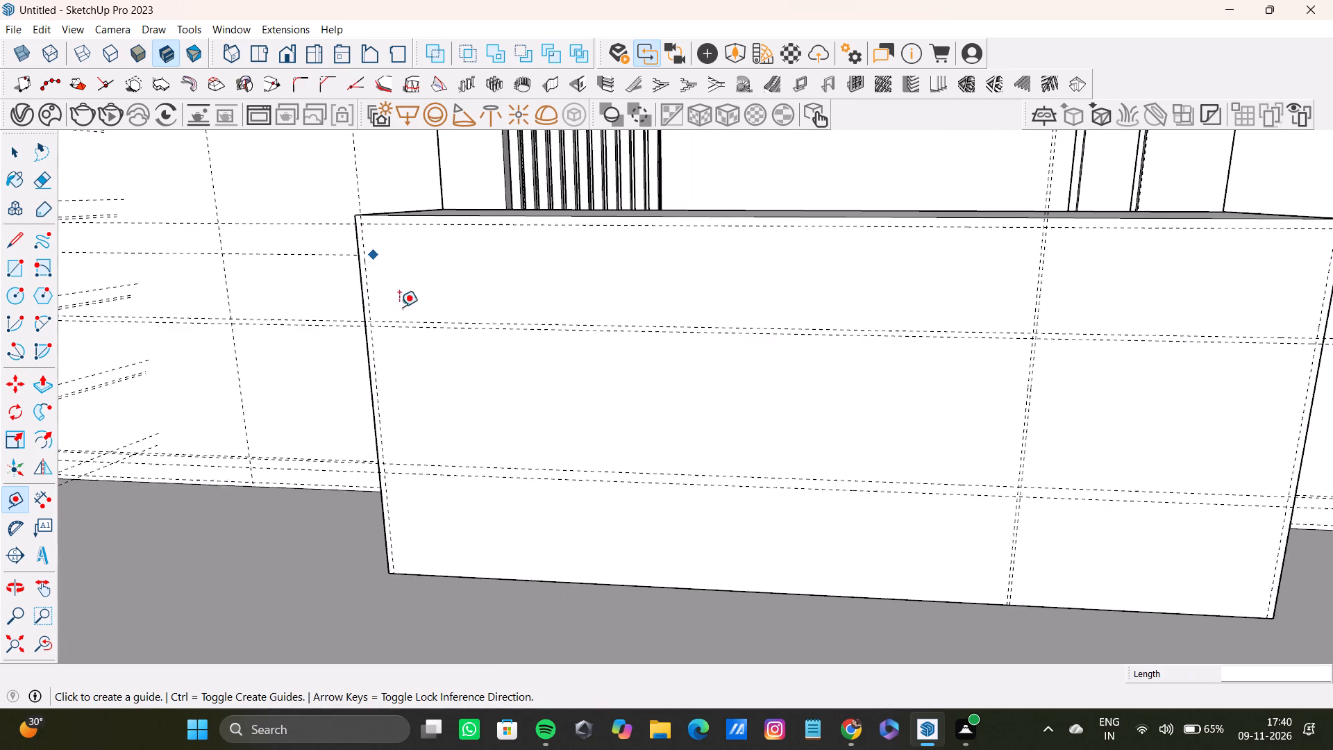
middle_drag(544, 441, 512, 331)
scroll(429, 447, up, 7)
middle_drag(369, 486, 372, 442)
scroll(334, 476, up, 7)
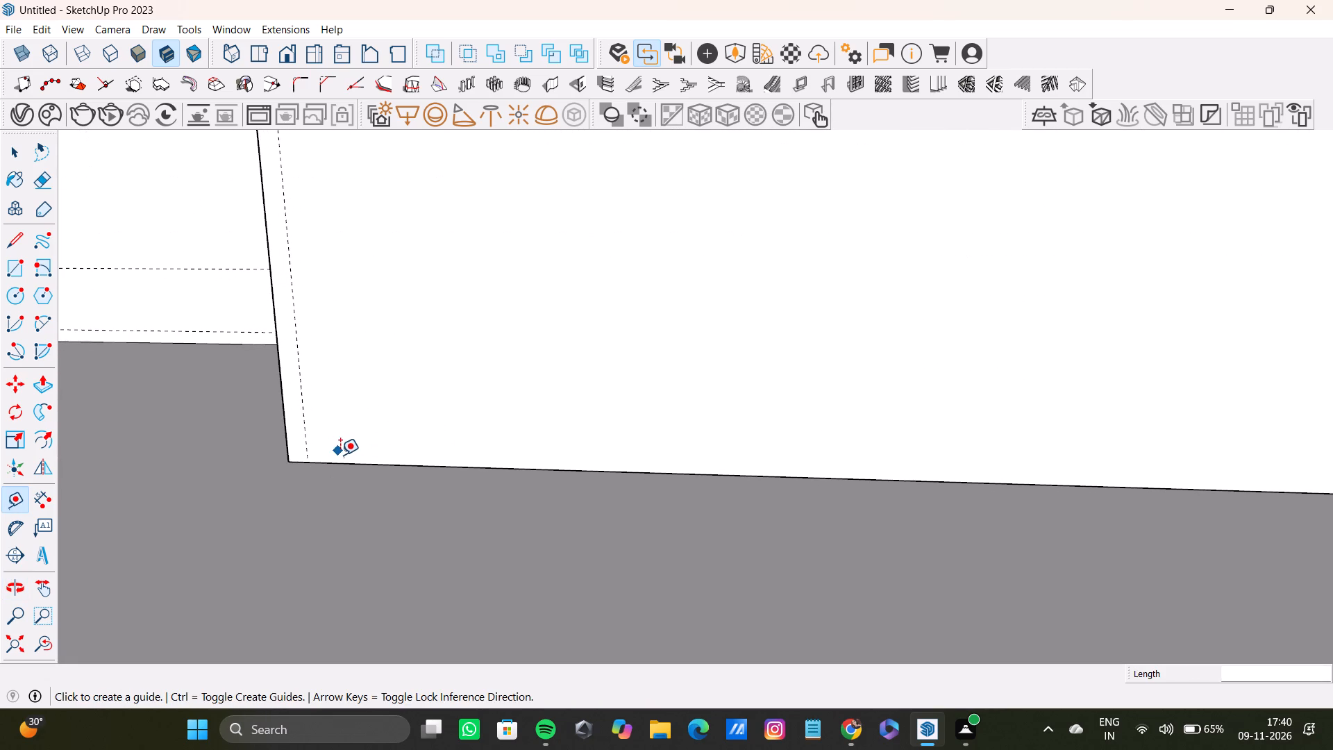
click(340, 460)
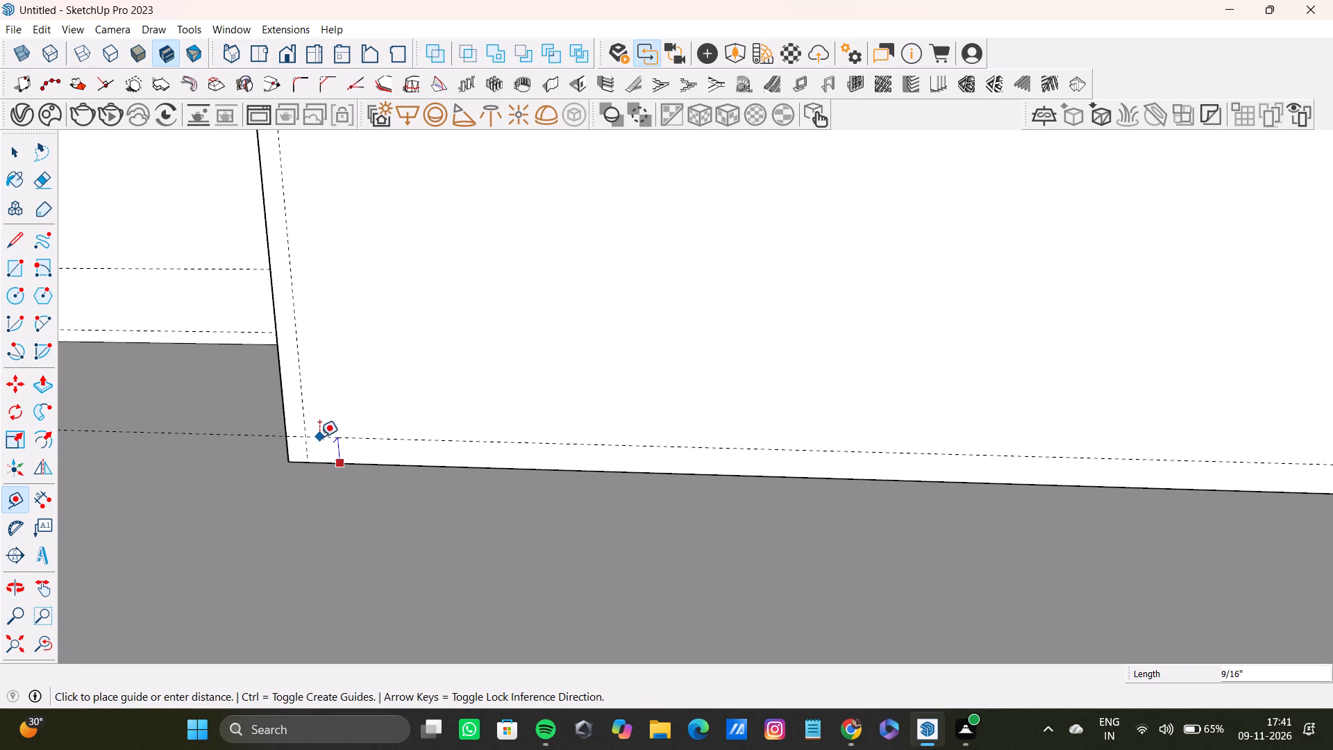
click(319, 442)
scroll(462, 468, down, 20)
scroll(462, 468, down, 5)
shift+middle_drag(497, 442, 437, 453)
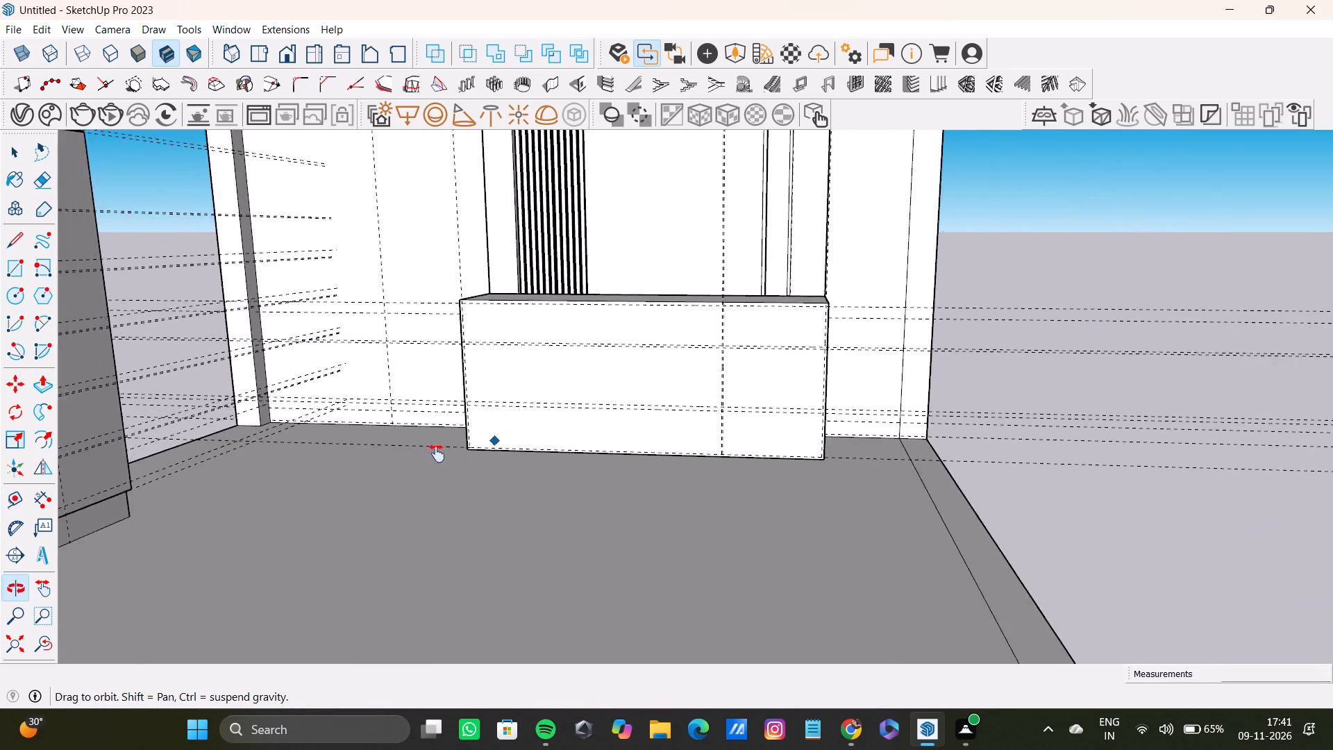
shift+middle_drag(437, 453, 430, 449)
scroll(586, 405, up, 4)
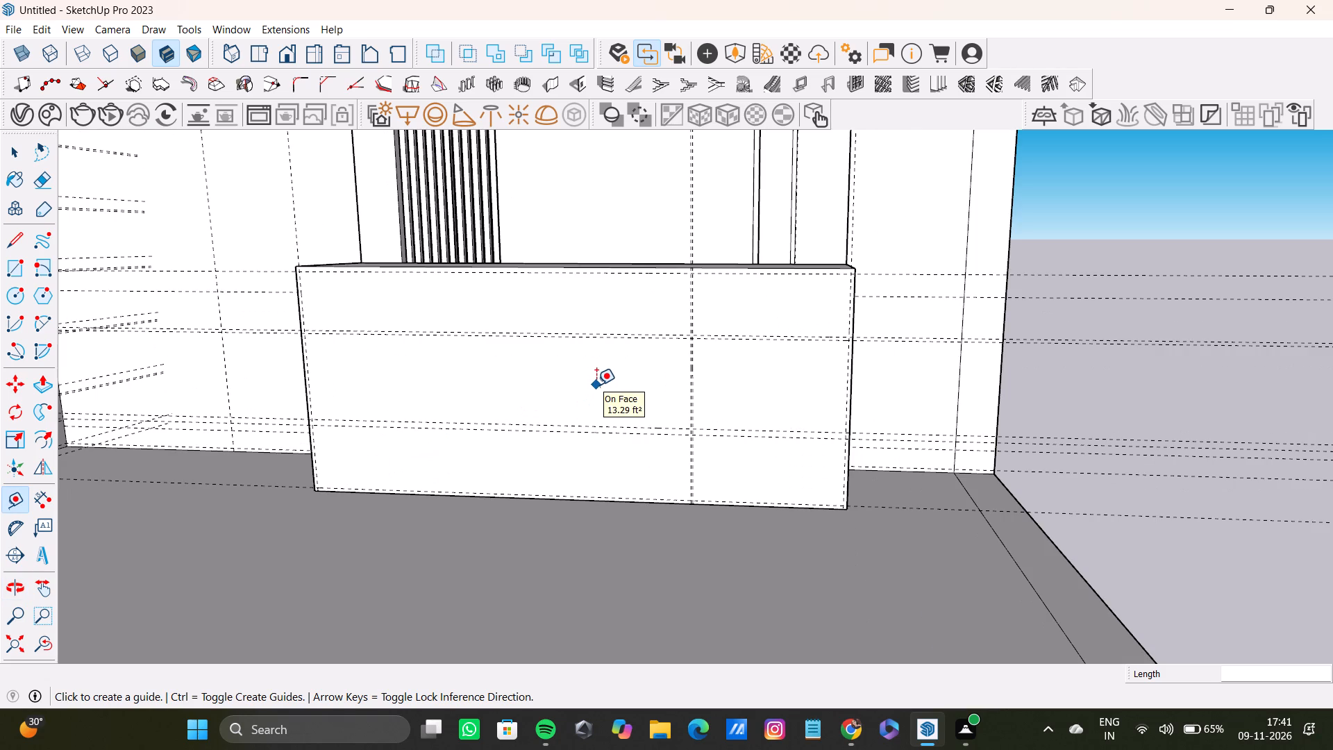
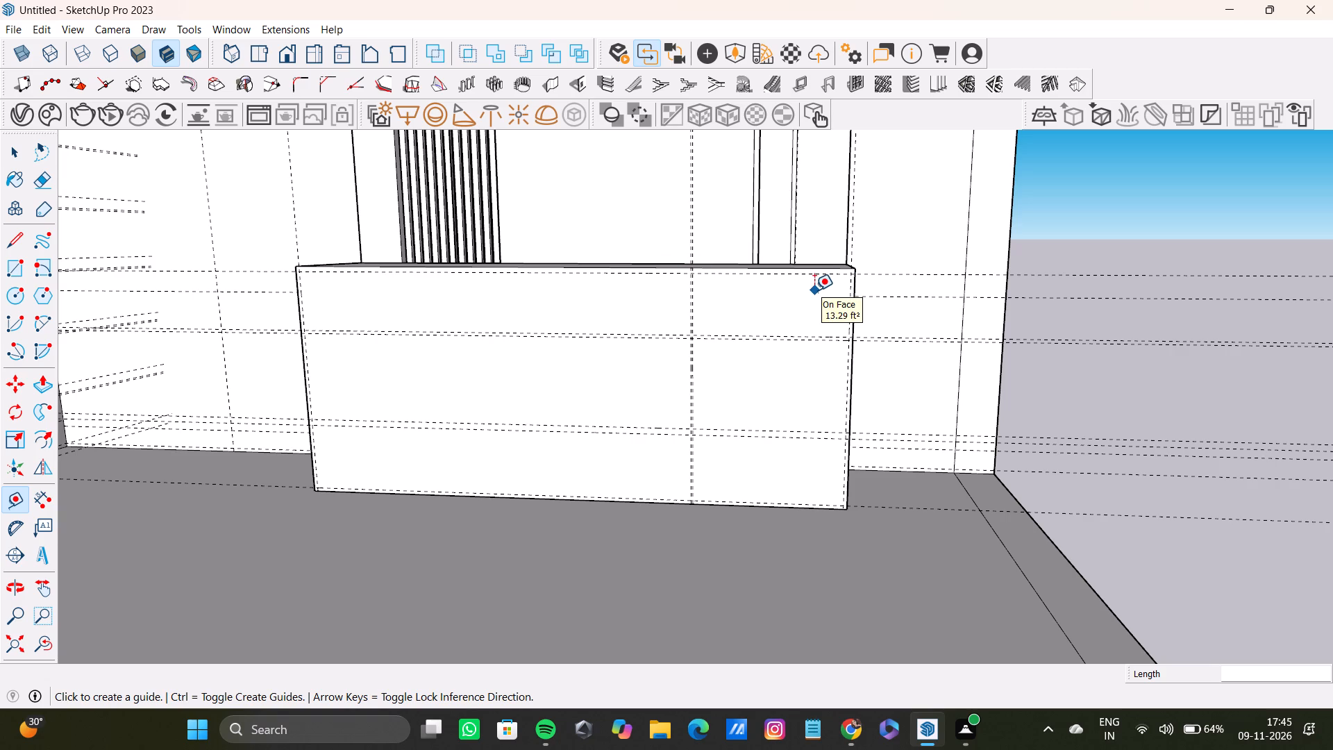
Draw a rectangle on the bench front inside the border guides, spanning the narrower section right of the vertical groove guides.
scroll(721, 274, up, 15)
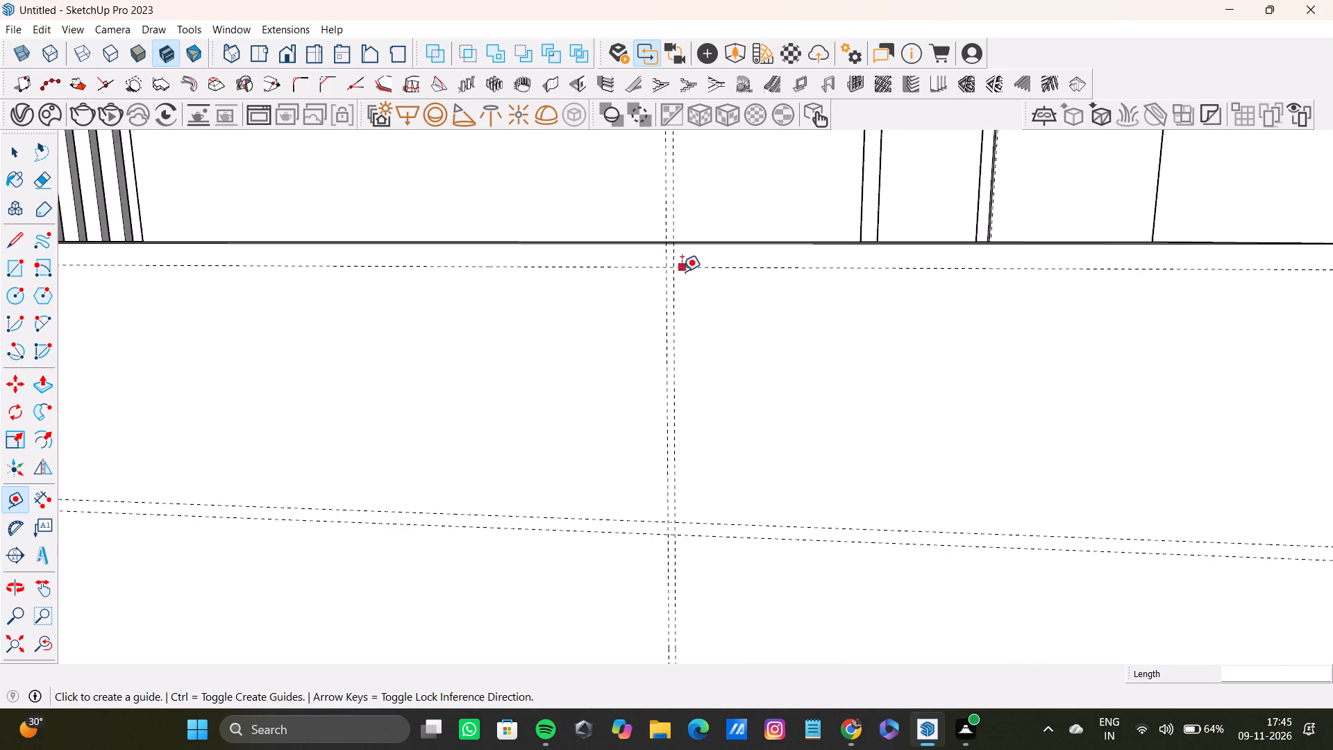
scroll(682, 272, up, 3)
key(space)
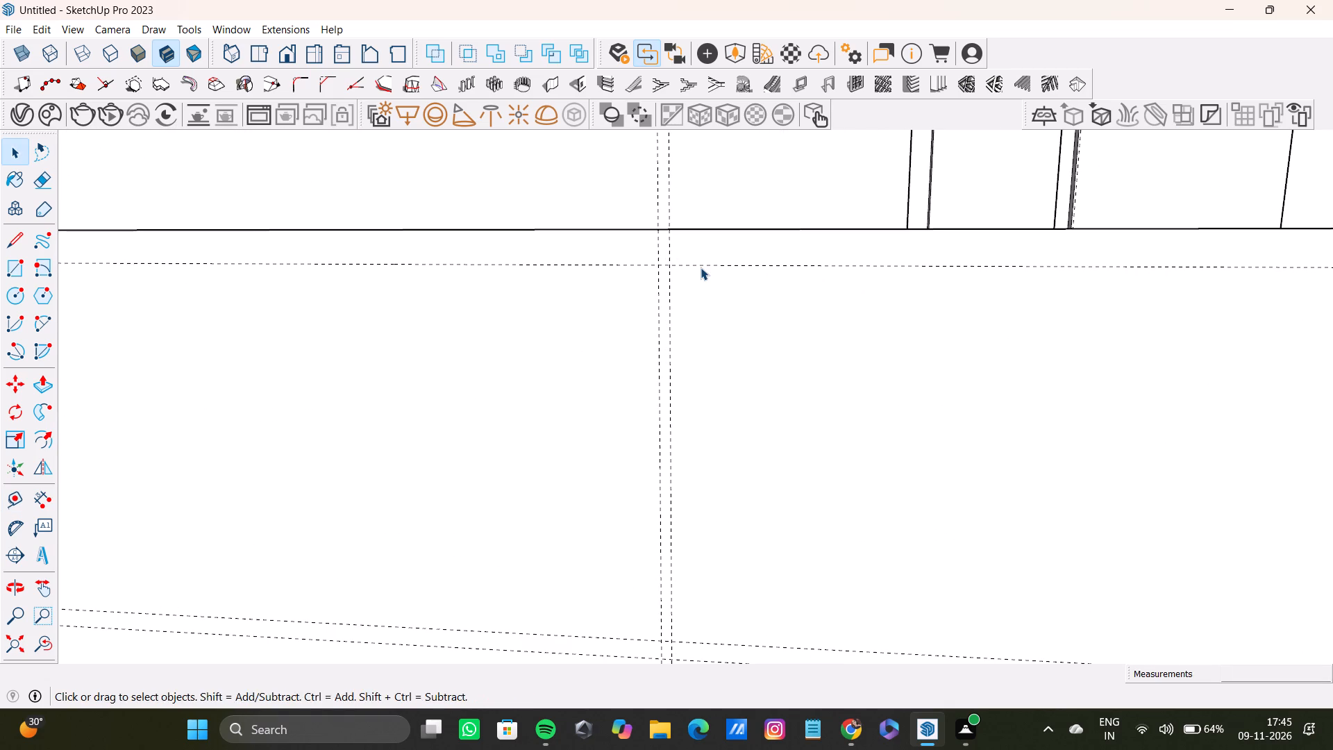
text(R)
scroll(674, 272, up, 4)
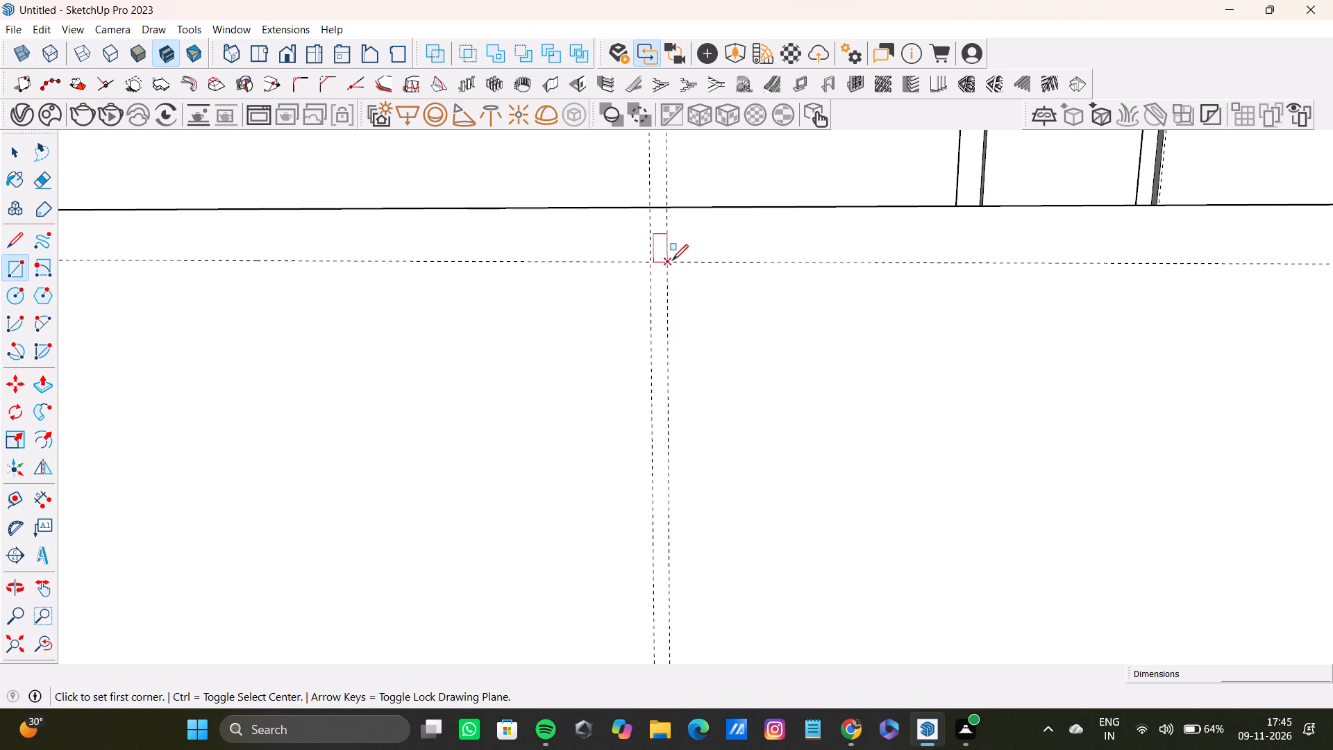
scroll(672, 260, up, 3)
click(662, 262)
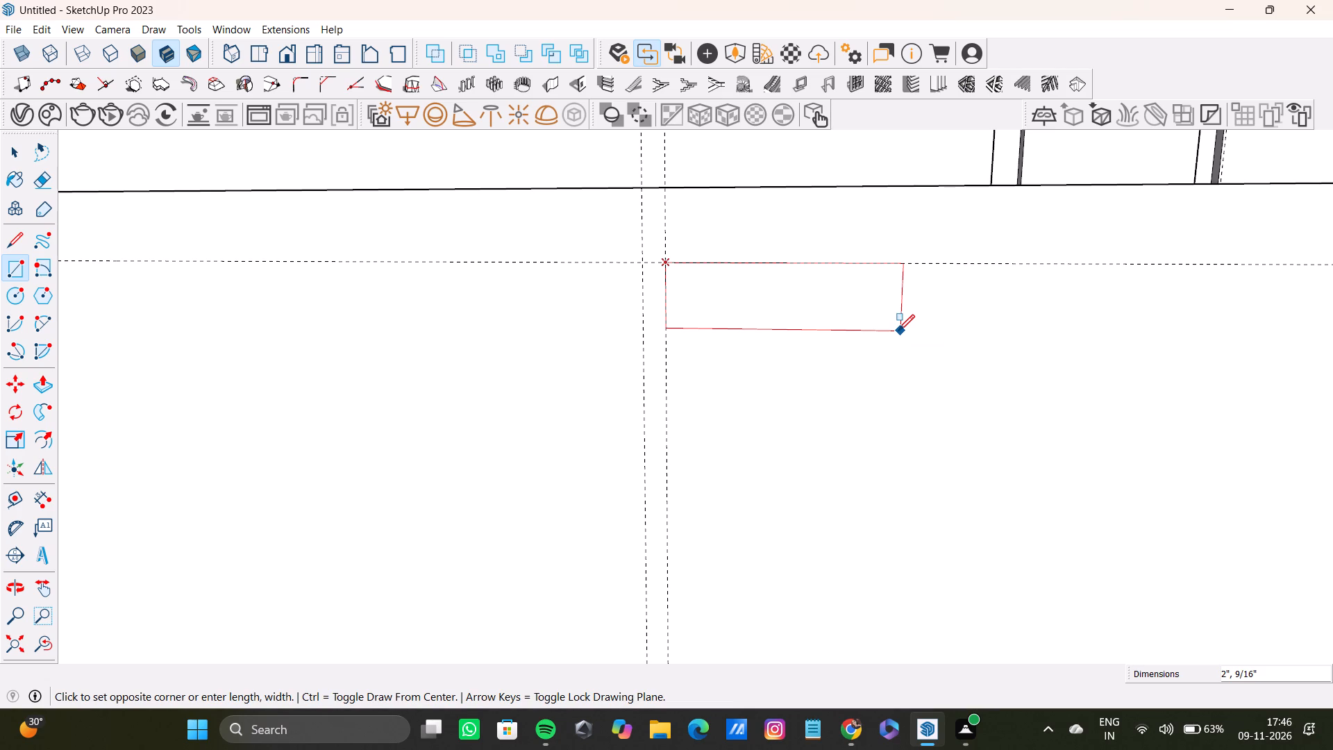
scroll(888, 357, down, 5)
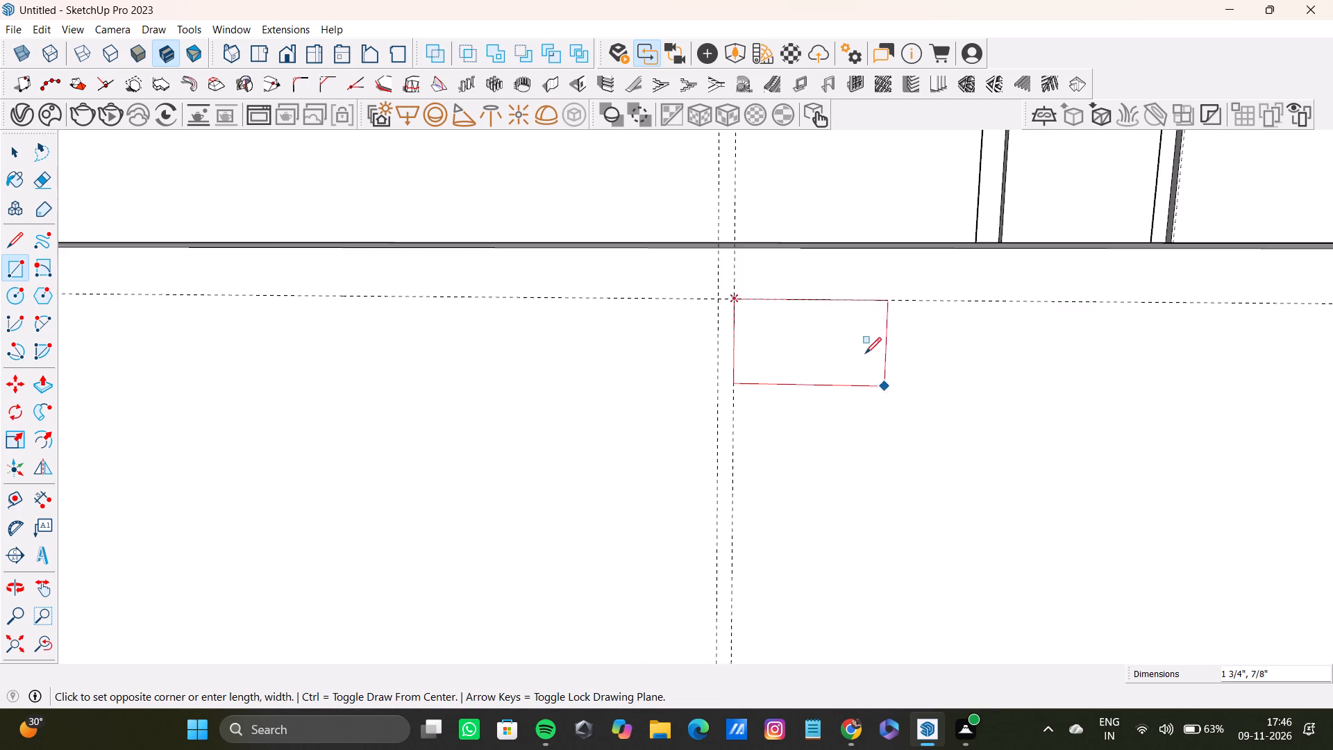
scroll(865, 353, down, 16)
shift+middle_drag(906, 463, 800, 235)
scroll(907, 456, down, 3)
shift+middle_drag(905, 500, 858, 338)
scroll(896, 504, up, 3)
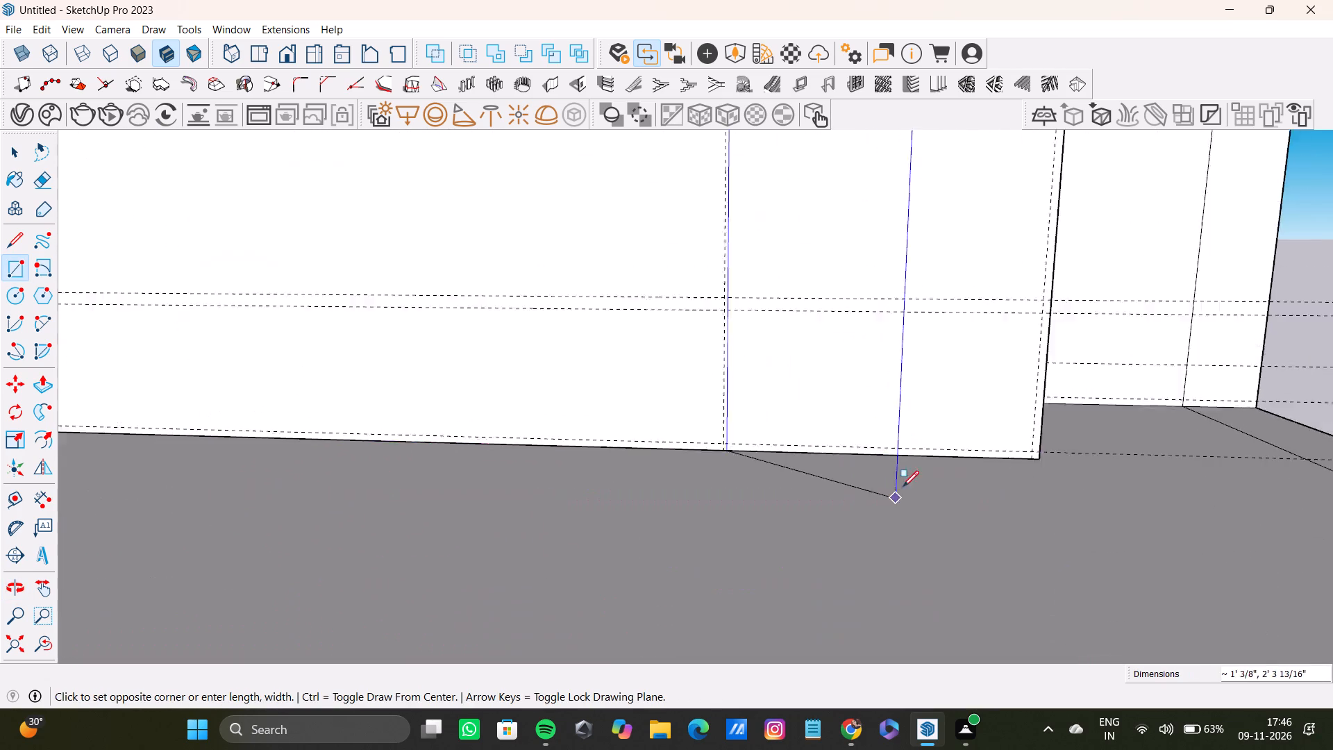
scroll(903, 487, up, 9)
click(1114, 433)
Draw a second rectangle inside the border guides on the wider bench-front section, left of the vertical groove guides.
scroll(851, 345, down, 10)
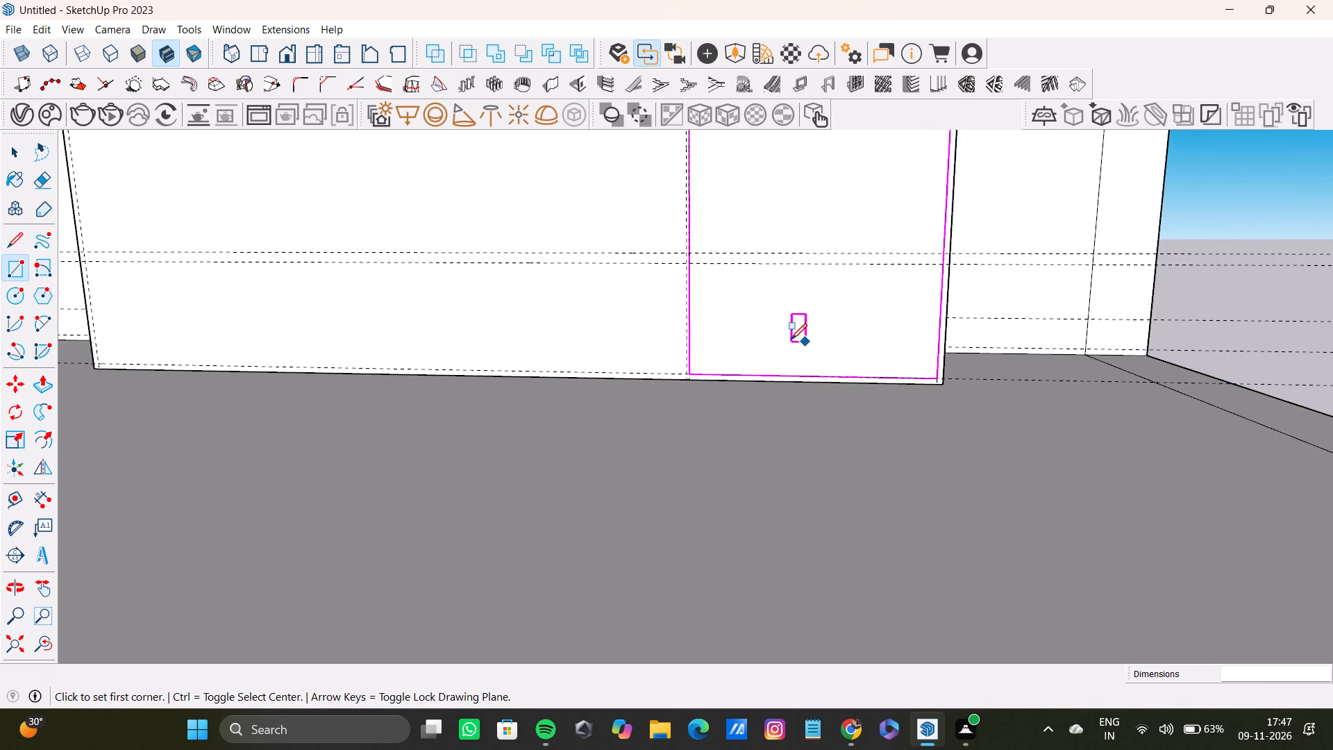
middle_drag(791, 339, 791, 349)
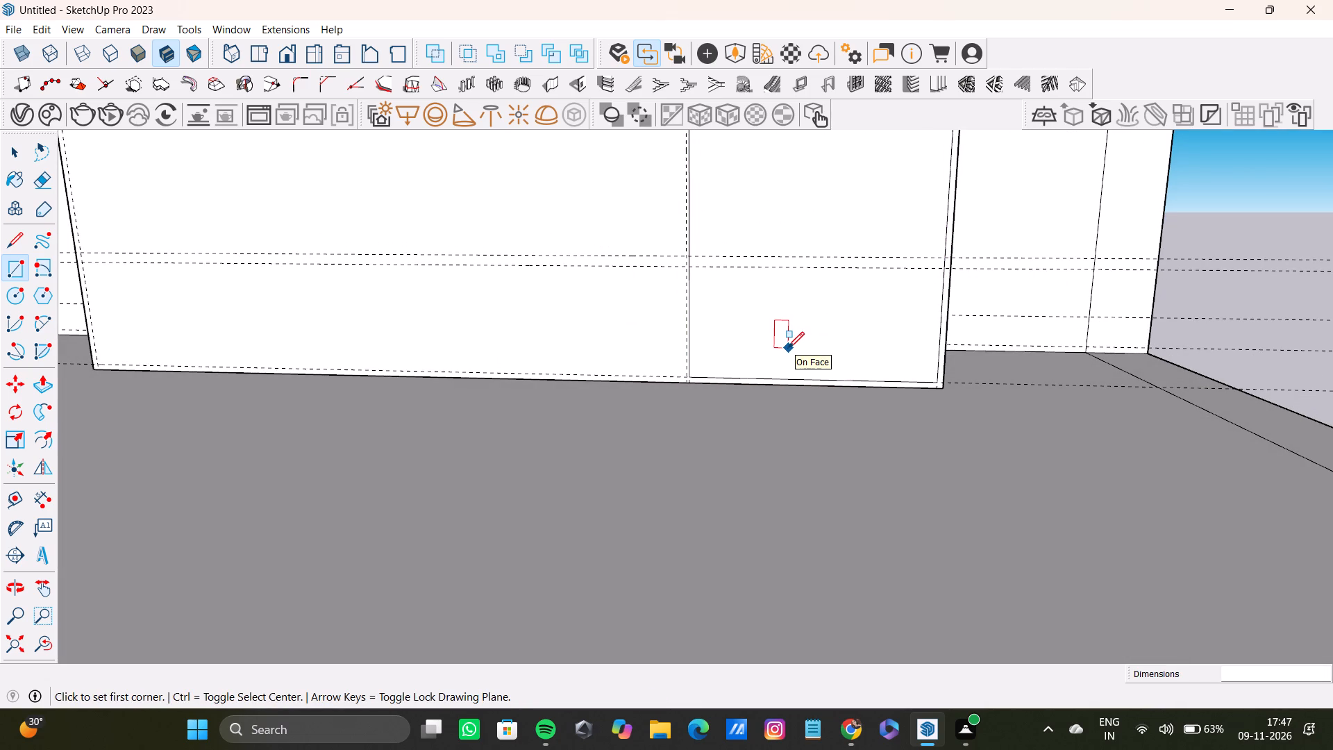
scroll(710, 328, down, 8)
scroll(576, 269, down, 4)
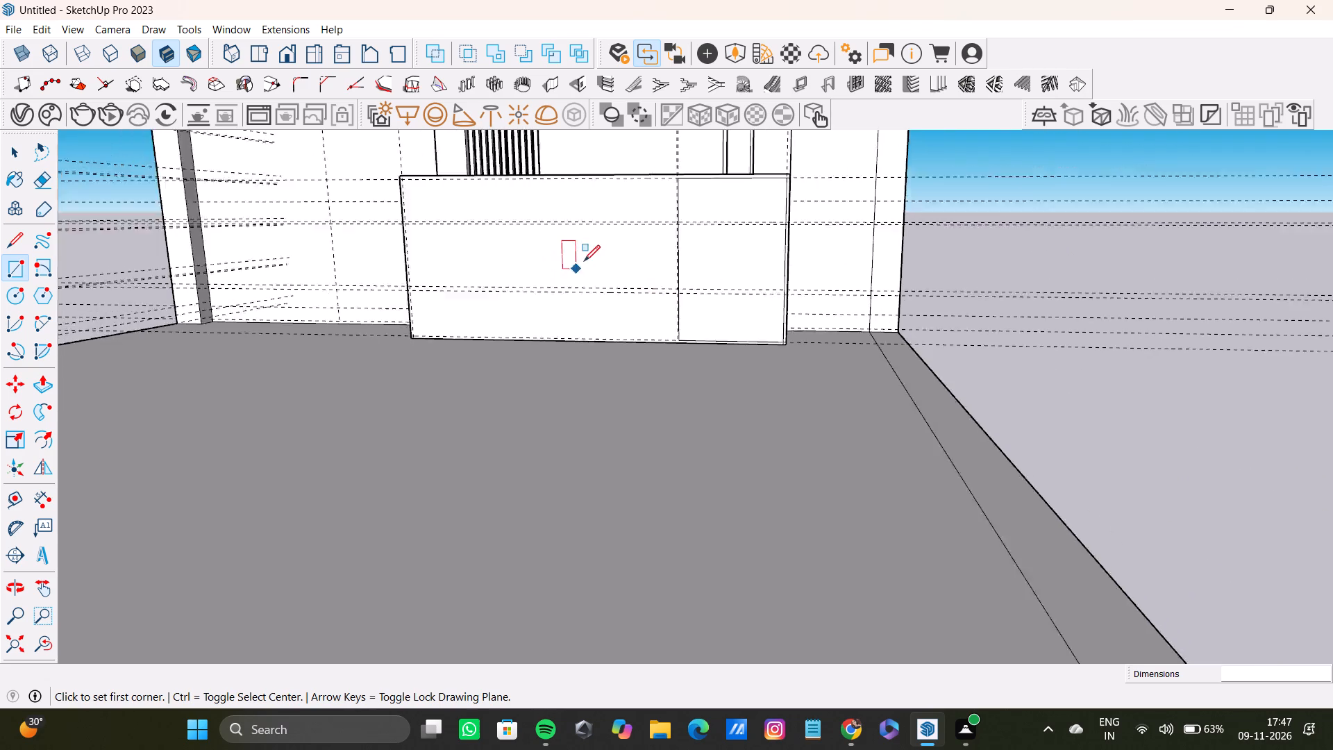
shift+middle_drag(584, 261, 610, 331)
scroll(339, 275, up, 4)
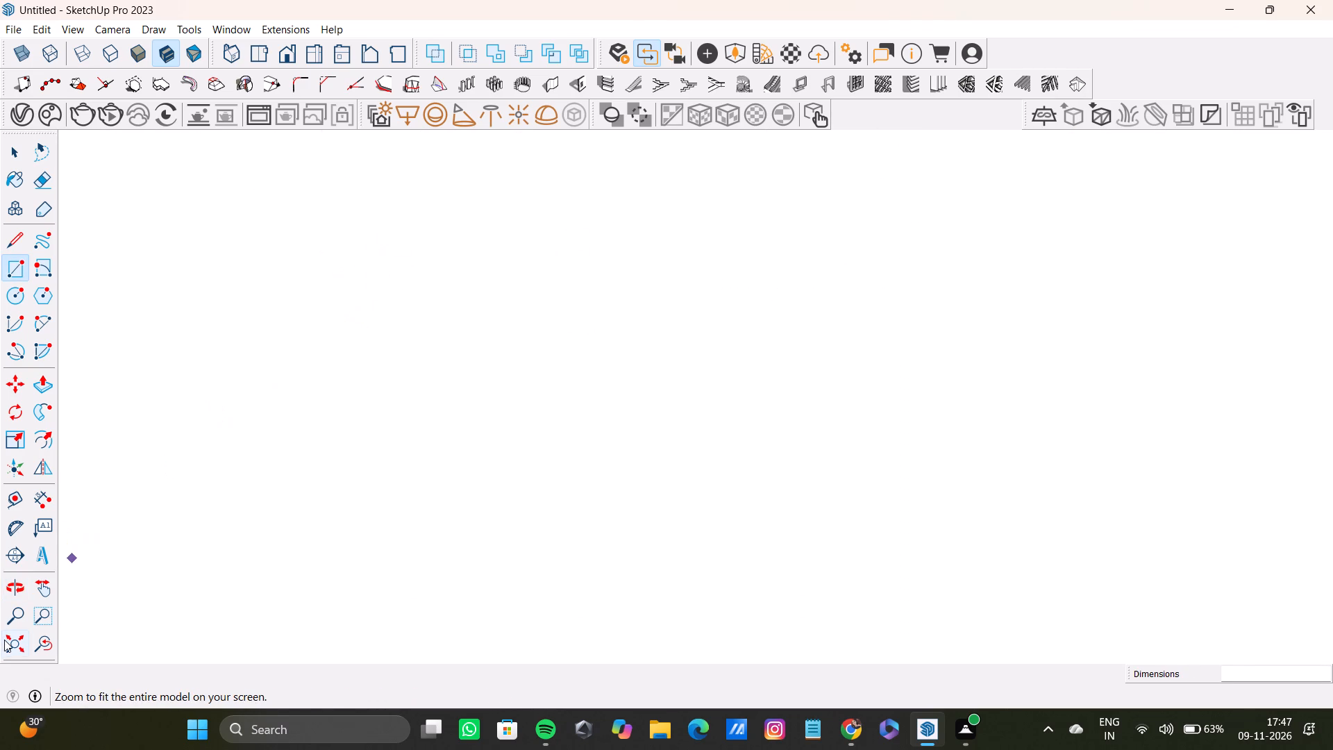
drag(4, 640, 14, 634)
shift+middle_drag(385, 465, 79, 456)
scroll(657, 467, up, 4)
middle_drag(751, 477, 802, 530)
scroll(760, 466, up, 11)
middle_drag(723, 472, 724, 470)
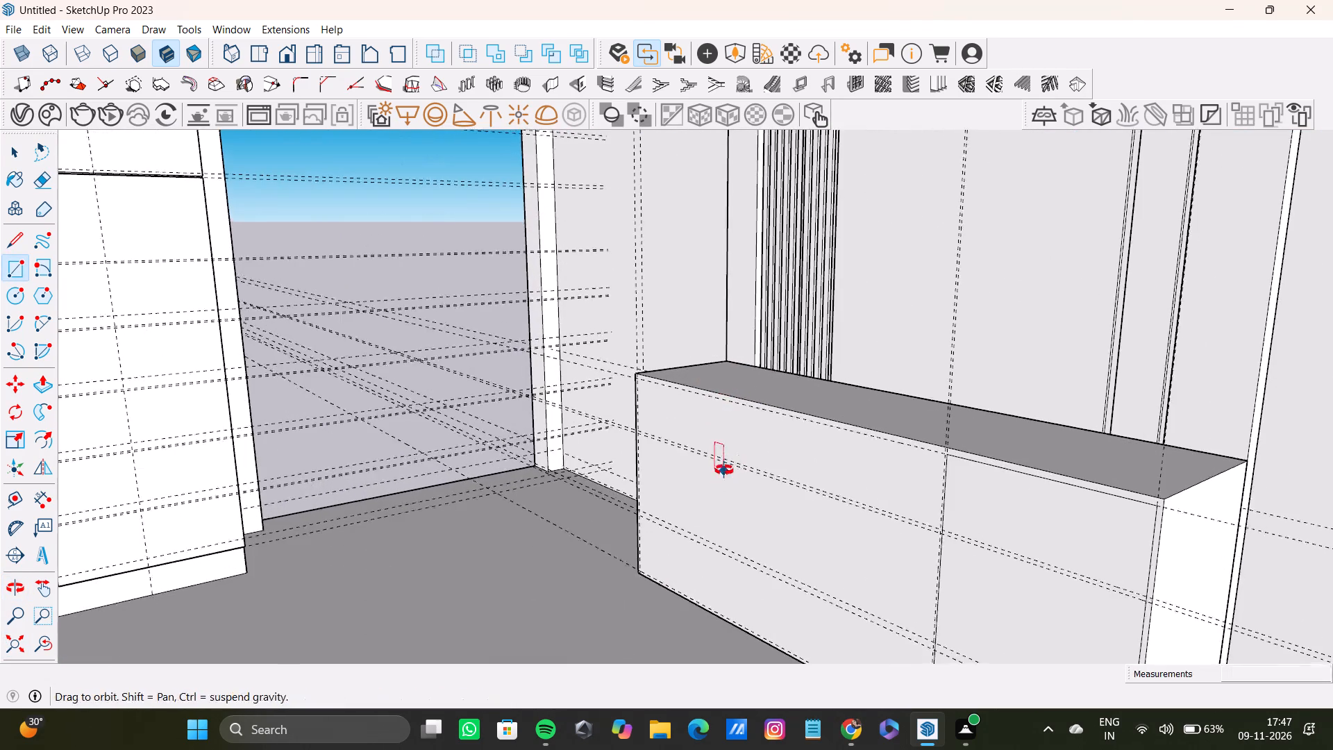
middle_drag(724, 470, 822, 456)
scroll(628, 432, up, 11)
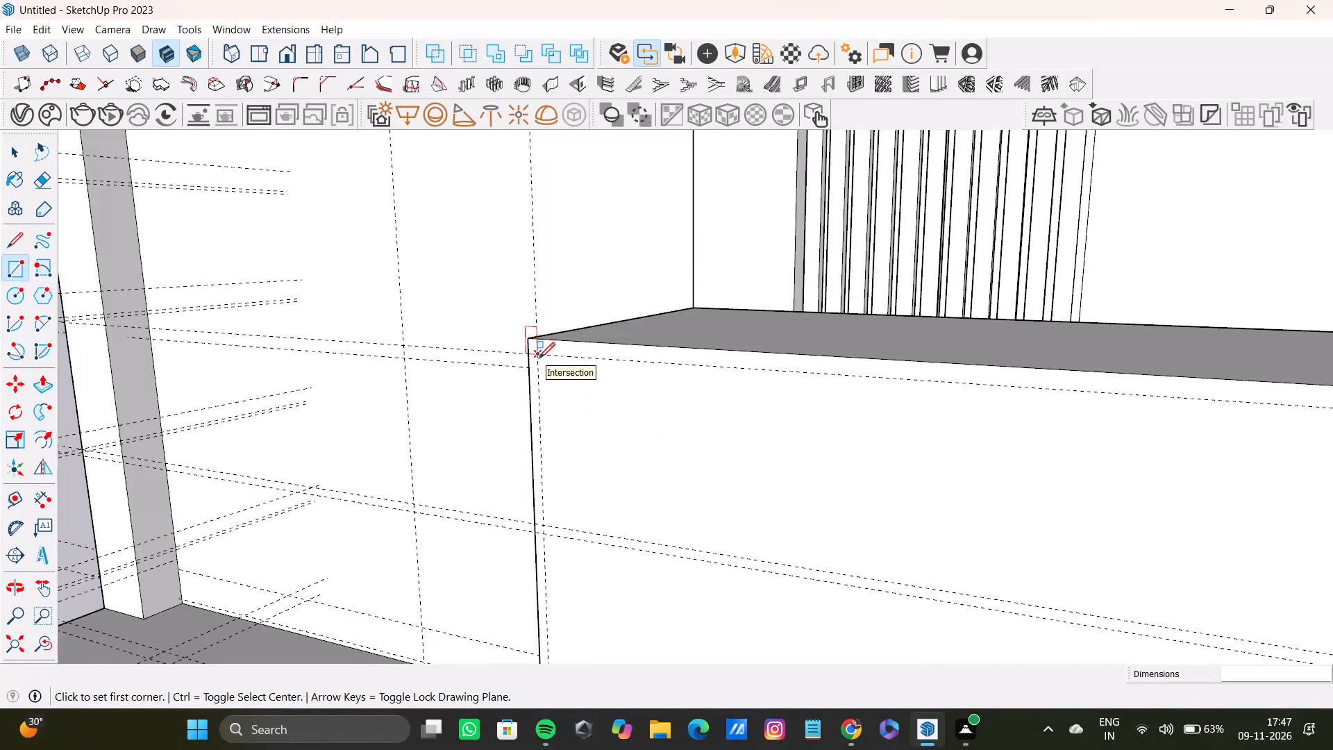
click(539, 358)
scroll(941, 574, down, 3)
shift+middle_drag(943, 578, 352, 227)
scroll(605, 351, down, 4)
shift+middle_drag(643, 394, 571, 281)
scroll(649, 412, down, 2)
middle_drag(676, 428, 657, 361)
scroll(835, 485, up, 3)
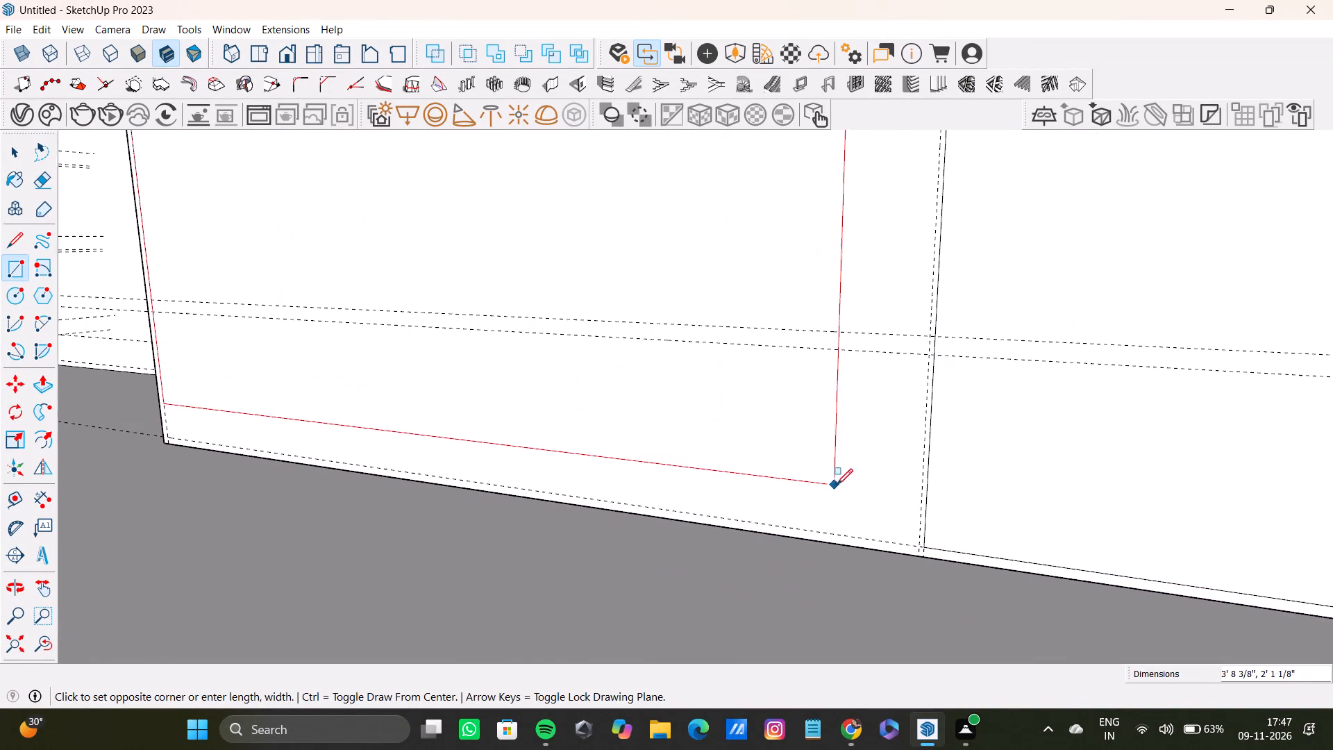
click(915, 546)
Pull the bench front's wider left panel outward 5/8" with Push/Pull.
scroll(844, 494, down, 10)
shift+middle_drag(725, 407, 681, 534)
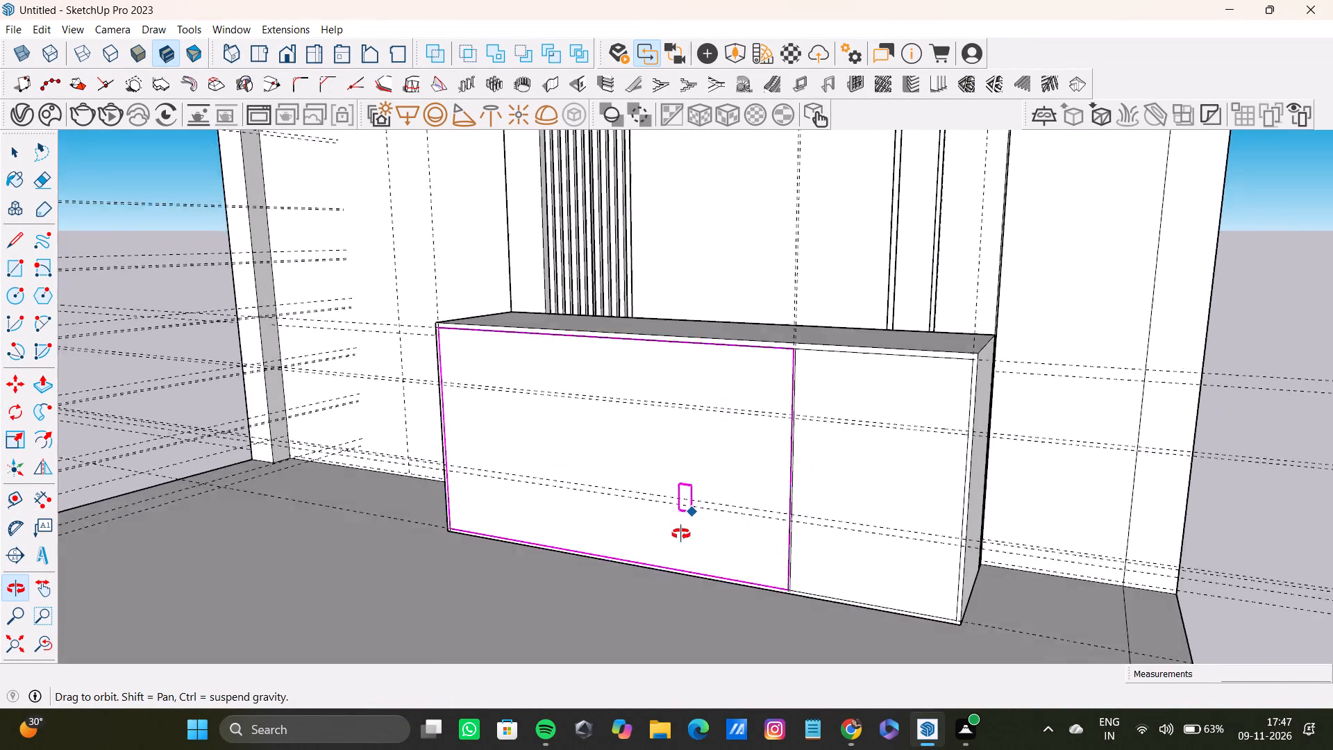
shift+middle_drag(681, 534, 705, 546)
scroll(771, 434, up, 9)
shift+middle_drag(777, 383, 778, 451)
key(space)
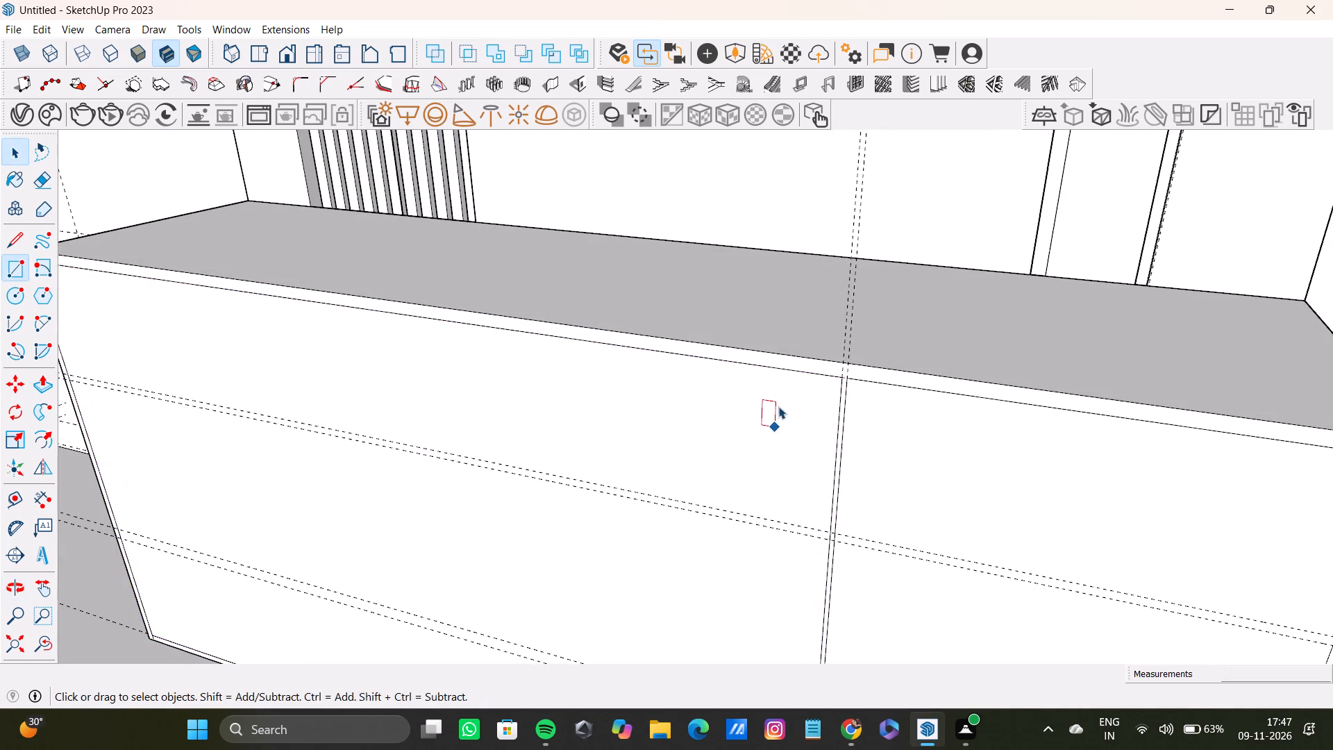
click(778, 405)
key(p)
drag(770, 407, 769, 415)
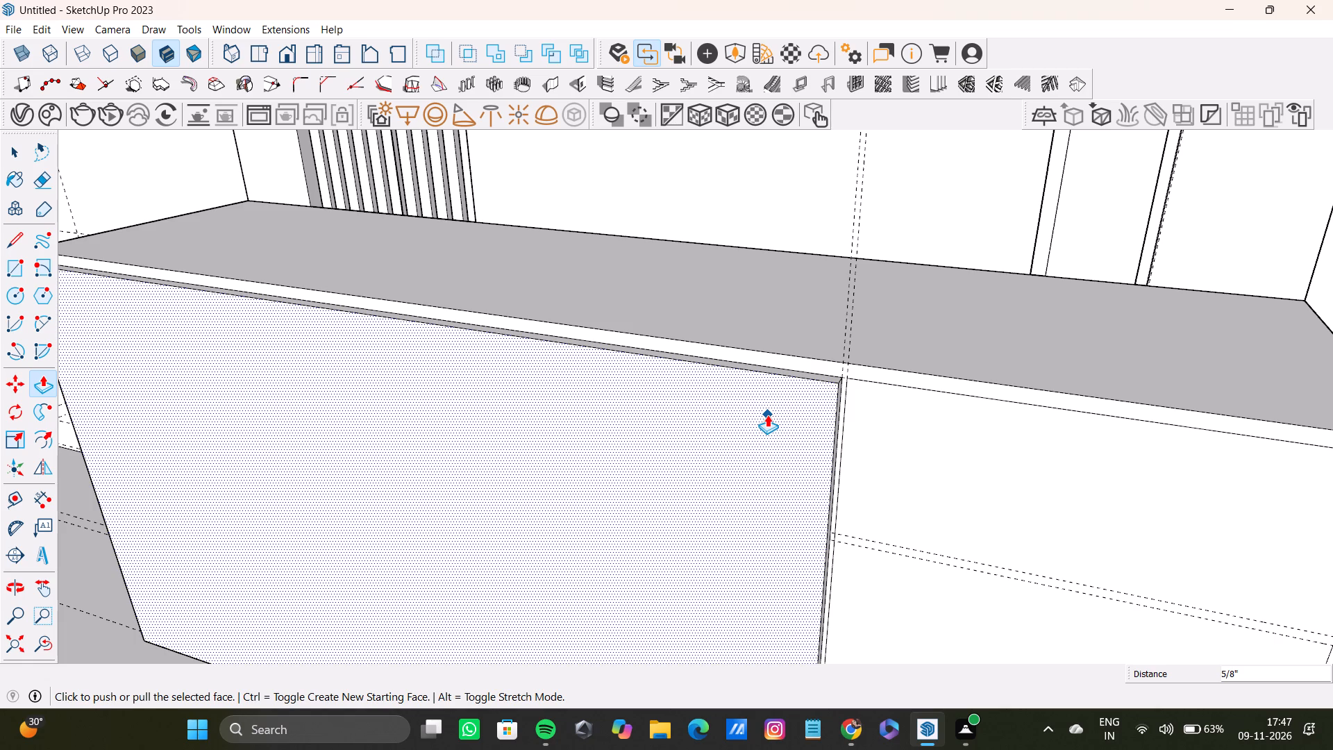
Pull the bench front's narrower right panel outward 5/8", level with the left panel.
scroll(892, 412, up, 4)
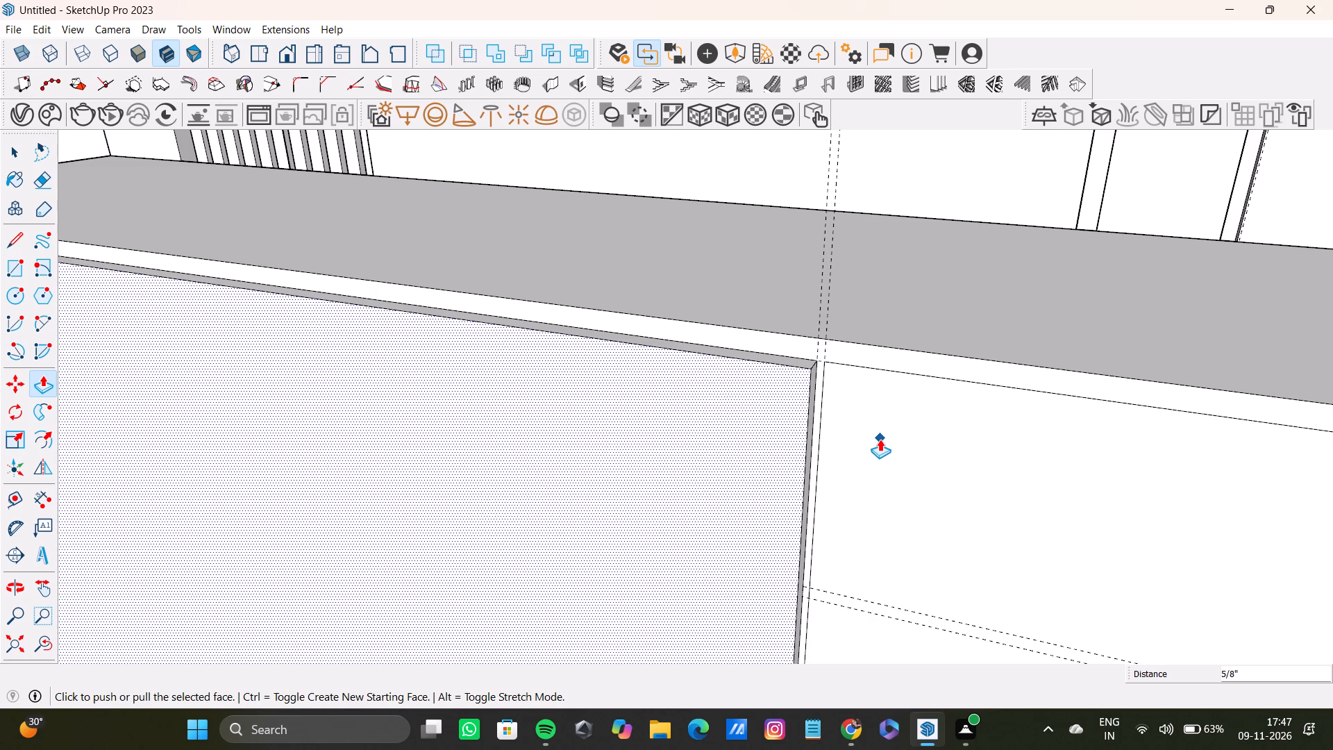
key(space)
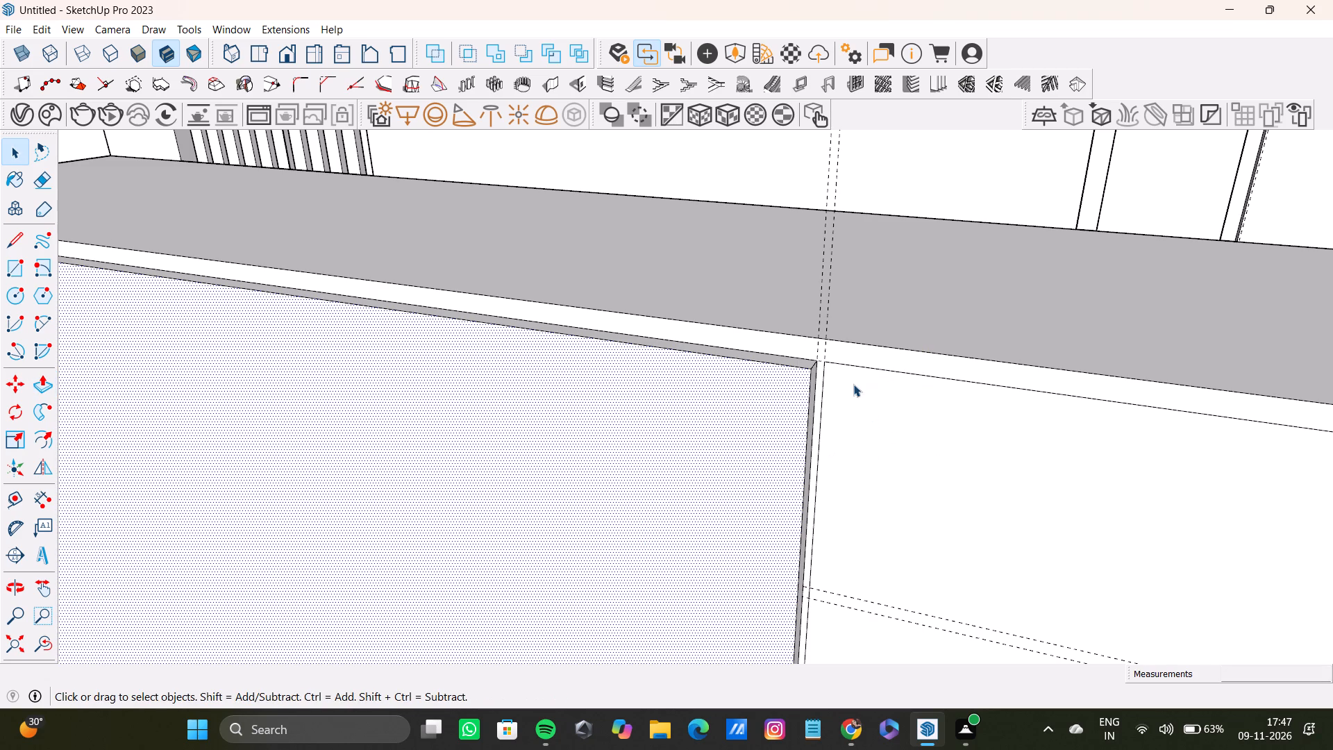
click(853, 384)
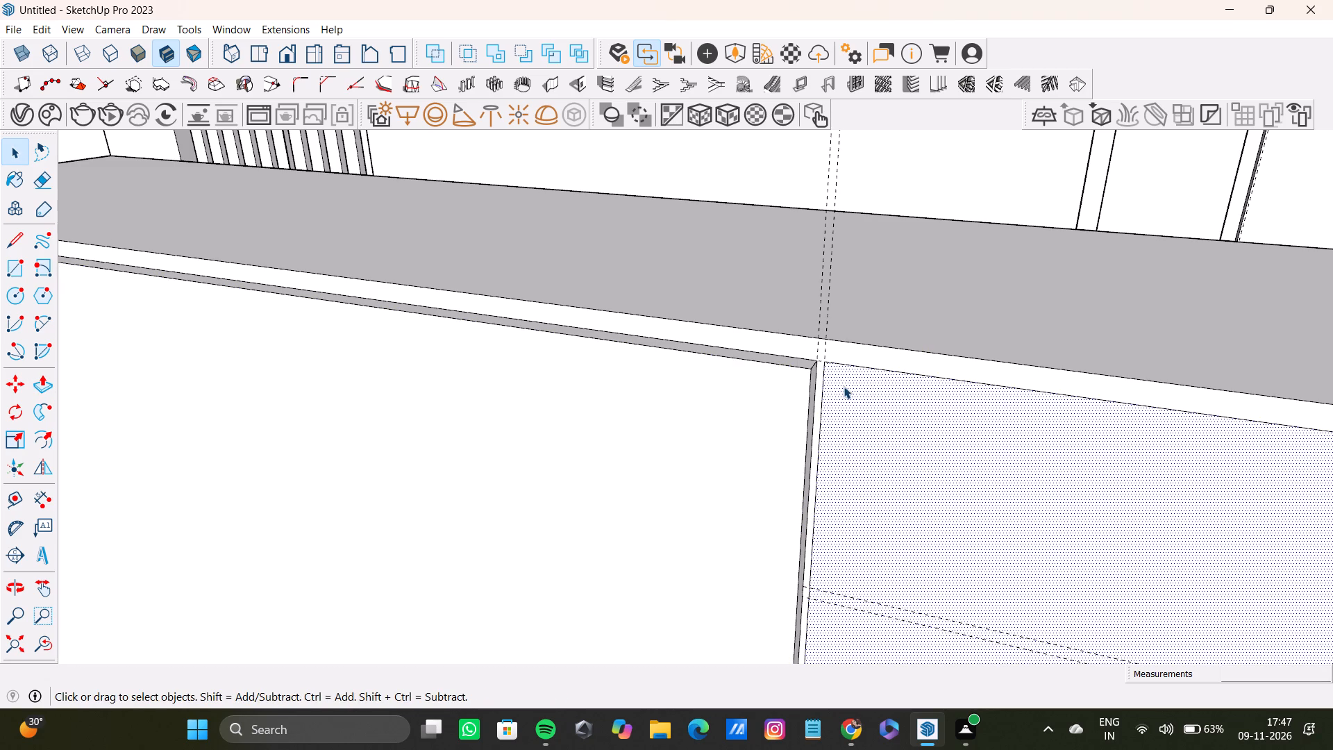
key(p)
drag(843, 380, 802, 383)
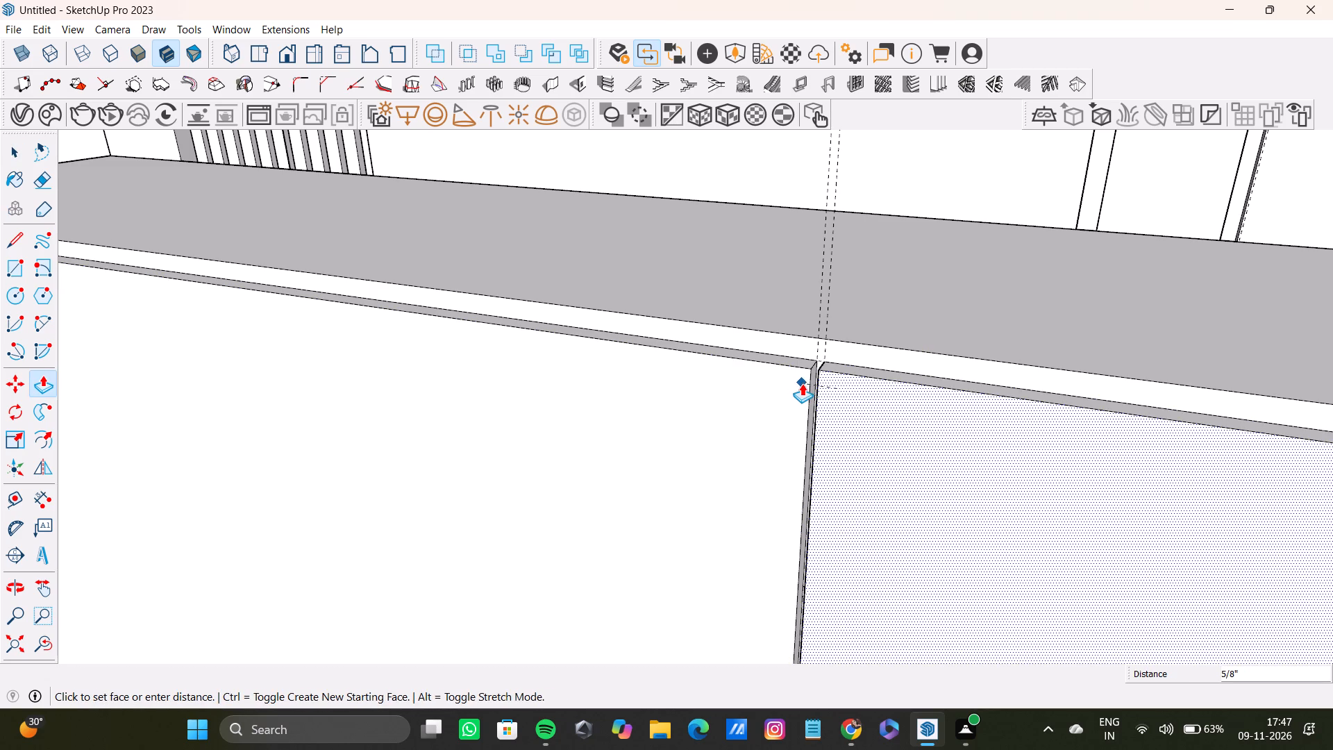
drag(802, 383, 803, 383)
Draw a rectangle over the bench's whole top face, from the back left corner to the front right corner, about 5' 7 5/16" by 1' 4 1/8".
scroll(796, 383, down, 14)
middle_drag(789, 404, 783, 456)
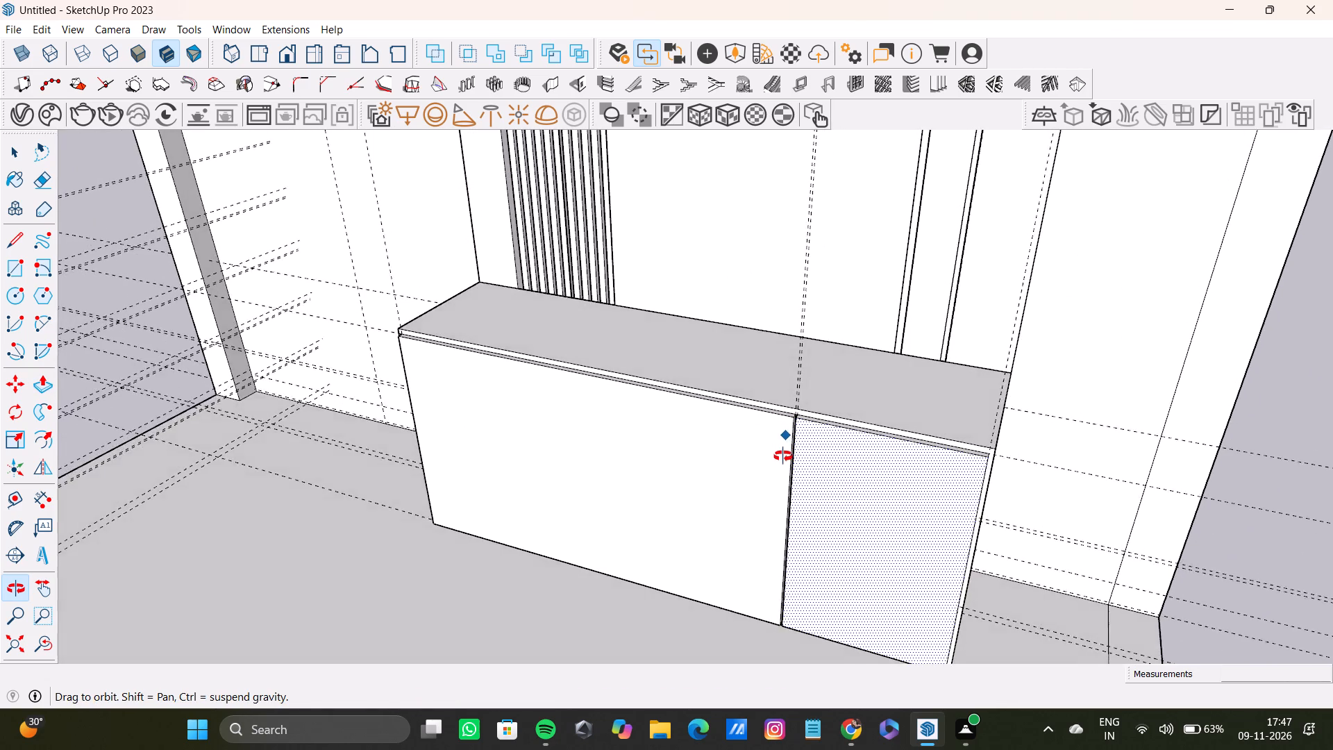
middle_drag(783, 456, 824, 449)
scroll(812, 450, down, 4)
shift+middle_drag(812, 450, 769, 460)
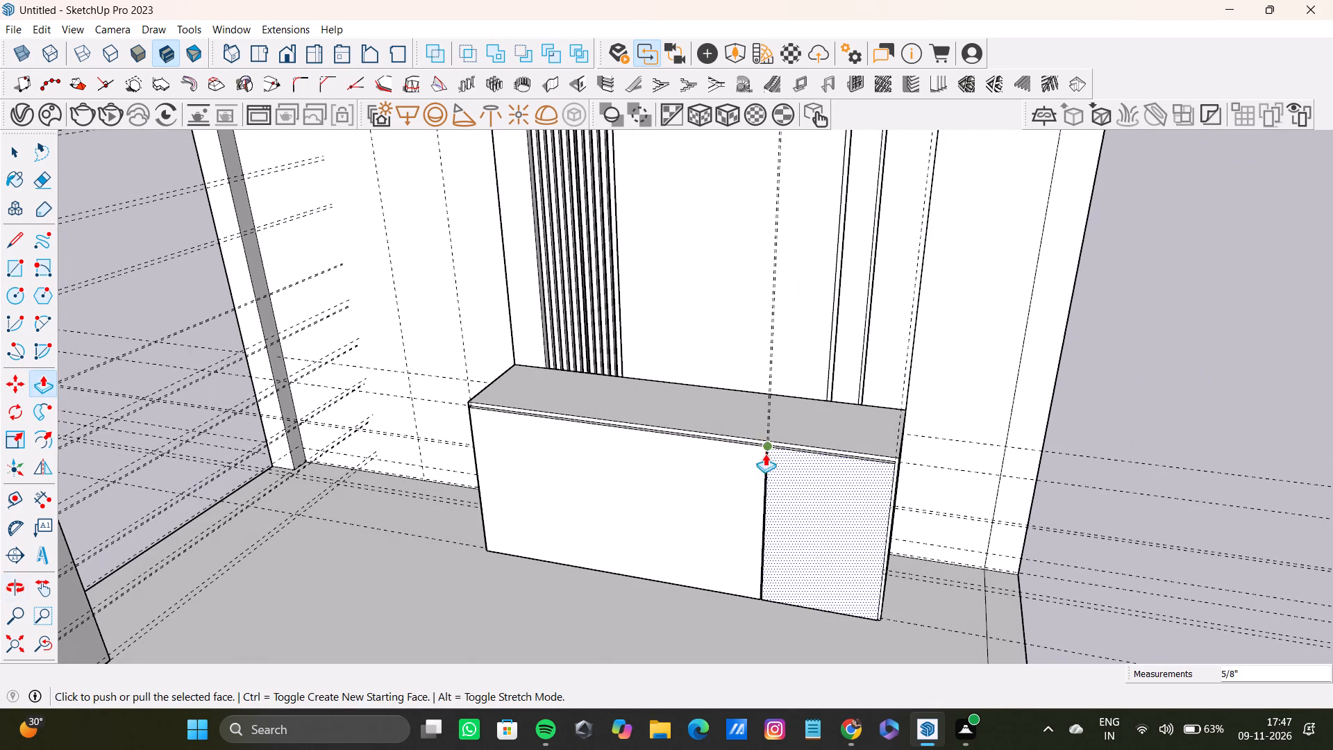
scroll(613, 426, down, 4)
middle_drag(617, 468, 366, 468)
click(11, 642)
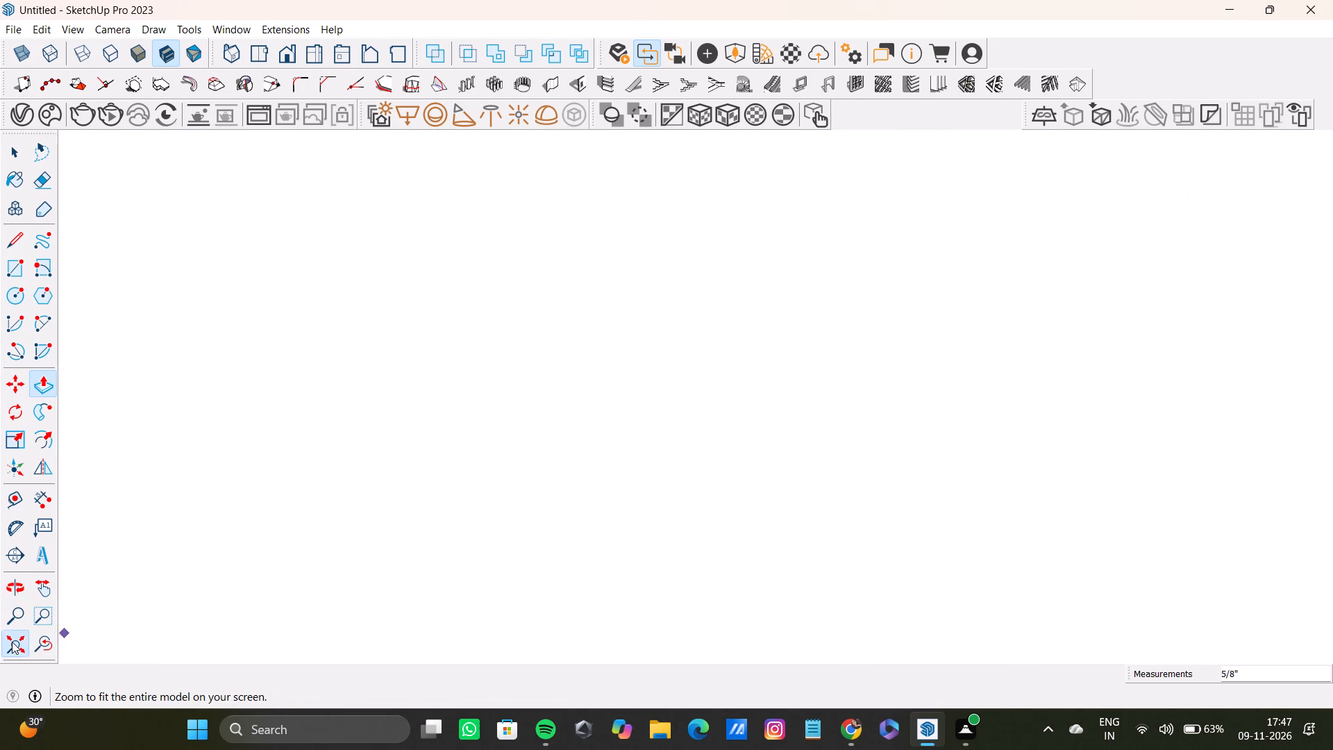
scroll(794, 504, up, 13)
middle_drag(857, 407, 815, 485)
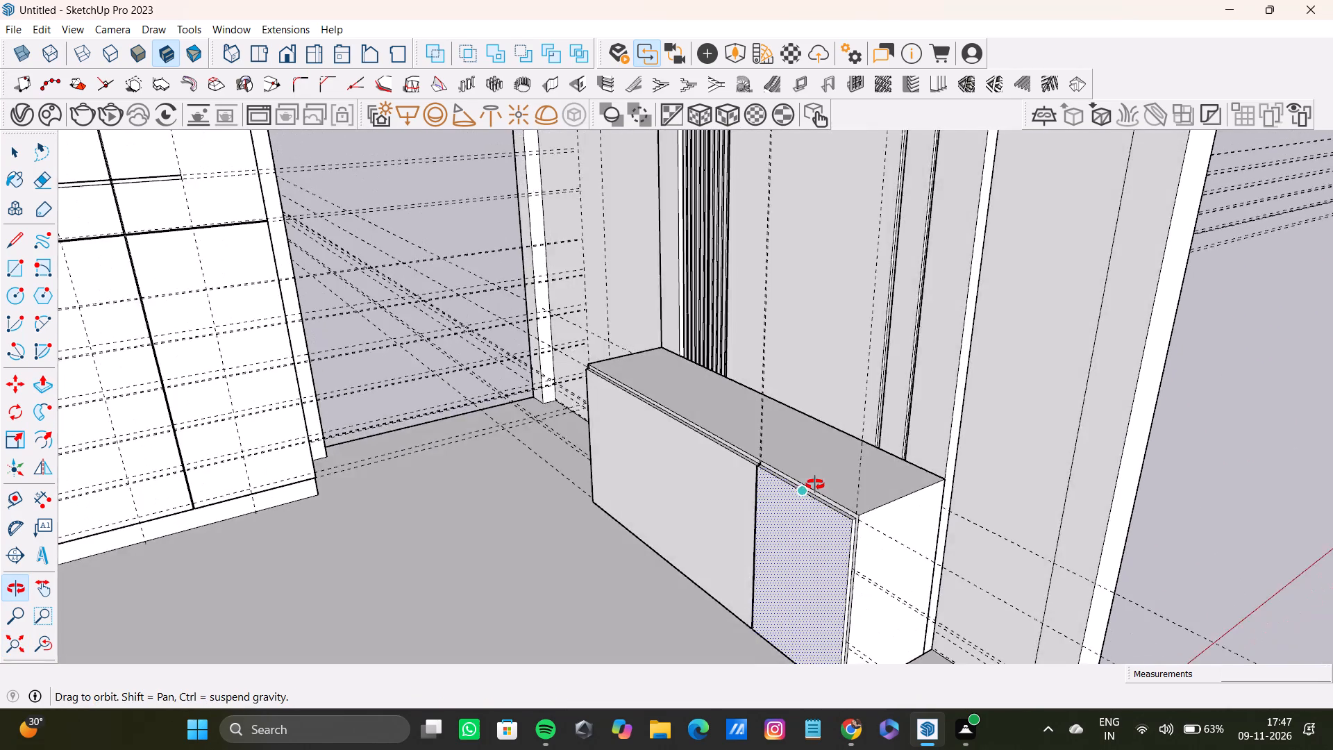
middle_drag(815, 485, 776, 543)
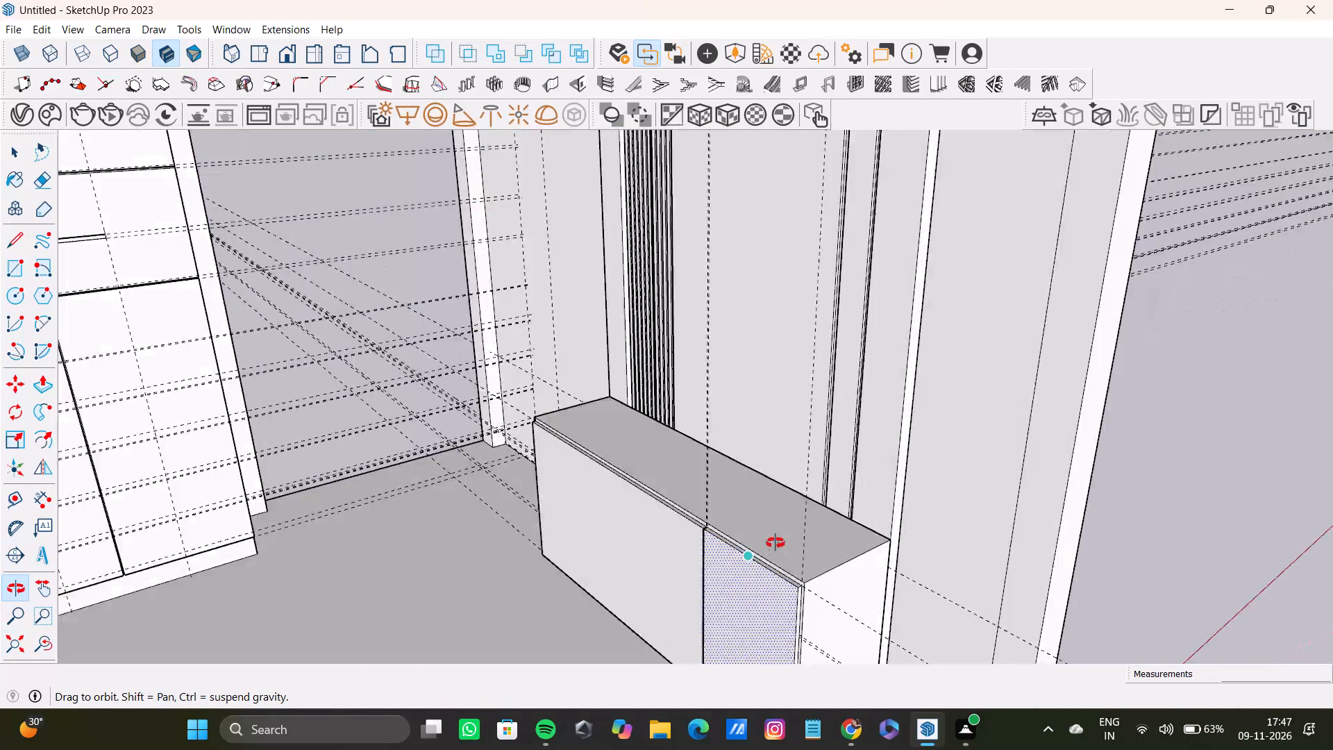
middle_drag(776, 543, 871, 565)
scroll(490, 404, up, 4)
shift+middle_drag(659, 460, 687, 527)
key(r)
scroll(580, 456, up, 4)
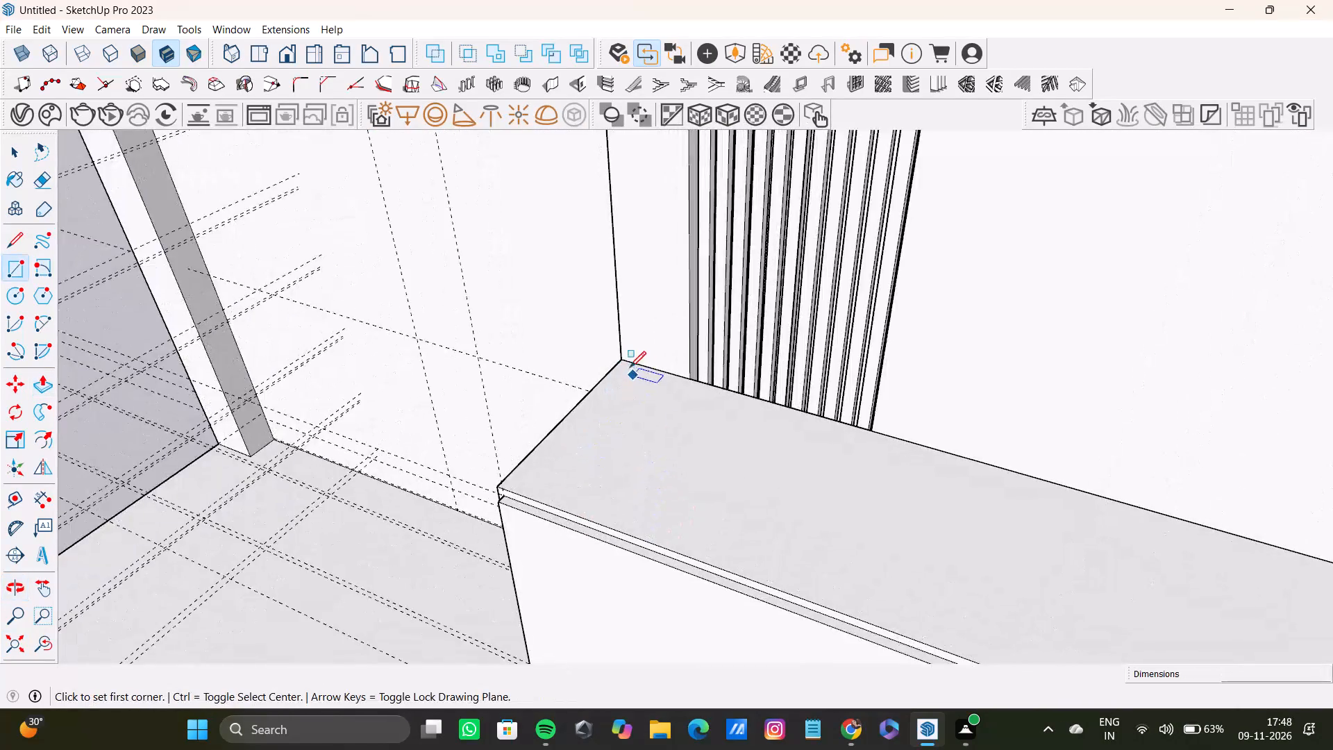
scroll(630, 367, up, 2)
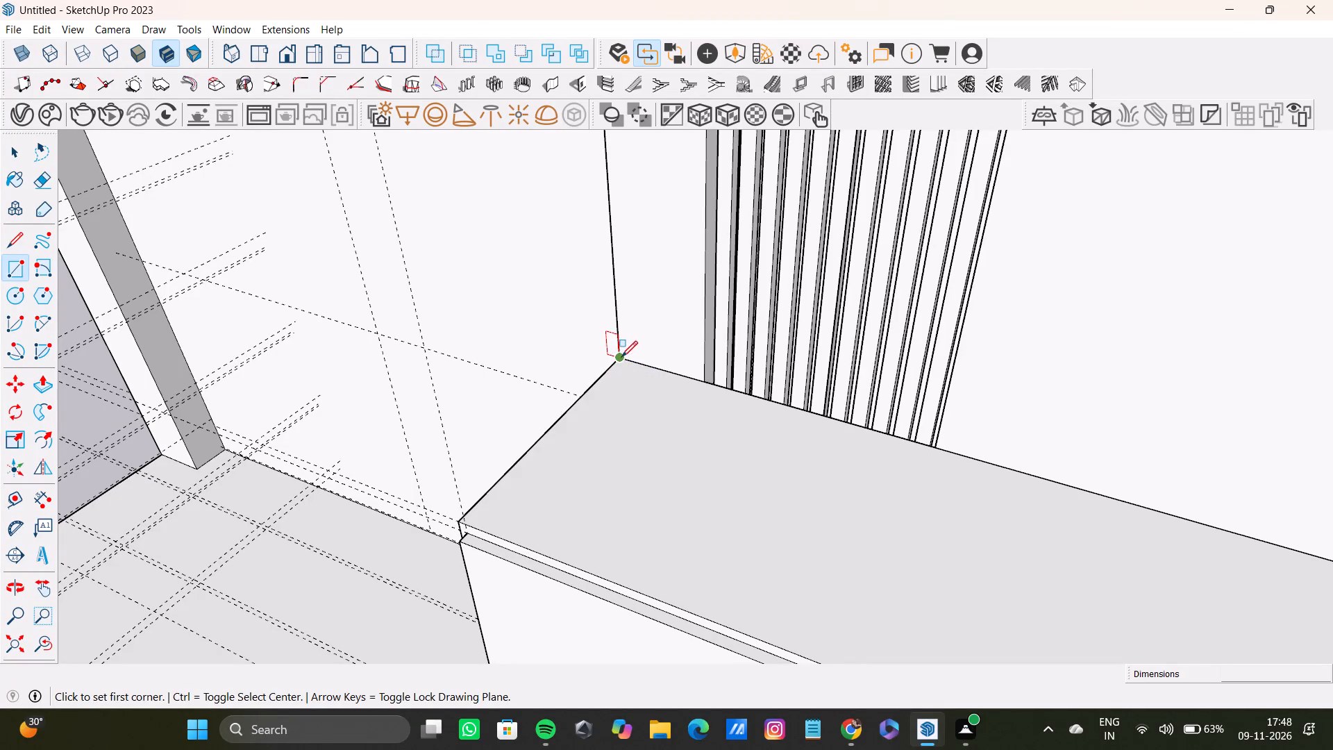
click(621, 357)
scroll(640, 515, down, 7)
shift+middle_drag(760, 554, 618, 431)
scroll(828, 463, down, 4)
shift+middle_drag(877, 482, 662, 455)
scroll(837, 530, up, 4)
click(810, 567)
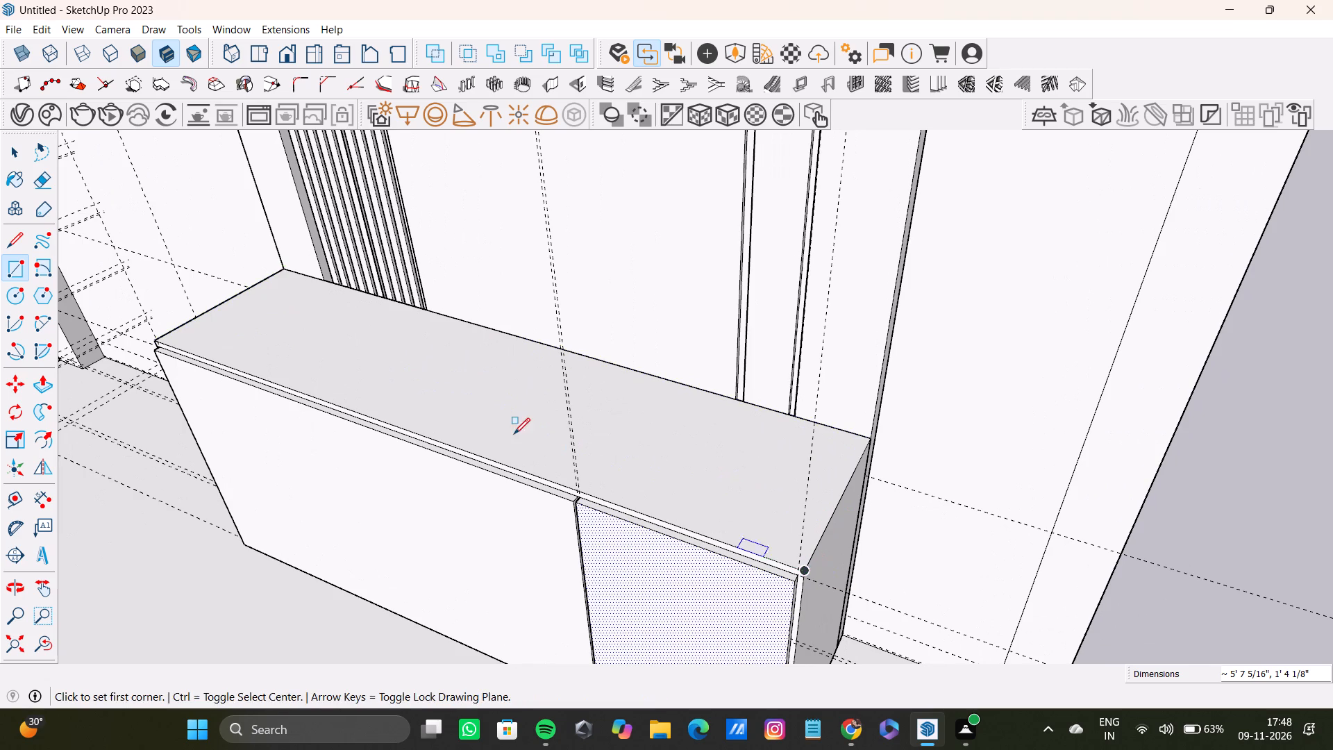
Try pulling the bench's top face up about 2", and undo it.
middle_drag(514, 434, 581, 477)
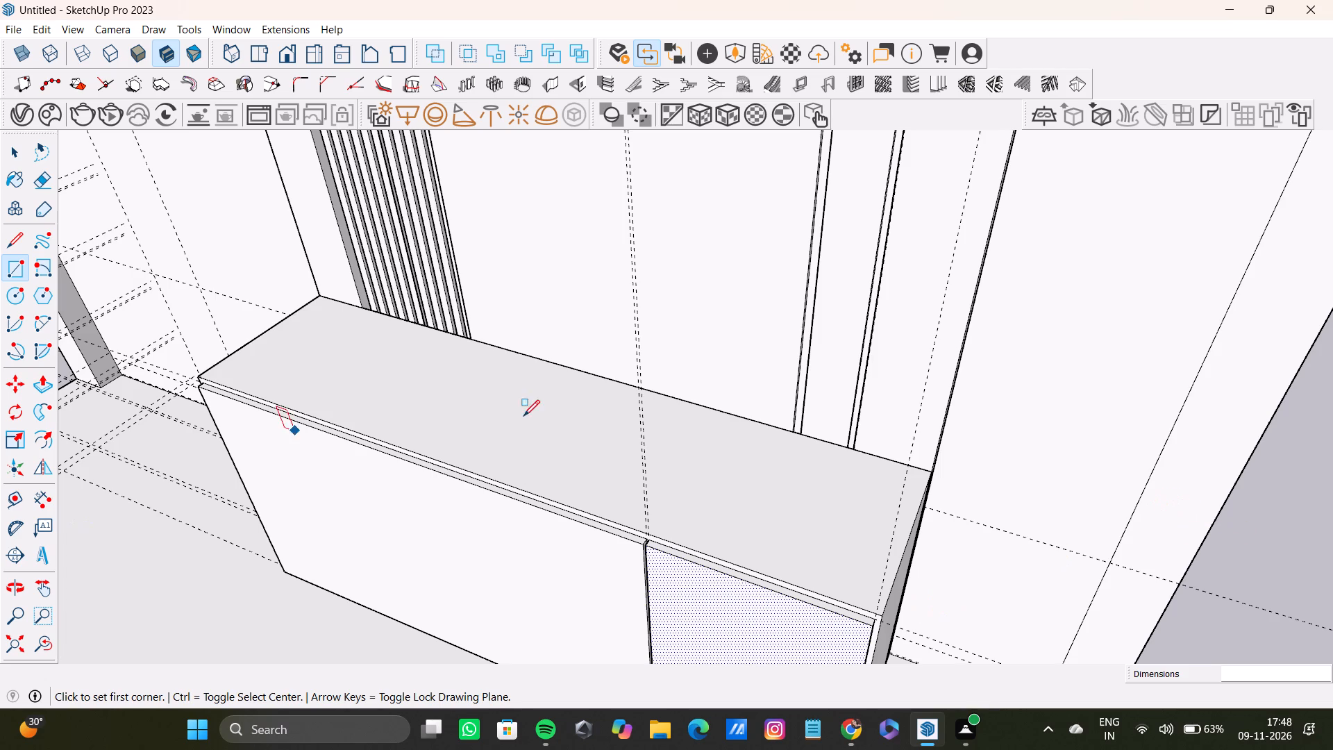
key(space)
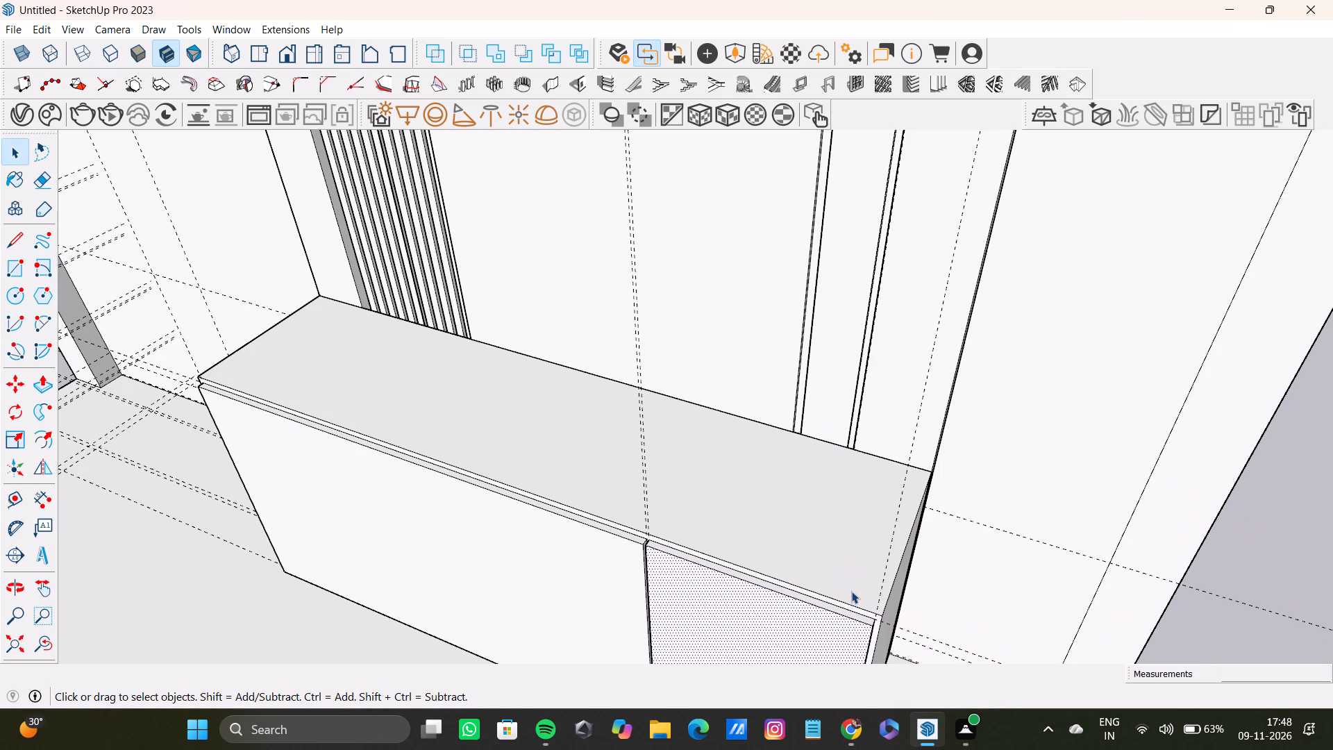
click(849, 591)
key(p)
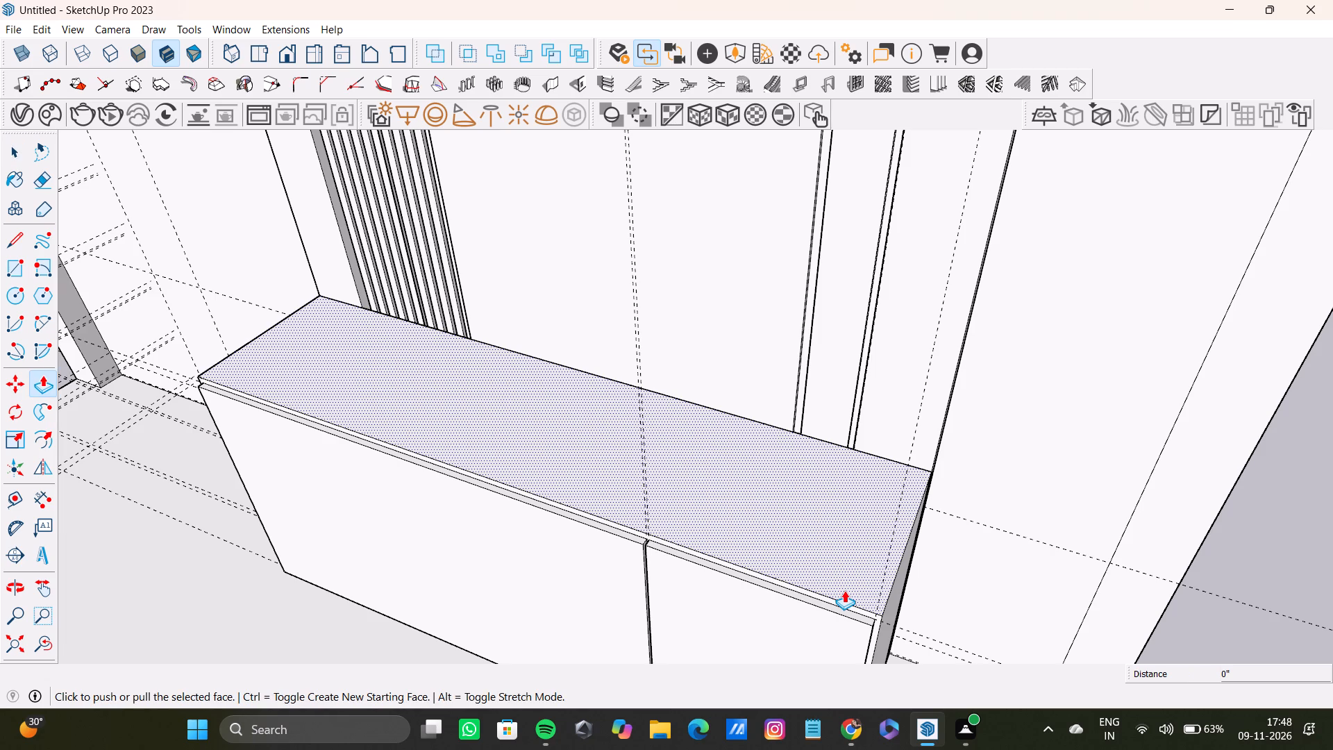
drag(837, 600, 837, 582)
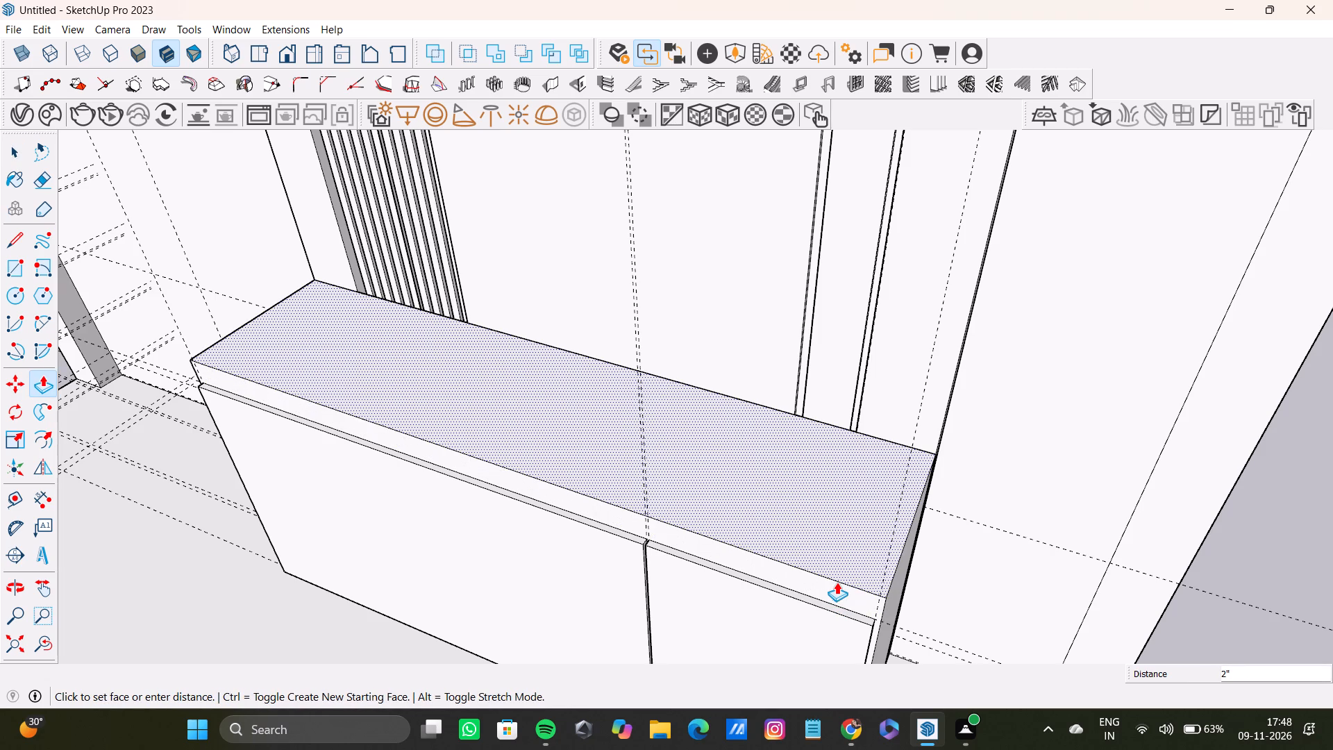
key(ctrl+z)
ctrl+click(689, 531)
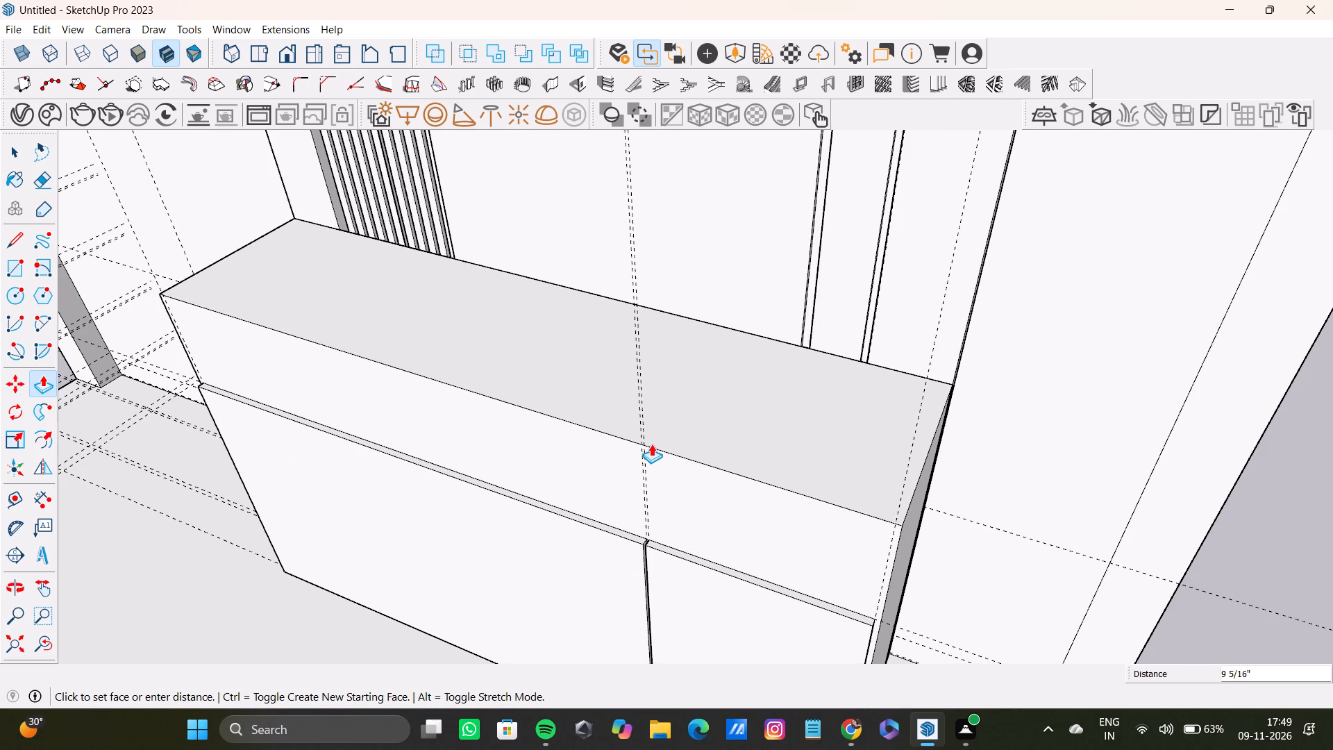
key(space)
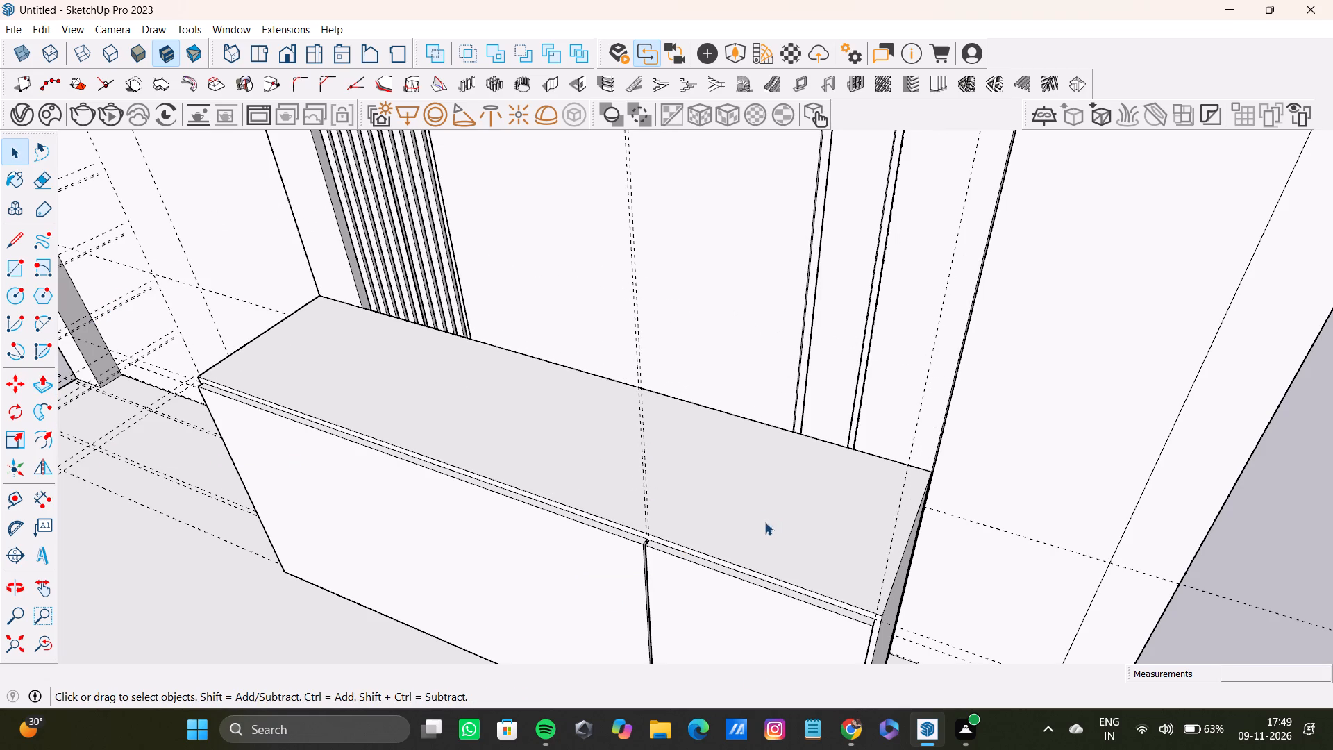
Select the bench's top face, front frame face and both end faces with their edges, and make them one group.
double_click(773, 523)
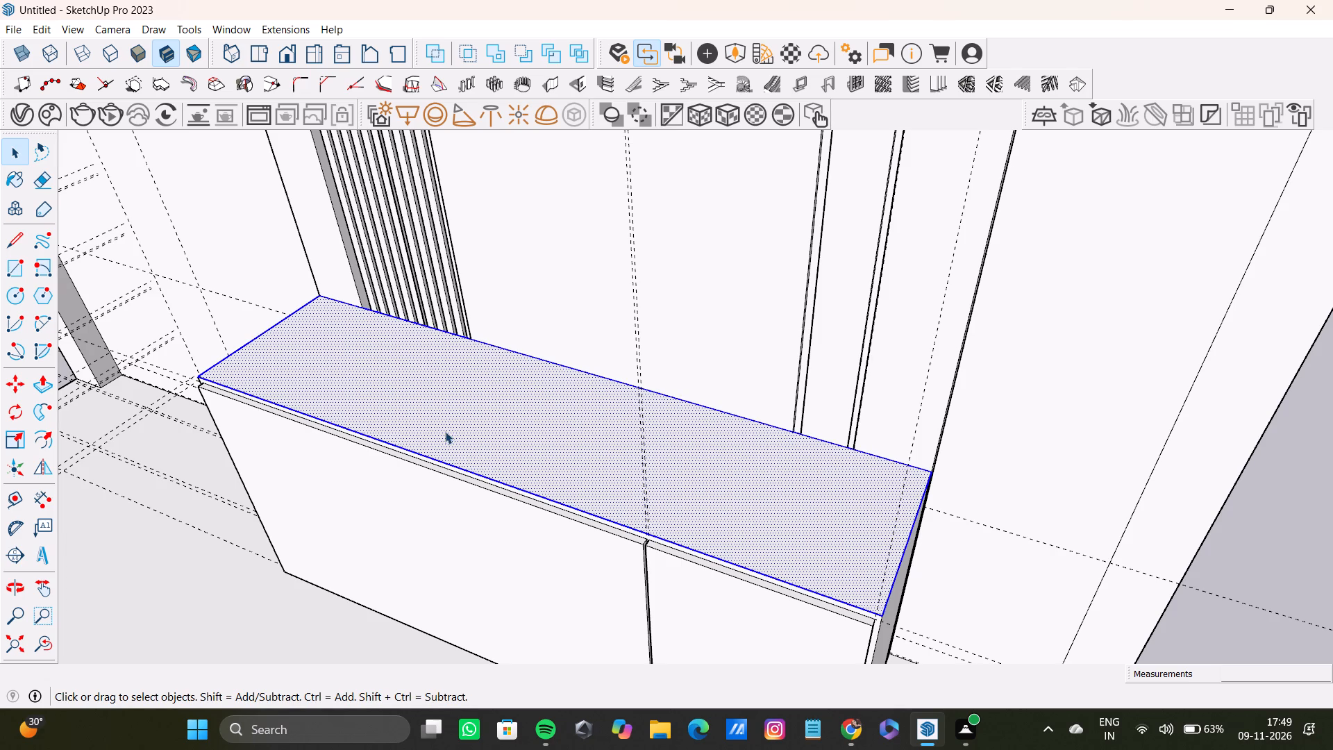
scroll(653, 549, up, 10)
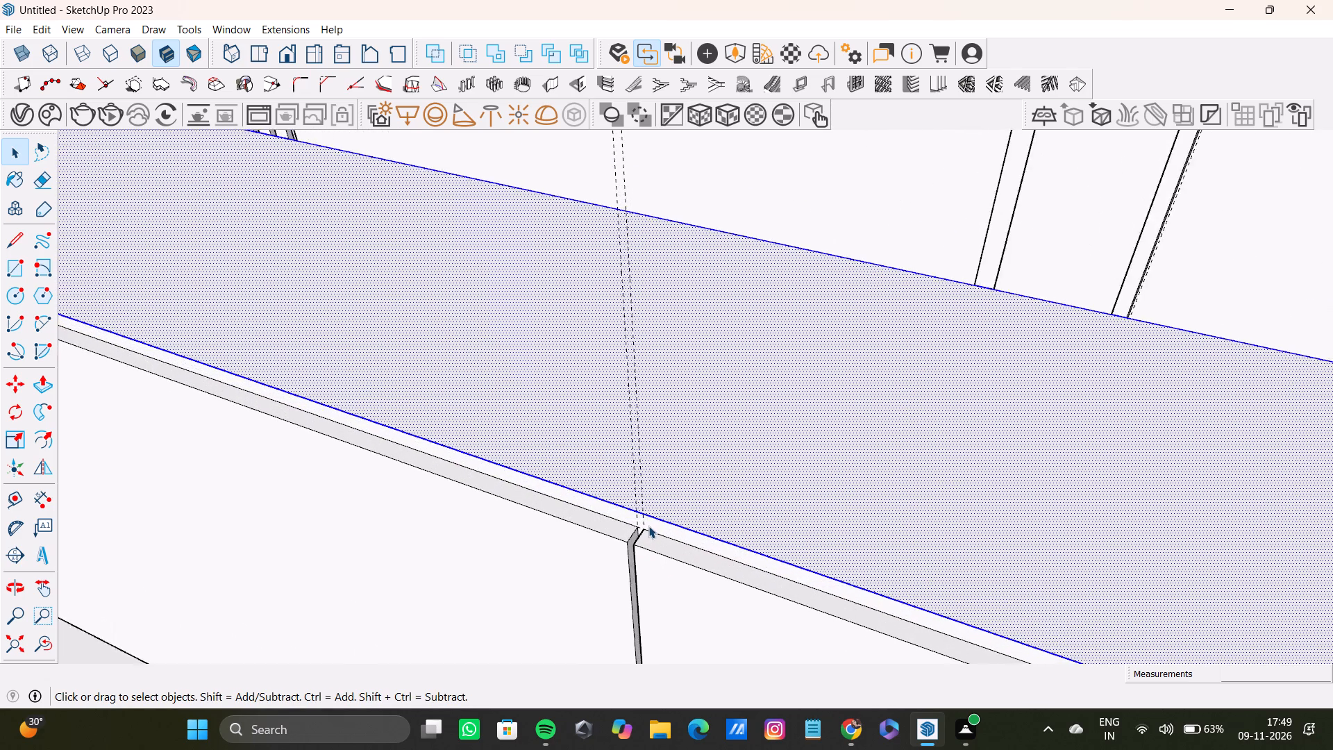
scroll(648, 526, up, 6)
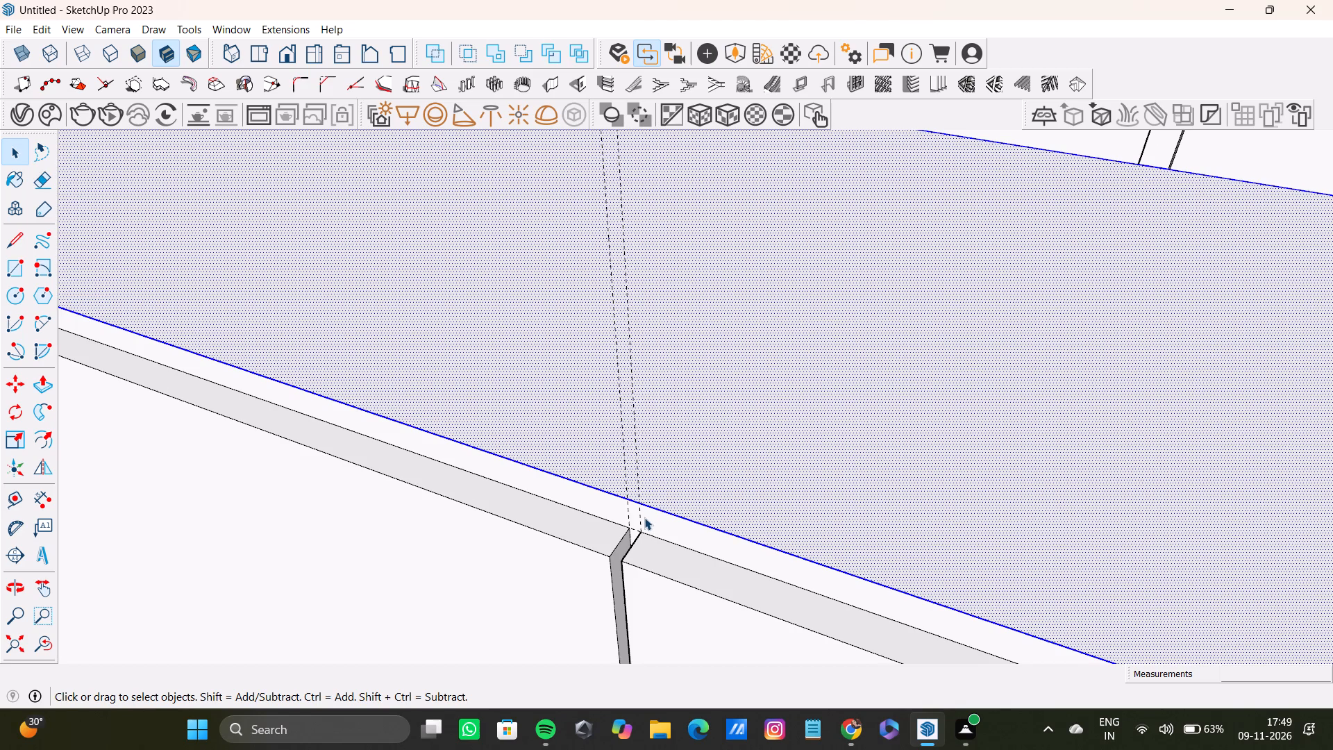
shift+click(540, 499)
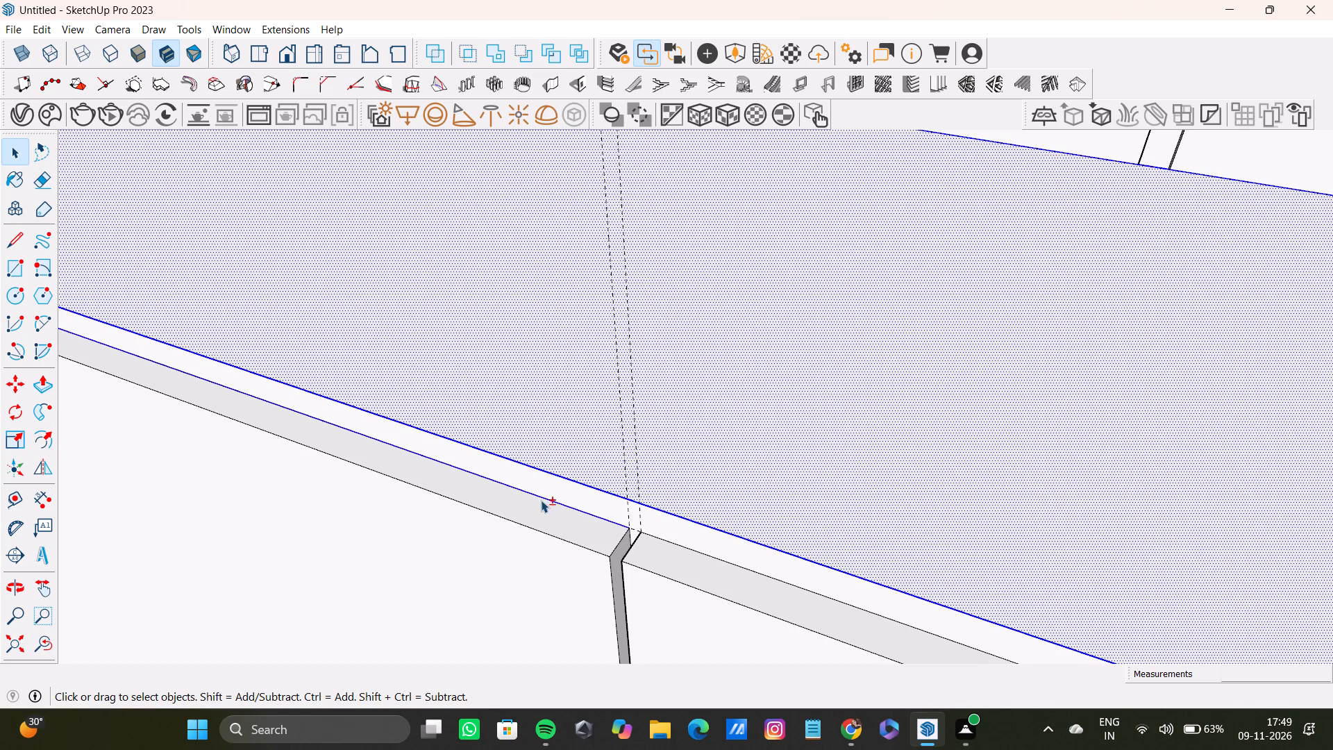
shift+double_click(552, 485)
shift+scroll(572, 497, down, 15)
shift+middle_drag(581, 504, 451, 480)
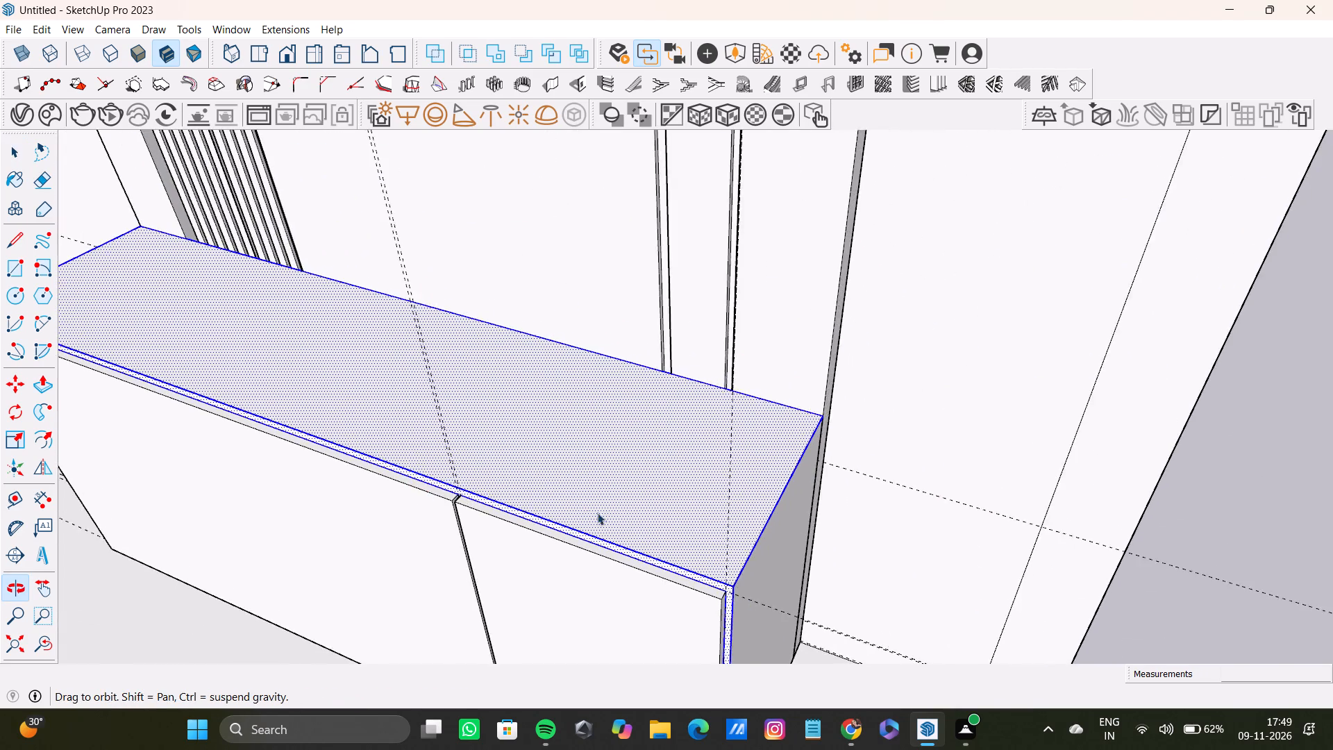
middle_drag(597, 512, 516, 499)
scroll(770, 597, up, 3)
shift+double_click(595, 551)
shift+scroll(577, 547, down, 5)
middle_drag(519, 503, 874, 524)
scroll(875, 525, down, 5)
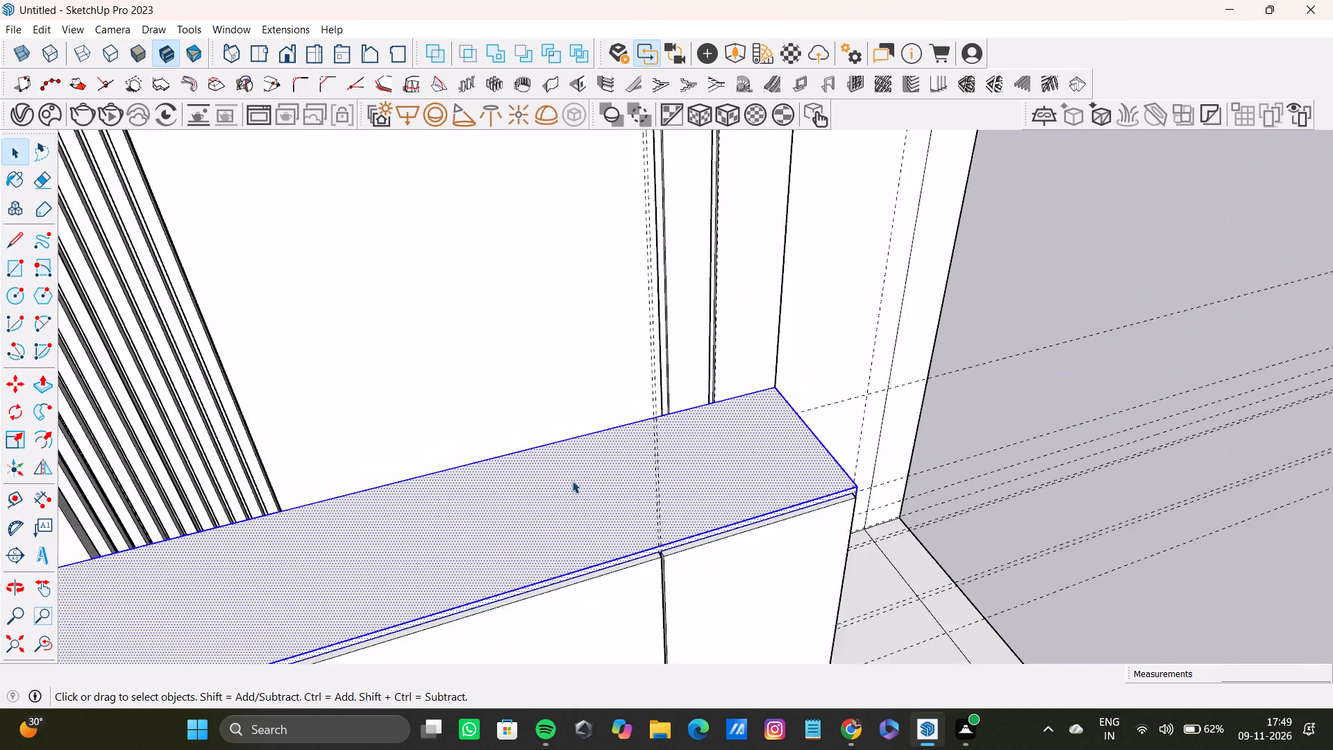
shift+middle_drag(564, 491, 782, 430)
shift+scroll(513, 539, up, 3)
shift+middle_drag(508, 536, 546, 445)
shift+middle_drag(425, 525, 560, 433)
shift+scroll(455, 476, up, 5)
middle_drag(456, 475, 552, 433)
shift+scroll(355, 486, up, 3)
shift+double_click(396, 499)
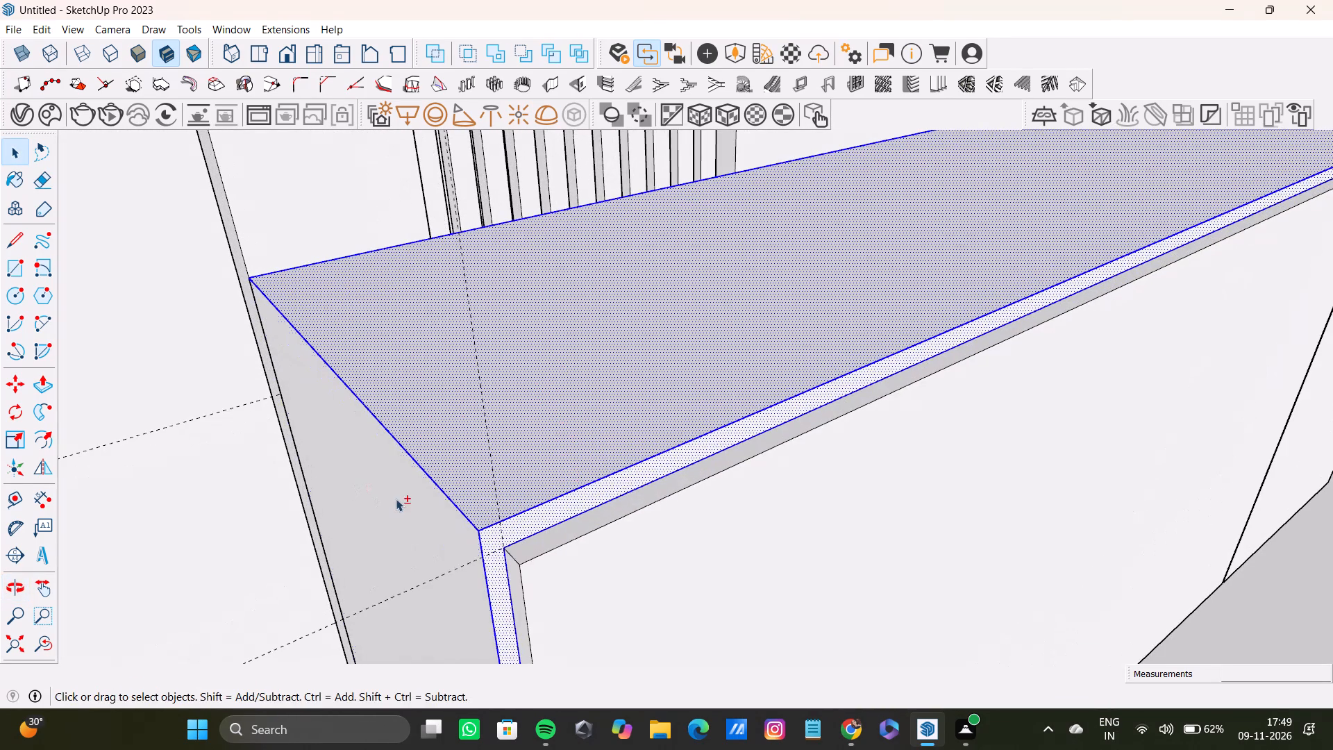
shift+click(646, 723)
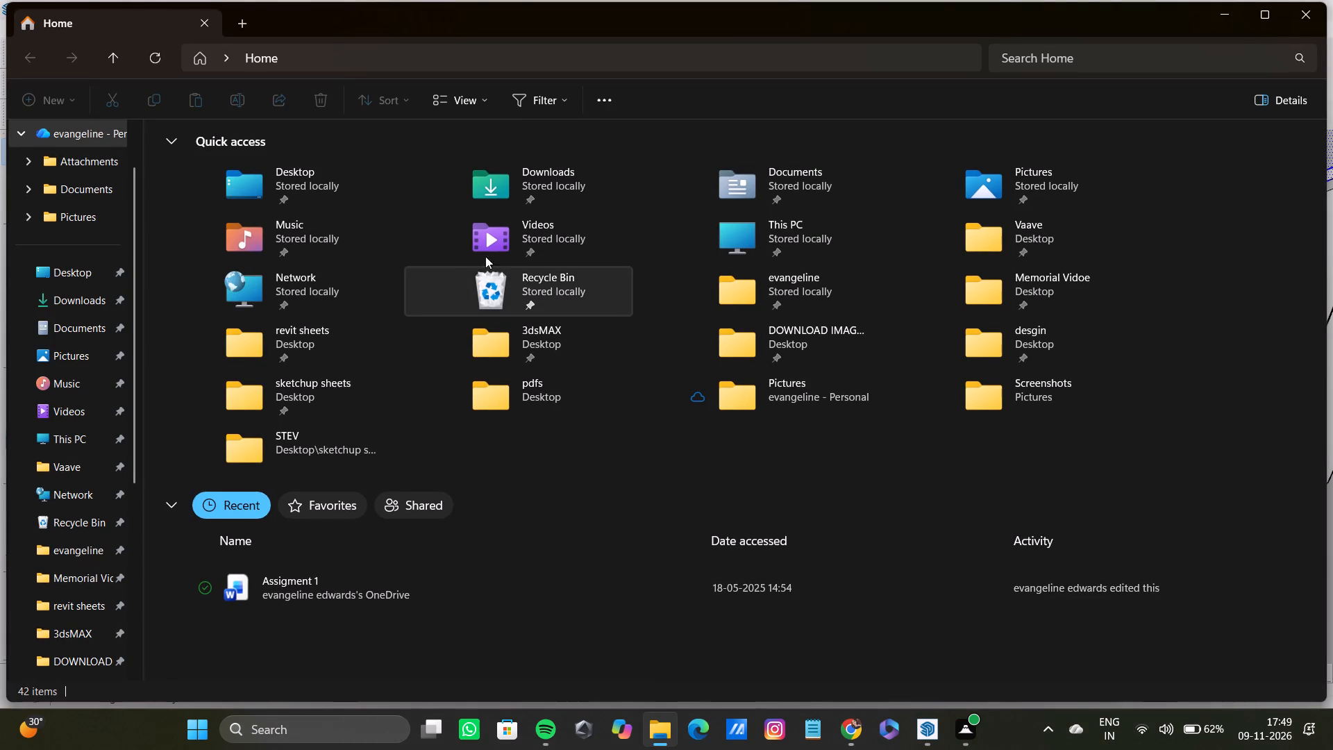
shift+click(1225, 12)
scroll(389, 516, down, 3)
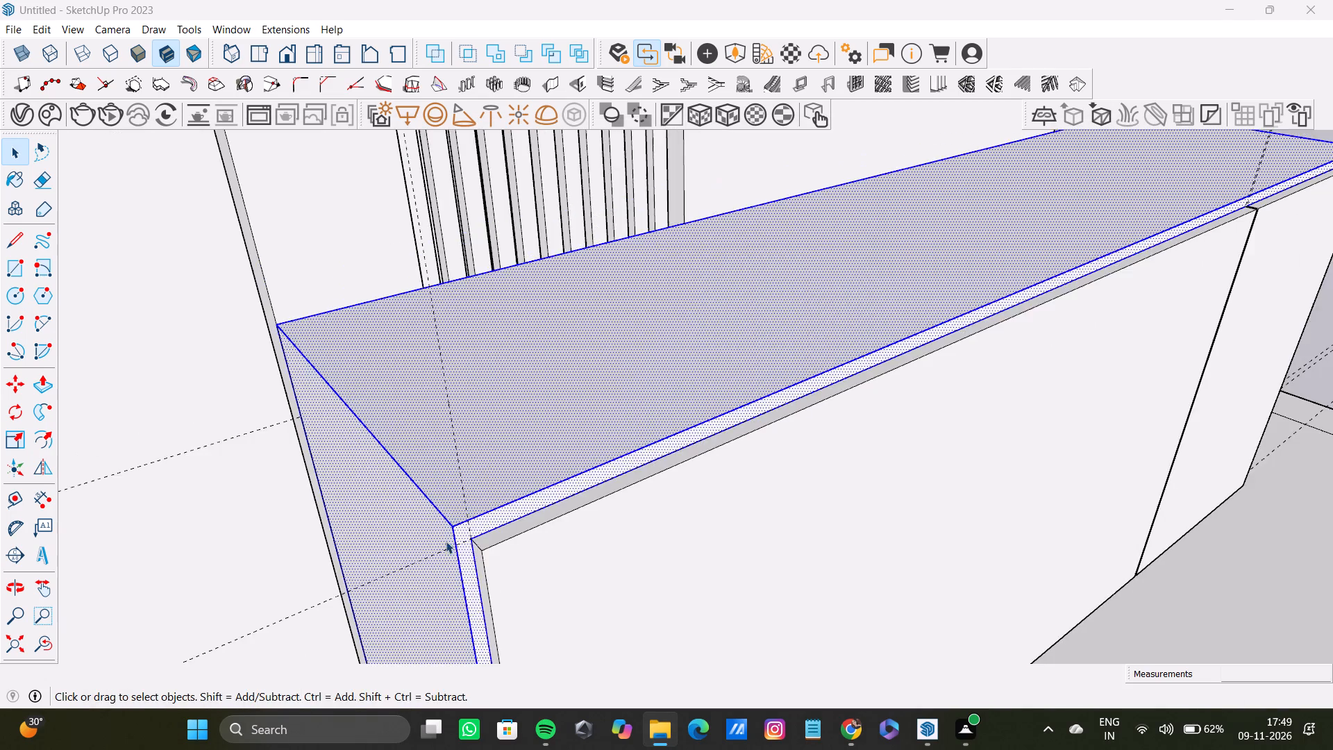
middle_drag(458, 548, 177, 483)
scroll(449, 510, down, 4)
shift+middle_drag(460, 516, 433, 542)
shift+scroll(412, 481, down, 1)
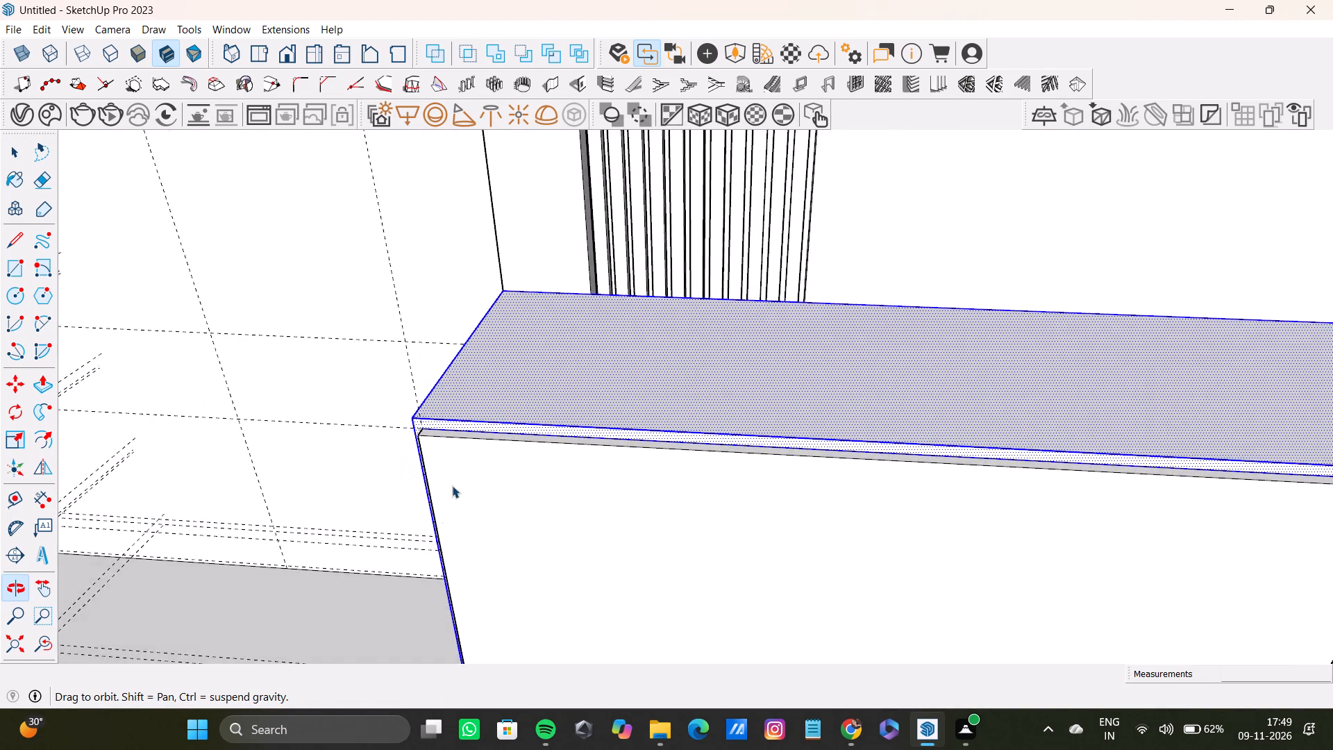
scroll(452, 485, down, 9)
middle_drag(464, 467, 460, 510)
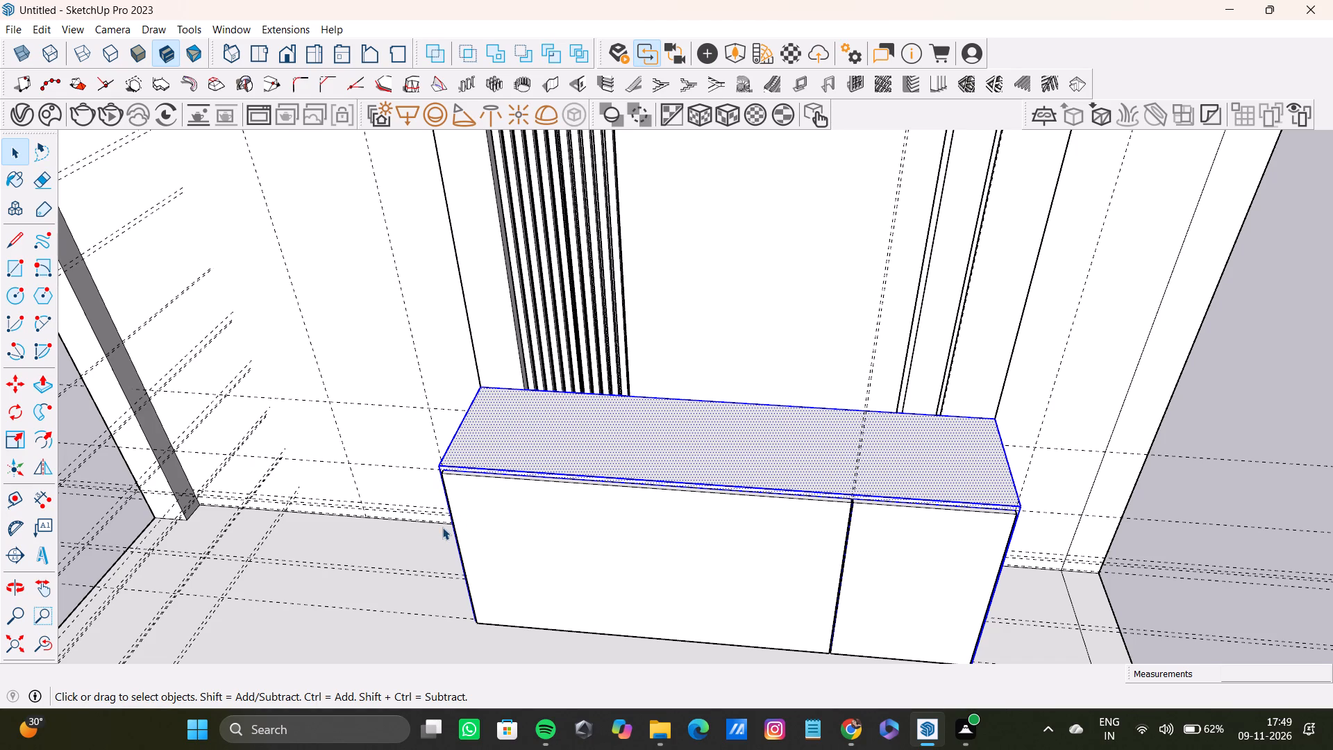
scroll(617, 460, down, 4)
middle_drag(635, 472, 617, 517)
middle_drag(689, 523, 685, 523)
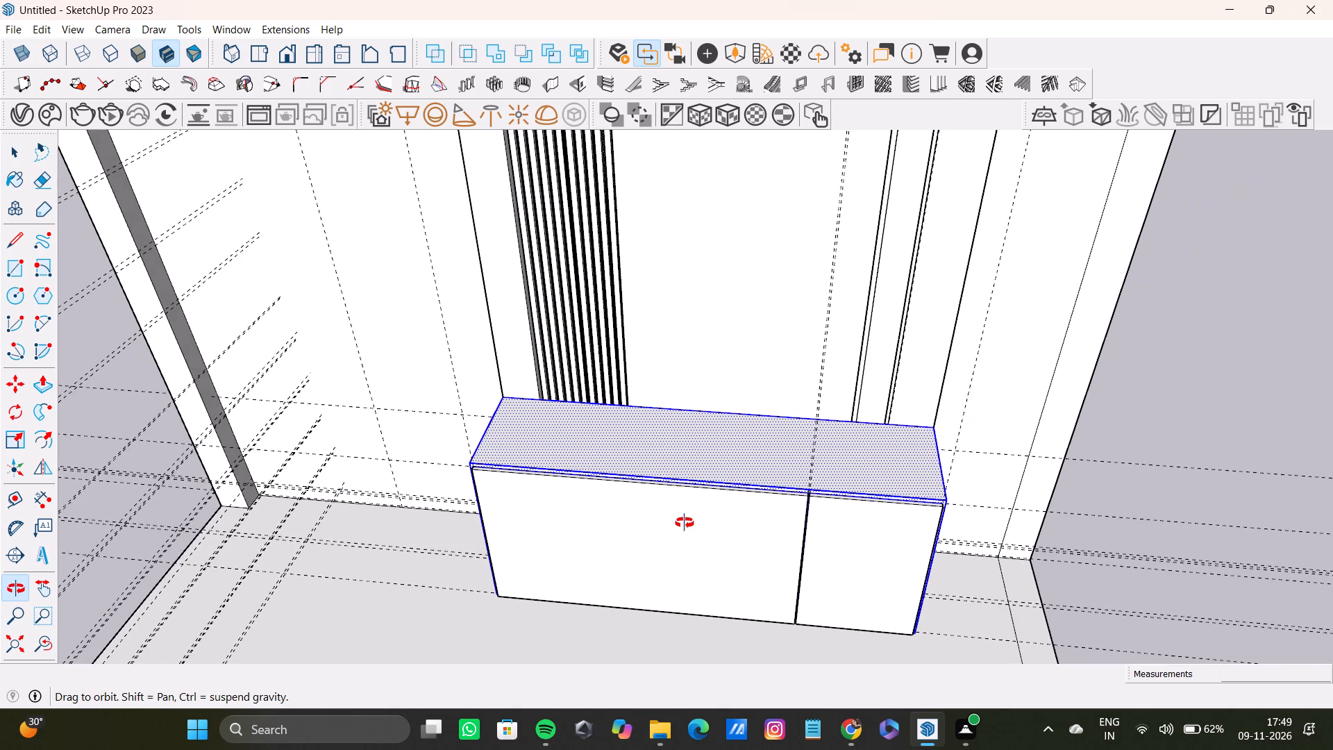
middle_drag(685, 523, 685, 532)
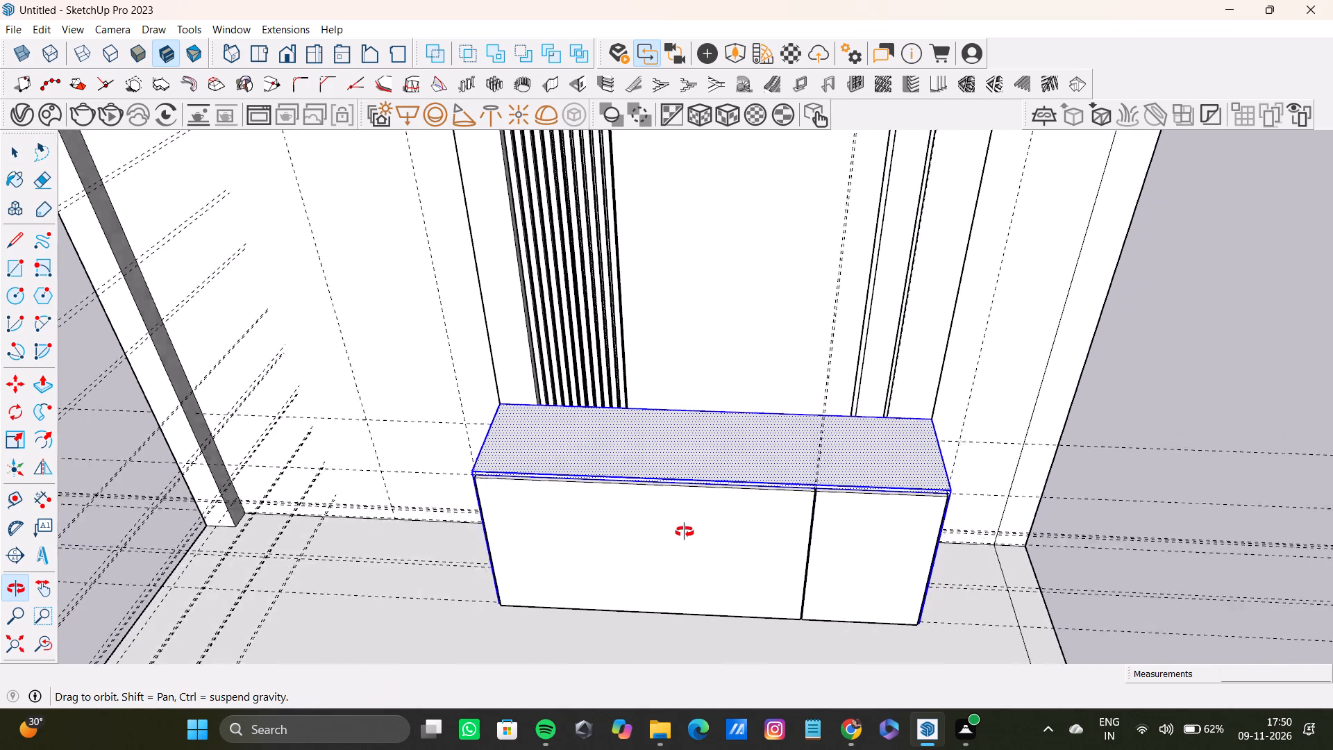
middle_drag(685, 532, 655, 526)
scroll(787, 501, up, 12)
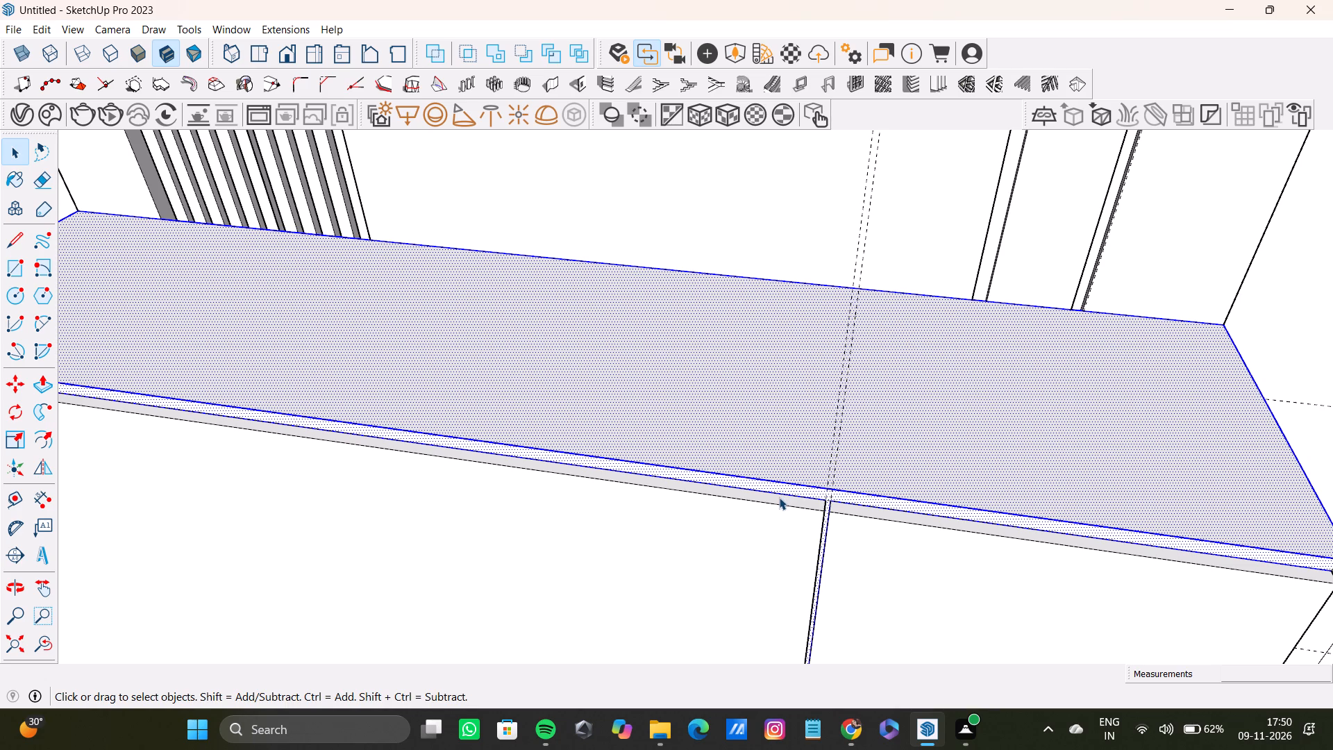
scroll(777, 497, up, 2)
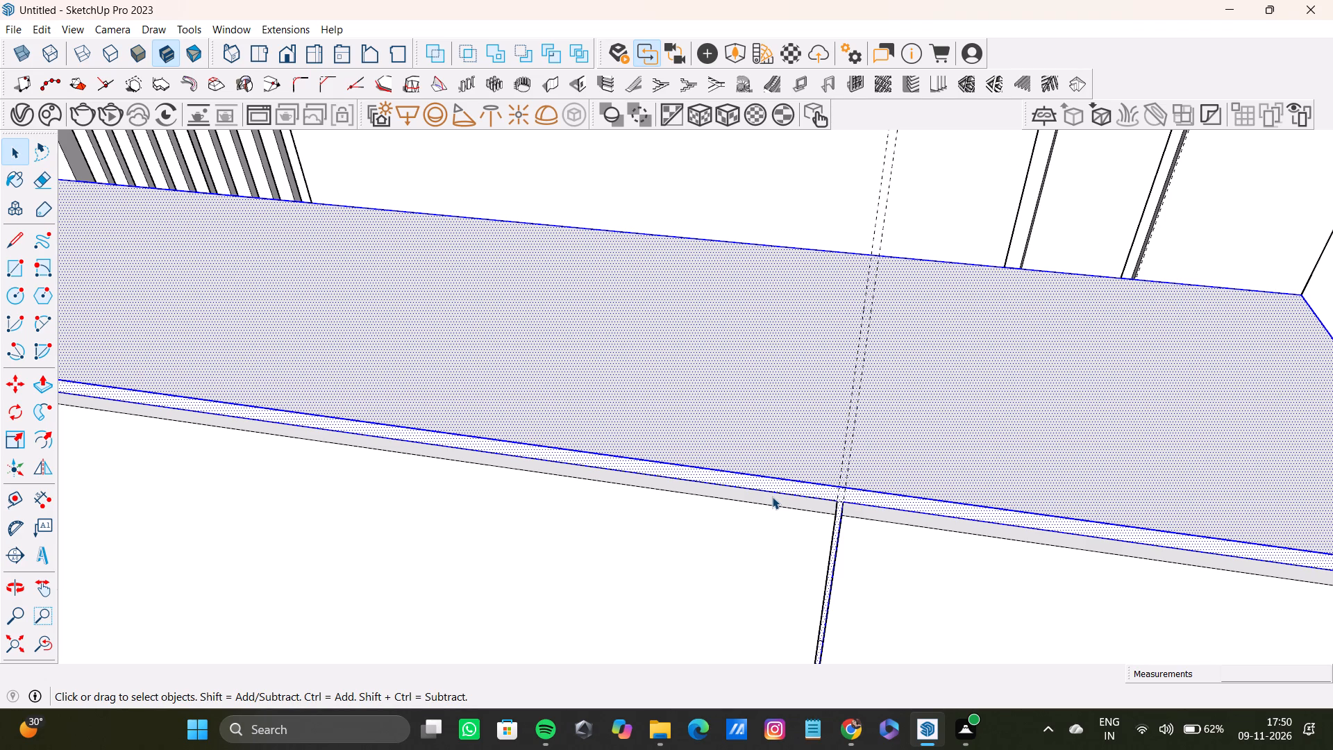
scroll(772, 497, up, 3)
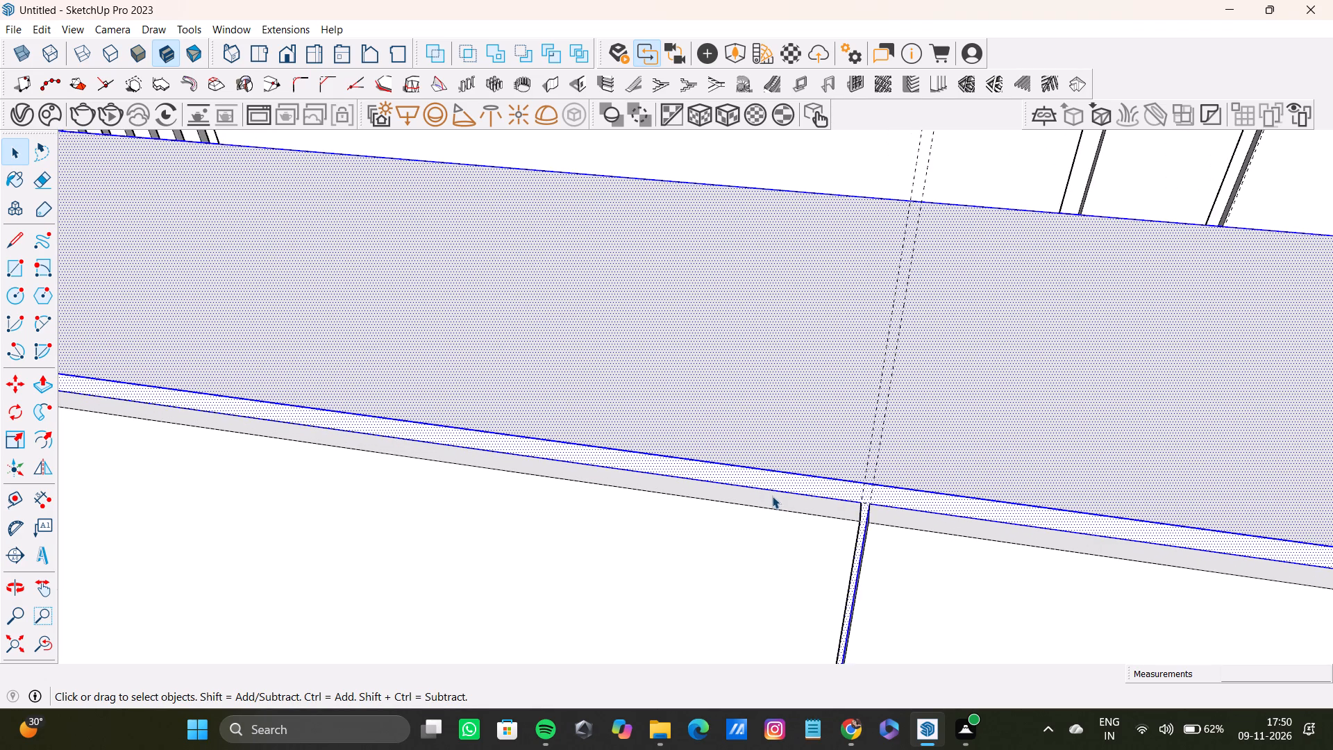
scroll(772, 496, up, 3)
scroll(772, 496, down, 17)
middle_drag(645, 467, 571, 472)
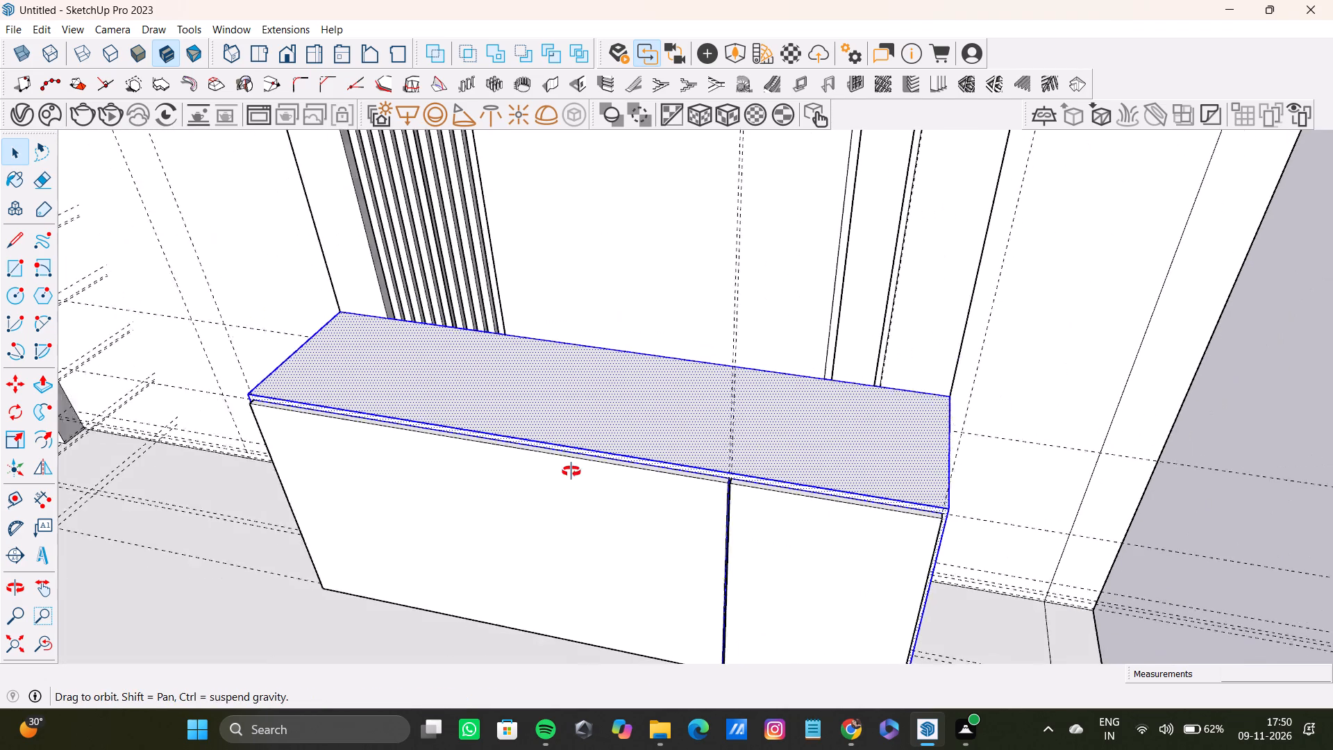
middle_drag(571, 472, 571, 472)
right_click(671, 419)
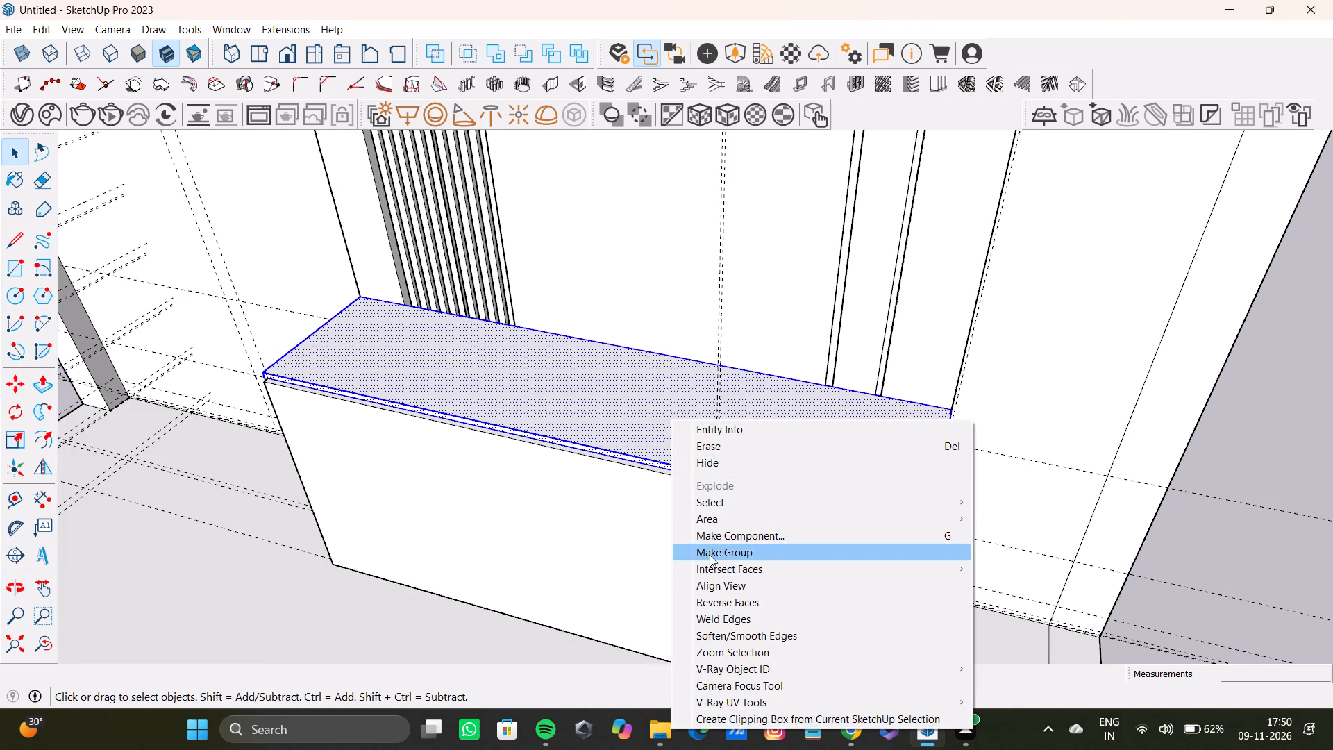
click(710, 554)
Examine the grouped bench body, especially the top front edge and the gap between the two front panels.
scroll(425, 453, down, 9)
middle_drag(425, 451, 554, 474)
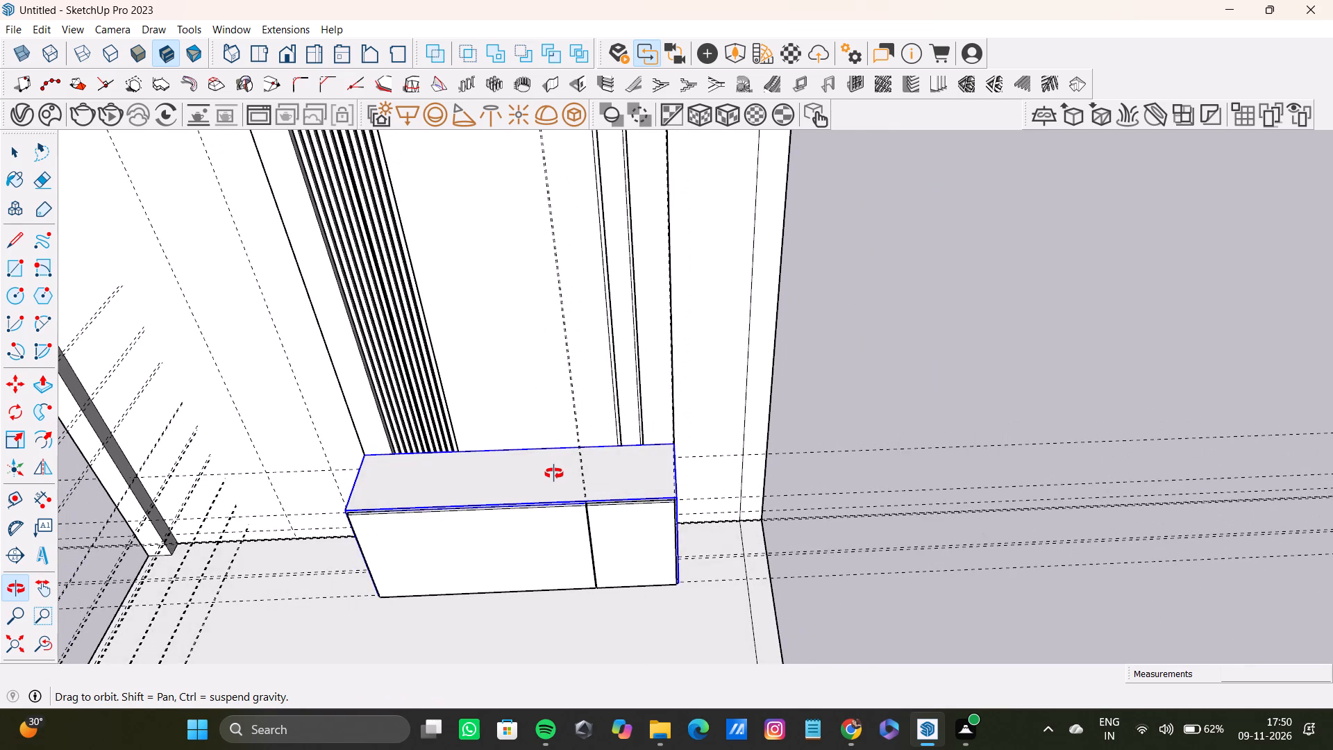
middle_drag(554, 474, 553, 476)
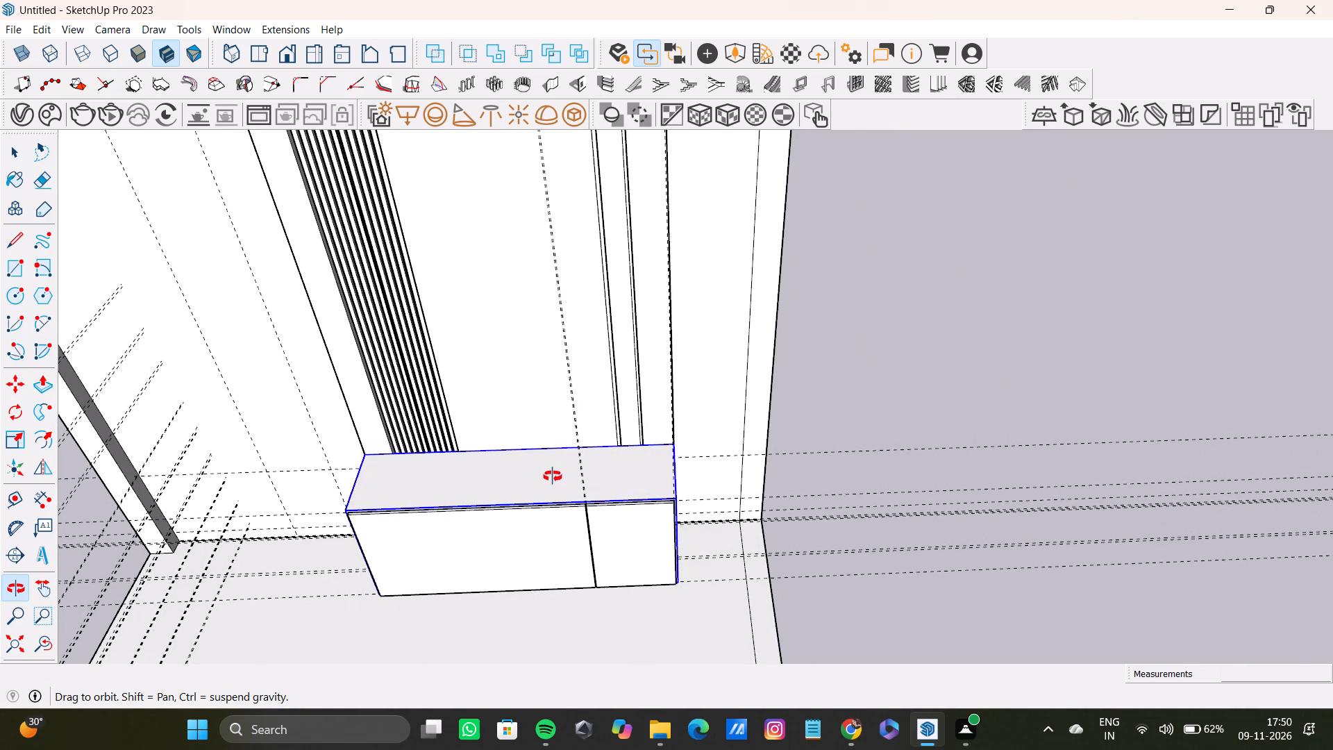
middle_drag(553, 476, 426, 489)
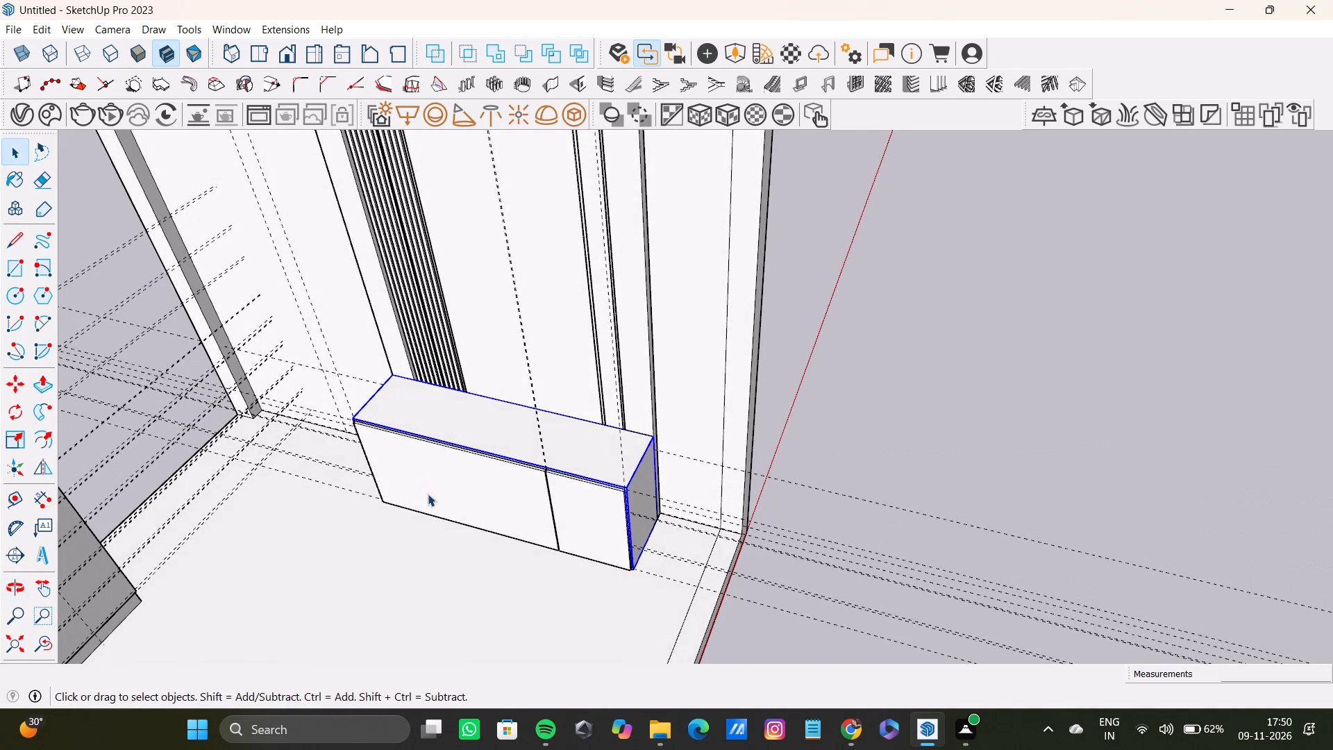
scroll(431, 494, up, 6)
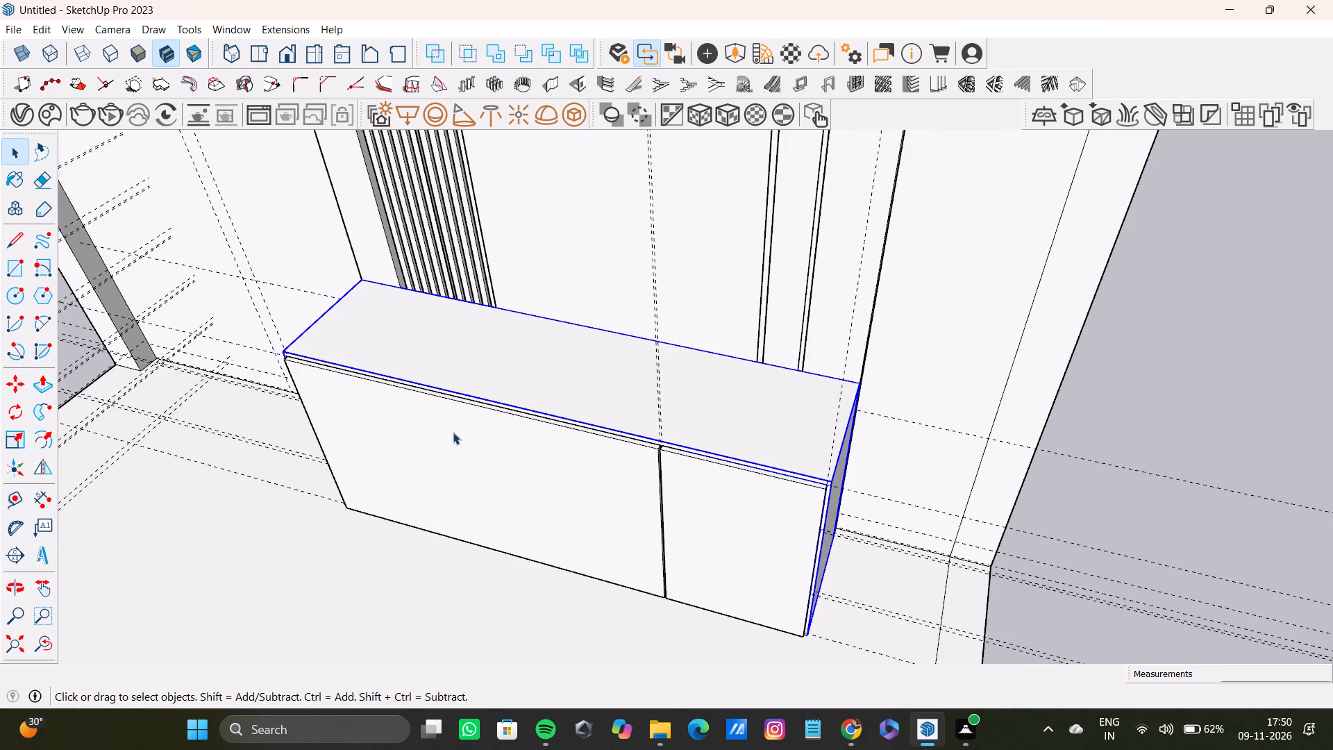
scroll(639, 481, up, 10)
scroll(642, 462, down, 4)
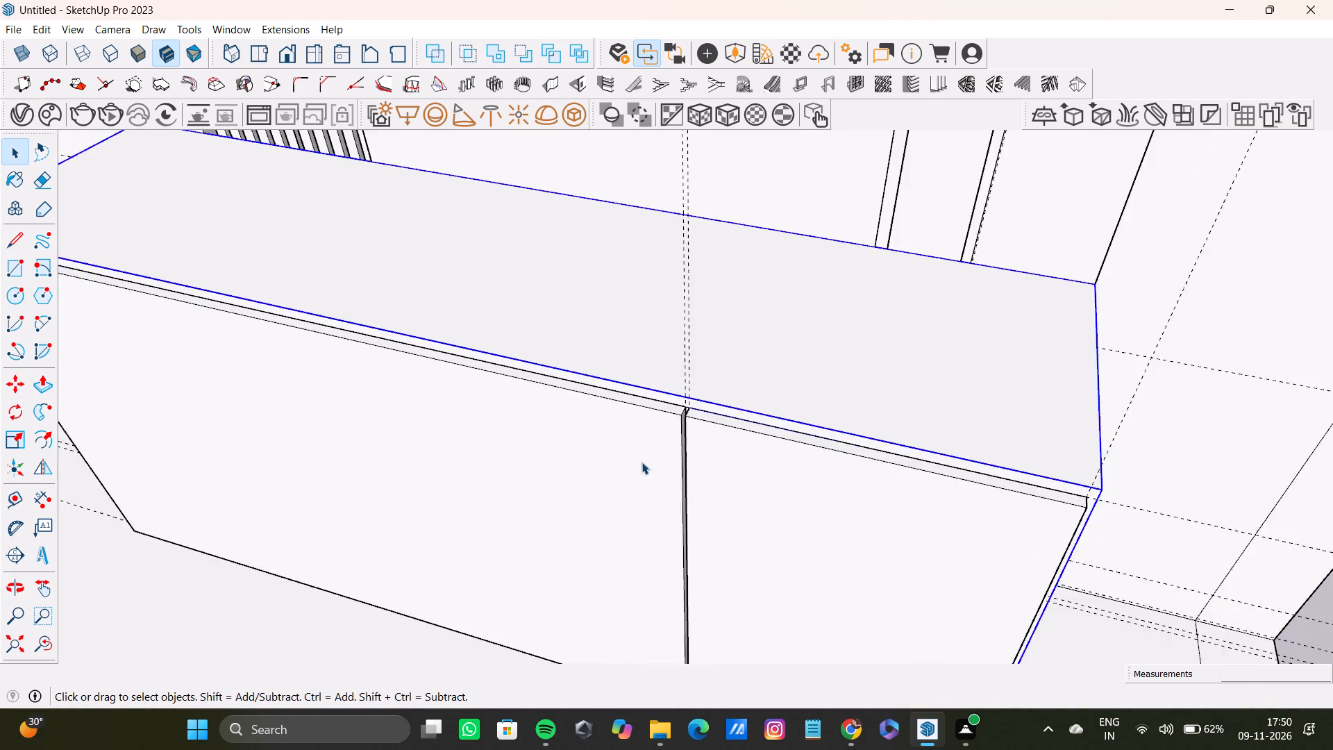
middle_drag(642, 462, 707, 462)
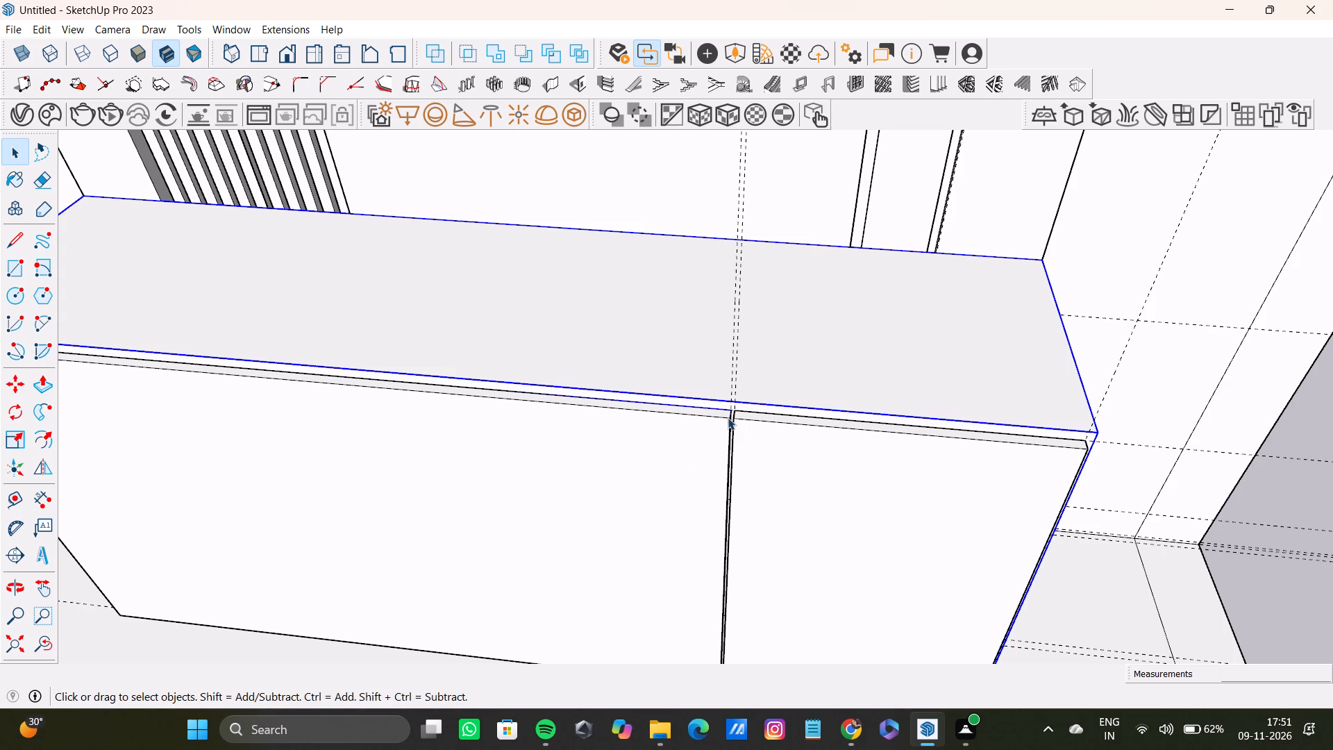
scroll(712, 378, up, 13)
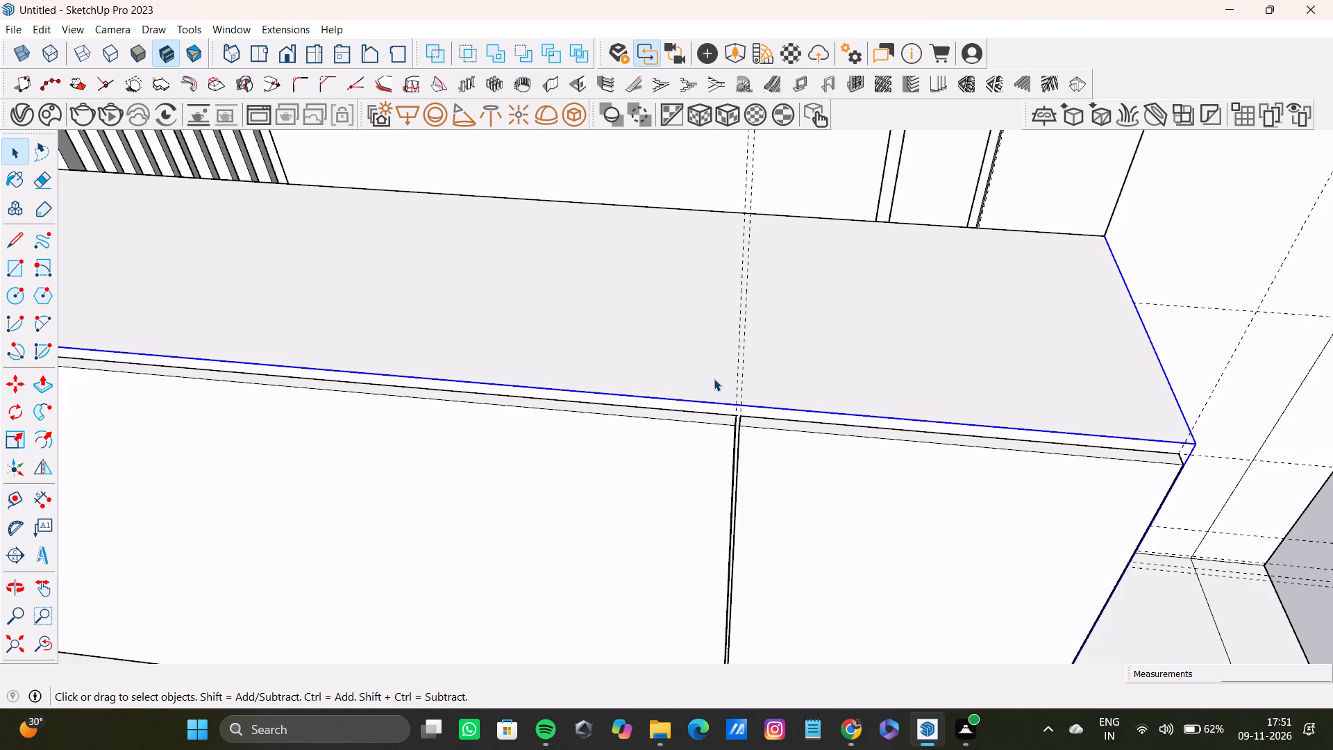
scroll(714, 378, up, 1)
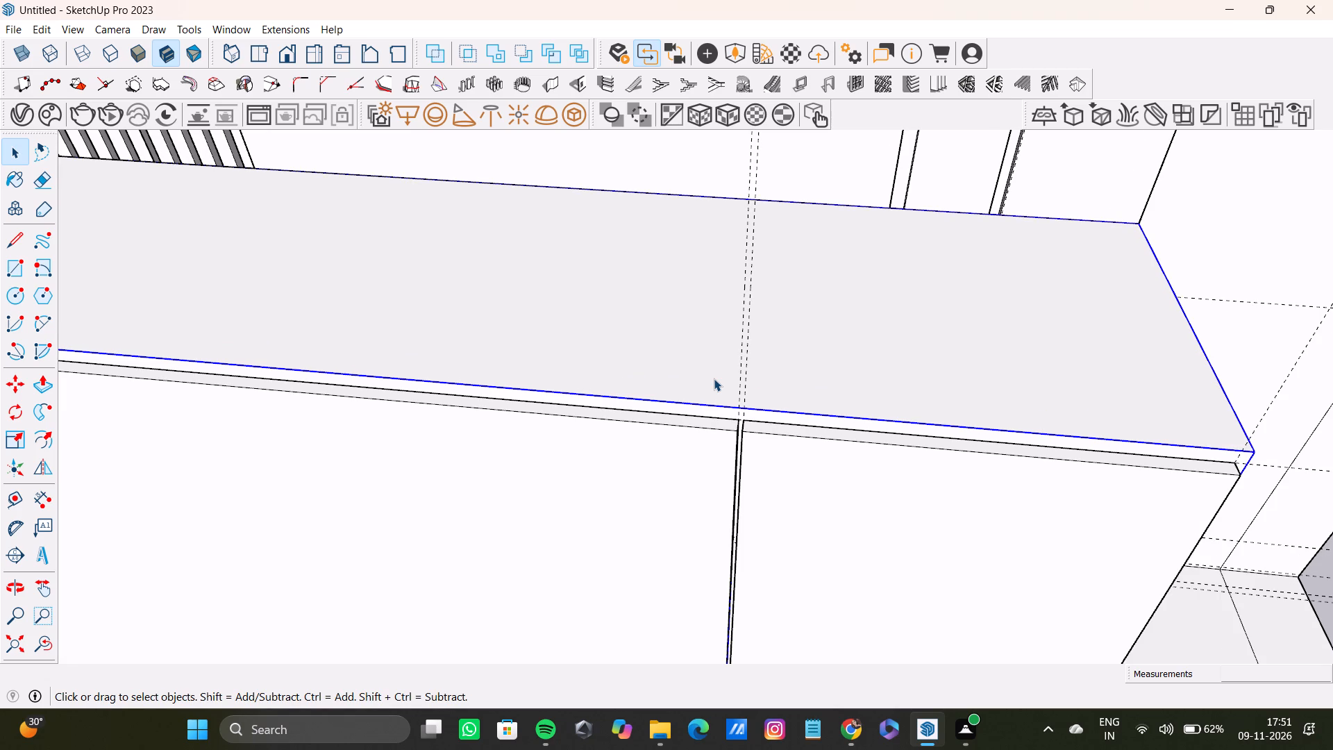
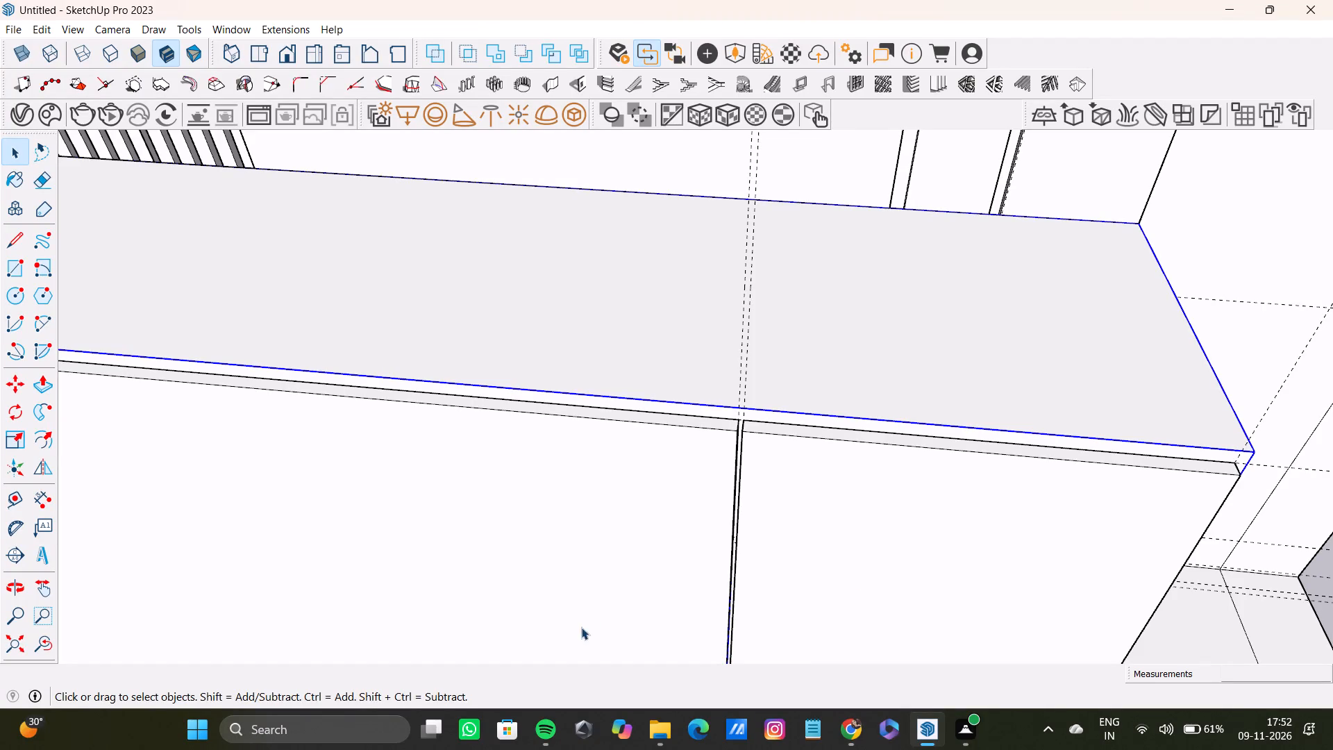
Draw a rectangle outside the bench group over its whole top face, about 5' 7 5/16" by 1' 4 1/8".
scroll(560, 448, down, 11)
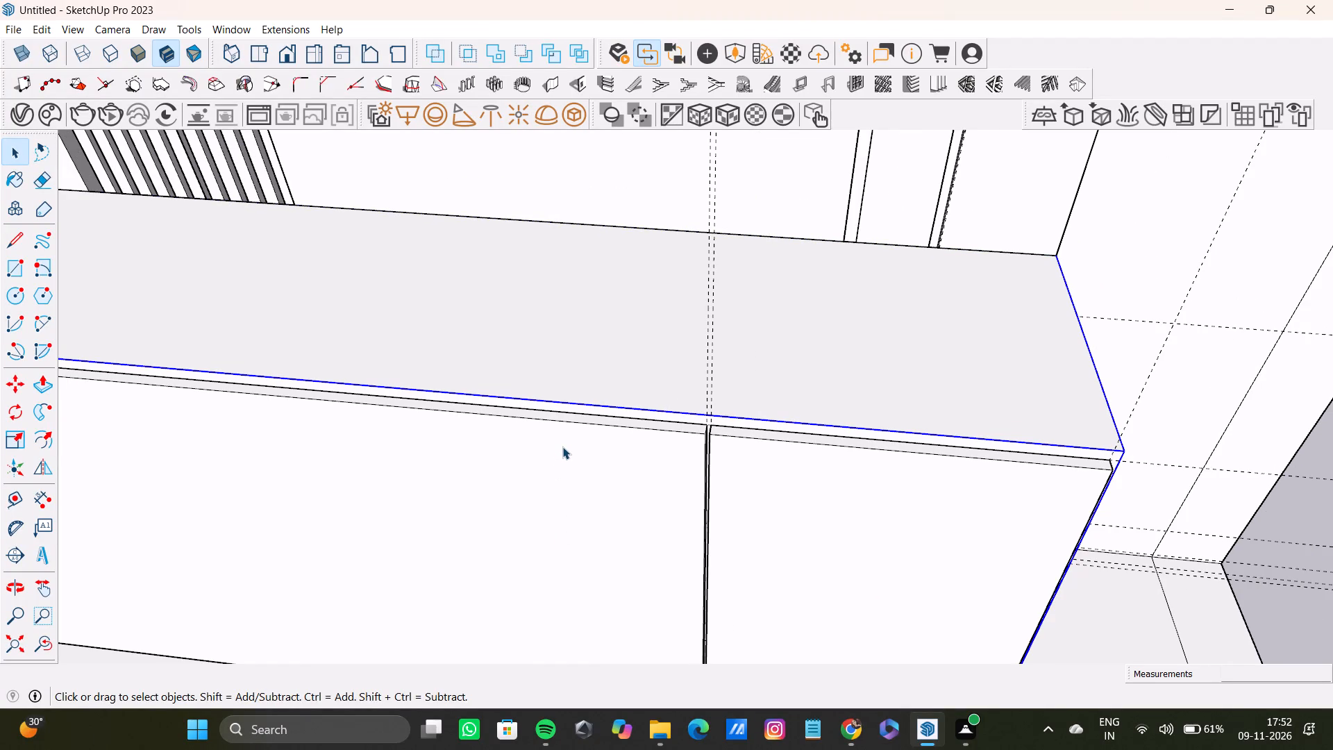
scroll(562, 447, down, 7)
middle_drag(548, 448, 540, 458)
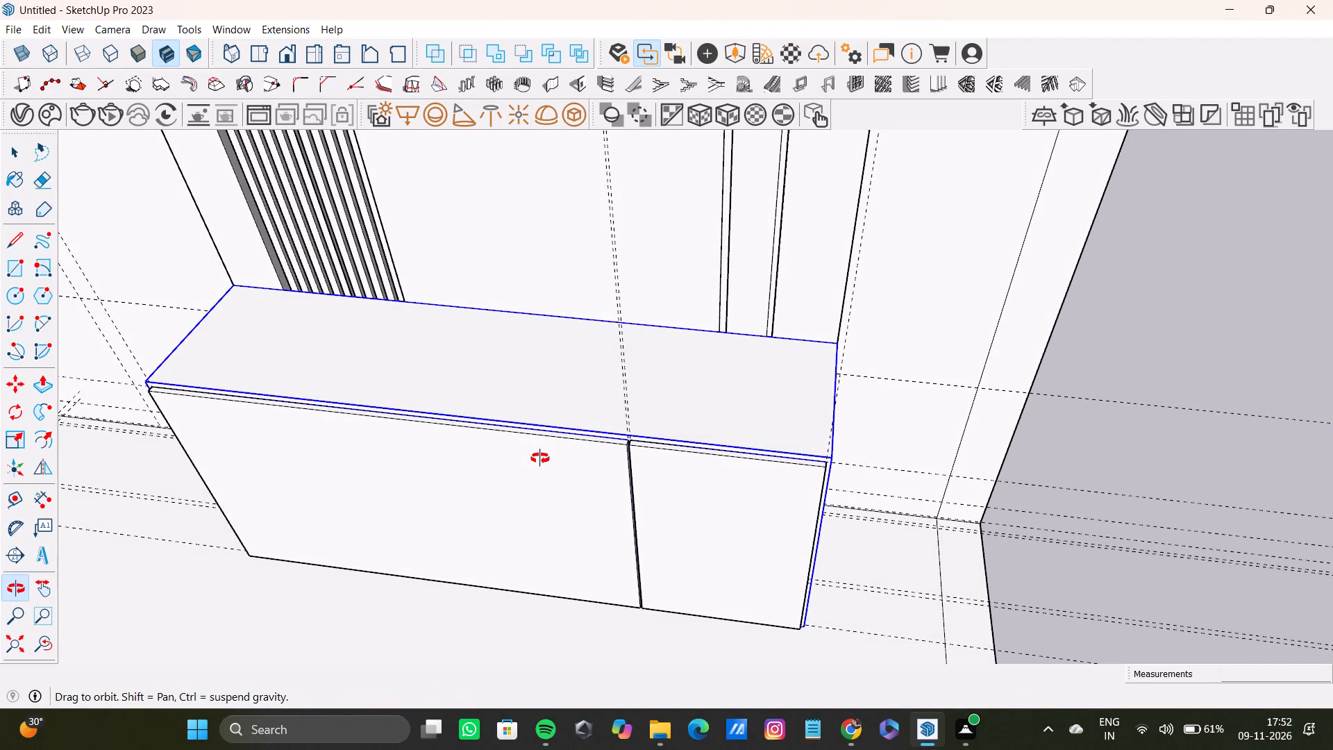
middle_drag(540, 458, 471, 382)
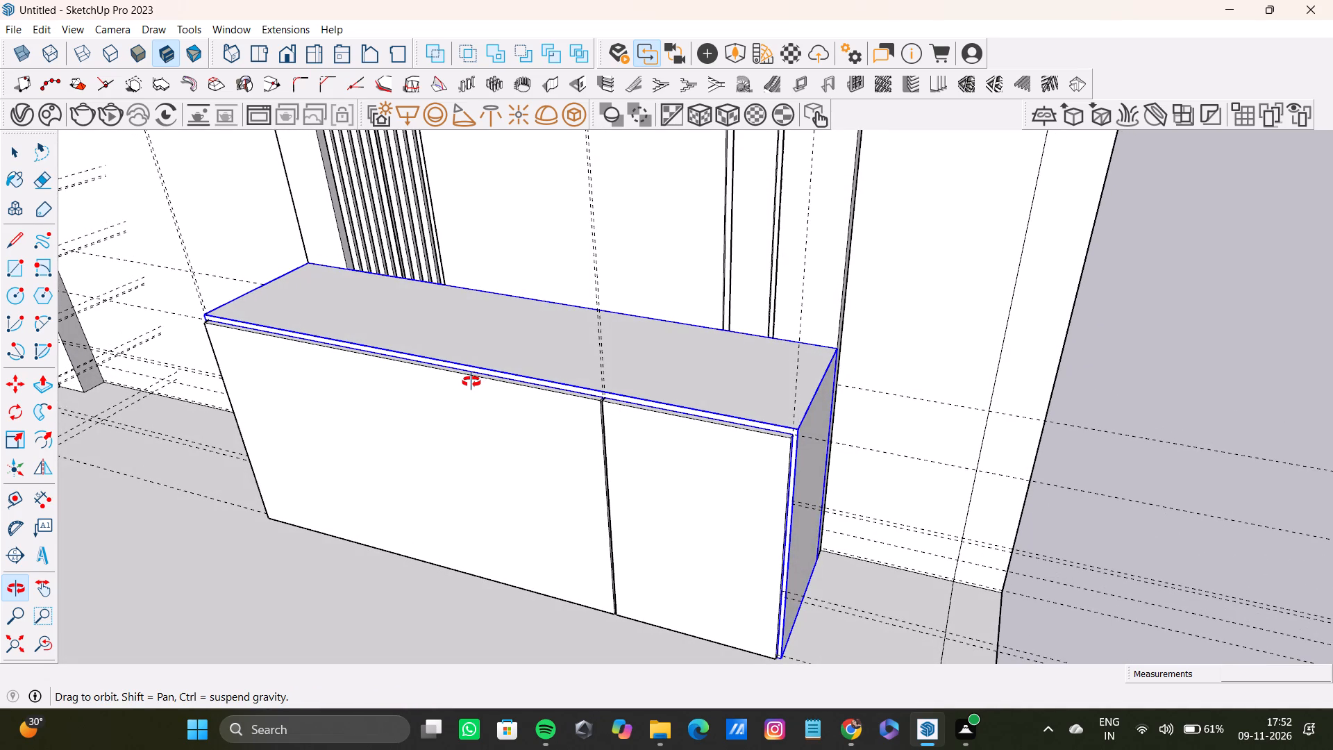
middle_drag(471, 382, 514, 396)
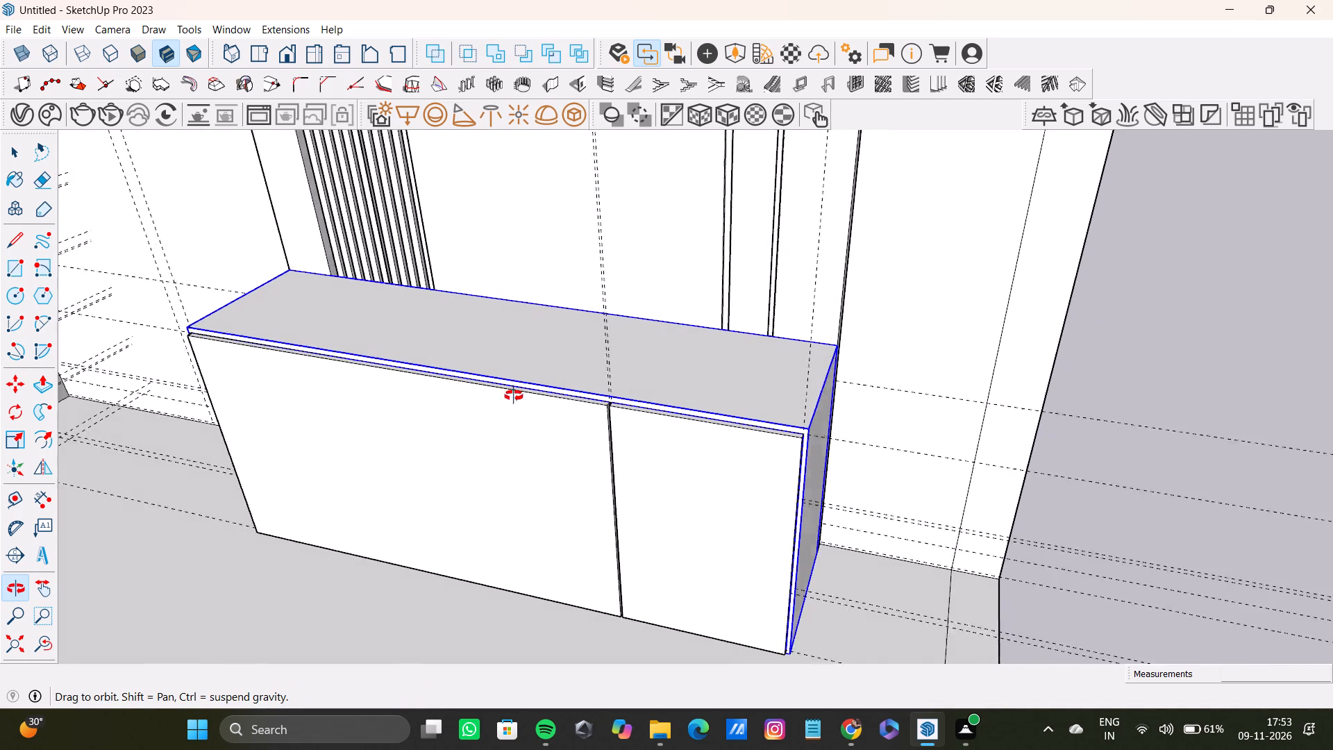
middle_drag(514, 396, 511, 476)
scroll(592, 453, up, 11)
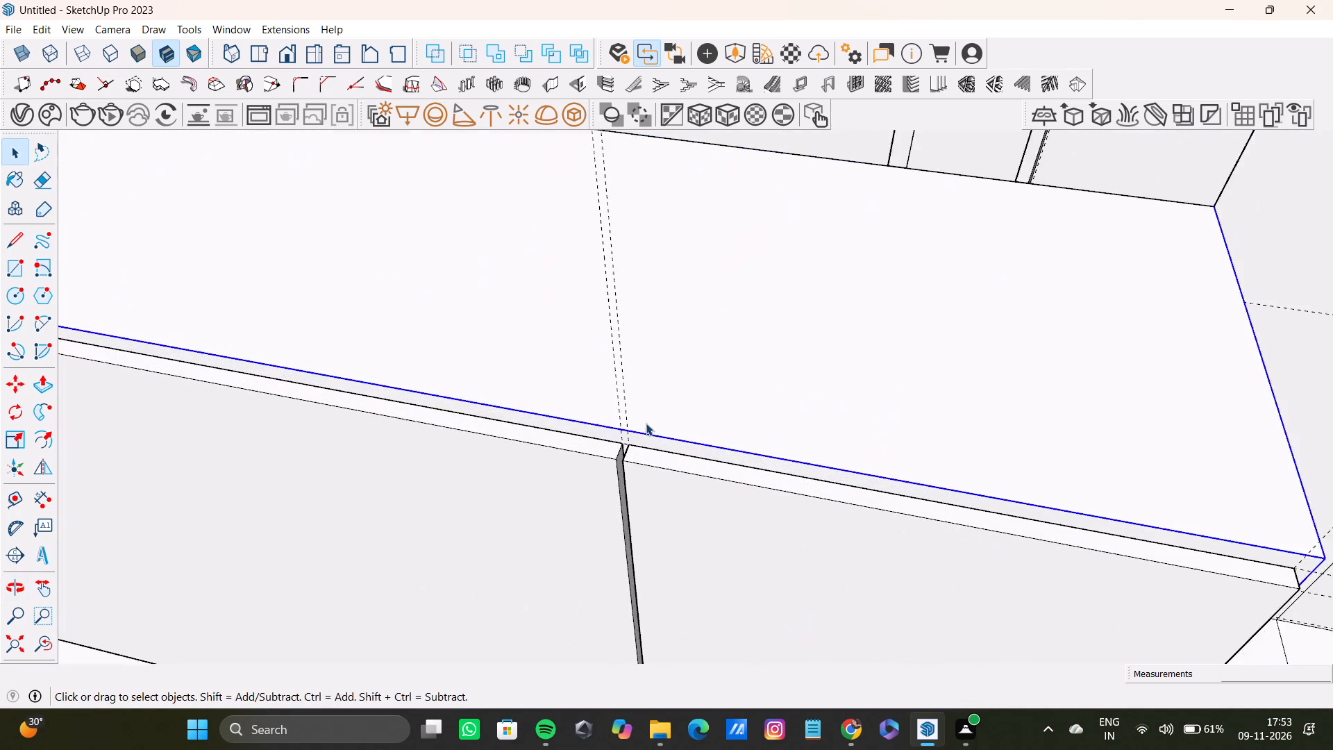
scroll(646, 423, up, 1)
double_click(666, 412)
scroll(660, 410, down, 17)
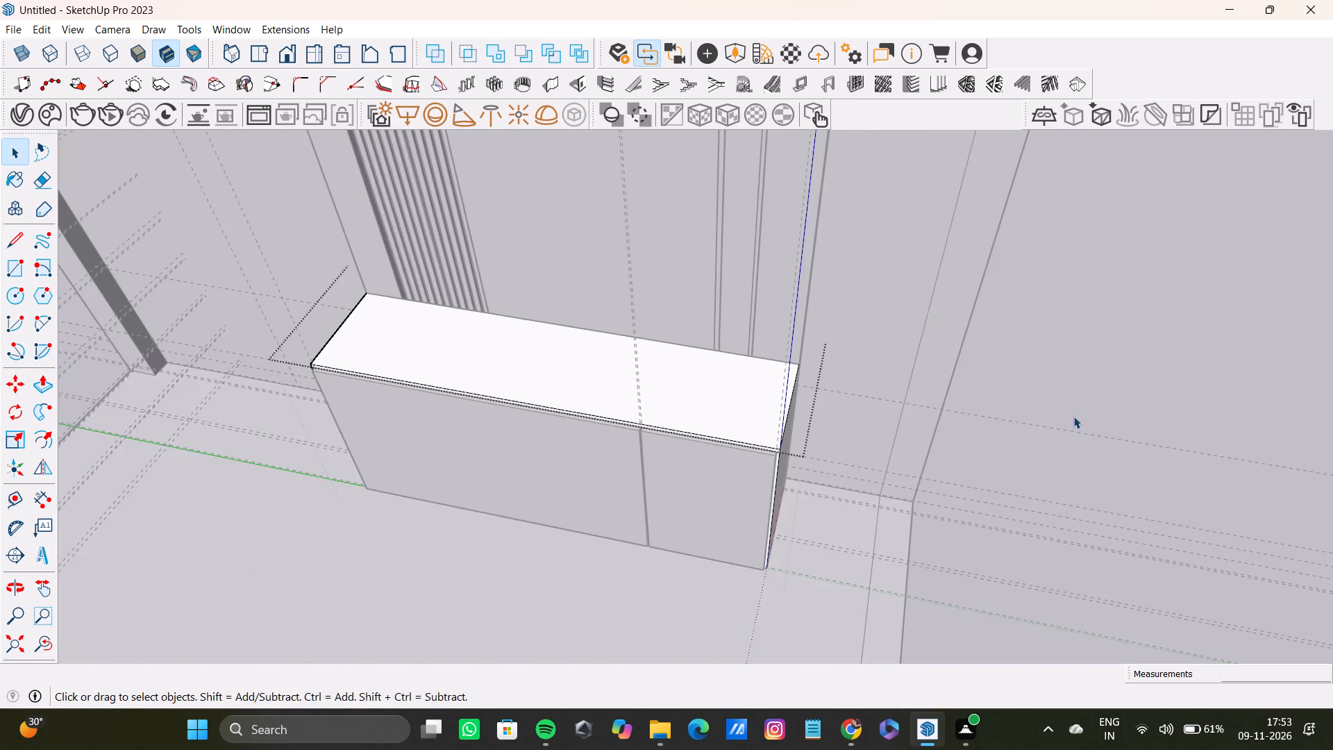
click(1073, 416)
key(r)
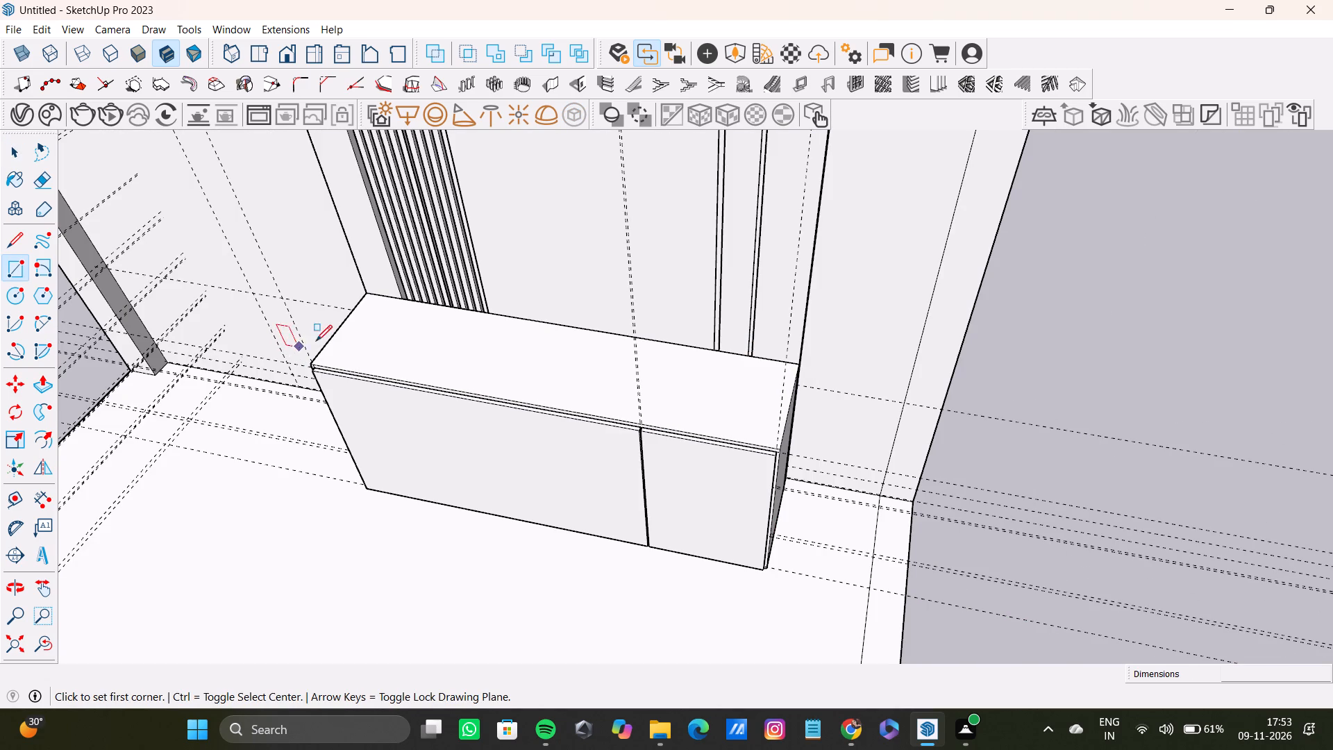
click(363, 296)
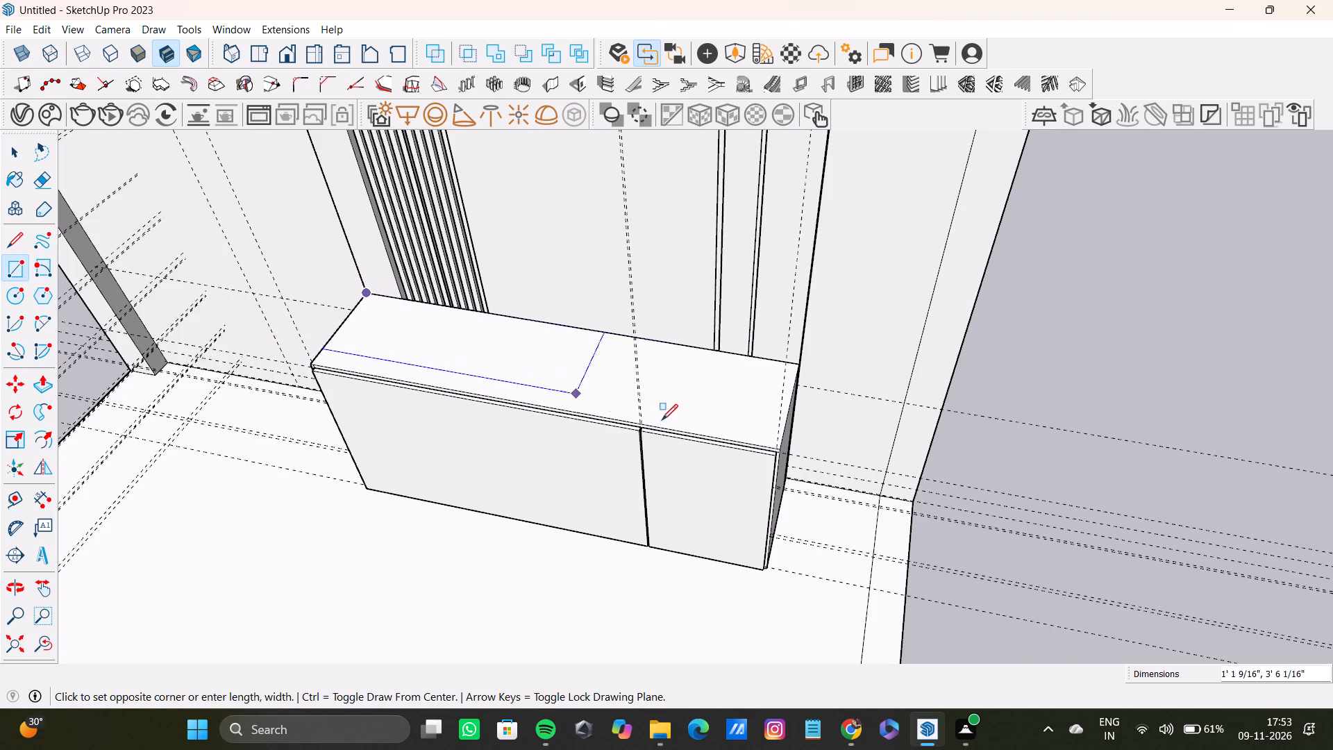
click(778, 447)
key(space)
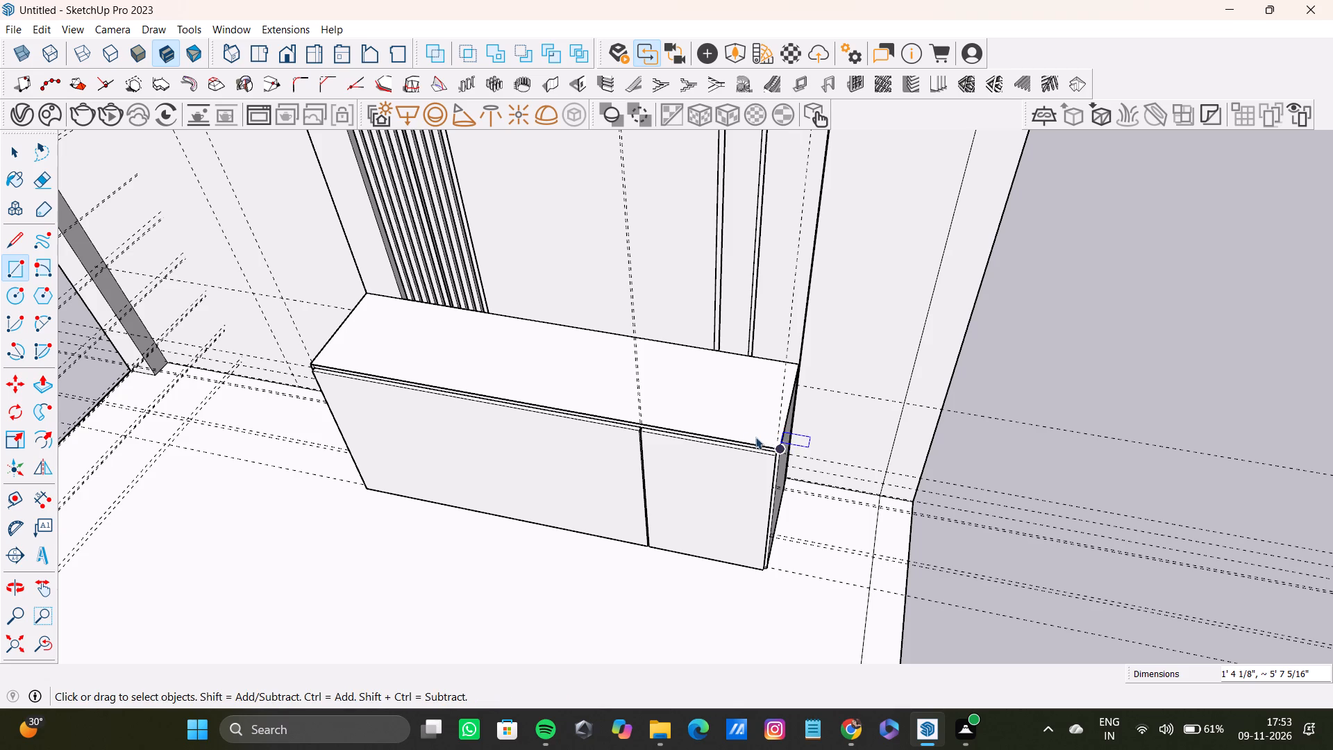
Pull the new top rectangle up about 5/8" to form a thin bench top slab.
middle_drag(725, 433, 644, 439)
scroll(763, 490, up, 11)
click(677, 443)
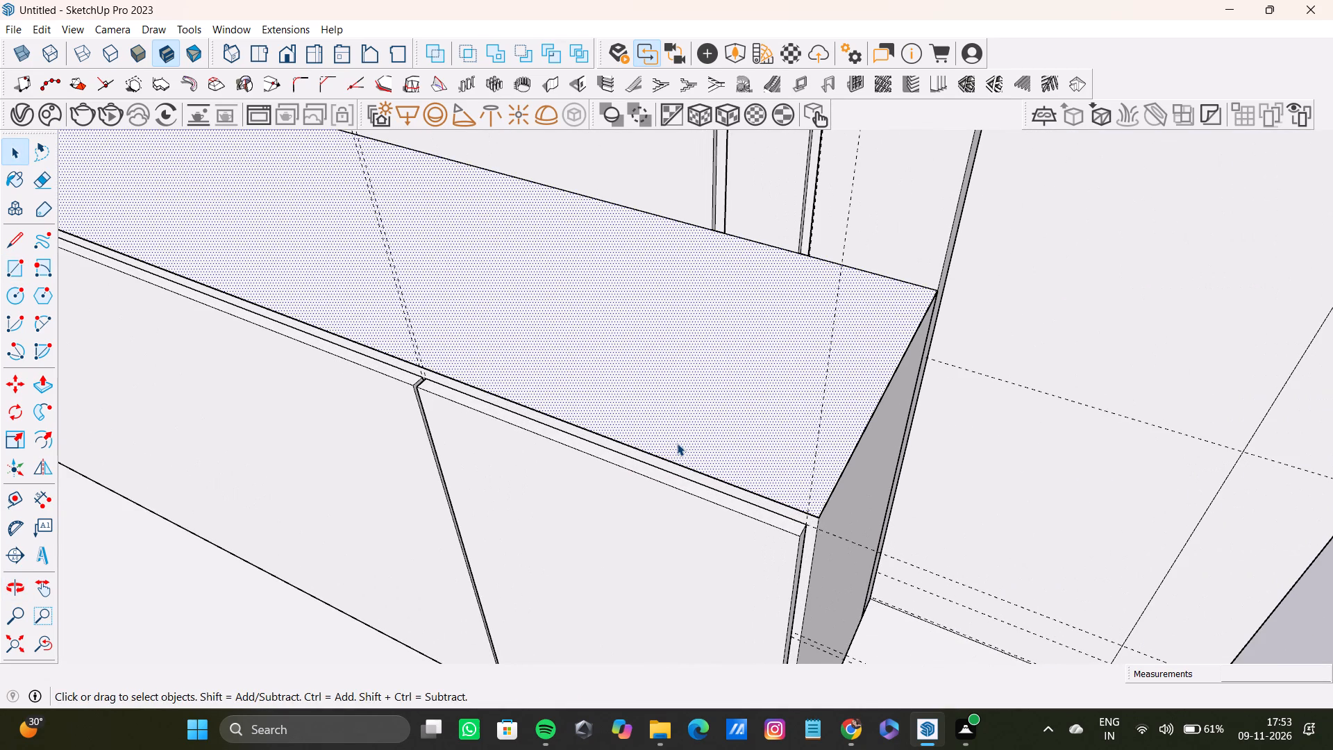
key(p)
drag(677, 443, 676, 432)
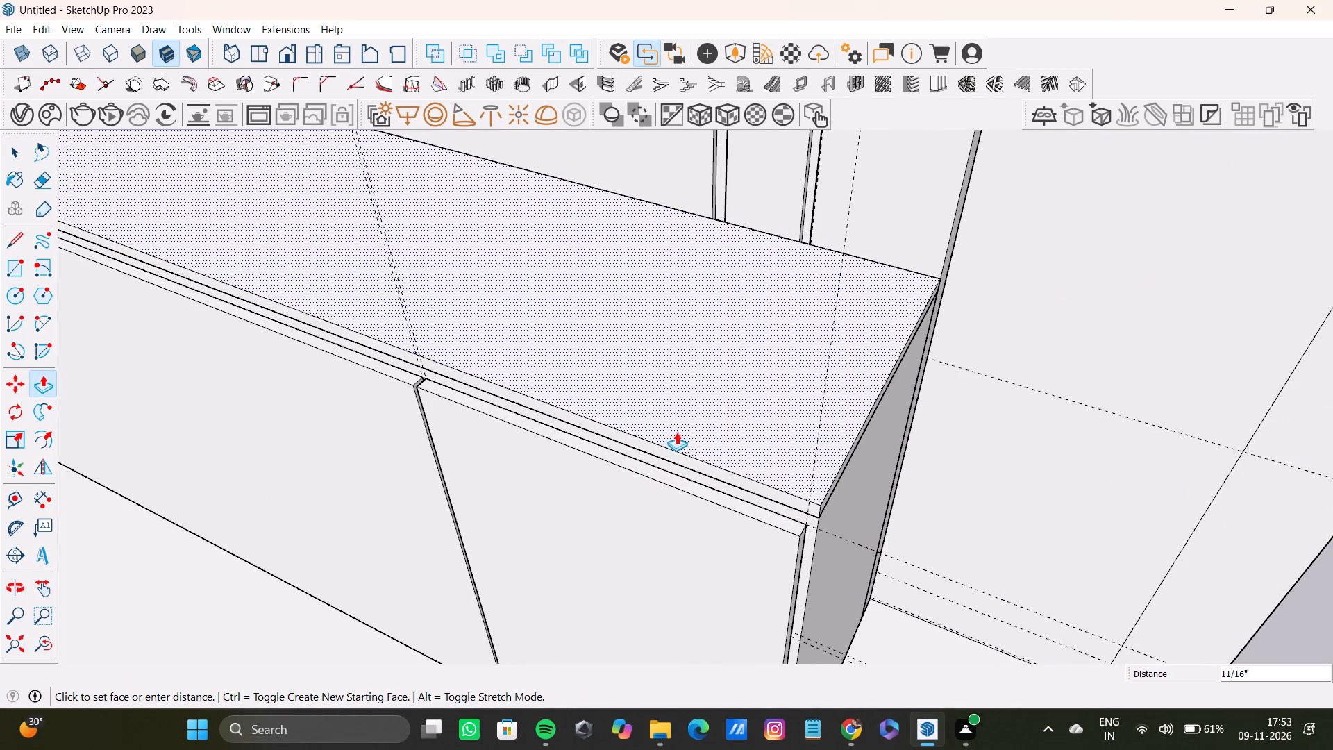
drag(676, 432, 677, 435)
scroll(676, 450, down, 3)
shift+middle_drag(674, 462, 677, 287)
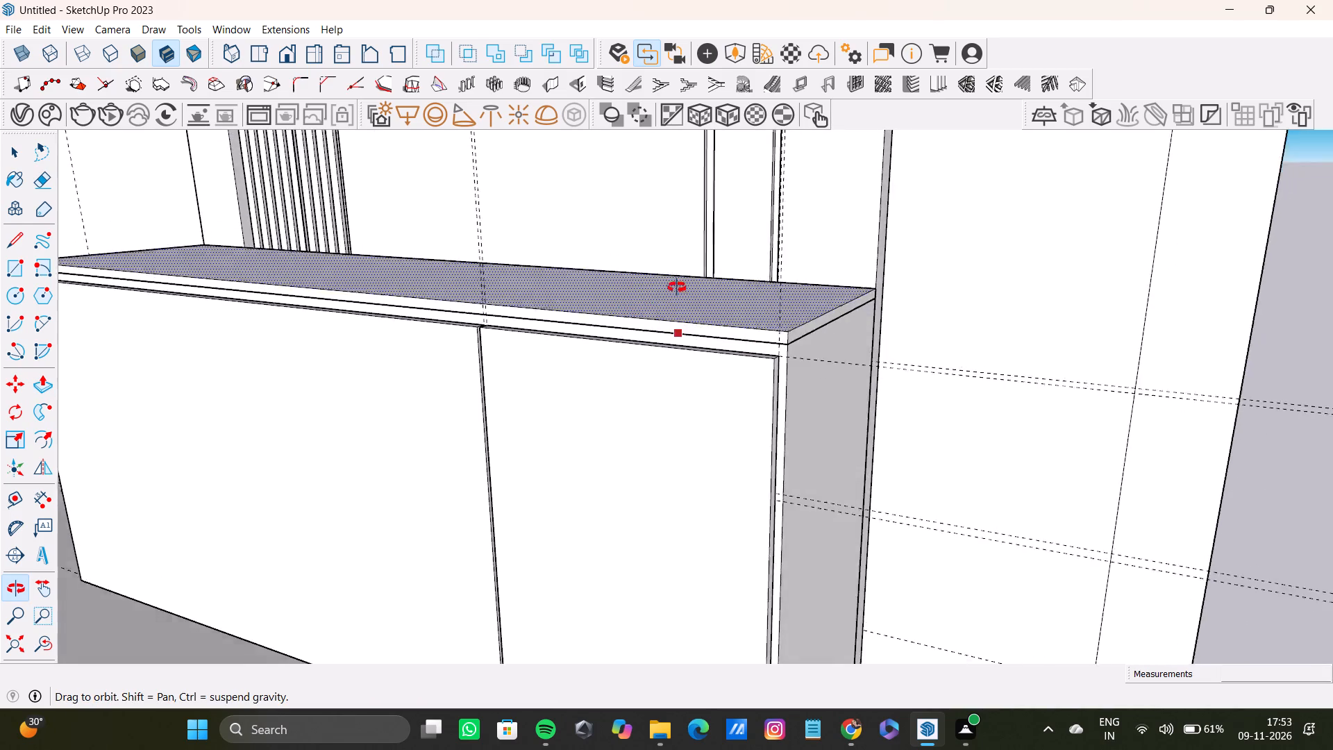
shift+middle_drag(677, 287, 655, 256)
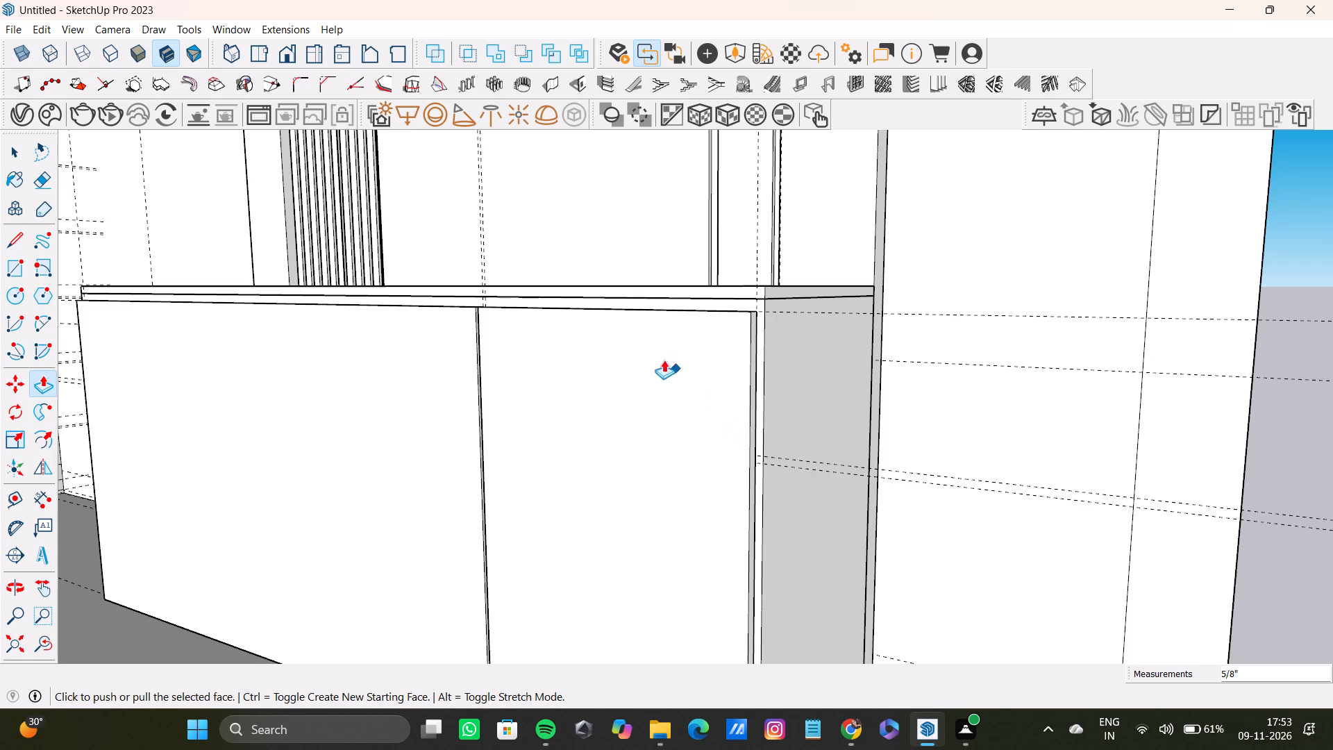
Pull the slab's long front face forward so that it overhangs the bench's front panels.
scroll(418, 253, down, 9)
shift+middle_drag(422, 260, 439, 367)
scroll(453, 361, up, 11)
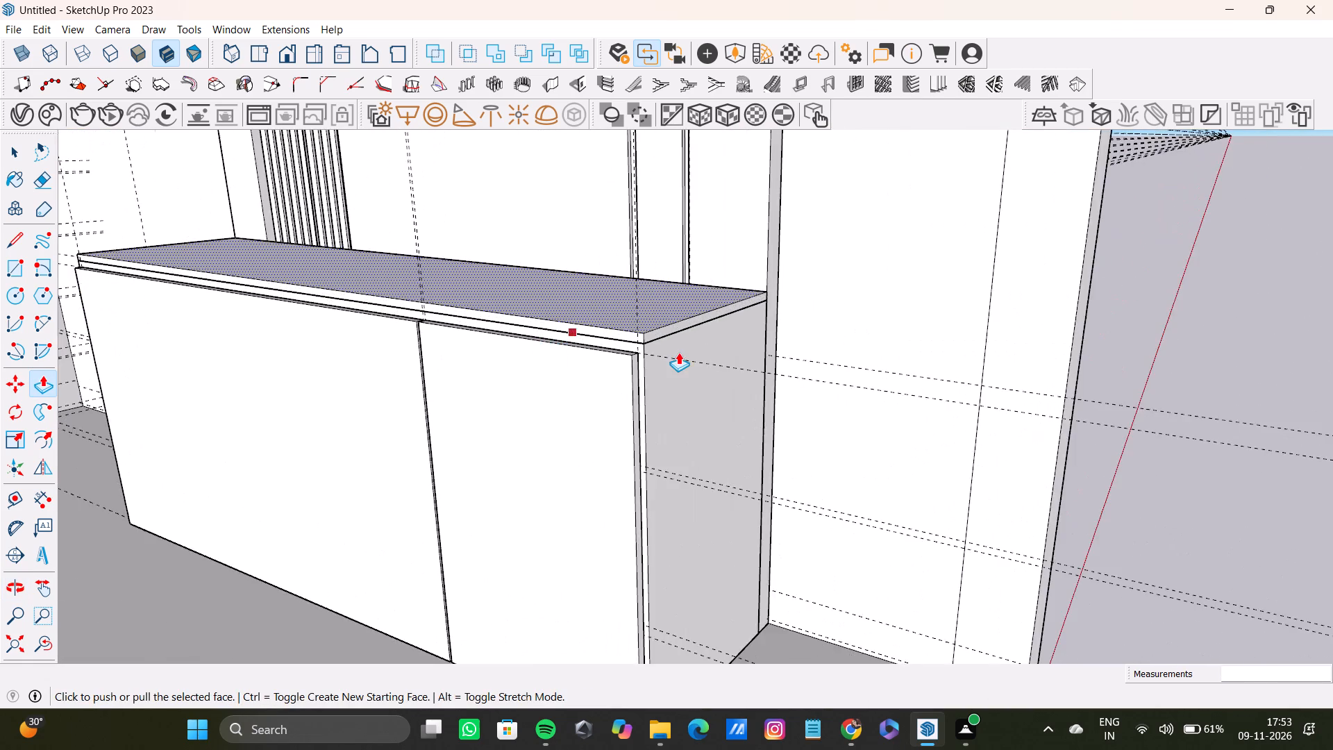
scroll(678, 352, up, 5)
key(space)
click(599, 324)
key(p)
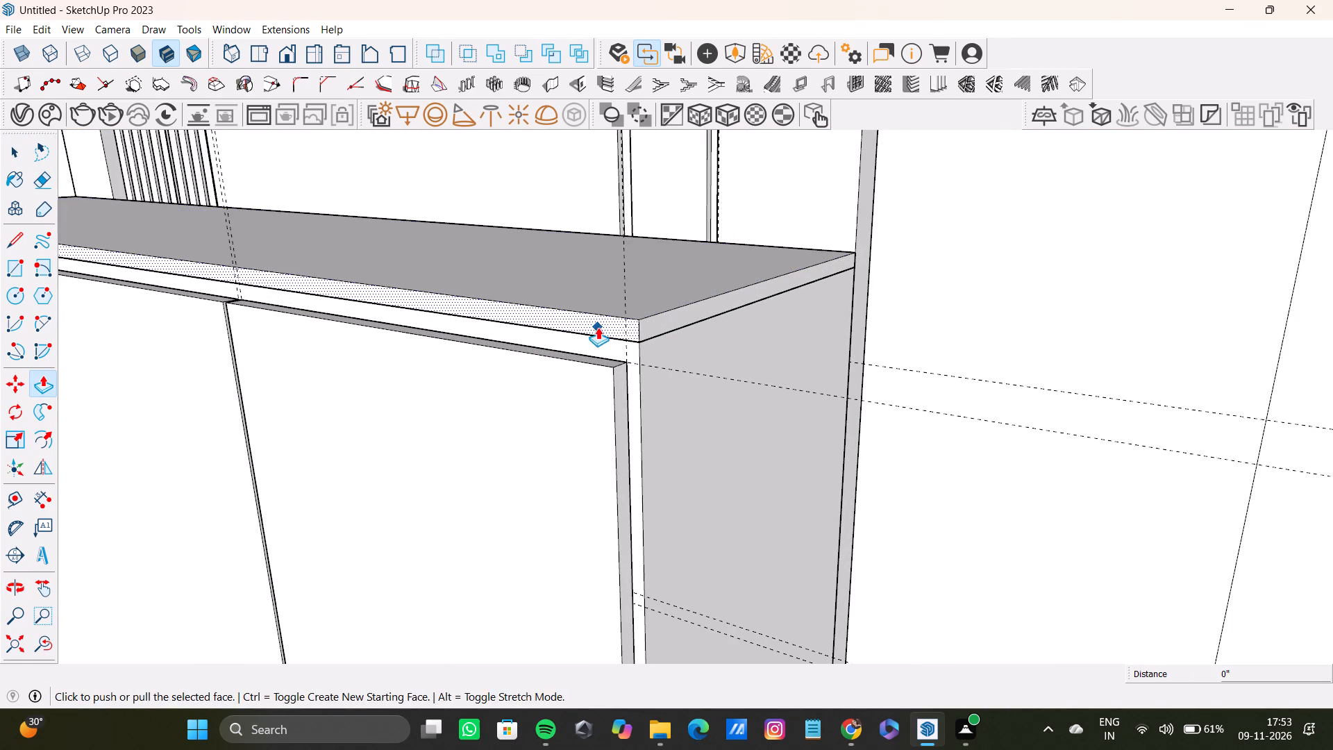
drag(598, 325, 565, 340)
scroll(564, 348, down, 1)
middle_drag(564, 348, 587, 511)
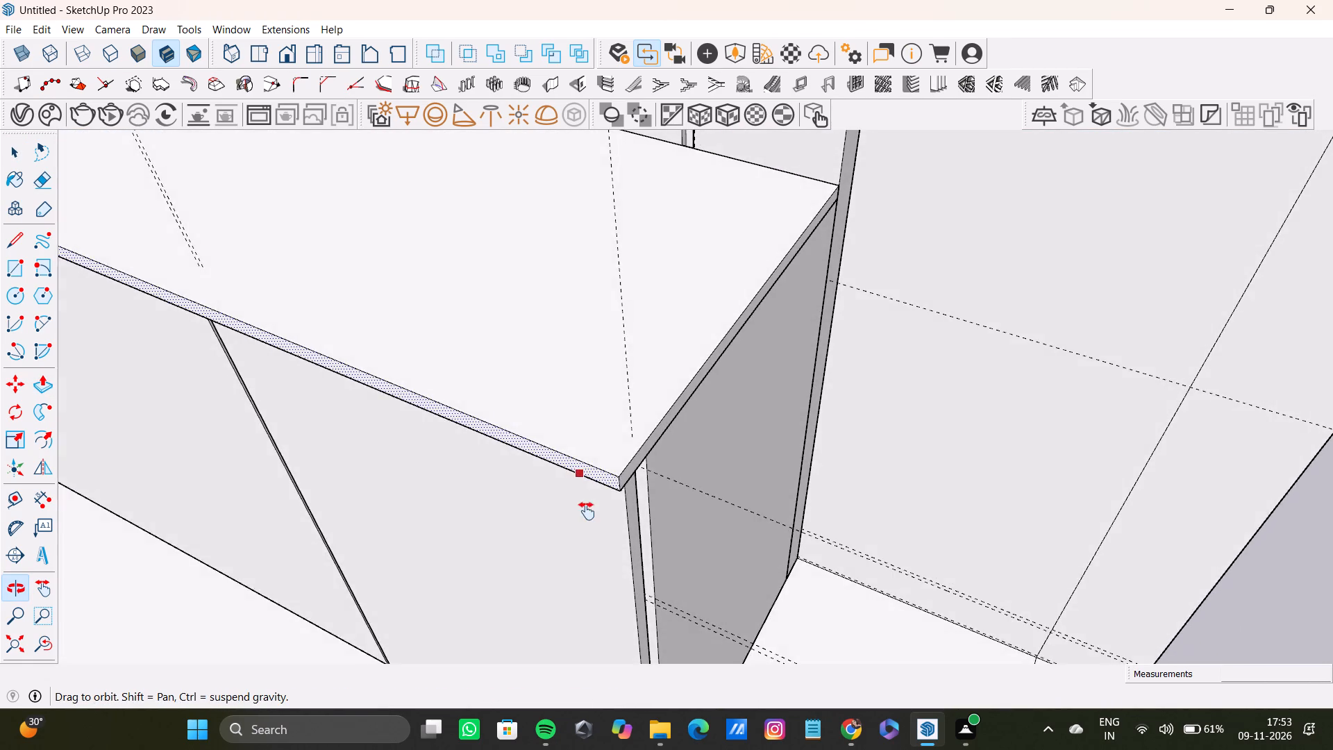
middle_drag(587, 511, 538, 503)
Pull the slab's end face beside the narrower front panel outward about 3/8" past the bench side.
key(space)
scroll(580, 460, up, 4)
click(576, 448)
key(p)
drag(573, 447, 597, 457)
click(597, 457)
scroll(549, 445, down, 9)
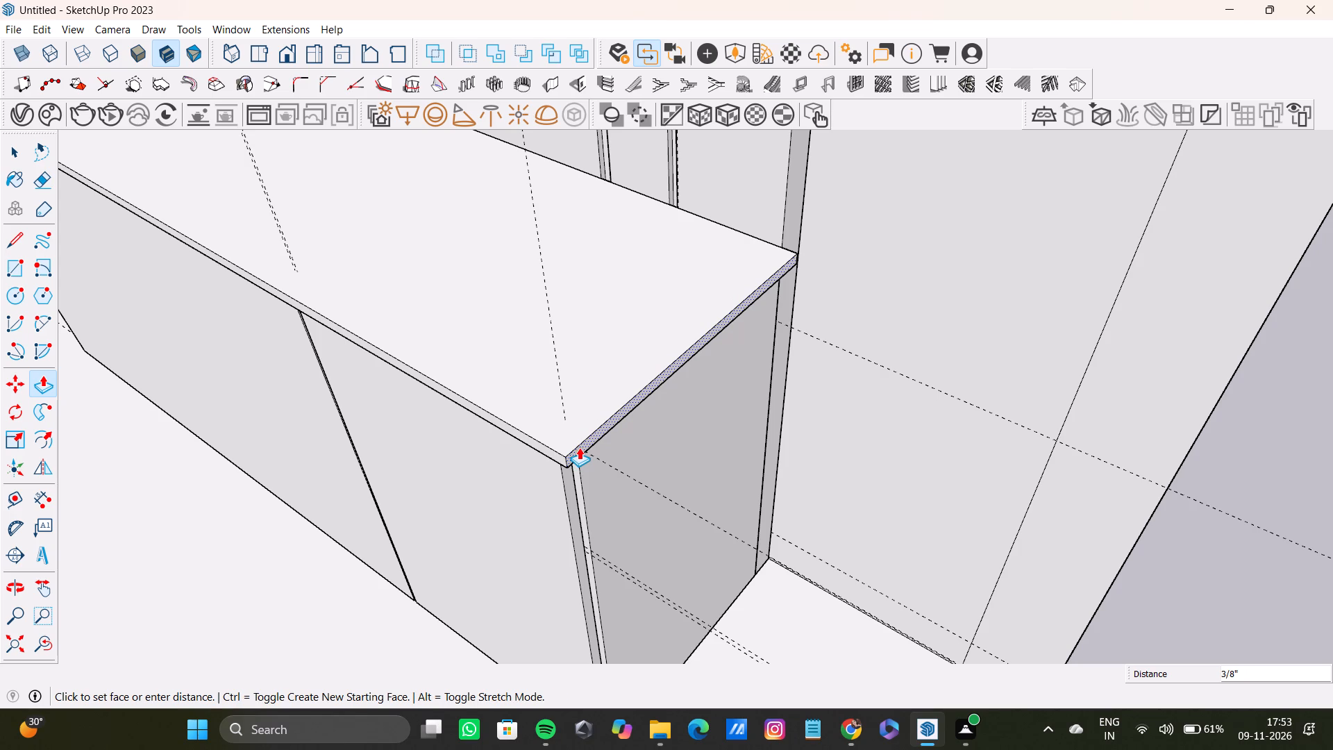
click(579, 447)
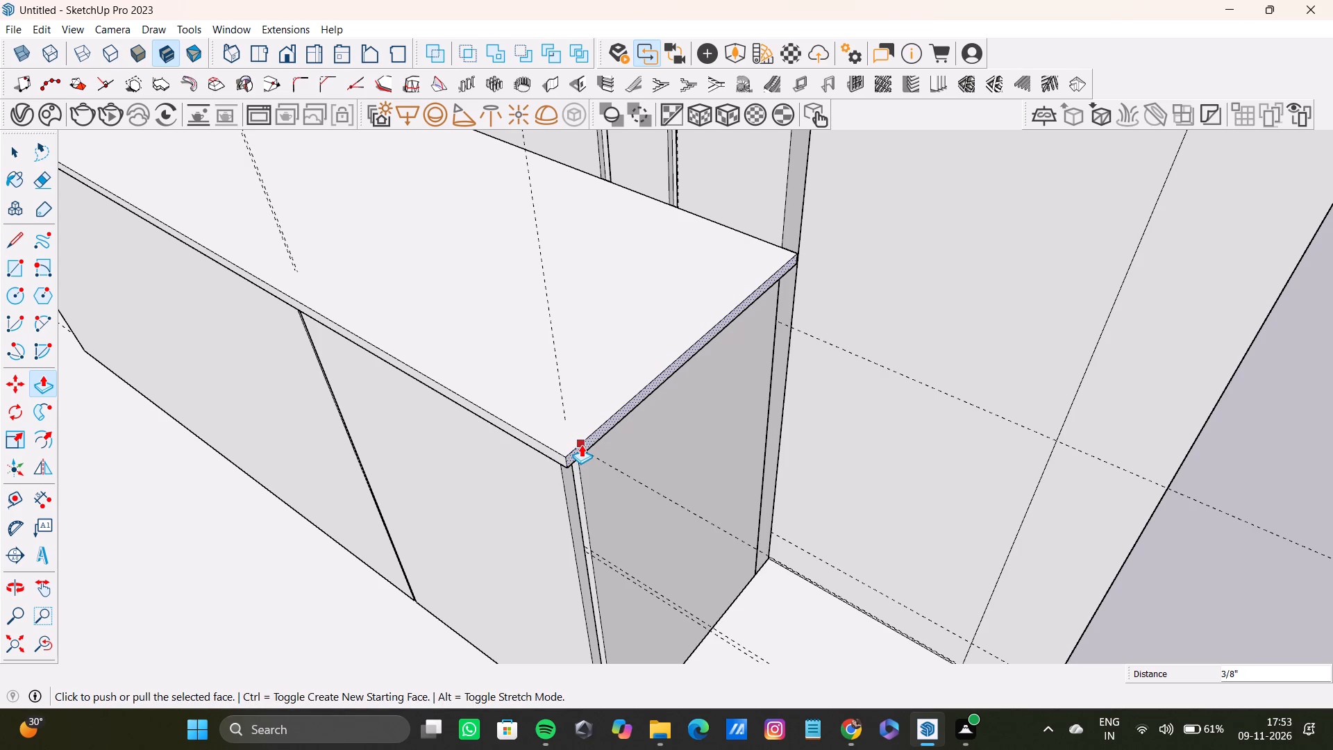
Pull the slab's opposite end face, beside the slatted strip, outward about 3/8" past the bench side.
scroll(581, 444, down, 8)
shift+middle_drag(581, 444, 933, 490)
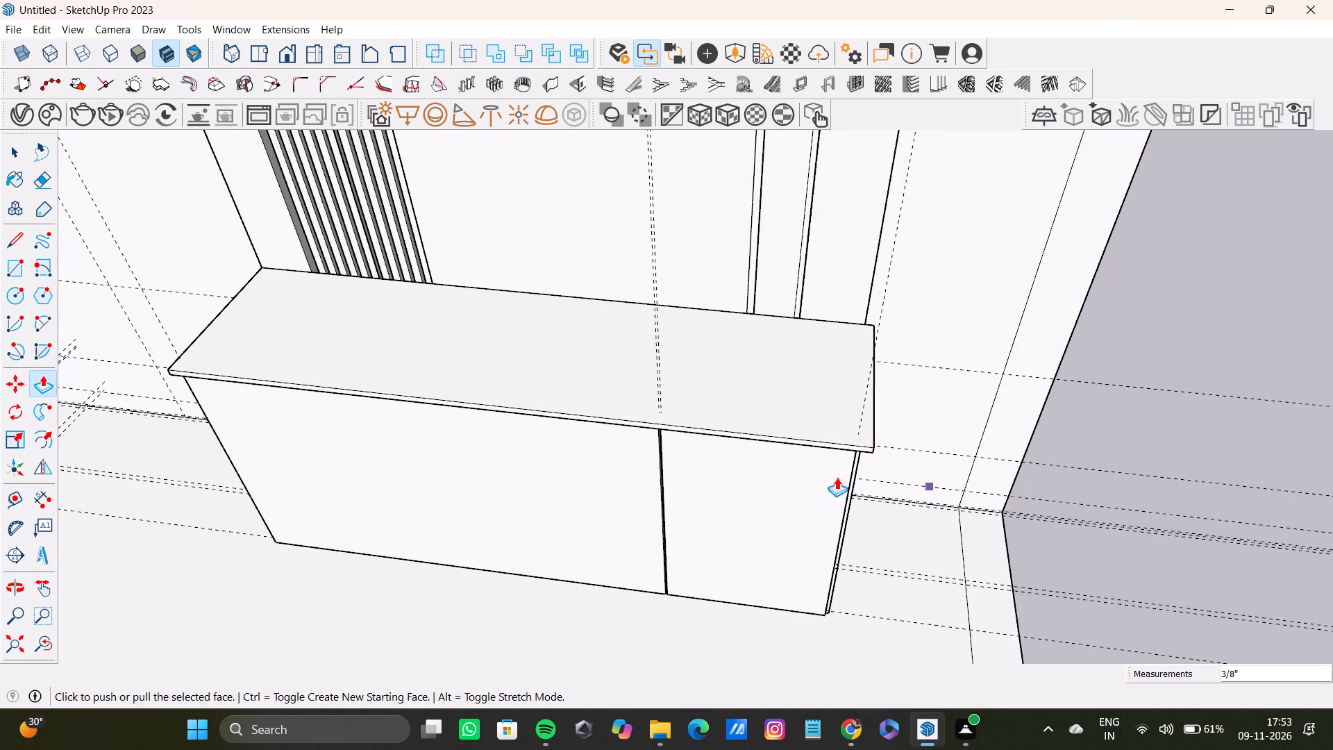
middle_drag(423, 376, 996, 434)
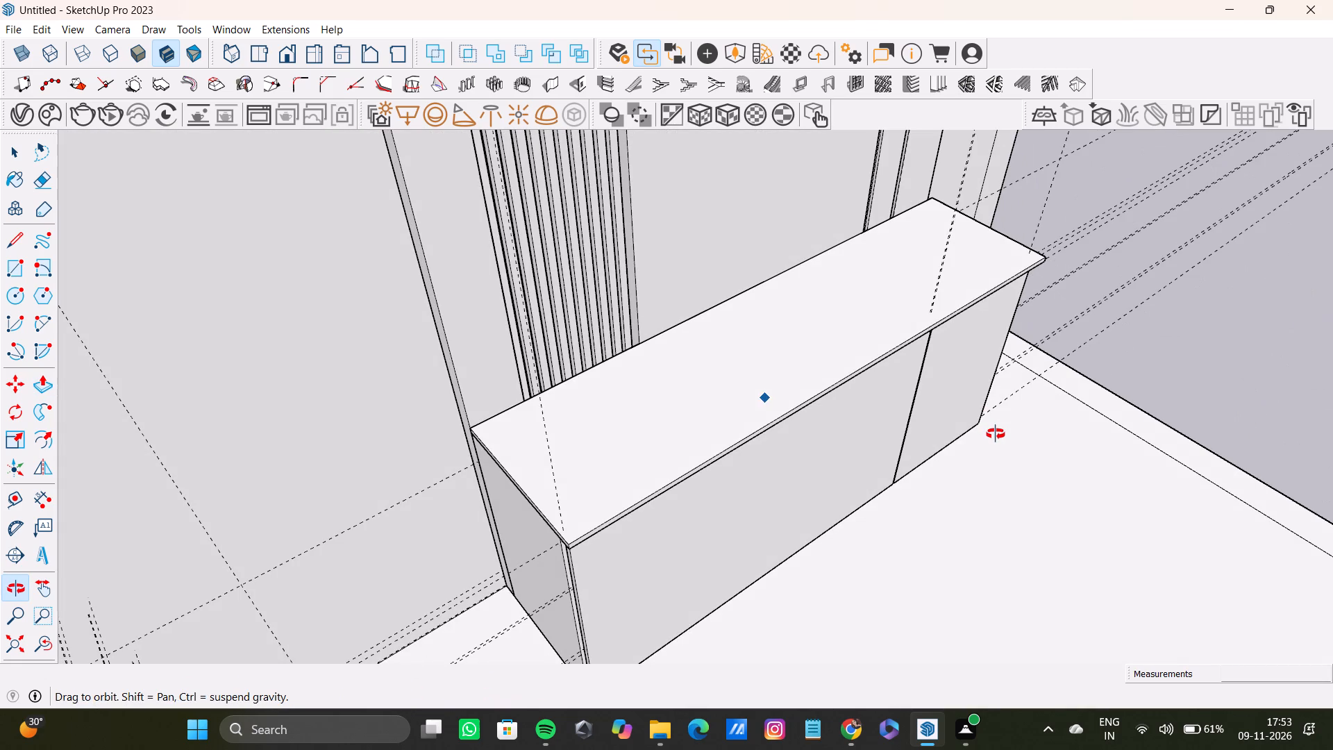
middle_drag(996, 434, 996, 443)
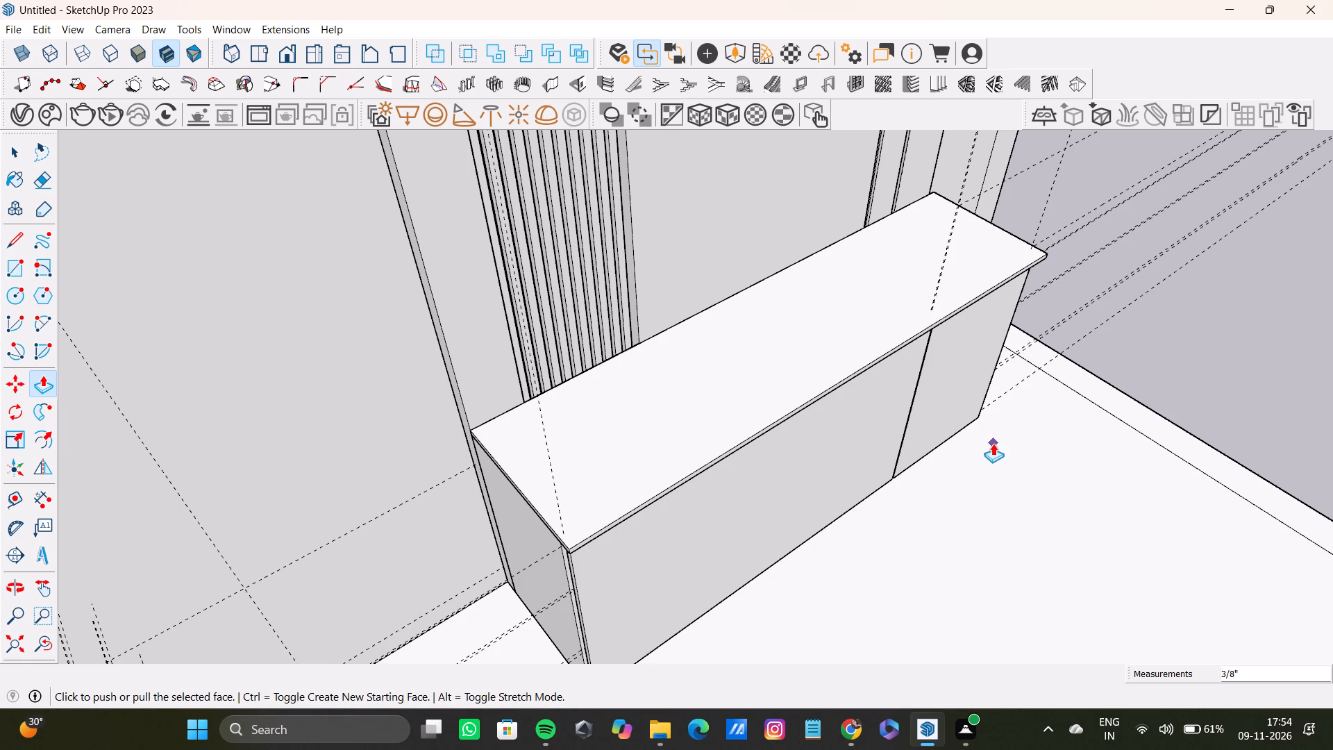
scroll(463, 451, up, 19)
key(space)
click(496, 426)
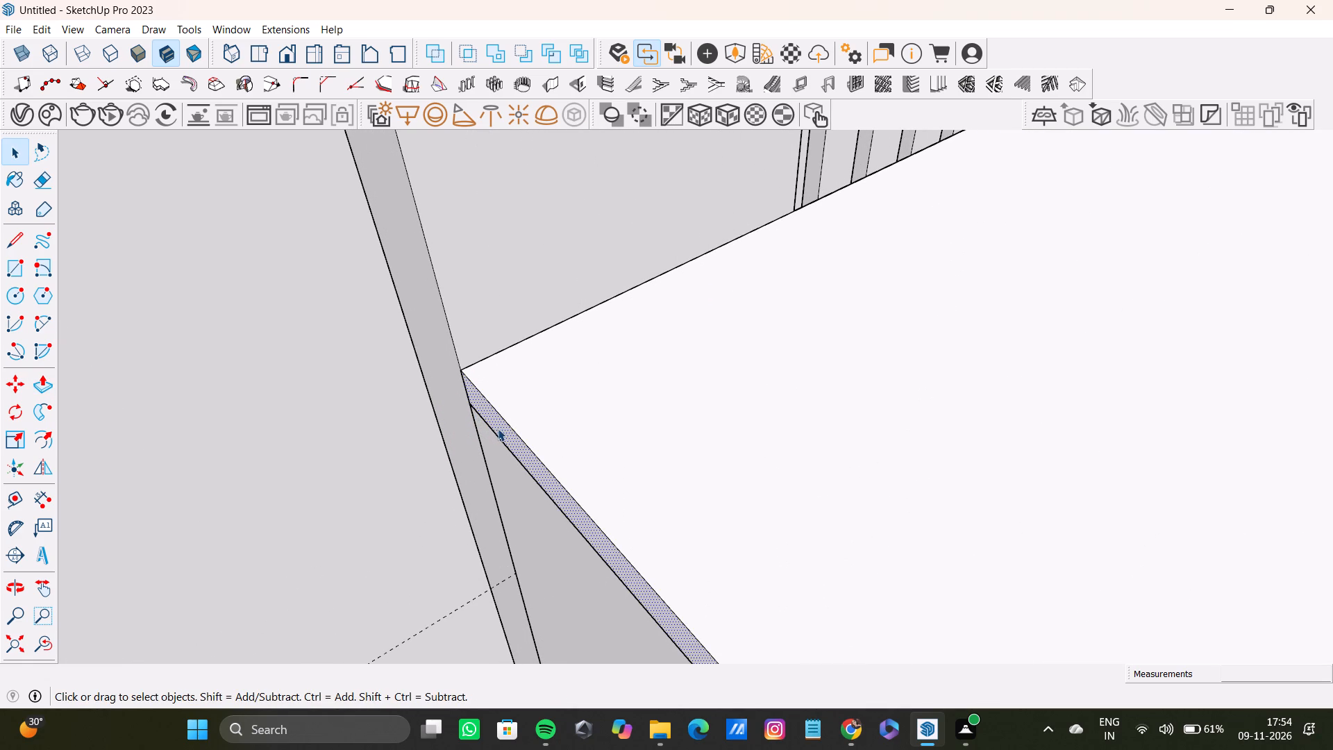
key(p)
drag(488, 410, 467, 420)
scroll(471, 424, down, 20)
scroll(471, 424, down, 1)
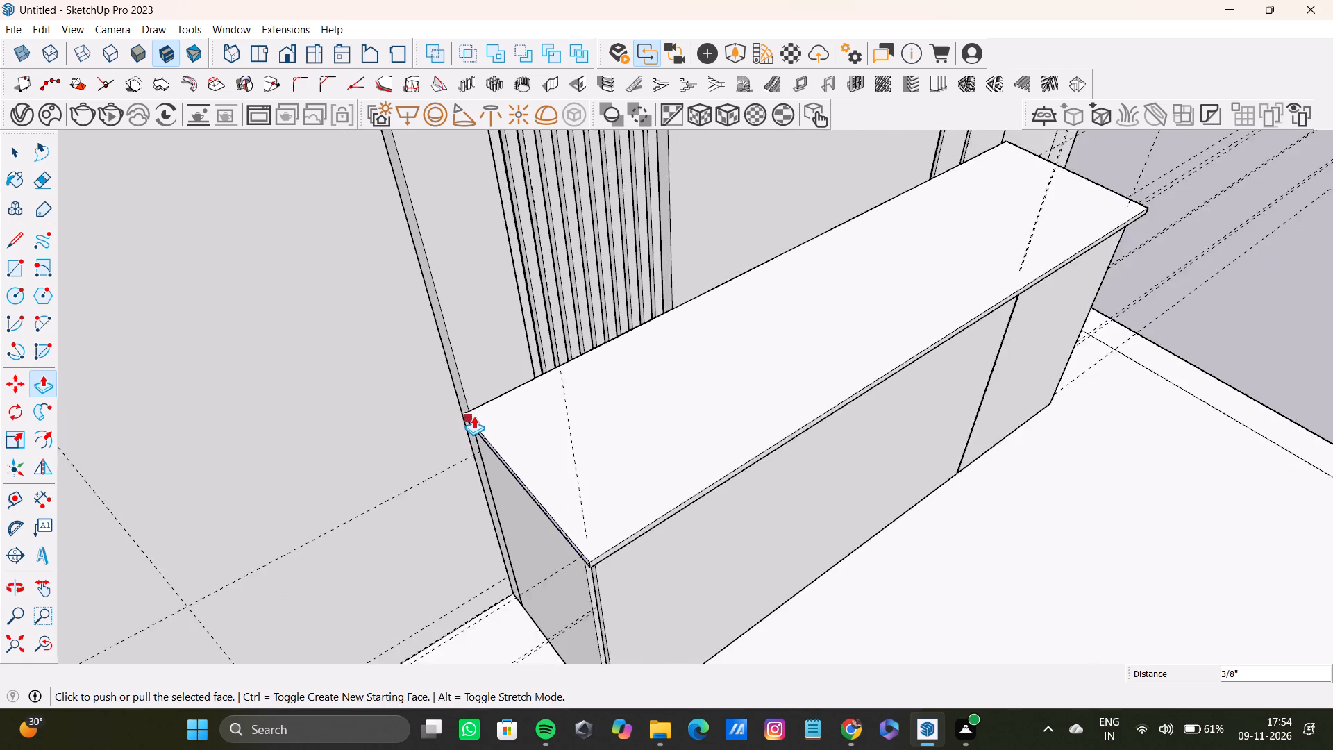
scroll(473, 416, down, 3)
middle_drag(639, 505, 537, 392)
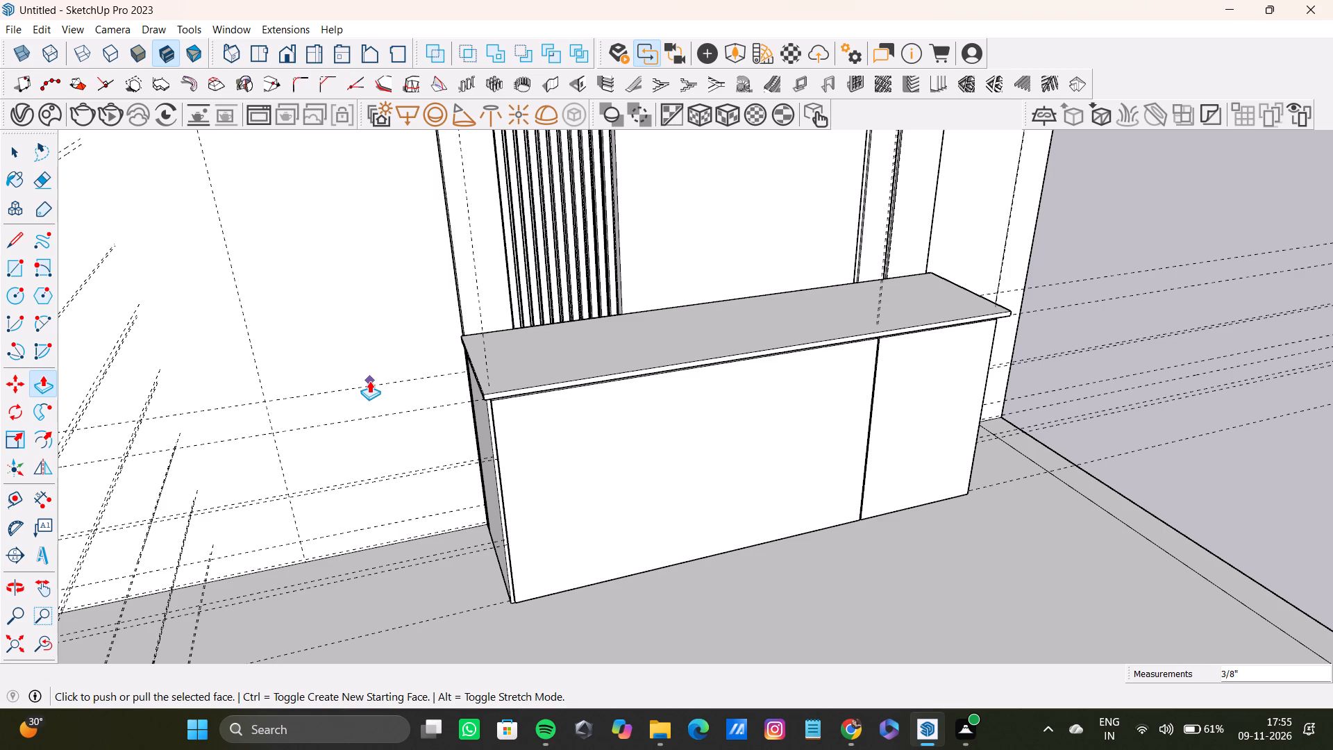
Place a horizontal guide across the bench front, offset down from the wider front panel's top edge to roughly mid-height.
scroll(363, 377, down, 12)
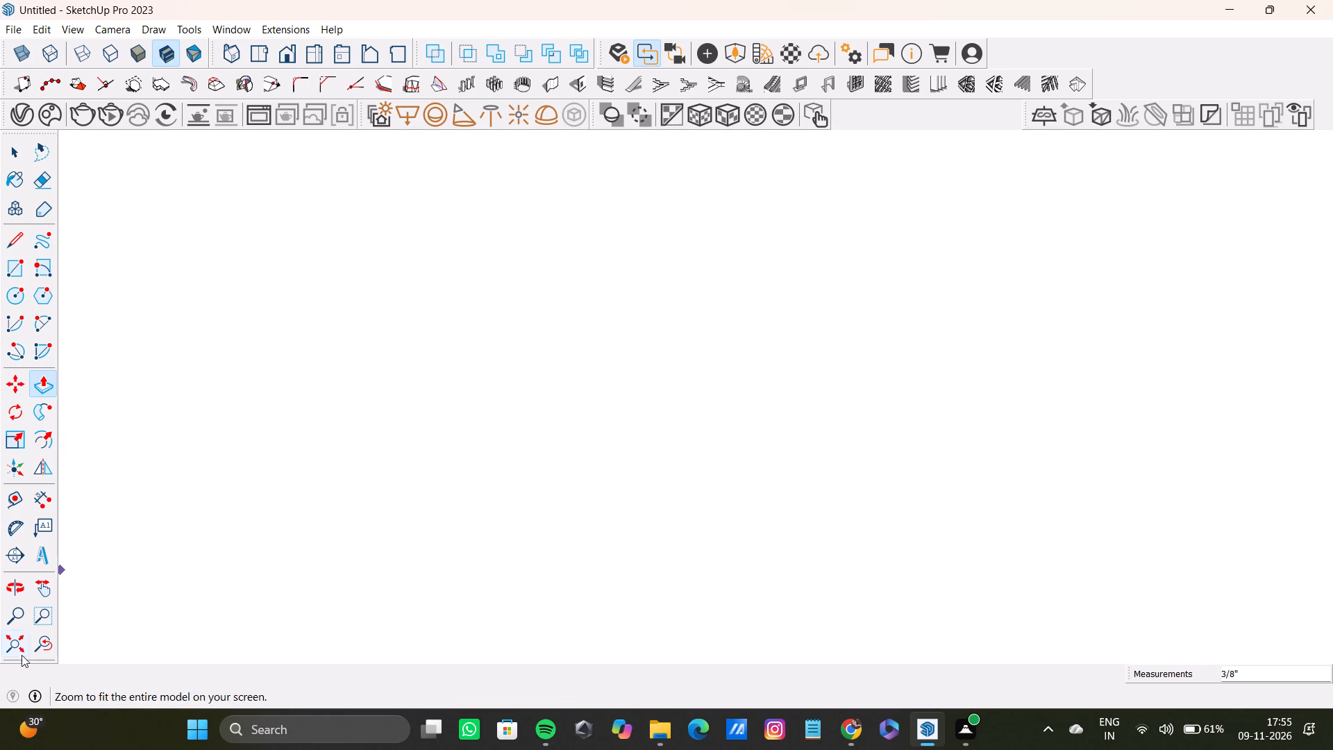
click(23, 649)
middle_drag(507, 578, 54, 486)
scroll(562, 472, up, 11)
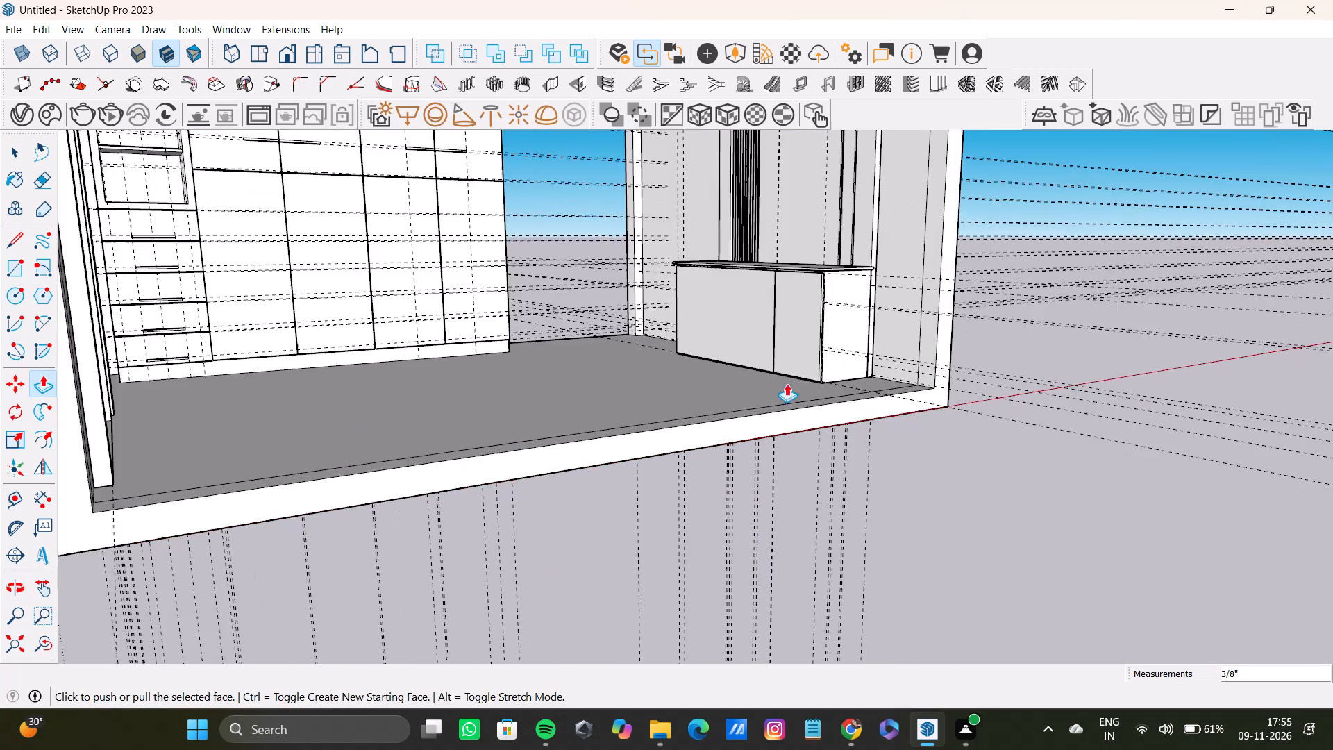
scroll(787, 383, up, 4)
shift+middle_drag(805, 329, 825, 335)
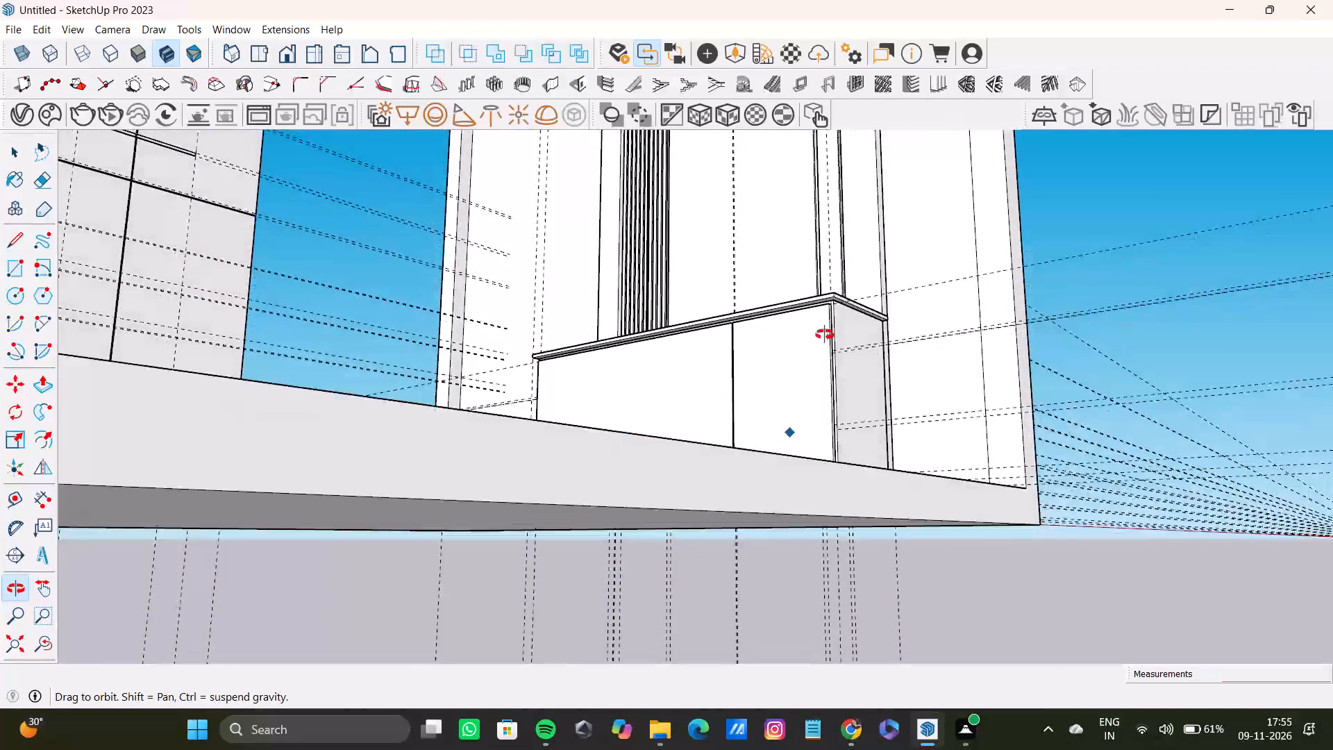
shift+middle_drag(825, 335, 737, 501)
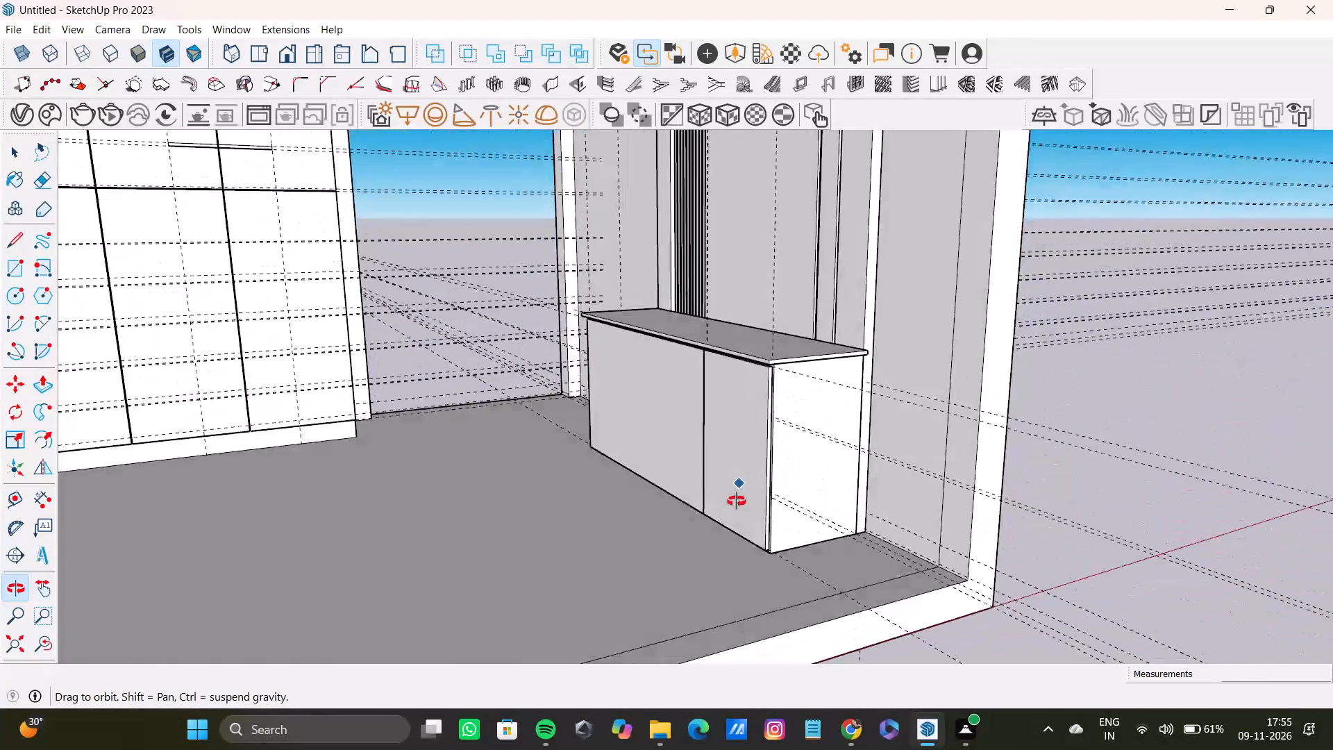
shift+middle_drag(737, 501, 850, 536)
key(t)
scroll(643, 389, up, 6)
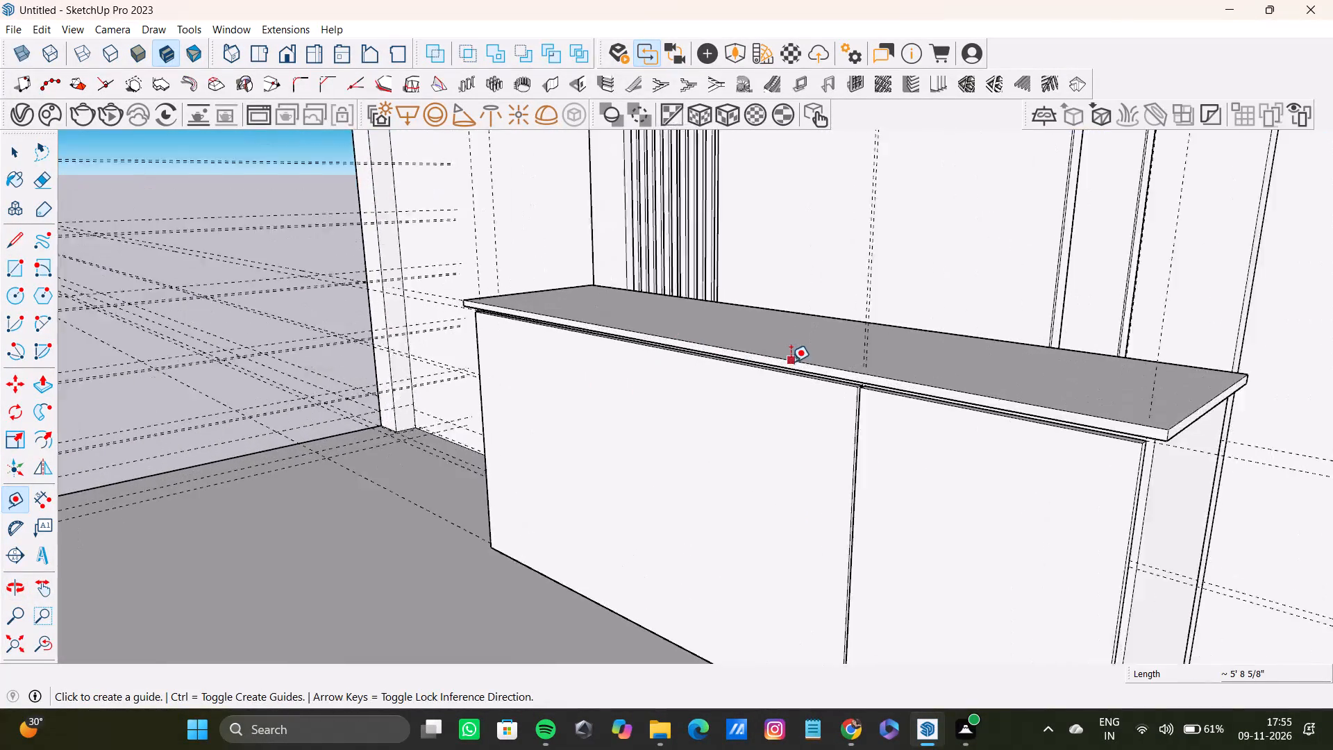
scroll(791, 362, up, 4)
middle_drag(781, 419, 793, 361)
scroll(862, 322, up, 4)
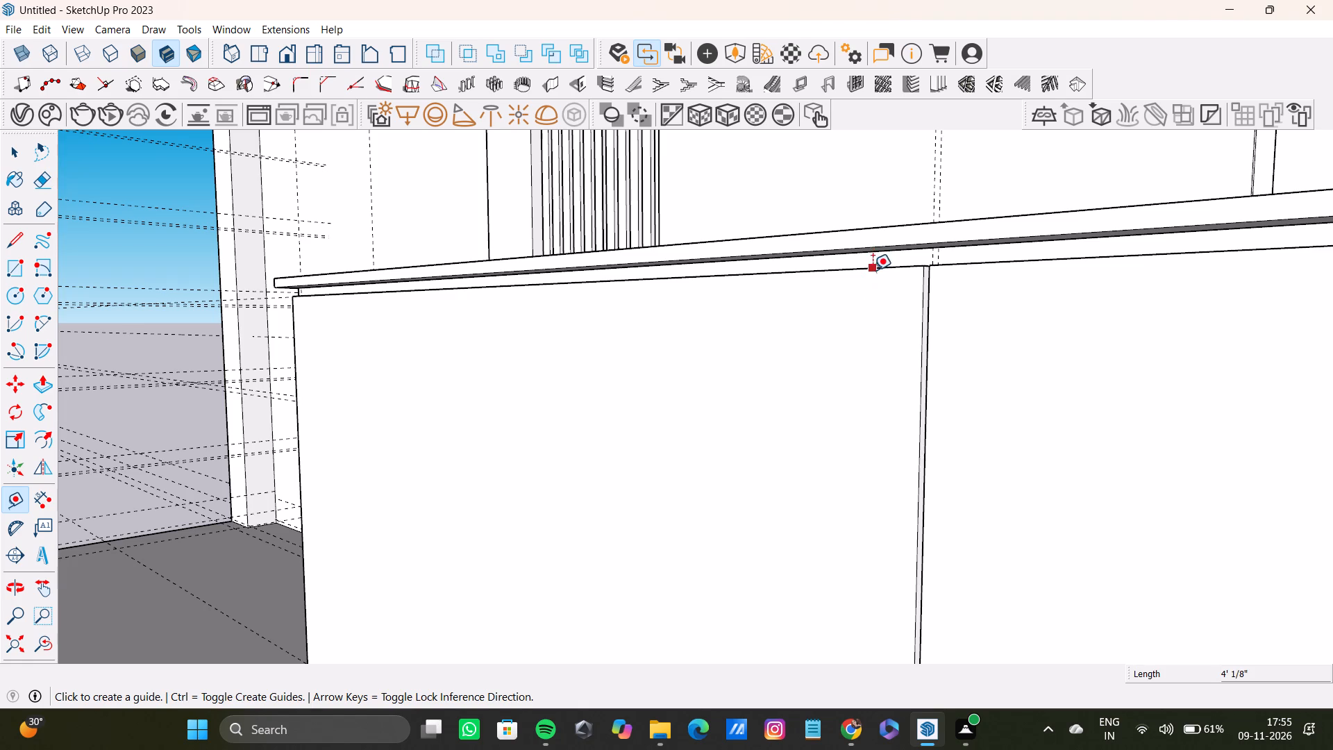
click(873, 270)
scroll(837, 410, down, 3)
shift+middle_drag(834, 432, 765, 318)
scroll(766, 335, down, 3)
middle_drag(766, 451, 730, 510)
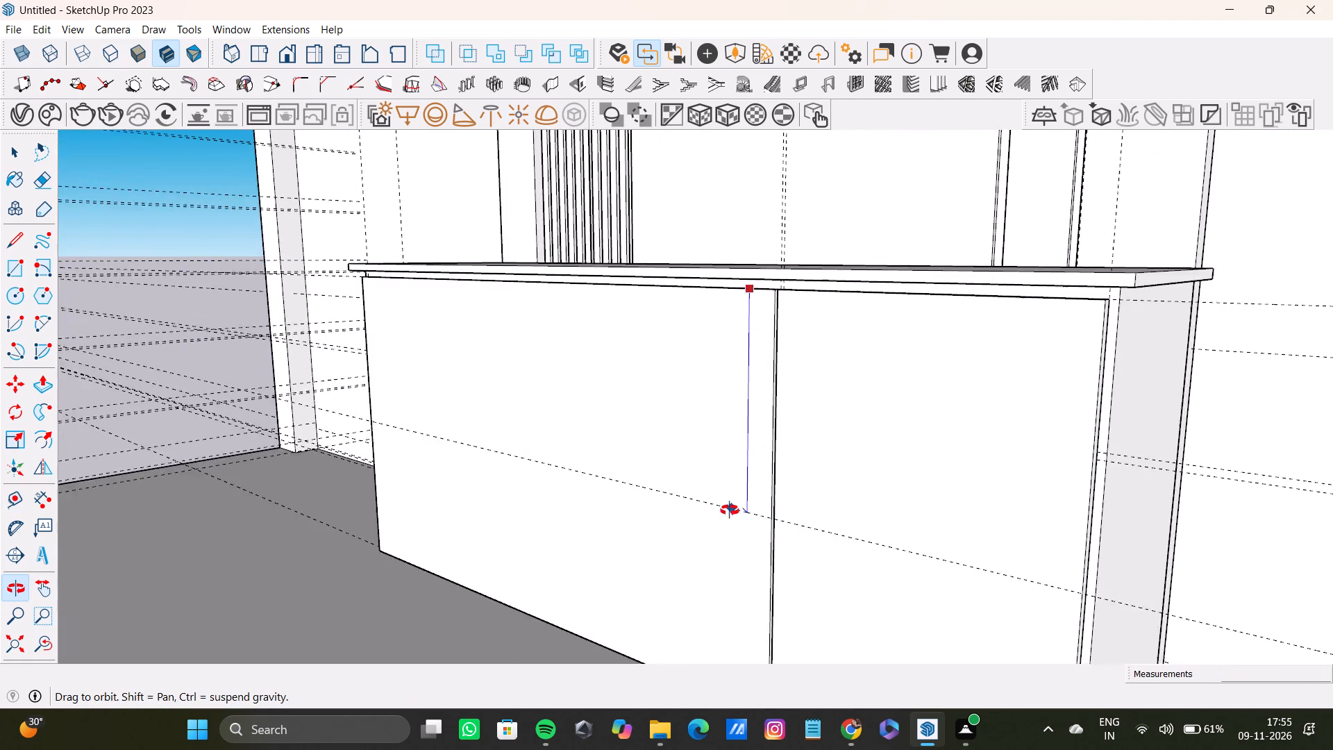
middle_drag(730, 510, 843, 480)
scroll(833, 485, up, 4)
click(832, 487)
Place a second horizontal guide about 1/2" below the mid-height guide on the bench front.
click(816, 489)
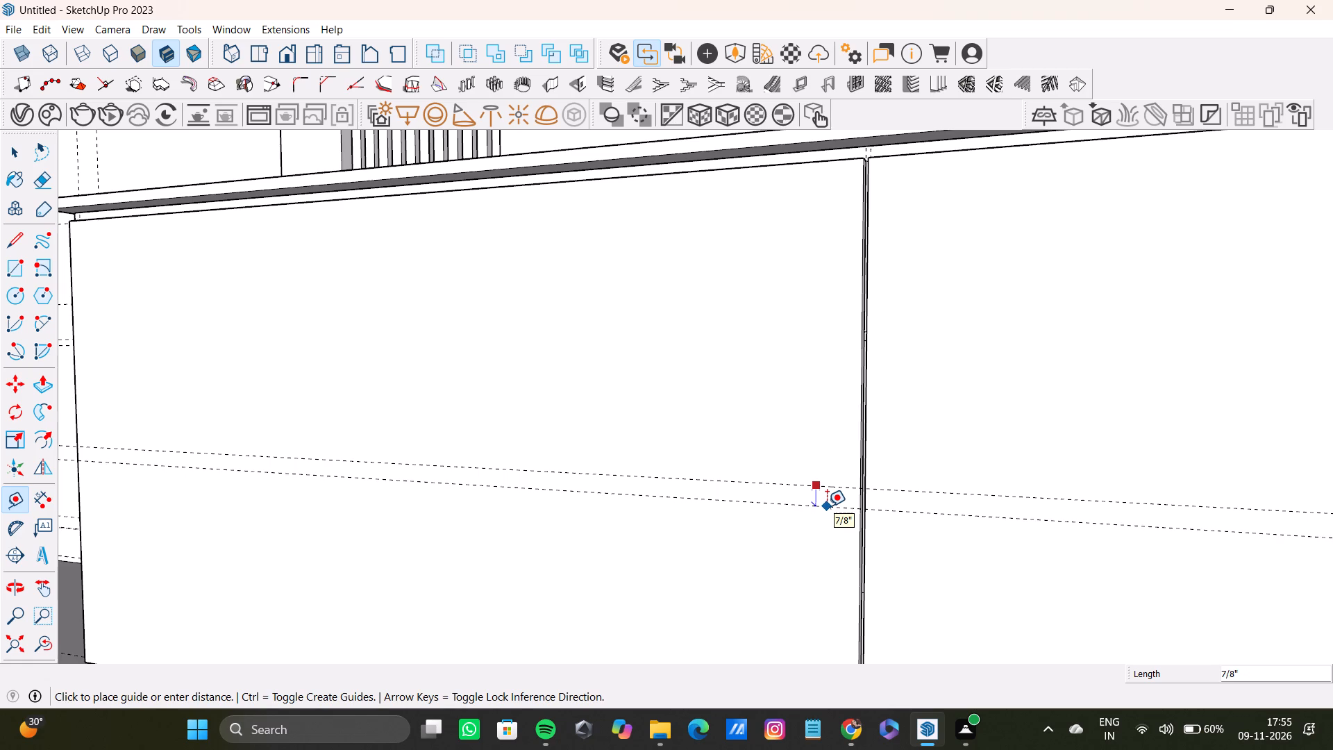
scroll(827, 506, up, 7)
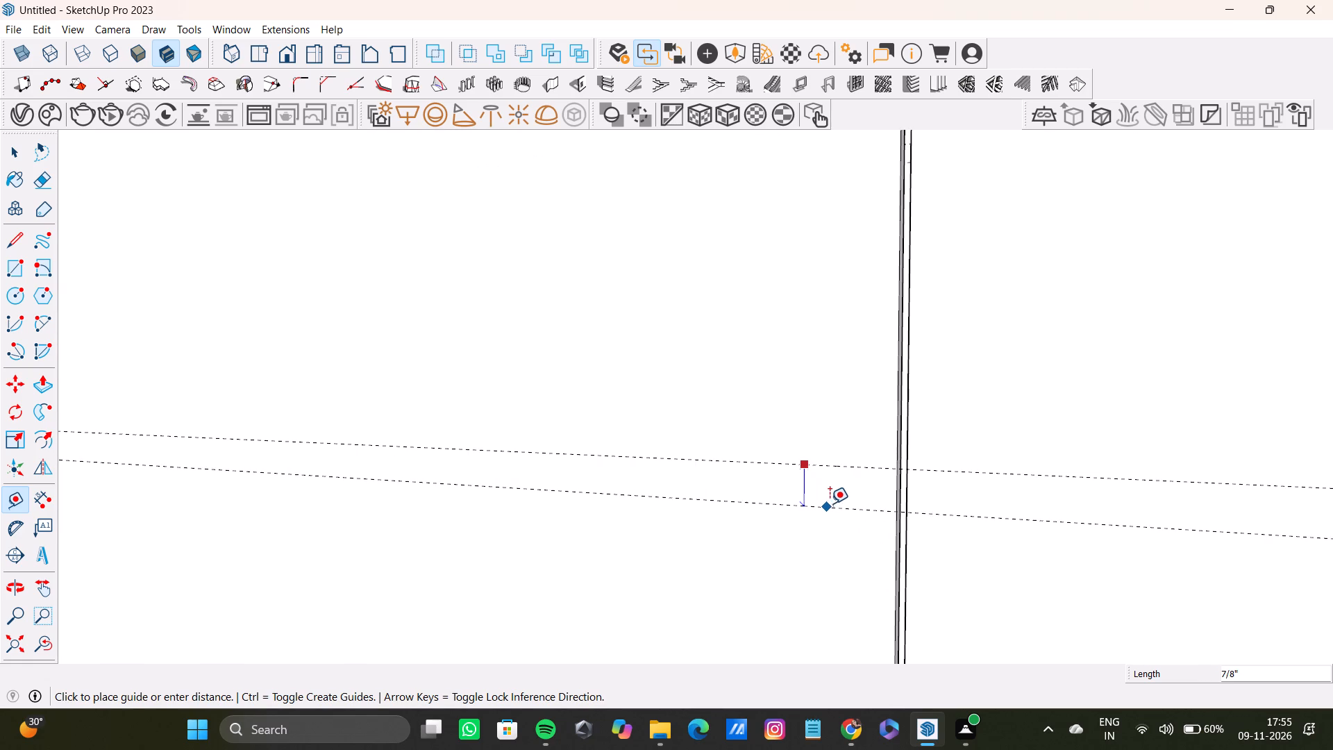
click(837, 491)
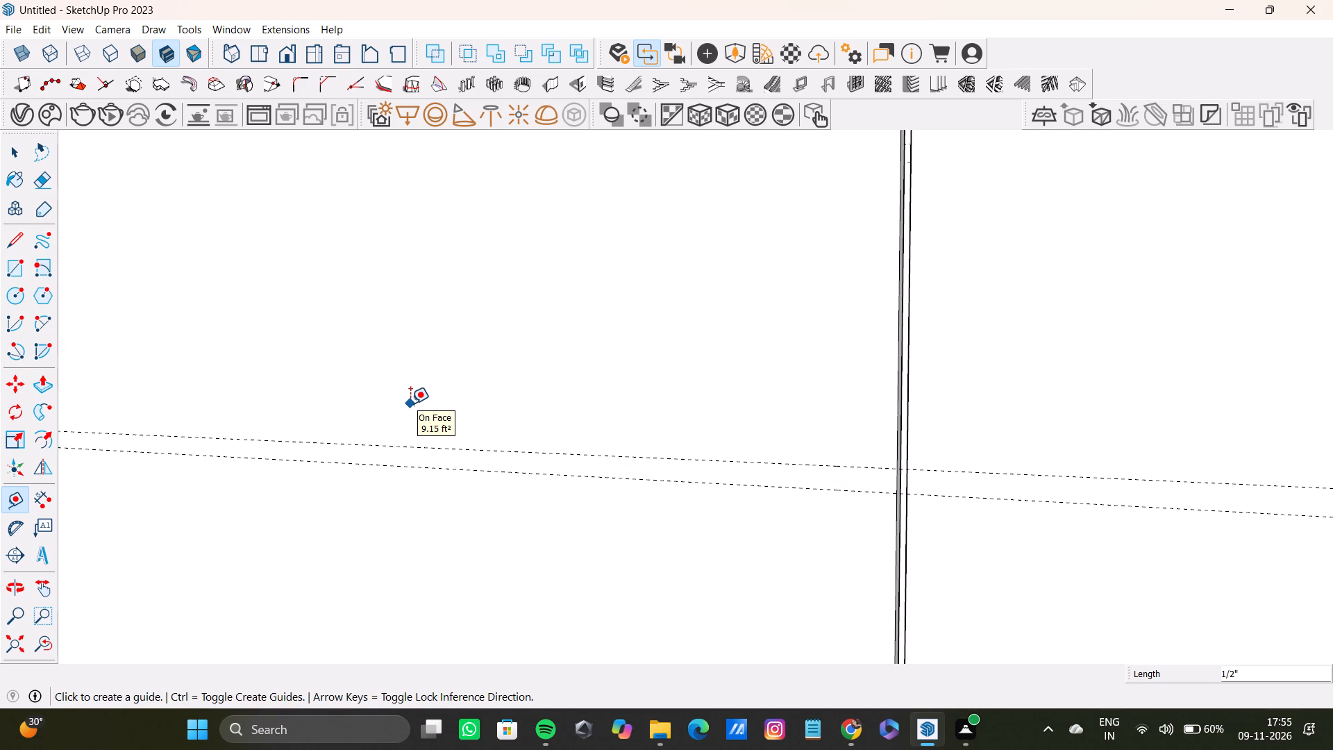
Draw a thin rectangle between the two horizontal guides on the bench front, starting where the upper guide meets the wider panel's outer edge.
scroll(410, 403, down, 4)
shift+middle_drag(411, 404, 646, 415)
scroll(633, 421, down, 8)
middle_drag(621, 426, 620, 436)
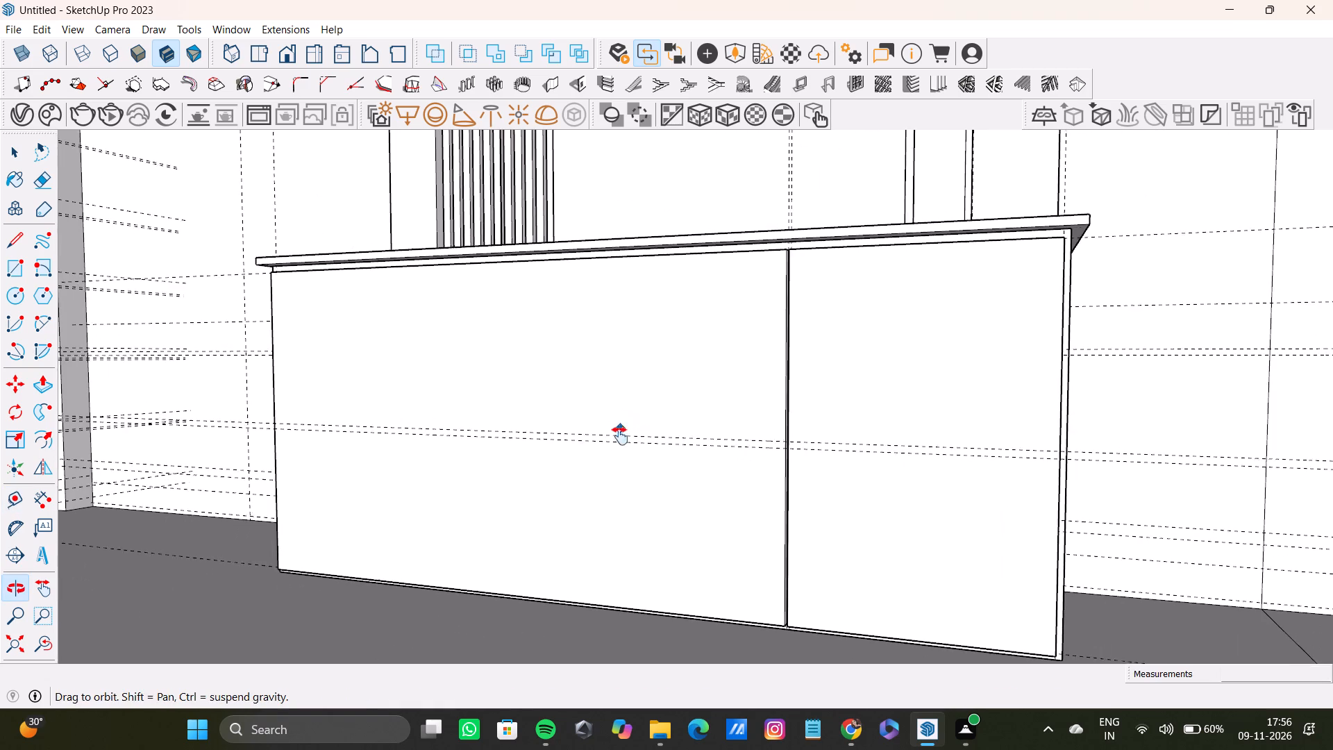
middle_drag(620, 436, 620, 438)
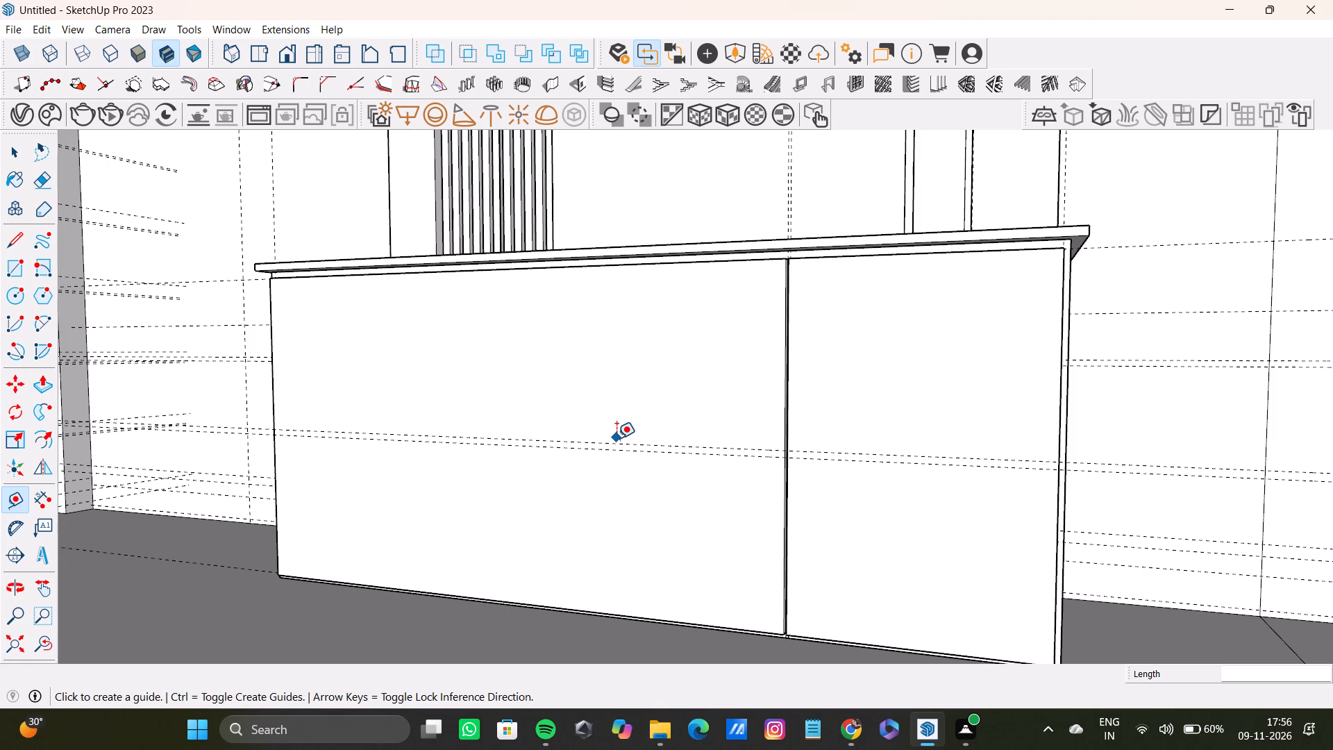
scroll(590, 444, down, 5)
scroll(590, 452, down, 17)
middle_drag(507, 506, 501, 542)
scroll(430, 515, up, 6)
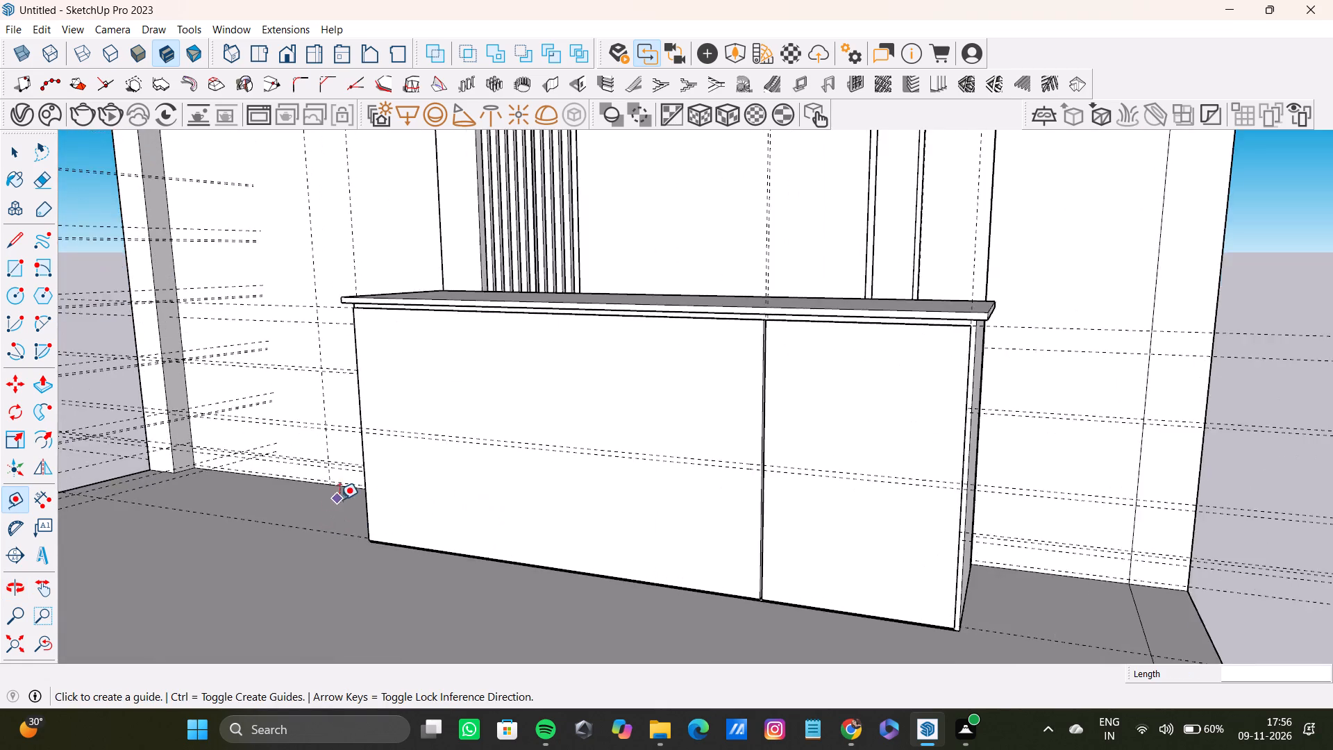
scroll(339, 499, up, 2)
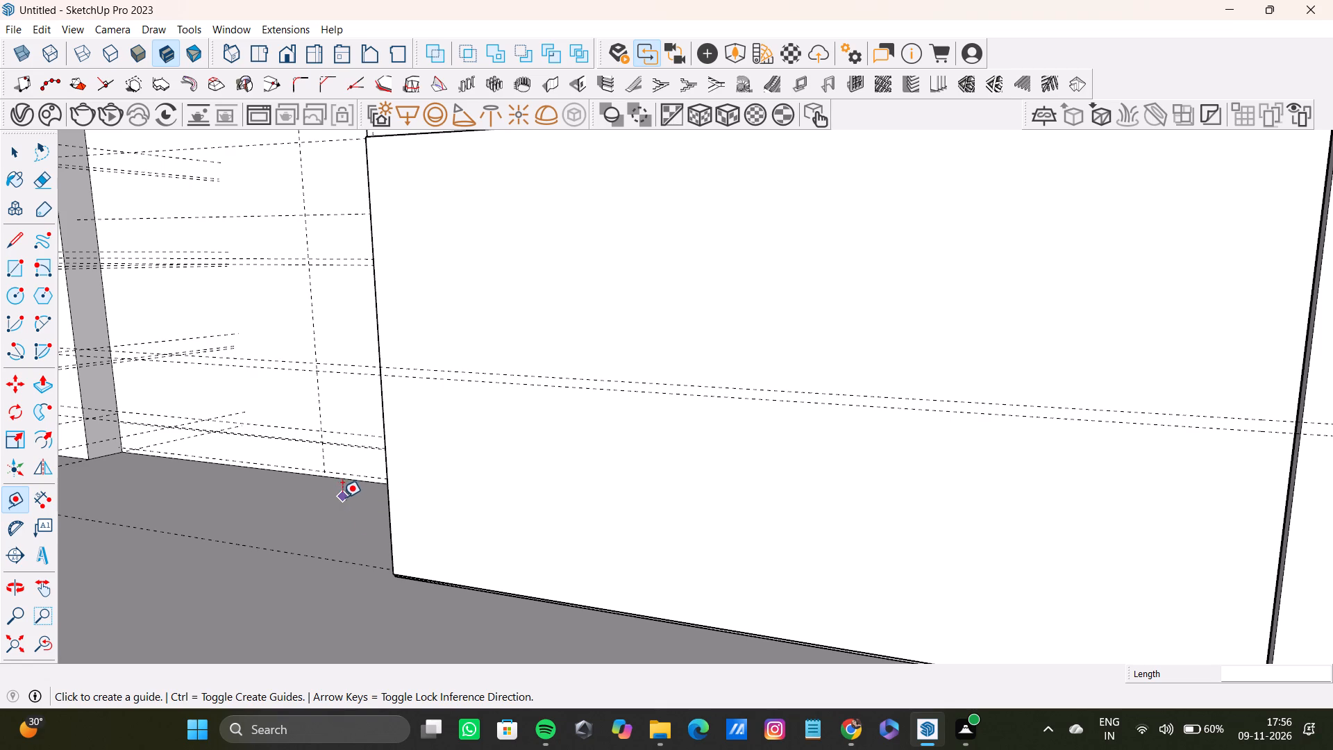
key(r)
scroll(422, 397, up, 11)
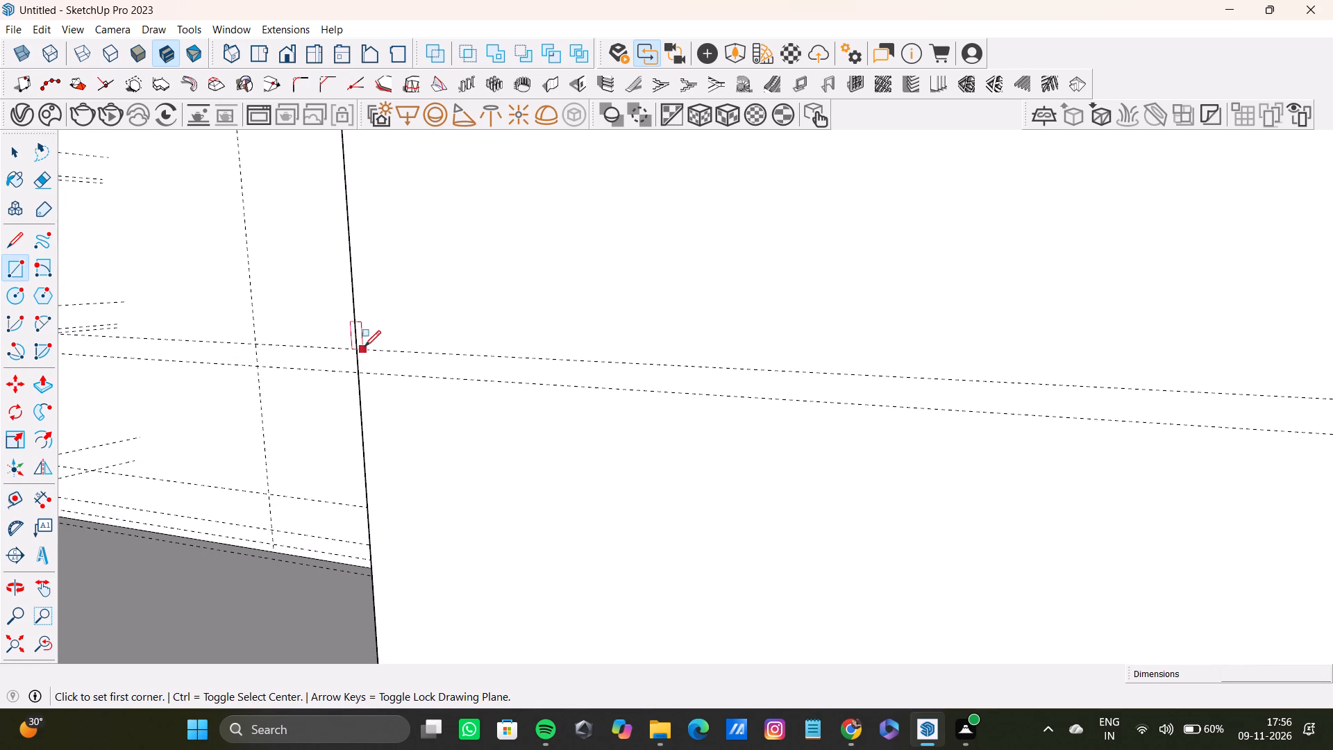
click(356, 348)
scroll(749, 430, down, 6)
shift+middle_drag(753, 426, 428, 386)
scroll(819, 385, down, 4)
shift+middle_drag(819, 388, 381, 354)
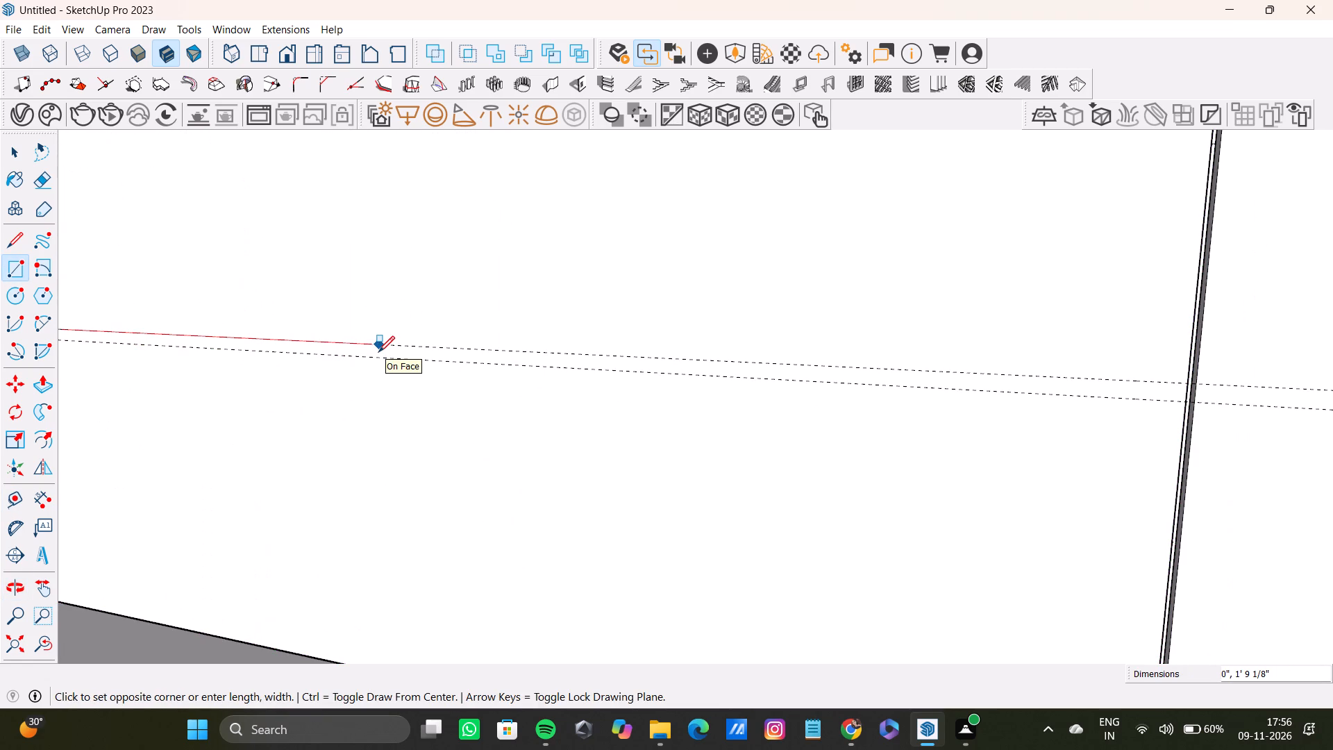
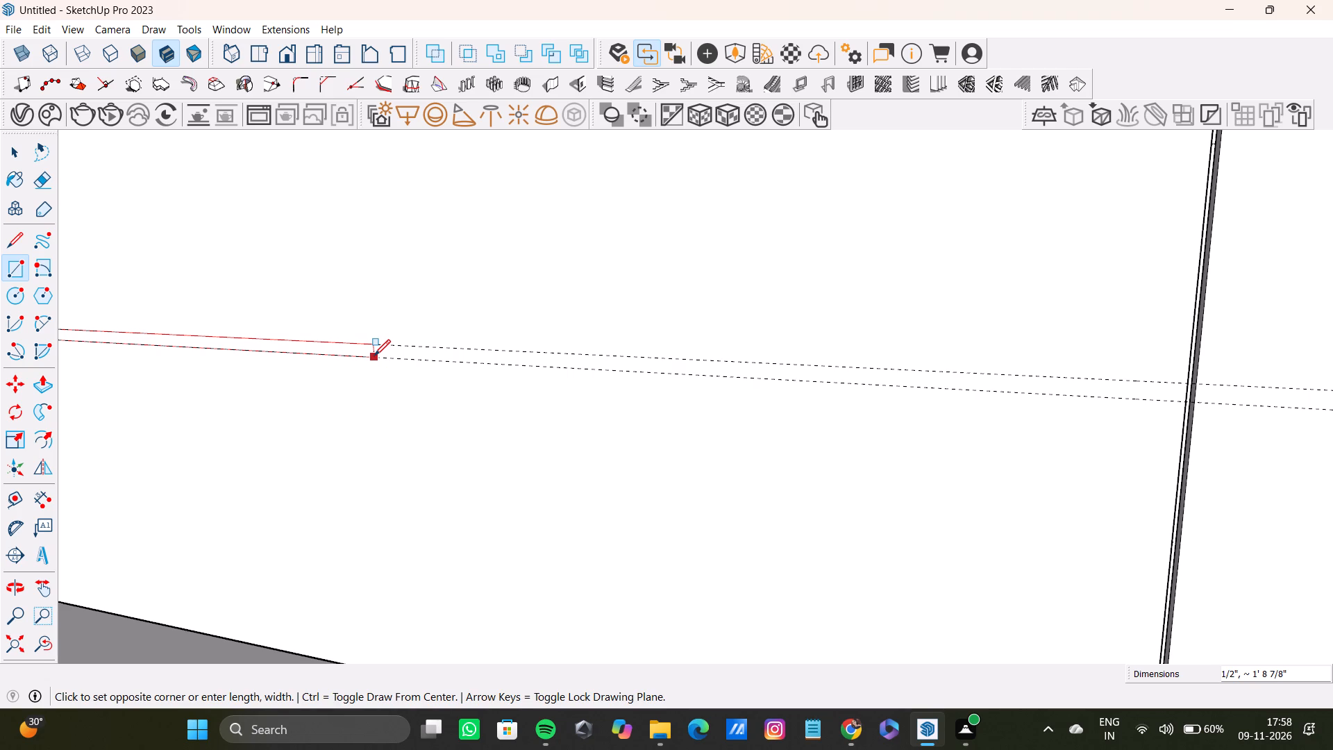
Finish the 1/2" high rectangle across the wider bench front panel, ending where the lower guide meets the vertical groove.
scroll(397, 365, down, 8)
middle_drag(396, 369, 403, 416)
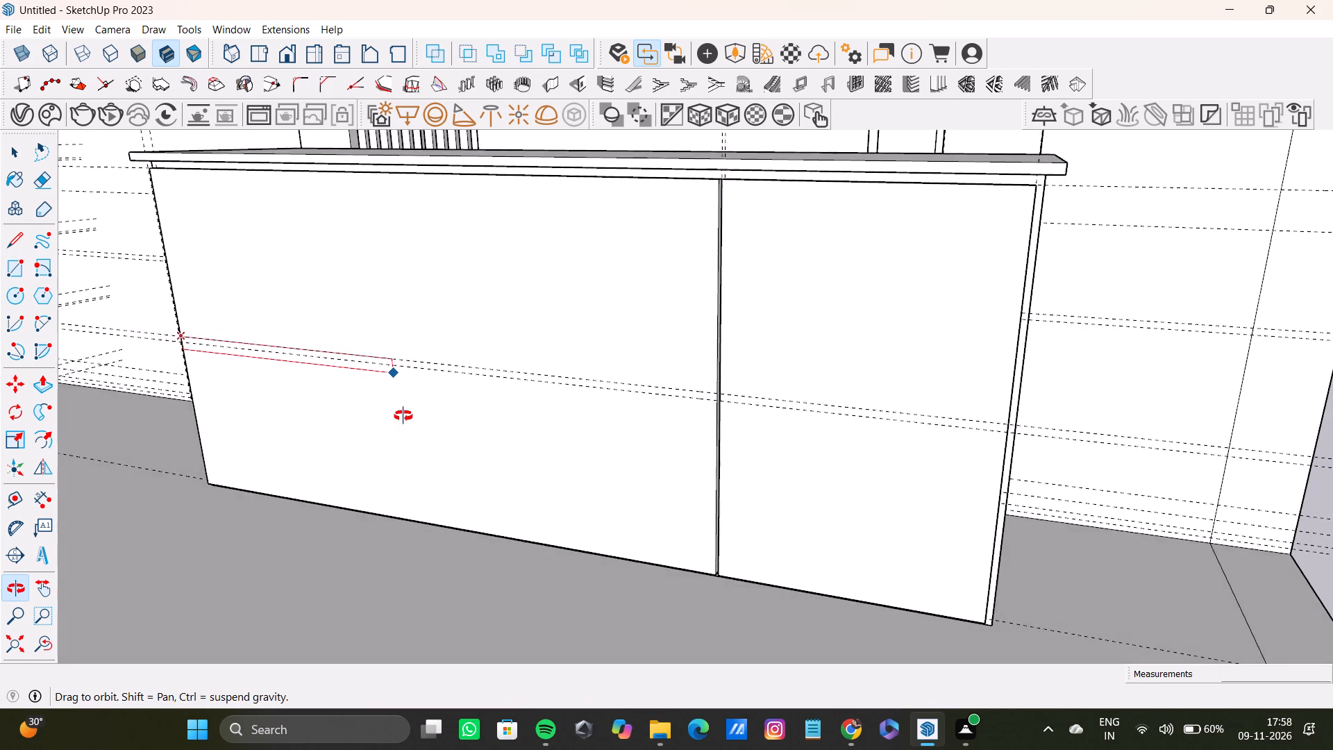
middle_drag(403, 416, 460, 458)
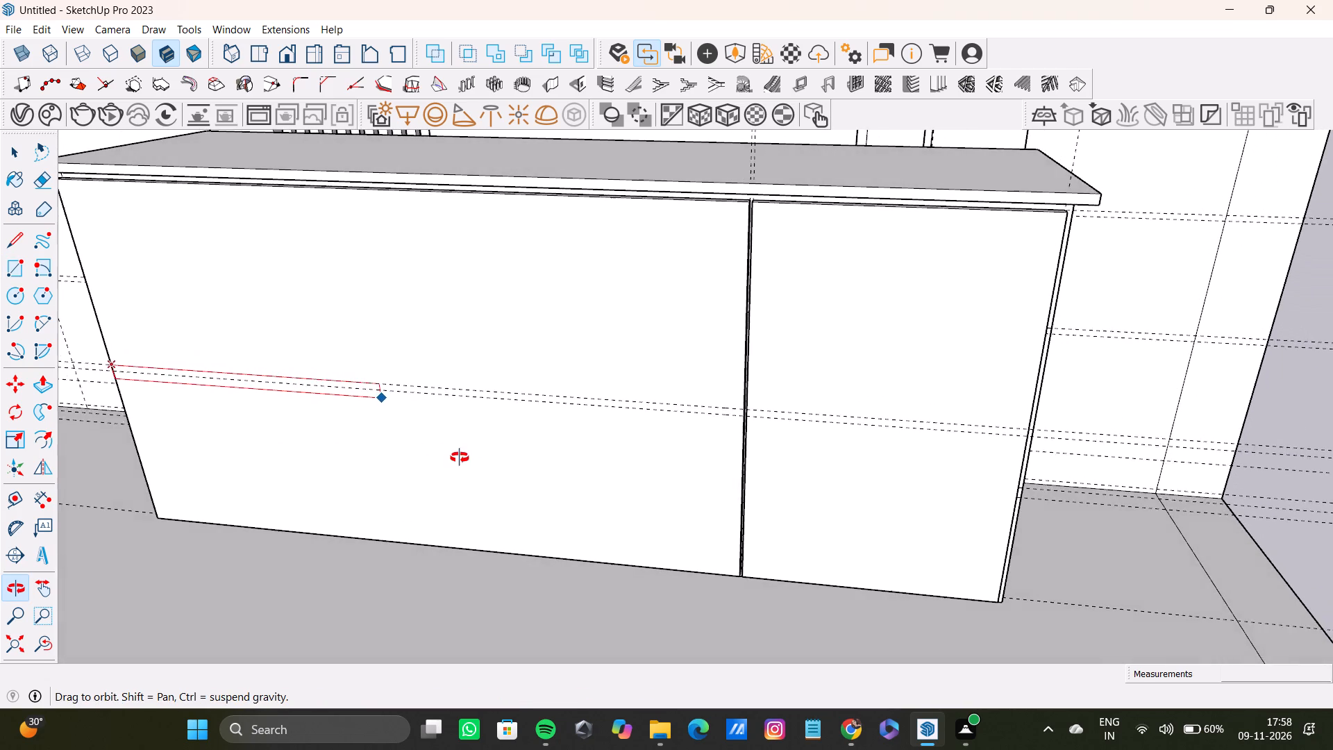
middle_drag(460, 458, 412, 455)
scroll(676, 414, up, 2)
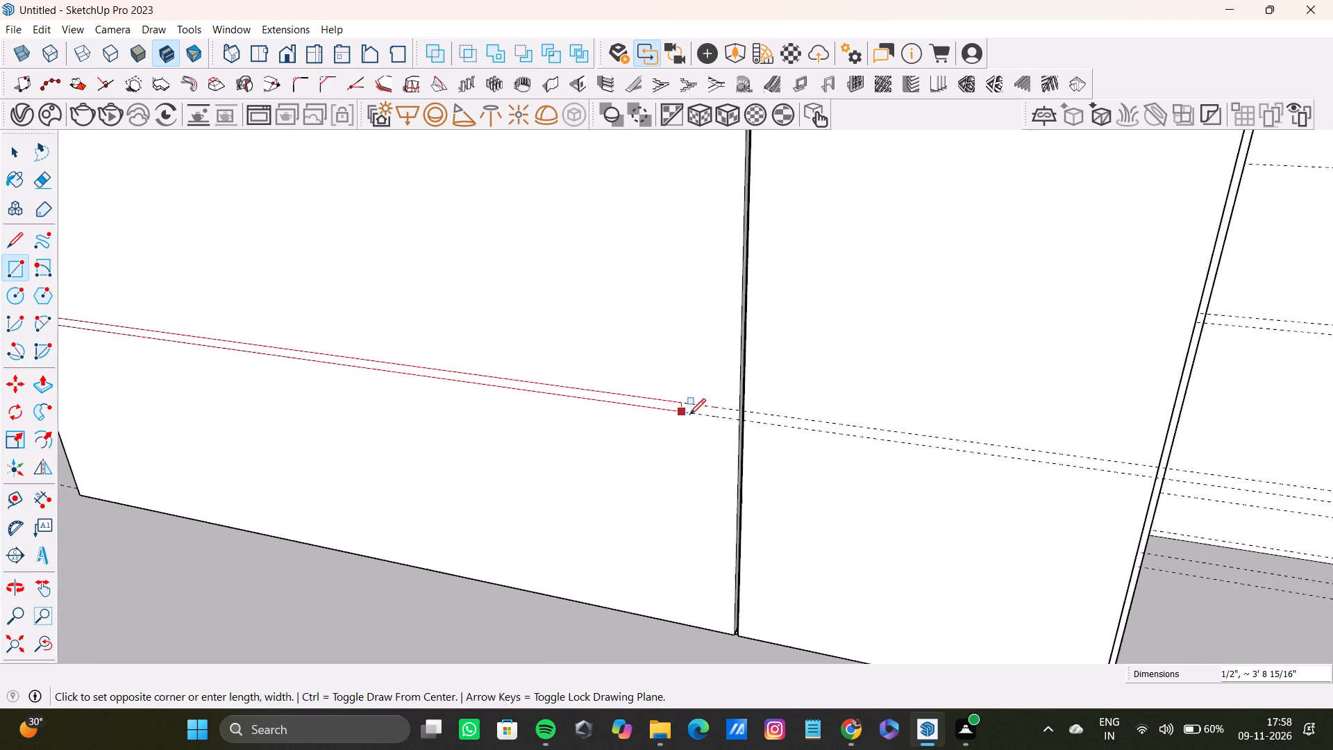
scroll(689, 415, up, 4)
click(748, 418)
Draw a matching thin rectangle between the guides on the narrower front panel, from the vertical groove to the panel's outer edge, about 1' 6" long.
scroll(529, 412, down, 4)
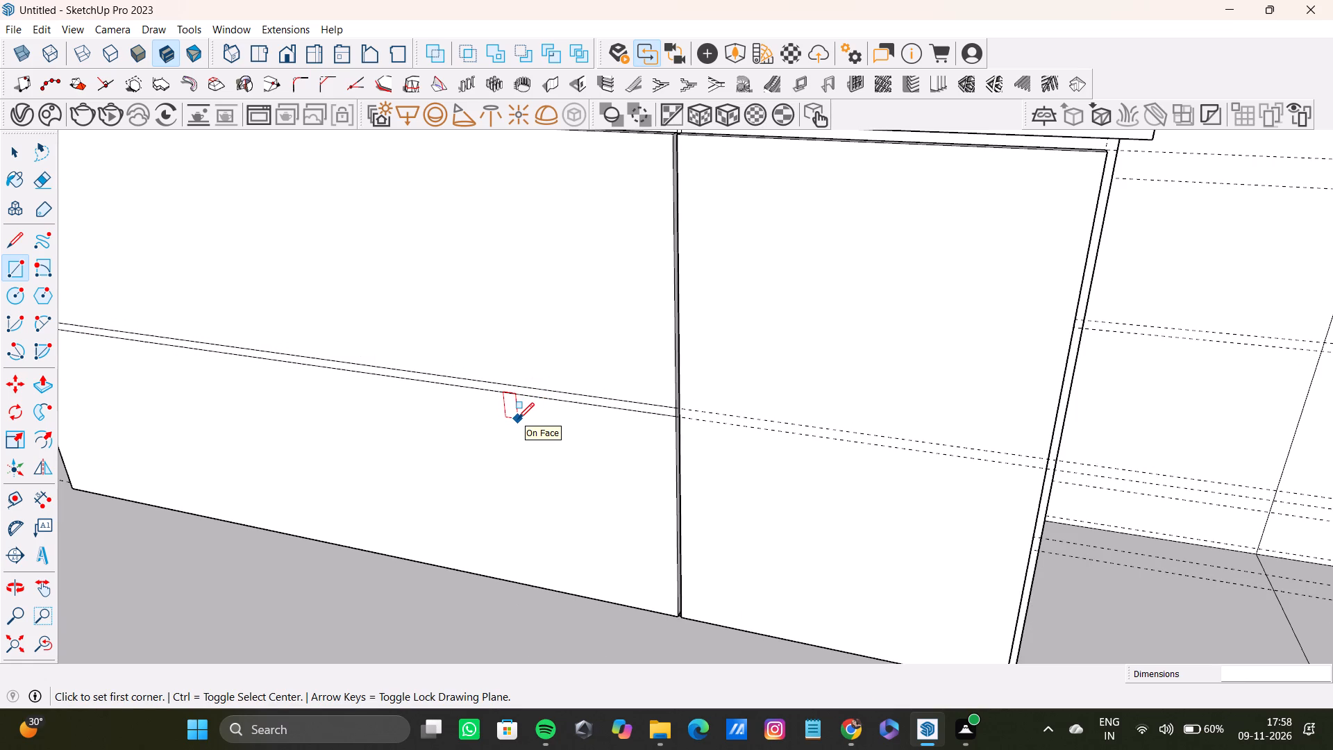
scroll(523, 408, down, 7)
middle_drag(581, 431, 579, 451)
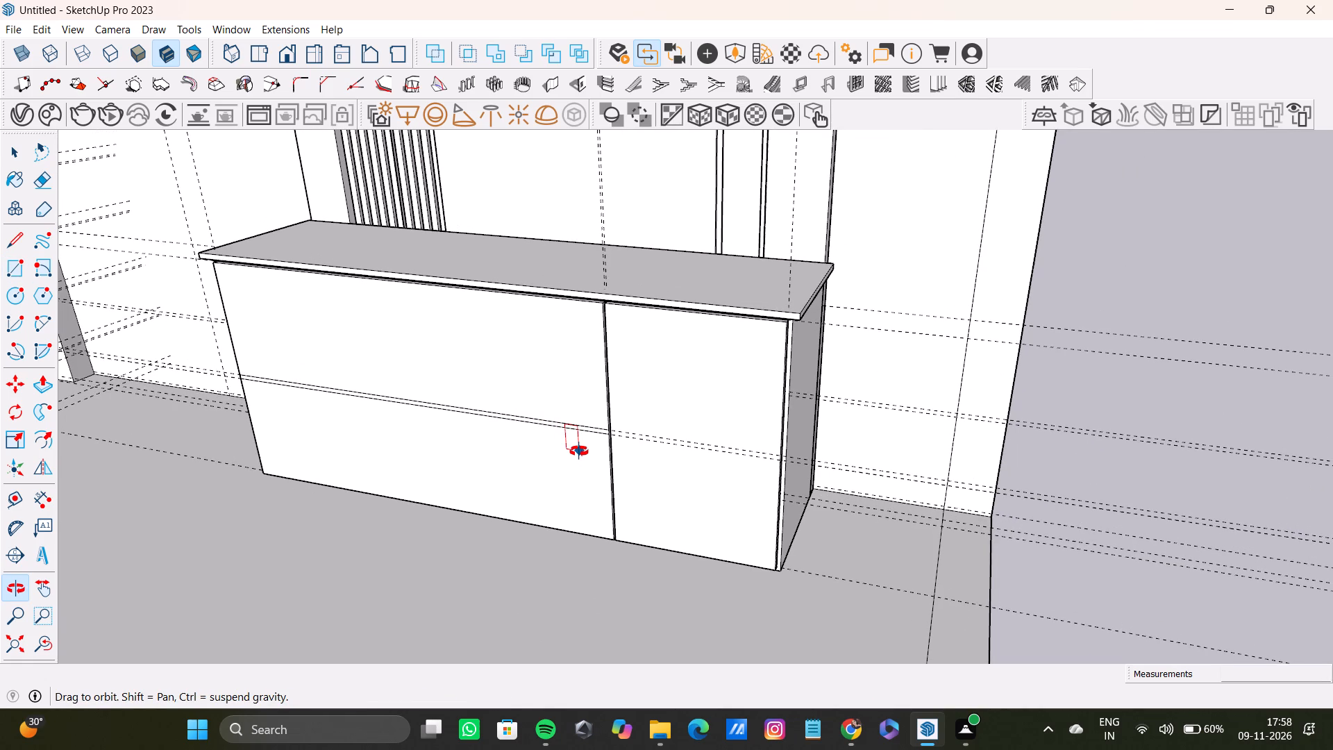
middle_drag(579, 451, 582, 451)
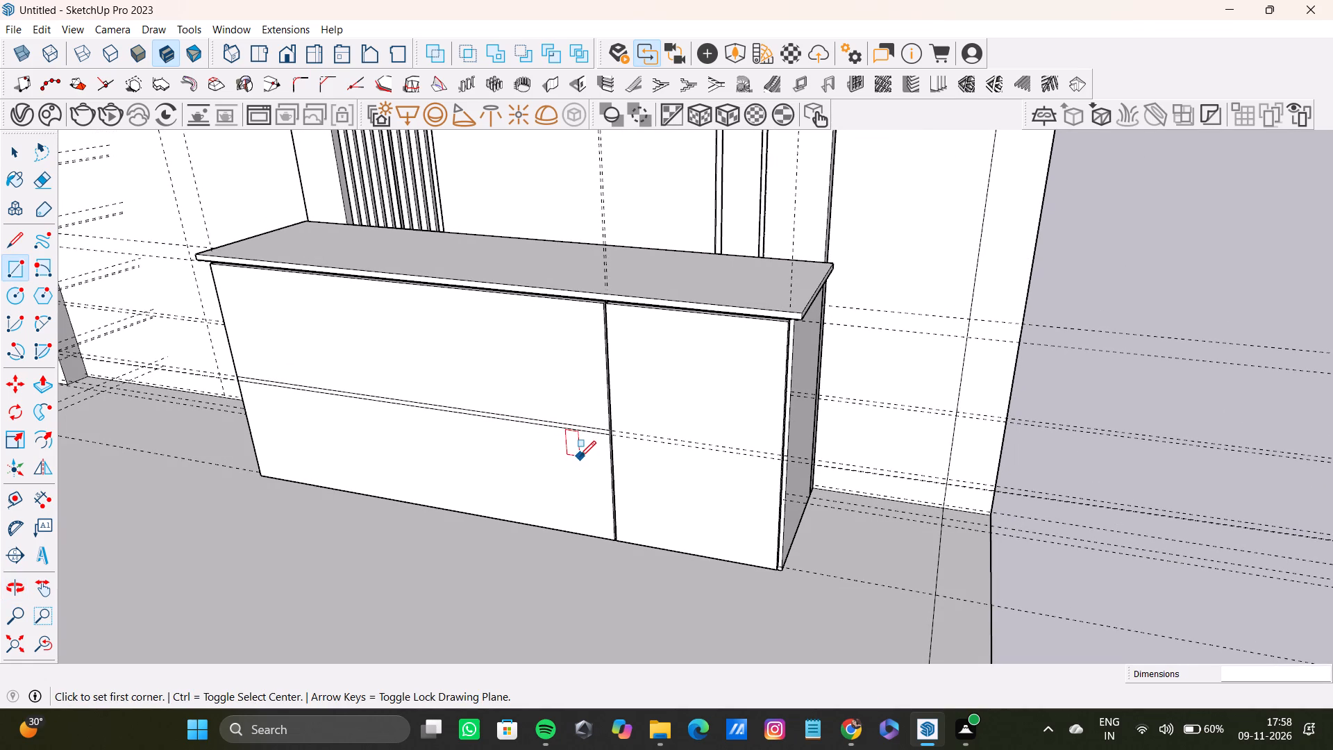
scroll(661, 403, up, 4)
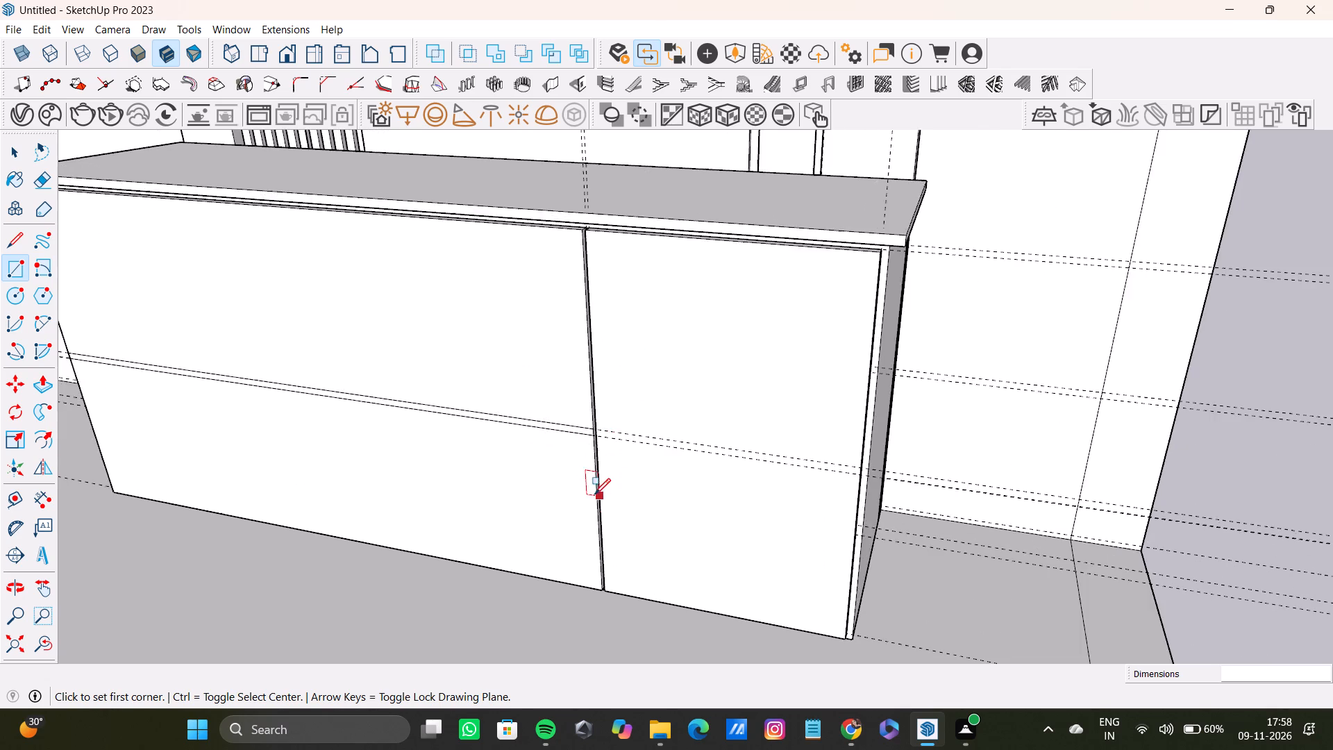
scroll(594, 494, up, 15)
click(586, 386)
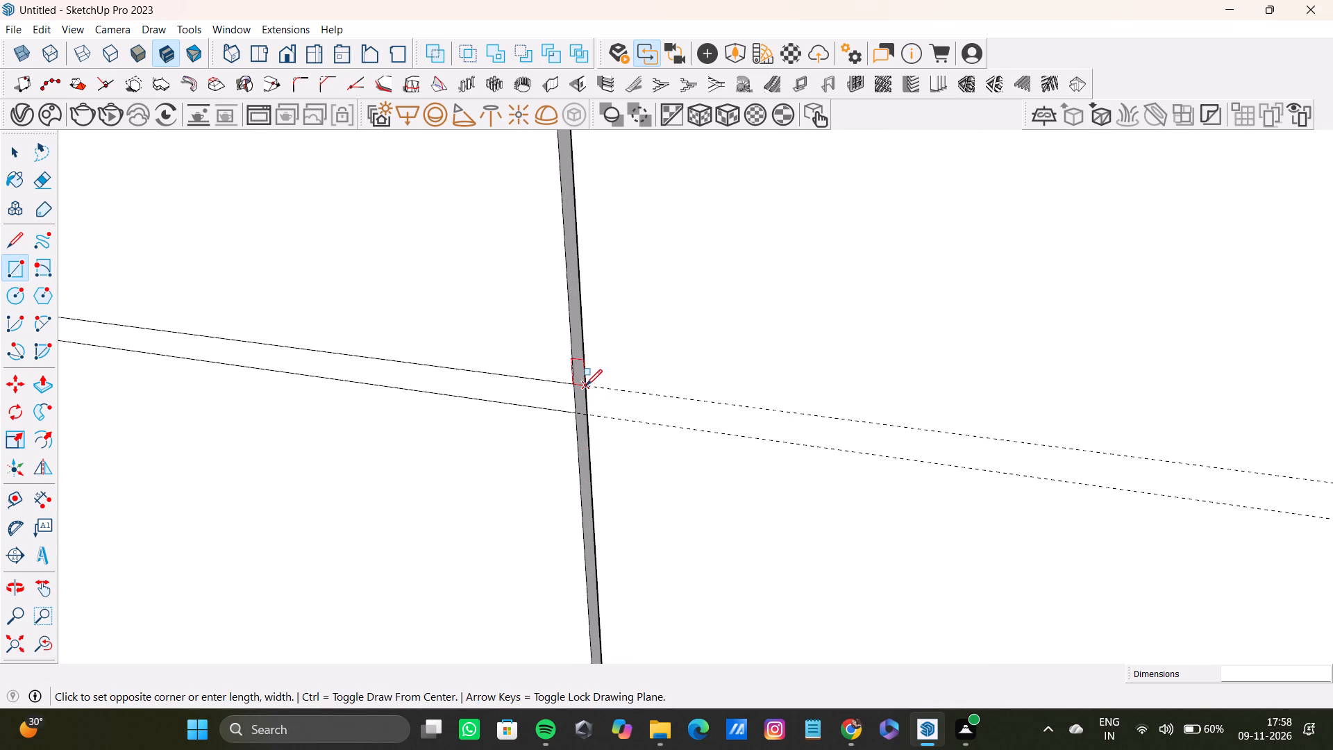
scroll(1059, 530, down, 7)
shift+middle_drag(1068, 509, 869, 482)
scroll(1170, 513, up, 1)
scroll(1170, 513, down, 3)
shift+middle_drag(1170, 513, 691, 417)
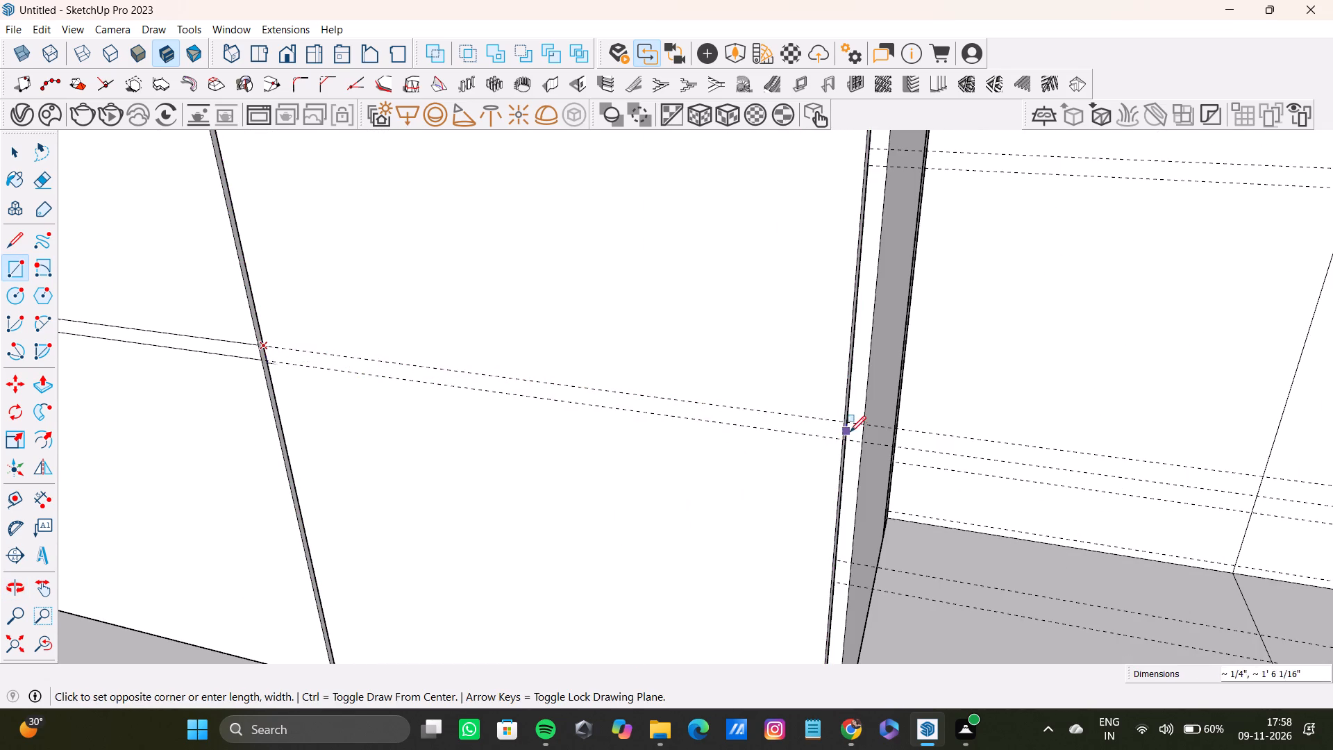
click(839, 442)
Push the thin strip on the wider front panel inward 5/8" to form the horizontal groove.
scroll(768, 439, down, 12)
shift+scroll(728, 442, up, 1)
shift+middle_drag(728, 442, 889, 460)
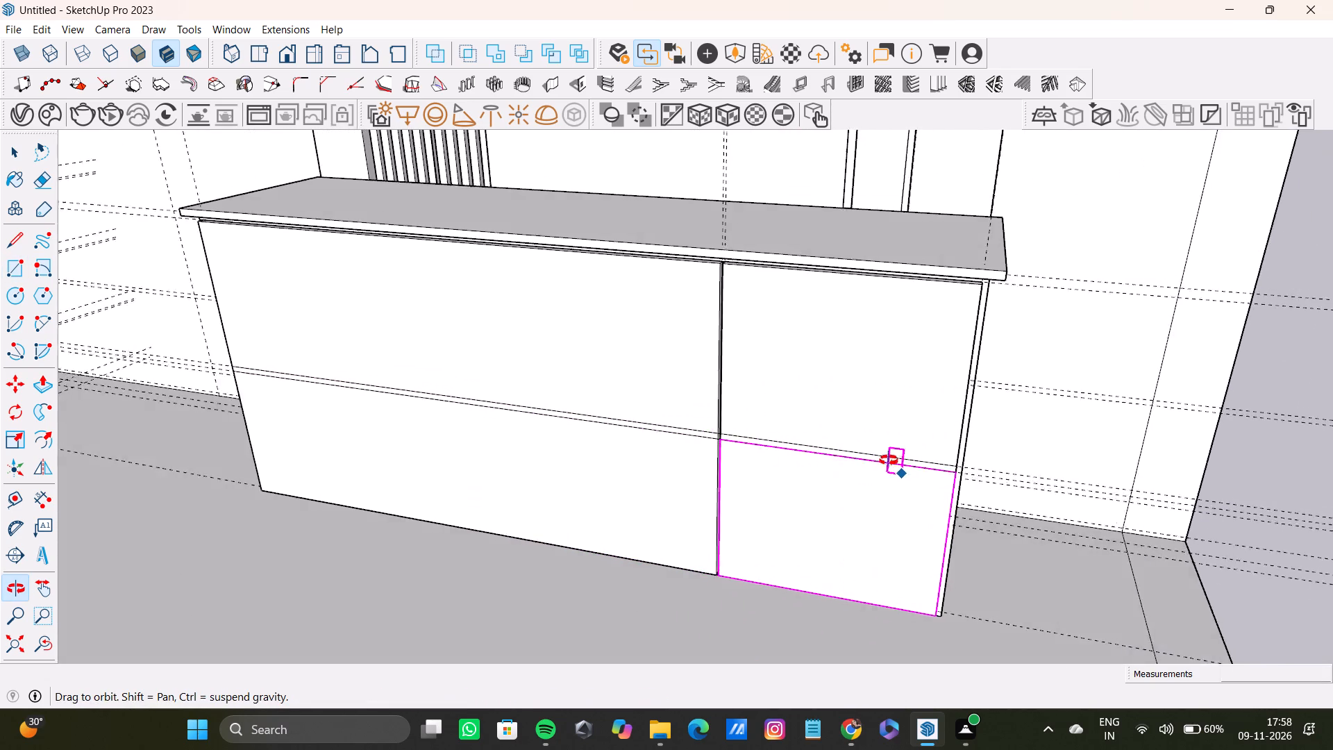
shift+middle_drag(889, 460, 889, 425)
scroll(655, 390, up, 8)
key(space)
middle_drag(722, 447, 652, 447)
scroll(665, 450, up, 4)
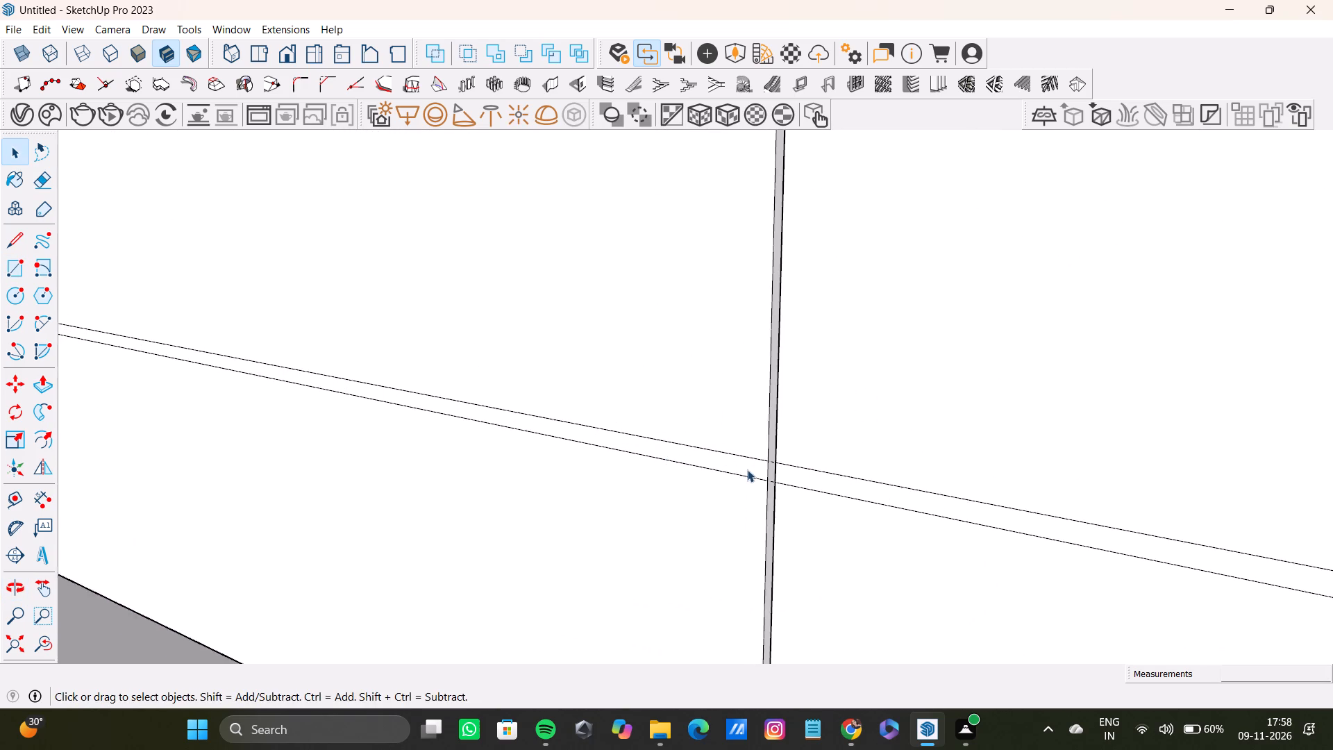
scroll(747, 469, up, 2)
click(752, 469)
key(p)
drag(744, 474, 771, 469)
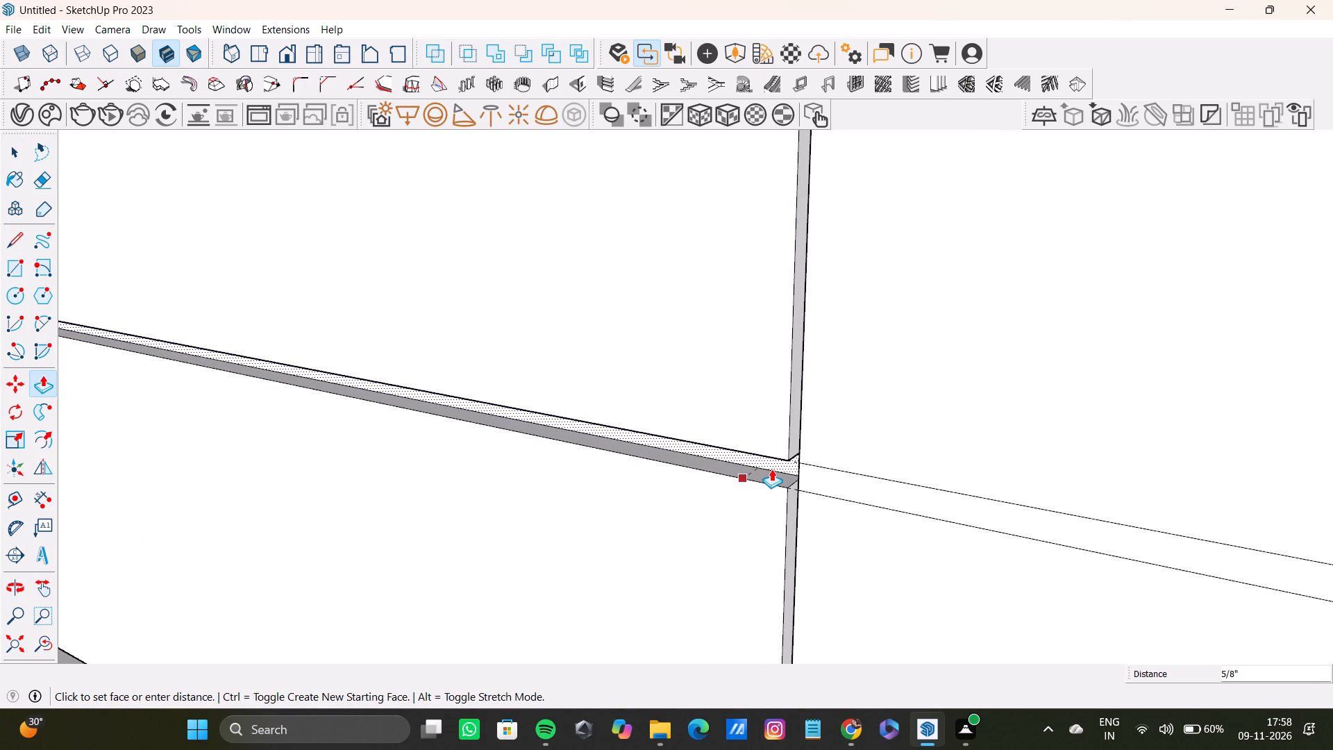
drag(771, 469, 776, 473)
Pull the wider panel's recessed groove face back outward 7/16" to make the groove shallower.
scroll(768, 474, down, 3)
scroll(766, 474, up, 1)
middle_drag(766, 474, 838, 485)
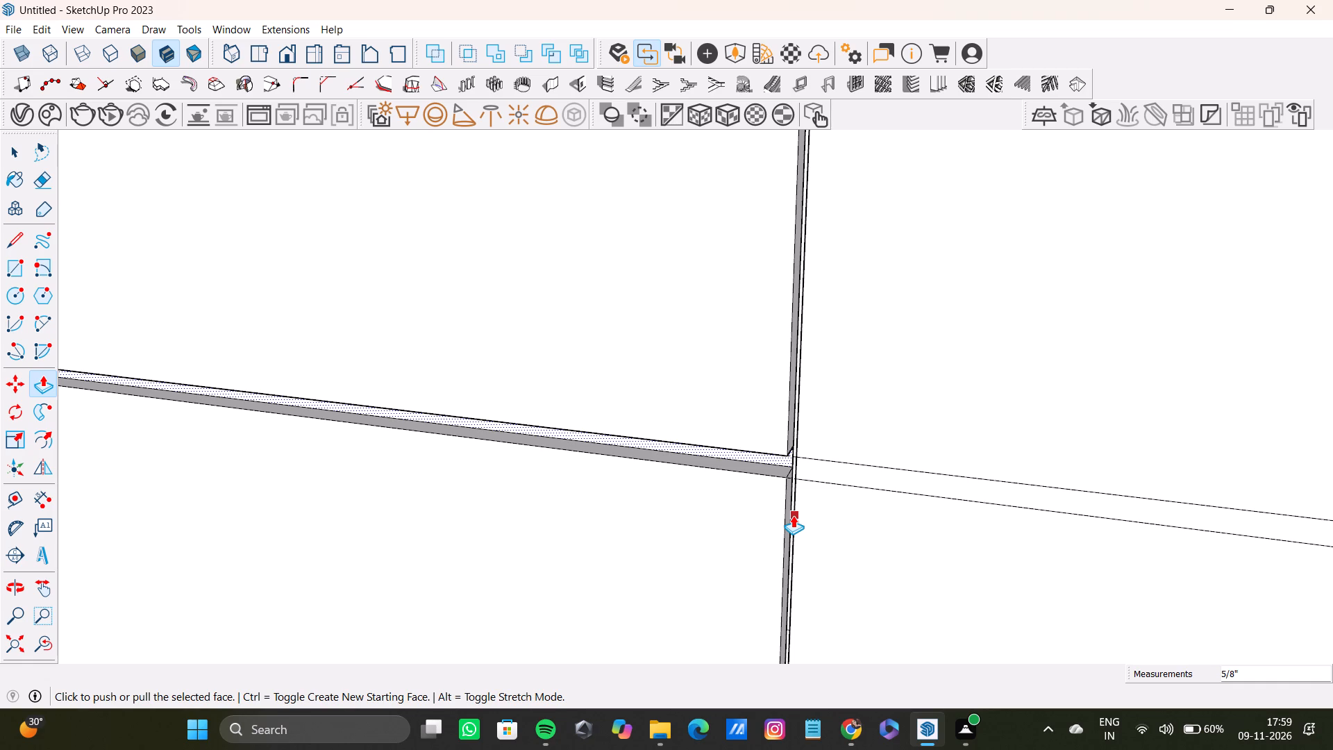
scroll(612, 481, down, 19)
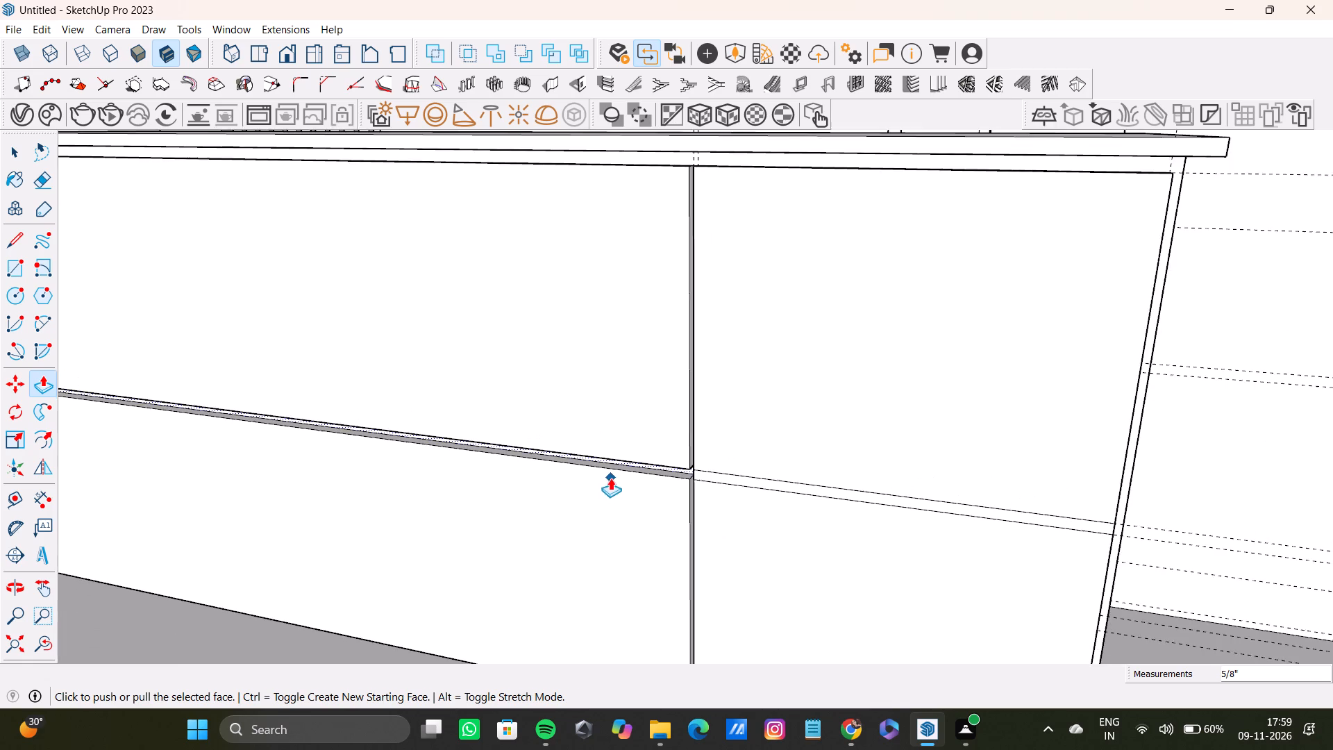
middle_drag(610, 478, 668, 575)
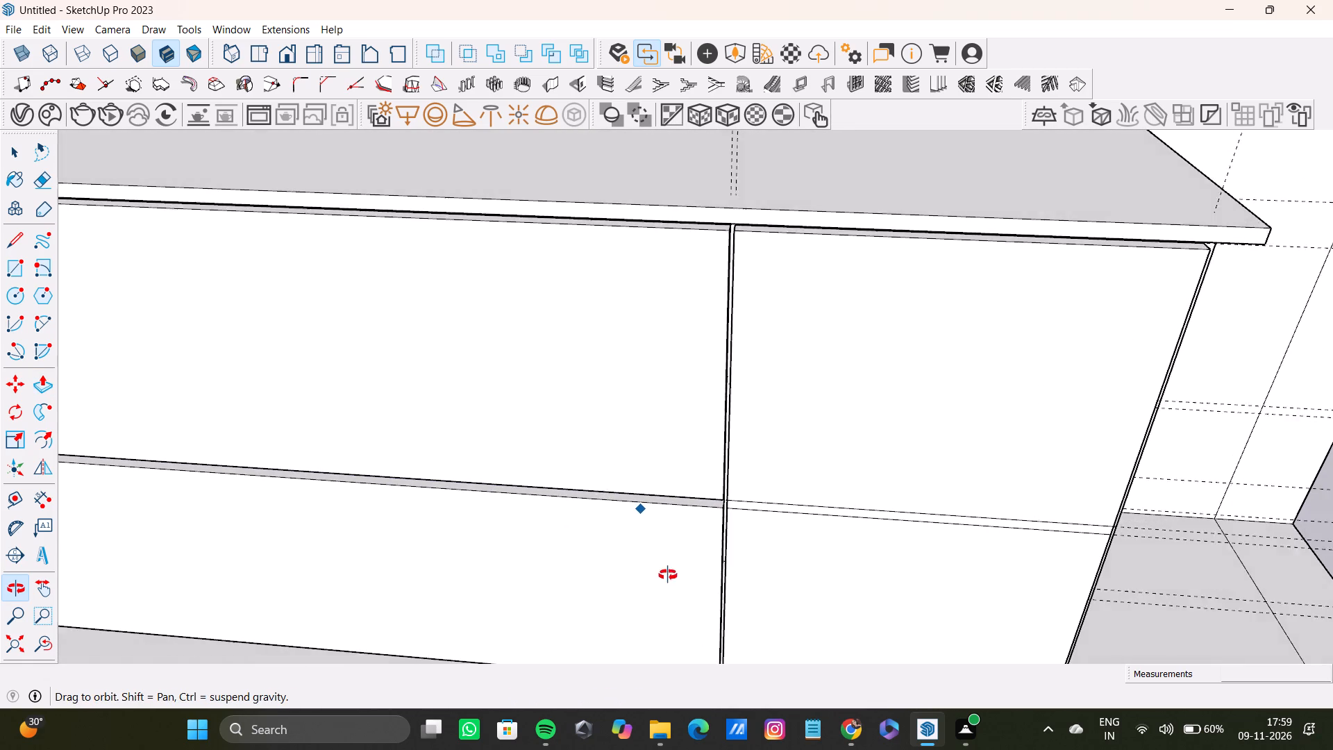
middle_drag(668, 575, 652, 568)
scroll(698, 511, up, 6)
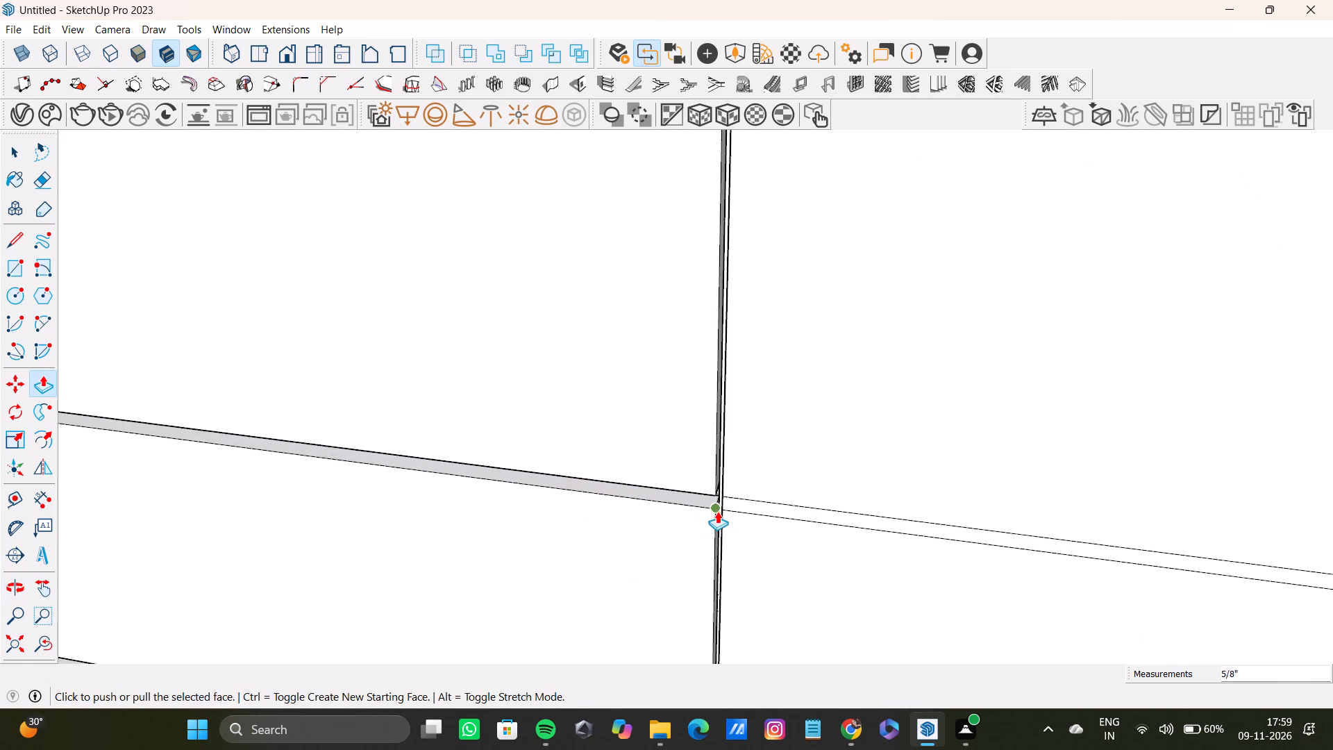
scroll(717, 511, up, 13)
middle_drag(677, 475, 732, 460)
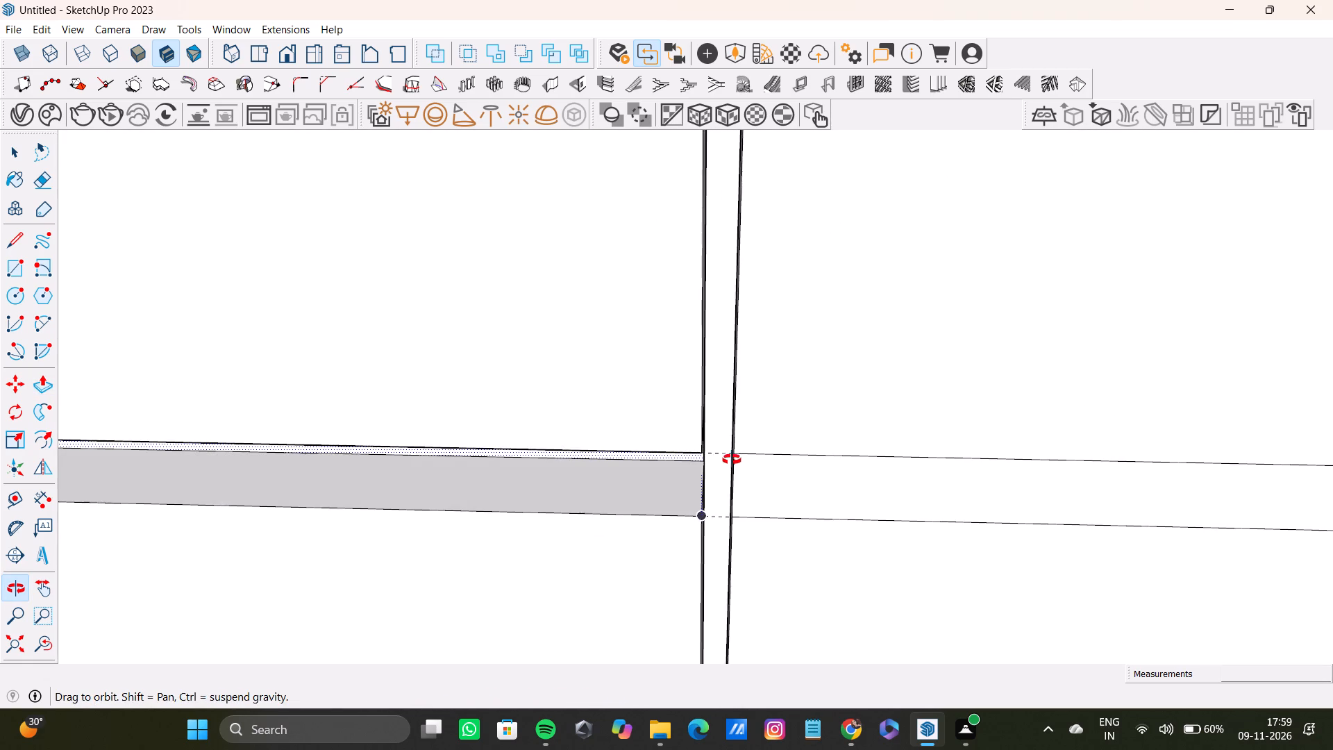
middle_drag(732, 460, 667, 422)
scroll(664, 438, up, 4)
middle_drag(726, 487, 676, 428)
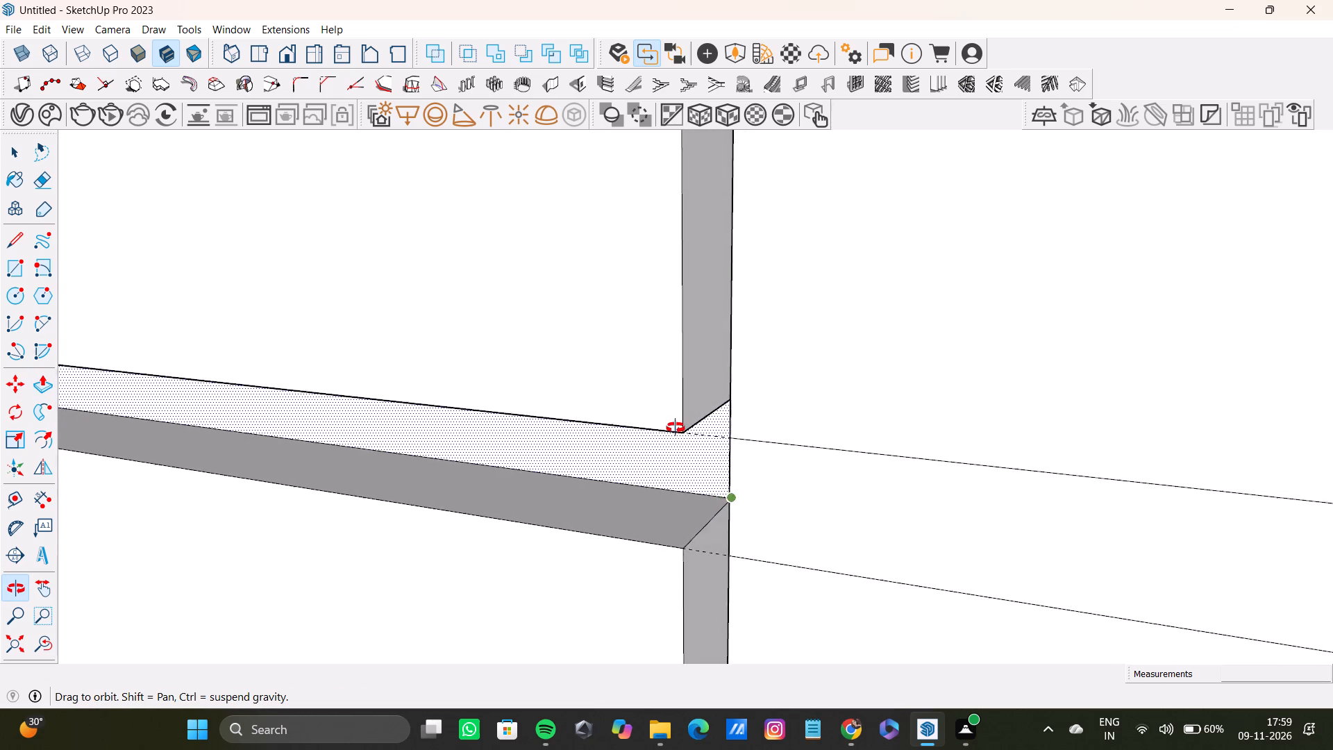
middle_drag(676, 428, 688, 410)
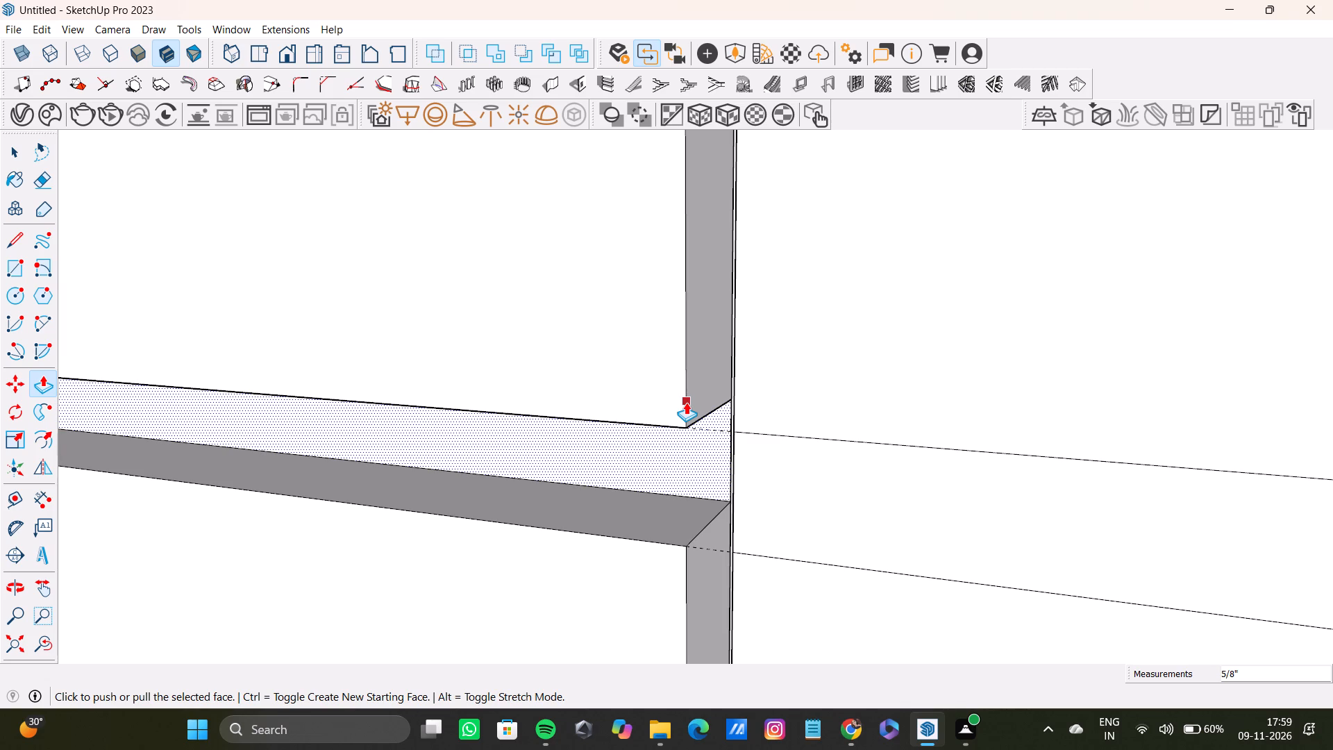
key(space)
click(715, 457)
key(p)
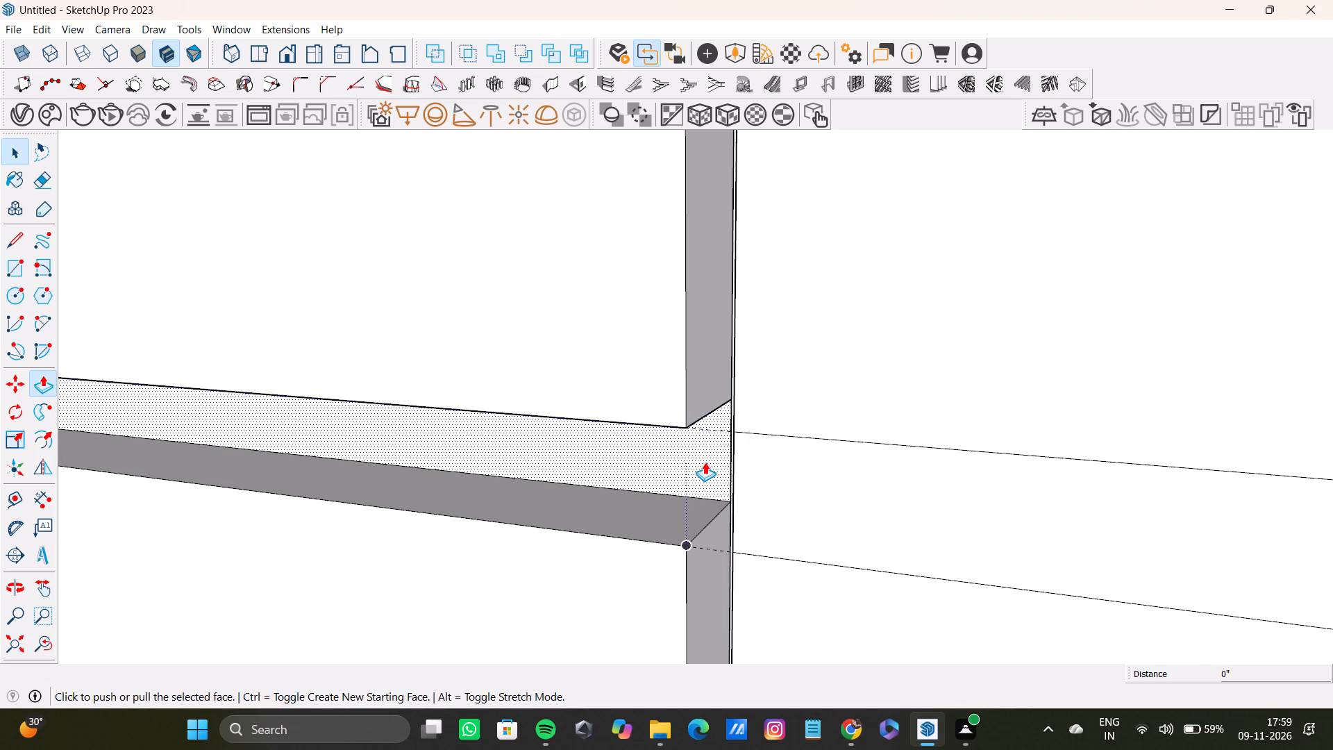
drag(705, 462, 698, 474)
drag(711, 451, 686, 480)
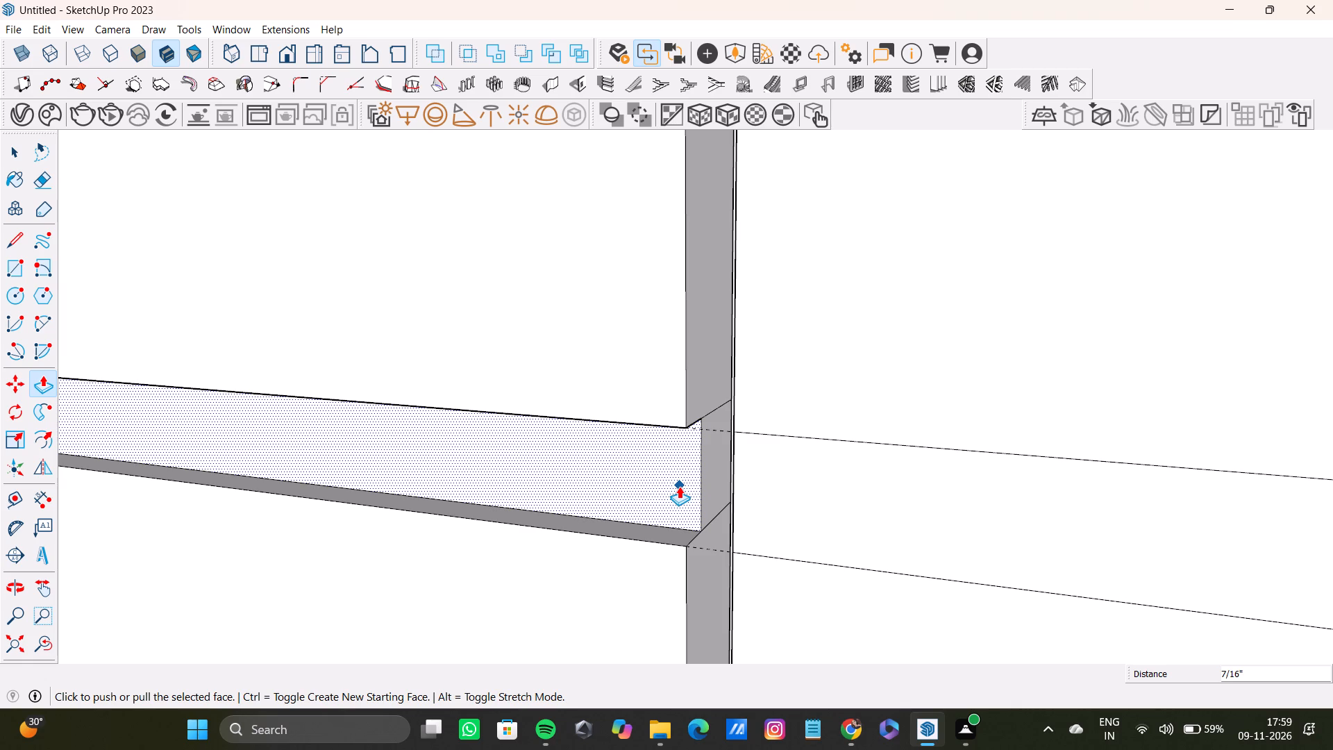
Delete the two leftover edges on the vertical groove's side wall, at the top and bottom of the horizontal groove's end.
key(space)
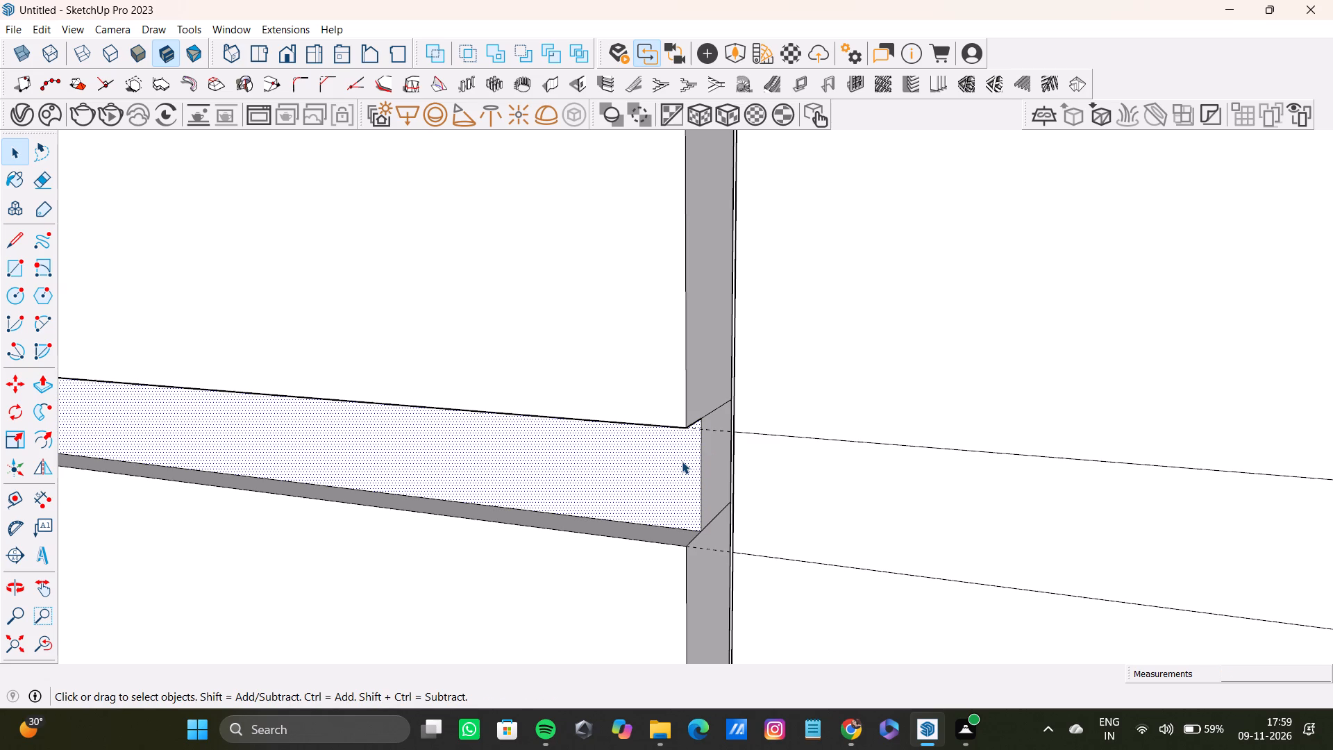
scroll(735, 425, up, 8)
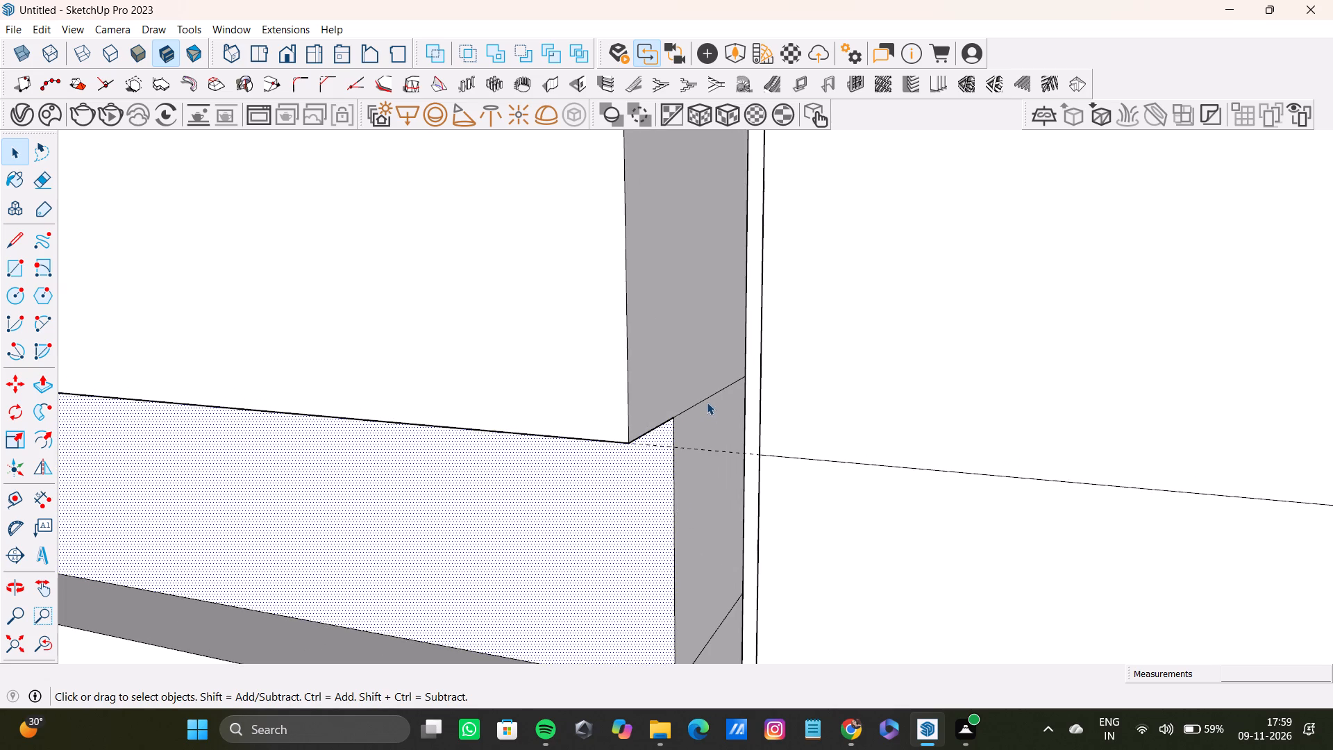
click(705, 401)
key(Delete)
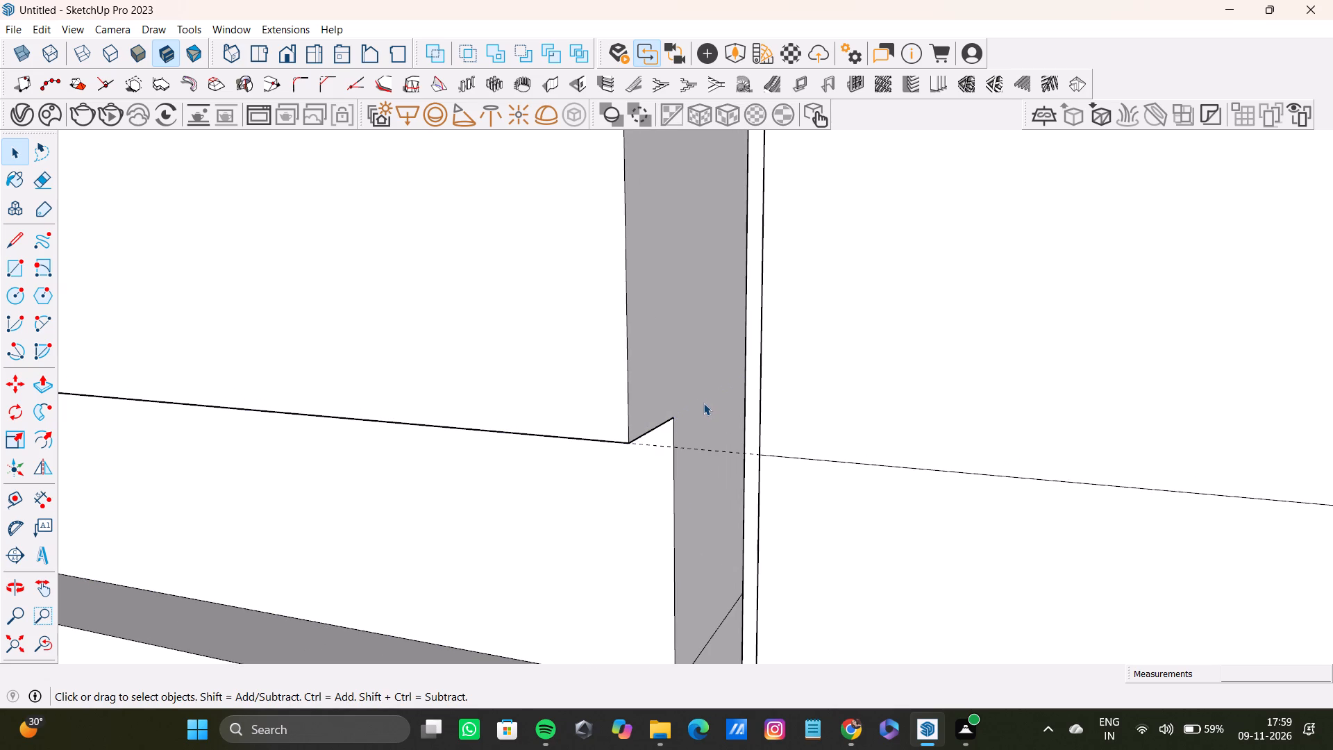
scroll(634, 445, down, 9)
middle_drag(644, 455, 660, 403)
scroll(687, 465, up, 4)
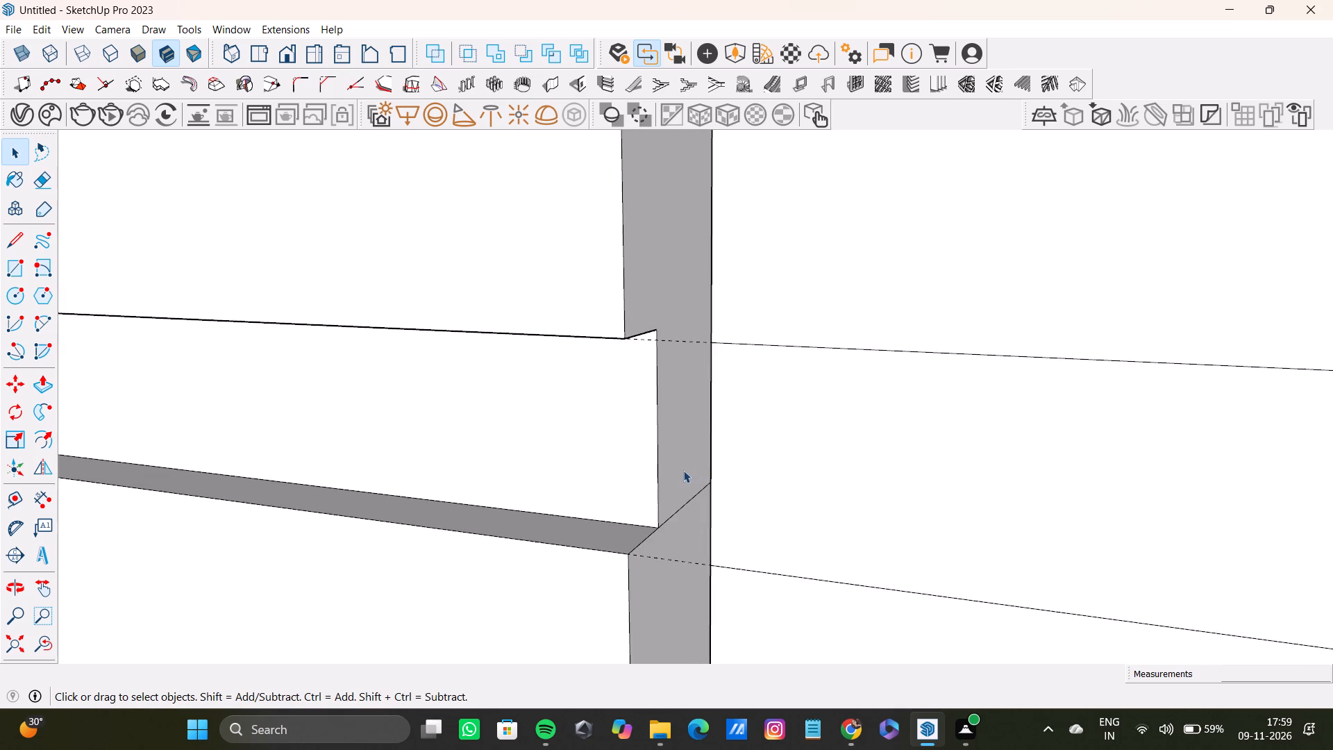
scroll(683, 470, up, 7)
click(681, 531)
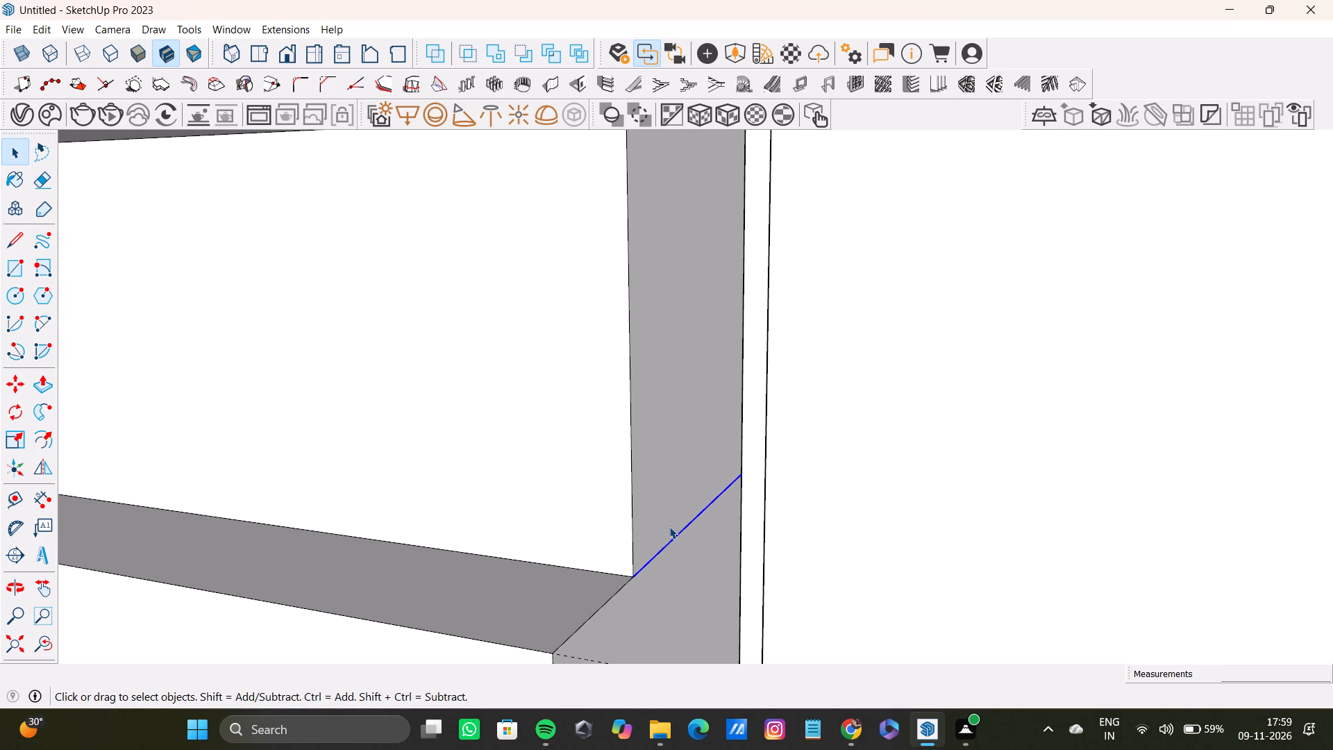
key(Delete)
Push the thin strip on the narrower front panel inward 3/16" to continue the horizontal groove.
scroll(528, 459, up, 1)
scroll(528, 459, down, 13)
shift+middle_drag(528, 454, 539, 501)
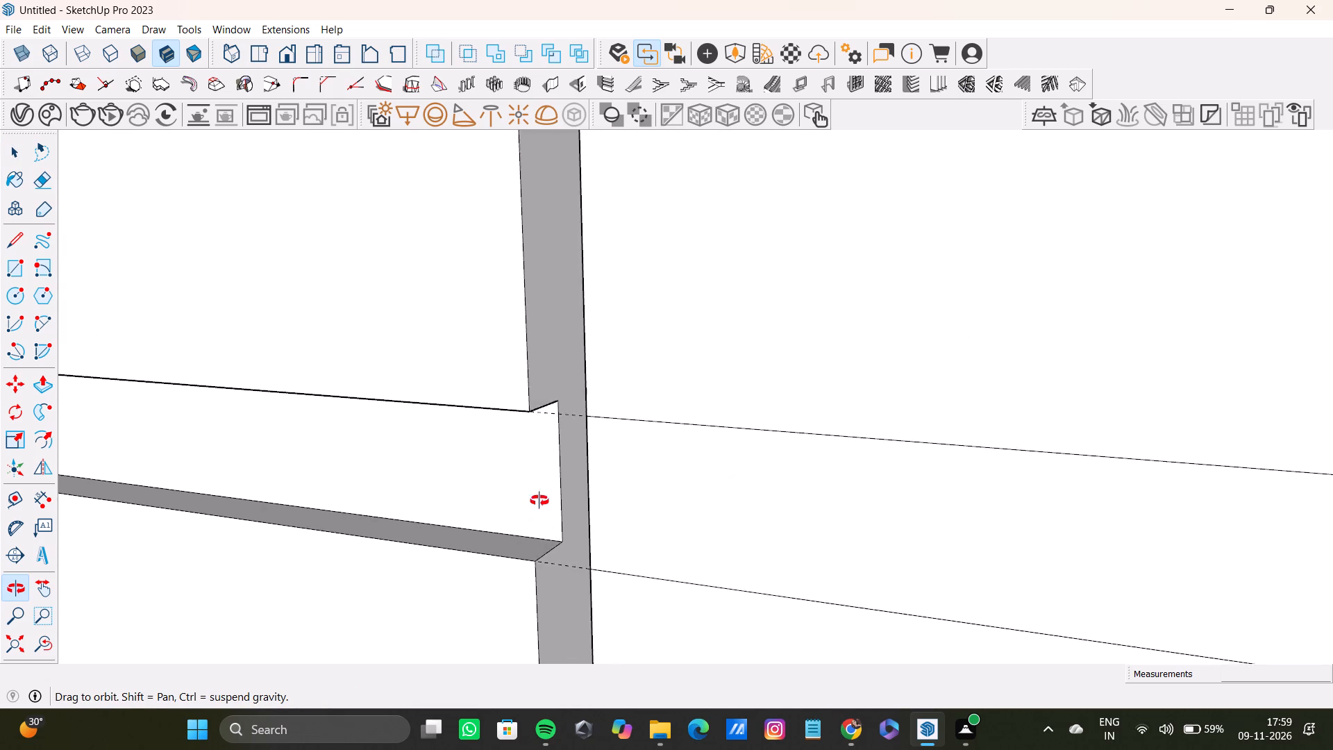
shift+middle_drag(539, 501, 727, 496)
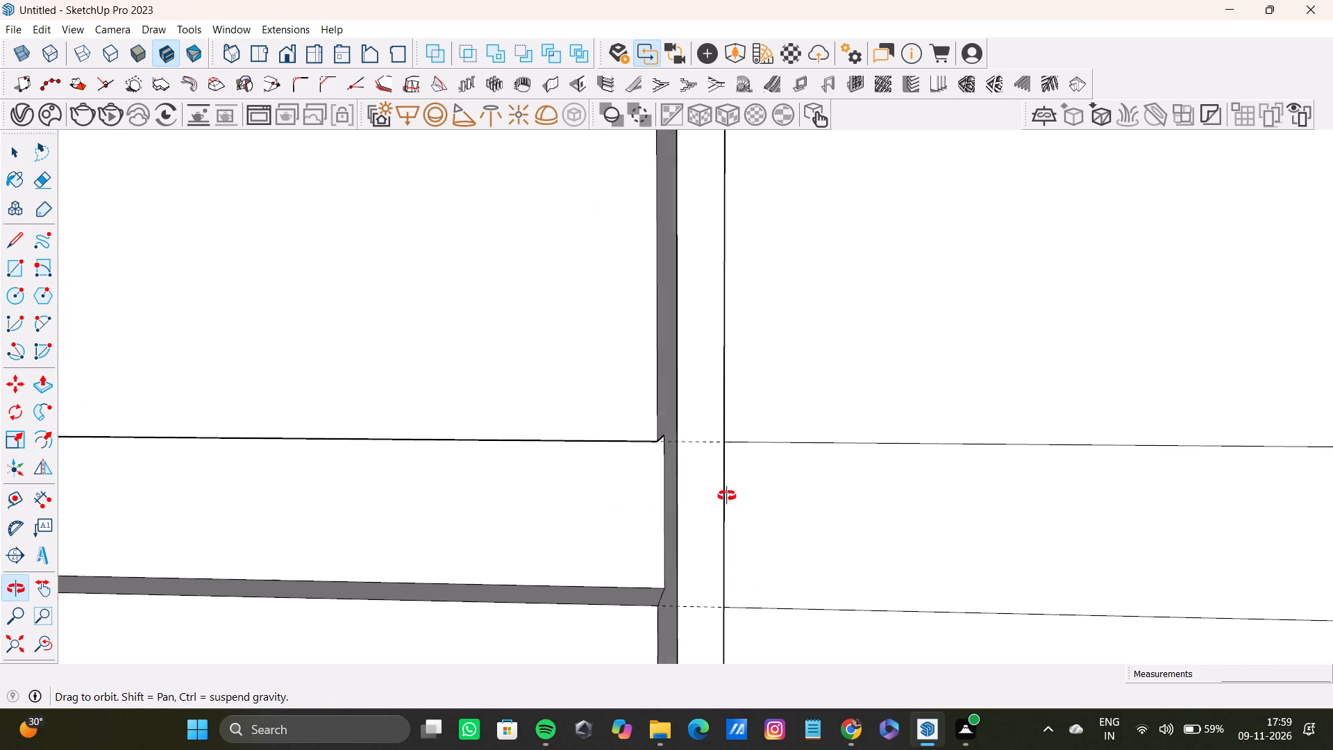
shift+middle_drag(727, 496, 683, 533)
scroll(805, 524, up, 5)
key(space)
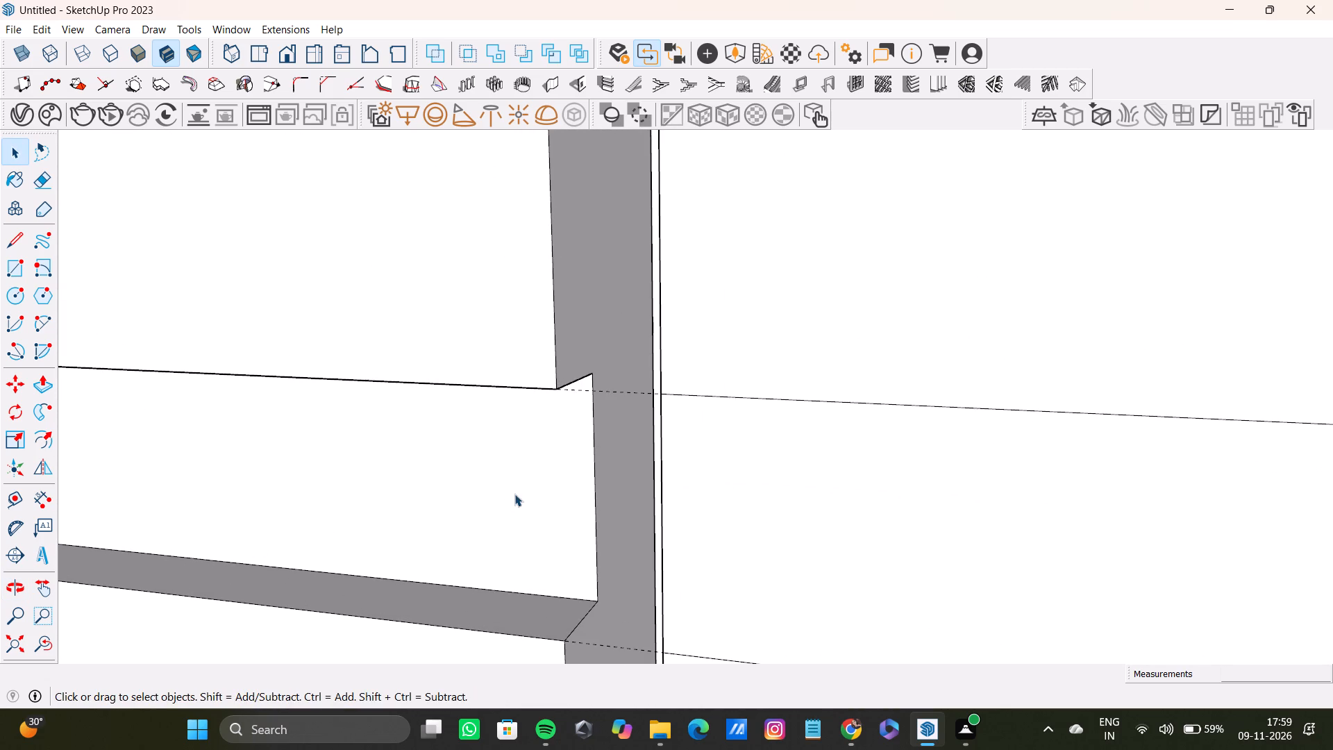
middle_drag(514, 494, 648, 574)
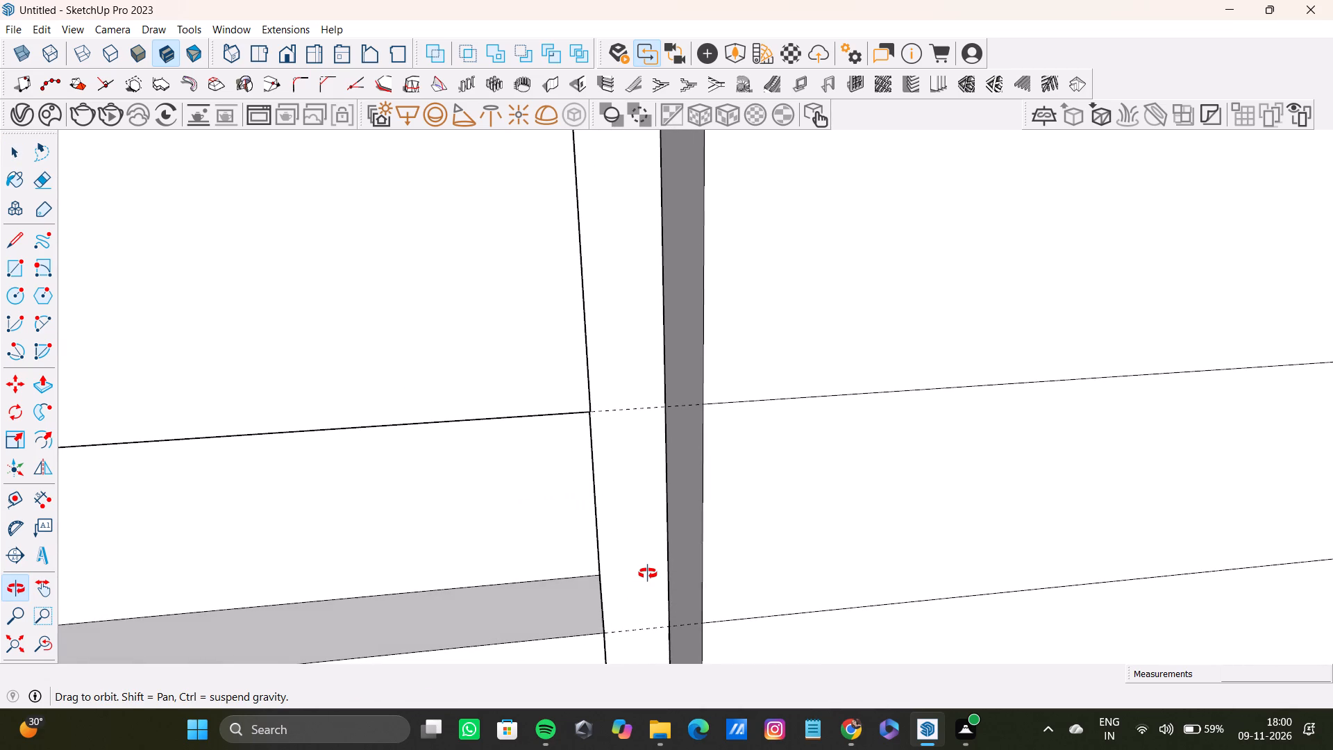
middle_drag(648, 574, 628, 590)
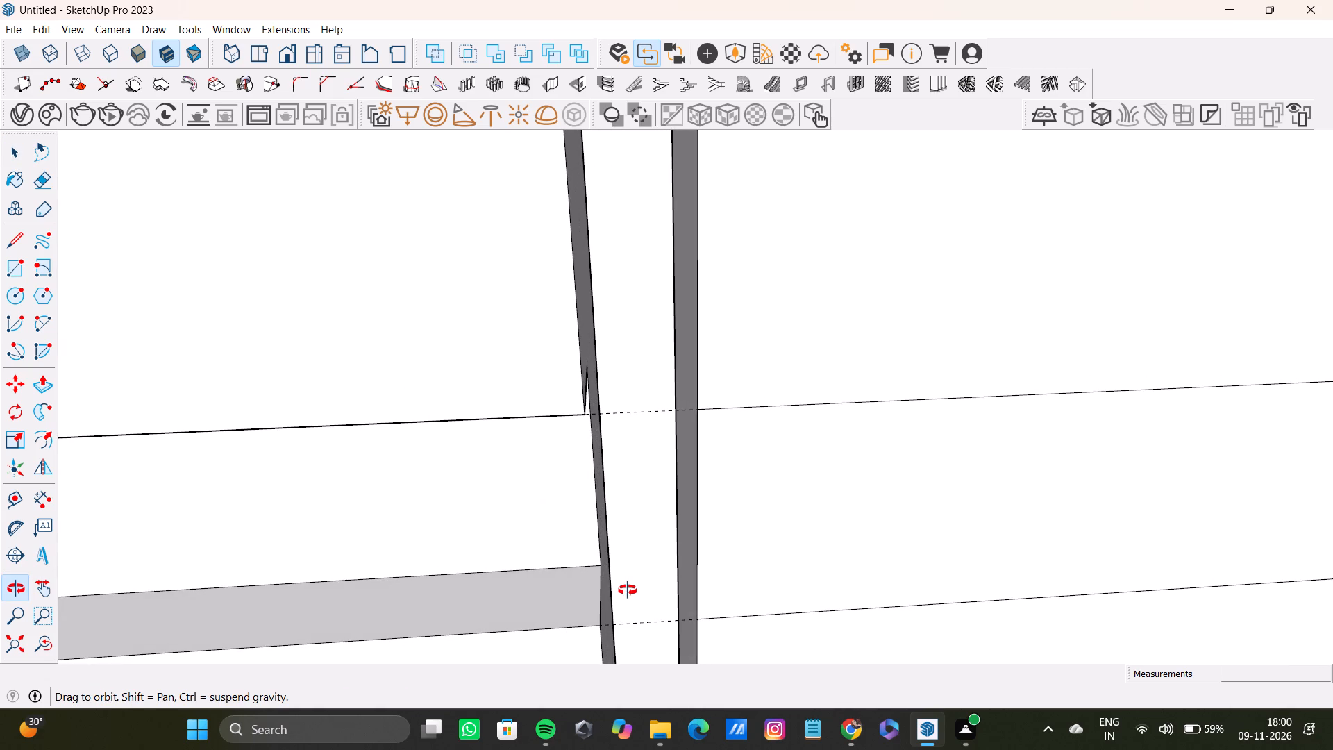
middle_drag(628, 590, 858, 493)
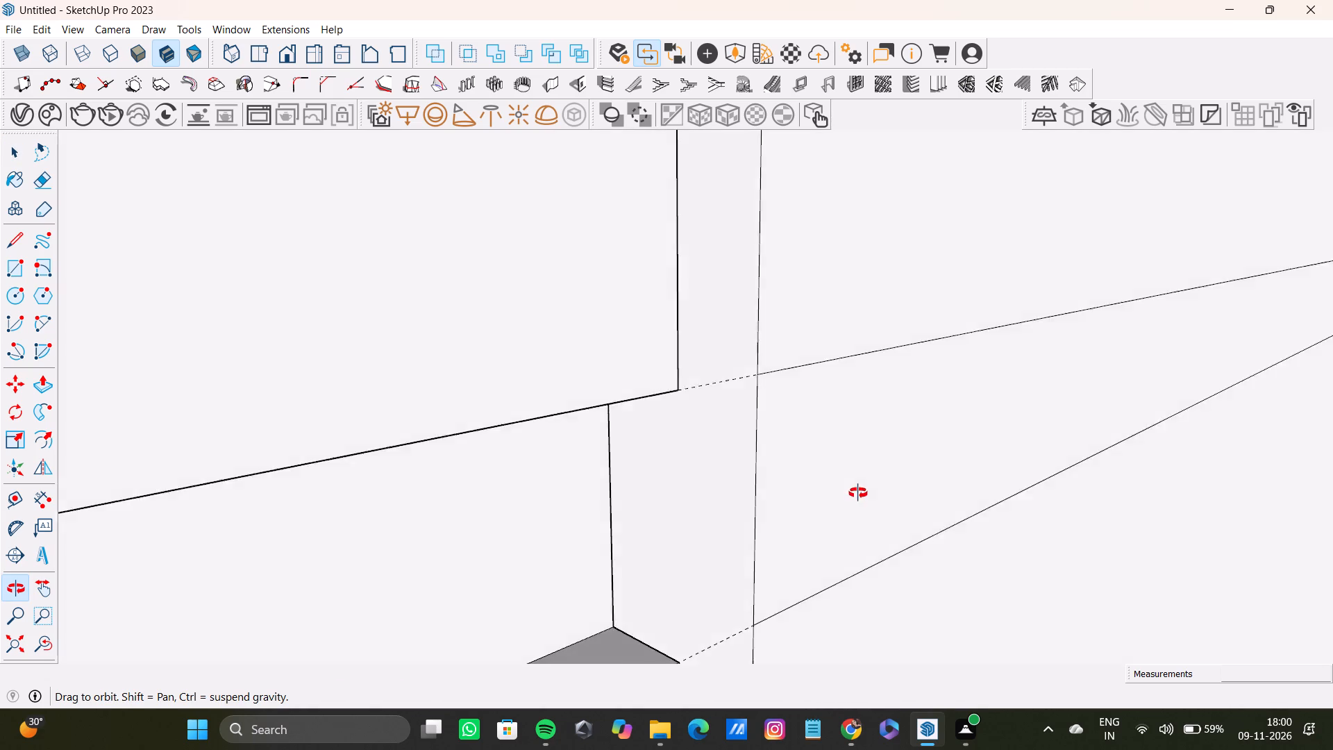
middle_drag(858, 493, 772, 408)
key(space)
click(762, 414)
key(p)
drag(769, 437, 760, 442)
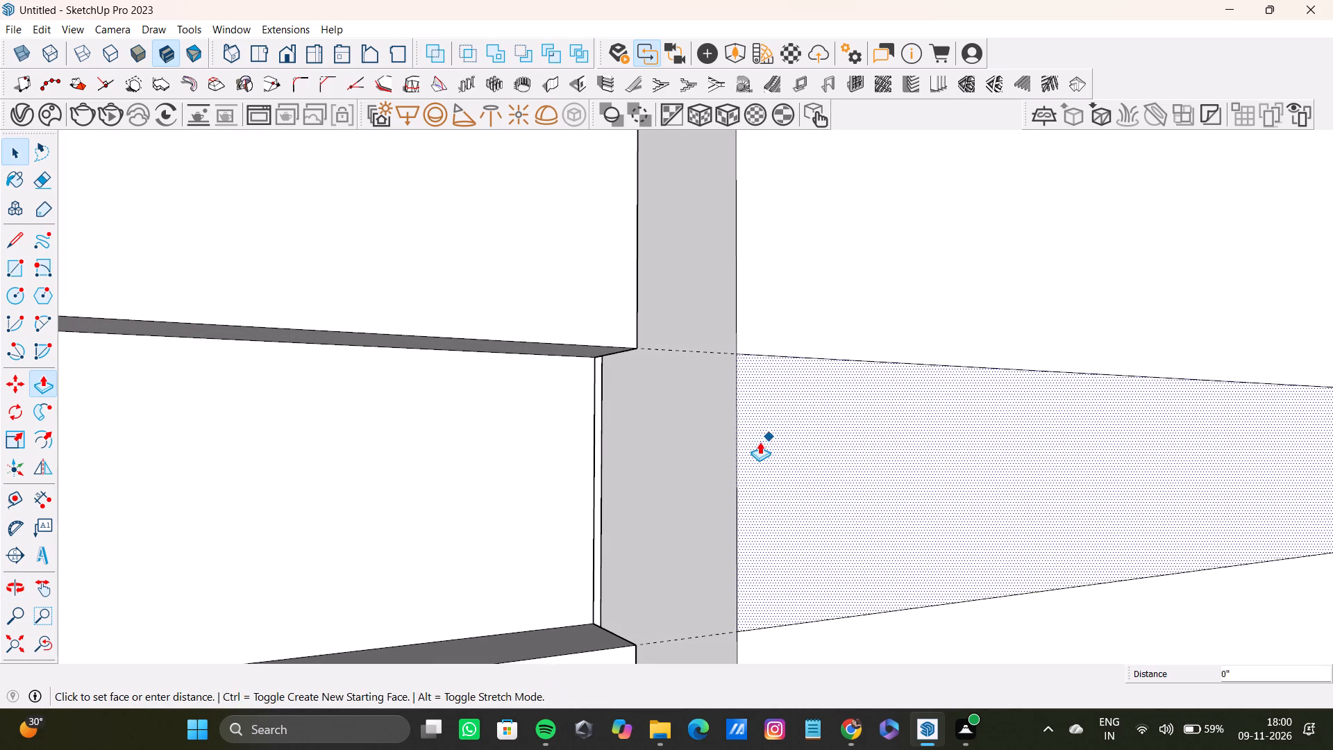
drag(760, 442, 515, 506)
scroll(530, 498, down, 9)
middle_drag(531, 500, 440, 399)
scroll(606, 501, down, 5)
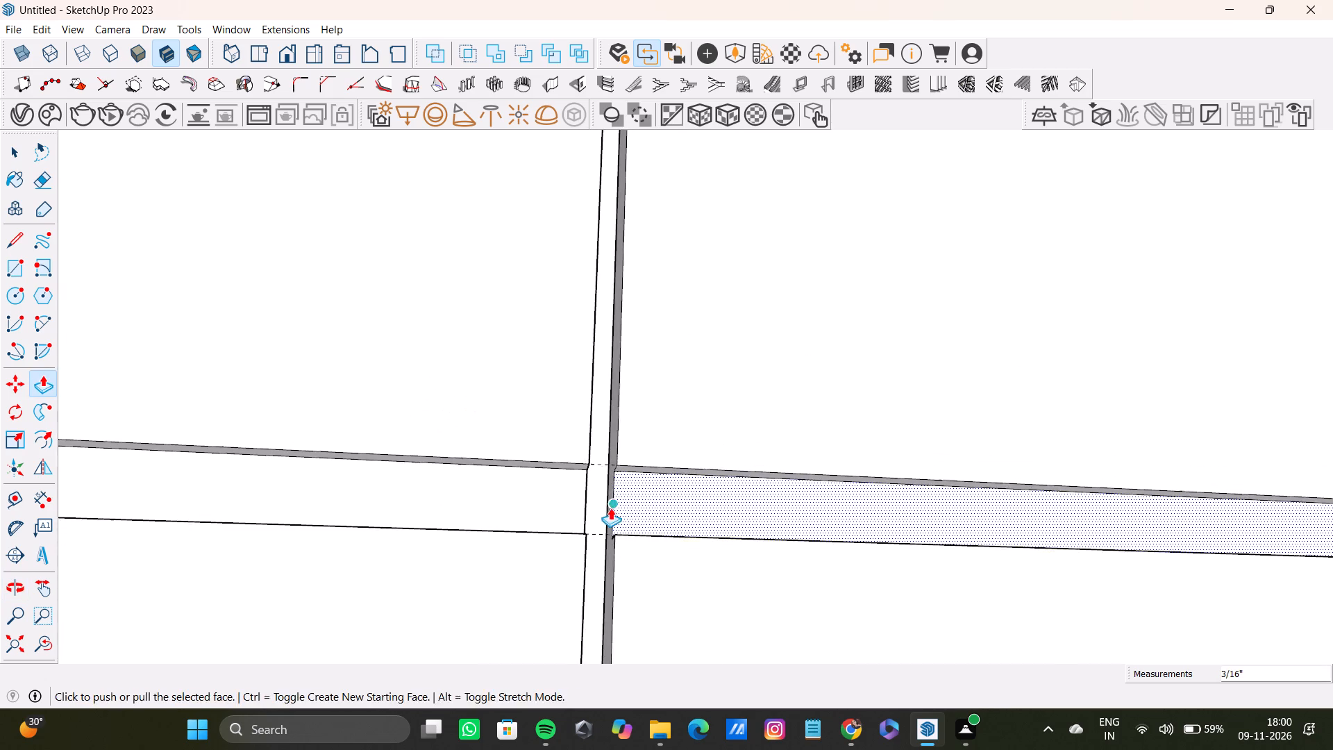
shift+scroll(610, 508, up, 1)
shift+middle_drag(611, 505, 460, 560)
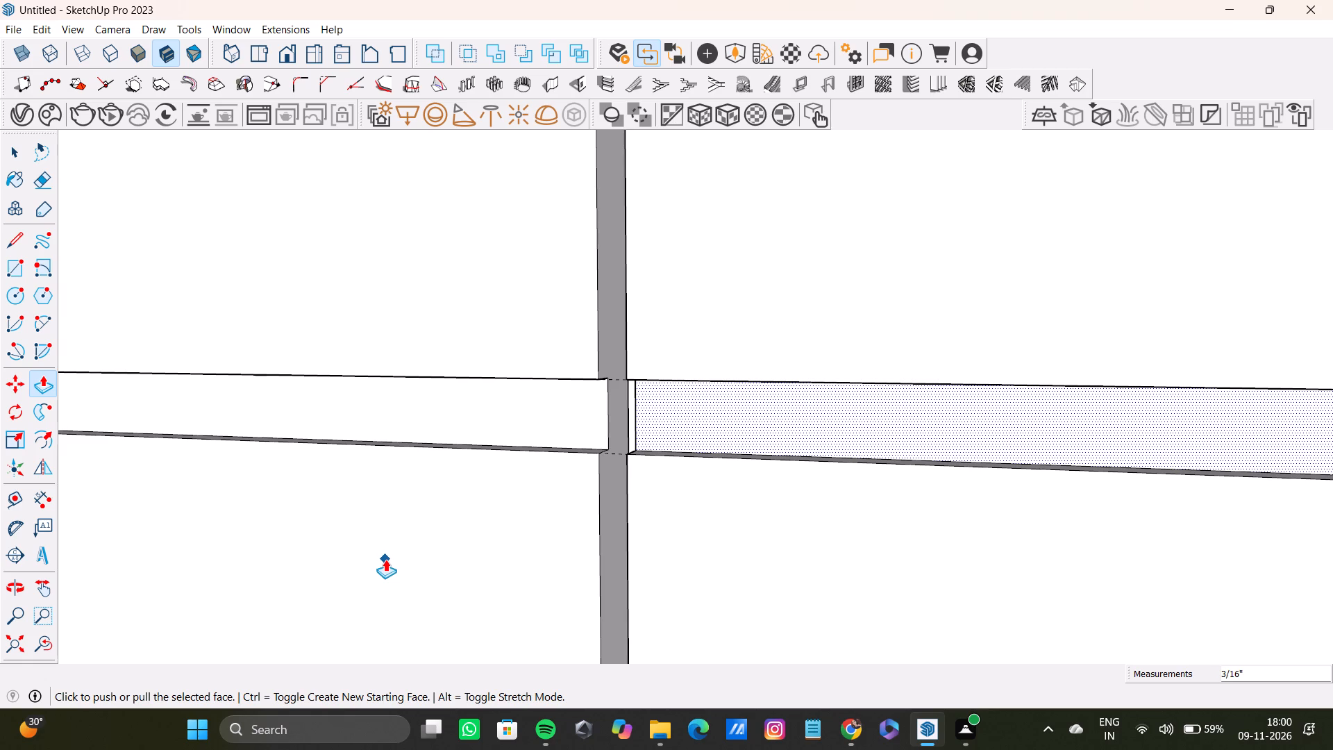
Push the horizontal groove's upper side face on the wider bench-front panel down 3/16" to narrow the groove.
scroll(380, 533, down, 20)
scroll(380, 533, down, 3)
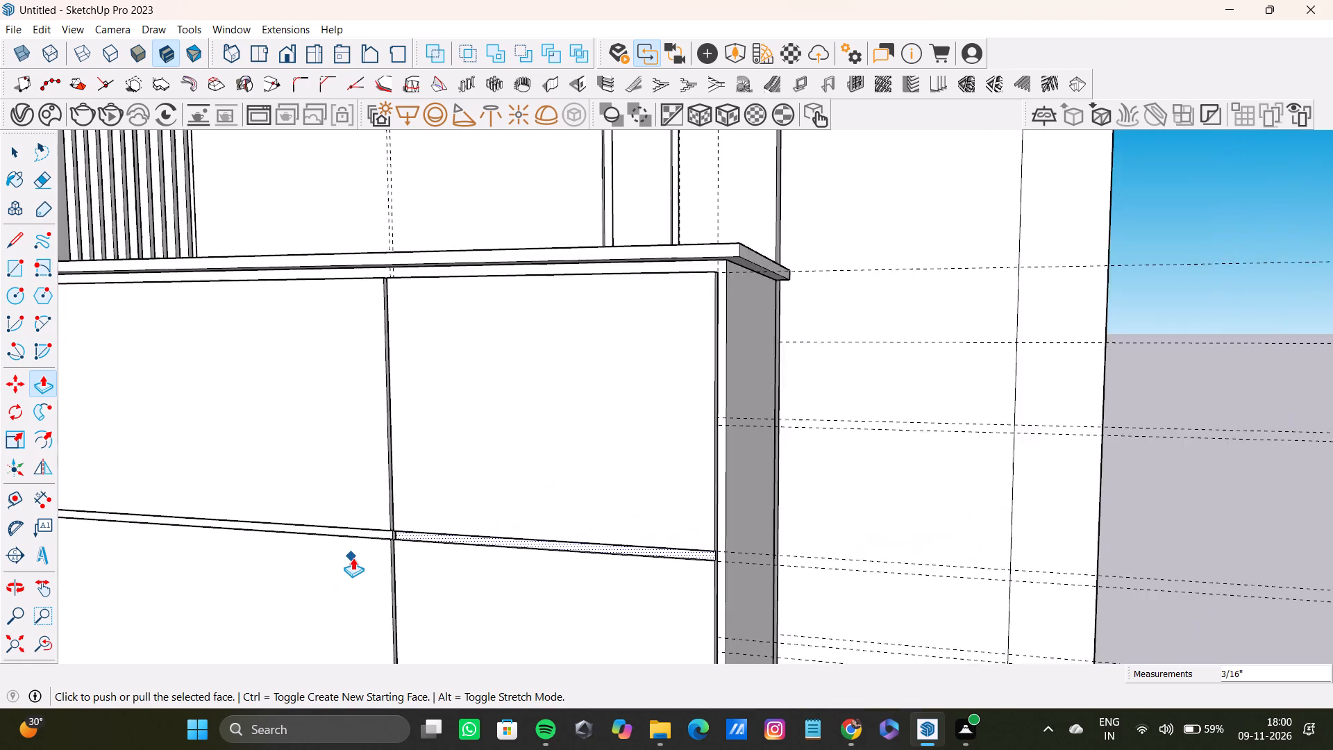
scroll(353, 558, down, 3)
middle_drag(353, 558, 351, 574)
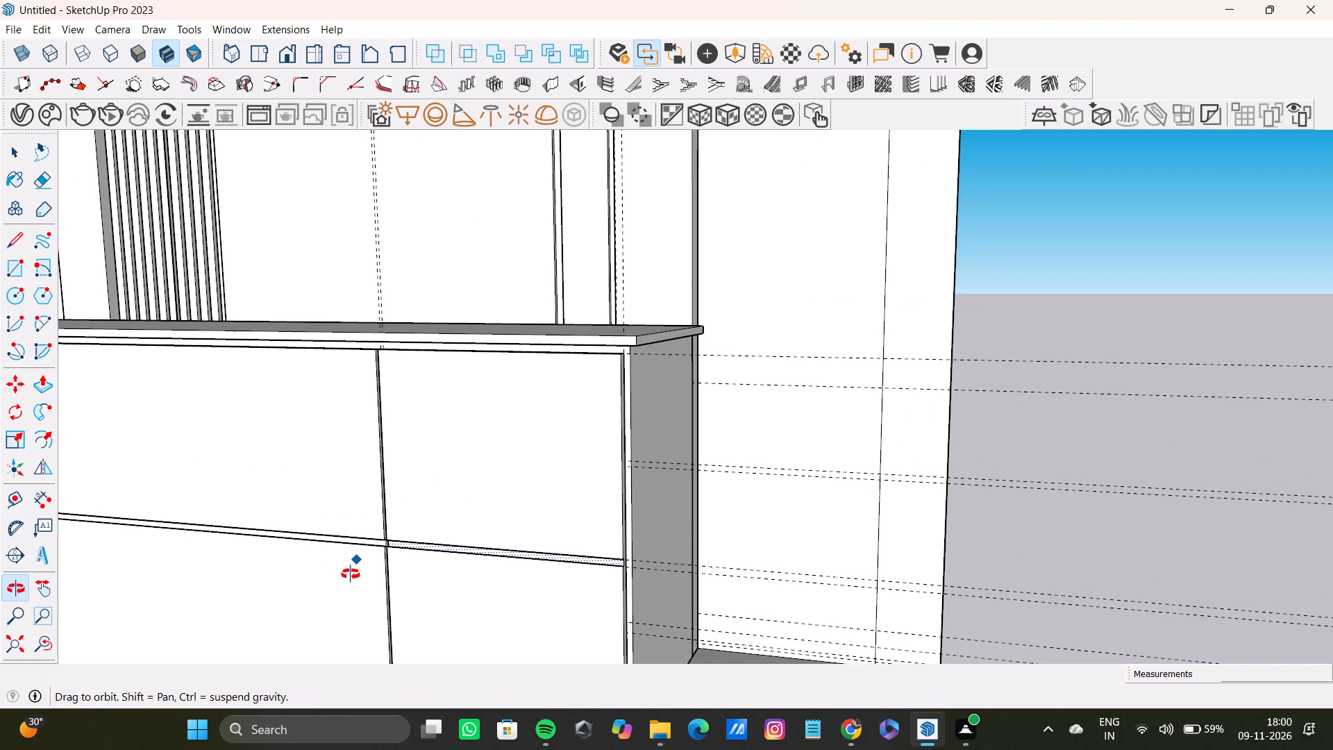
middle_drag(351, 574, 351, 576)
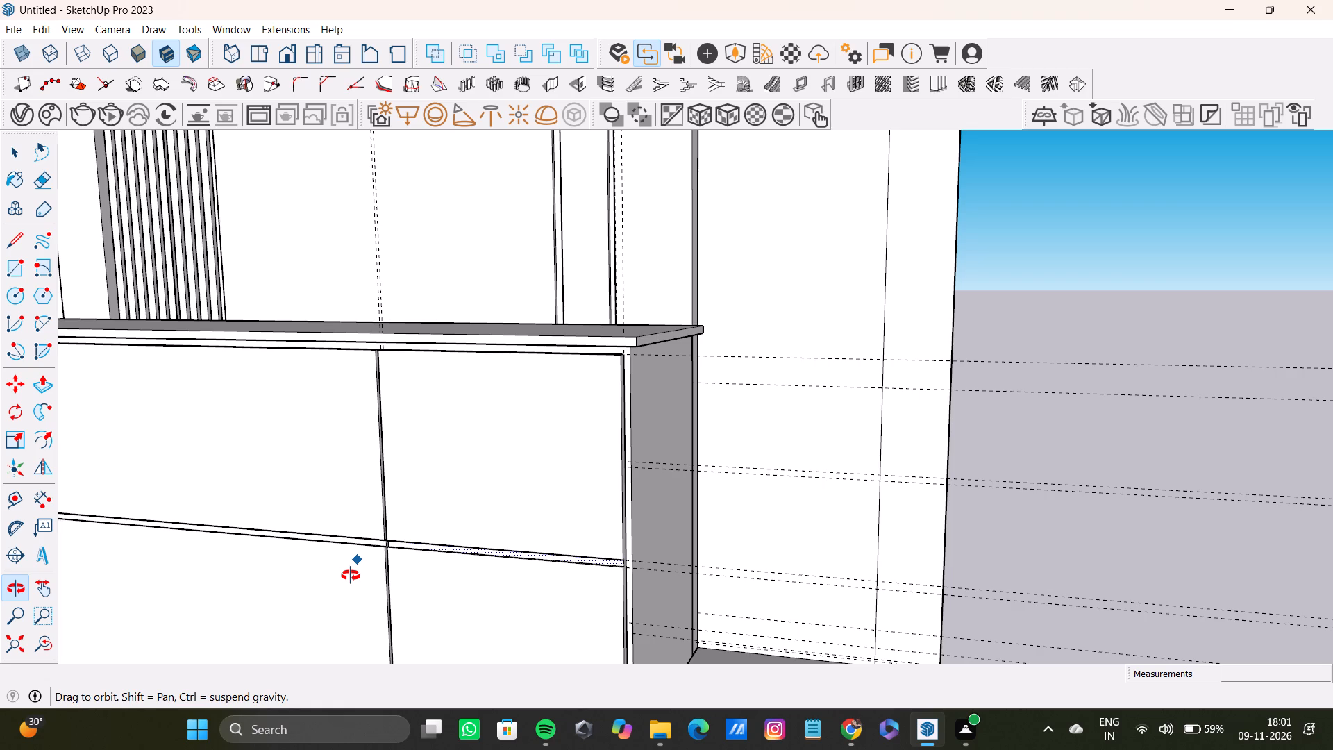
middle_drag(351, 576, 331, 590)
scroll(360, 540, up, 15)
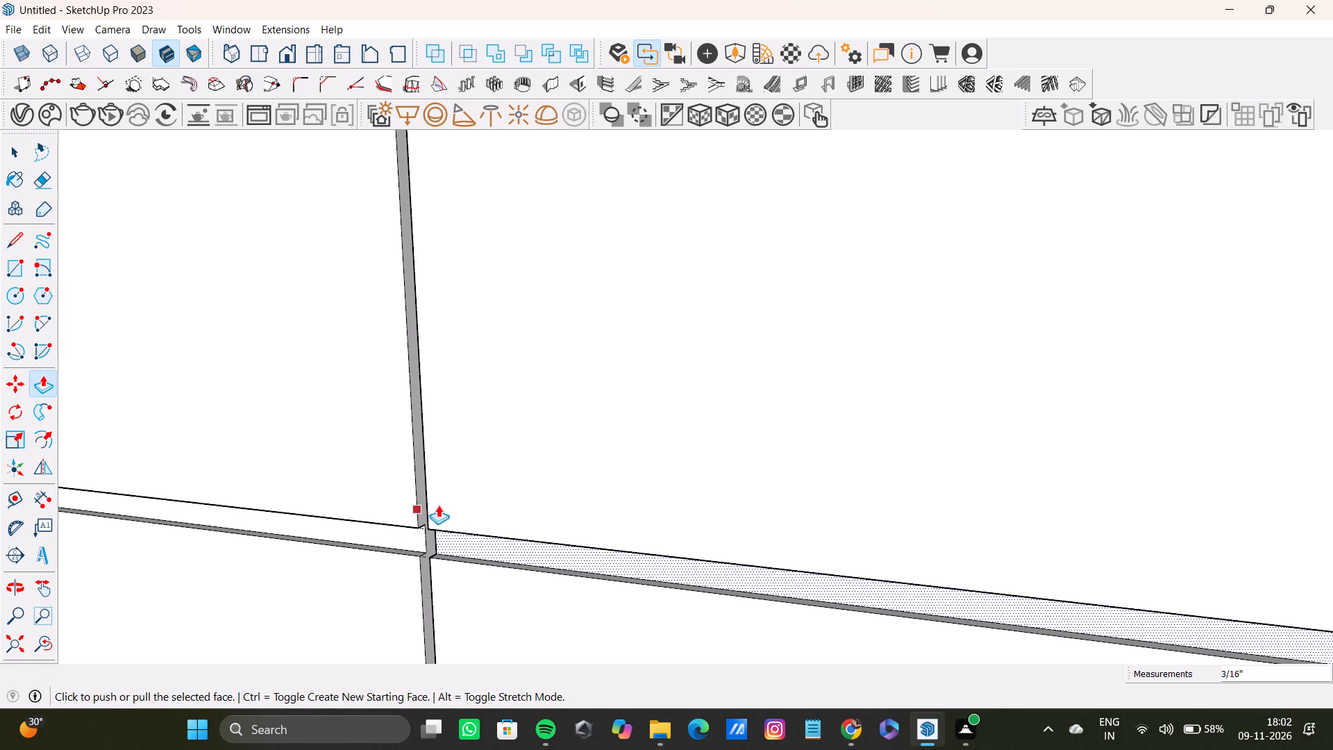
scroll(420, 537, down, 13)
shift+middle_drag(415, 535, 478, 437)
scroll(516, 435, up, 10)
middle_drag(580, 456, 511, 422)
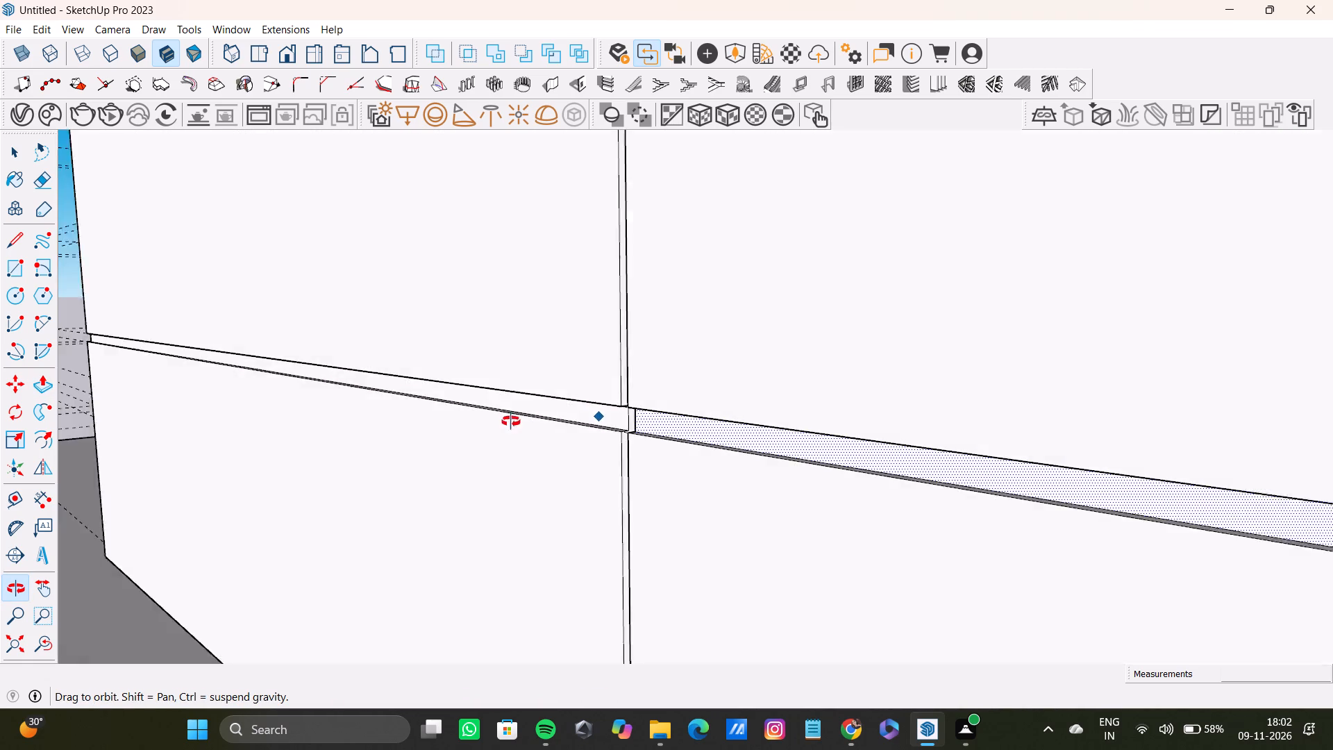
middle_drag(511, 422, 513, 419)
scroll(604, 427, up, 6)
middle_drag(626, 407, 607, 321)
key(space)
scroll(597, 348, up, 8)
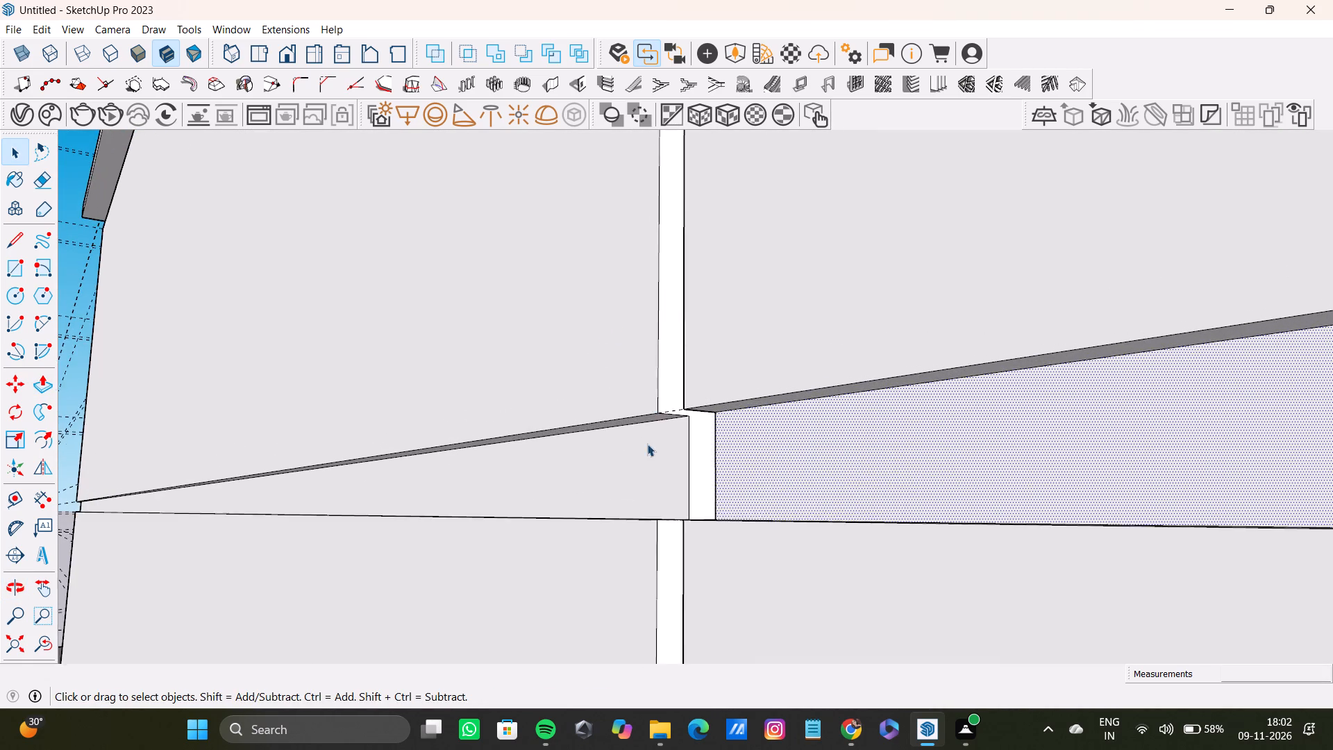
click(646, 453)
scroll(659, 429, up, 5)
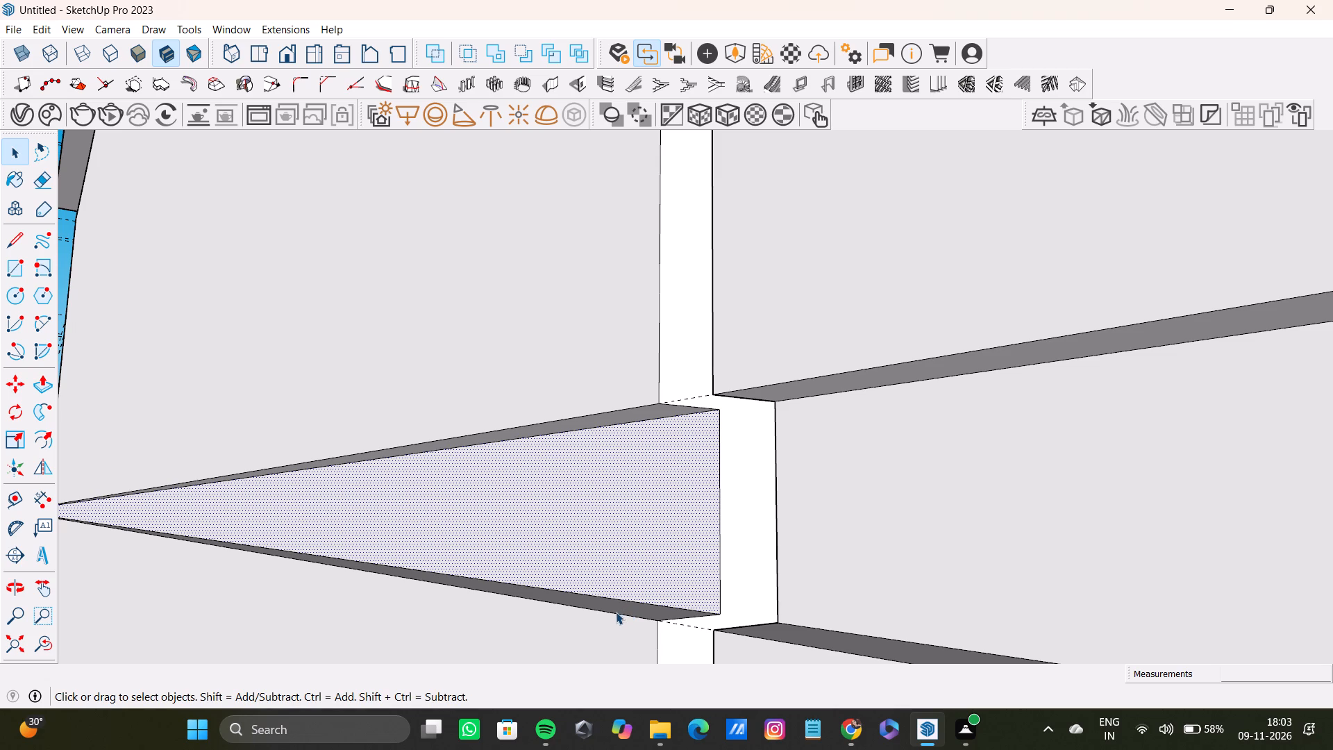
click(639, 417)
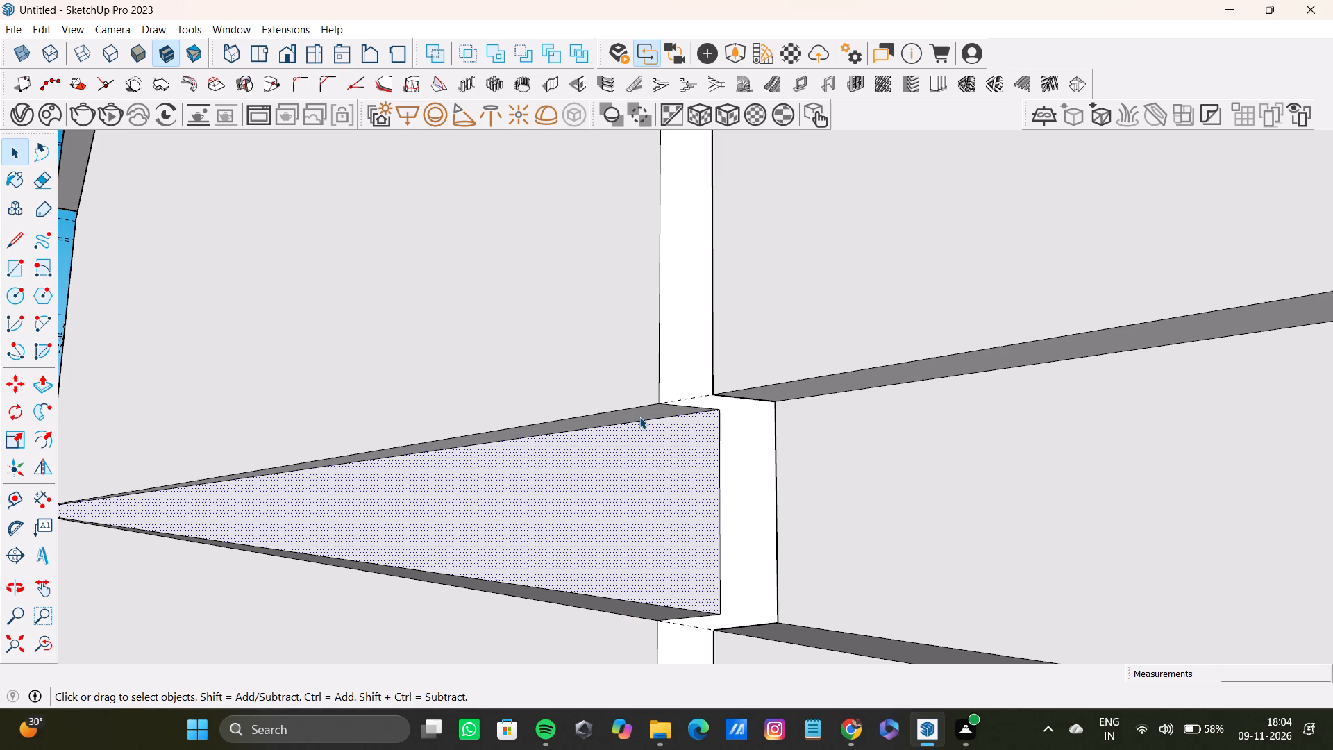
click(645, 411)
key(p)
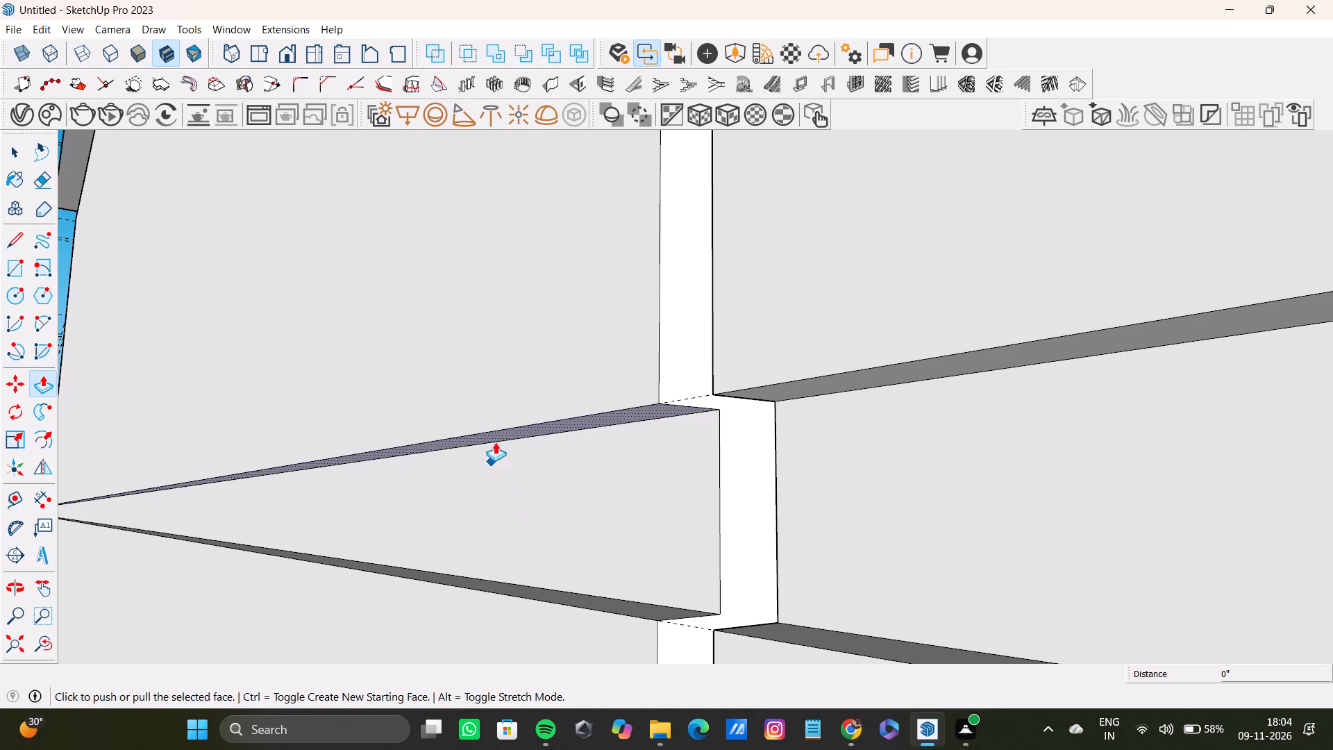
drag(662, 410, 666, 454)
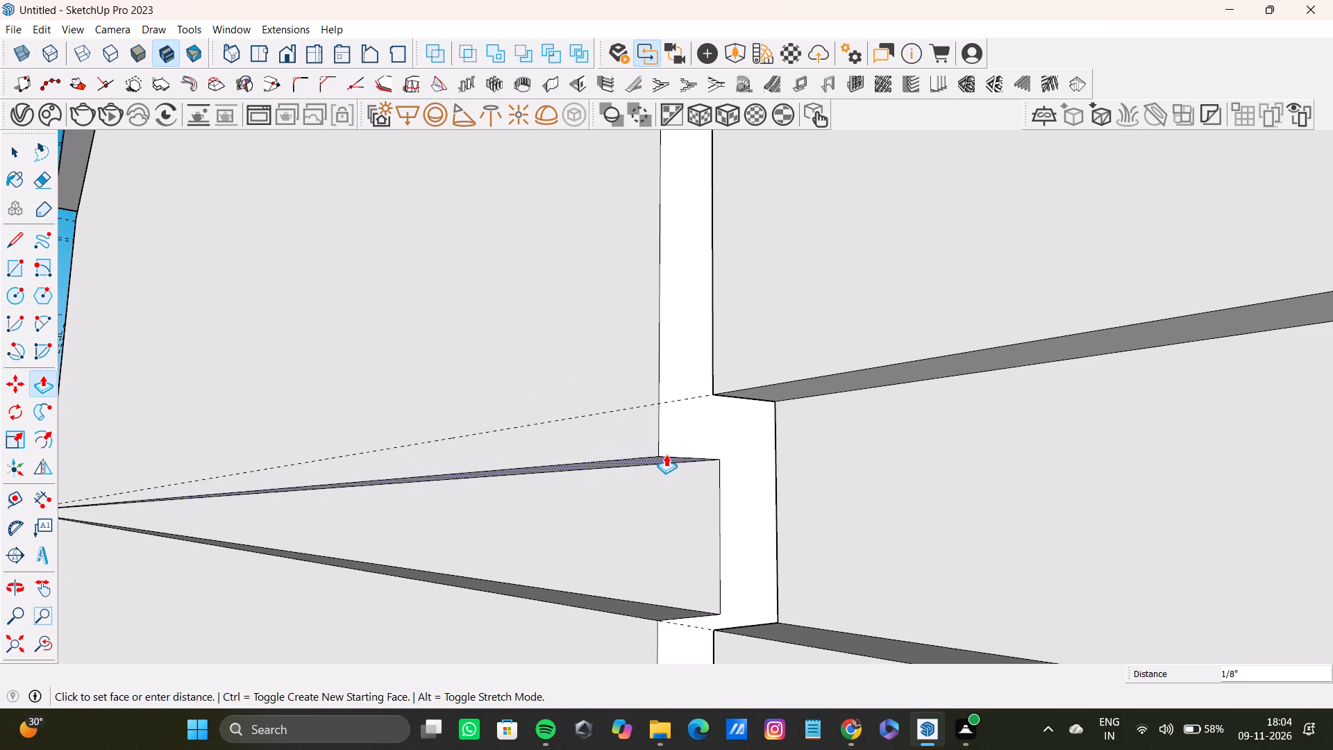
drag(666, 454, 669, 458)
drag(669, 458, 666, 480)
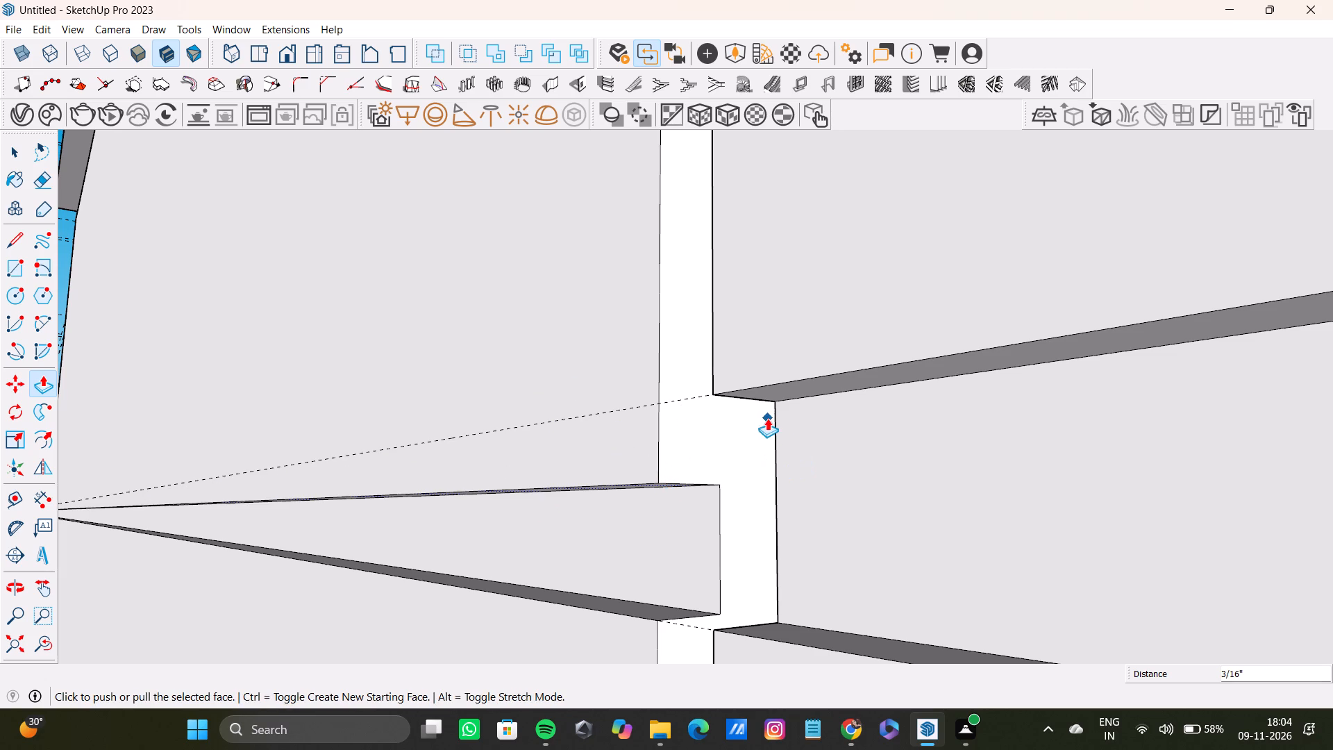
key(space)
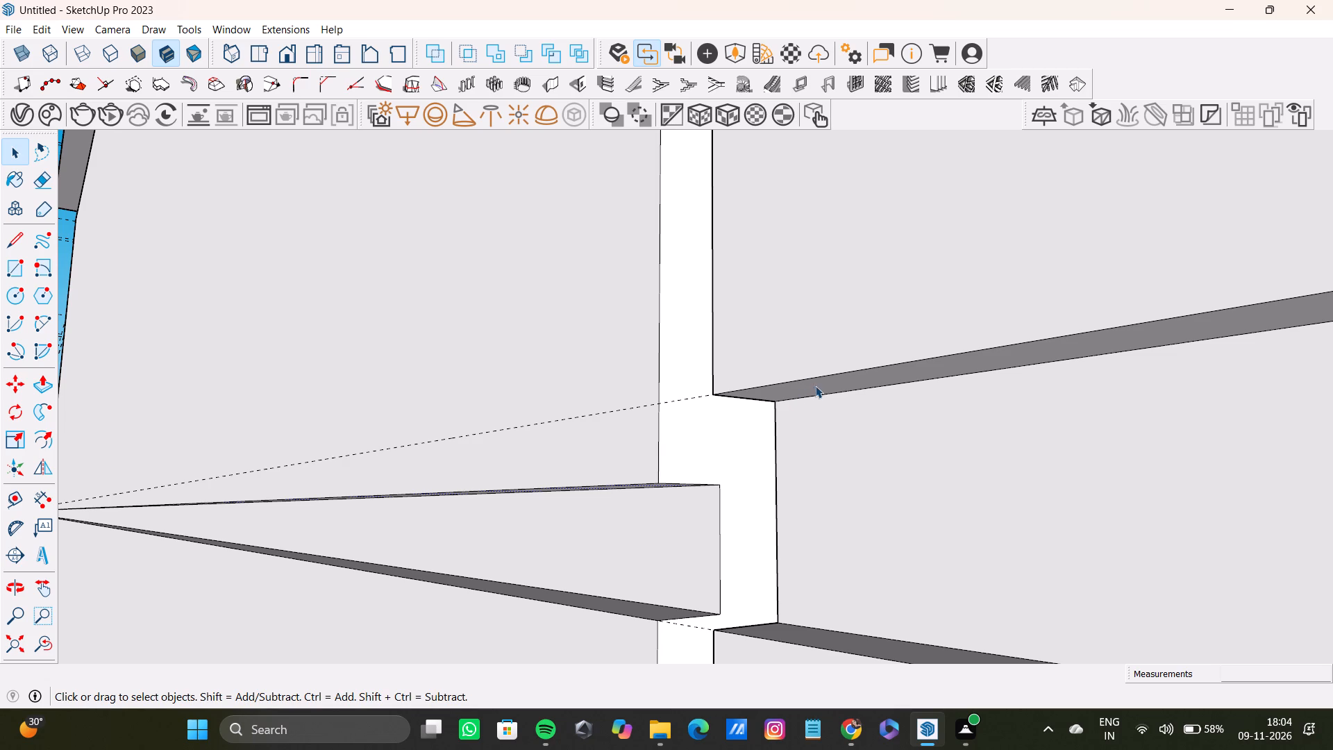
Push the groove's upper side face on the narrower bench-front panel down 3/16", level with the wider panel's groove edge.
click(816, 387)
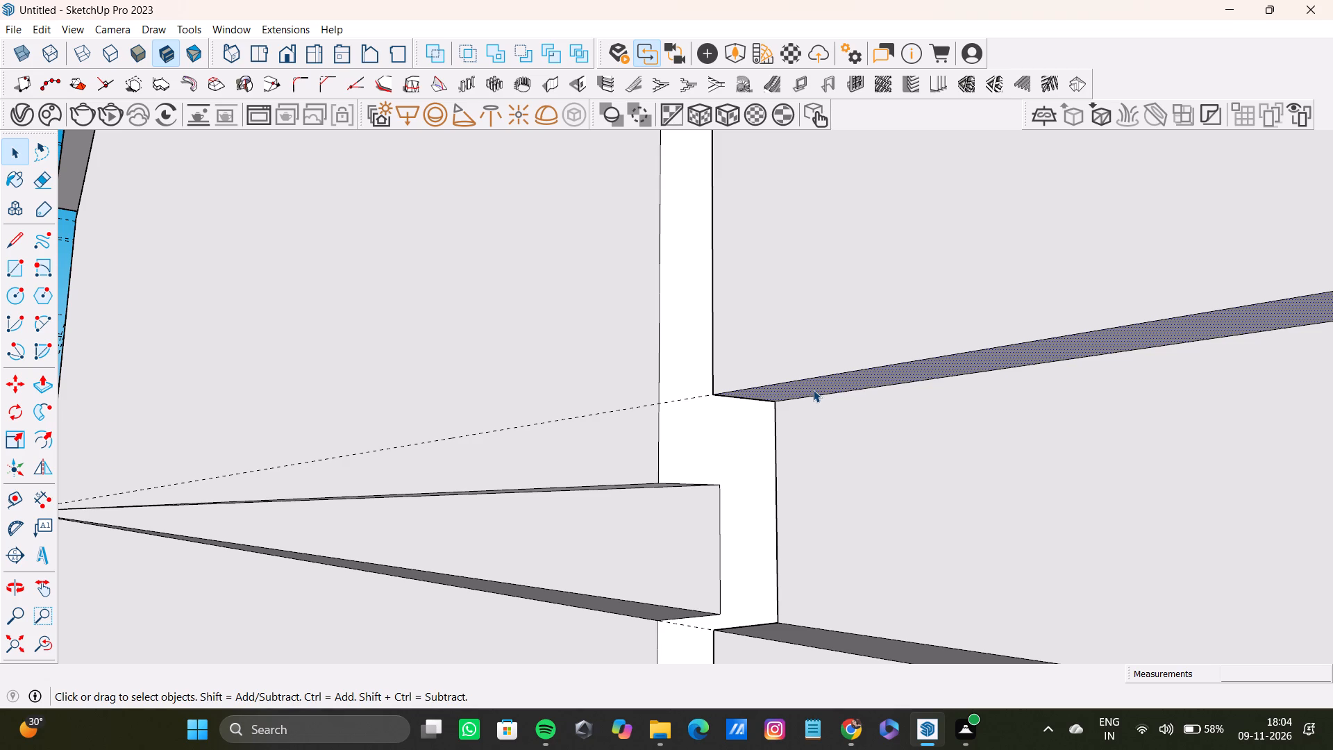
key(p)
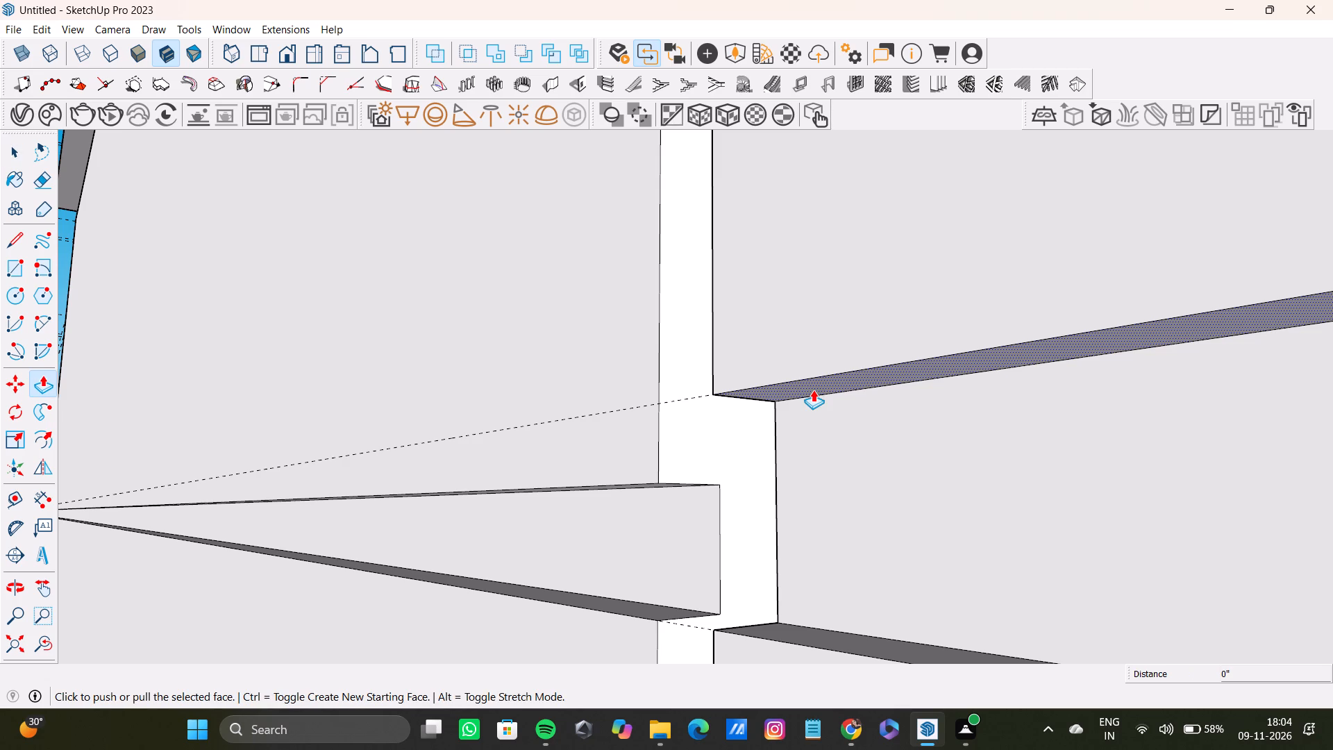
drag(763, 389, 666, 485)
Examine the crossing of the horizontal and vertical grooves on the bench front from above and below.
scroll(666, 485, down, 8)
middle_drag(668, 488, 850, 558)
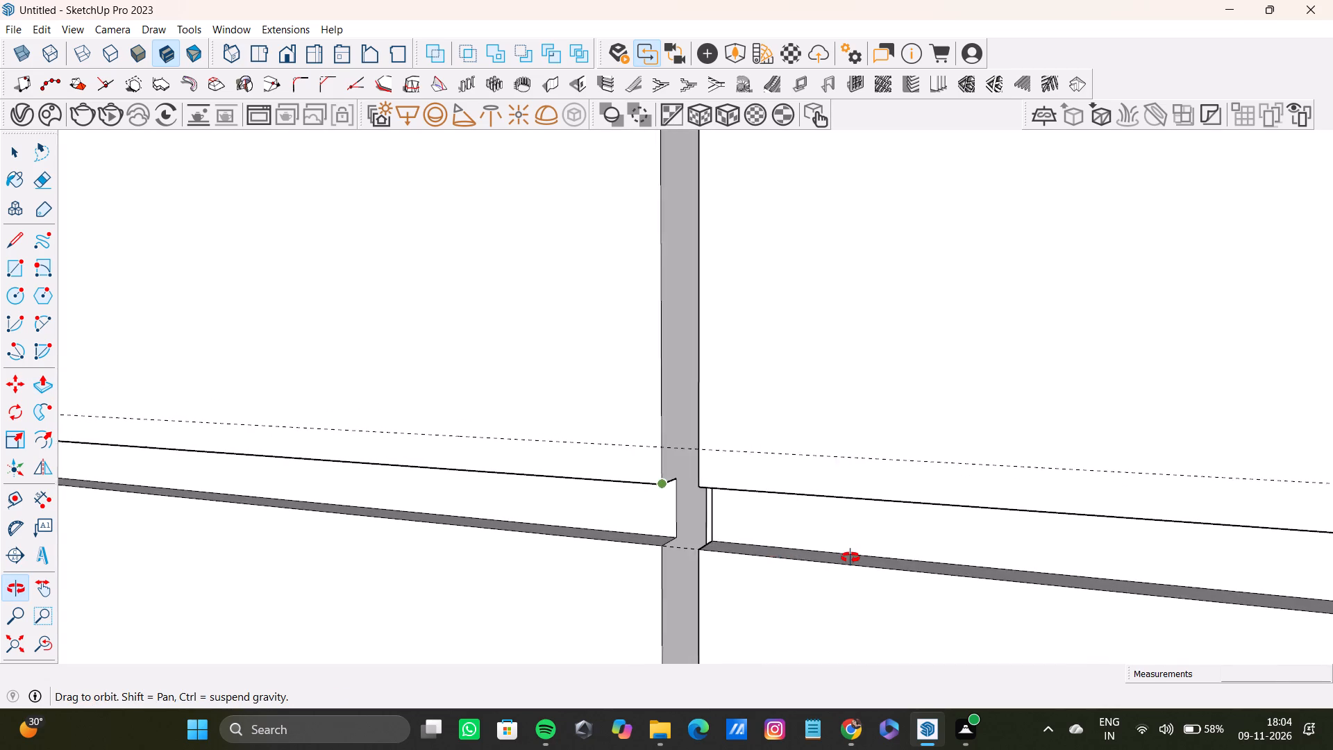
middle_drag(850, 558, 905, 556)
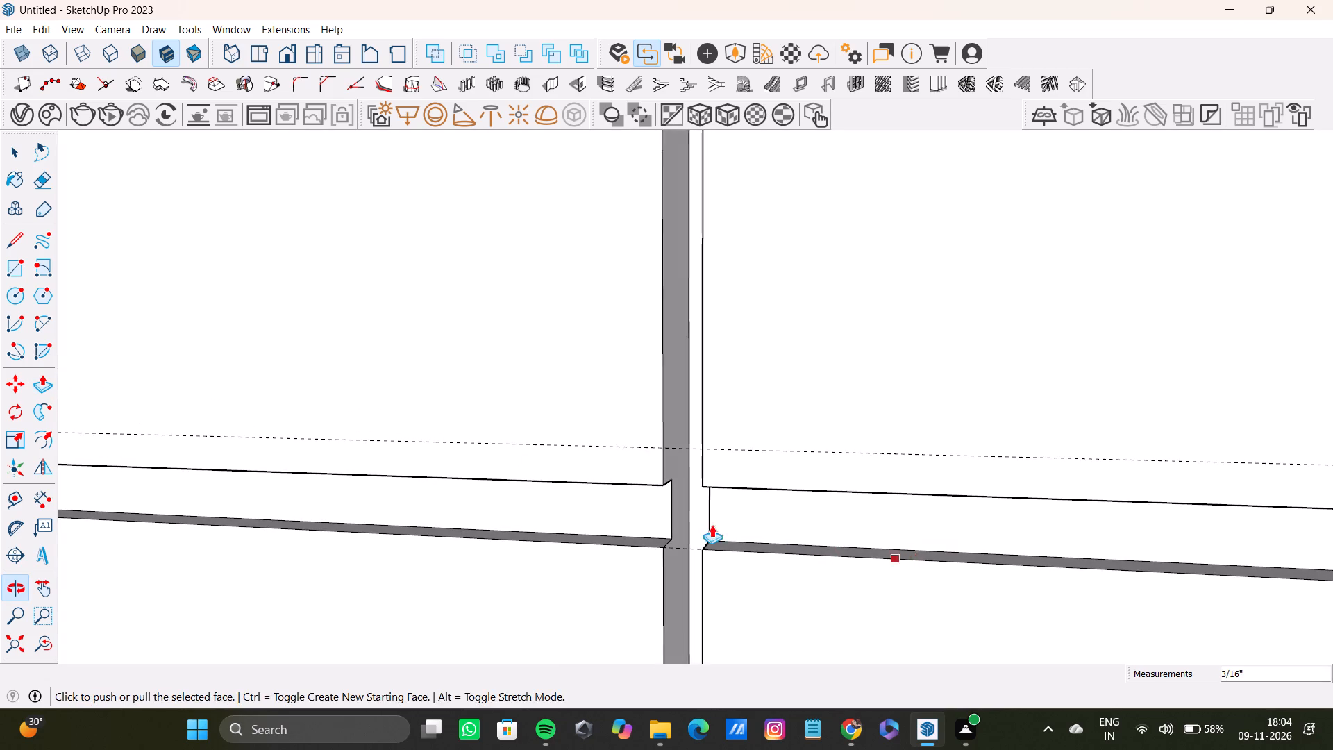
scroll(535, 451, down, 6)
middle_drag(659, 505, 672, 331)
scroll(648, 376, up, 7)
middle_drag(660, 533, 651, 495)
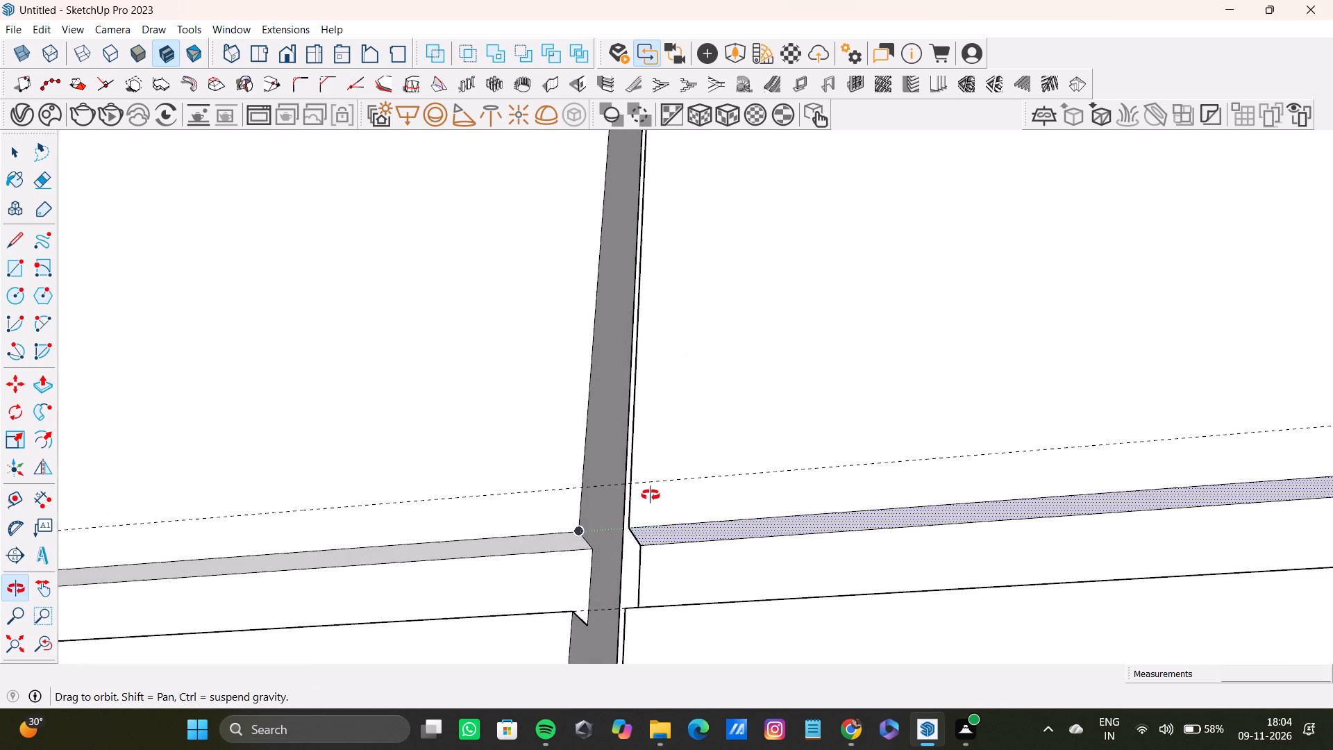
middle_drag(651, 495, 649, 492)
scroll(638, 511, up, 4)
scroll(624, 524, down, 14)
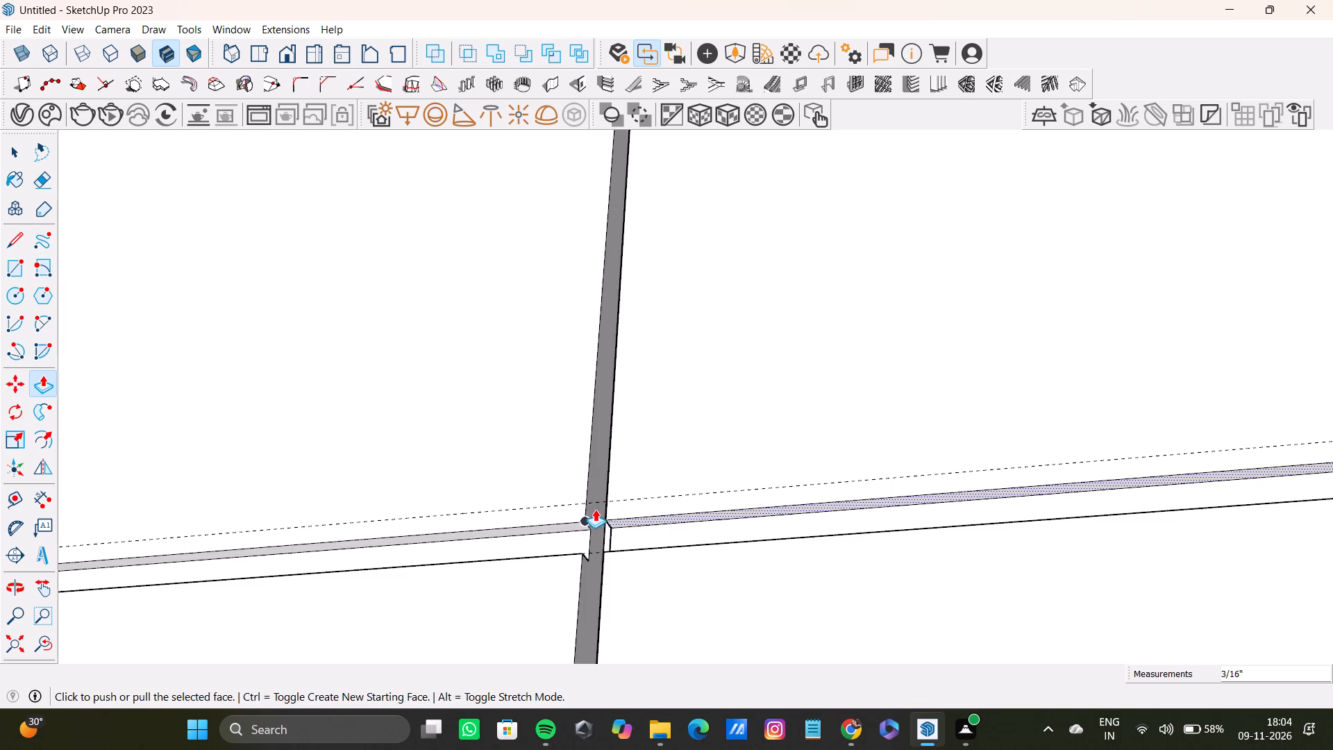
scroll(595, 509, down, 20)
scroll(595, 509, down, 1)
Review the whole room, examining the grooved wardrobe, shelf unit, slatted strip and arched recess wall.
click(14, 647)
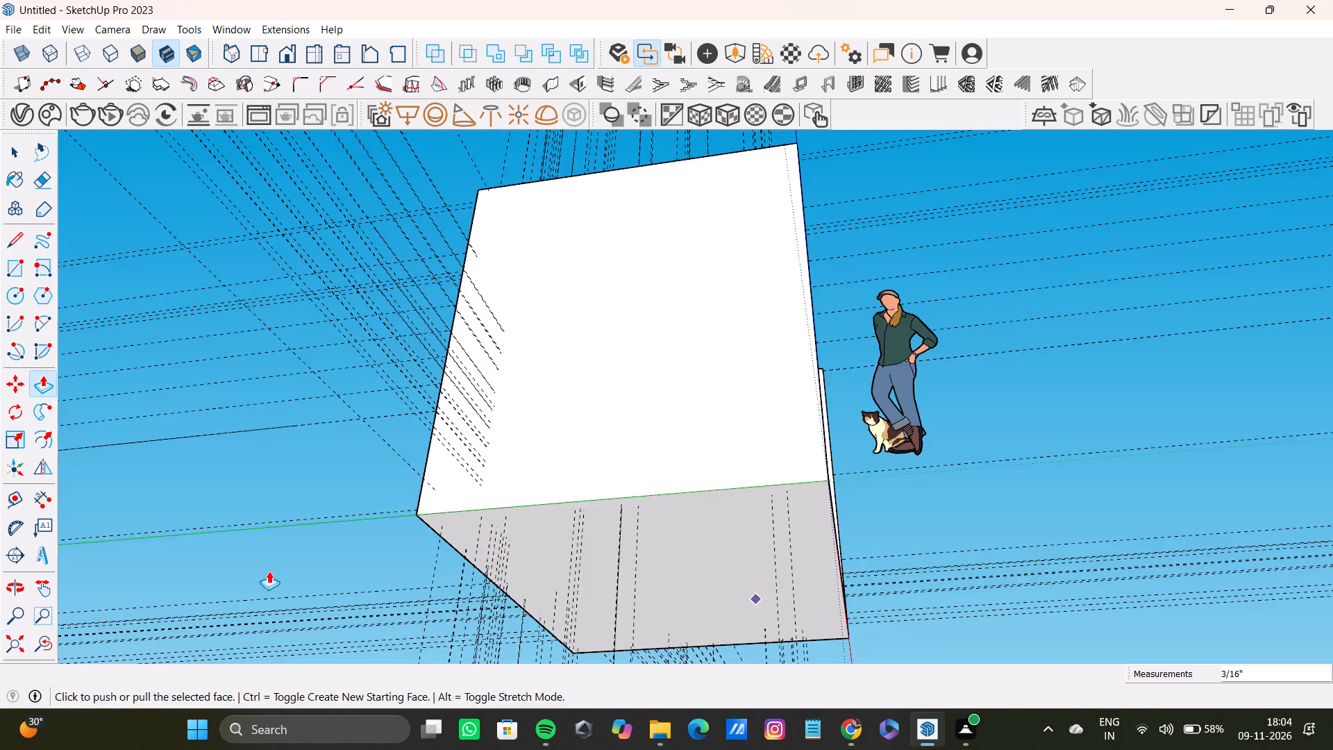
middle_drag(567, 489, 548, 723)
scroll(850, 512, up, 8)
middle_drag(836, 467, 489, 501)
scroll(506, 472, down, 4)
middle_drag(505, 472, 303, 508)
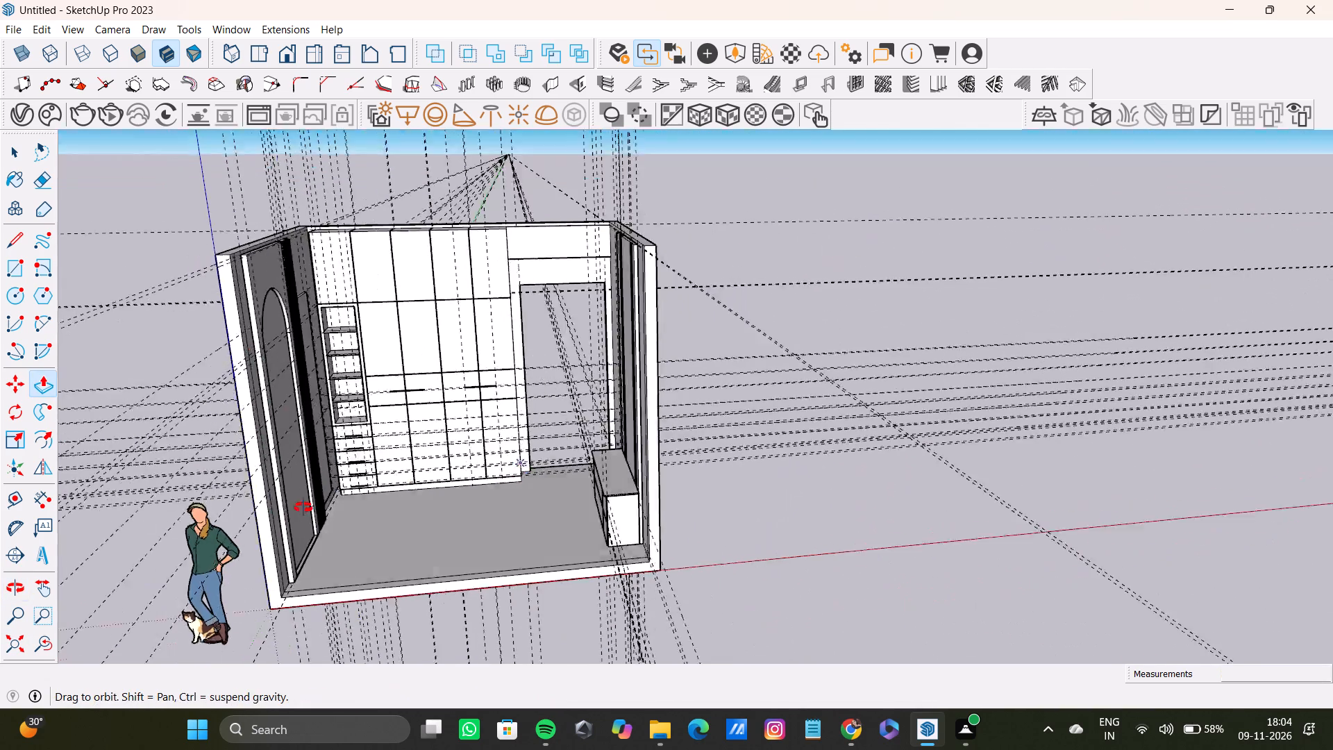
middle_drag(303, 508, 263, 509)
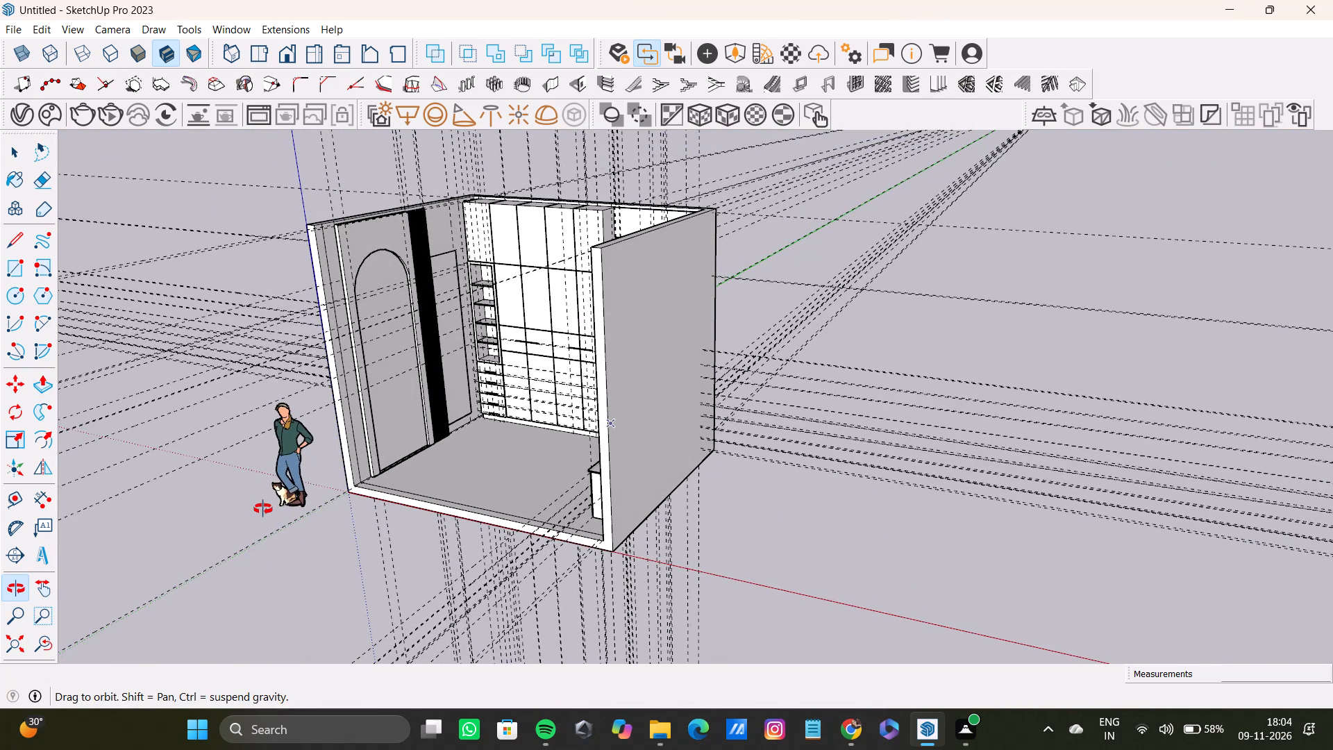
middle_drag(263, 509, 280, 439)
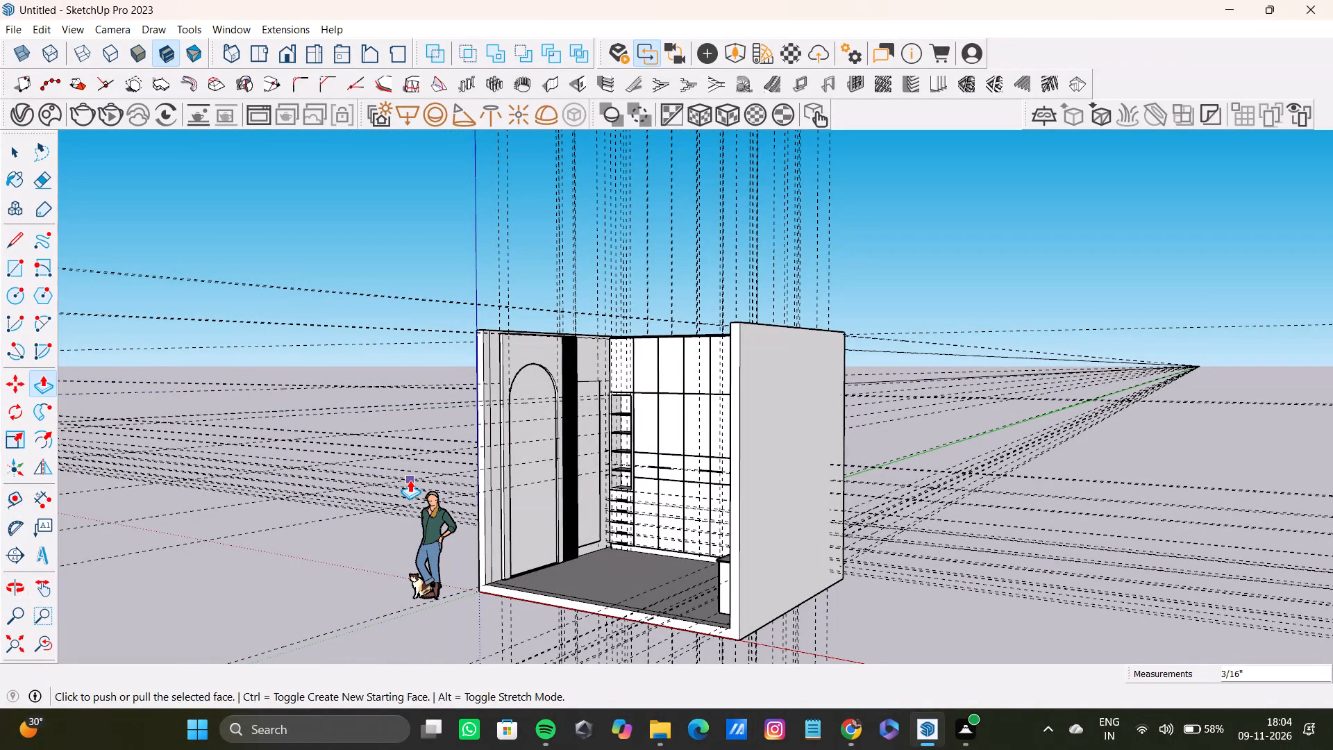
scroll(758, 460, up, 7)
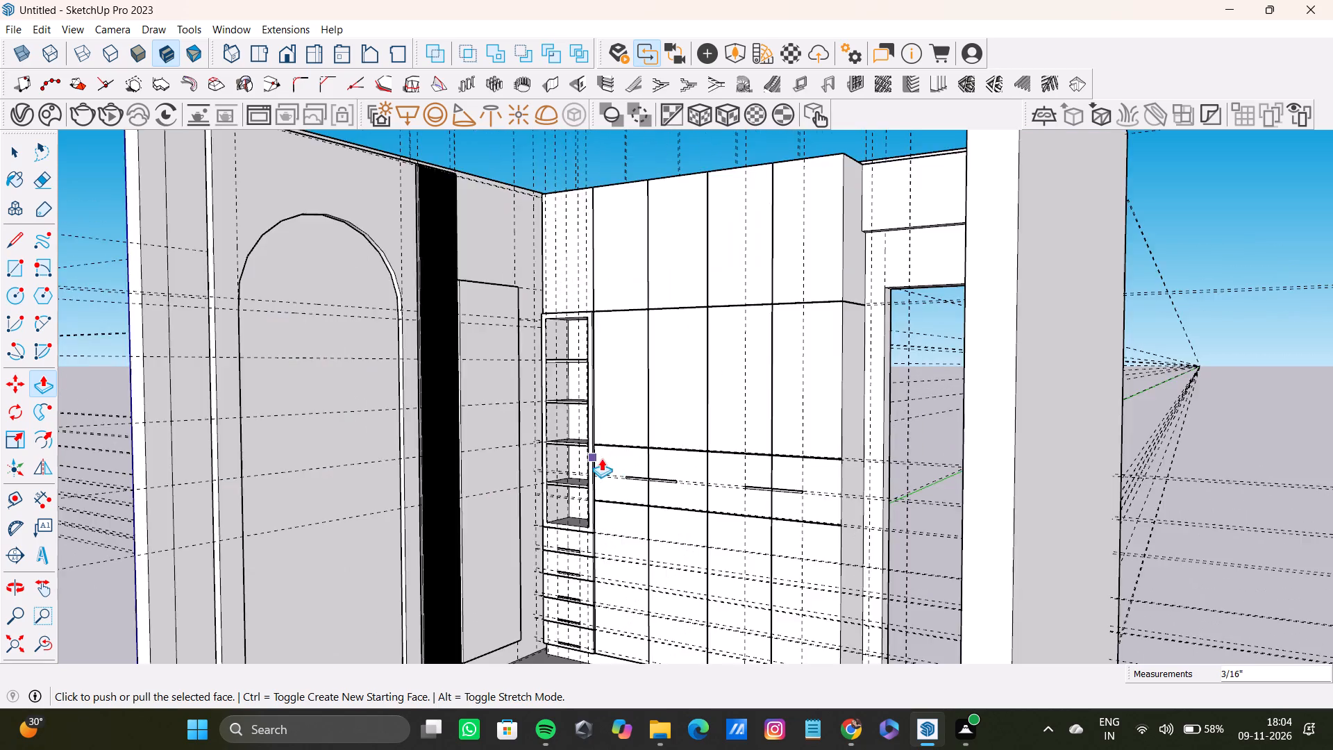
scroll(601, 458, up, 20)
scroll(601, 458, up, 1)
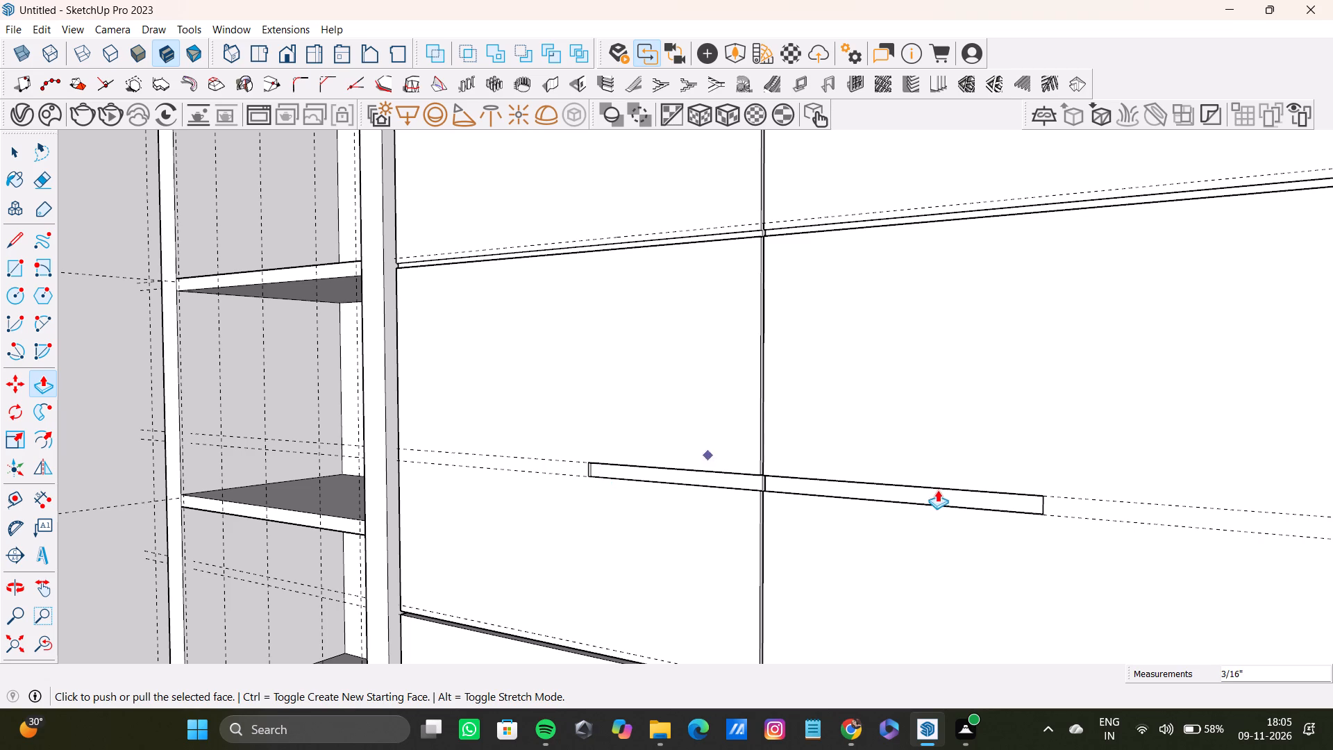
scroll(652, 406, down, 13)
middle_drag(670, 435, 706, 478)
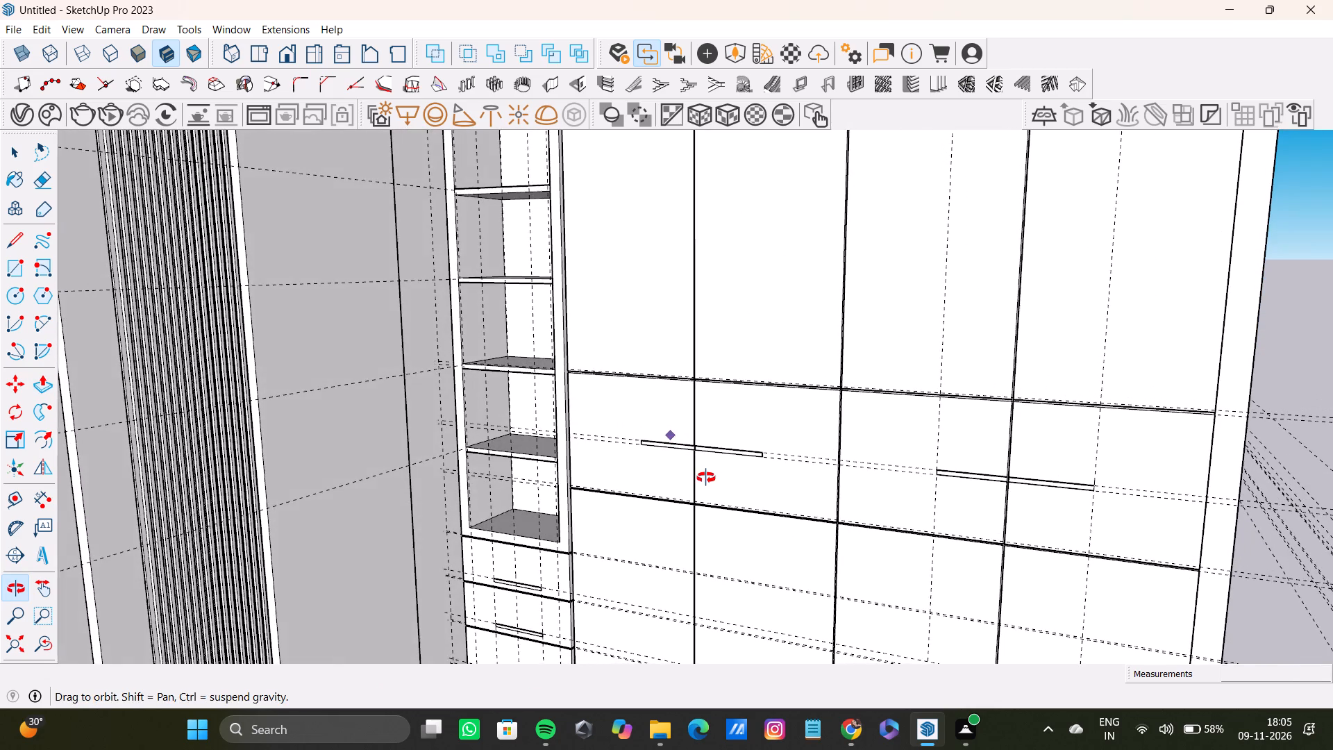
middle_drag(706, 478, 719, 510)
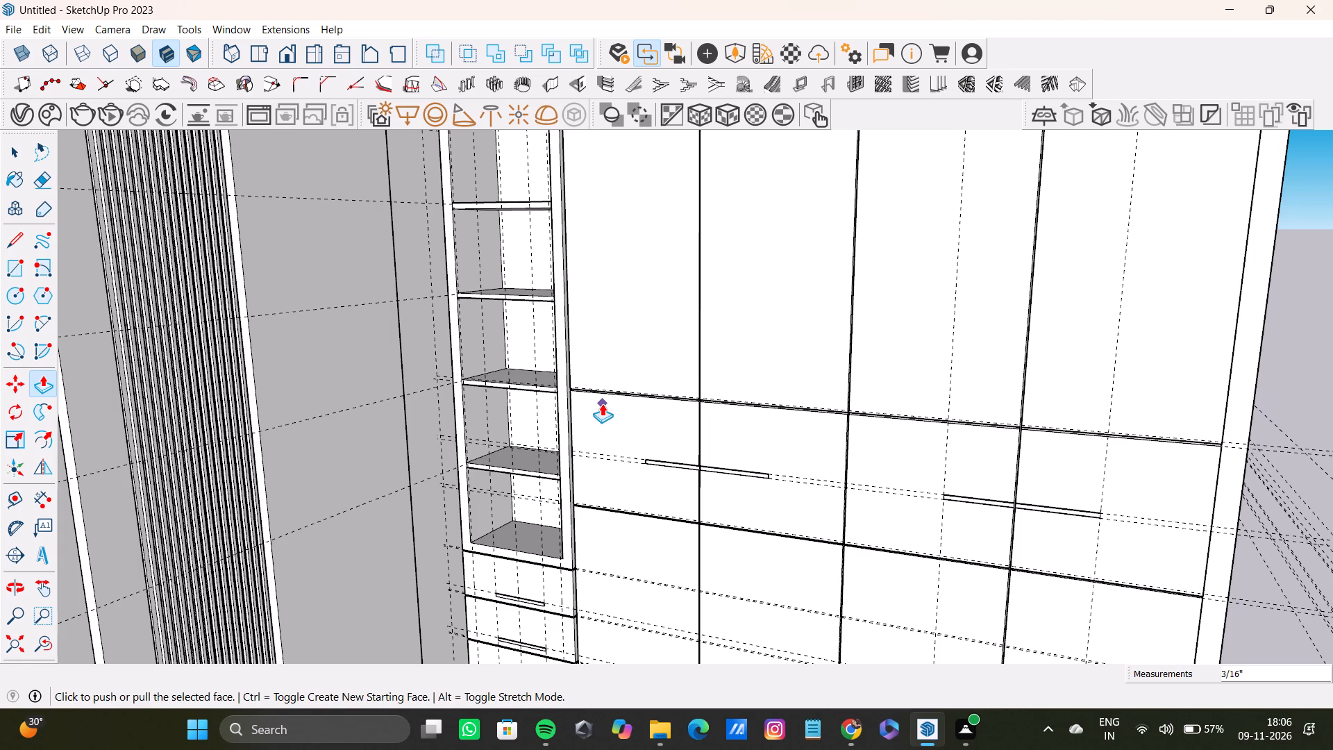
scroll(631, 451, down, 12)
middle_drag(645, 419, 626, 532)
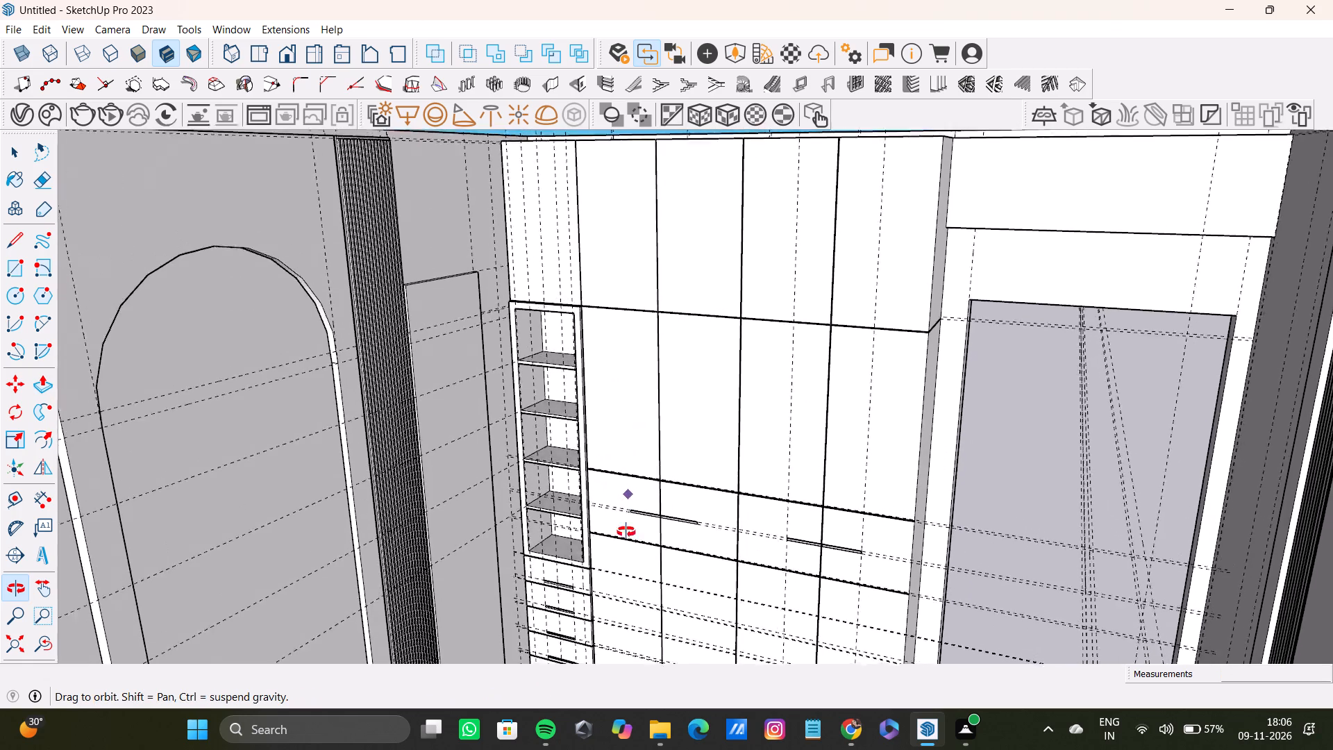
middle_drag(626, 532, 592, 611)
scroll(521, 424, up, 7)
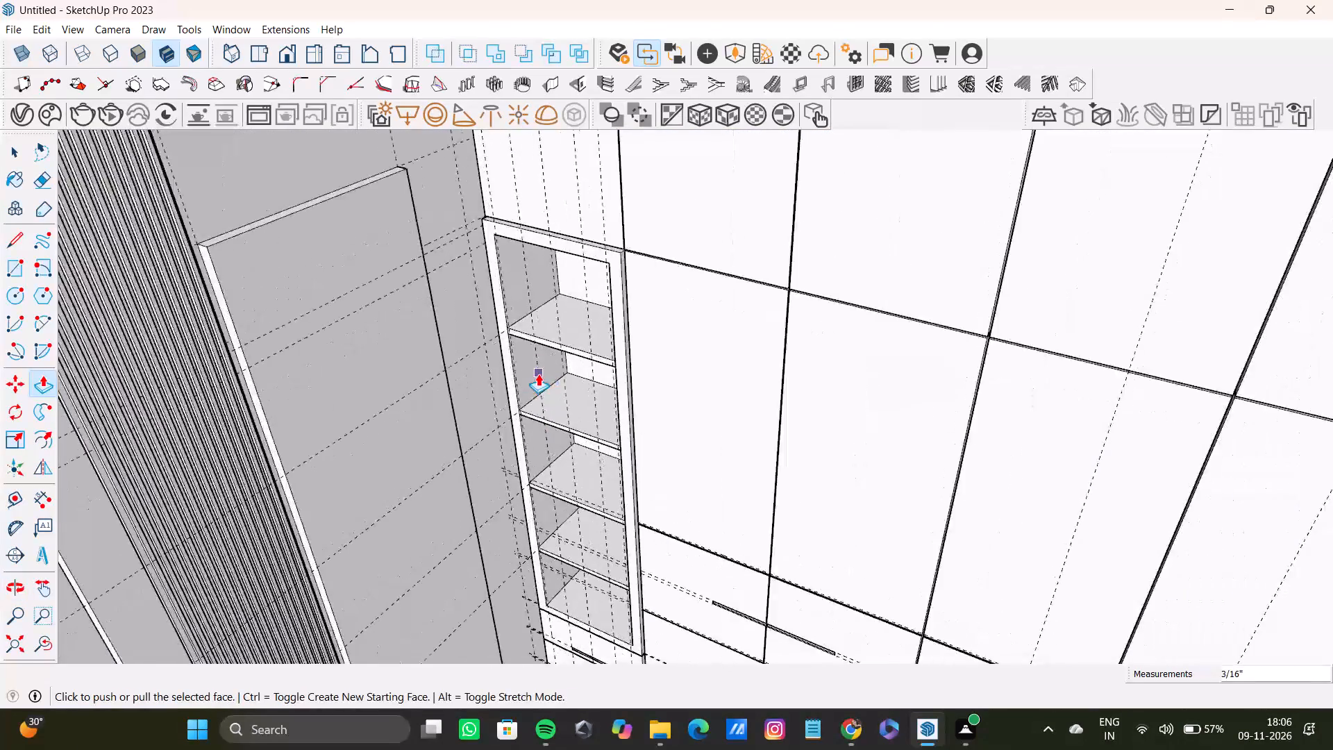
scroll(538, 374, up, 2)
scroll(538, 374, down, 9)
shift+middle_drag(538, 374, 429, 455)
shift+scroll(284, 324, down, 3)
shift+middle_drag(284, 324, 651, 442)
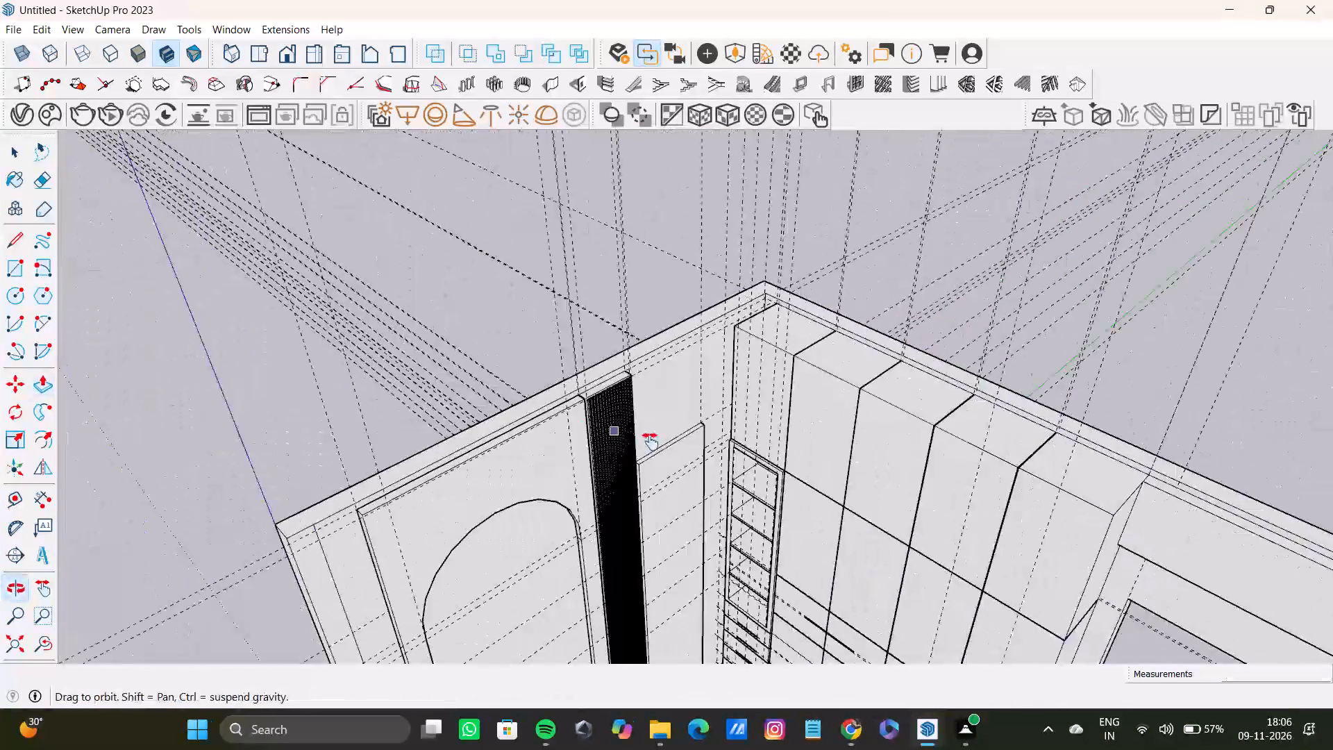
shift+middle_drag(651, 442, 512, 474)
middle_drag(512, 474, 535, 438)
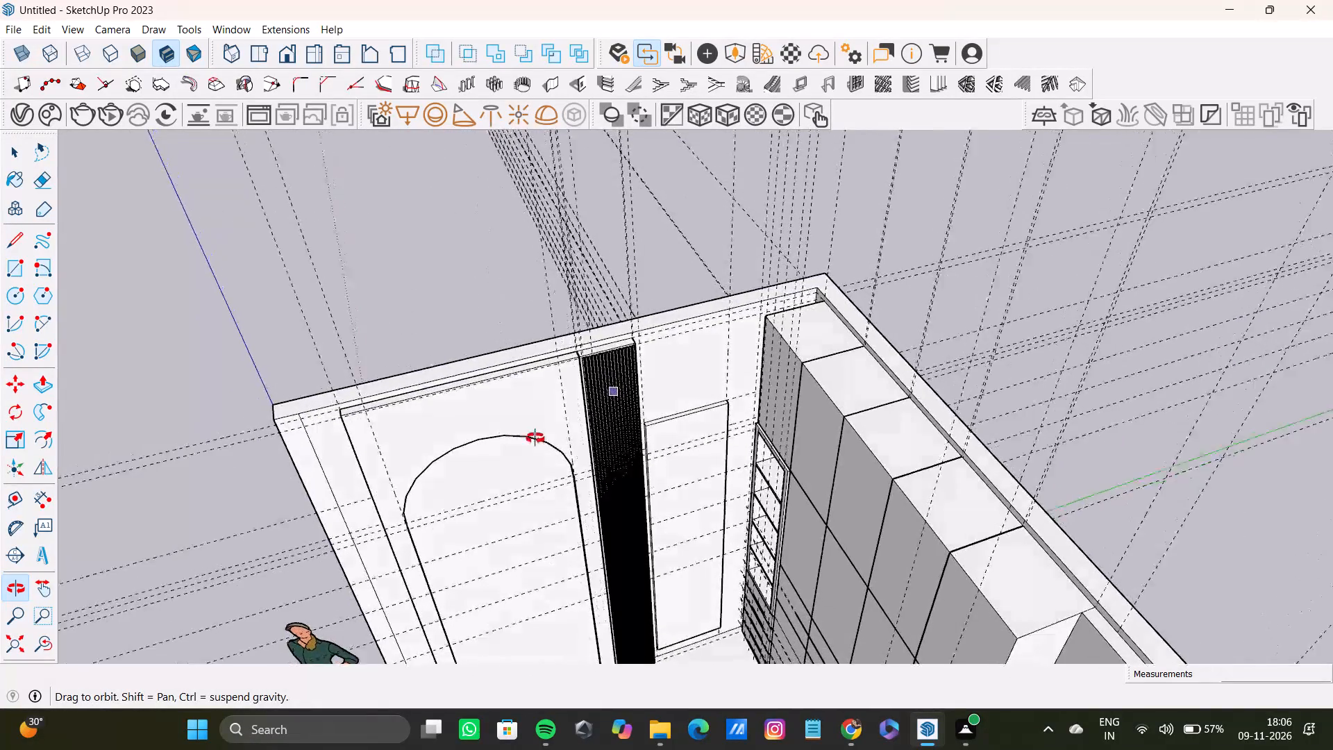
middle_drag(535, 438, 536, 468)
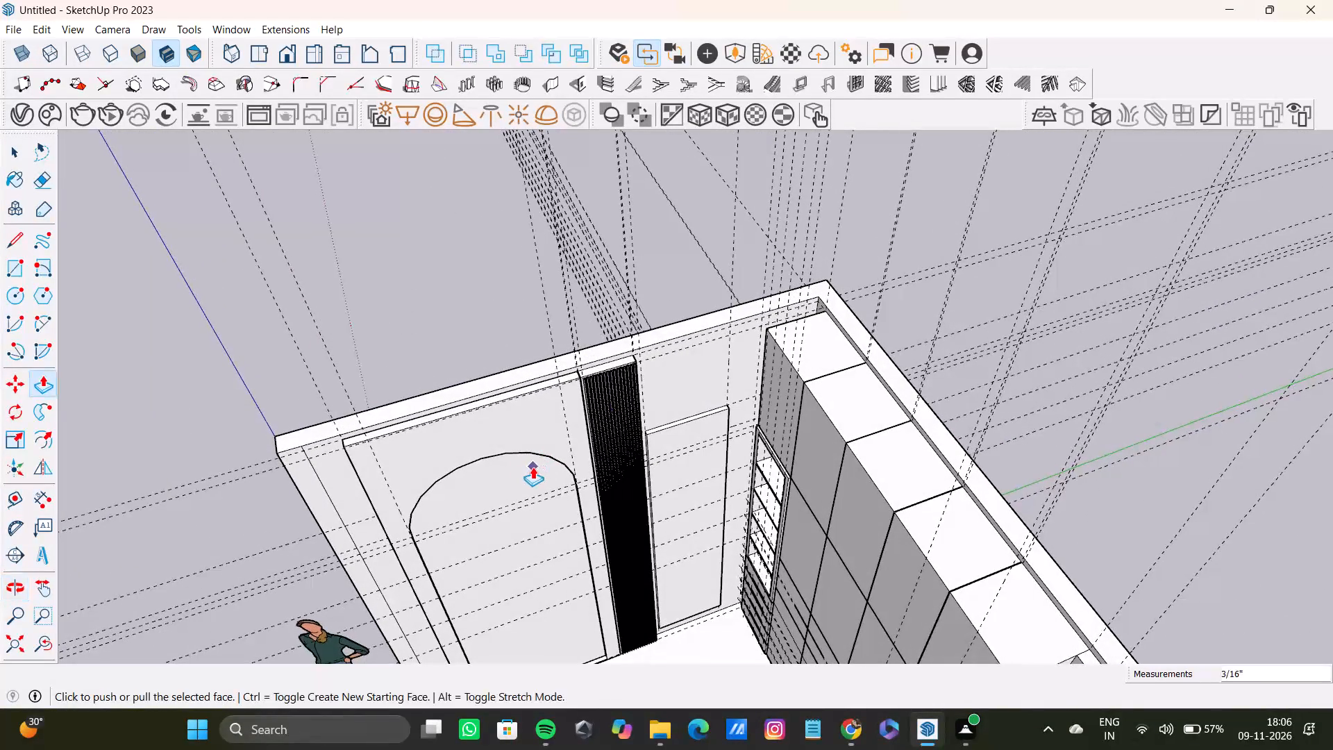
key(space)
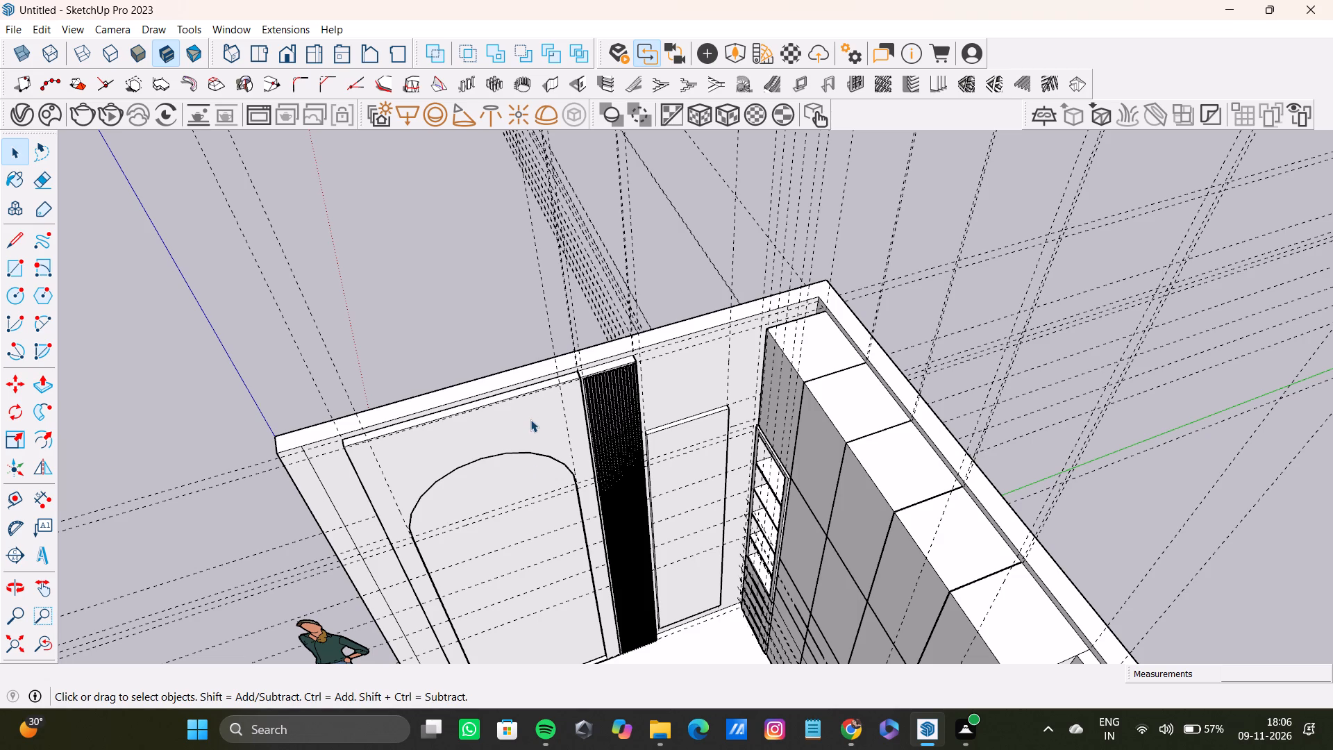
scroll(548, 489, up, 4)
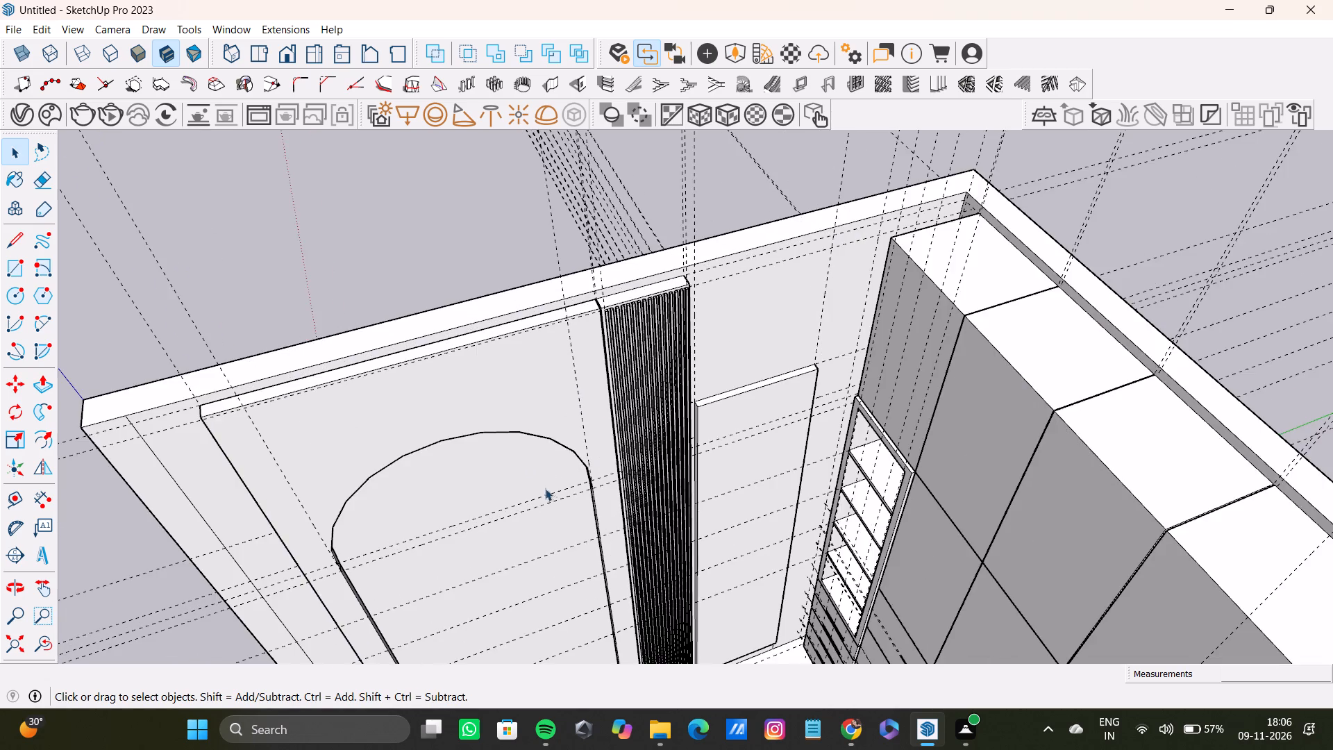
scroll(508, 480, down, 3)
middle_drag(508, 480, 506, 520)
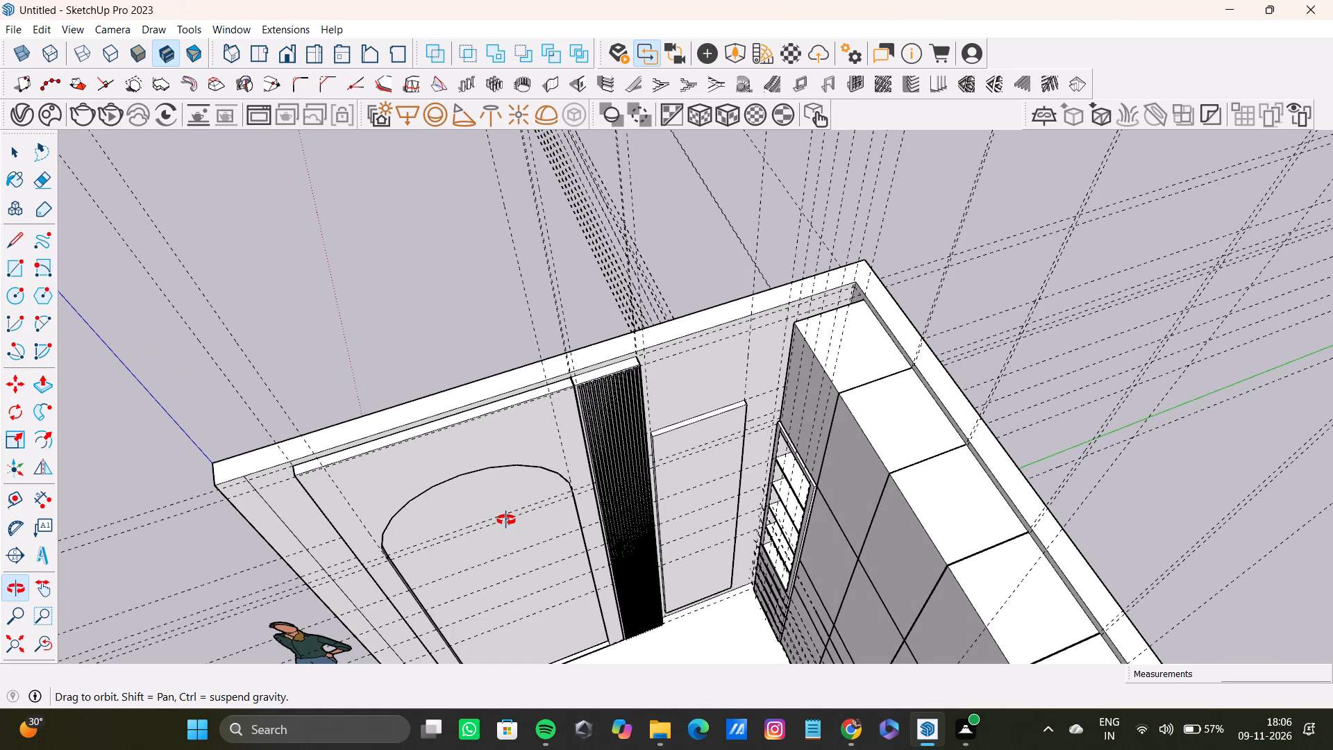
Delete all the dashed guide lines from the model.
middle_drag(506, 520, 577, 527)
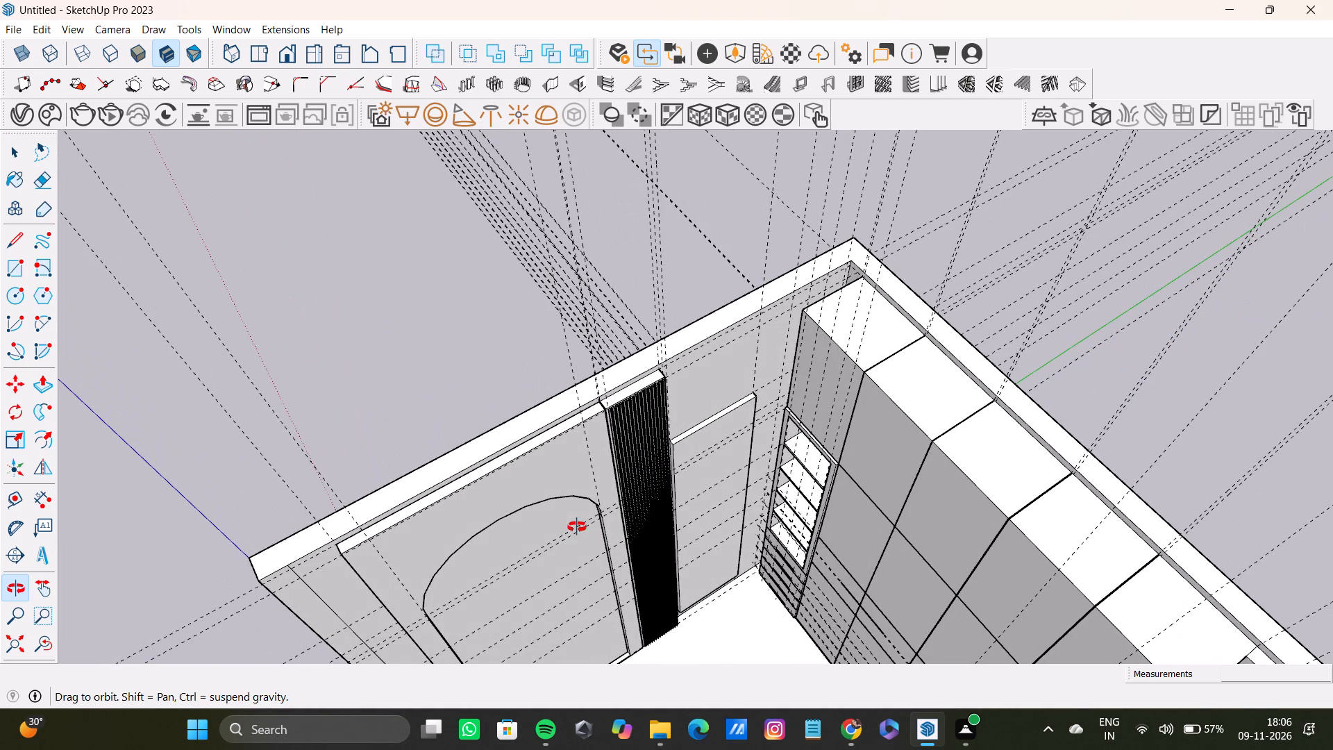
middle_drag(577, 527, 540, 537)
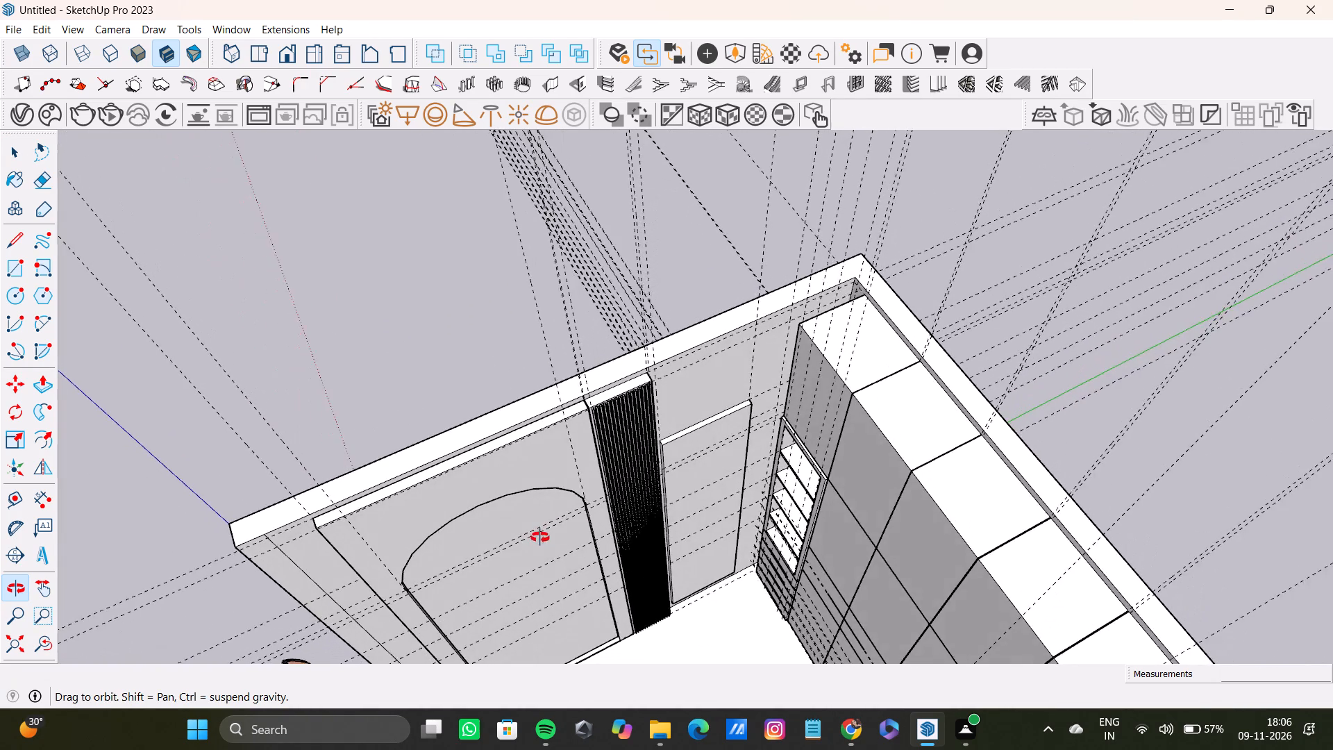
middle_drag(540, 537, 464, 563)
scroll(464, 563, down, 5)
middle_drag(464, 558, 671, 499)
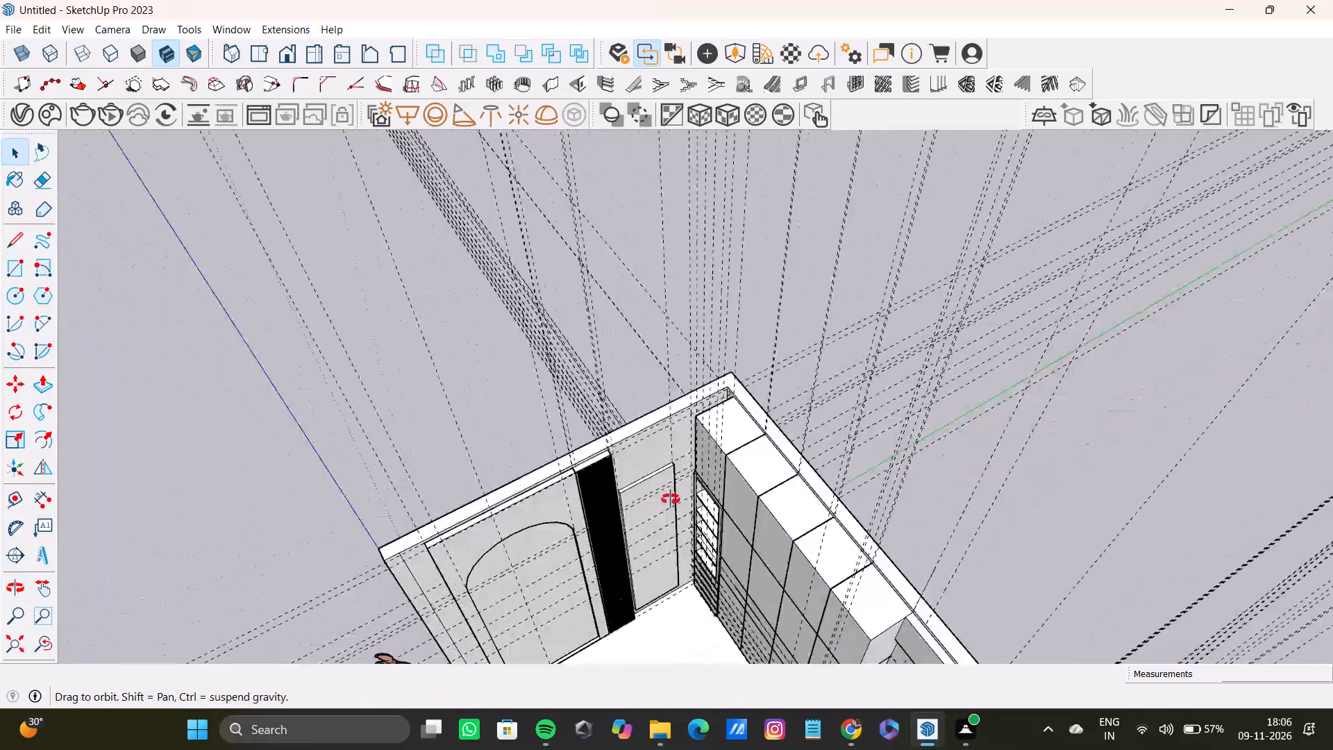
middle_drag(671, 499, 675, 499)
scroll(675, 499, down, 11)
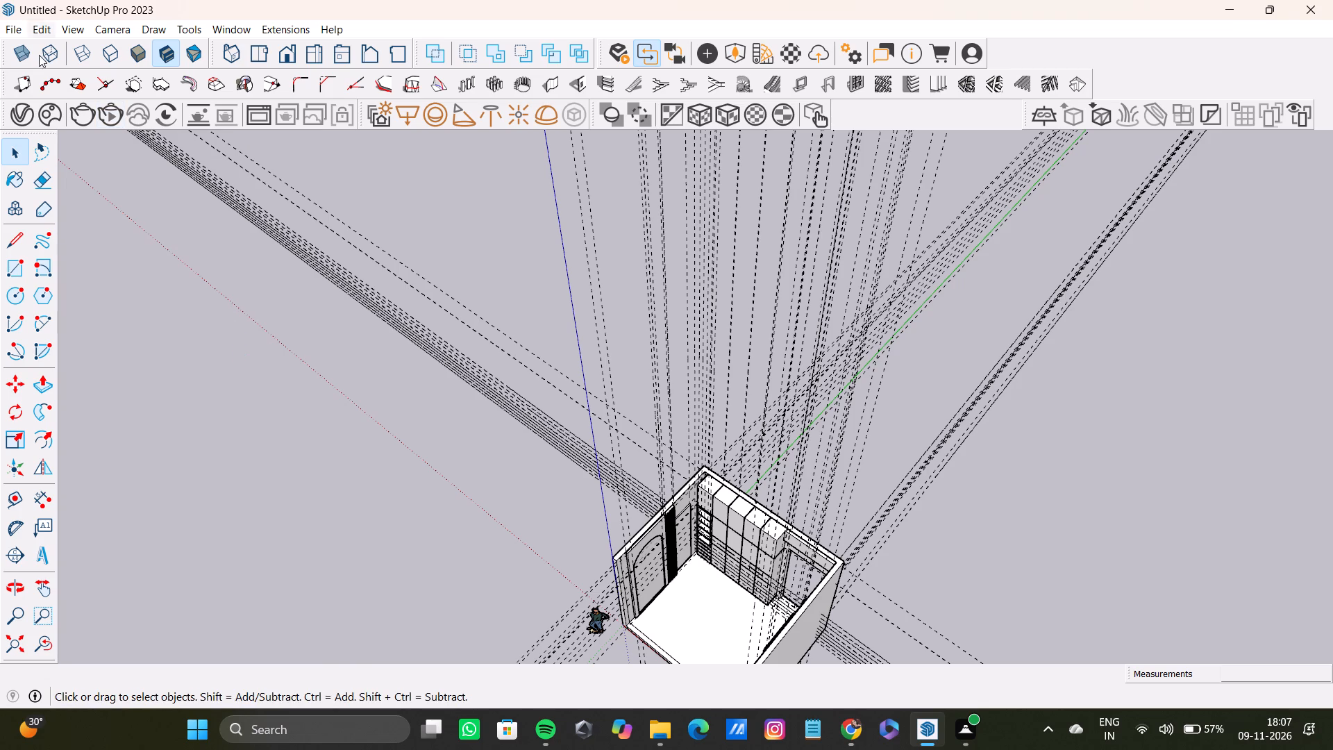
click(50, 34)
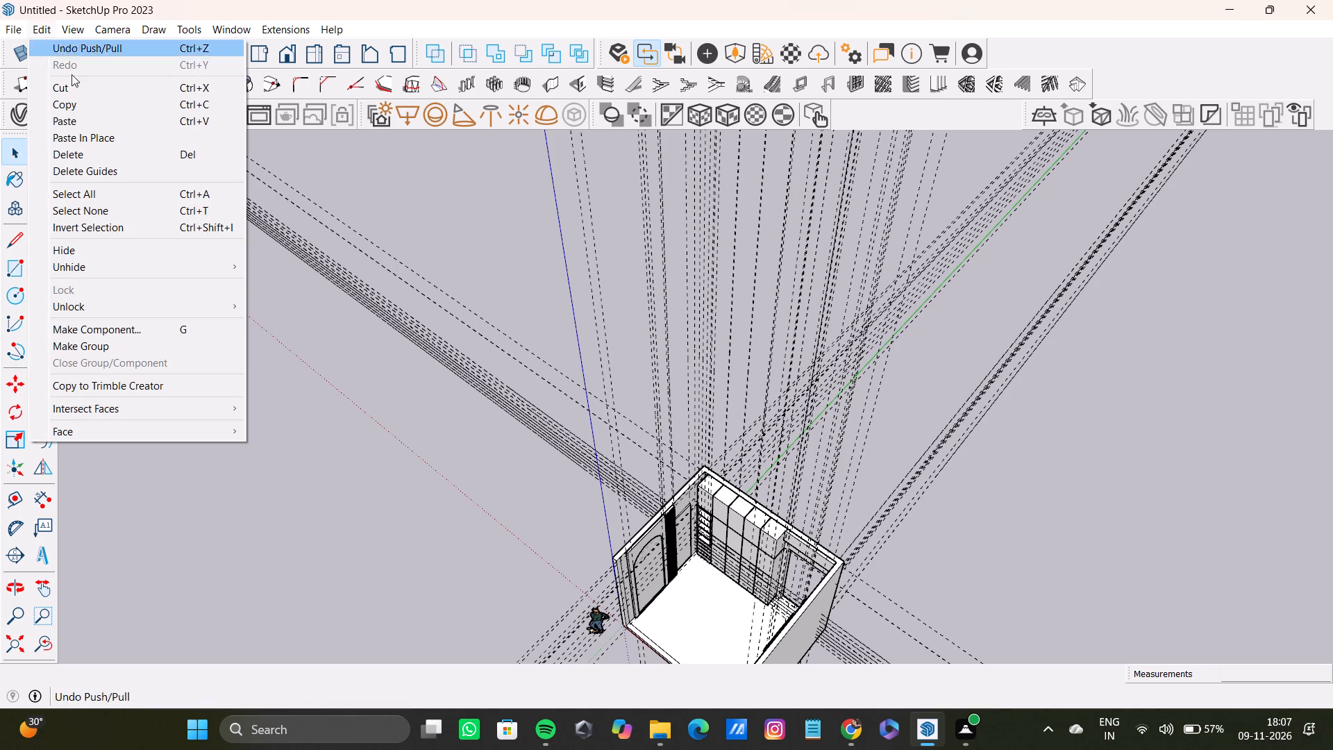
click(115, 165)
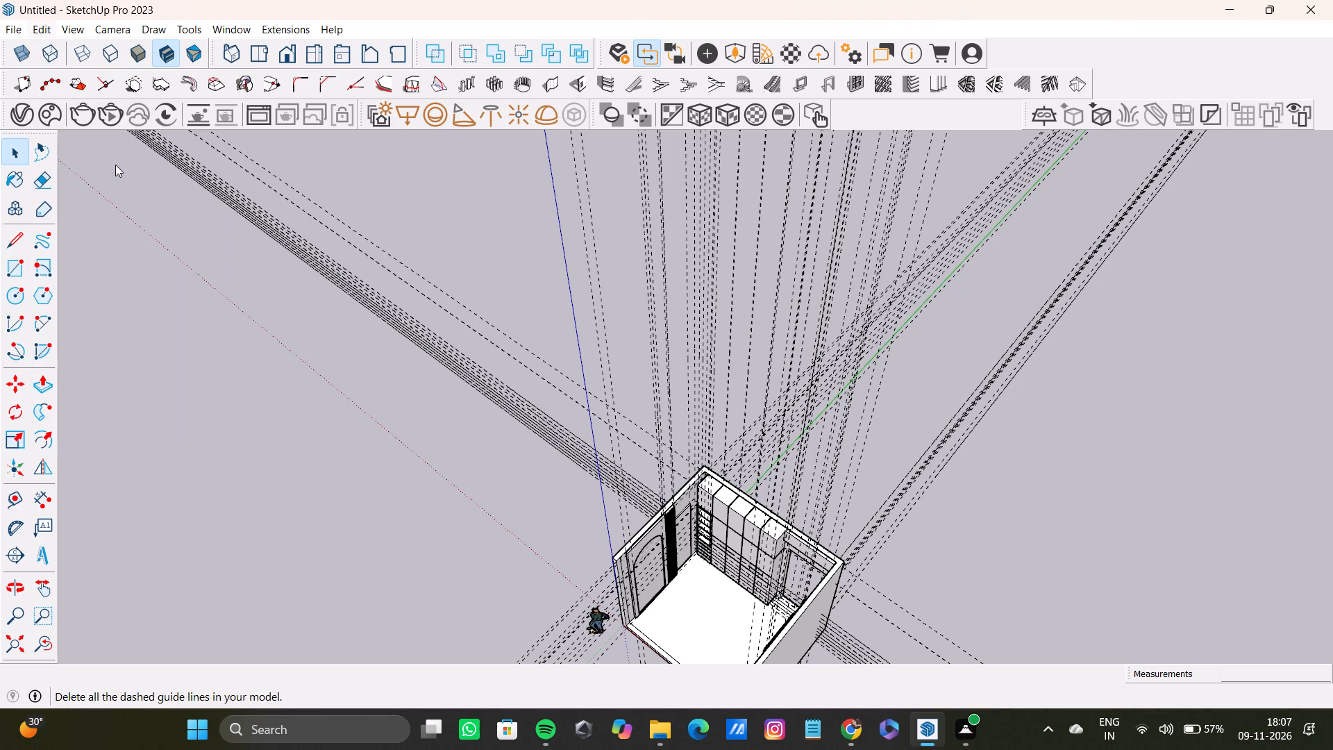
Draw a rectangle about 1' 5 5/8" by 5' 7 3/4" across the shelf unit's opening, between its opposite inner frame corners.
scroll(744, 440, down, 4)
scroll(755, 506, up, 8)
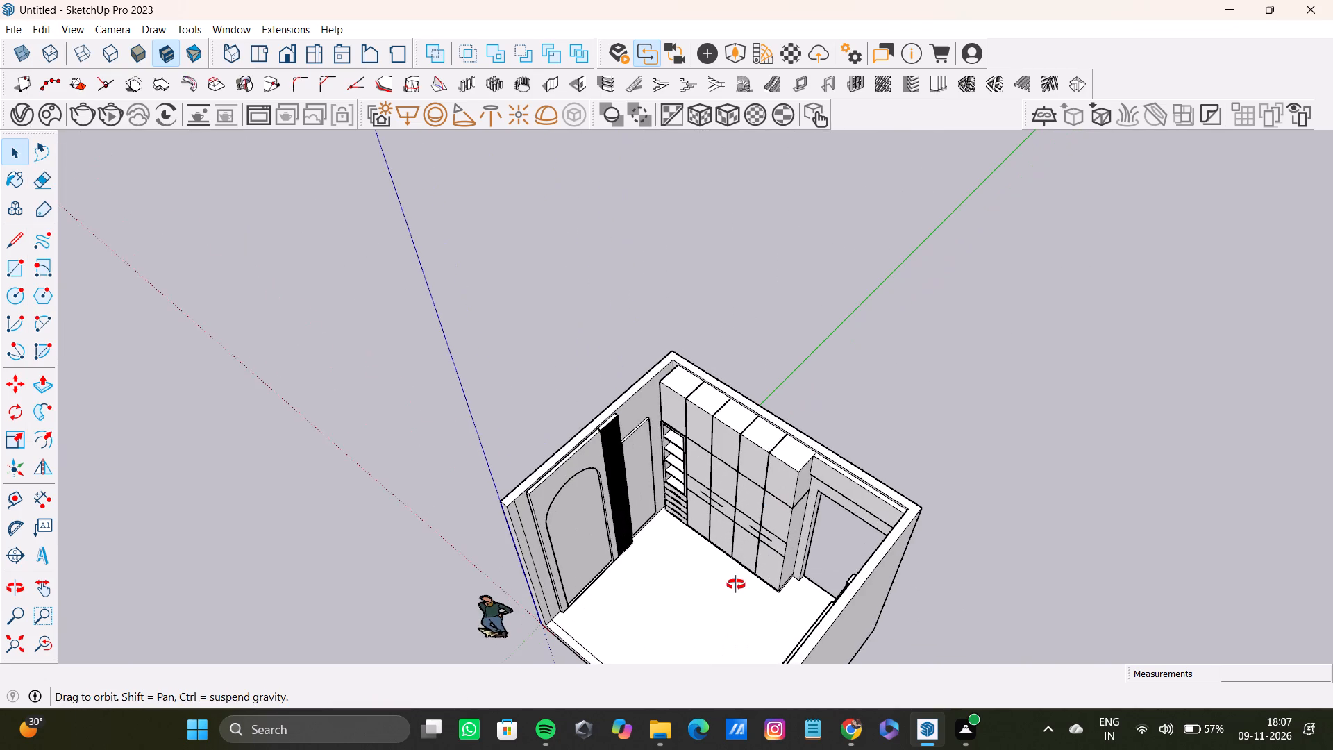
scroll(688, 392, up, 4)
shift+middle_drag(686, 389, 727, 412)
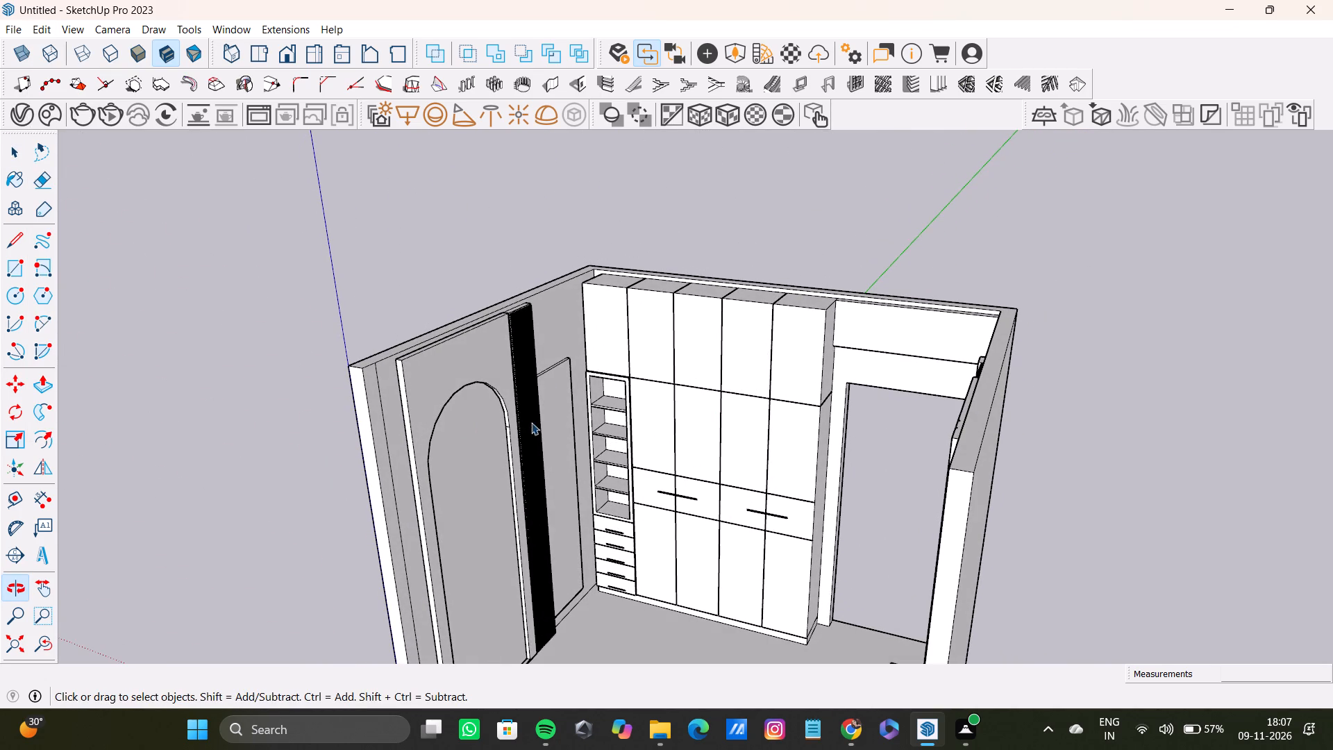
scroll(539, 401, up, 7)
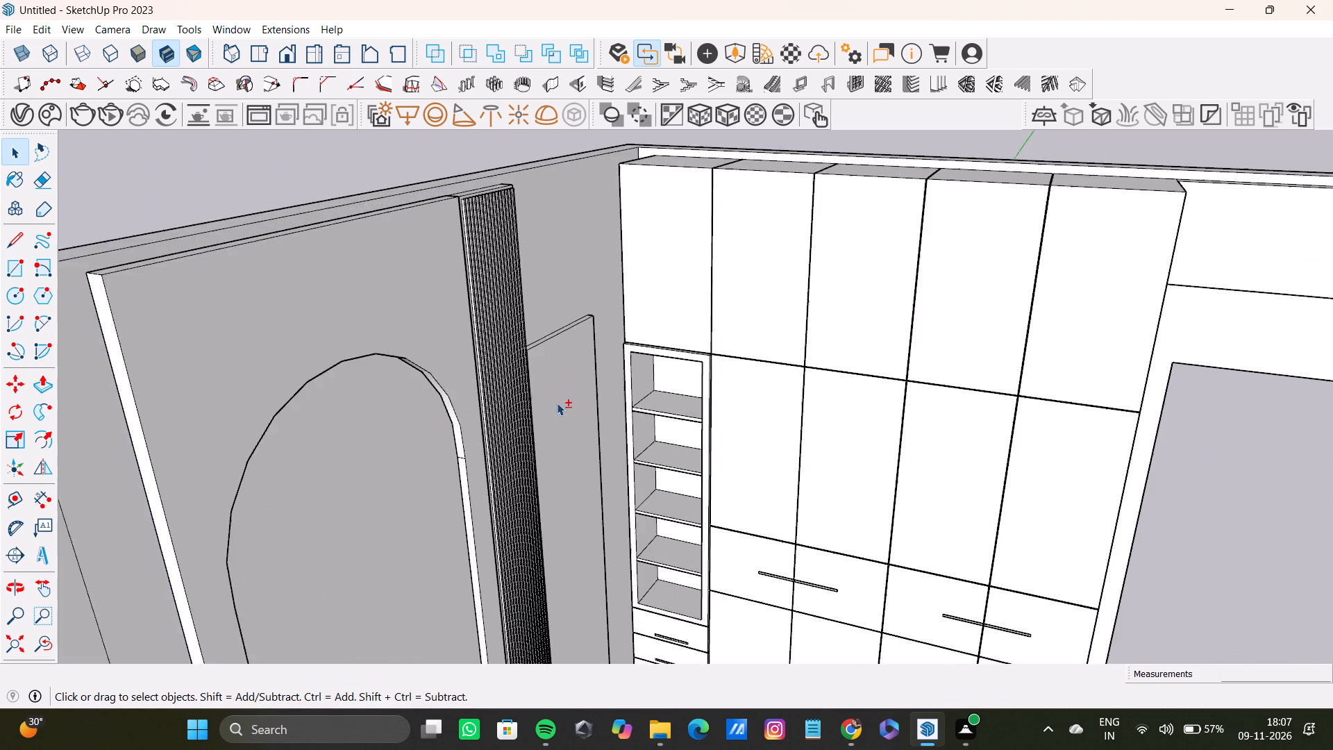
shift+middle_drag(557, 403, 525, 364)
key(r)
scroll(626, 329, up, 7)
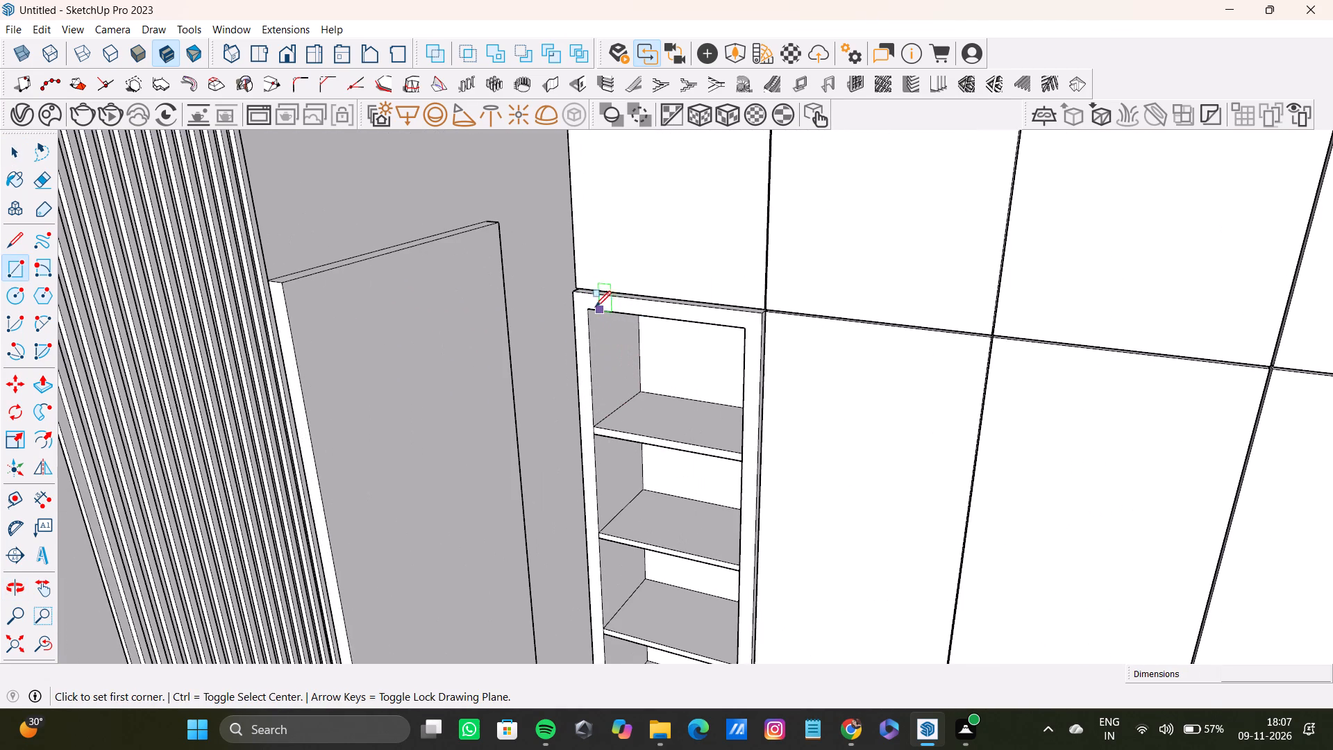
click(588, 309)
scroll(657, 417, down, 3)
shift+middle_drag(684, 470, 648, 315)
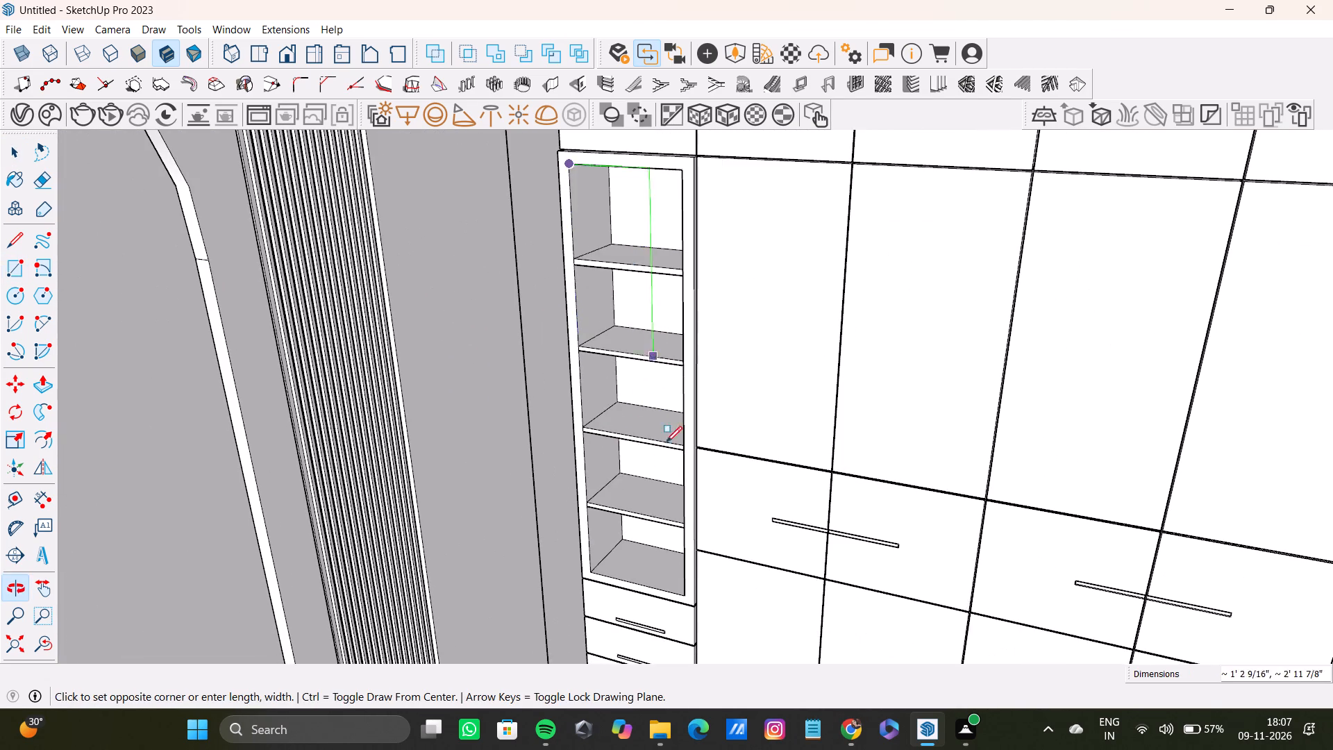
shift+middle_drag(650, 571, 650, 535)
scroll(651, 539, up, 1)
click(689, 562)
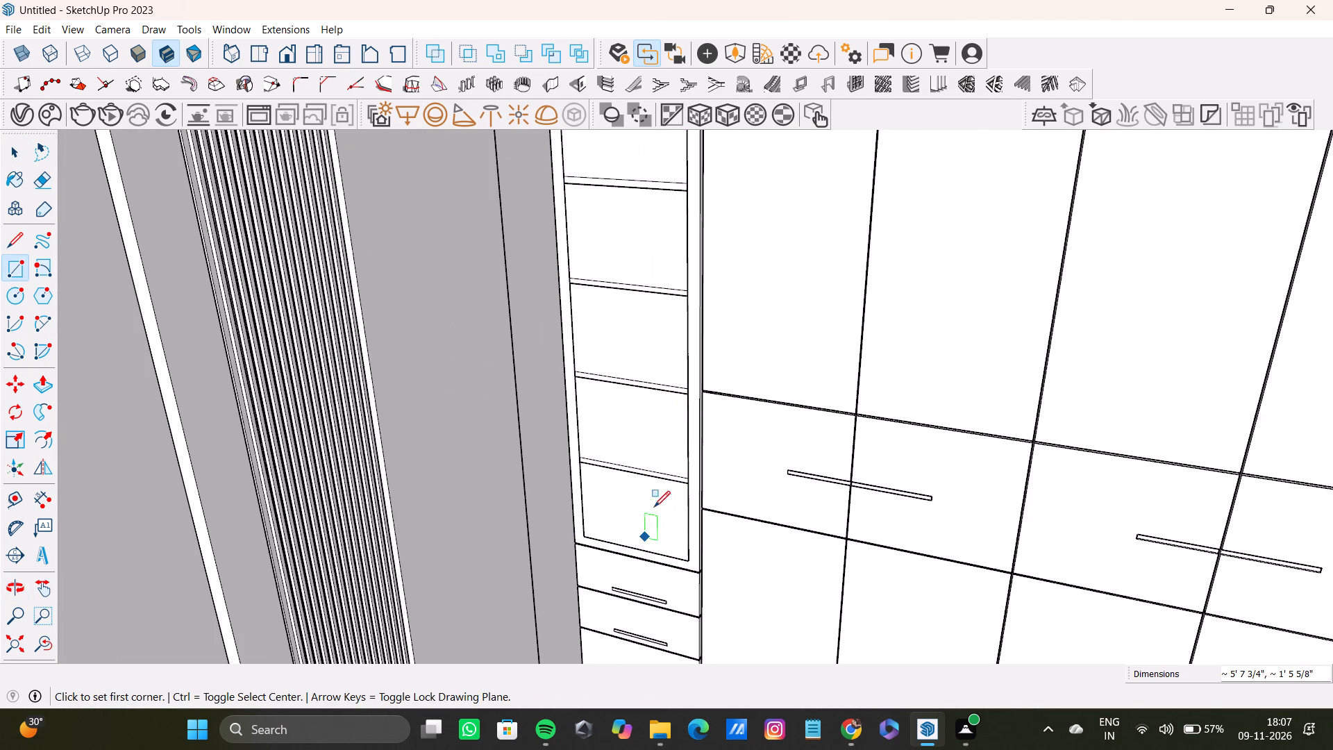
Pull the rectangle covering the shelf unit's opening outward 13/16" to form a door panel.
scroll(655, 505, down, 4)
shift+middle_drag(655, 504, 646, 524)
shift+scroll(657, 399, down, 1)
shift+middle_drag(657, 399, 668, 525)
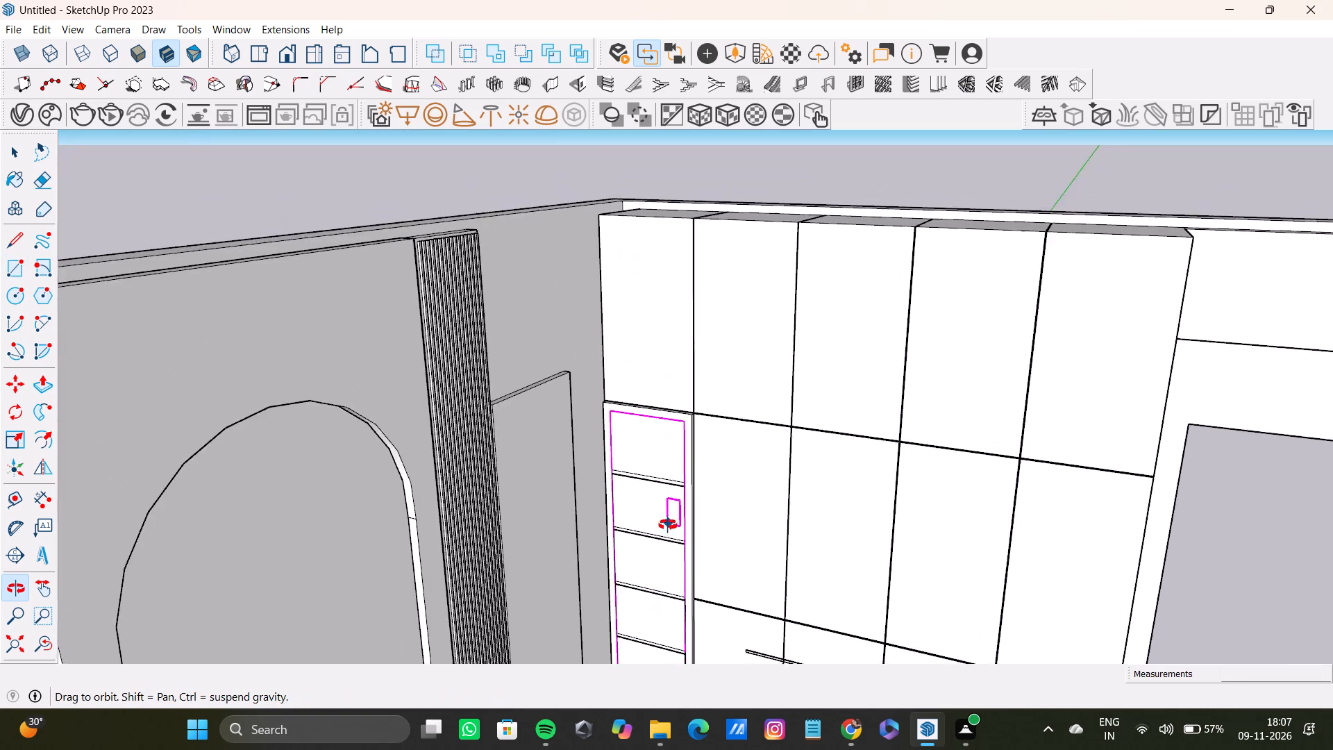
shift+middle_drag(668, 525, 601, 557)
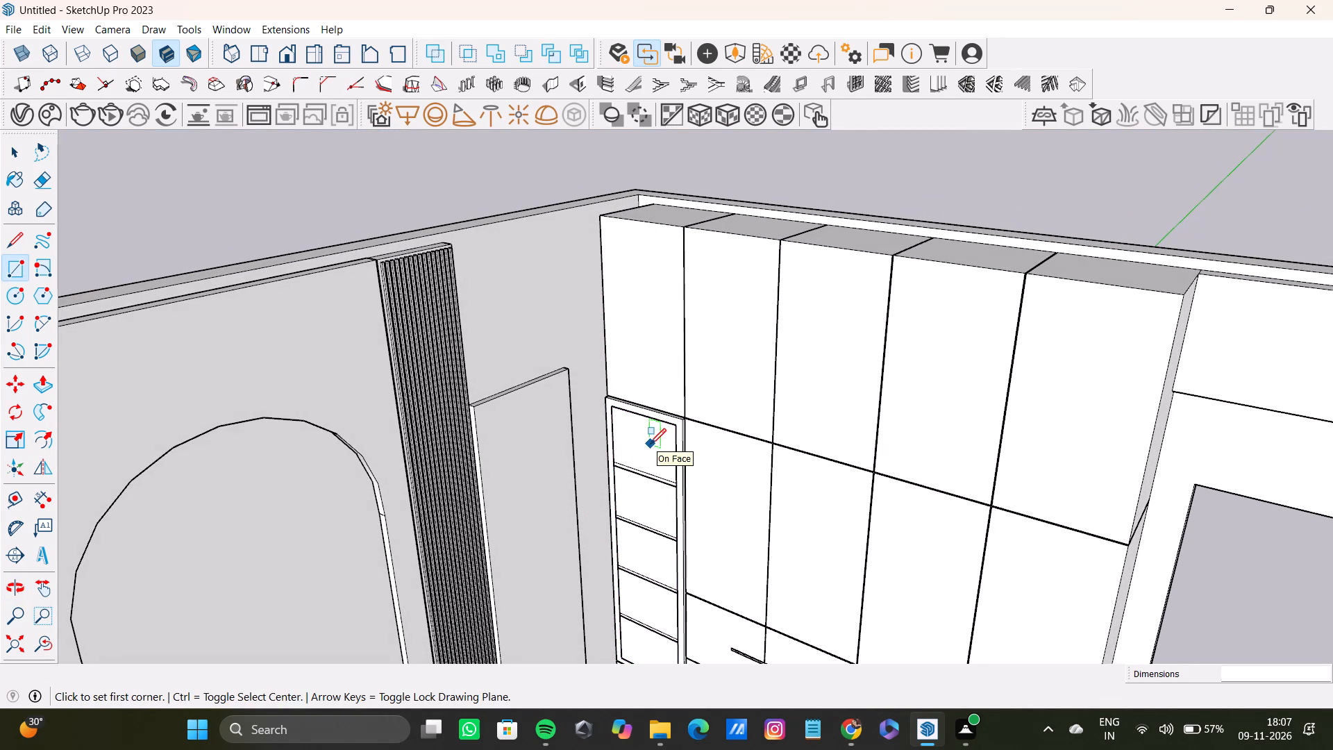
key(space)
click(651, 442)
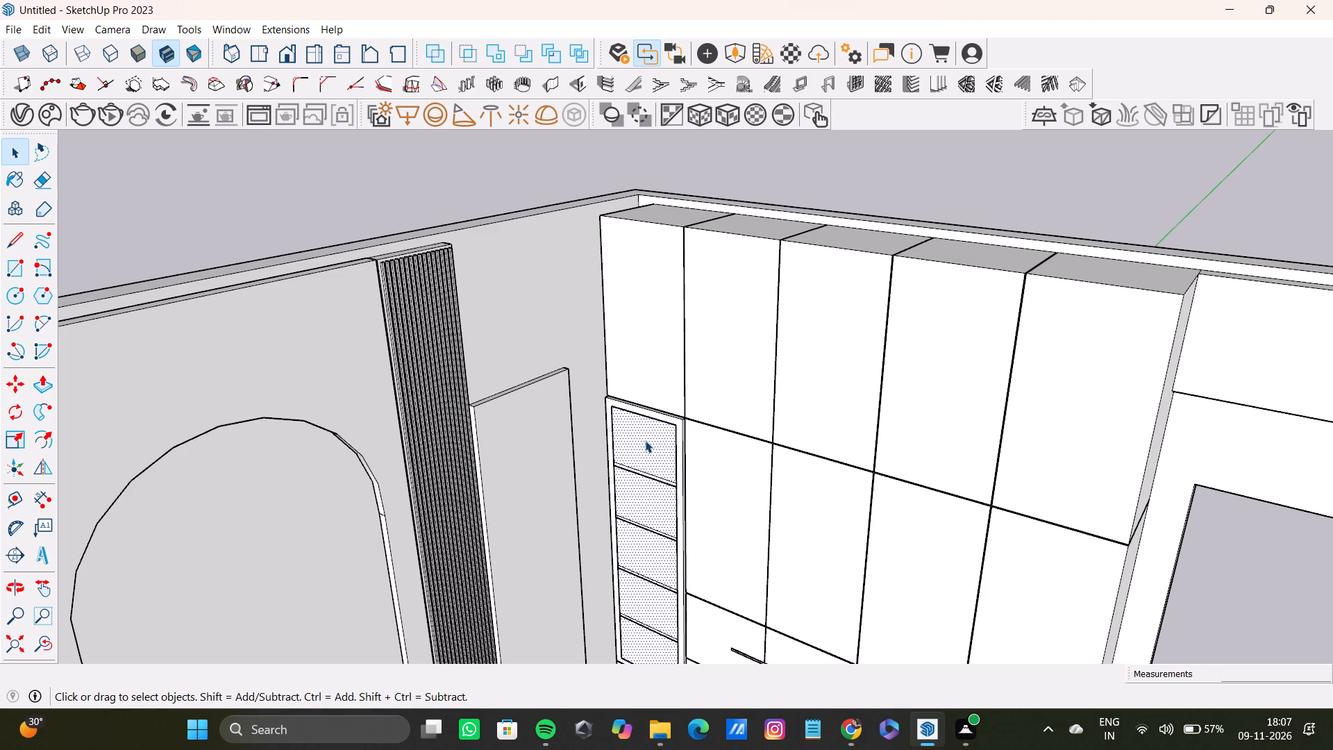
click(644, 438)
key(p)
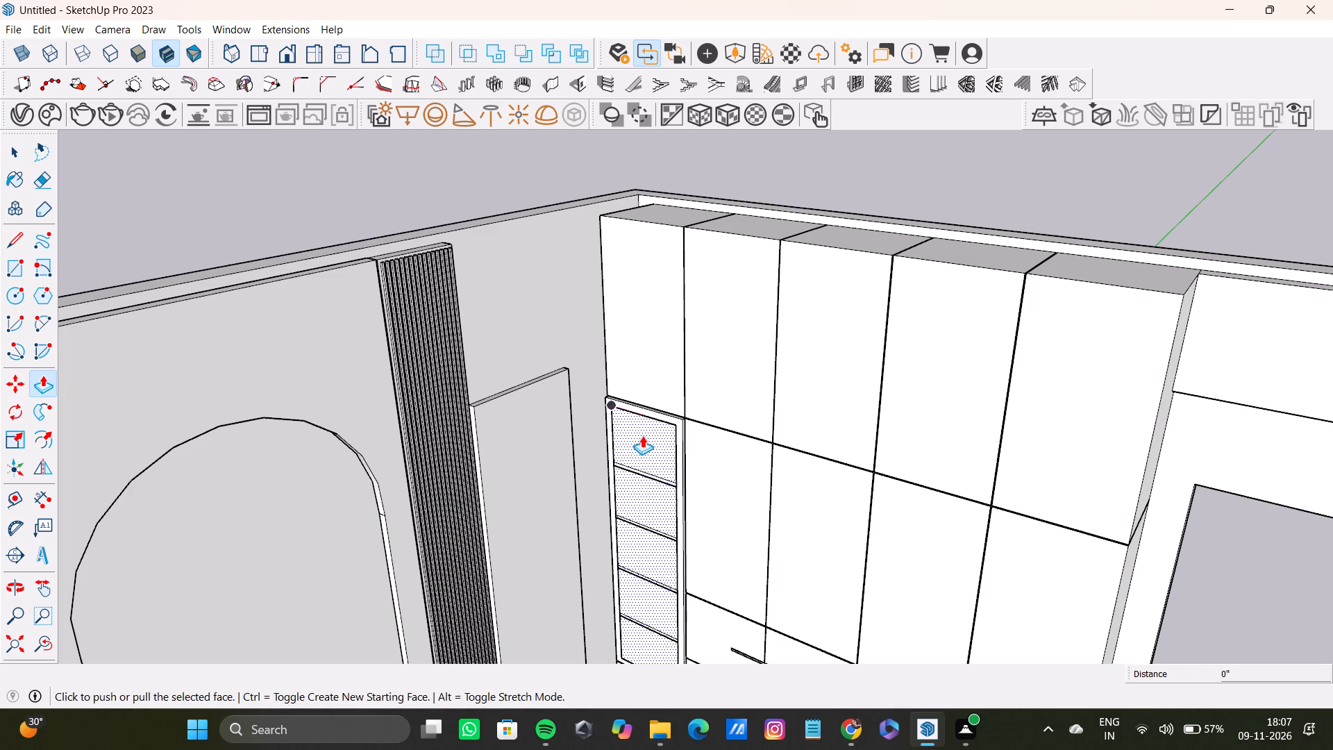
scroll(626, 431, up, 8)
click(723, 433)
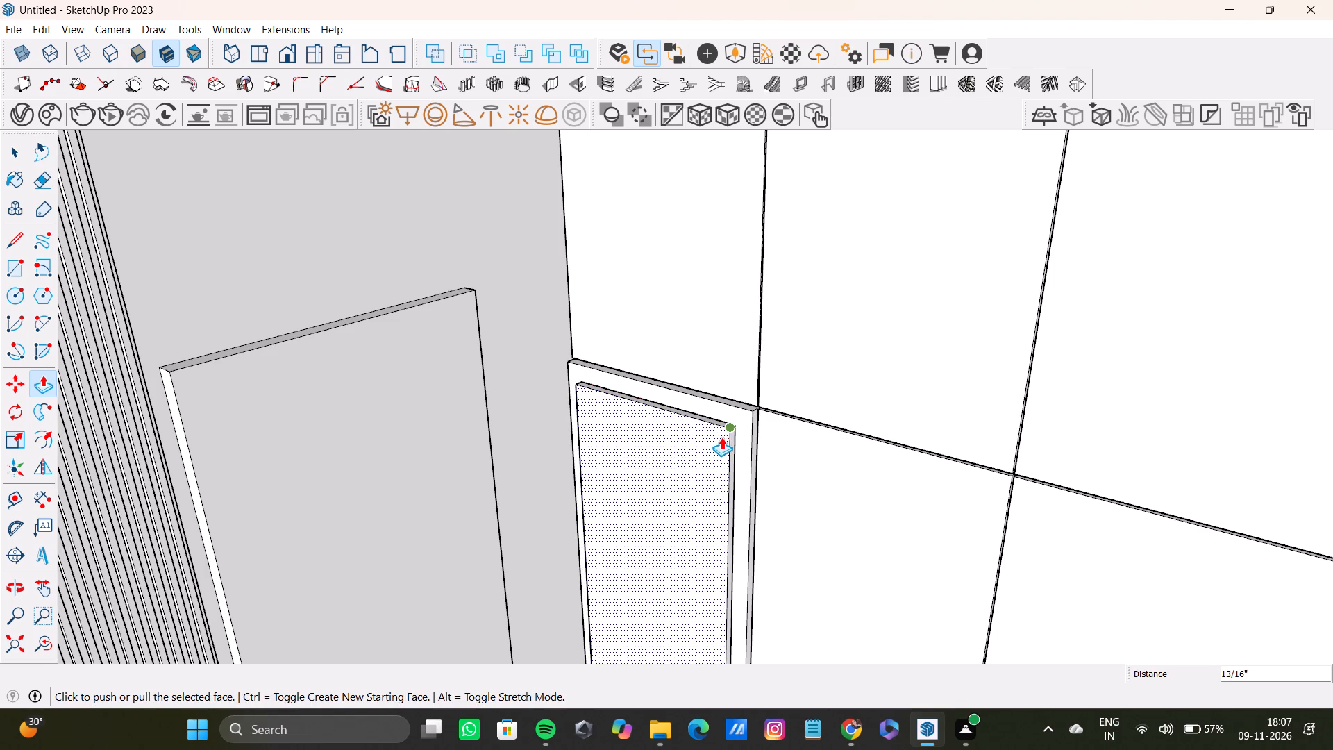
scroll(711, 436, down, 7)
middle_drag(710, 435, 769, 453)
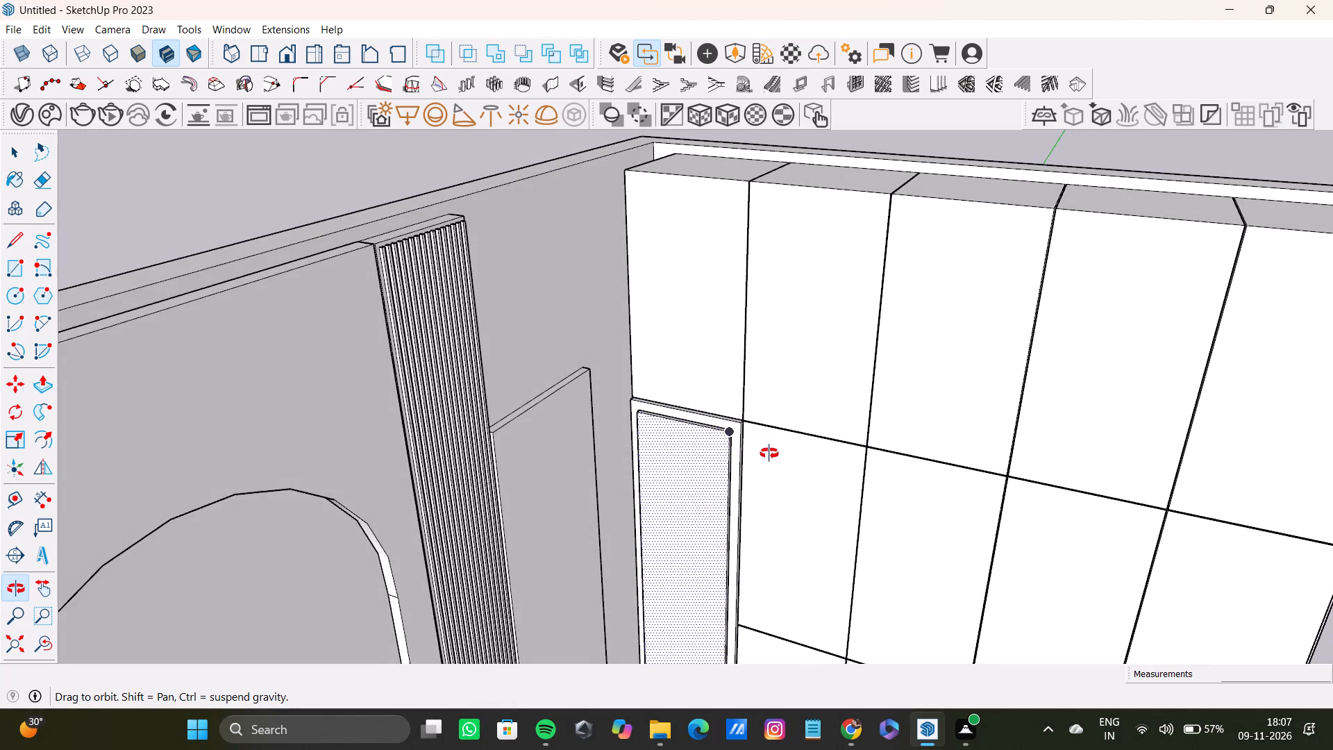
middle_drag(769, 453, 773, 460)
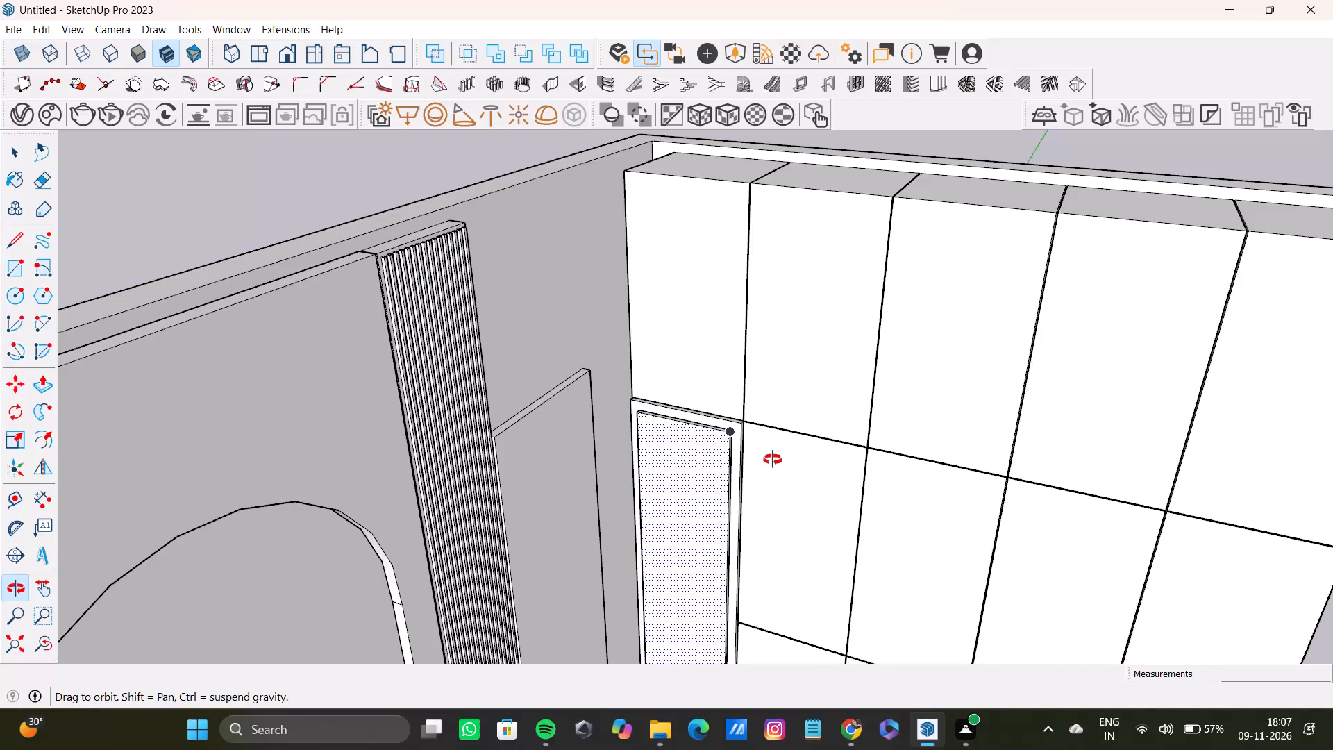
middle_drag(773, 460, 773, 460)
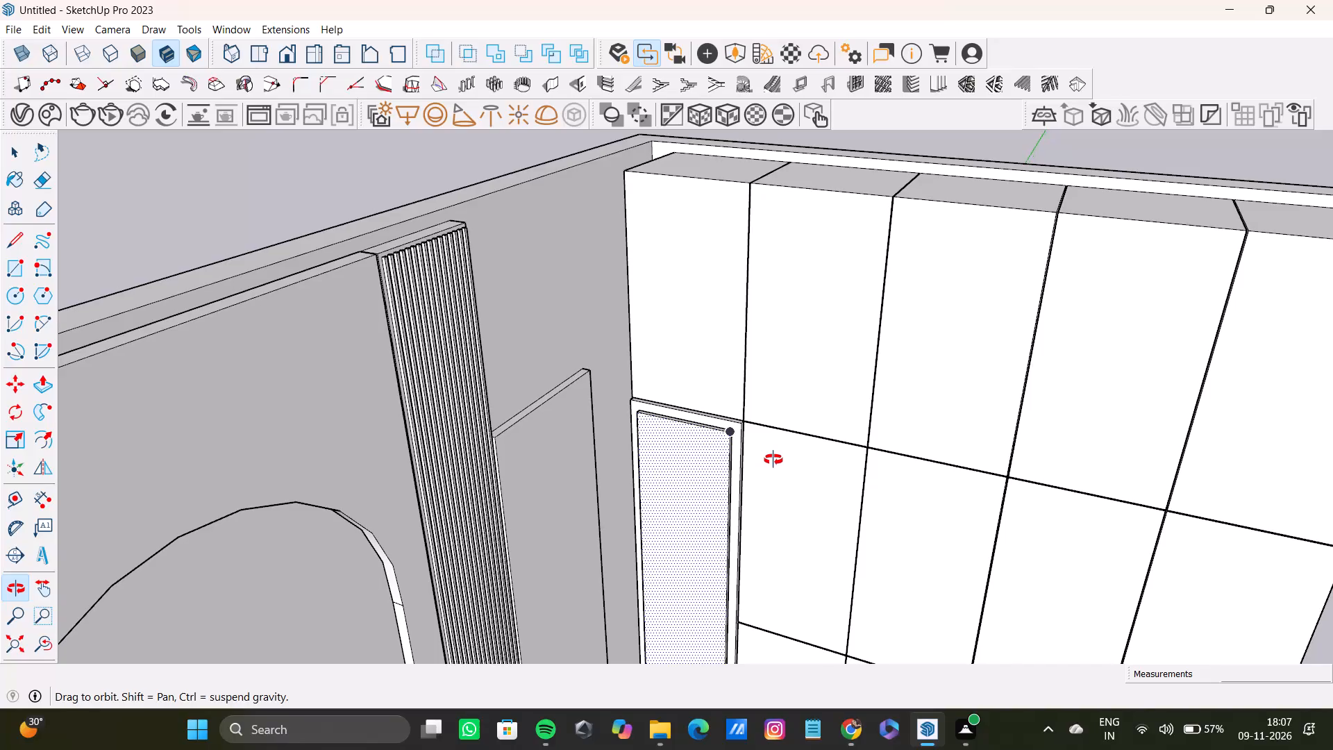
middle_drag(773, 460, 772, 459)
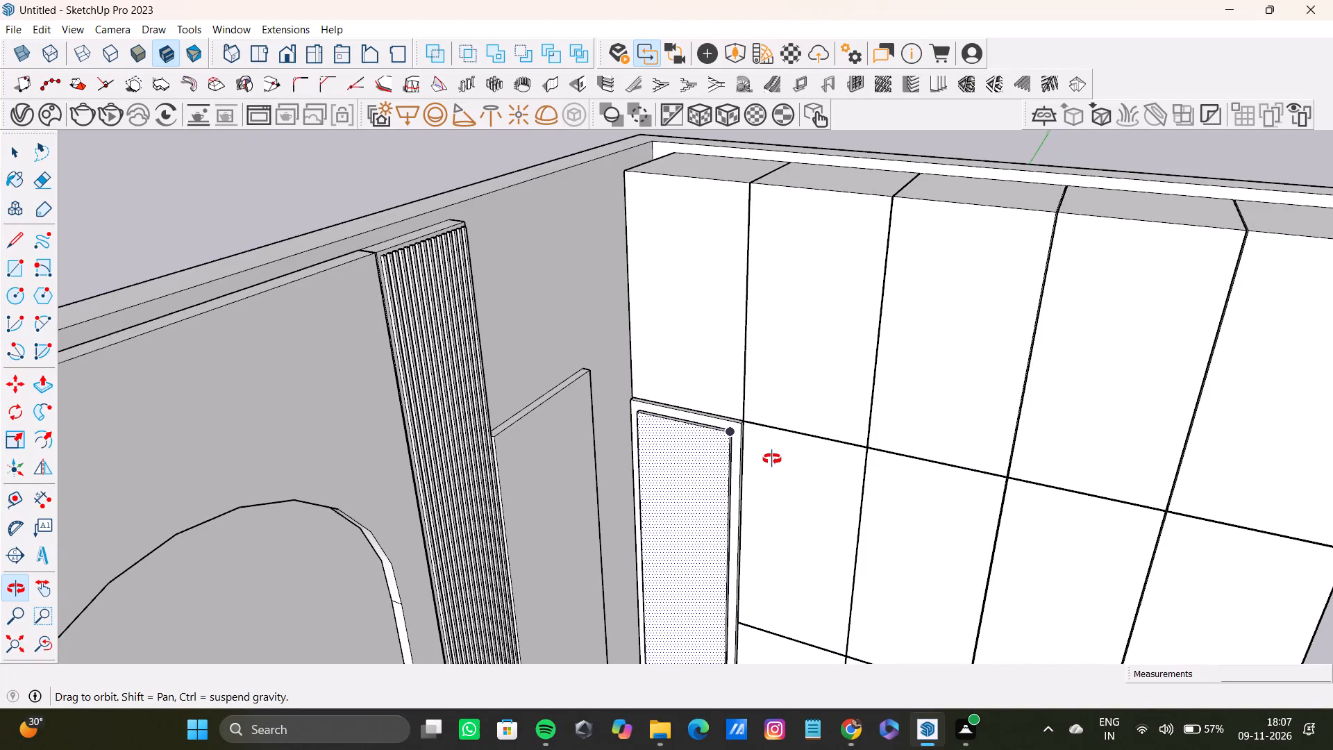
middle_drag(772, 459, 743, 473)
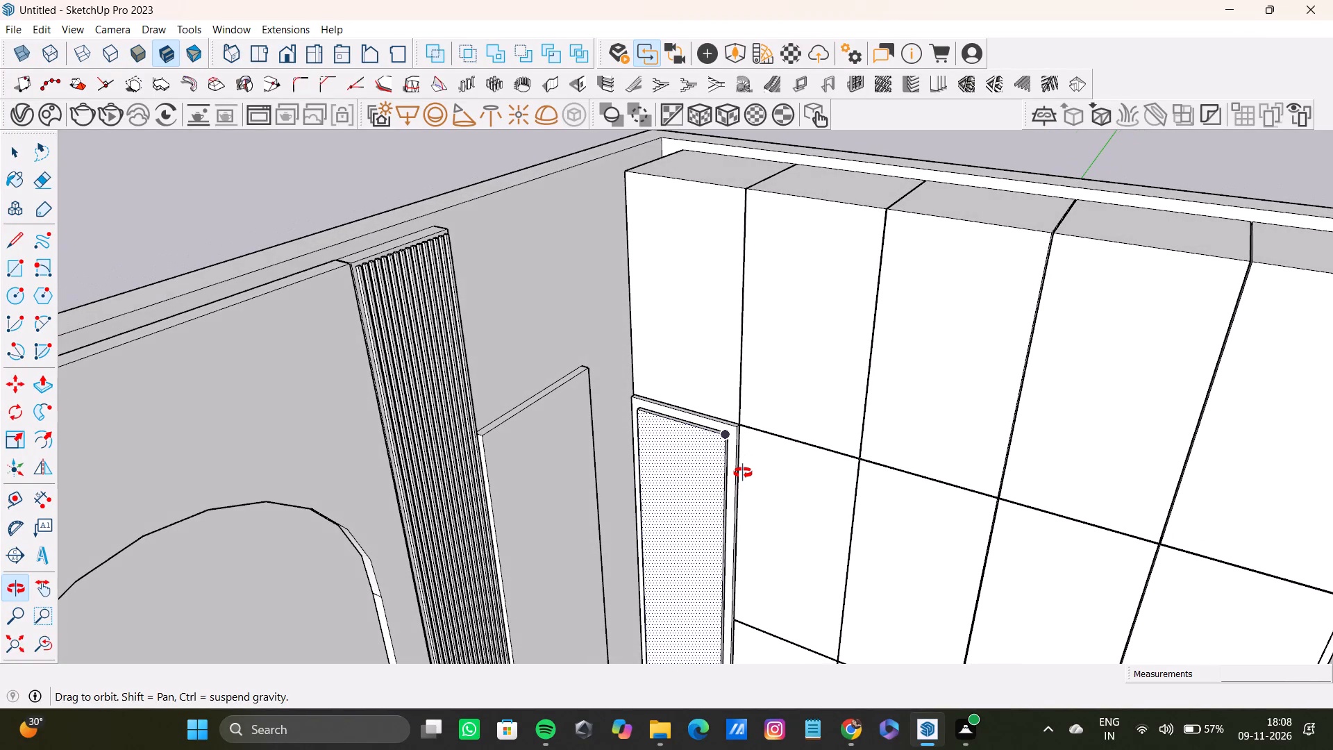
middle_drag(743, 473, 744, 473)
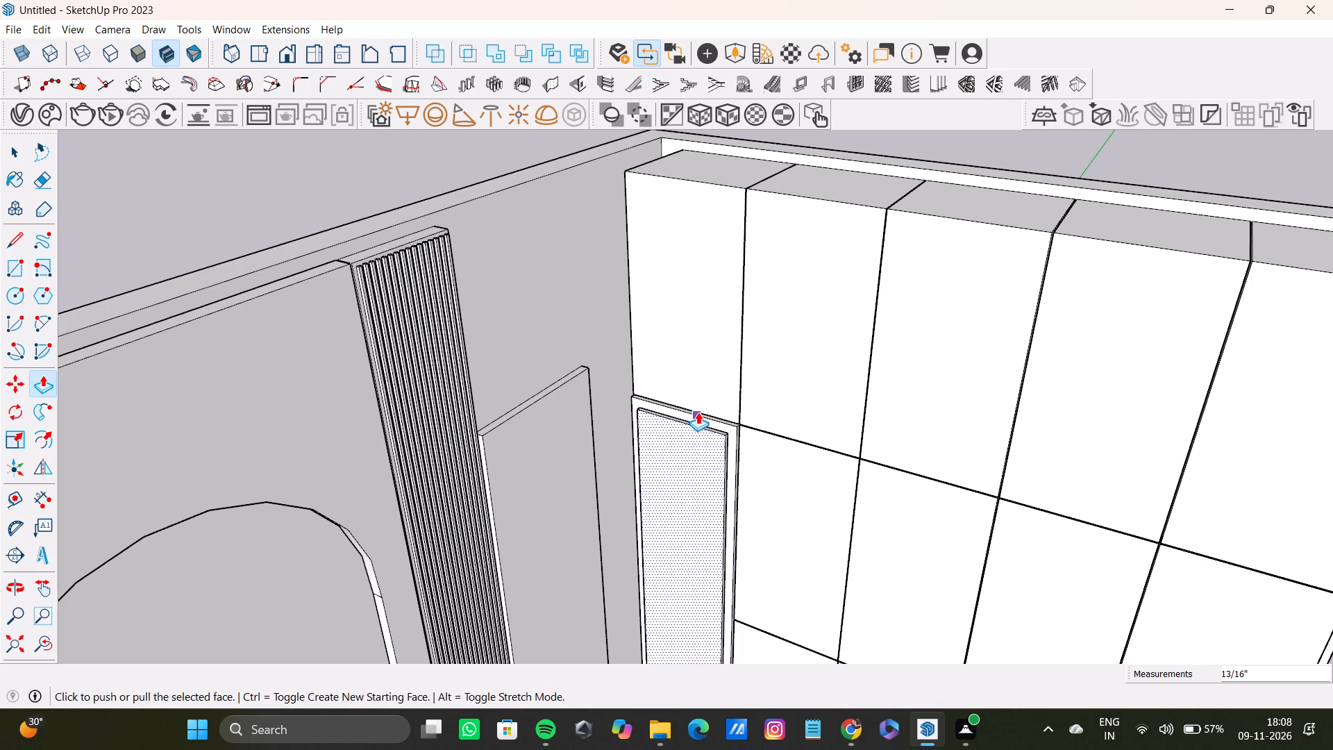
key(space)
Push the shelf unit door panel's front face back about 3/8" to make the panel thinner.
scroll(697, 435, up, 4)
scroll(705, 433, down, 8)
shift+middle_drag(707, 432, 676, 268)
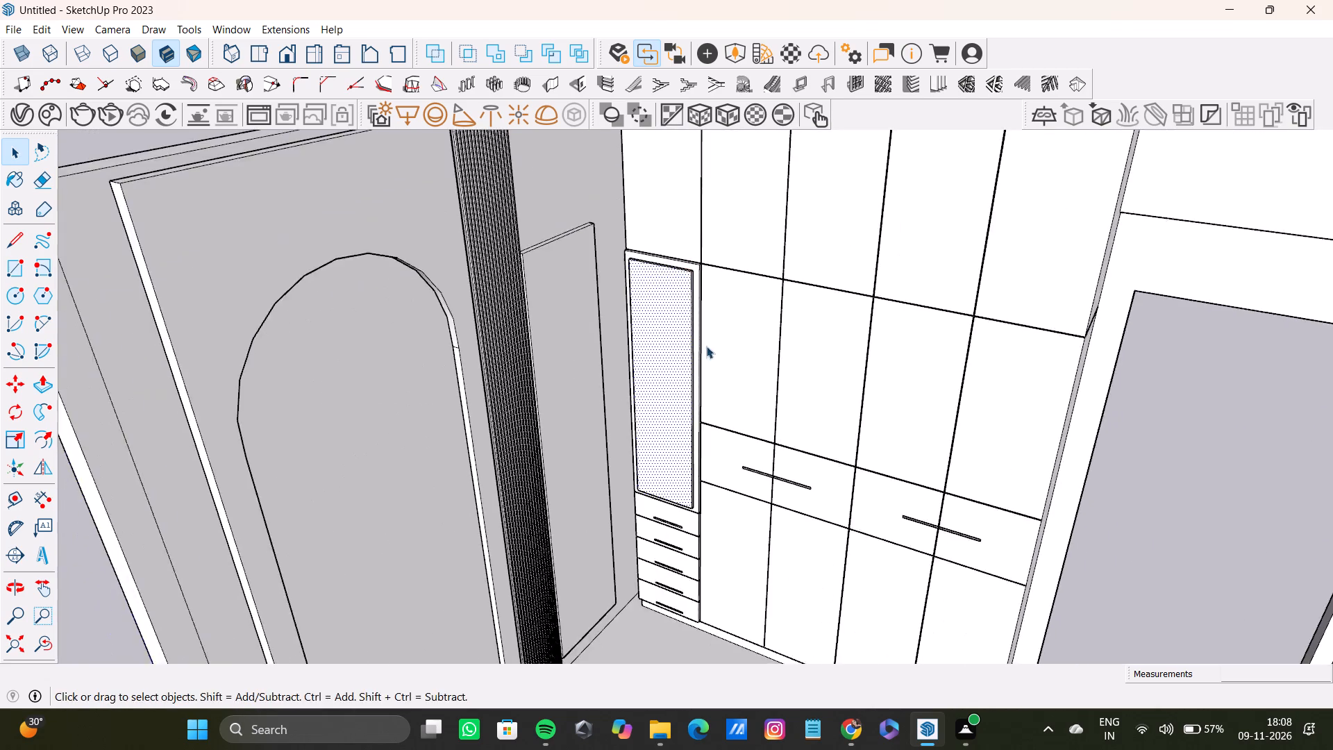
scroll(705, 354, down, 4)
middle_drag(715, 416, 571, 503)
scroll(690, 344, up, 11)
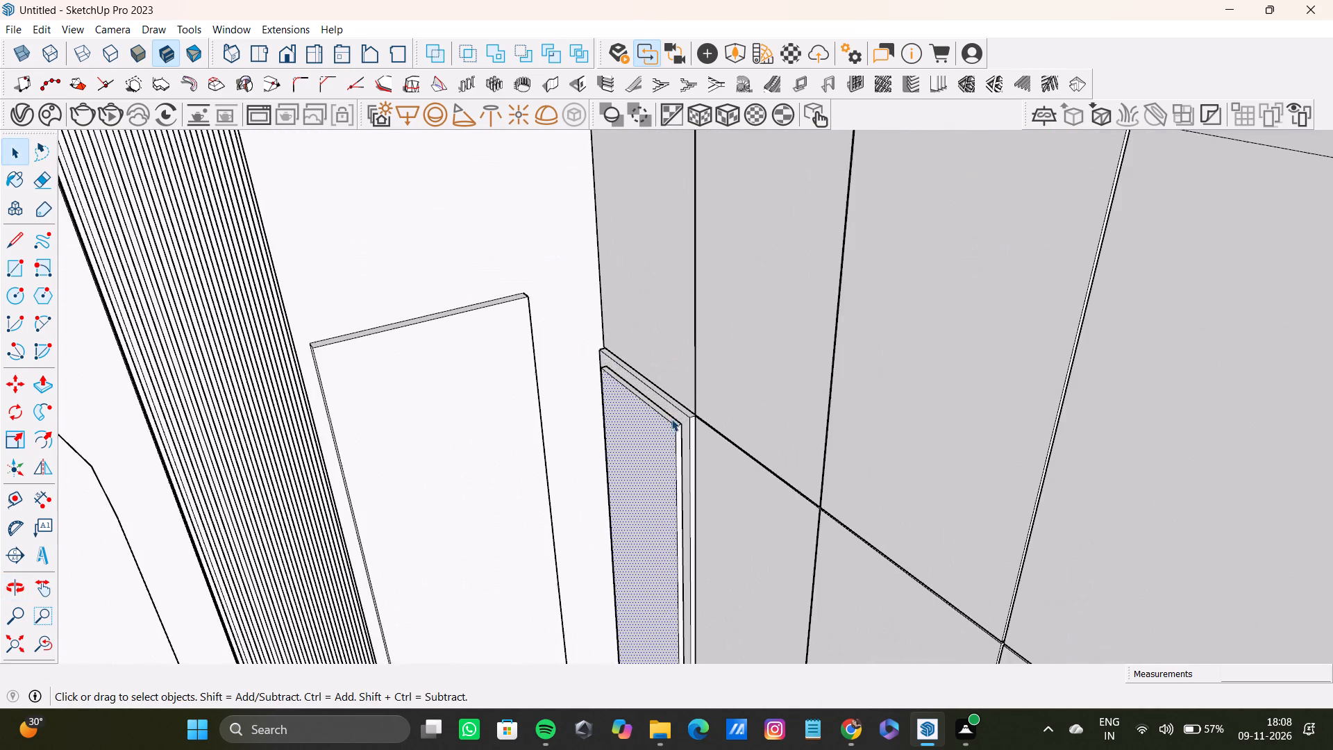
shift+middle_drag(667, 423, 759, 340)
scroll(721, 355, up, 12)
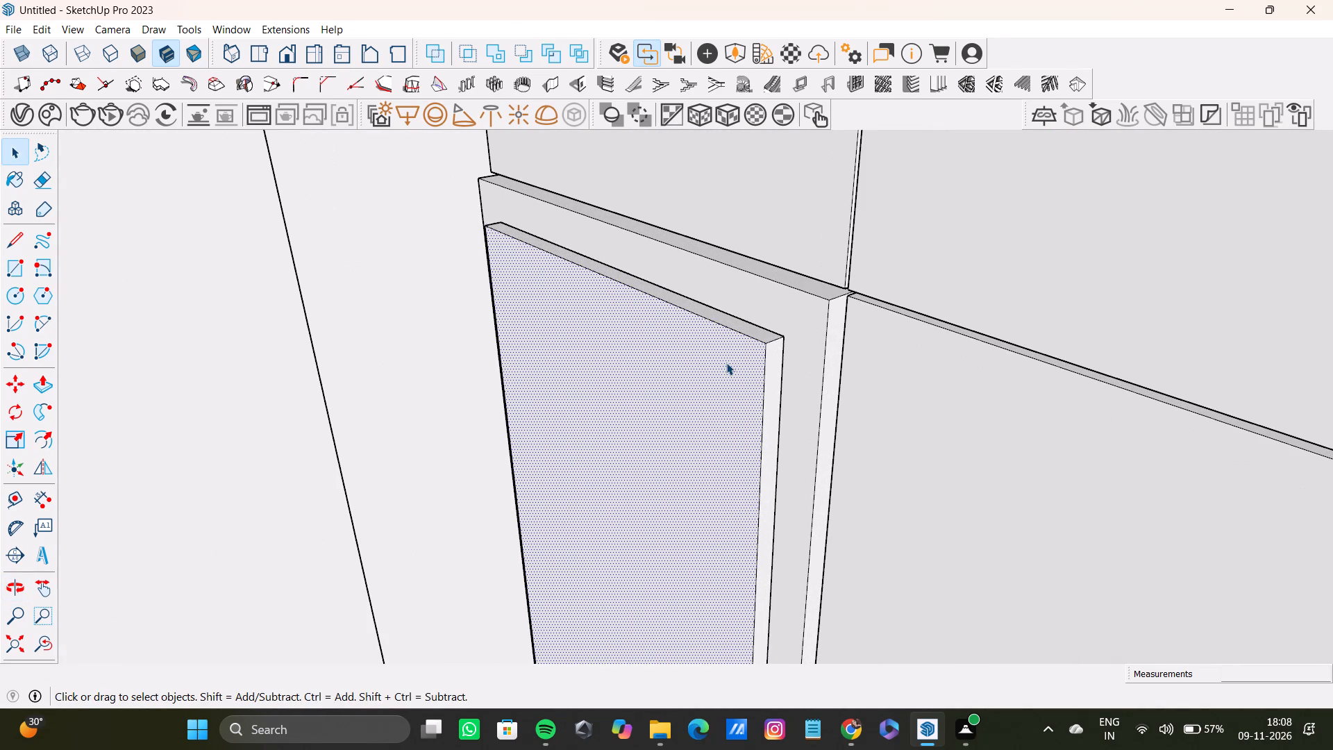
key(p)
drag(723, 372, 735, 371)
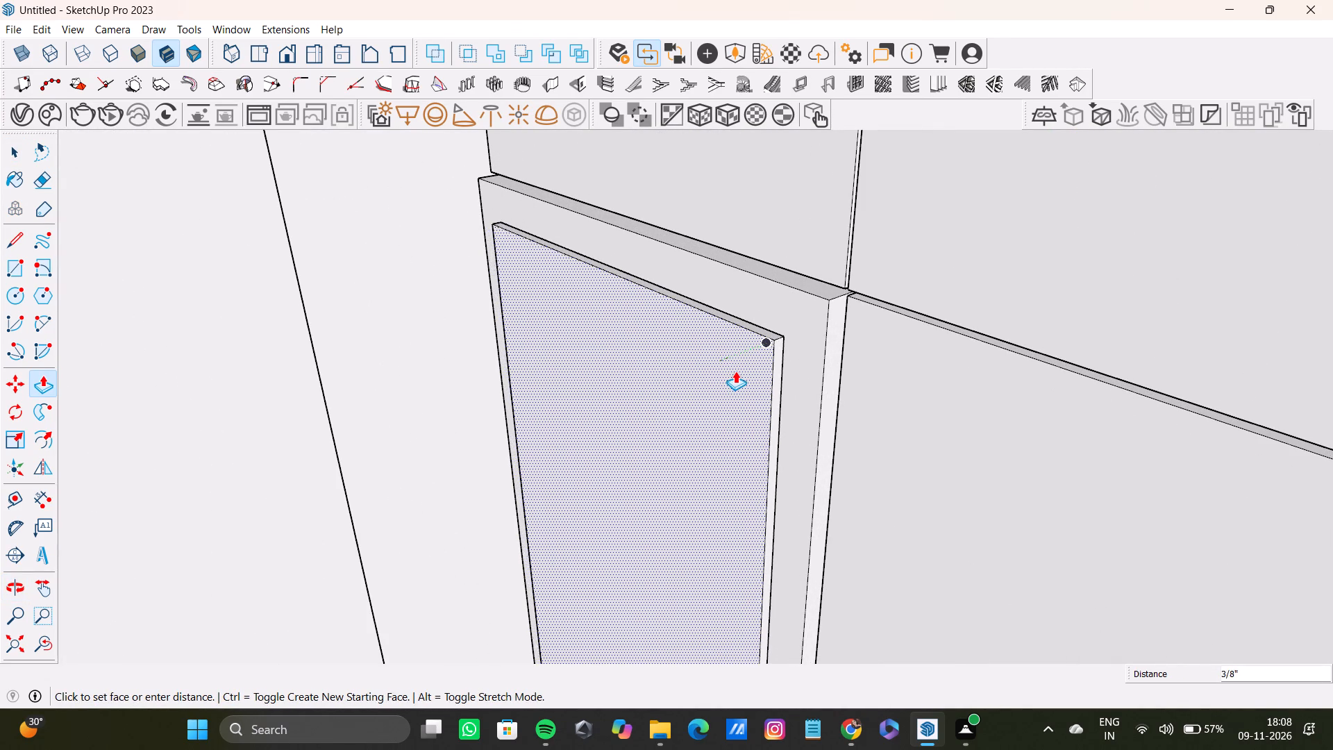
drag(735, 371, 736, 370)
key(space)
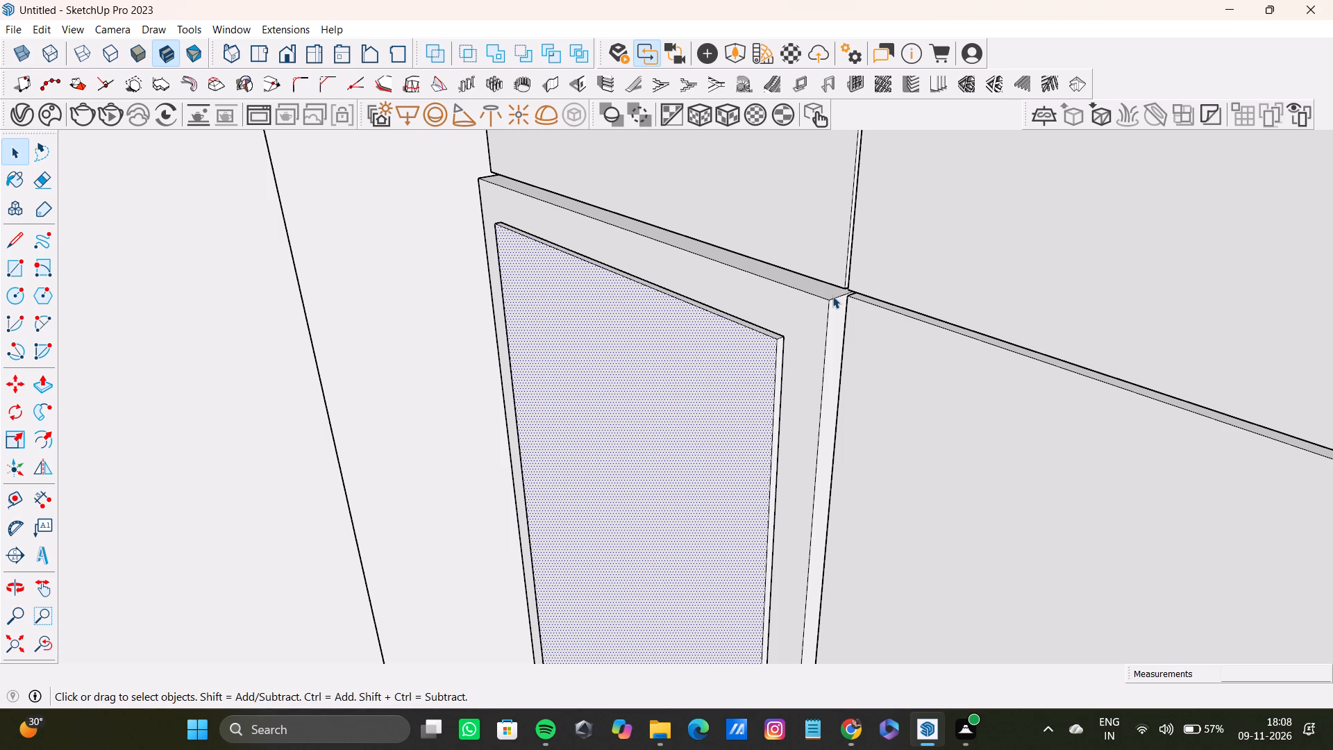
Examine the shelf frame's upper corner beside the door panel and wardrobe grooves, and review the whole room.
scroll(806, 293, up, 19)
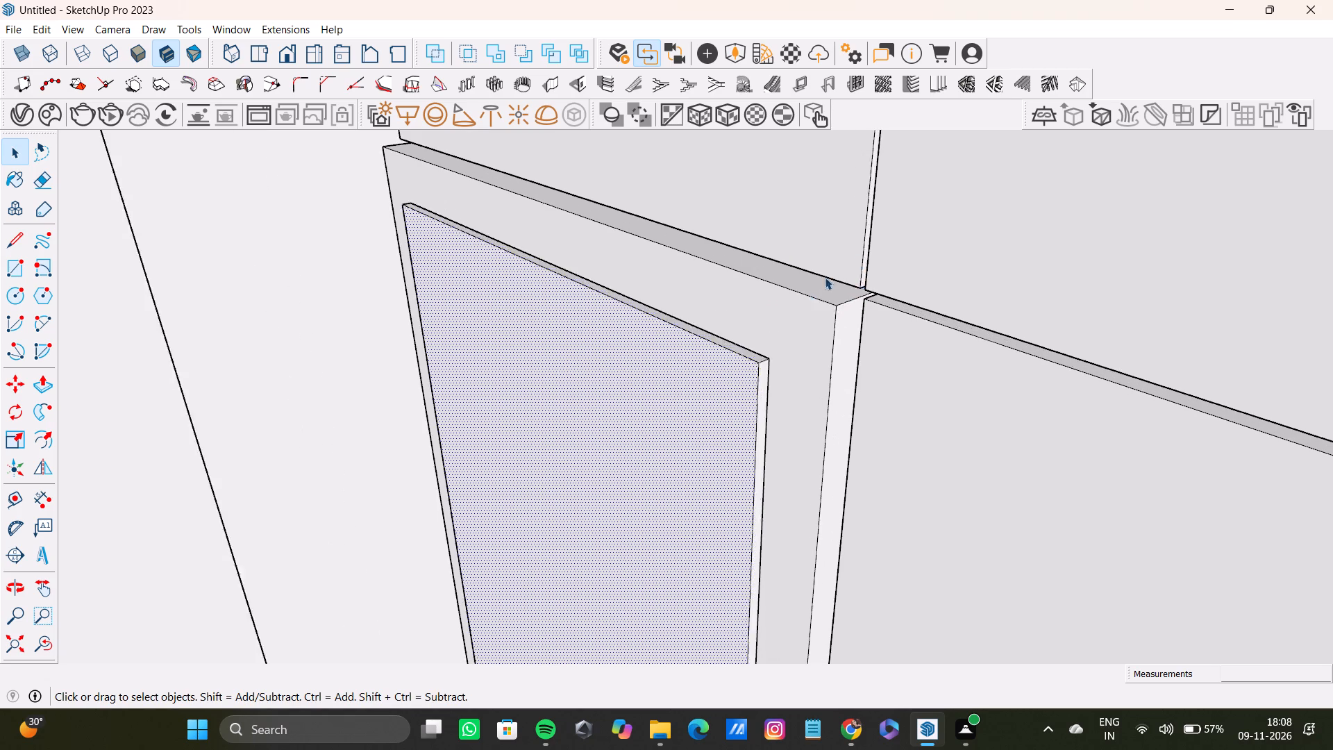
scroll(825, 277, up, 9)
middle_drag(828, 337, 1003, 303)
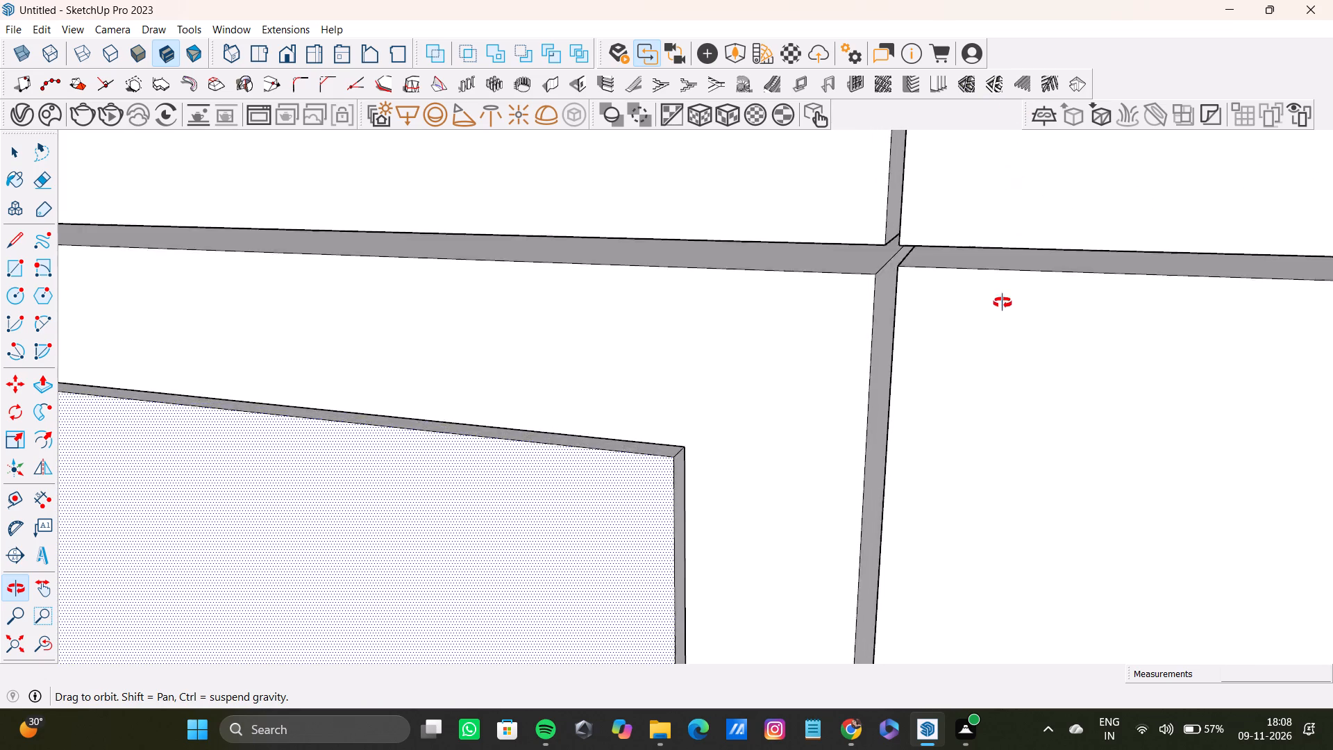
middle_drag(1003, 303, 850, 359)
scroll(830, 346, down, 5)
middle_drag(825, 343, 845, 415)
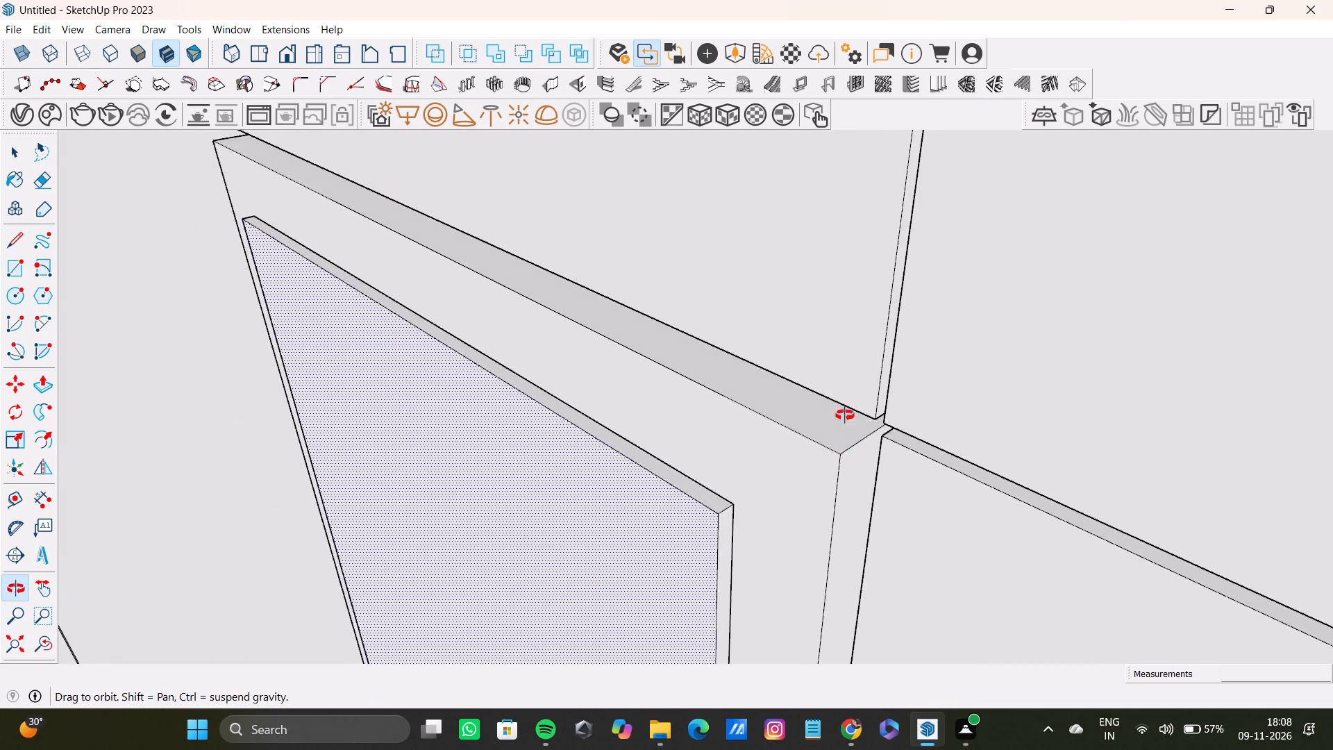
middle_drag(845, 415, 871, 265)
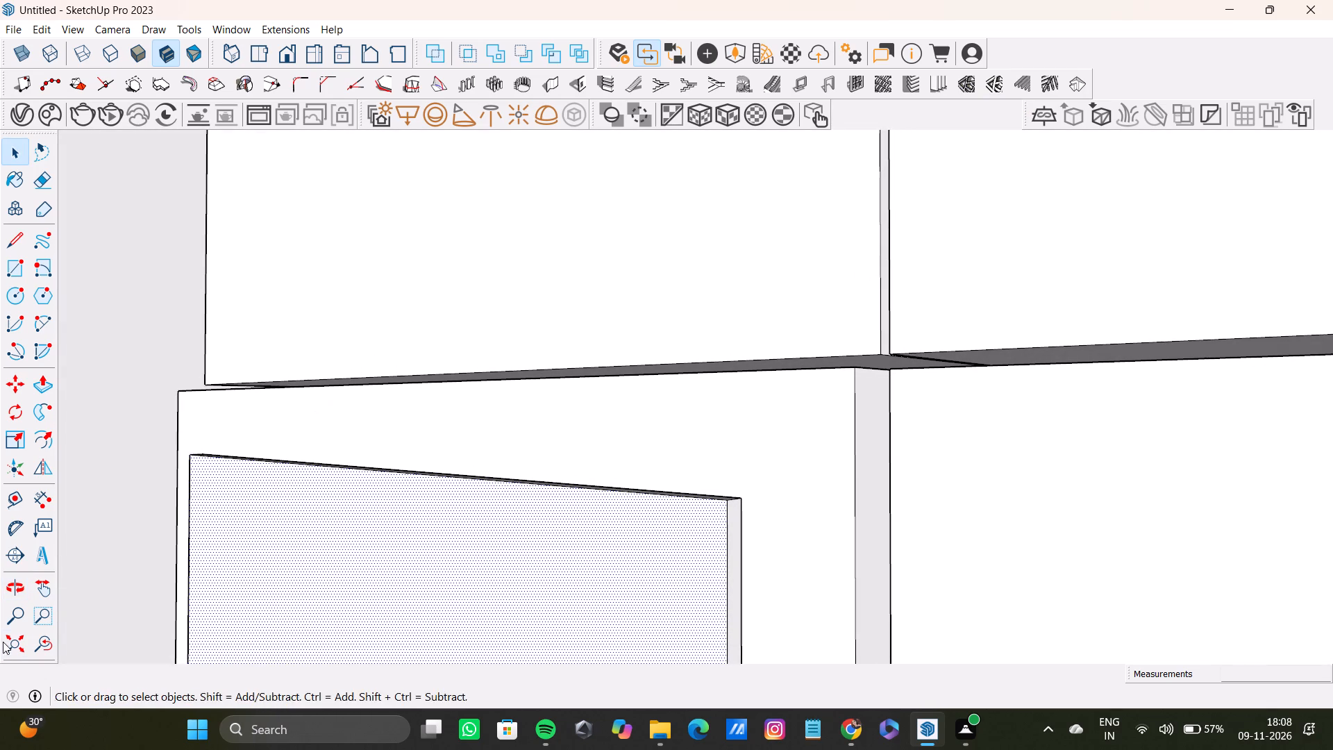
click(10, 640)
middle_drag(721, 358, 729, 358)
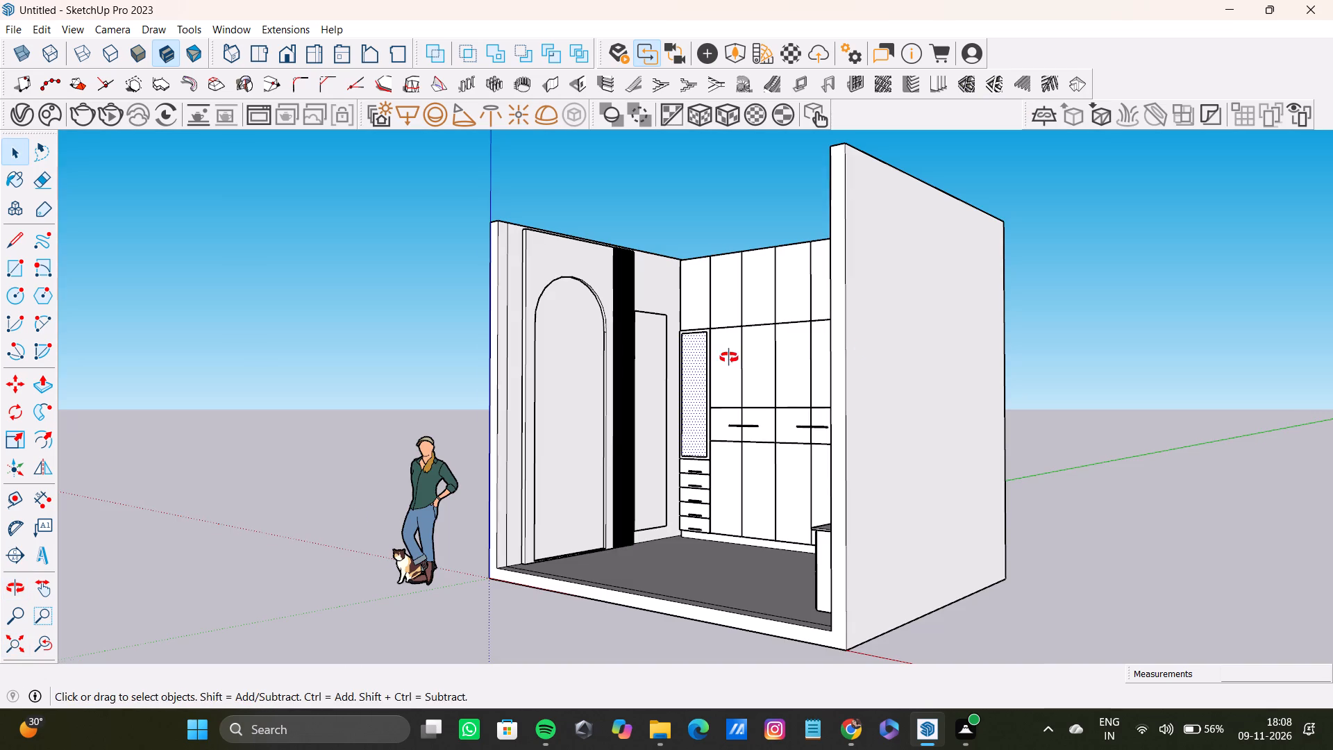
middle_drag(729, 358, 946, 444)
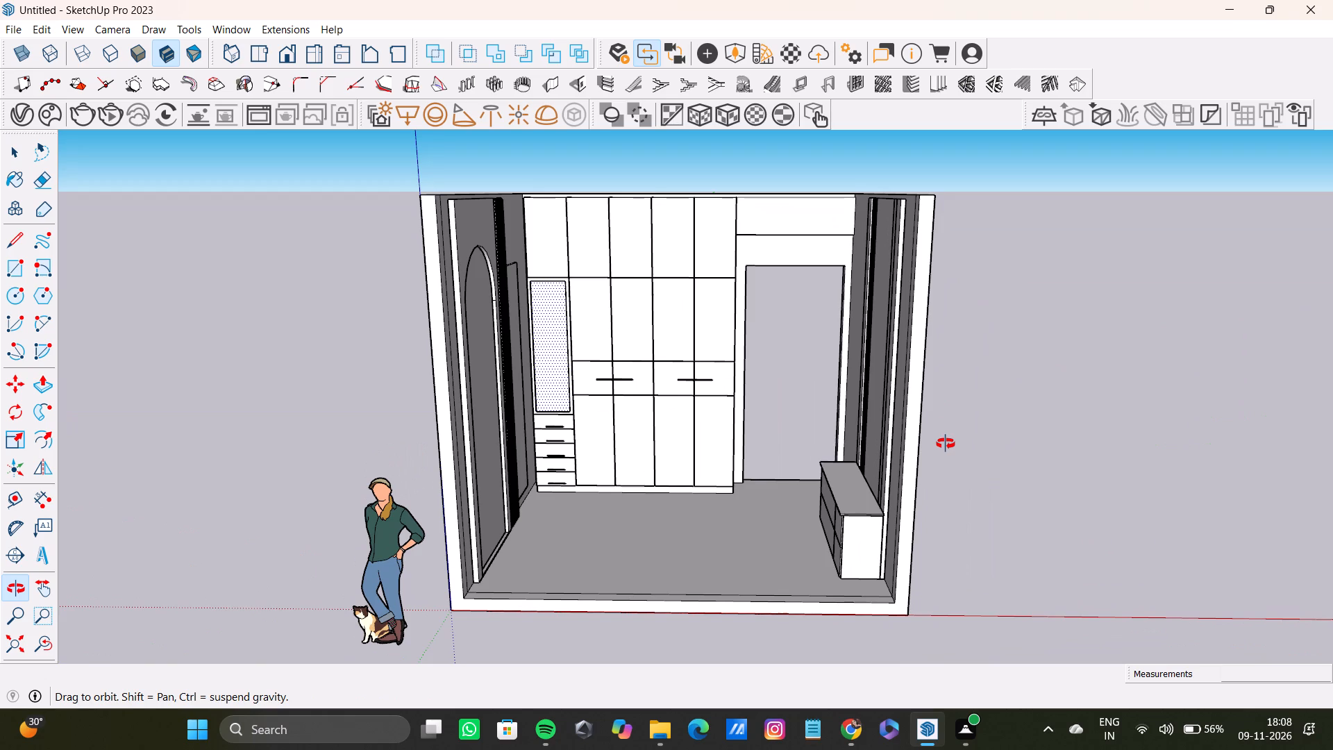
Inspect the drawer stack below the shelf unit, the adjacent wardrobe doors and the neighbouring wall panelling.
middle_drag(946, 444, 854, 482)
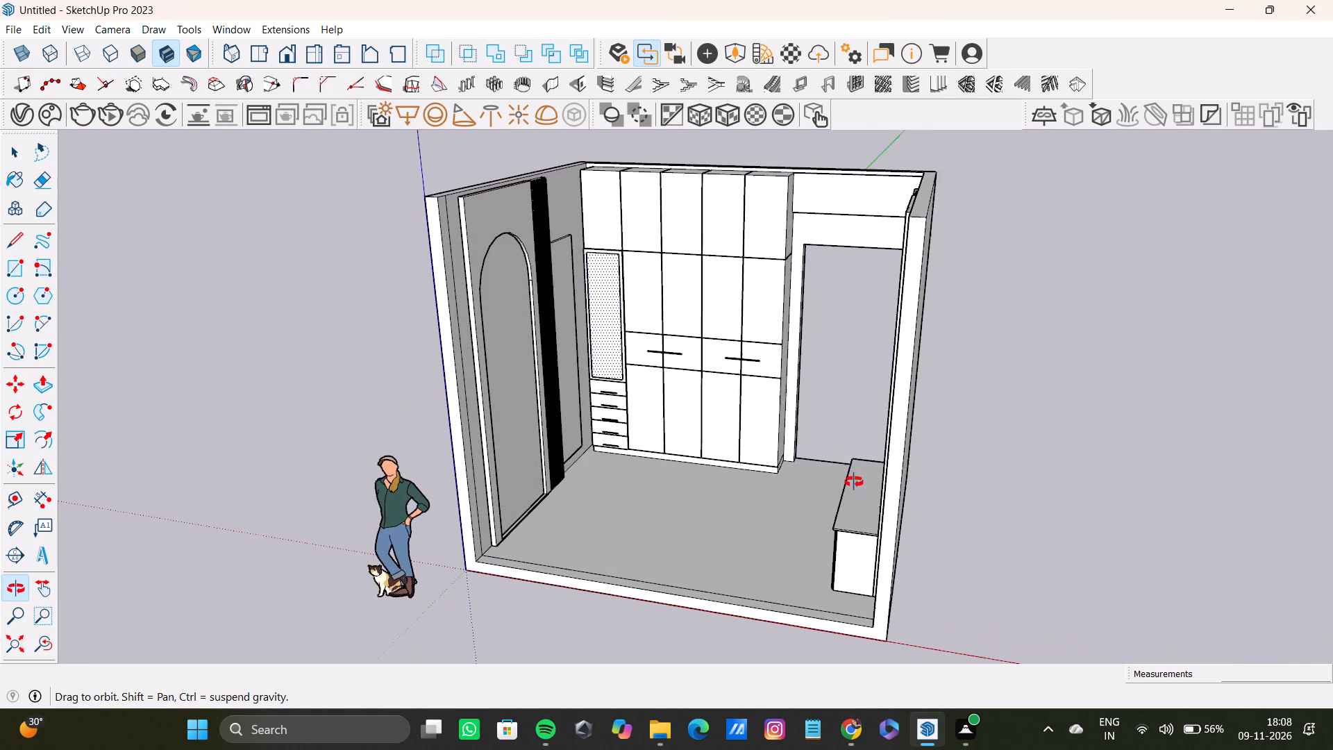
middle_drag(854, 482, 850, 483)
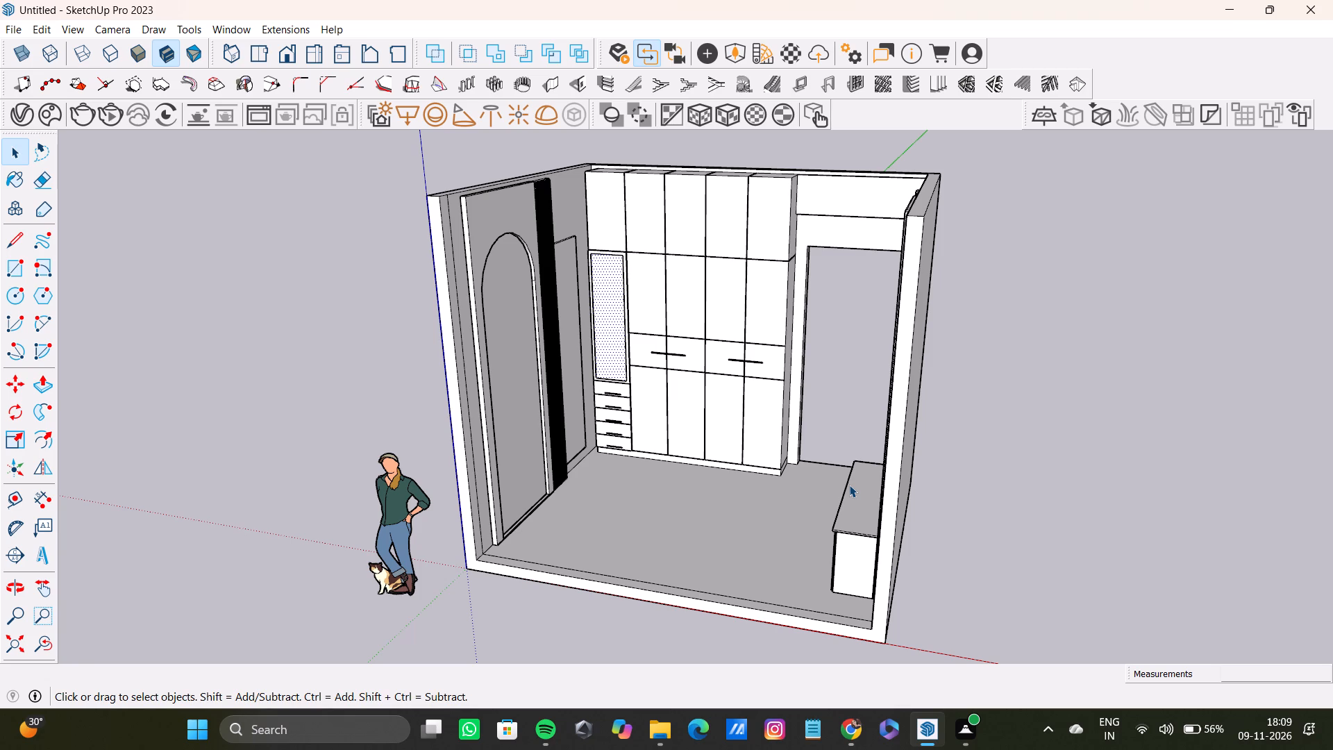
scroll(589, 200, up, 6)
scroll(657, 242, up, 20)
scroll(657, 242, up, 7)
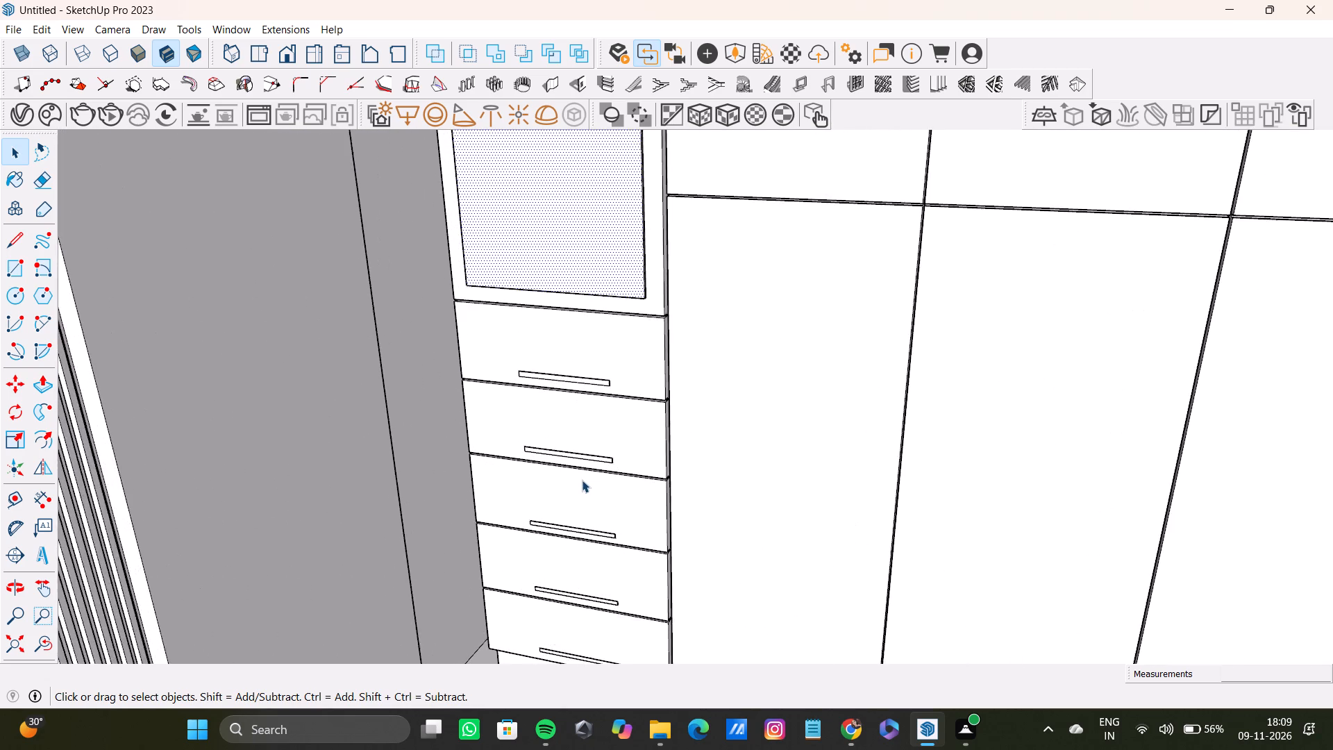
scroll(582, 479, up, 3)
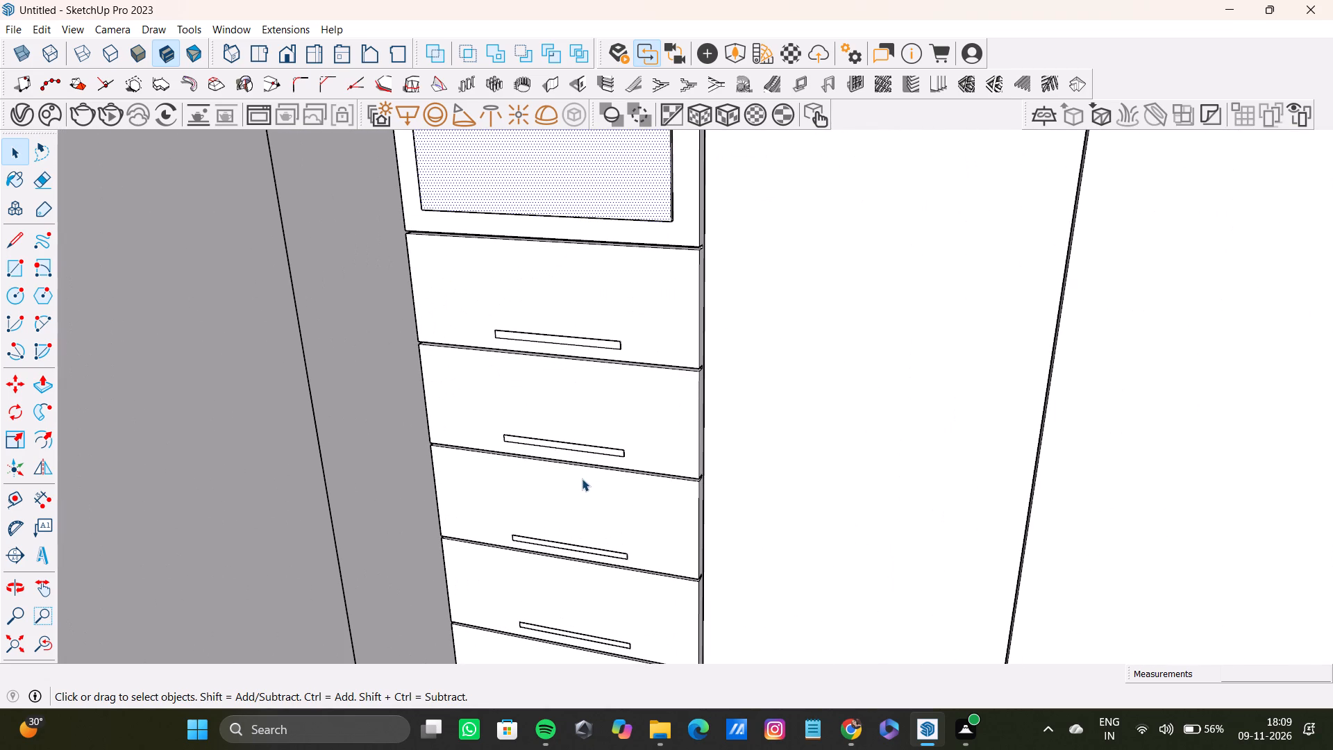
scroll(607, 407, up, 5)
scroll(617, 381, down, 3)
middle_drag(616, 381, 562, 418)
scroll(544, 358, down, 5)
middle_drag(538, 359, 521, 418)
scroll(521, 418, down, 1)
scroll(606, 266, down, 5)
middle_drag(598, 287, 506, 325)
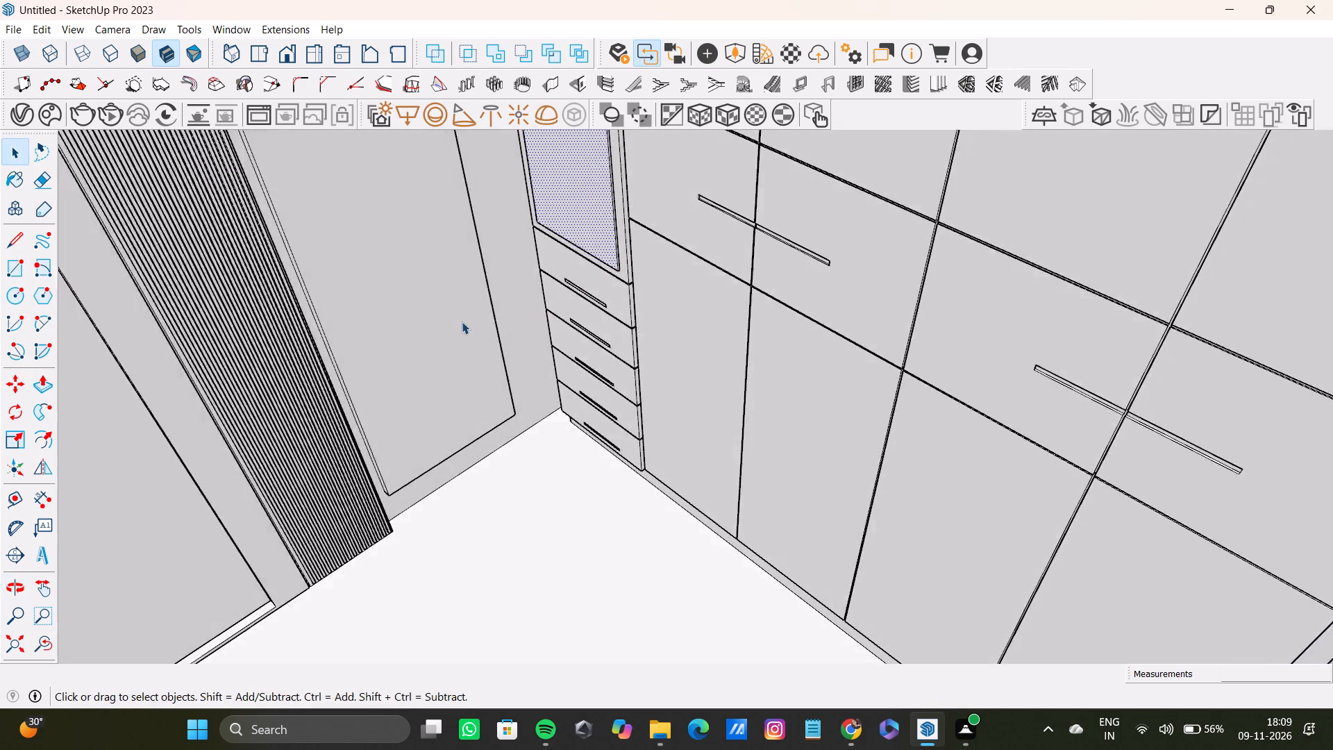
scroll(462, 322, down, 5)
middle_drag(468, 327, 373, 197)
scroll(362, 174, down, 4)
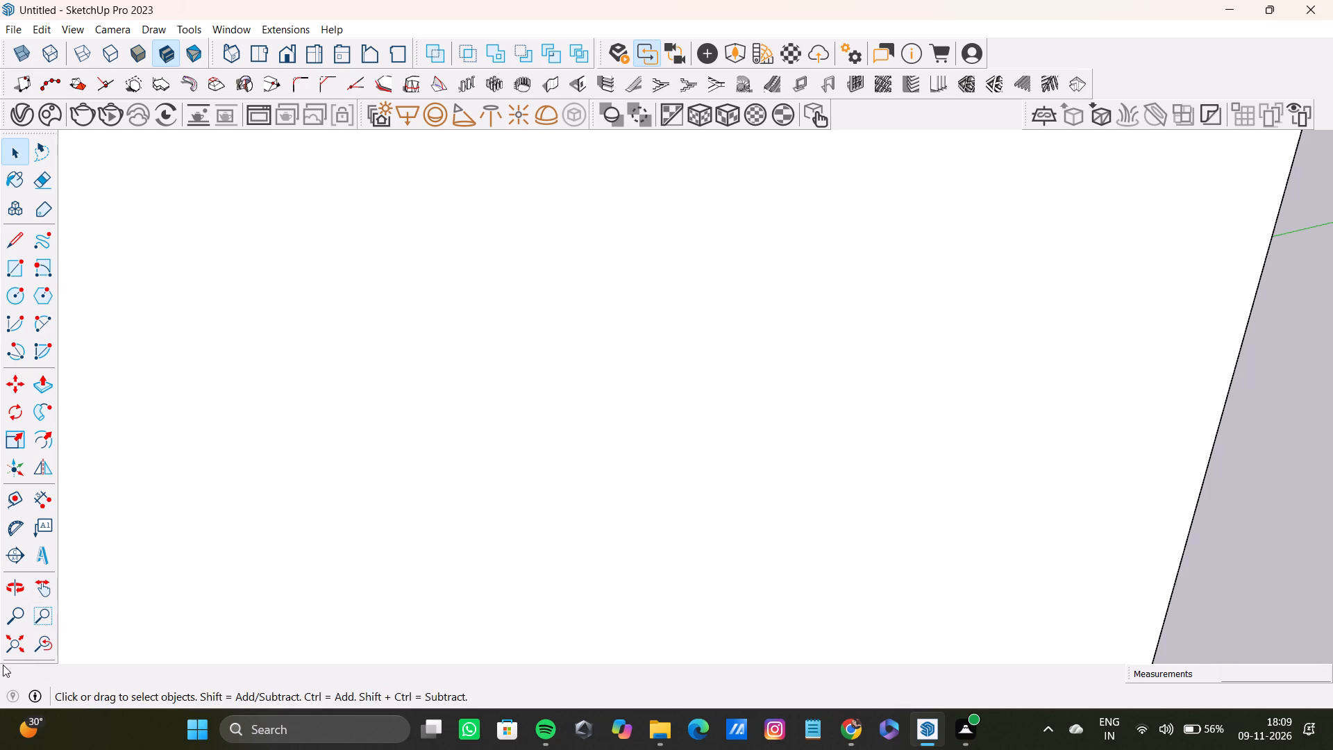
Fit the whole model in view and examine the wall with the arched recess, slatted strip and narrow panel next to the wardrobe.
click(10, 646)
scroll(632, 130, up, 13)
middle_drag(644, 217, 603, 256)
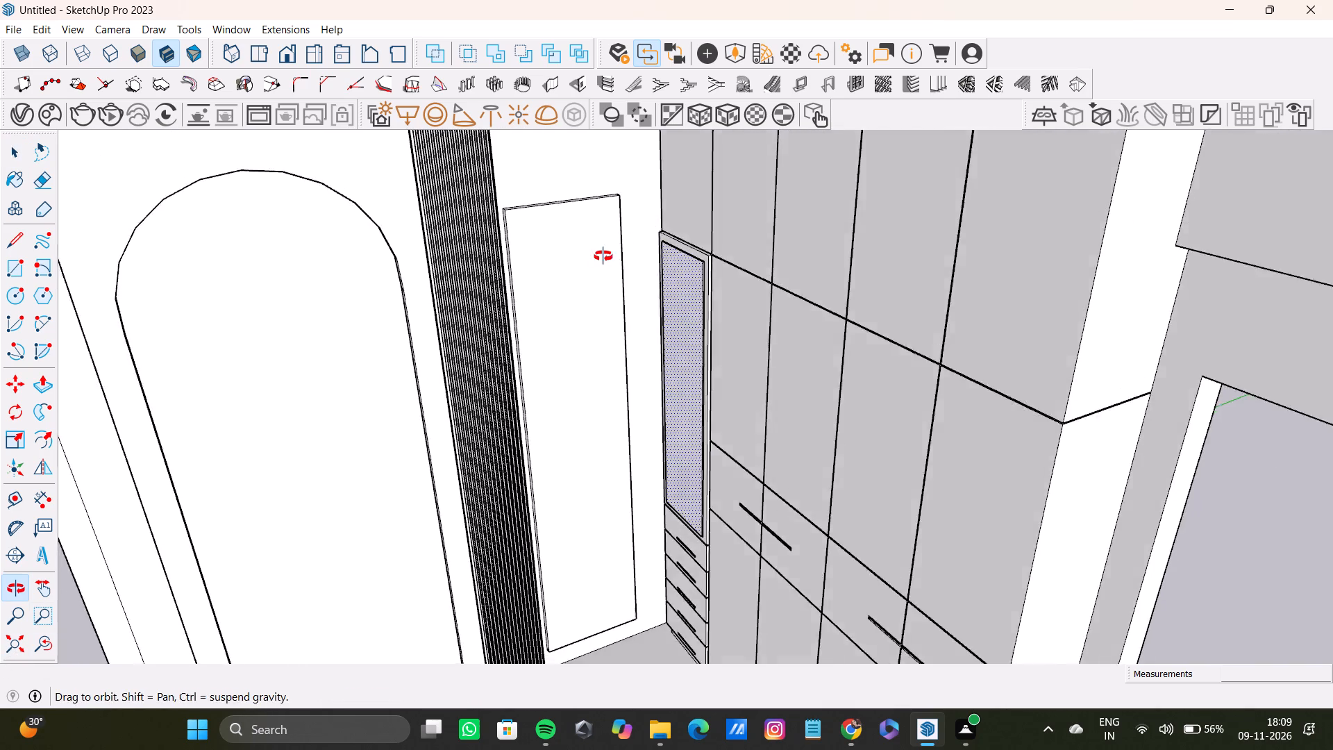
middle_drag(603, 256, 598, 262)
scroll(623, 206, up, 9)
middle_drag(615, 203, 510, 233)
scroll(726, 203, down, 10)
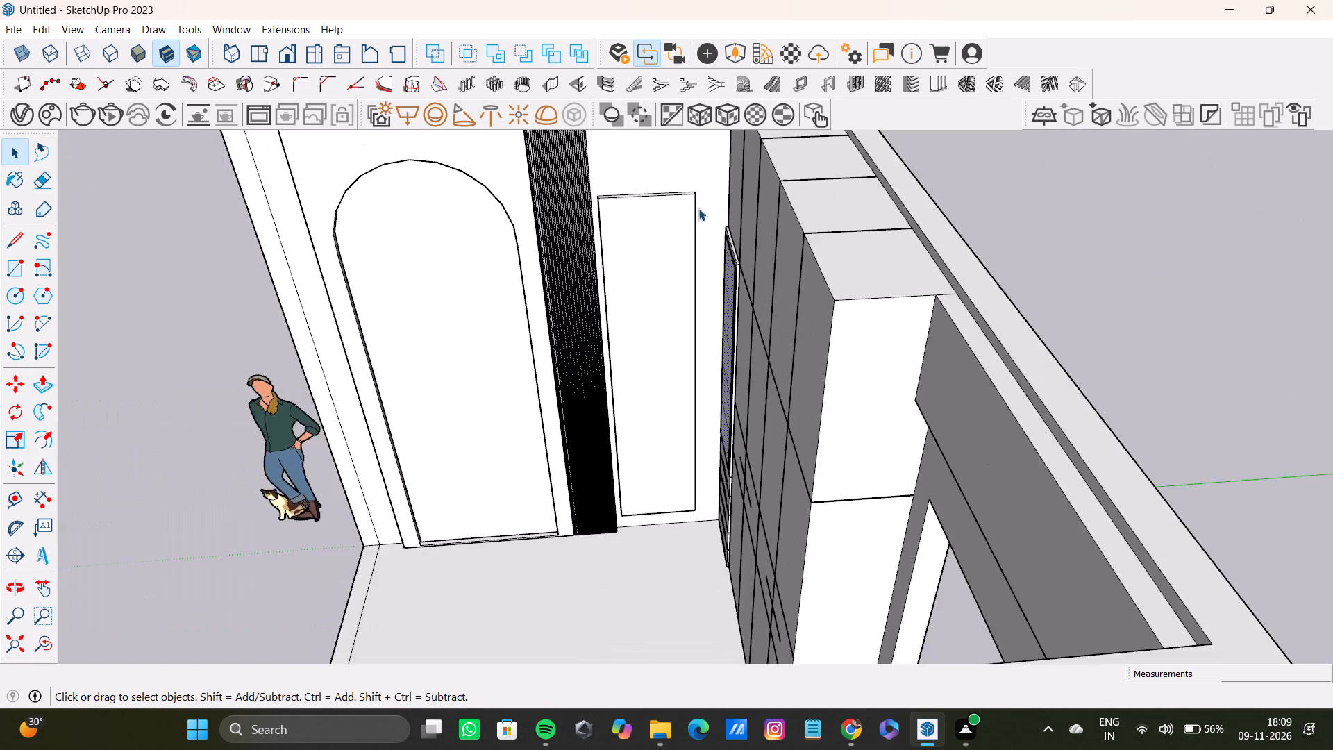
scroll(698, 208, down, 8)
middle_drag(694, 222, 726, 275)
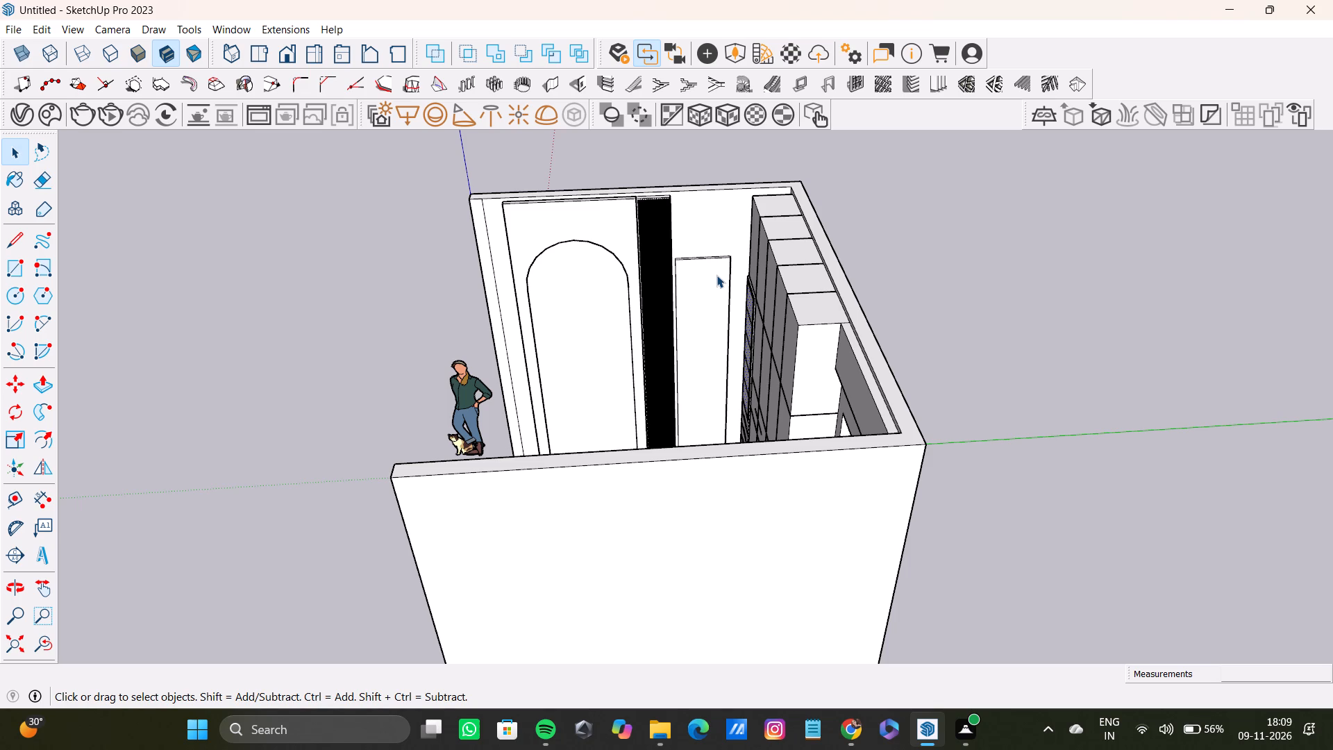
scroll(716, 275, up, 3)
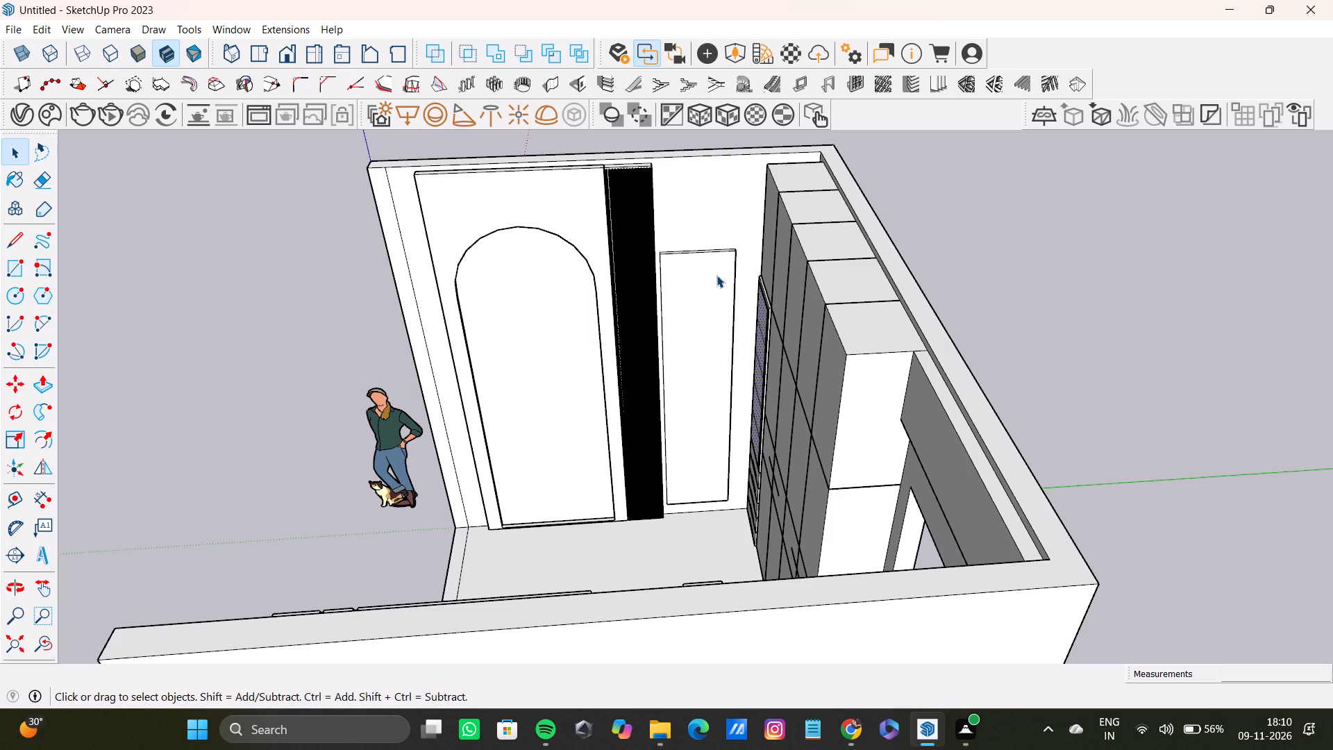
scroll(716, 275, down, 8)
middle_drag(716, 275, 730, 329)
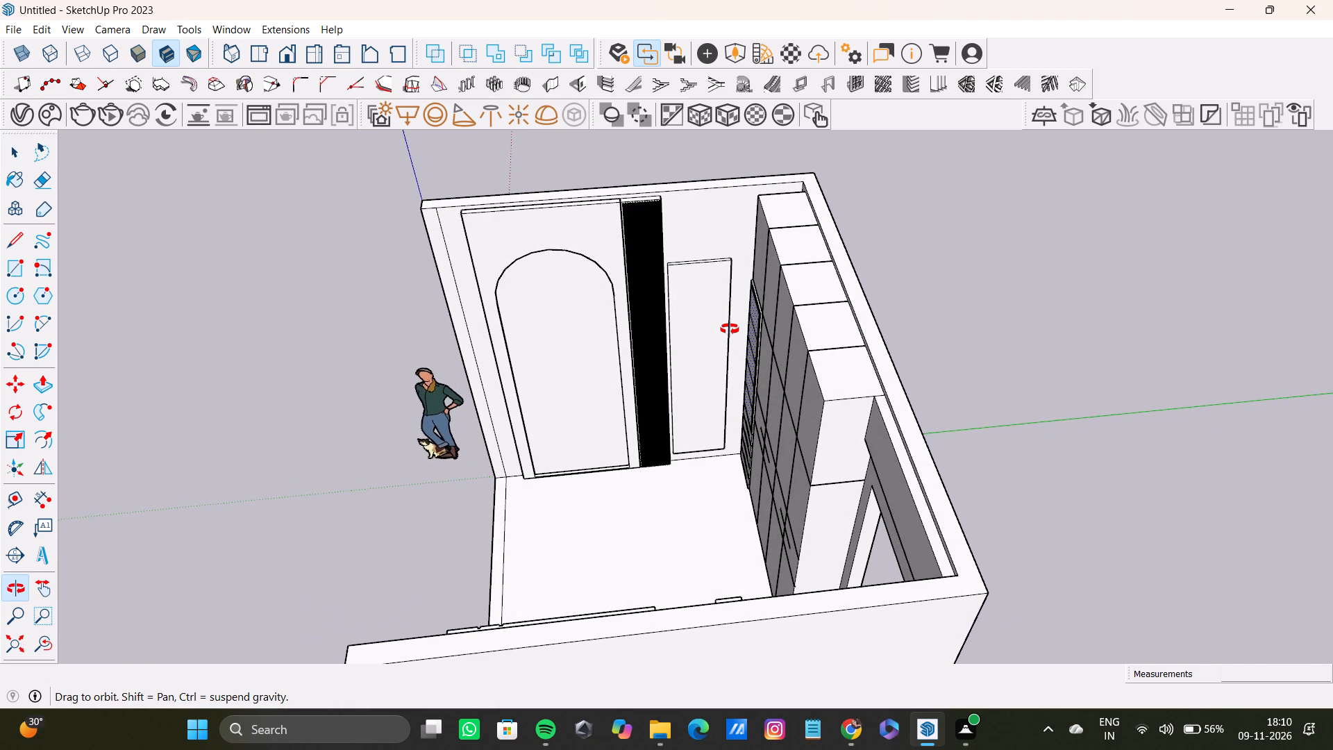
middle_drag(730, 329, 731, 330)
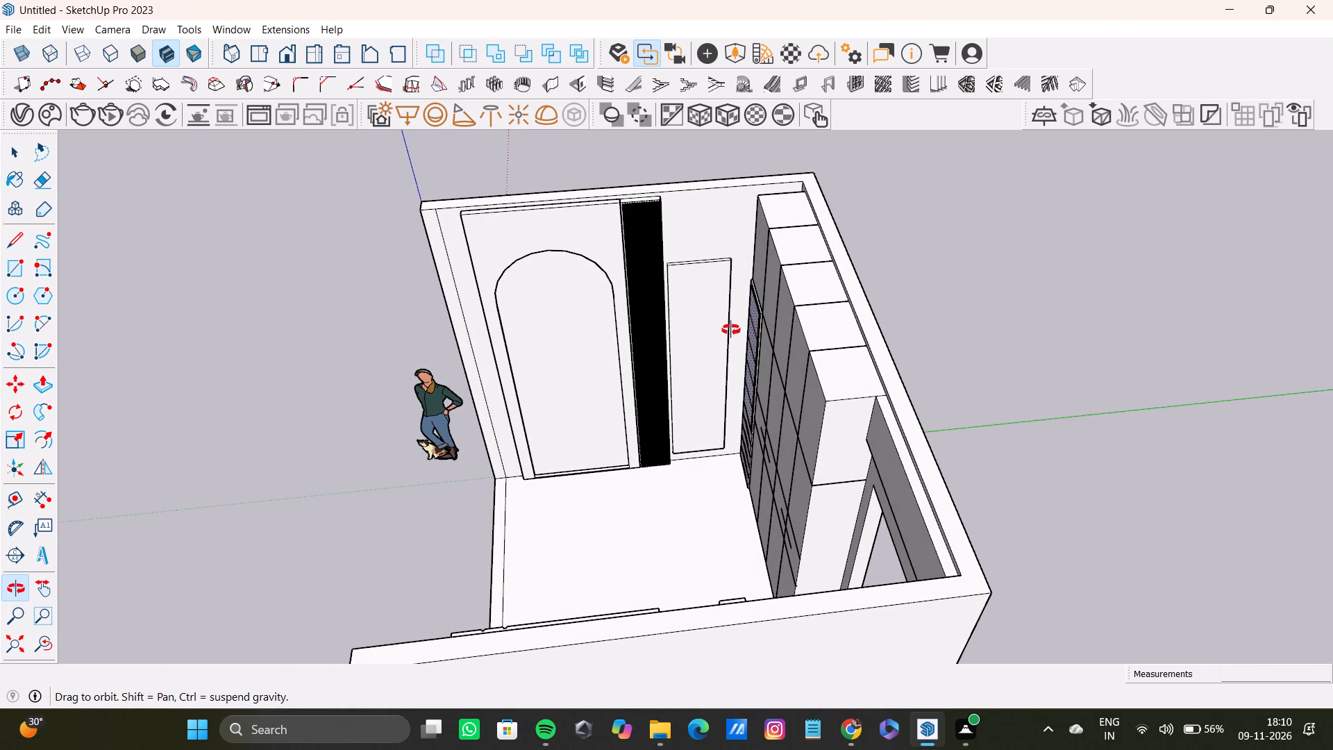
middle_drag(731, 330, 730, 331)
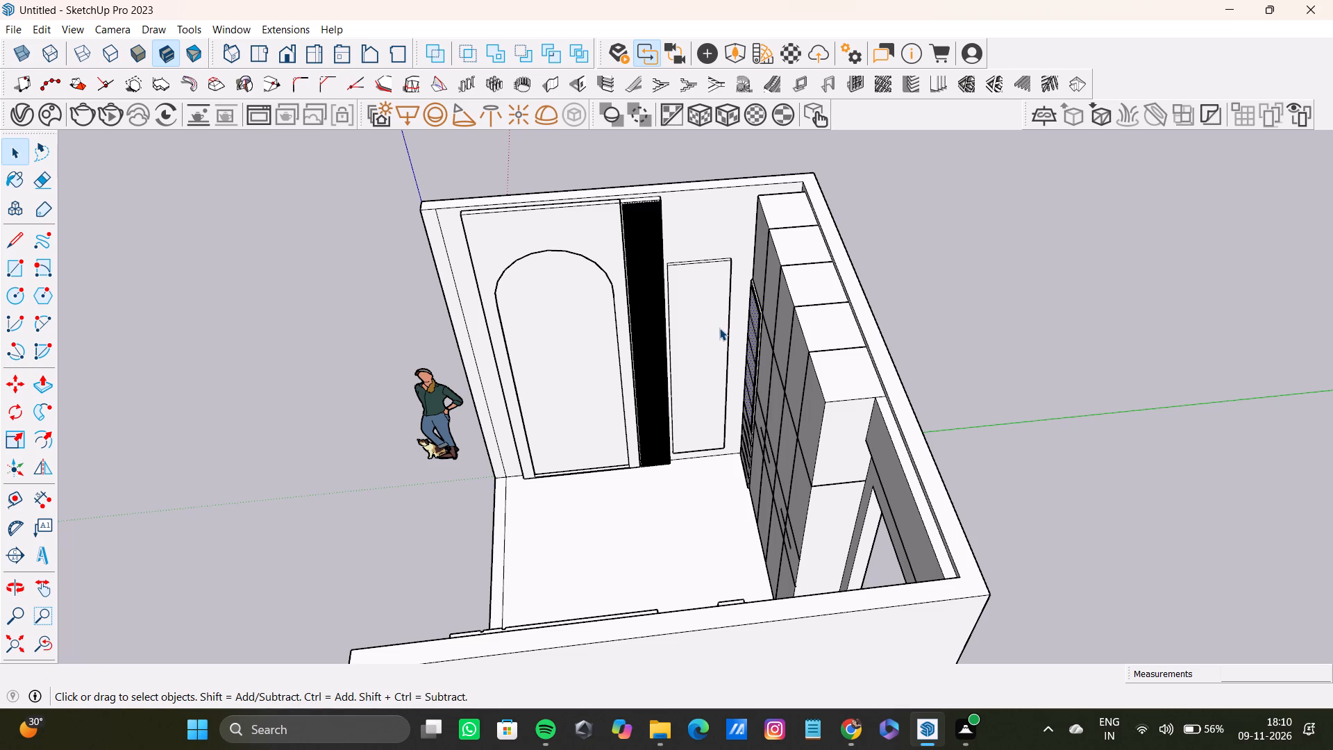
scroll(700, 253, up, 3)
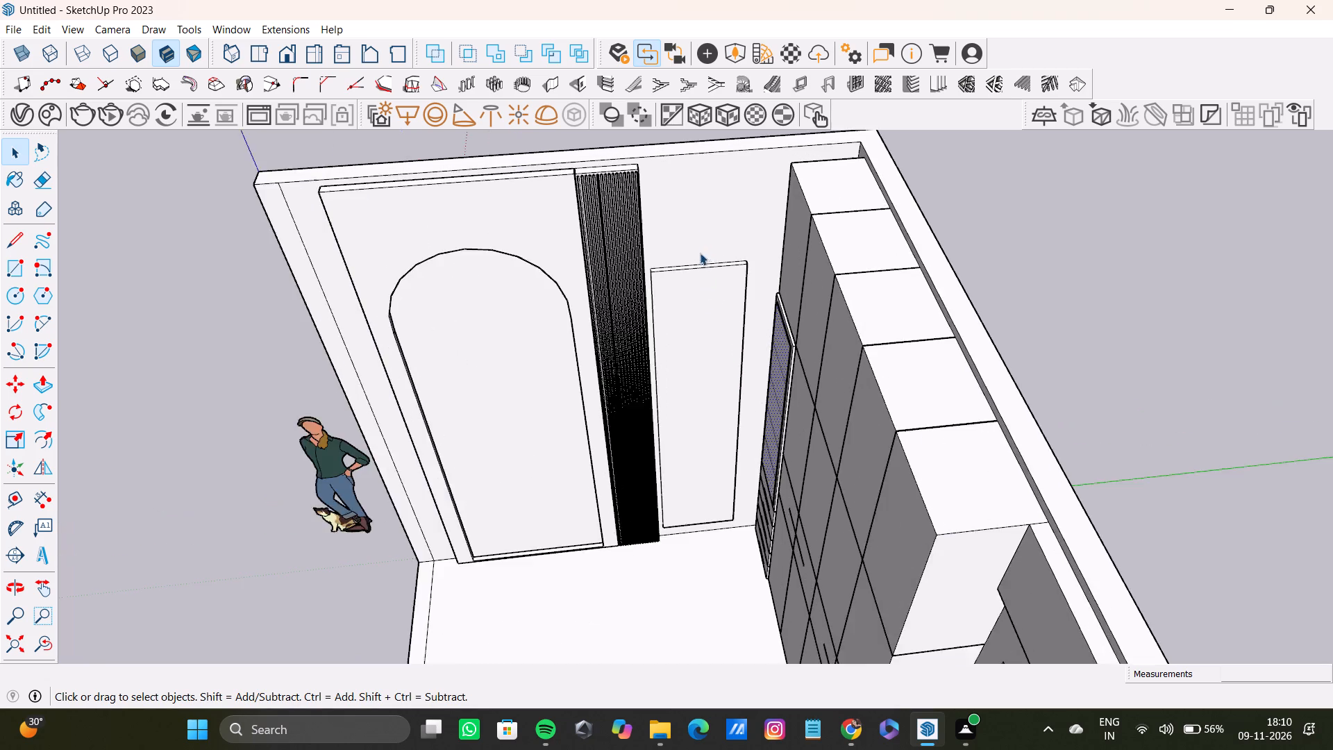
scroll(700, 253, up, 5)
scroll(716, 273, down, 8)
middle_drag(696, 286, 835, 315)
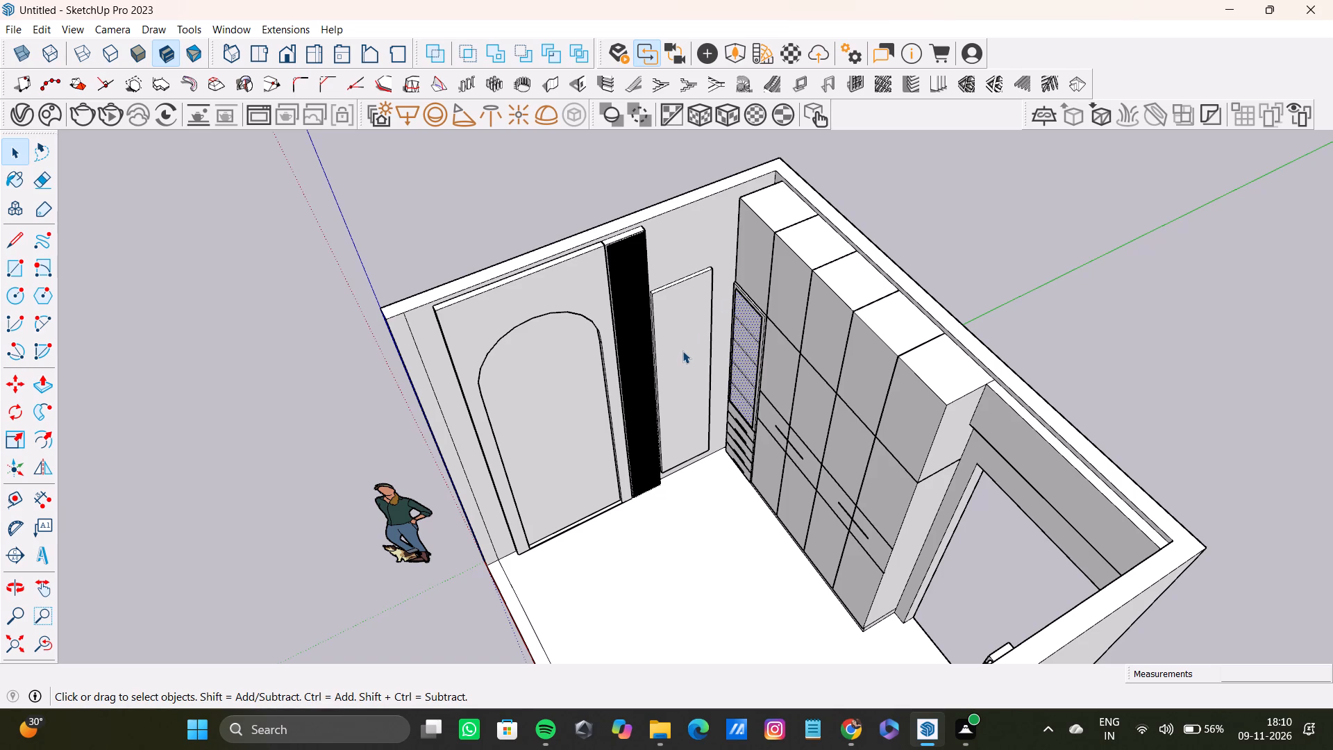
scroll(682, 351, up, 15)
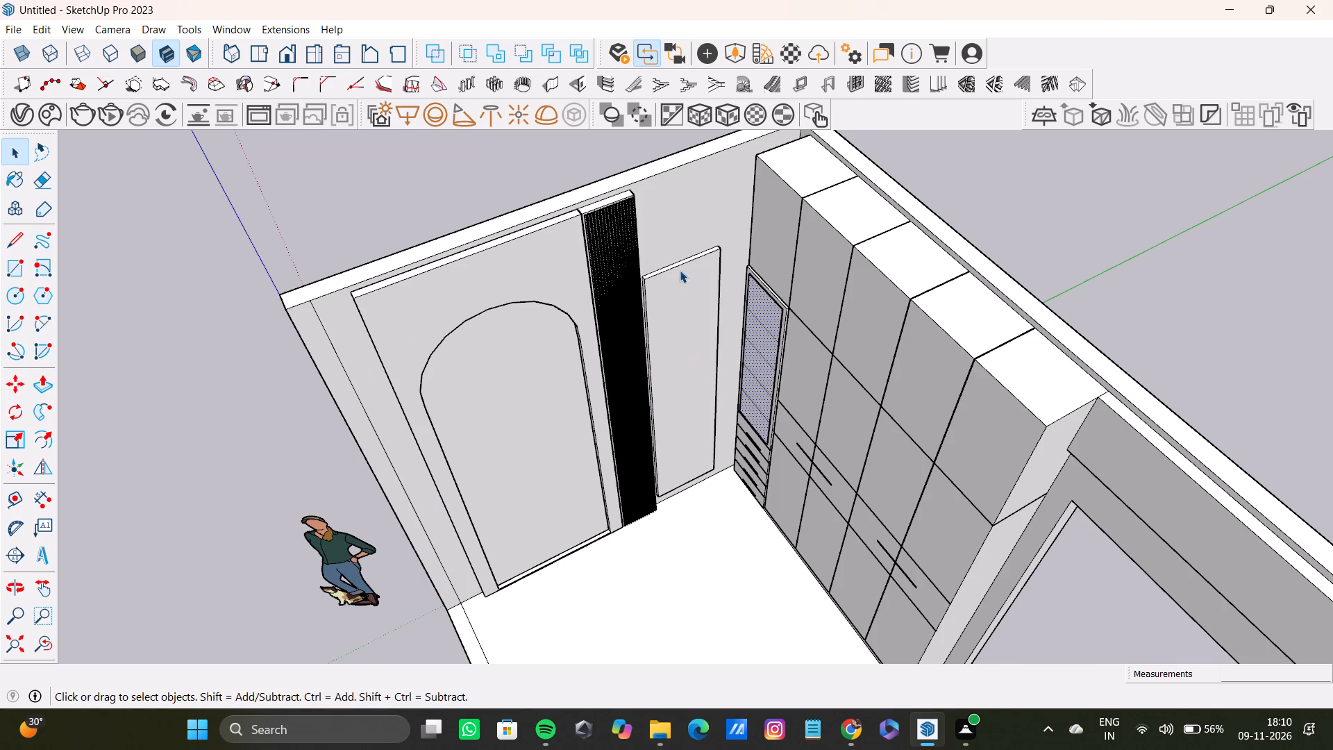
scroll(699, 223, down, 9)
middle_drag(689, 267, 792, 267)
scroll(498, 219, up, 11)
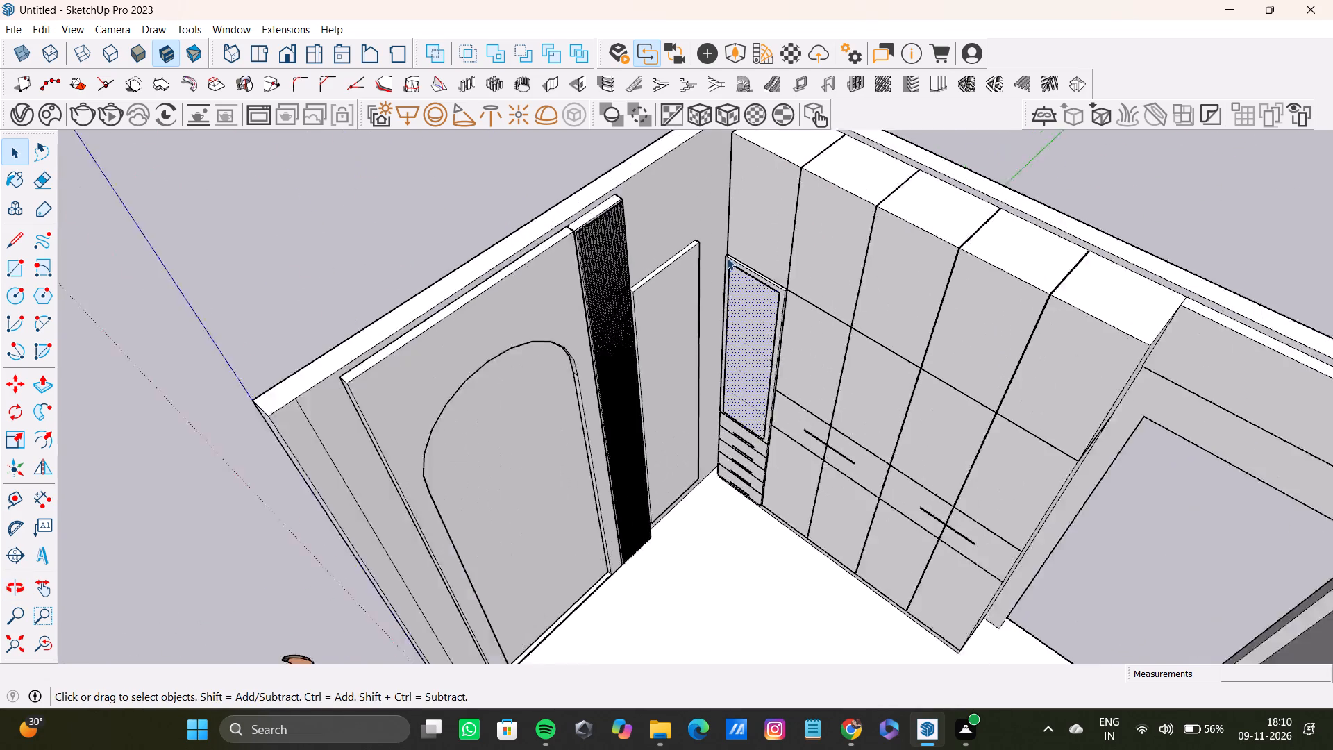
scroll(727, 258, up, 2)
middle_drag(740, 268, 602, 249)
scroll(755, 313, down, 4)
middle_drag(693, 292, 611, 289)
scroll(594, 224, up, 4)
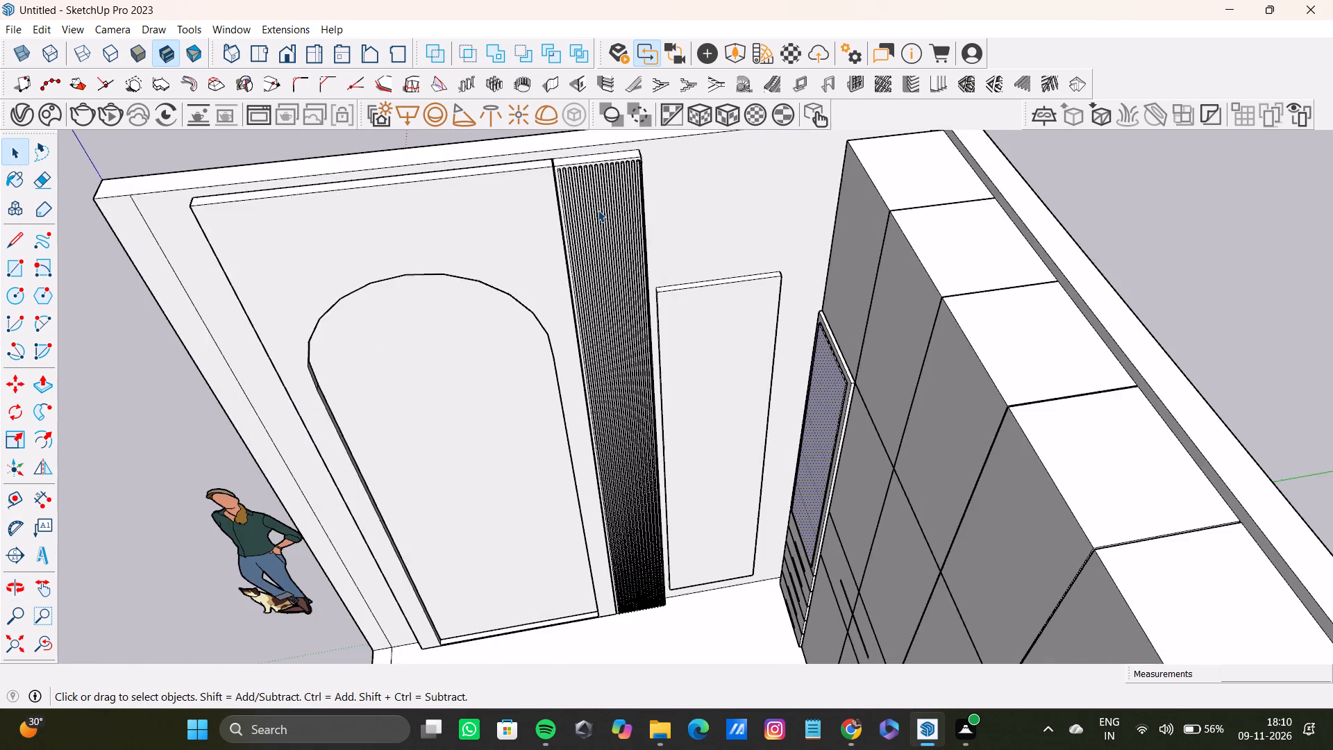
scroll(597, 210, down, 4)
middle_drag(575, 215, 398, 242)
scroll(405, 242, down, 1)
scroll(492, 252, up, 3)
scroll(497, 251, down, 4)
middle_drag(496, 253, 648, 331)
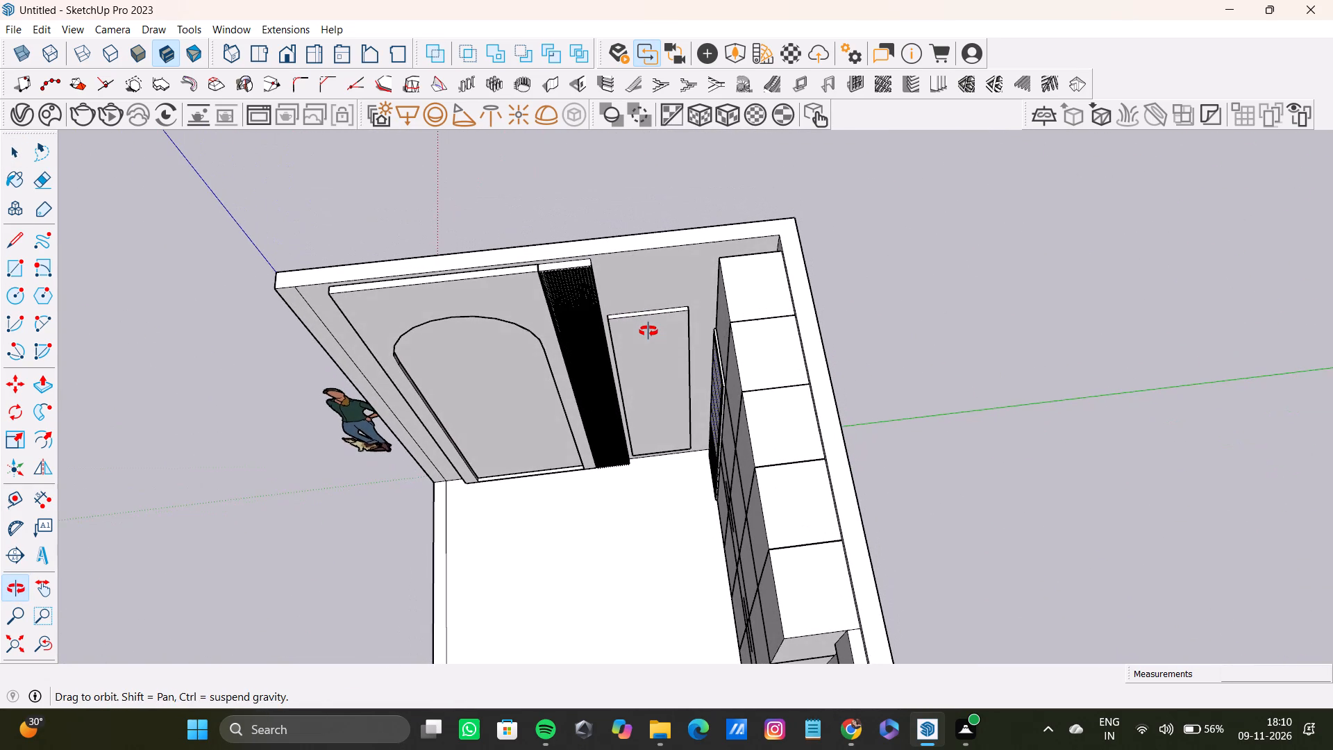
middle_drag(648, 331, 652, 336)
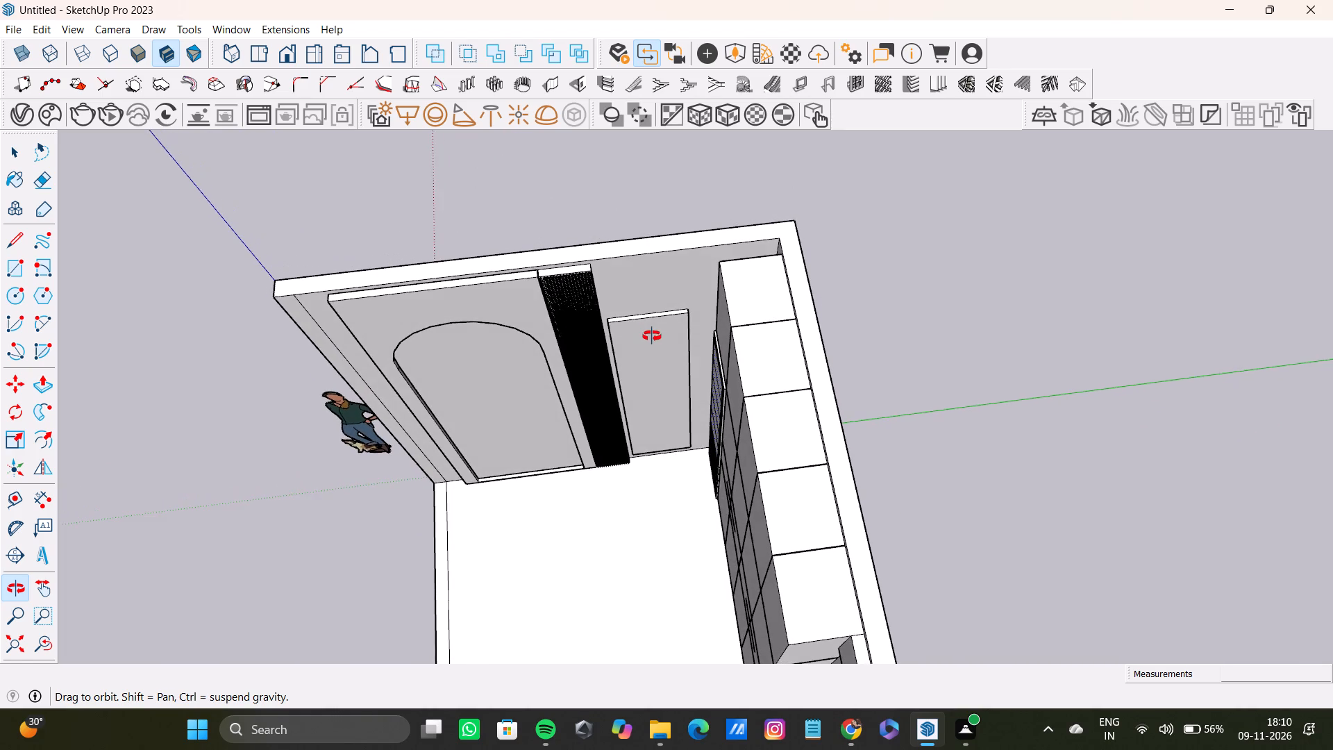
middle_drag(652, 336, 672, 300)
scroll(648, 295, up, 4)
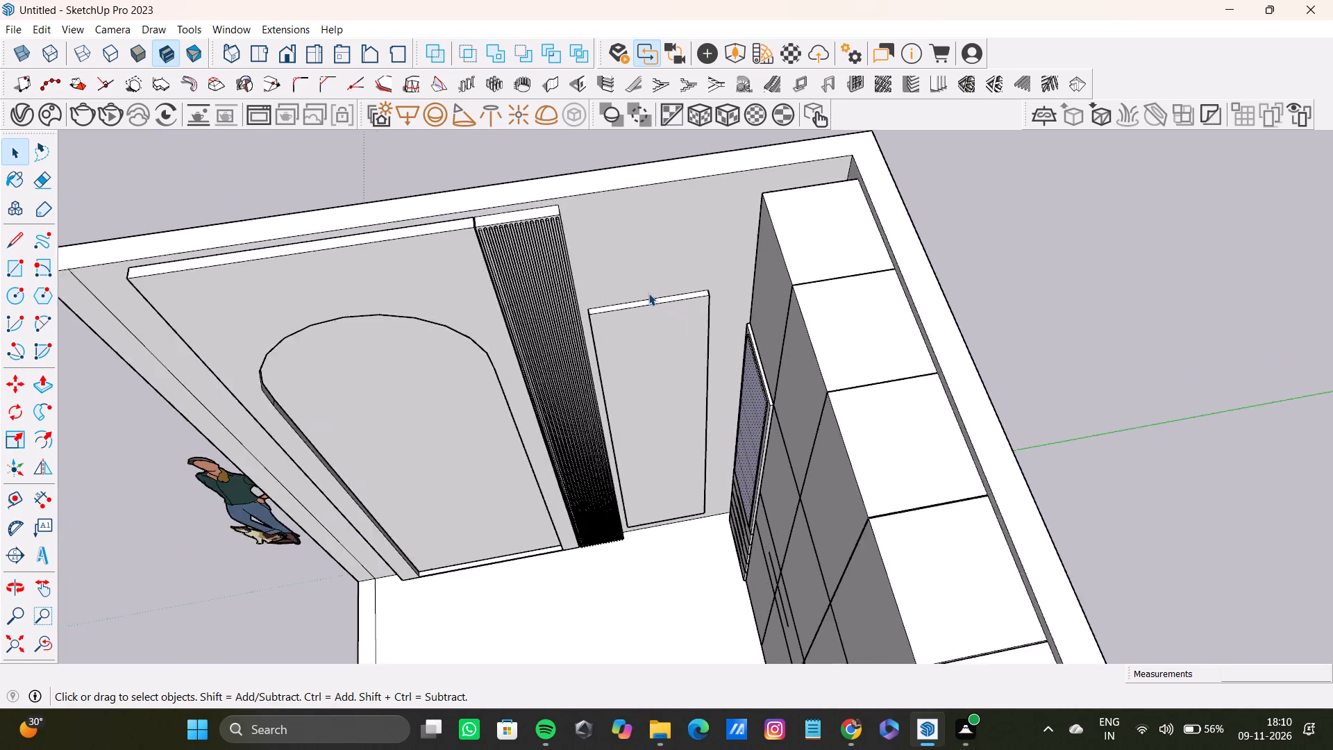
scroll(648, 293, up, 5)
scroll(662, 308, down, 9)
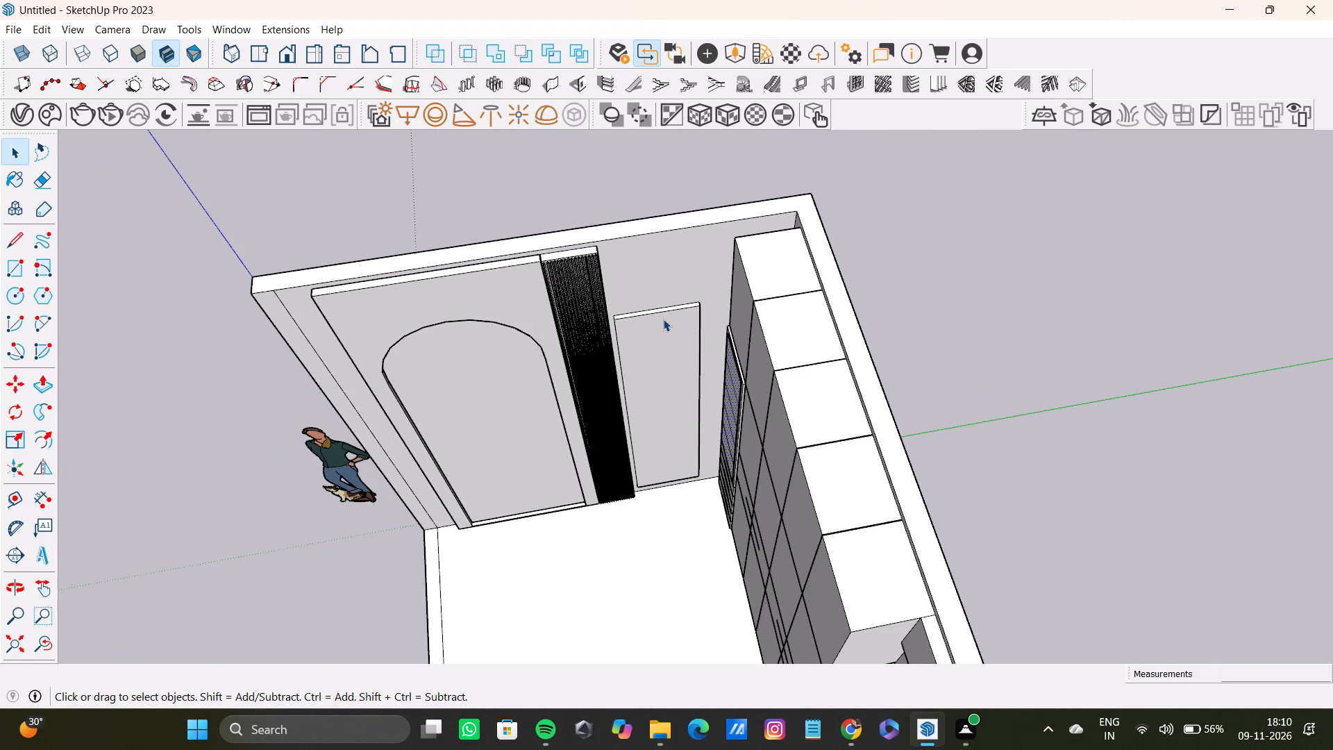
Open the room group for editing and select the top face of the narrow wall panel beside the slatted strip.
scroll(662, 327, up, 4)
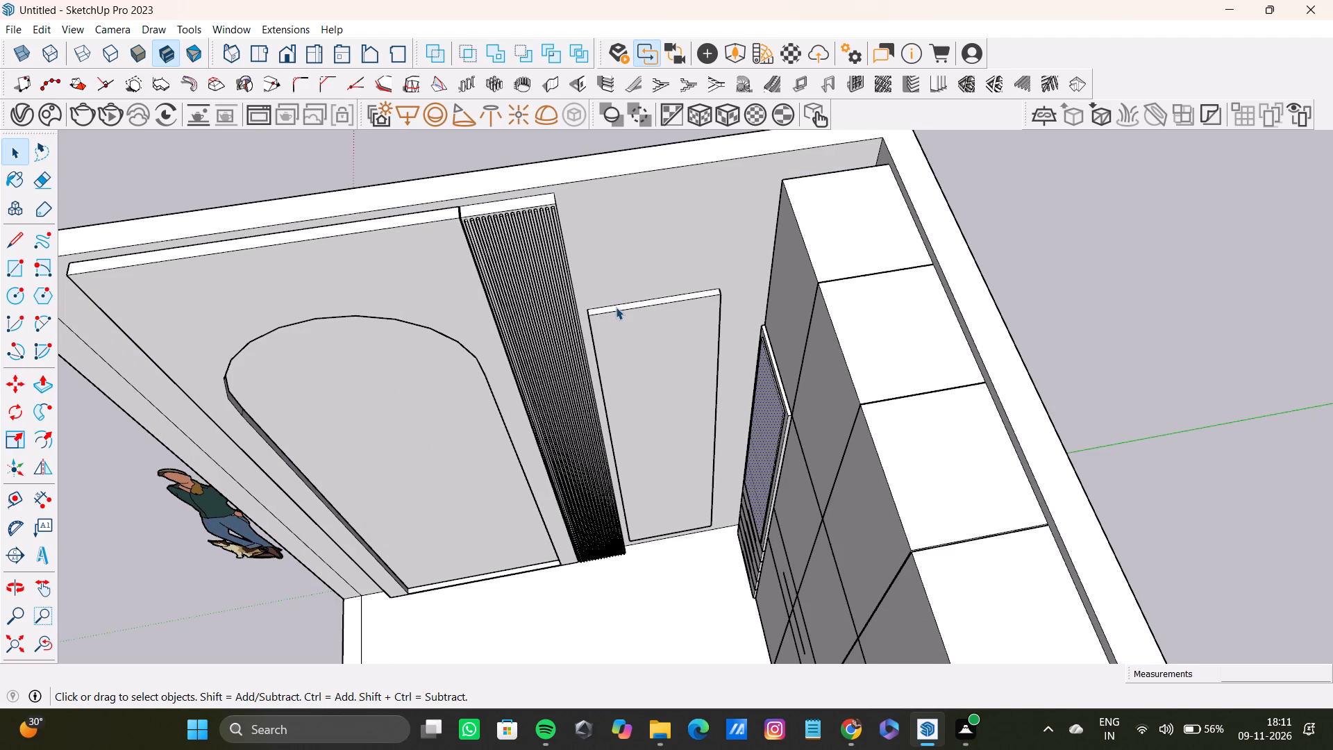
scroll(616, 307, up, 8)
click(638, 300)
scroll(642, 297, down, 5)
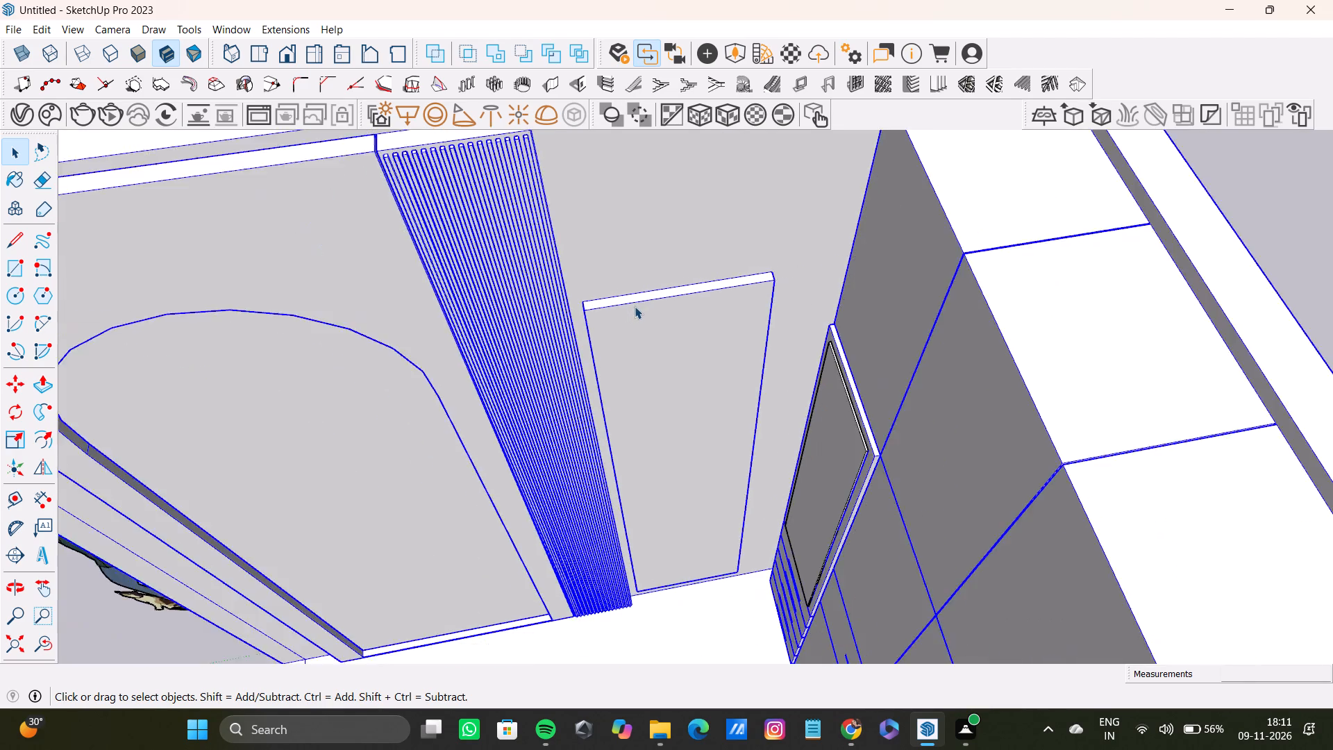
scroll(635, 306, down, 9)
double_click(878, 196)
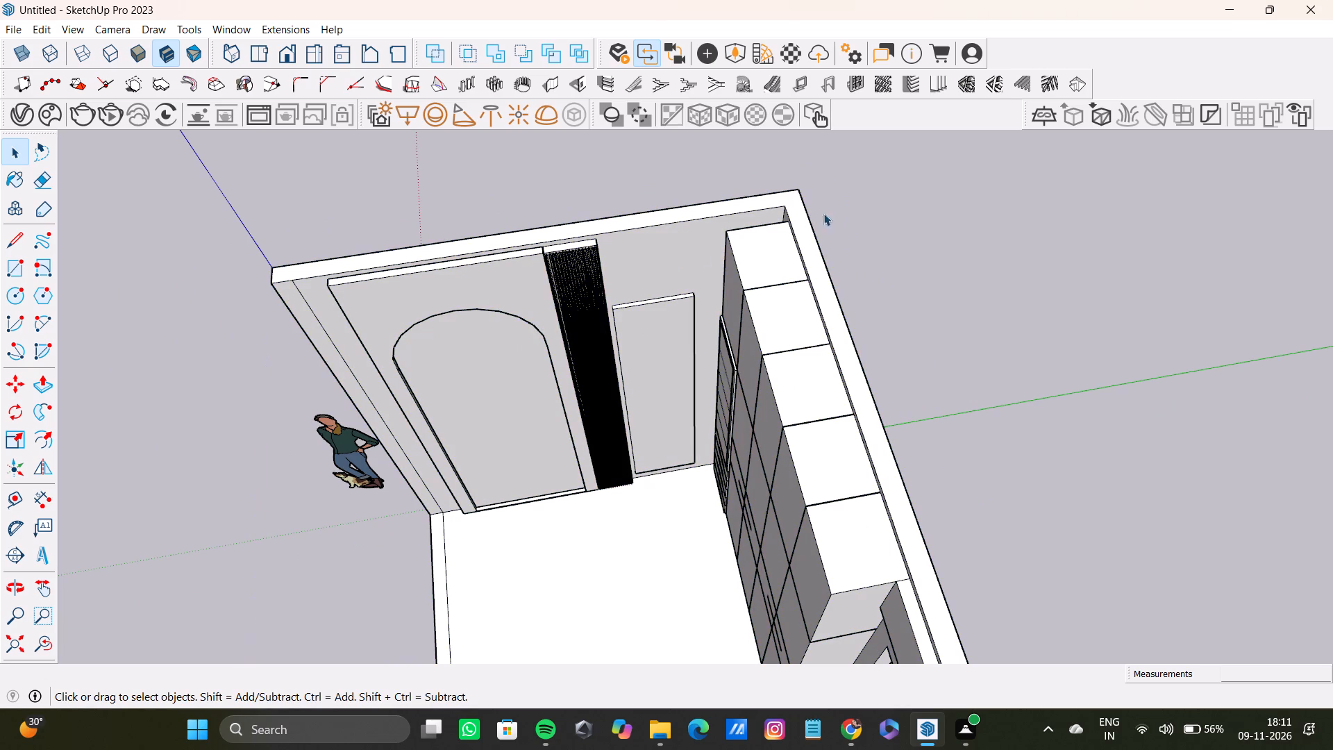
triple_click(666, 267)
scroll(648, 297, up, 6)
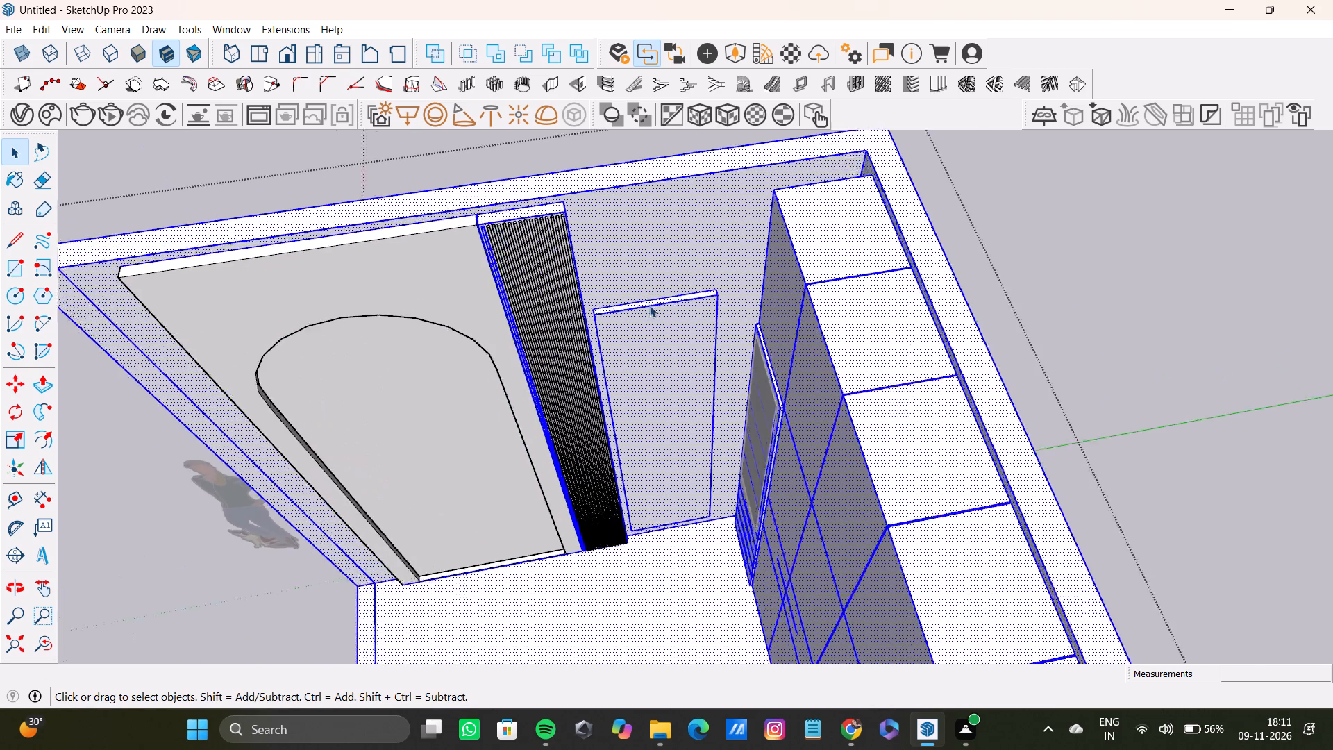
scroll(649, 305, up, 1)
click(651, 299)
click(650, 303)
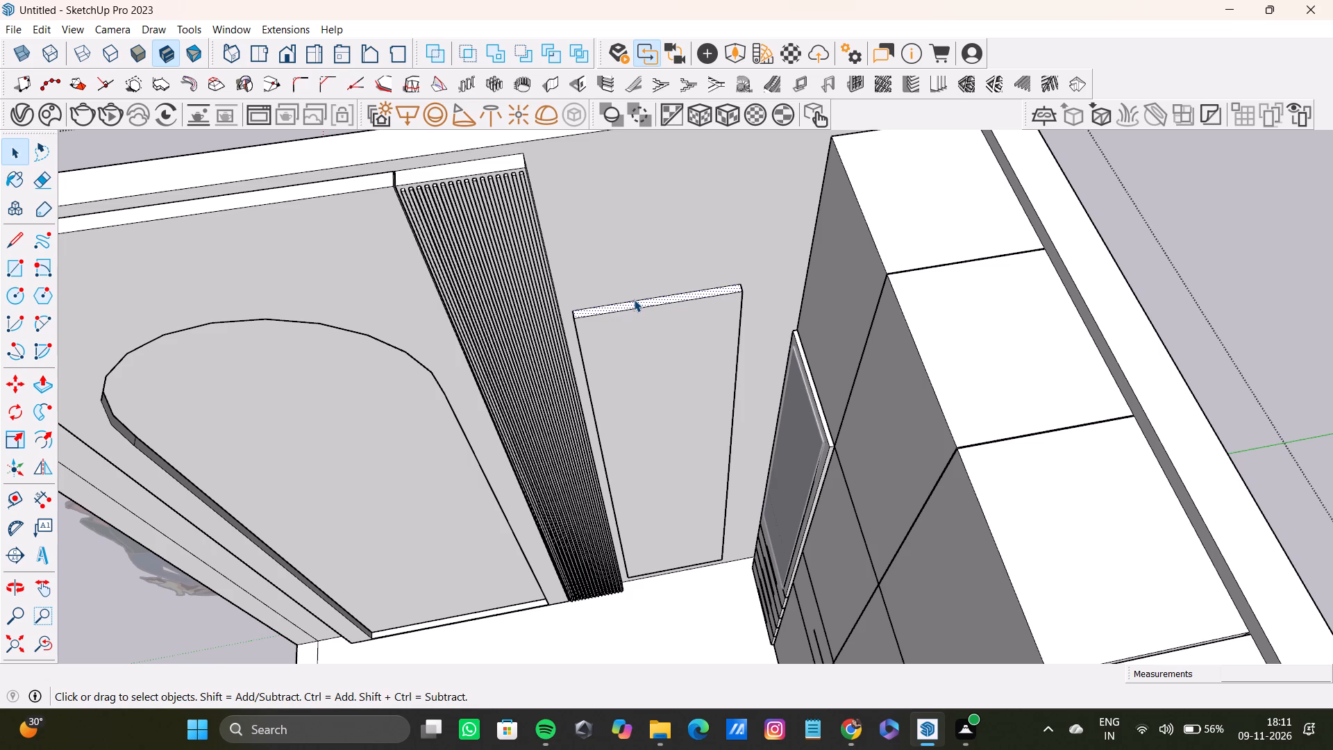
Review the whole room and the narrow panel beside the slatted strip from above, and close the room group.
scroll(636, 312, down, 2)
scroll(636, 312, down, 20)
scroll(636, 312, down, 8)
middle_drag(637, 308, 676, 325)
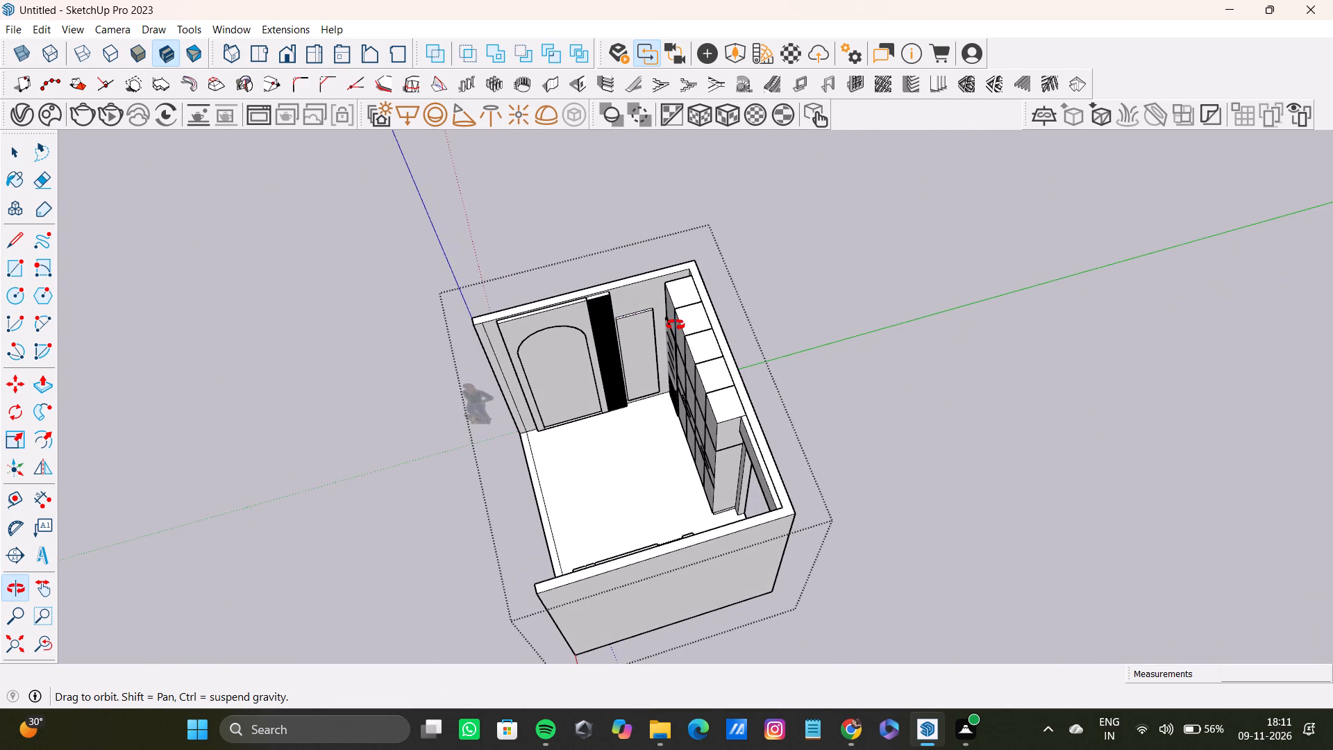
middle_drag(676, 325, 676, 325)
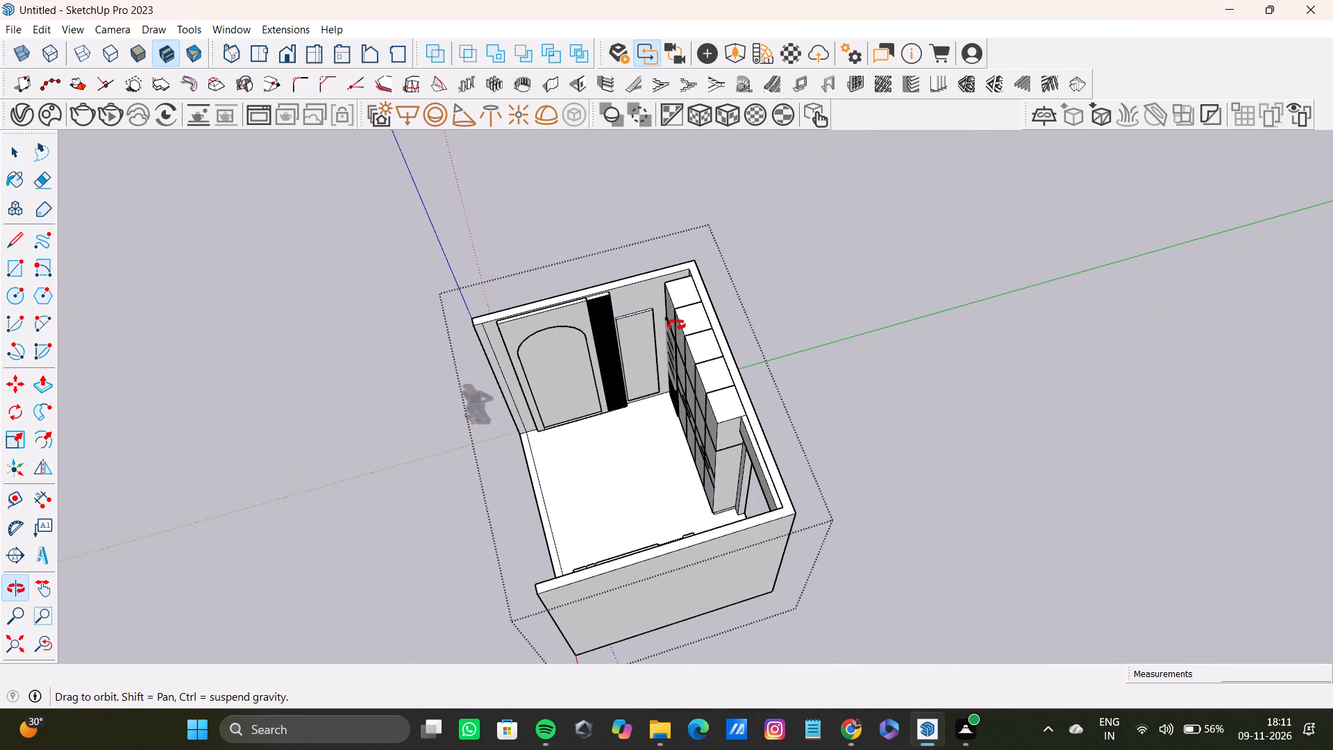
middle_drag(676, 325, 669, 329)
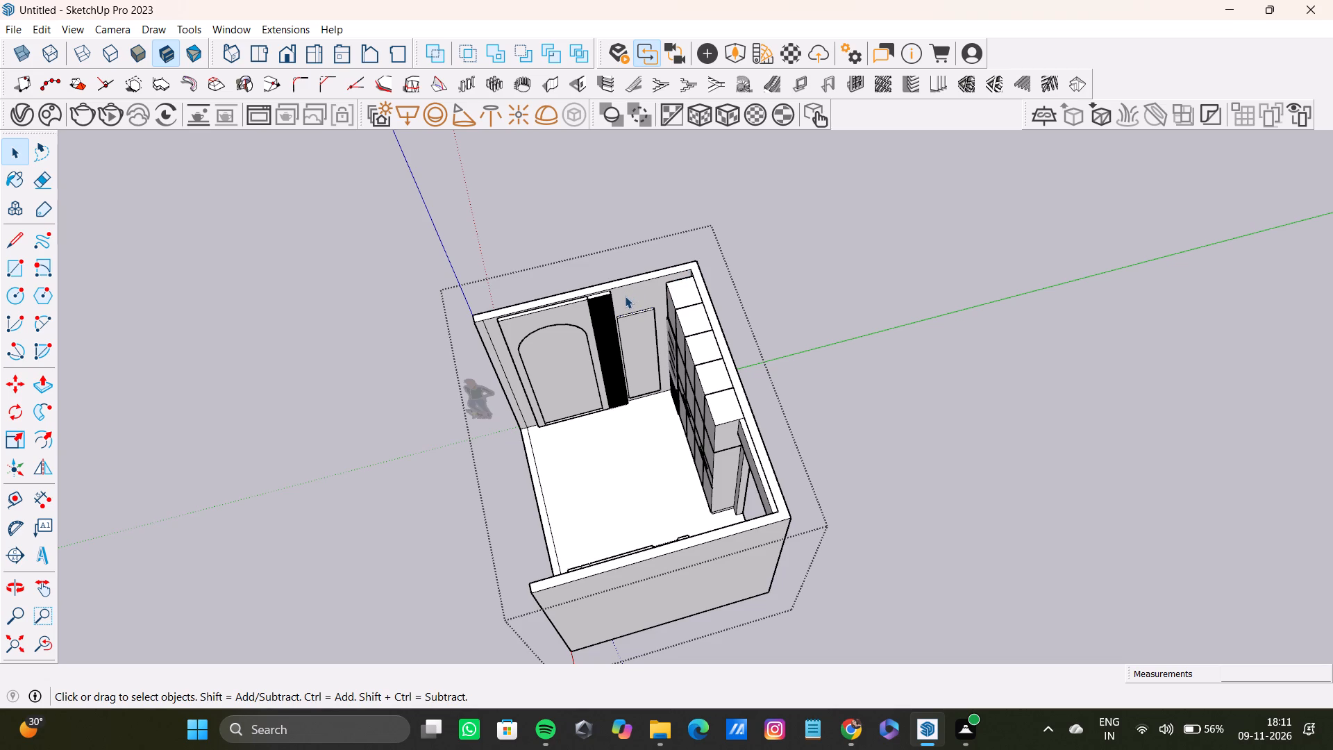
scroll(625, 296, up, 13)
scroll(612, 294, up, 9)
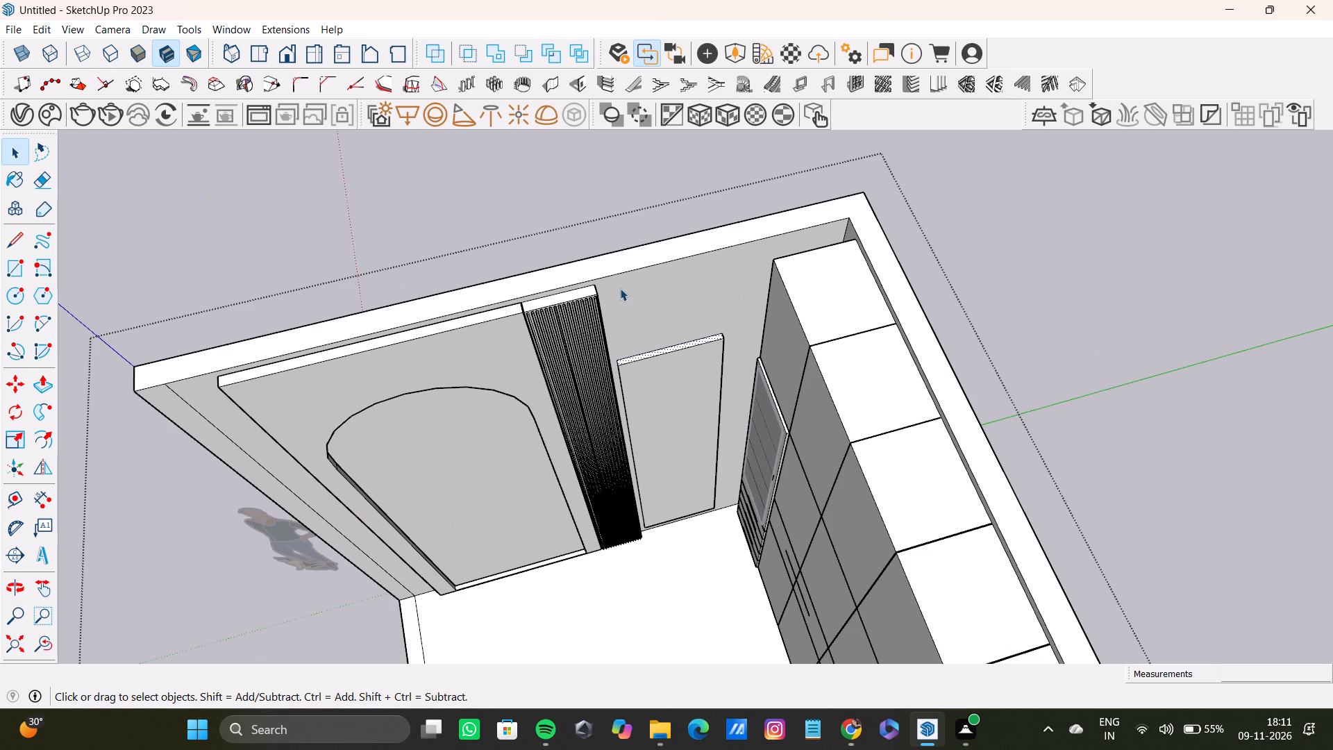
middle_drag(620, 288, 655, 272)
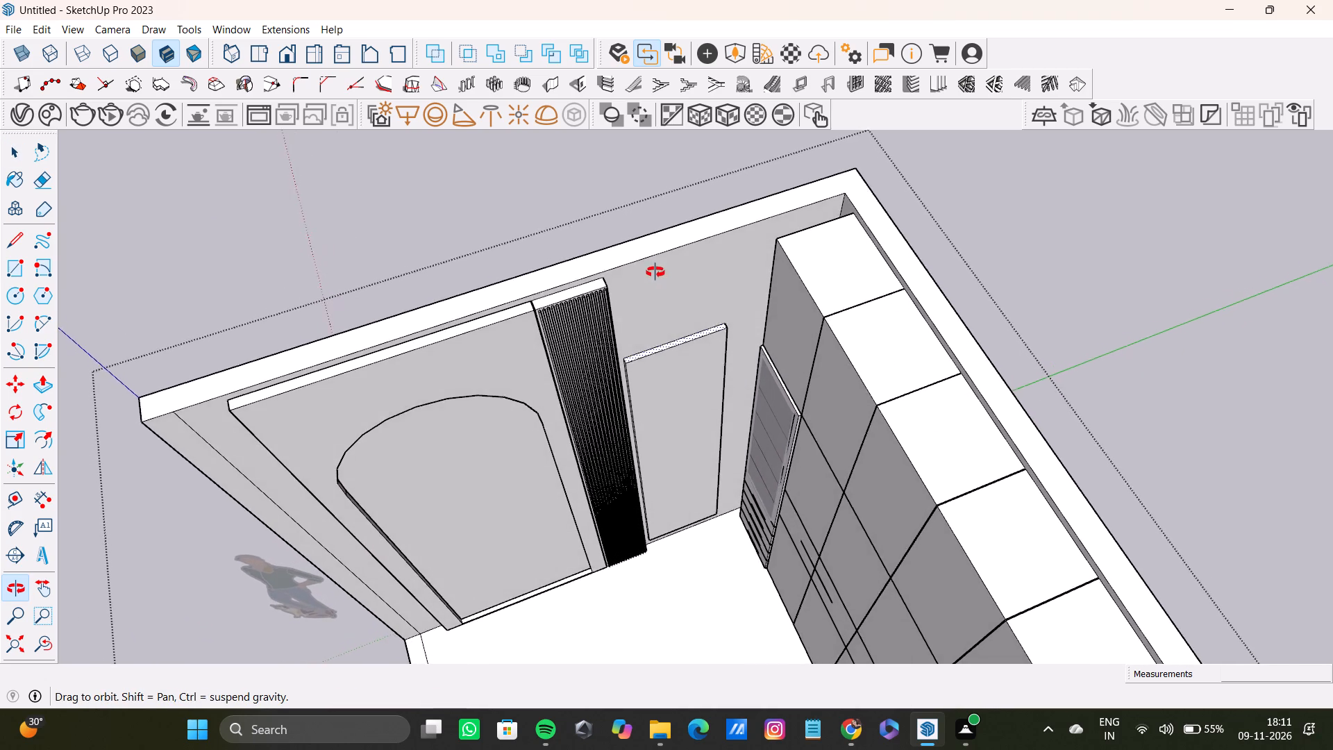
middle_drag(655, 272, 652, 264)
scroll(642, 322, down, 5)
middle_drag(648, 349, 656, 274)
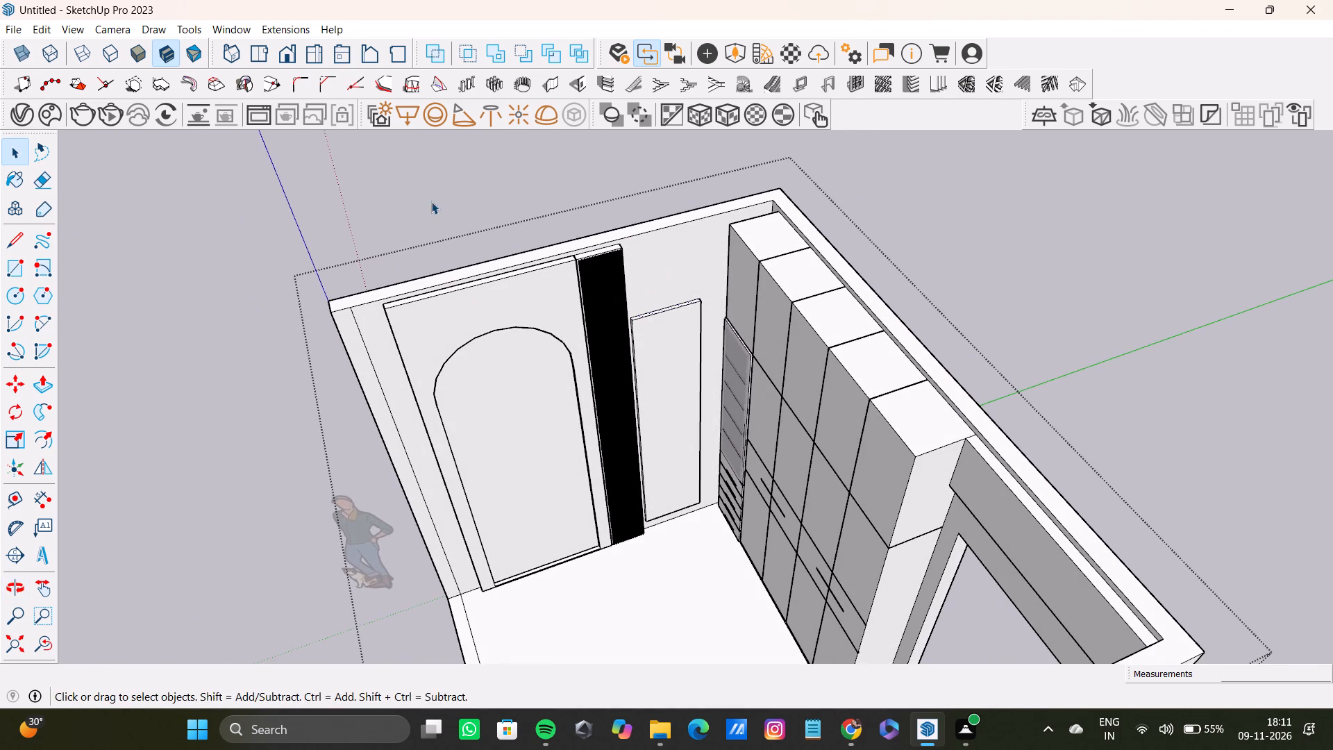
click(428, 175)
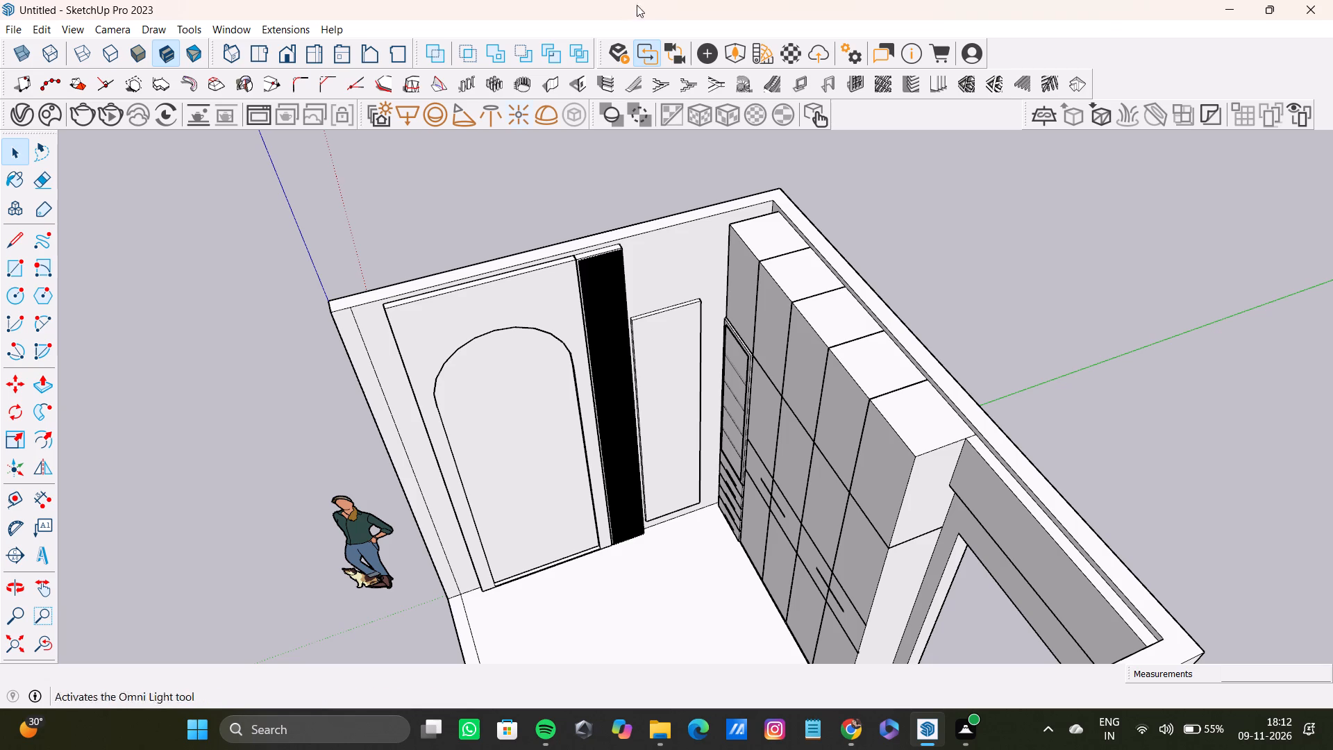
Examine the slatted strip and narrow panel from above, including how they sit against the wall beside the wardrobe.
scroll(657, 418, up, 8)
shift+middle_drag(620, 379, 665, 495)
scroll(661, 464, down, 10)
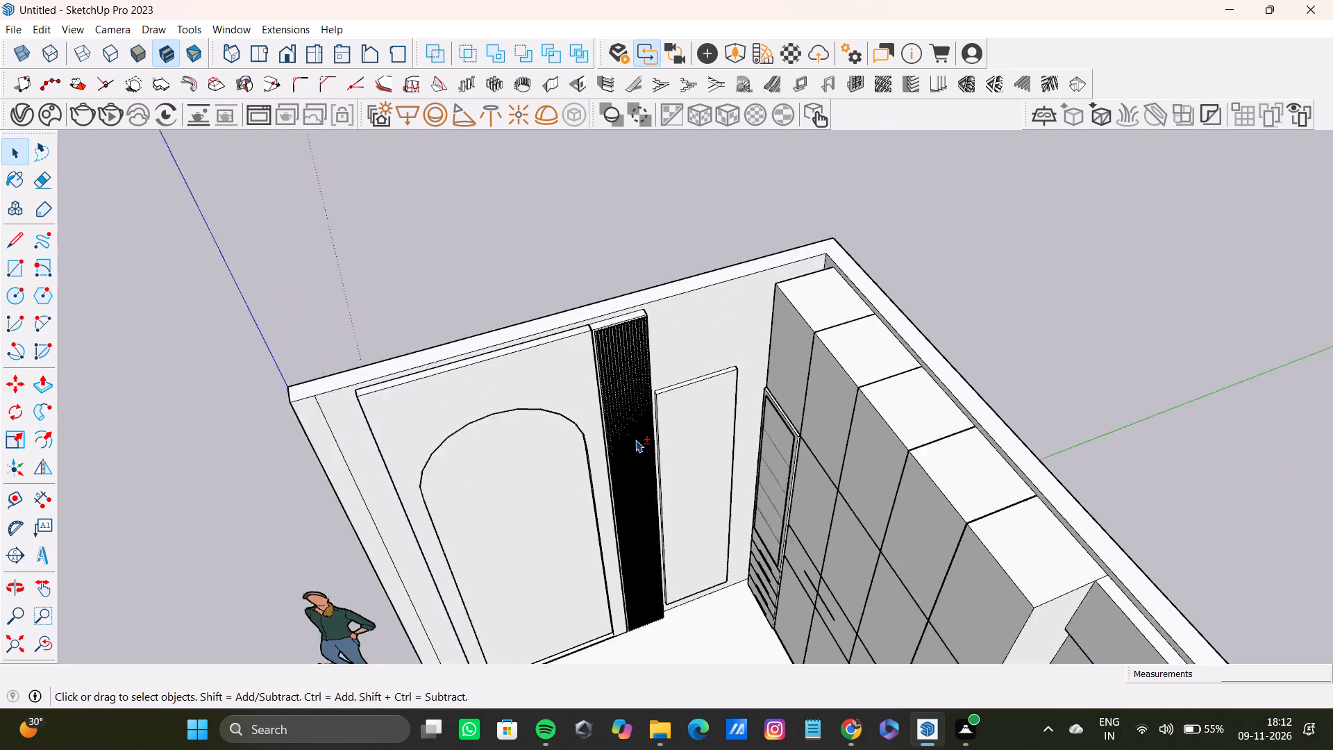
shift+middle_drag(635, 440, 642, 488)
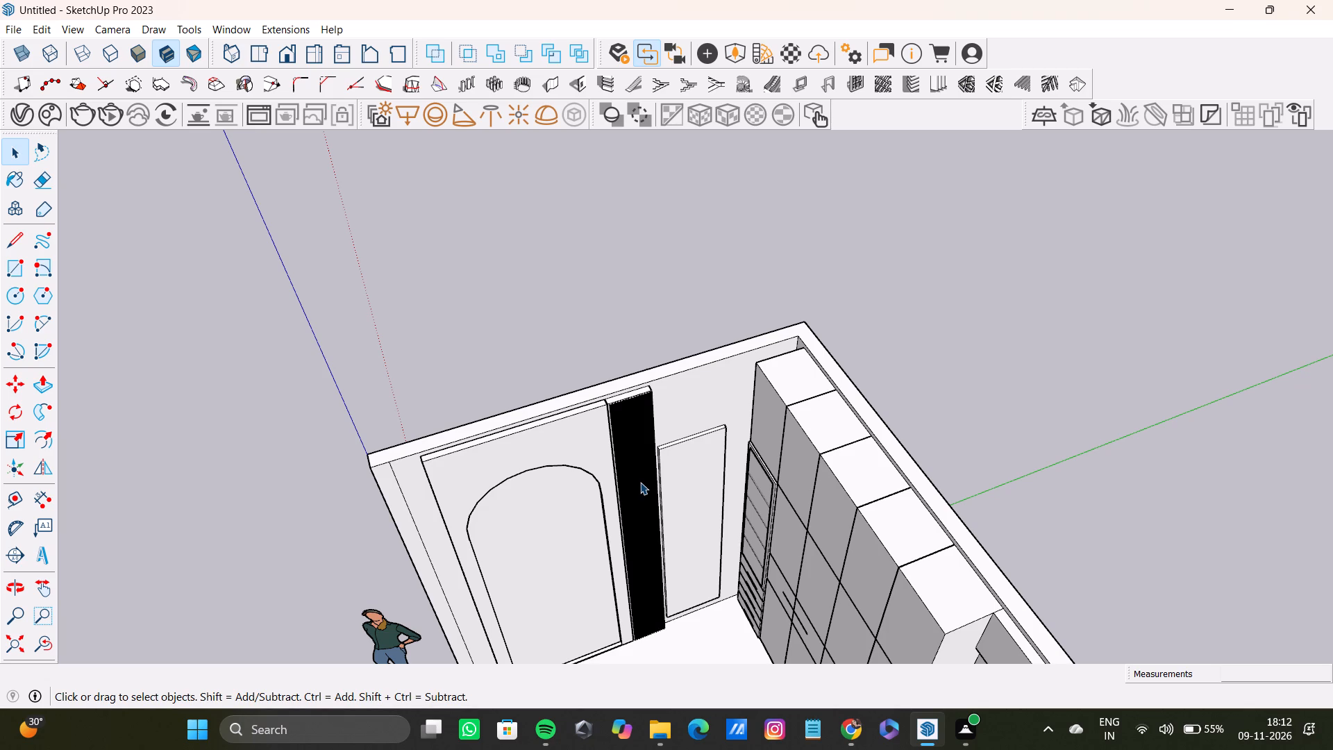
scroll(714, 404, up, 6)
scroll(712, 399, up, 15)
scroll(705, 427, down, 9)
middle_drag(705, 428, 710, 488)
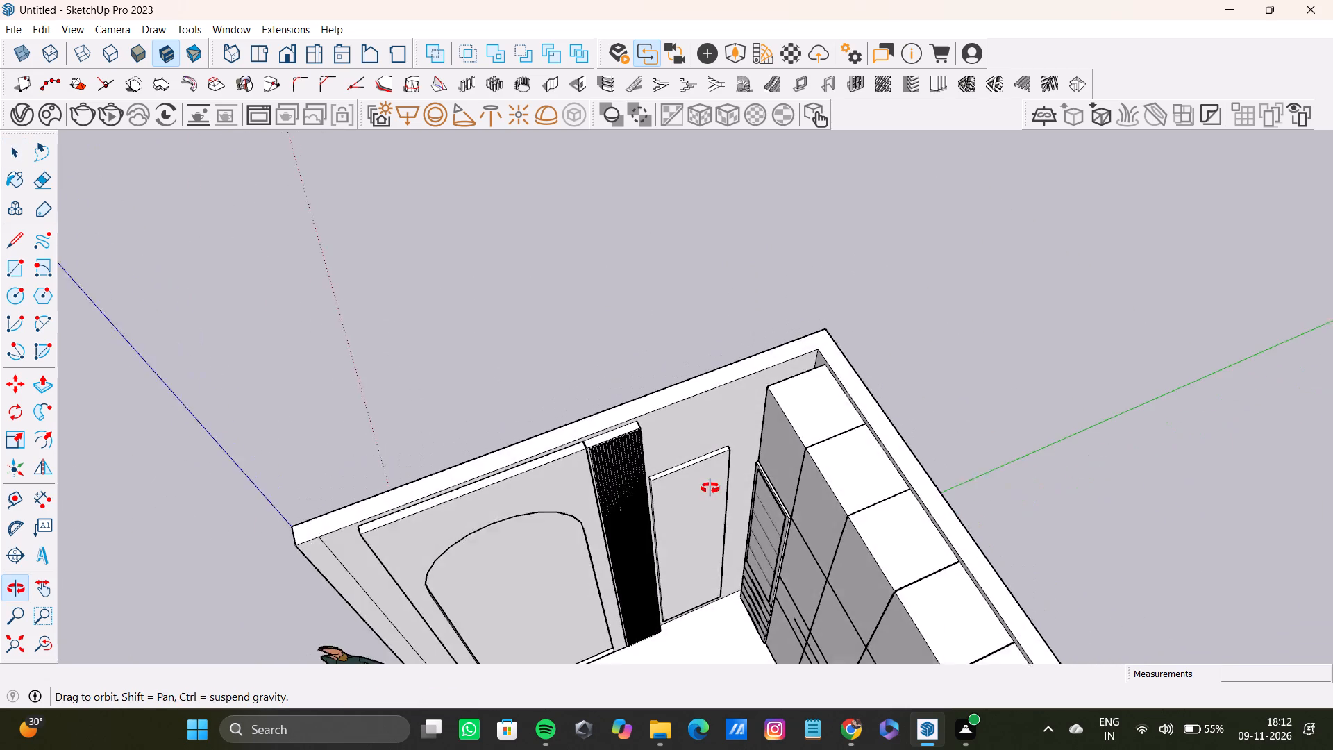
middle_drag(710, 488, 907, 510)
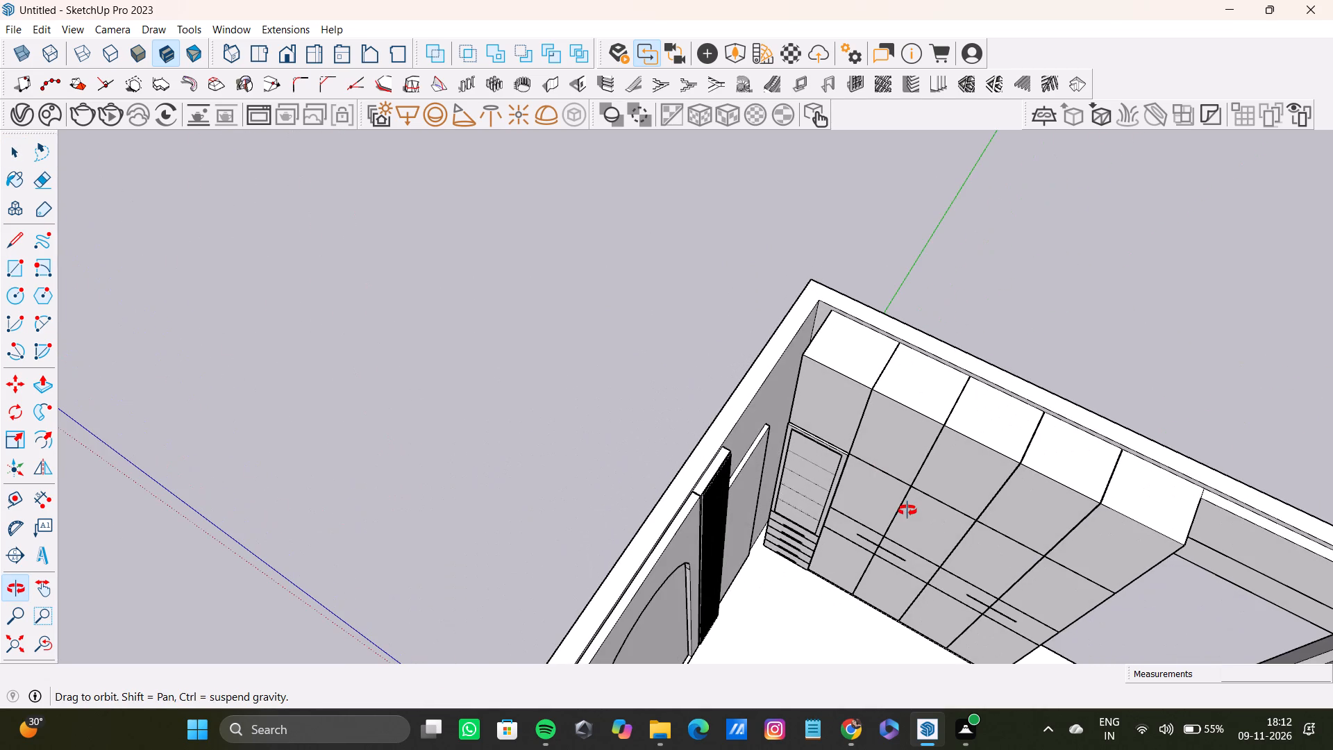
Inspect the wardrobe front with its handle bars, drawer stack and adjoining doorway, and review the whole room from outside.
middle_drag(907, 510, 732, 445)
scroll(733, 451, down, 5)
shift+scroll(761, 488, up, 1)
shift+middle_drag(761, 488, 748, 245)
shift+scroll(748, 250, down, 4)
middle_drag(762, 290, 986, 342)
scroll(782, 406, up, 9)
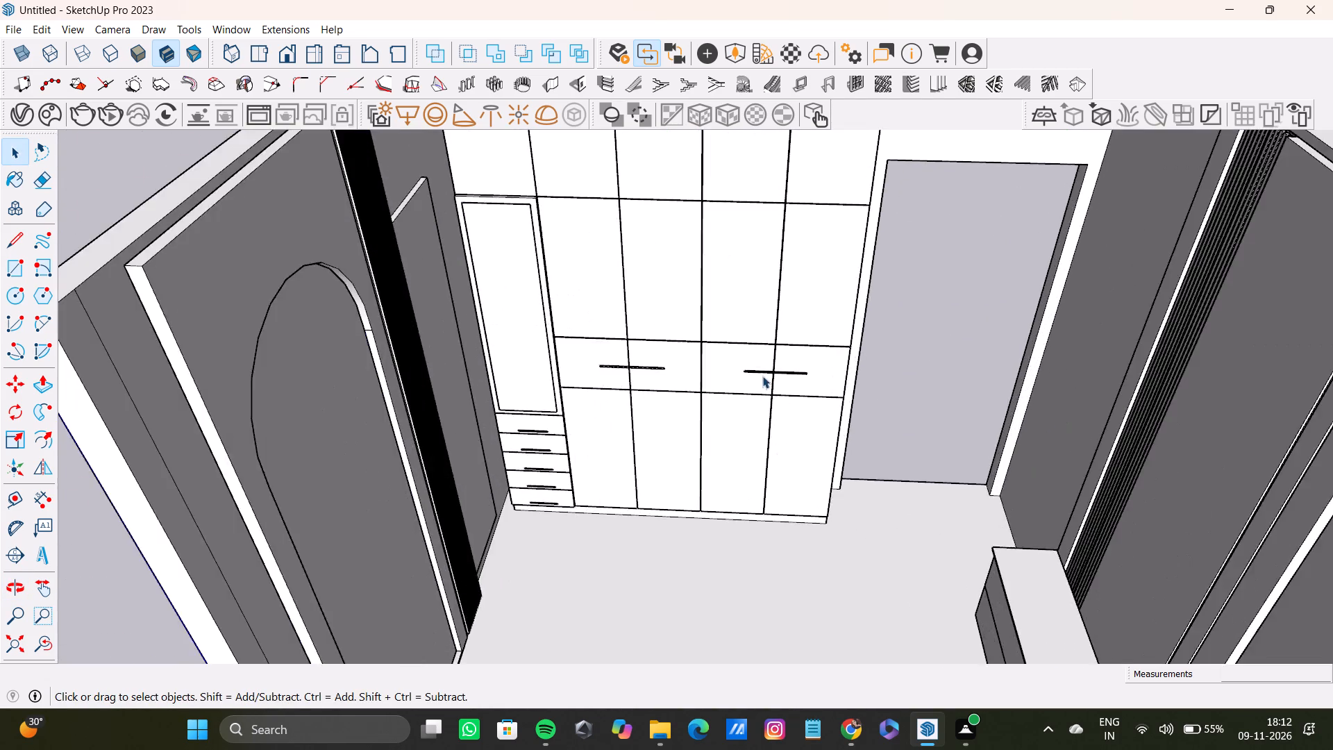
scroll(762, 376, up, 15)
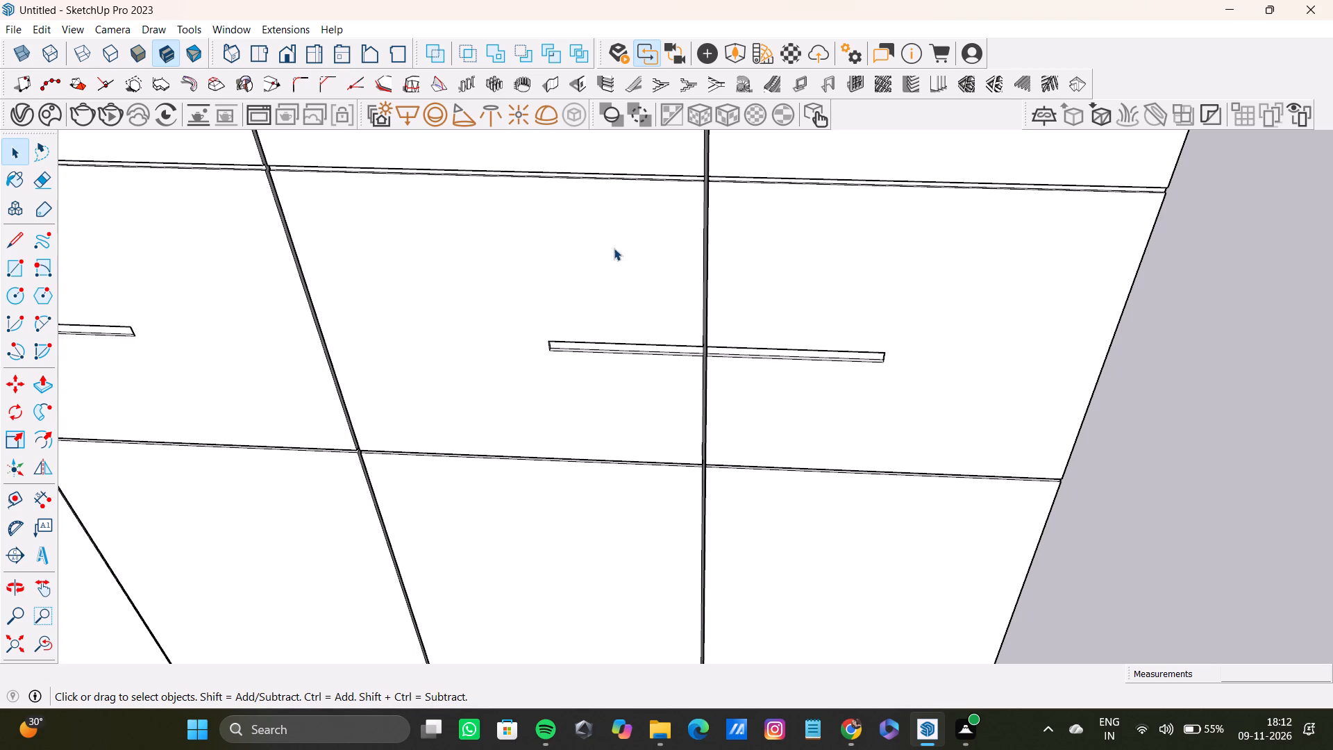
scroll(610, 253, down, 20)
scroll(610, 253, down, 8)
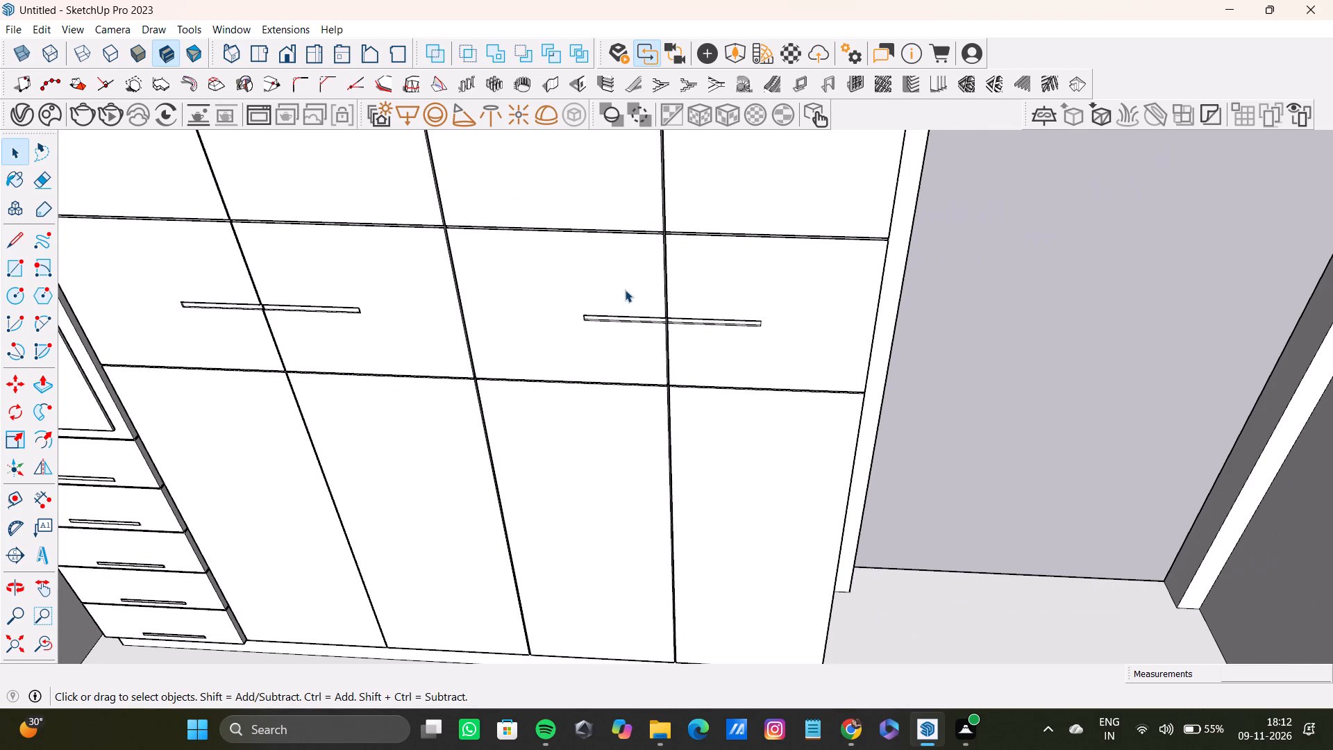
scroll(624, 289, down, 4)
middle_drag(629, 292, 630, 356)
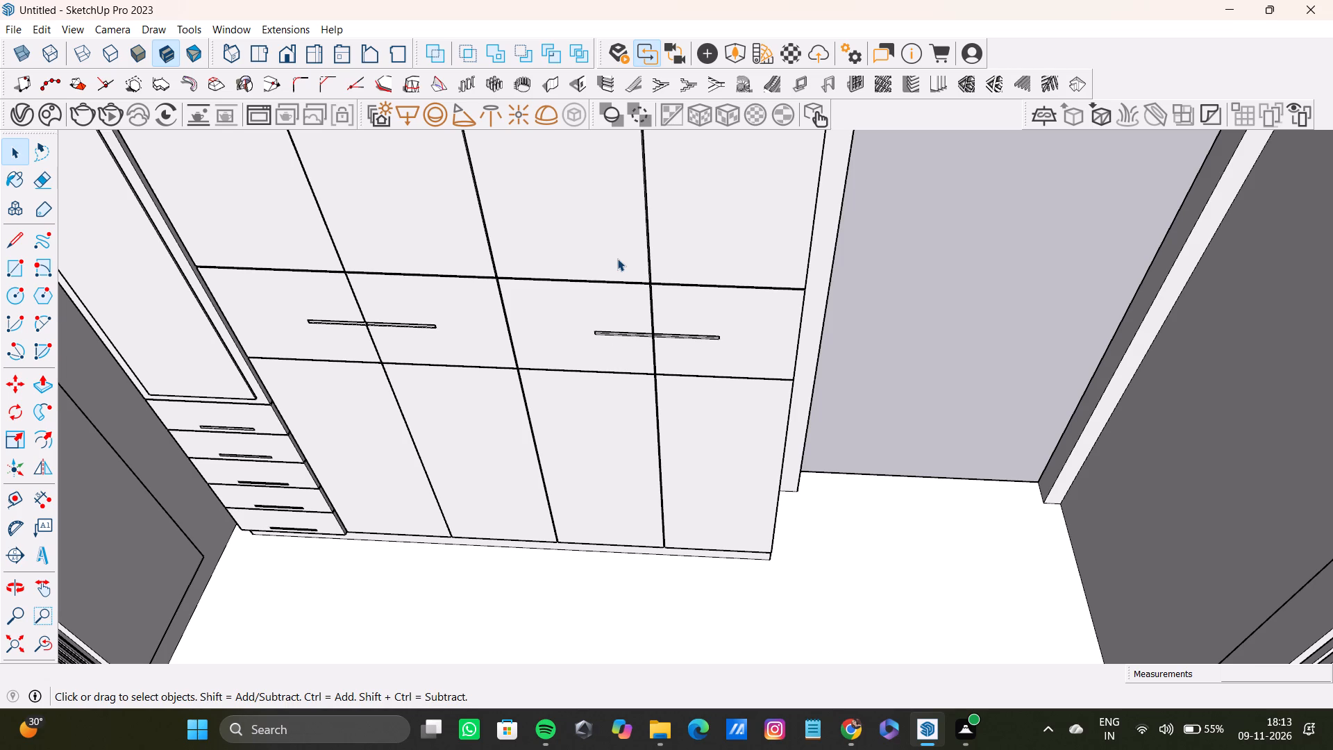
scroll(707, 389, down, 20)
scroll(664, 383, down, 19)
middle_drag(625, 380, 775, 210)
scroll(775, 210, down, 1)
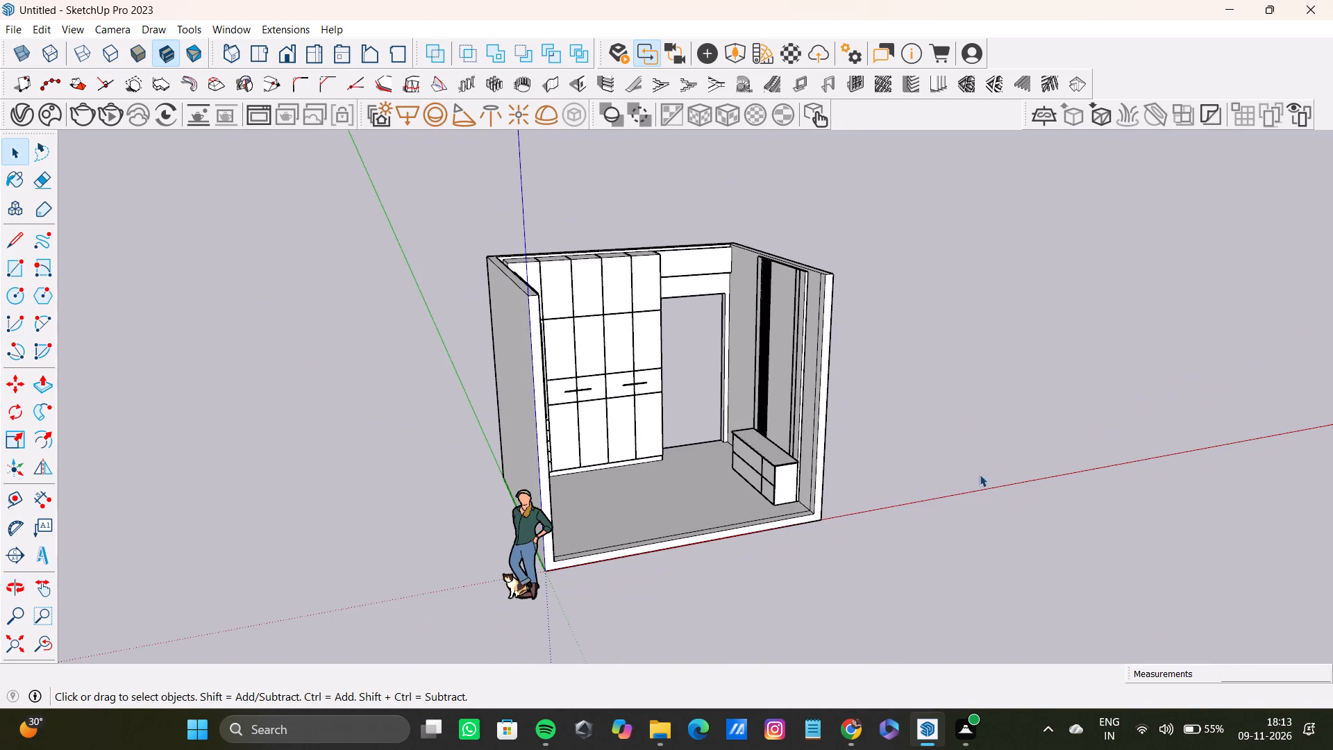
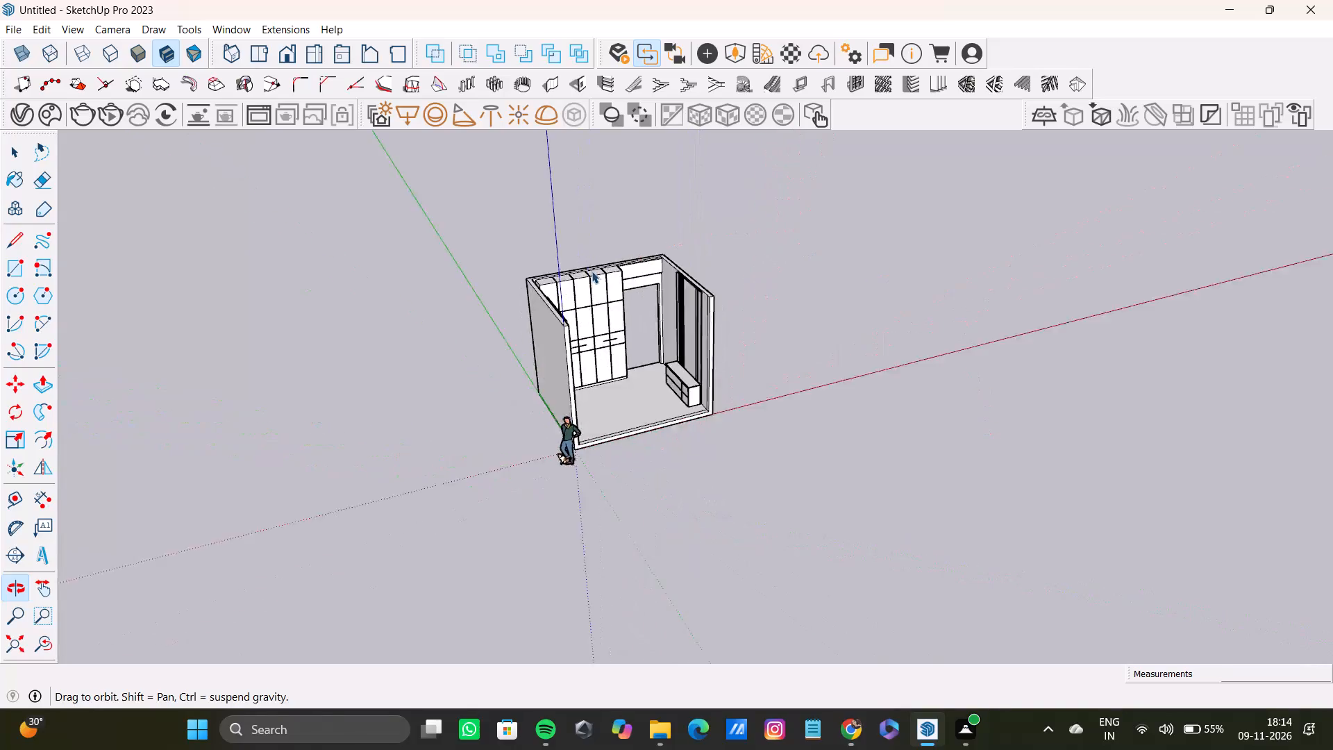
Examine the room model with its wardrobe, door opening and low cabinet from several angles.
scroll(675, 292, down, 4)
middle_drag(680, 319, 631, 389)
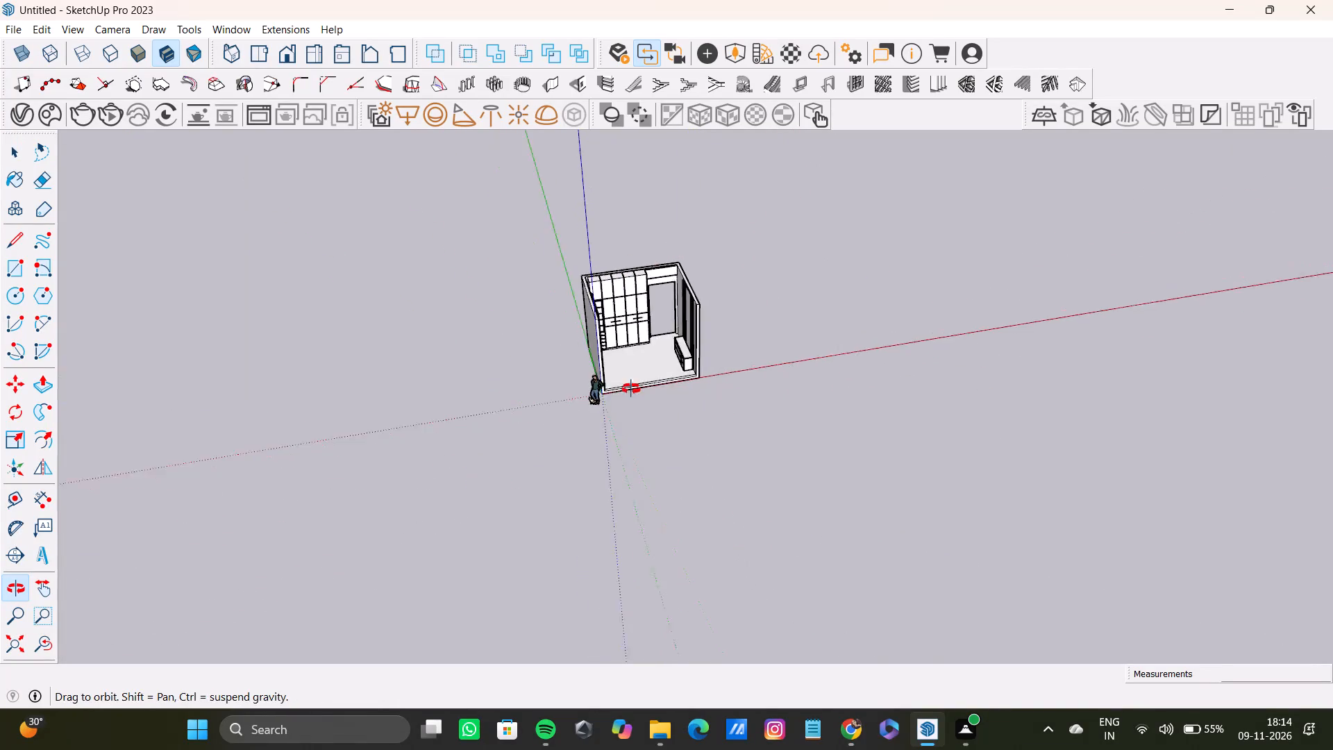
middle_drag(631, 389, 598, 401)
scroll(576, 387, up, 5)
scroll(619, 343, down, 3)
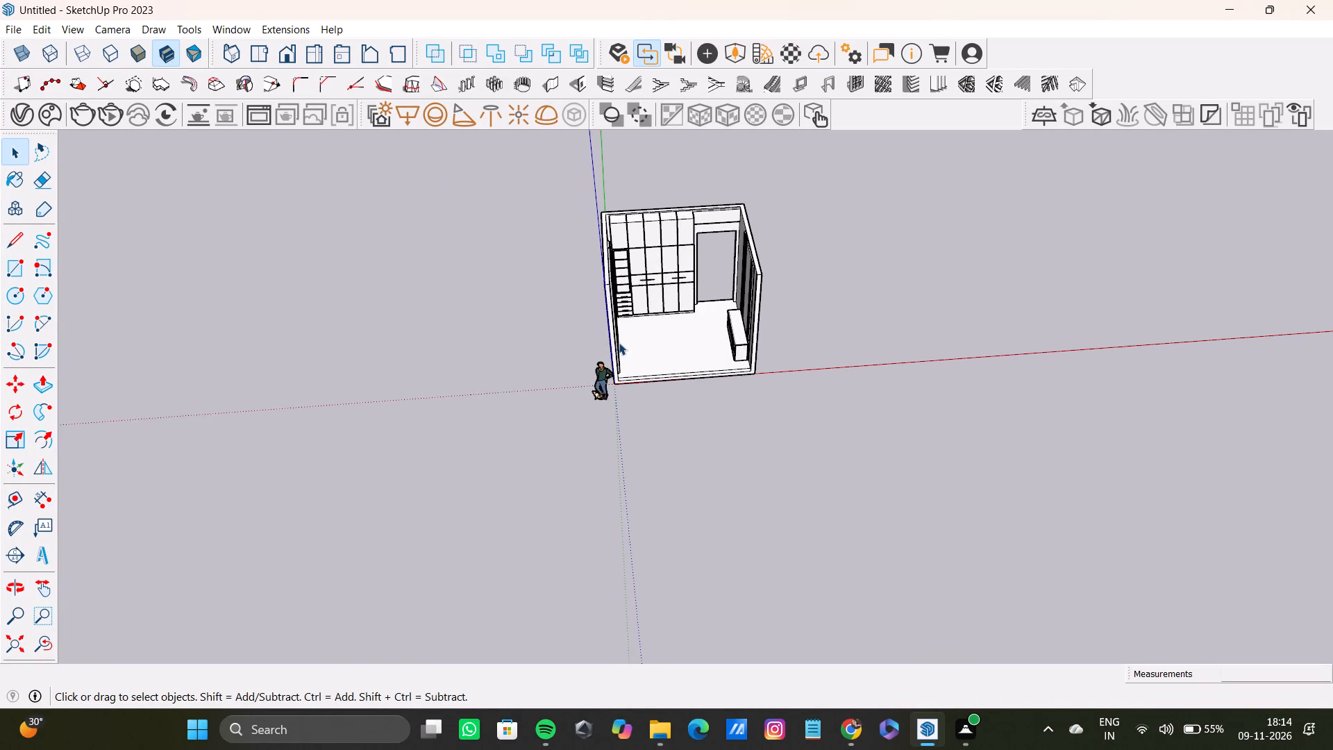
scroll(619, 342, down, 3)
middle_drag(618, 342, 501, 364)
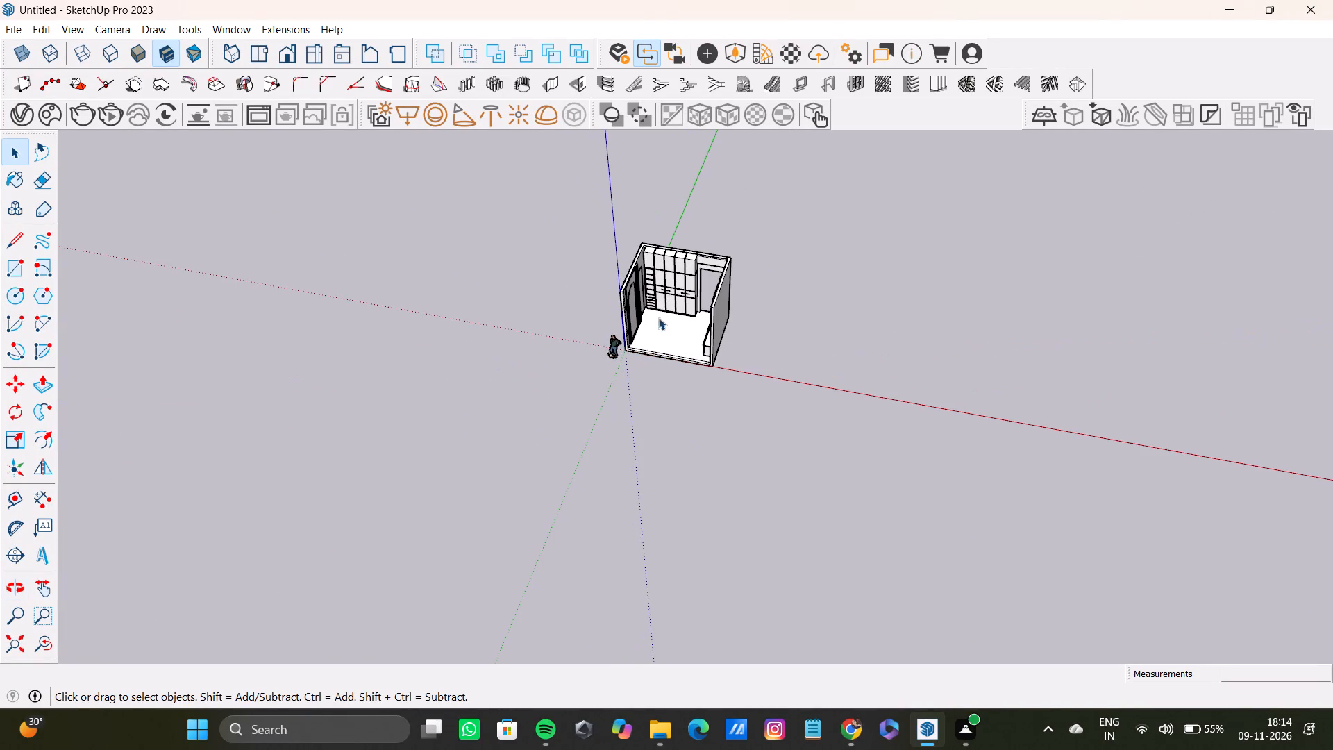
scroll(659, 313, up, 7)
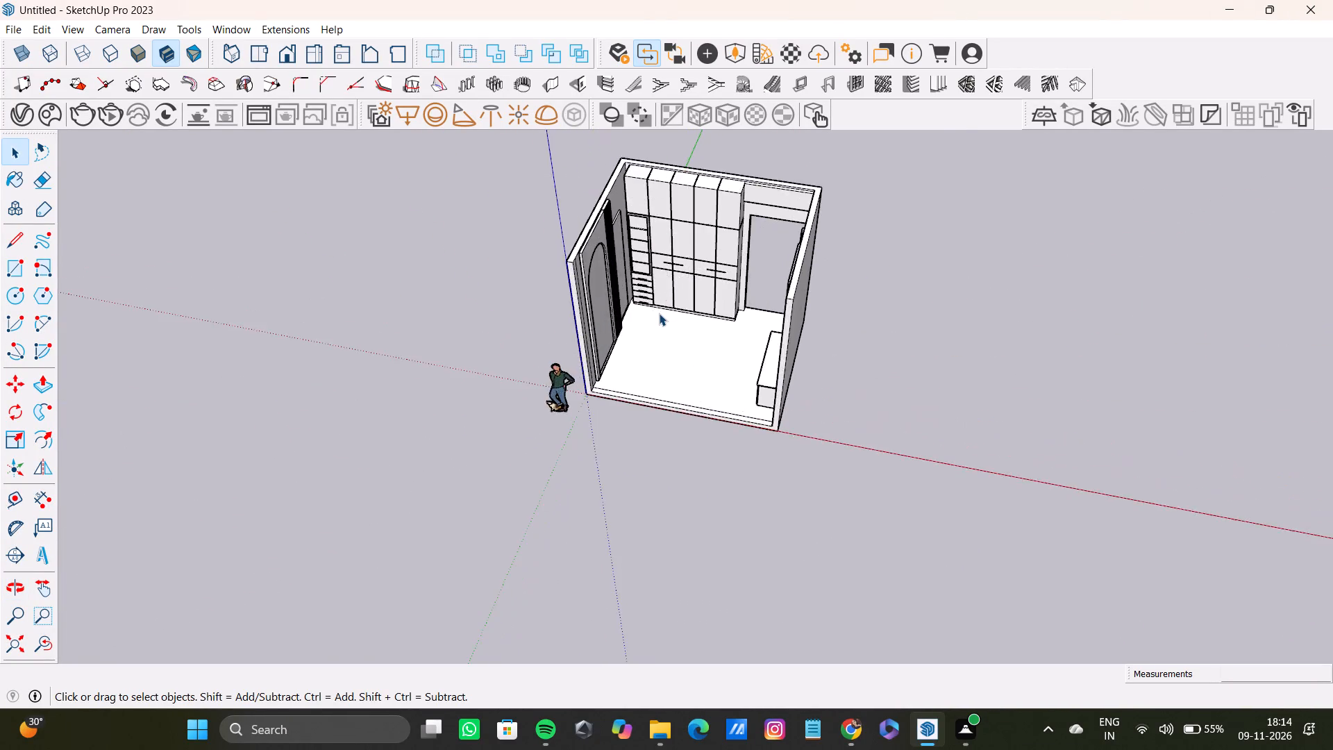
scroll(659, 313, up, 5)
scroll(659, 314, down, 12)
middle_drag(658, 319, 761, 318)
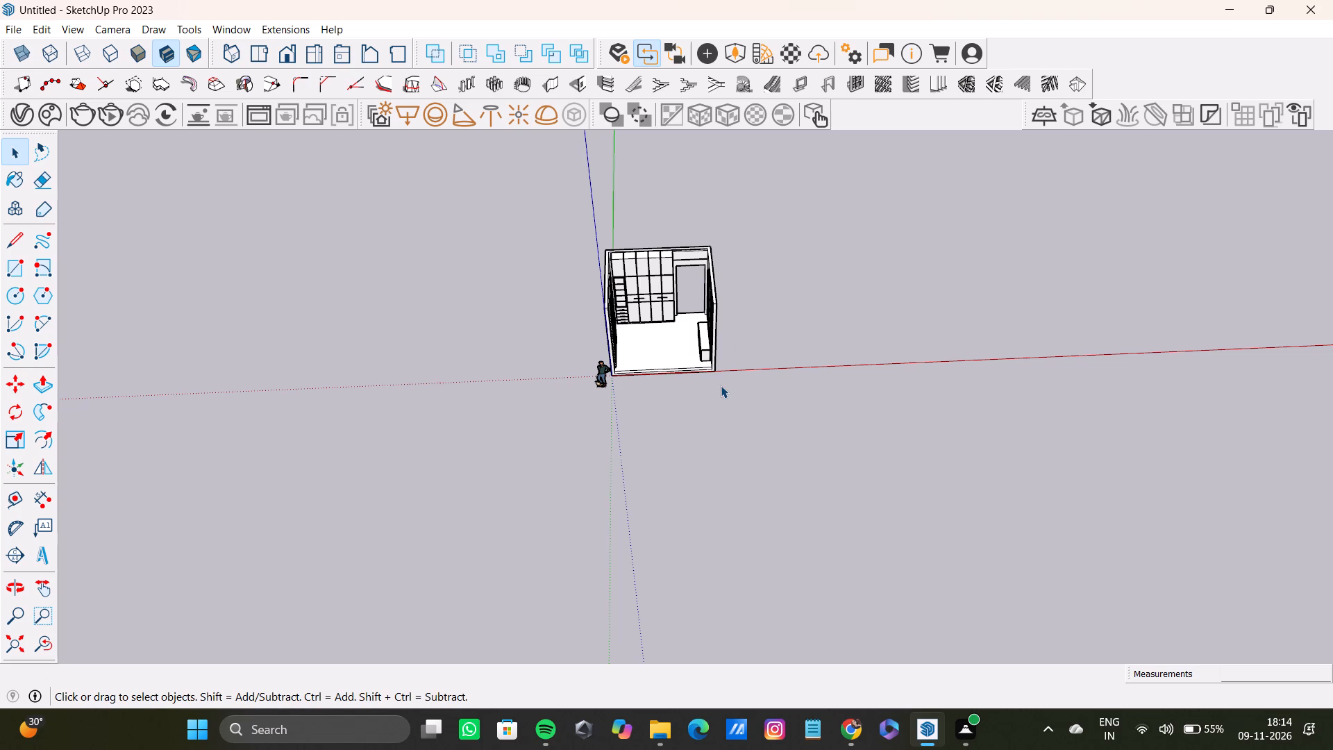
Draw a large ground rectangle, about 44 ft by 64 ft, on open ground beside the room, crossing the red axis.
click(10, 268)
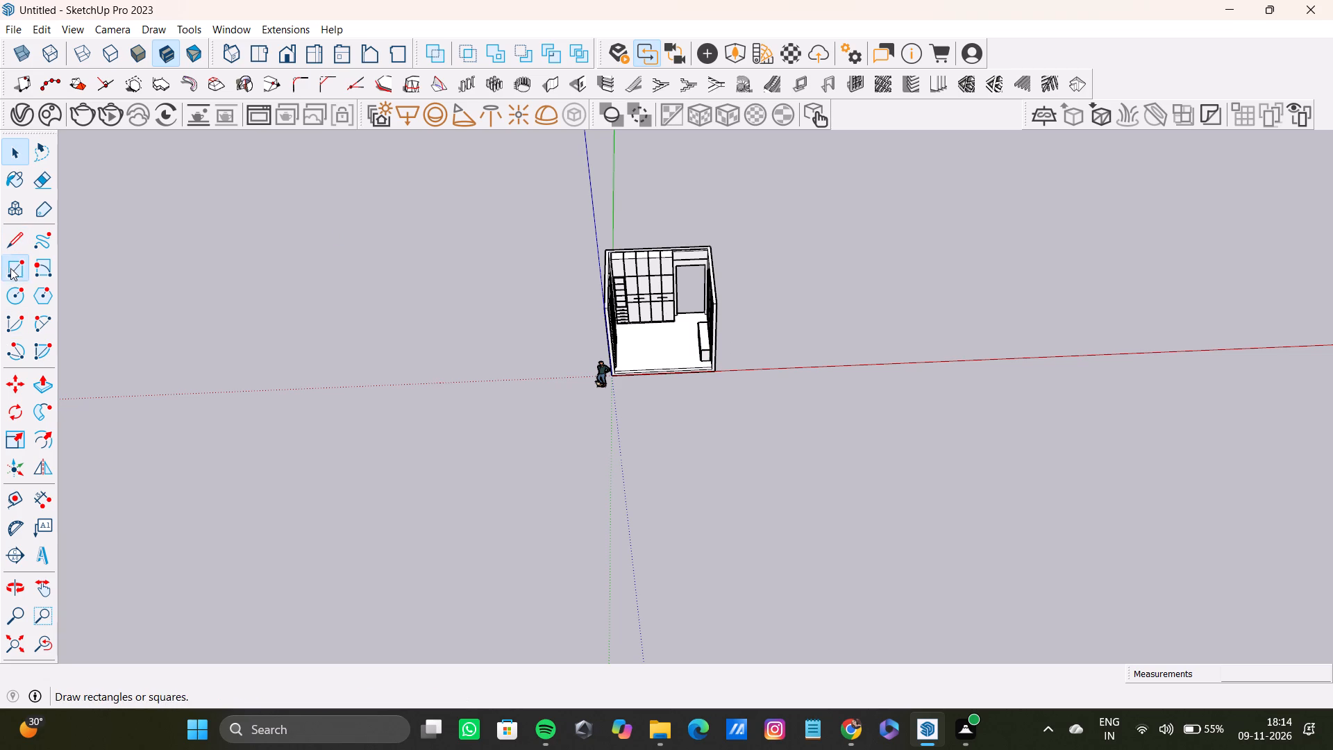
click(10, 267)
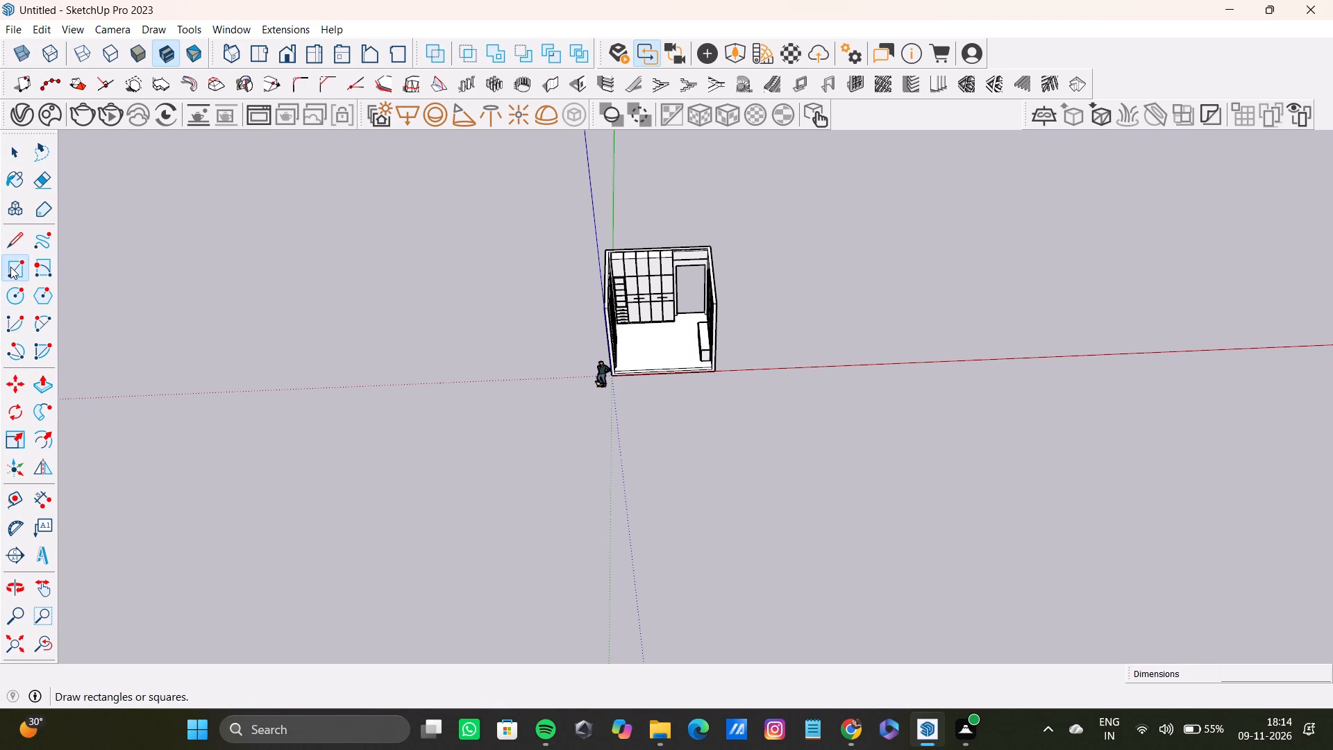
click(779, 217)
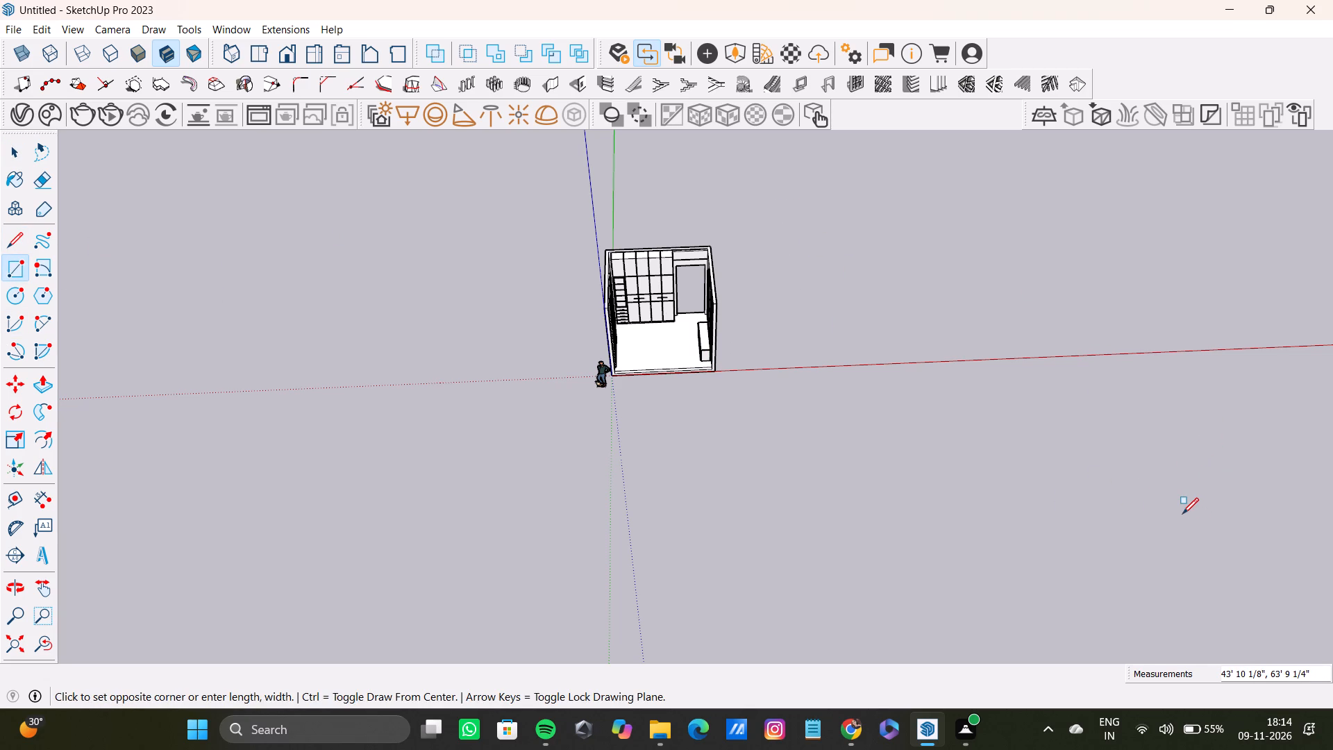
click(1185, 481)
Push/Pull the face of the large ground rectangle beside the room.
scroll(1050, 435, down, 6)
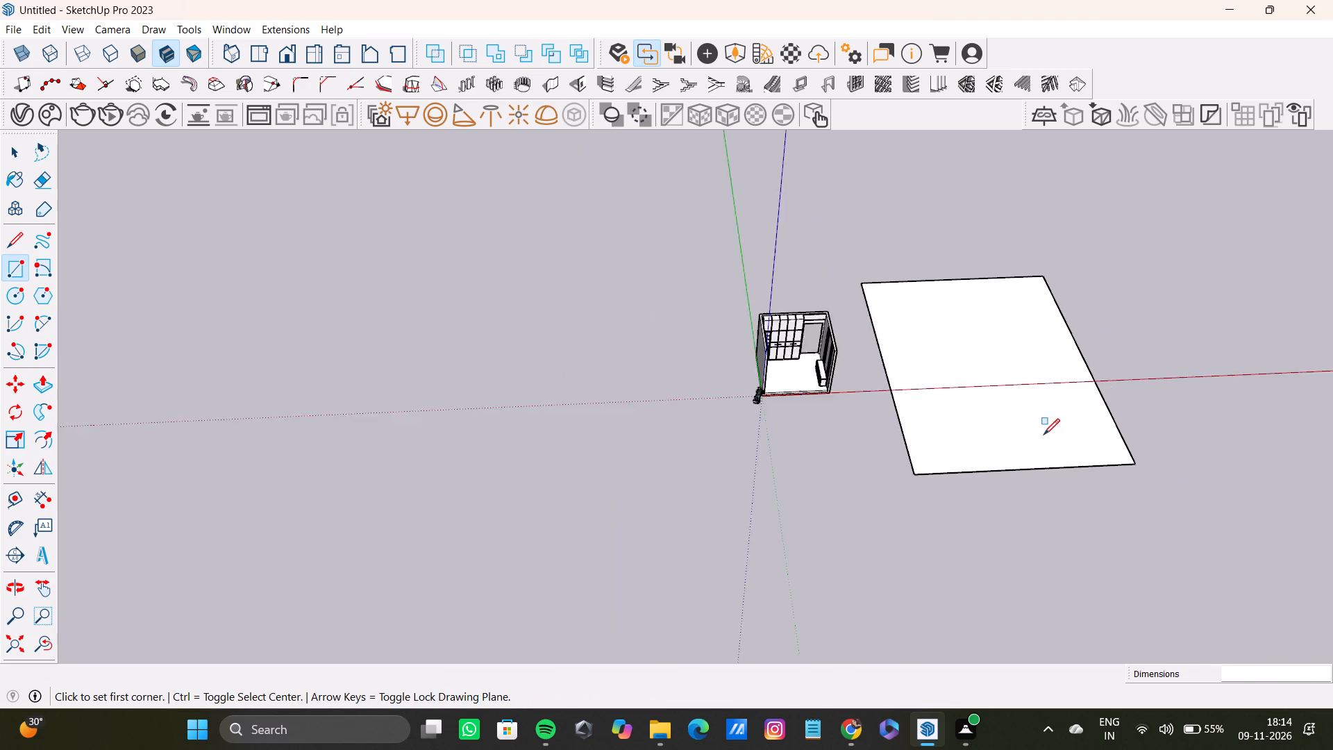
scroll(1043, 435, down, 3)
middle_drag(1041, 435, 906, 431)
scroll(1041, 435, up, 1)
scroll(914, 435, up, 3)
scroll(914, 435, down, 17)
shift+middle_drag(918, 435, 917, 435)
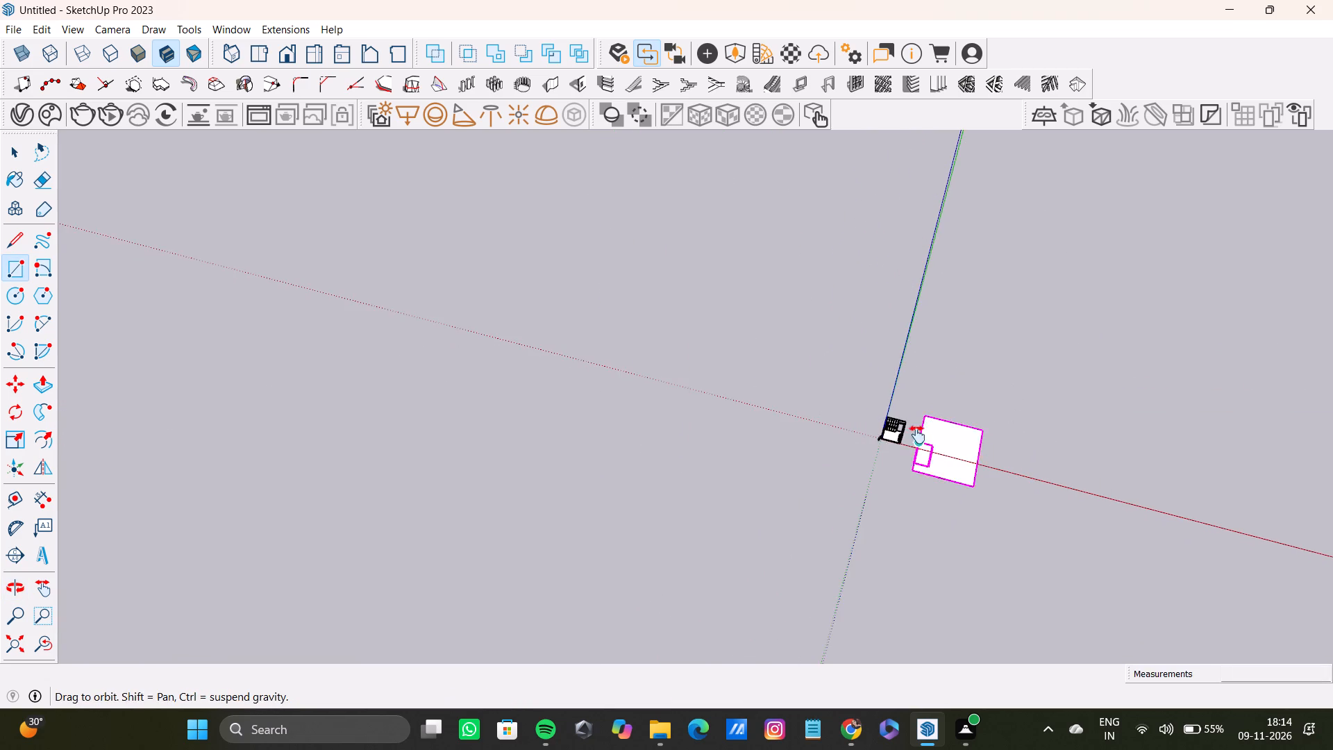
shift+middle_drag(917, 435, 825, 379)
scroll(854, 386, up, 13)
key(space)
click(848, 362)
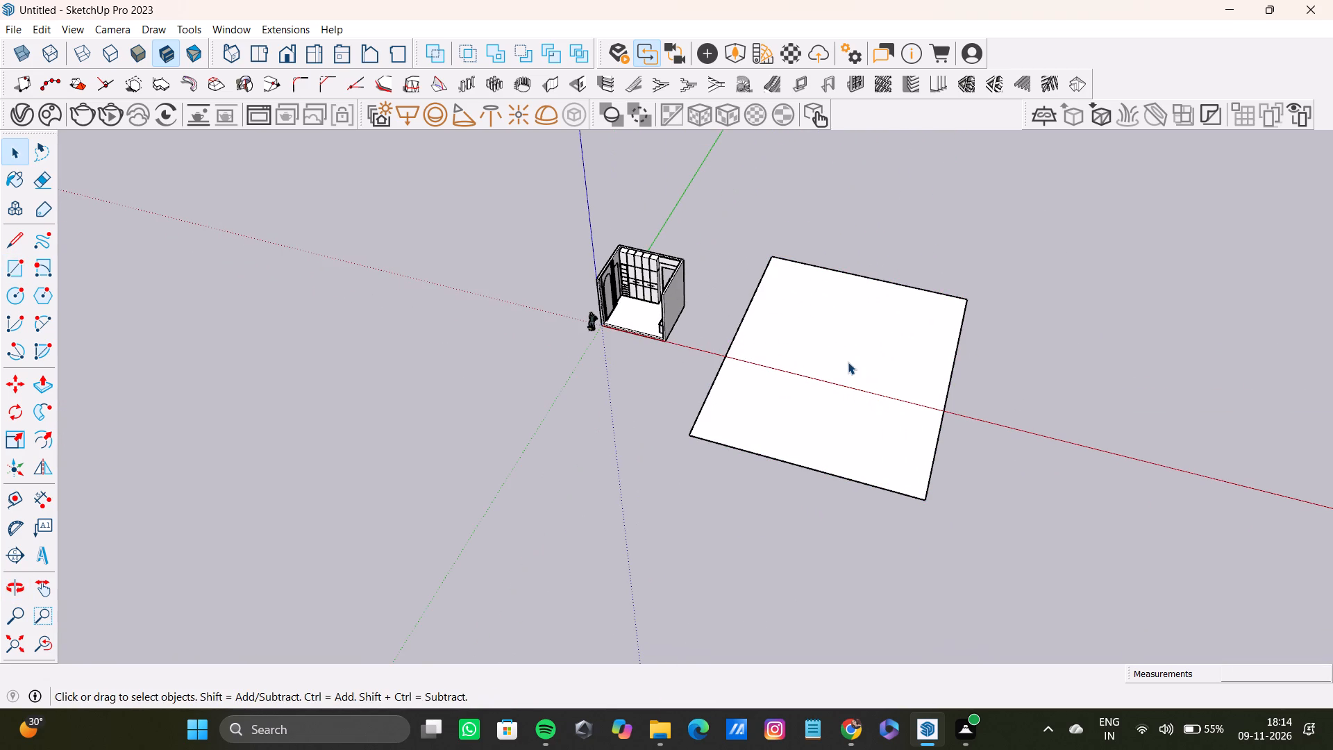
key(p)
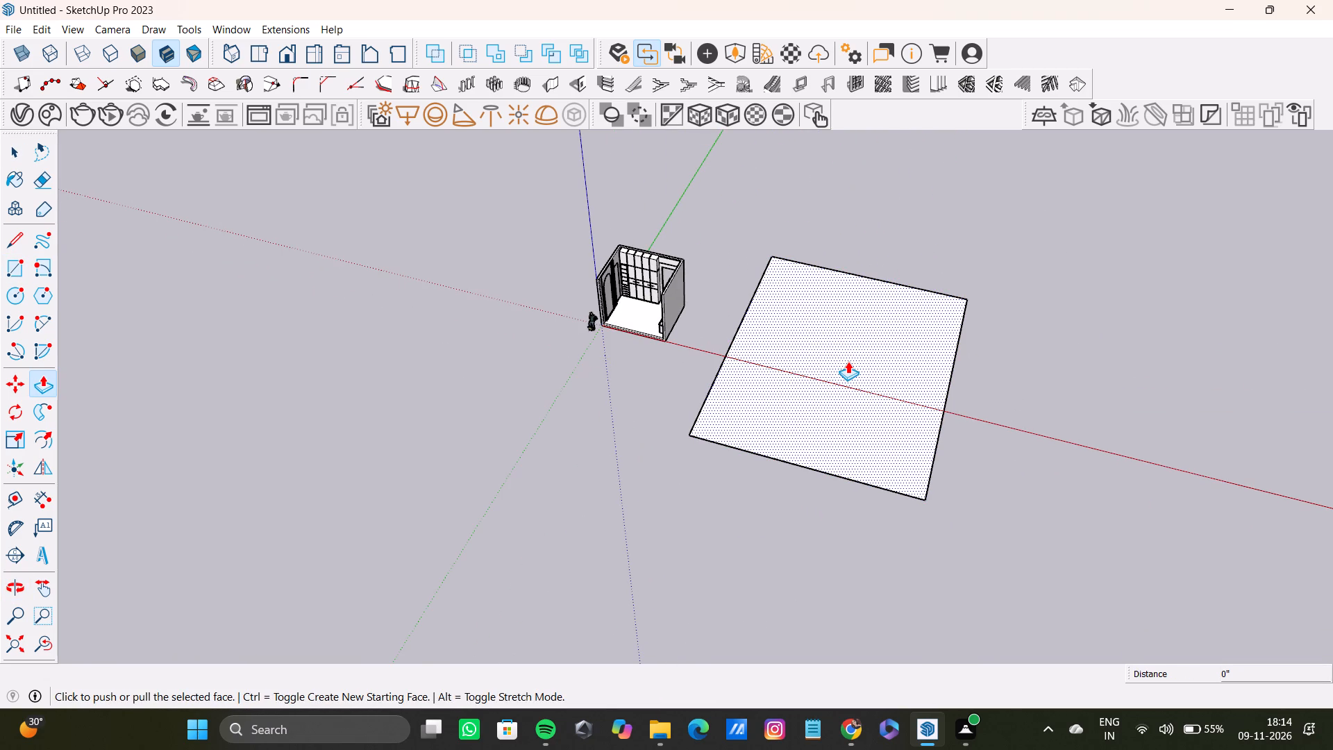
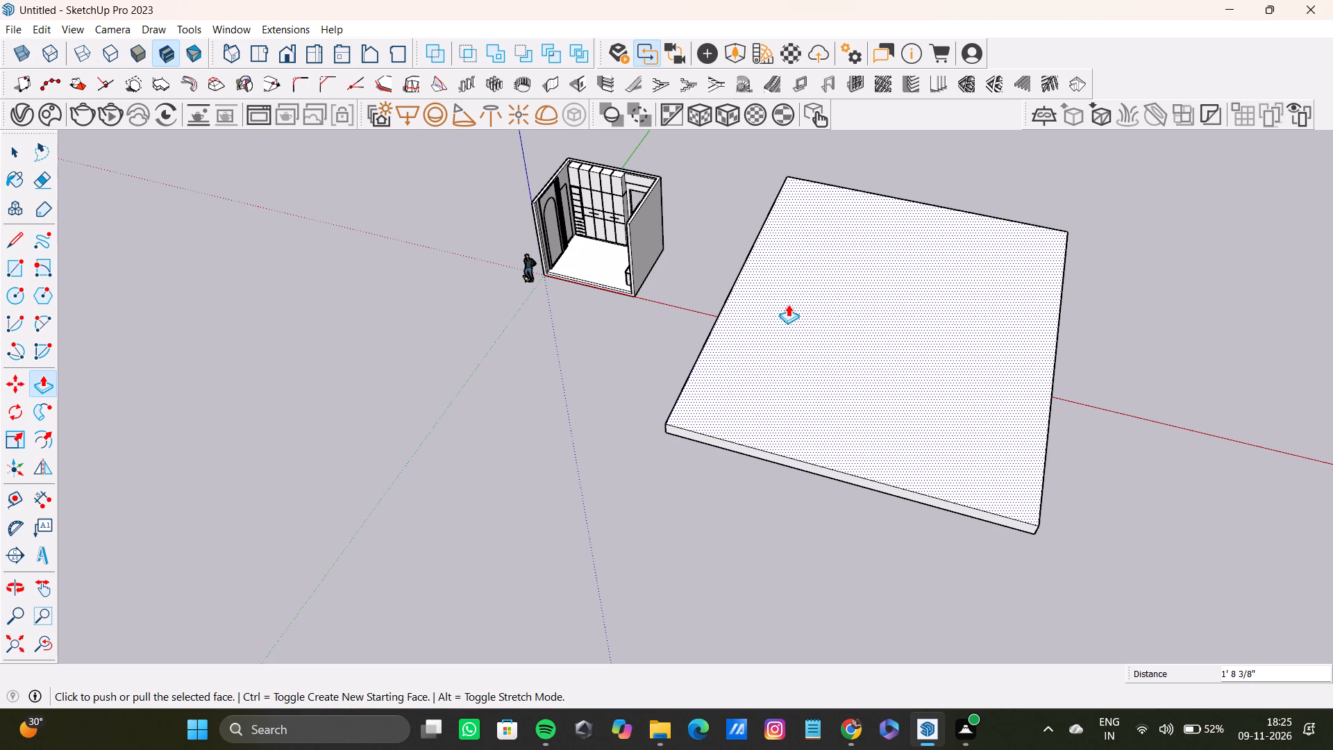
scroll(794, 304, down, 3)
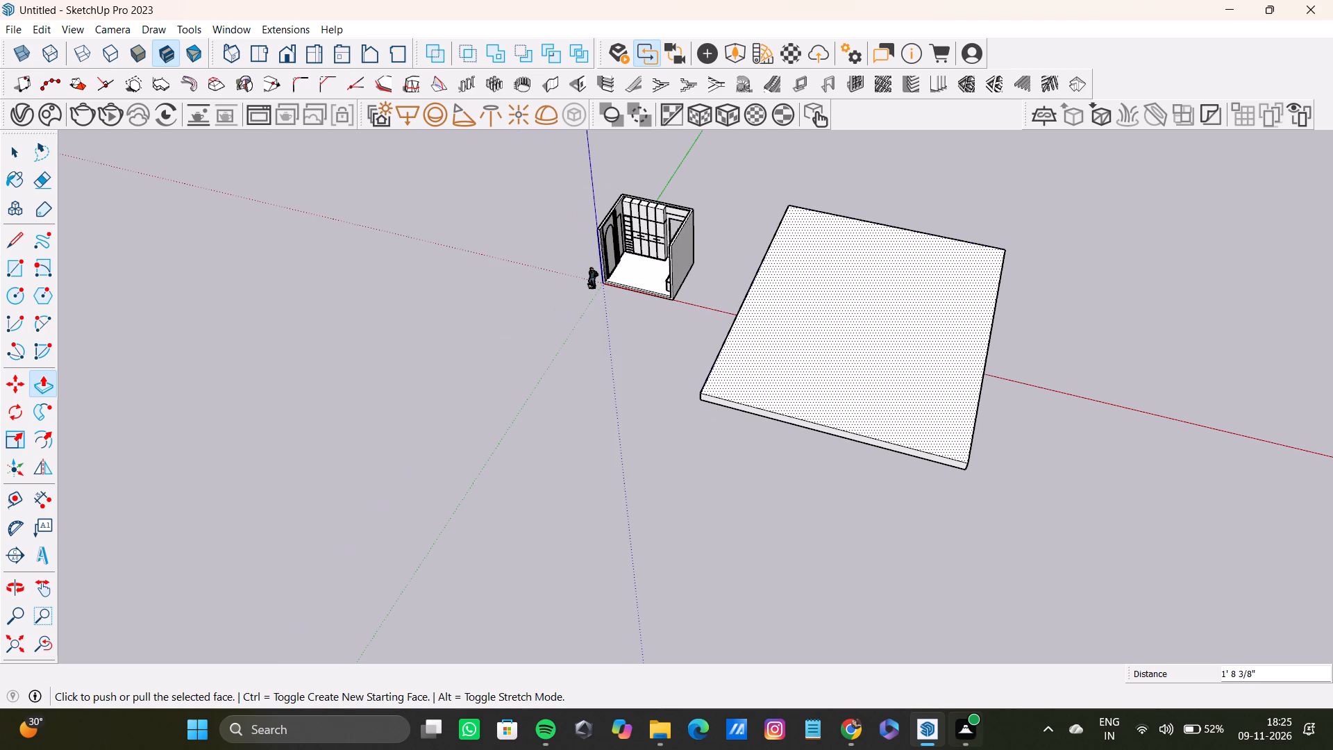
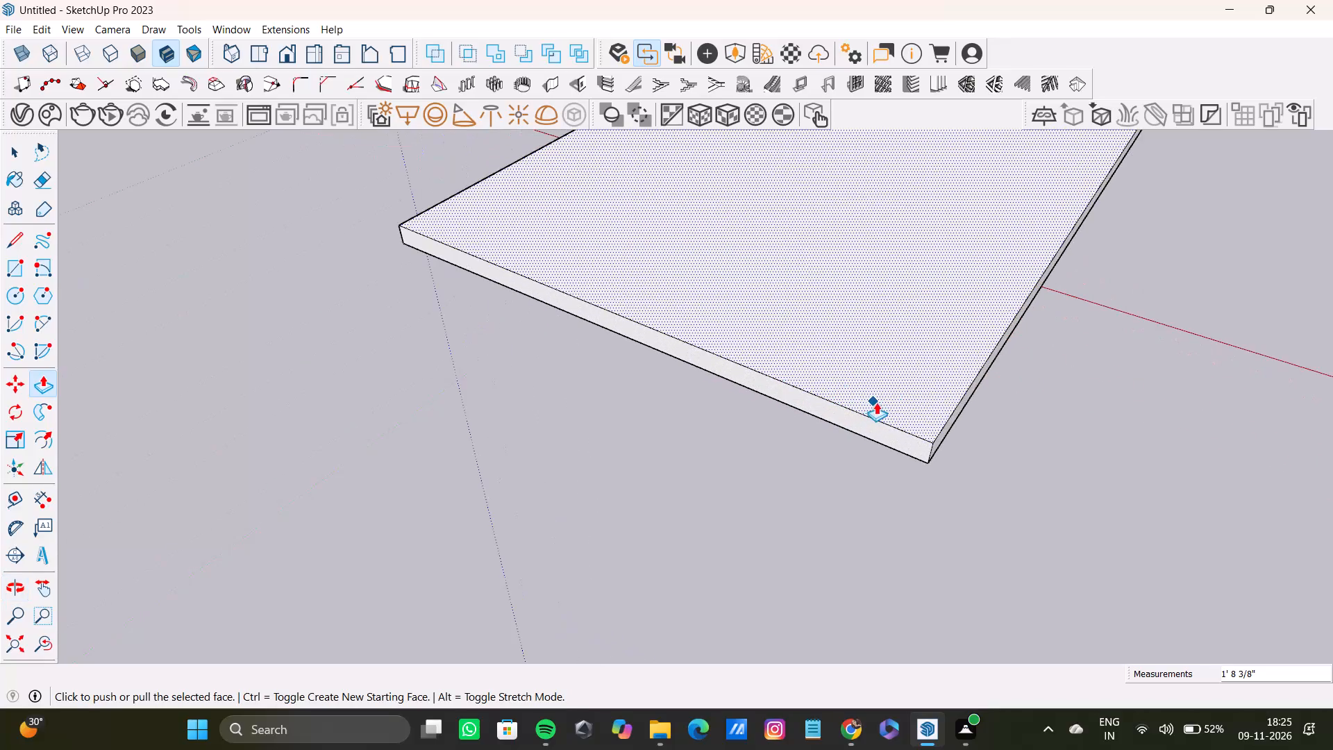
Adjust the large slab's thickness slightly by push/pulling its top face.
drag(877, 401, 878, 411)
Offset the slab's top face outline inward to form a narrow wall-width border around its perimeter.
scroll(873, 416, down, 4)
shift+middle_drag(865, 412, 1053, 518)
scroll(938, 460, down, 4)
shift+middle_drag(876, 410, 848, 463)
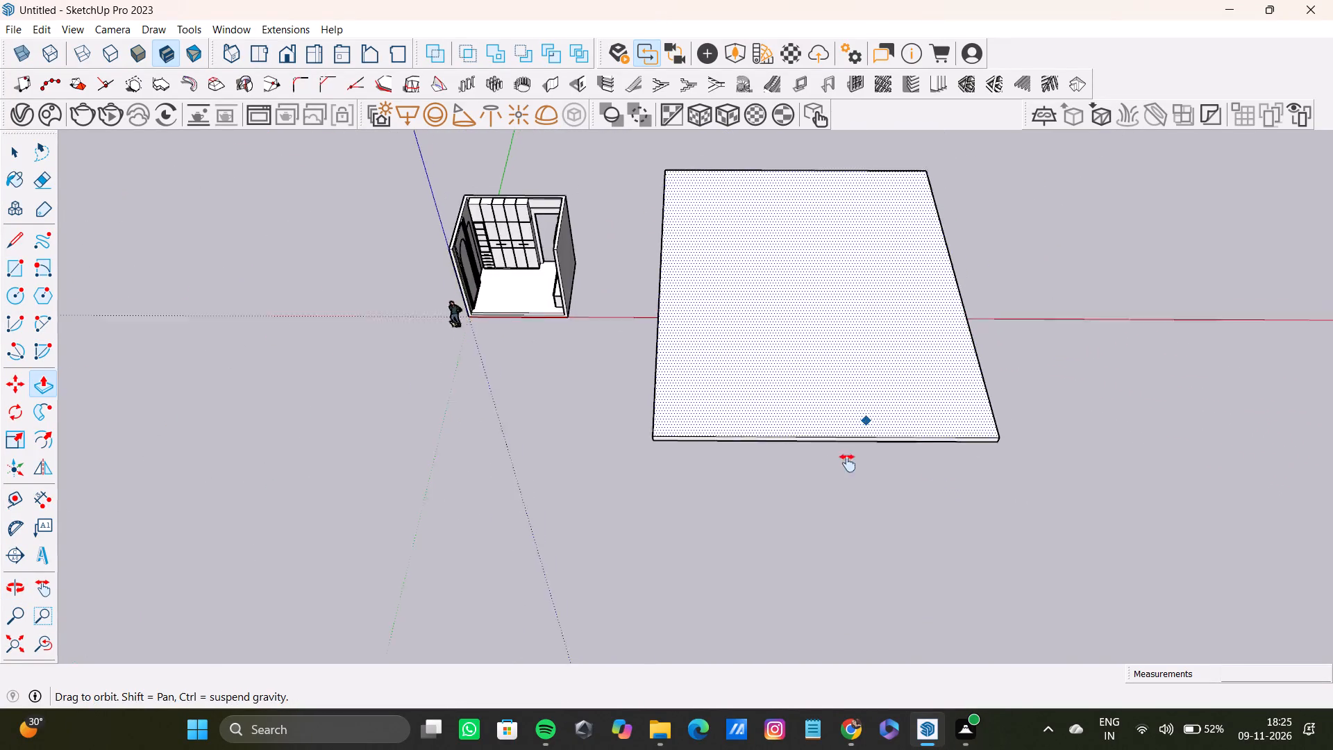
shift+middle_drag(848, 463, 835, 526)
key(space)
click(737, 404)
key(f)
drag(730, 401, 671, 429)
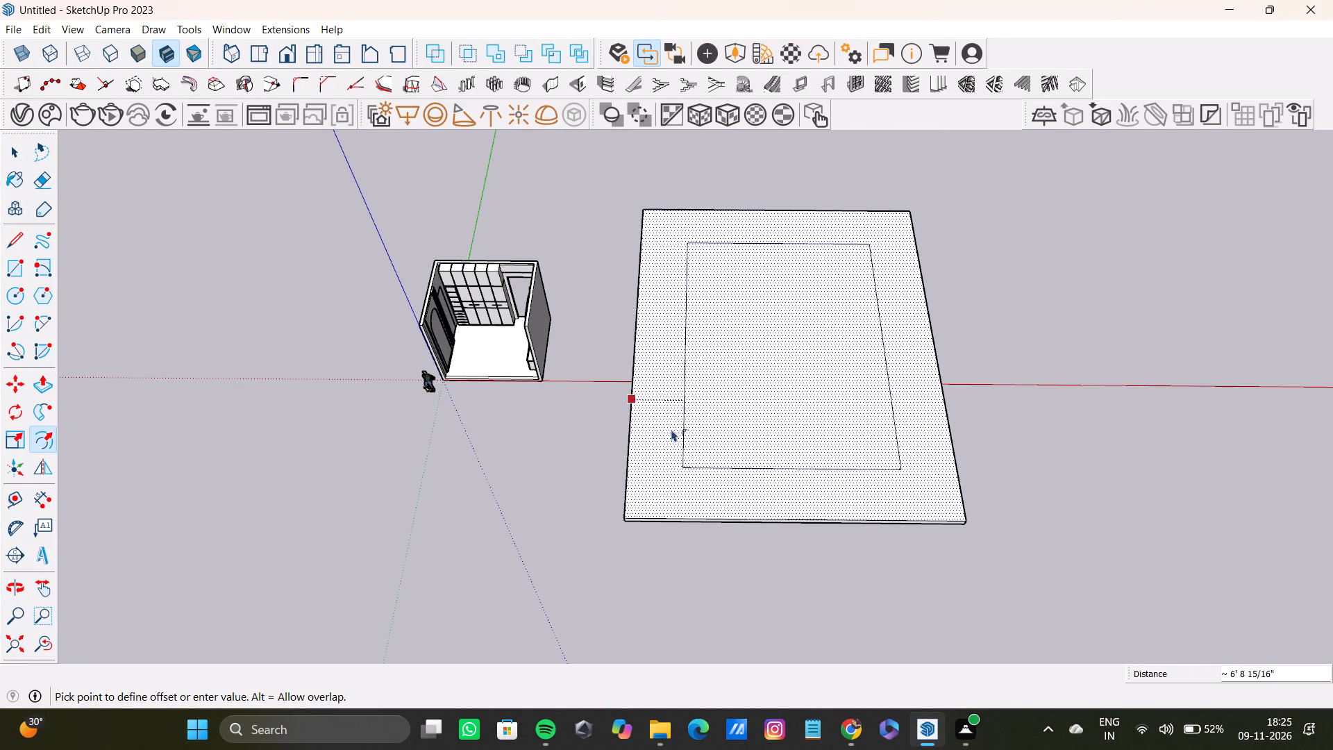
drag(671, 429, 637, 466)
key(space)
Place a guide parallel to the red axis about 6' 10" inside the border's long inner edge on the slab.
scroll(699, 412, down, 1)
middle_drag(699, 412, 639, 460)
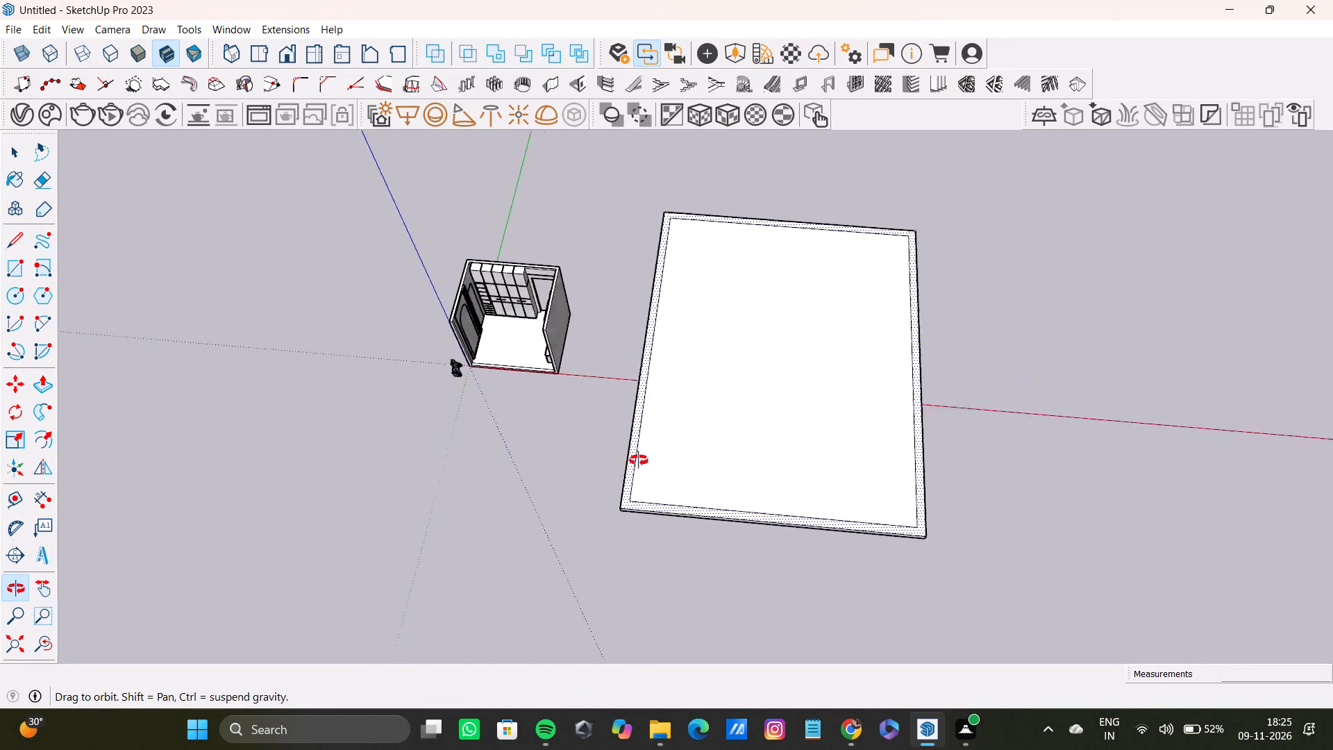
middle_drag(639, 460, 535, 433)
scroll(531, 385, down, 5)
shift+middle_drag(590, 397, 401, 488)
scroll(611, 412, up, 6)
shift+middle_drag(612, 412, 626, 378)
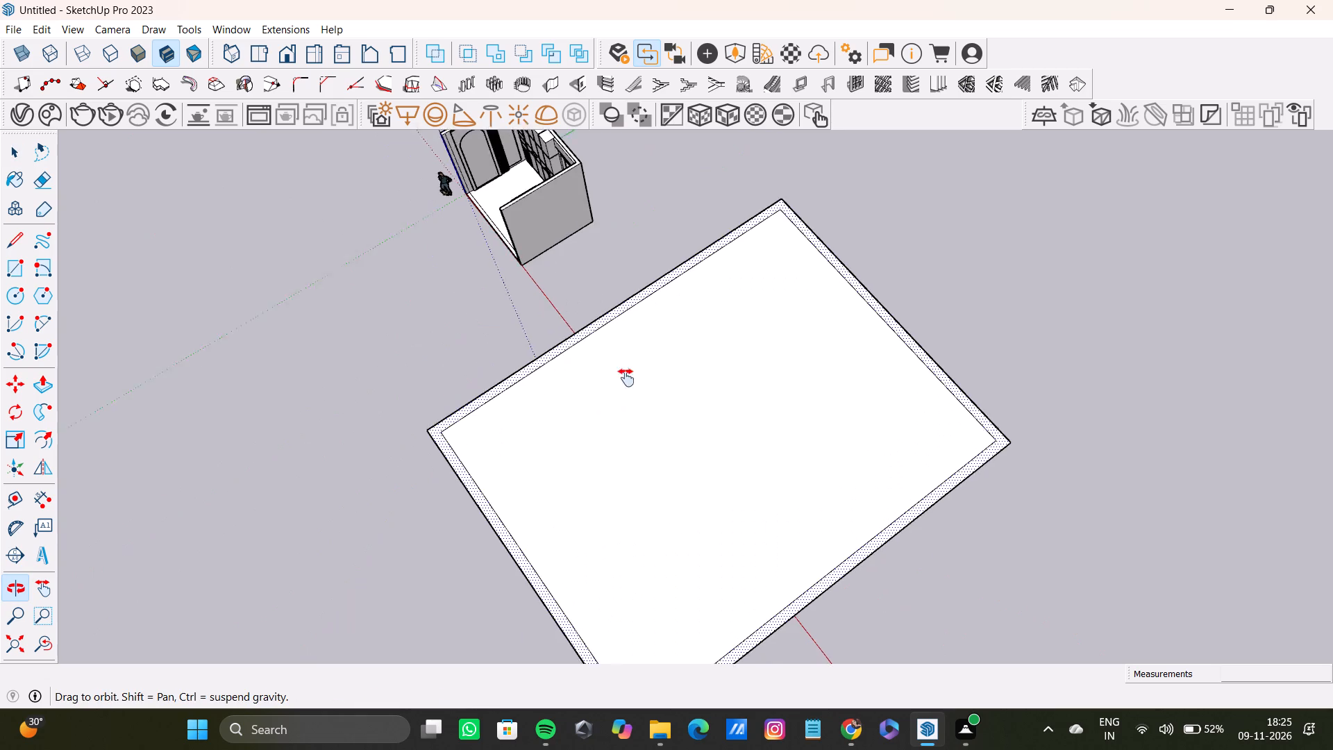
shift+middle_drag(626, 378, 519, 365)
key(t)
click(524, 435)
scroll(614, 392, down, 2)
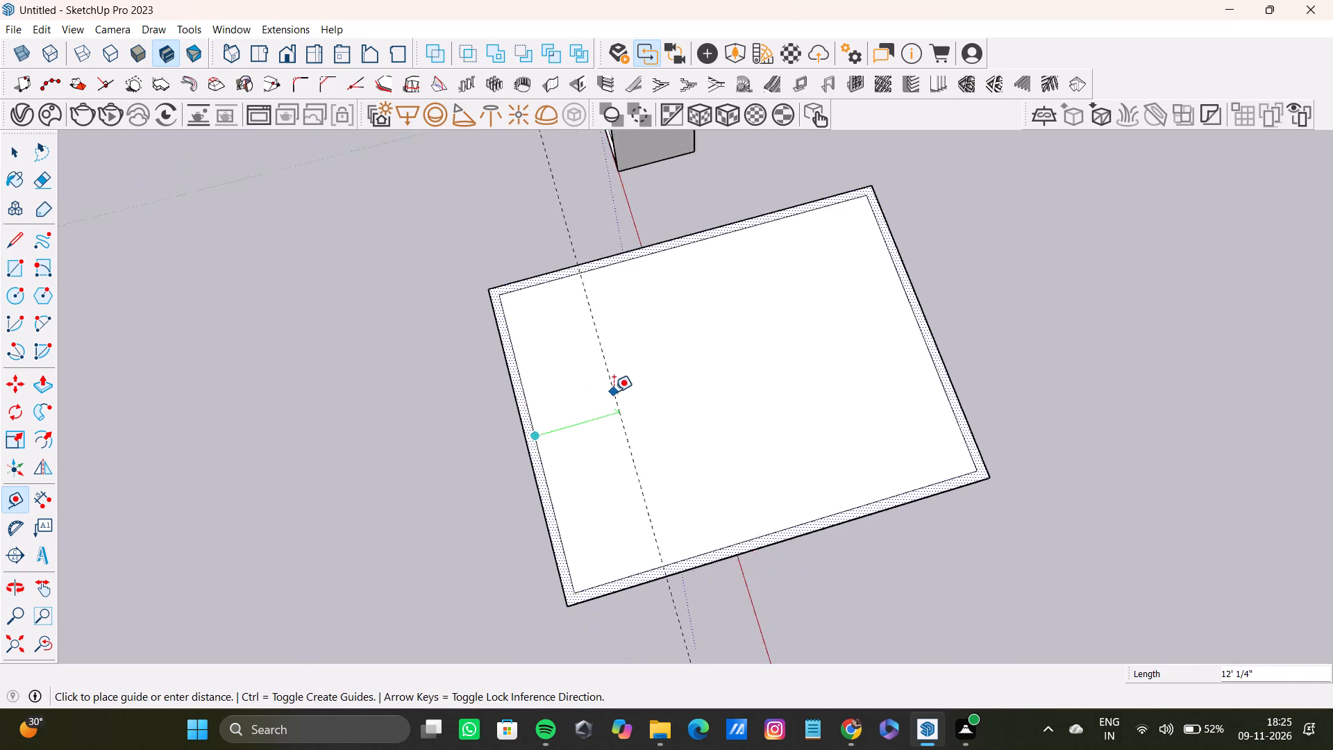
scroll(614, 392, down, 1)
shift+middle_drag(614, 392, 605, 390)
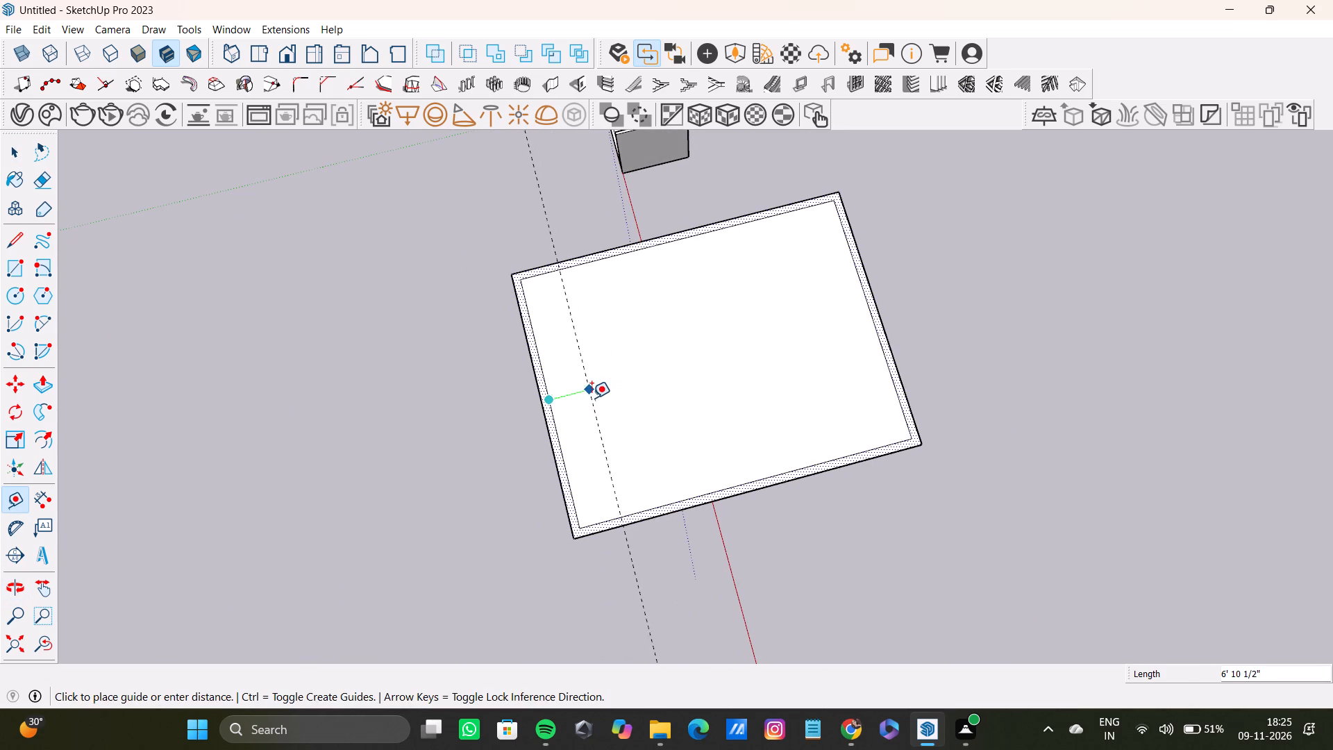
double_click(592, 398)
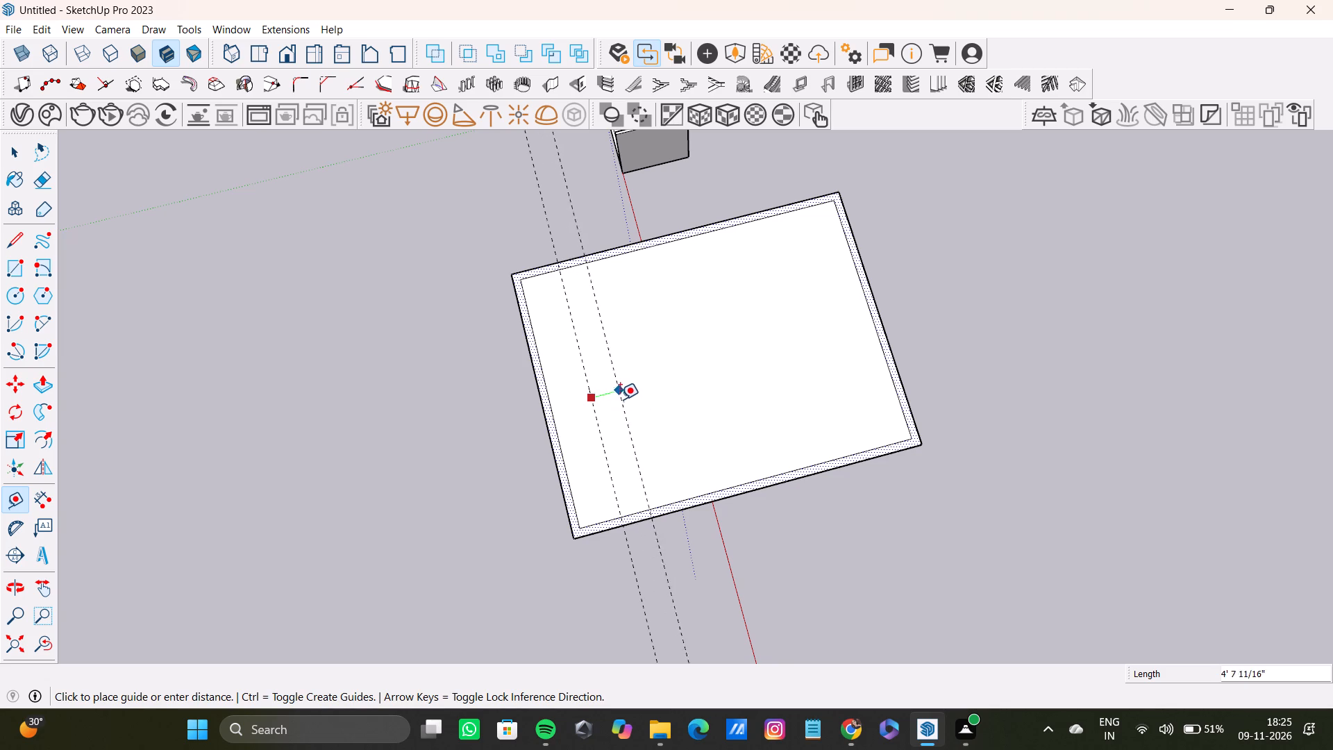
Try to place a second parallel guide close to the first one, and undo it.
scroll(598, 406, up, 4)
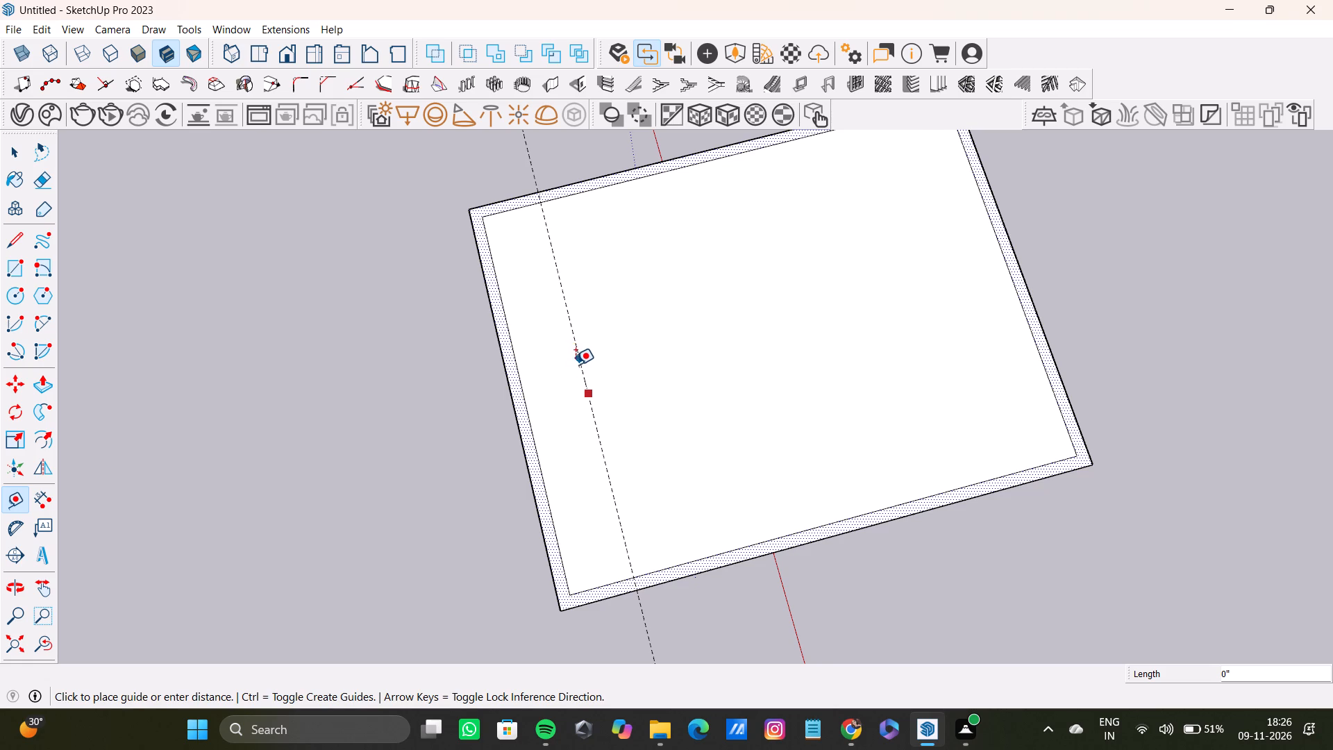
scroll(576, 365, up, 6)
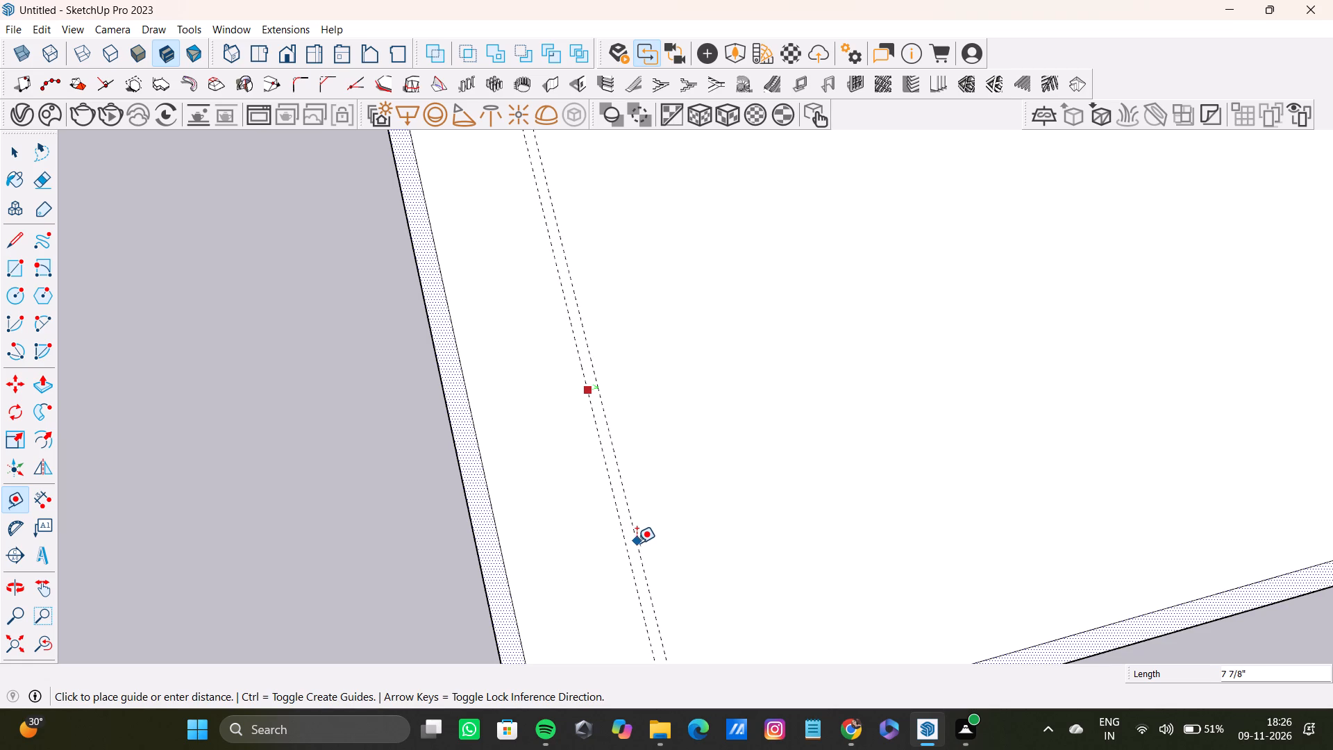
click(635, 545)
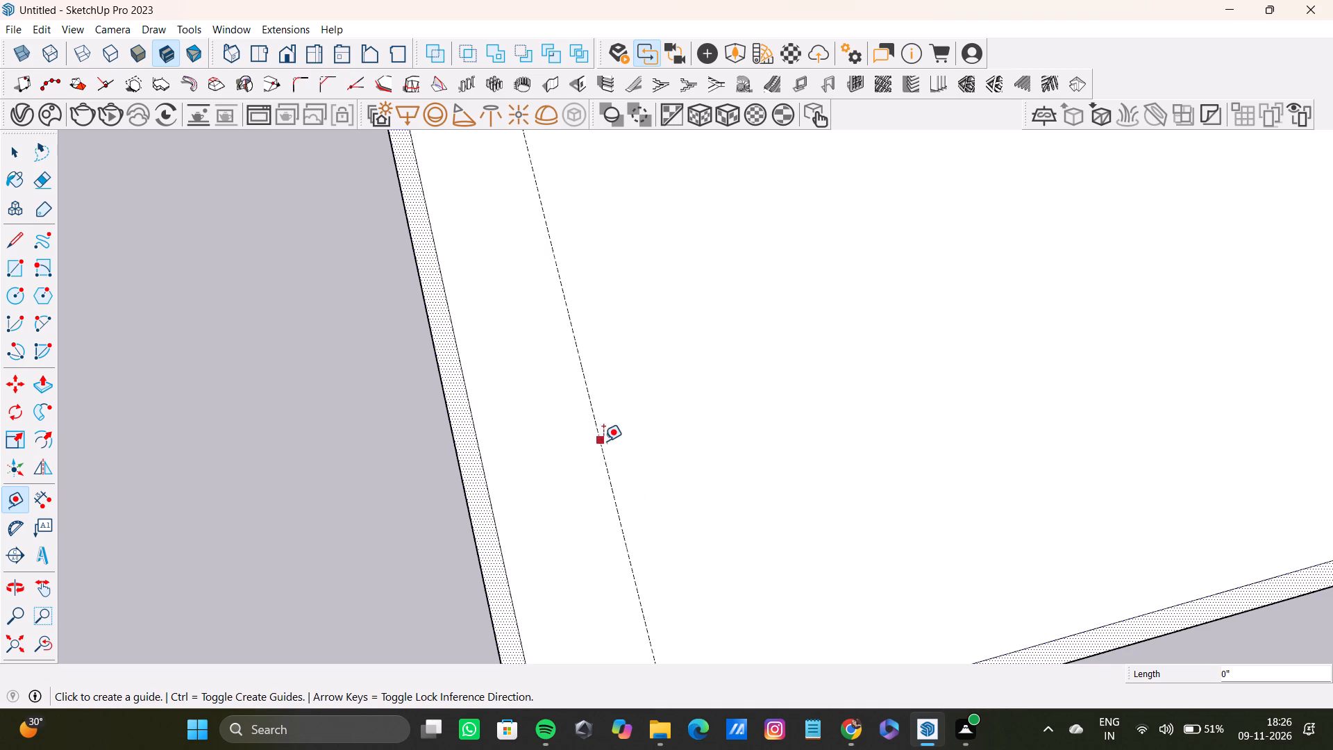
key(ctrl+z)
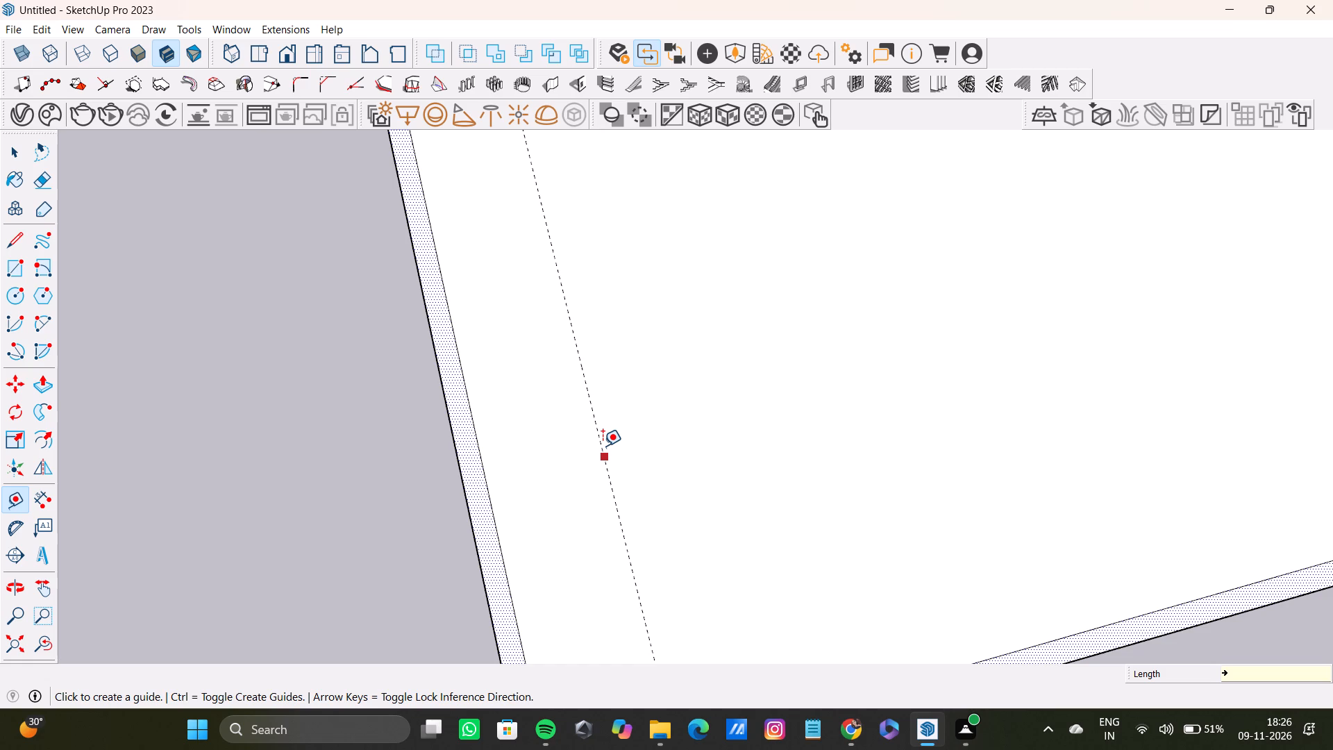
Place a second parallel guide a wall thickness further inward from the first guide.
scroll(609, 492, up, 3)
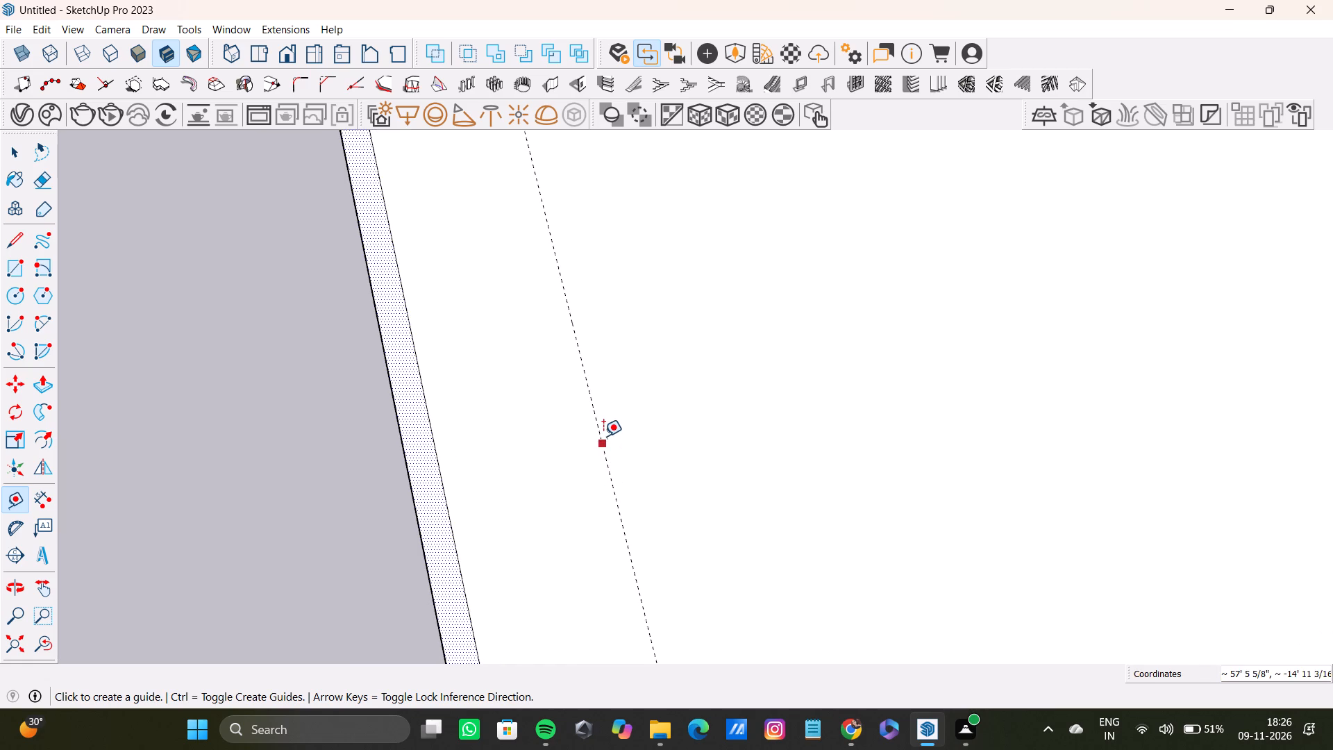
click(605, 452)
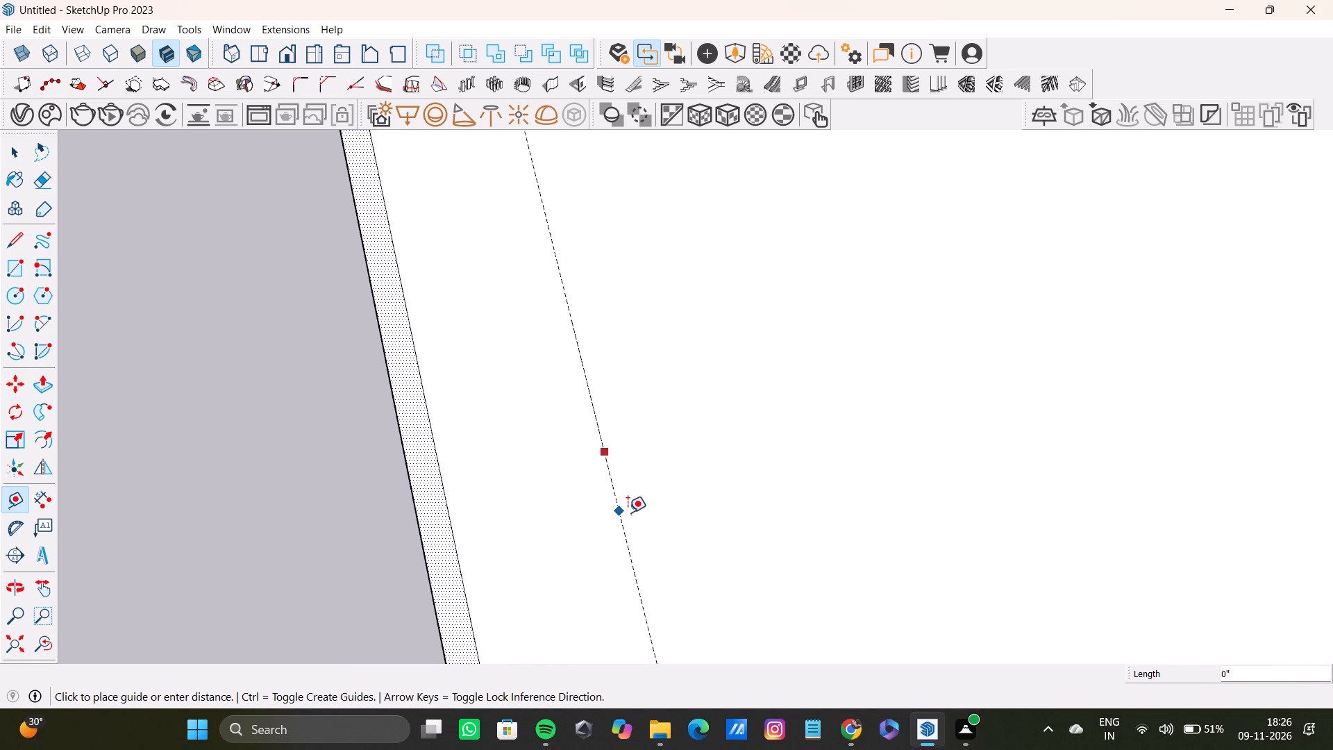
click(635, 528)
Place a crosswise guide about 18' 7 11/16" from the border's inner edge nearest the furnished room.
scroll(632, 517, down, 4)
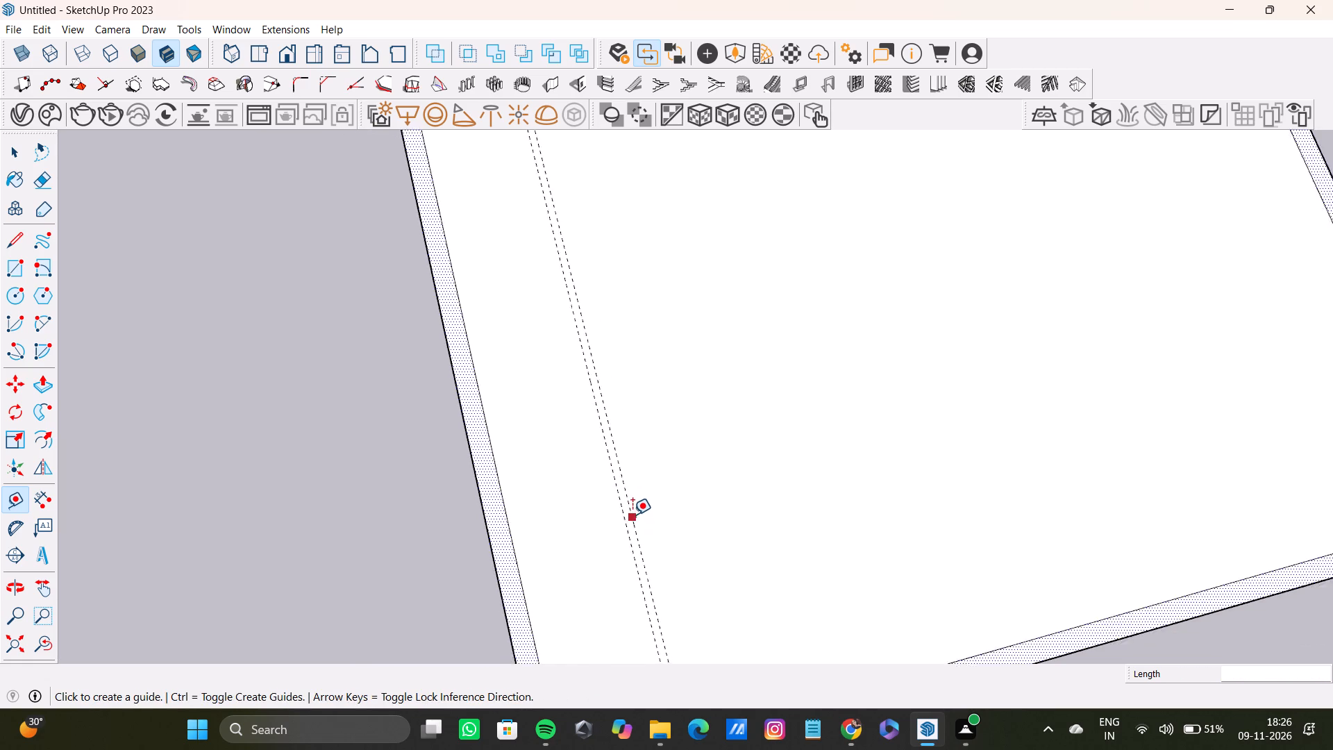
scroll(632, 515, down, 5)
shift+middle_drag(631, 514, 611, 526)
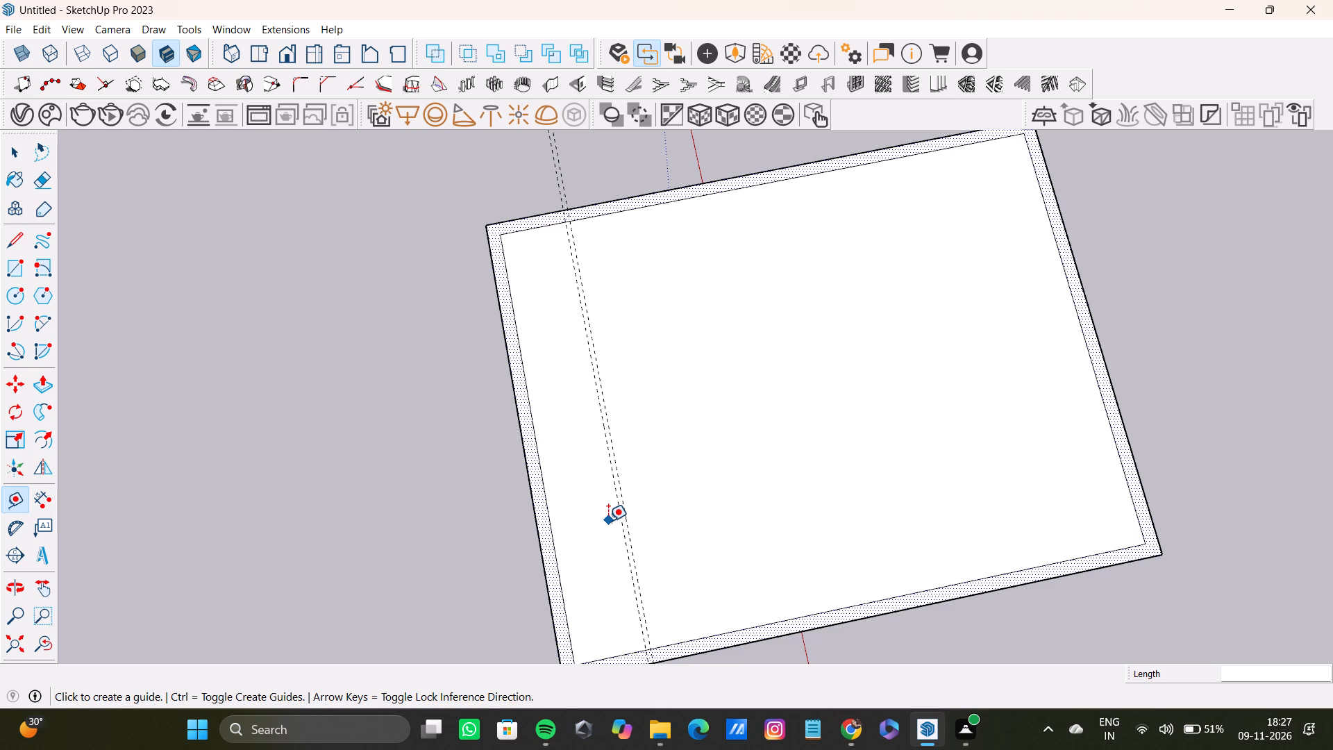
scroll(517, 511, down, 11)
shift+middle_drag(685, 420, 623, 458)
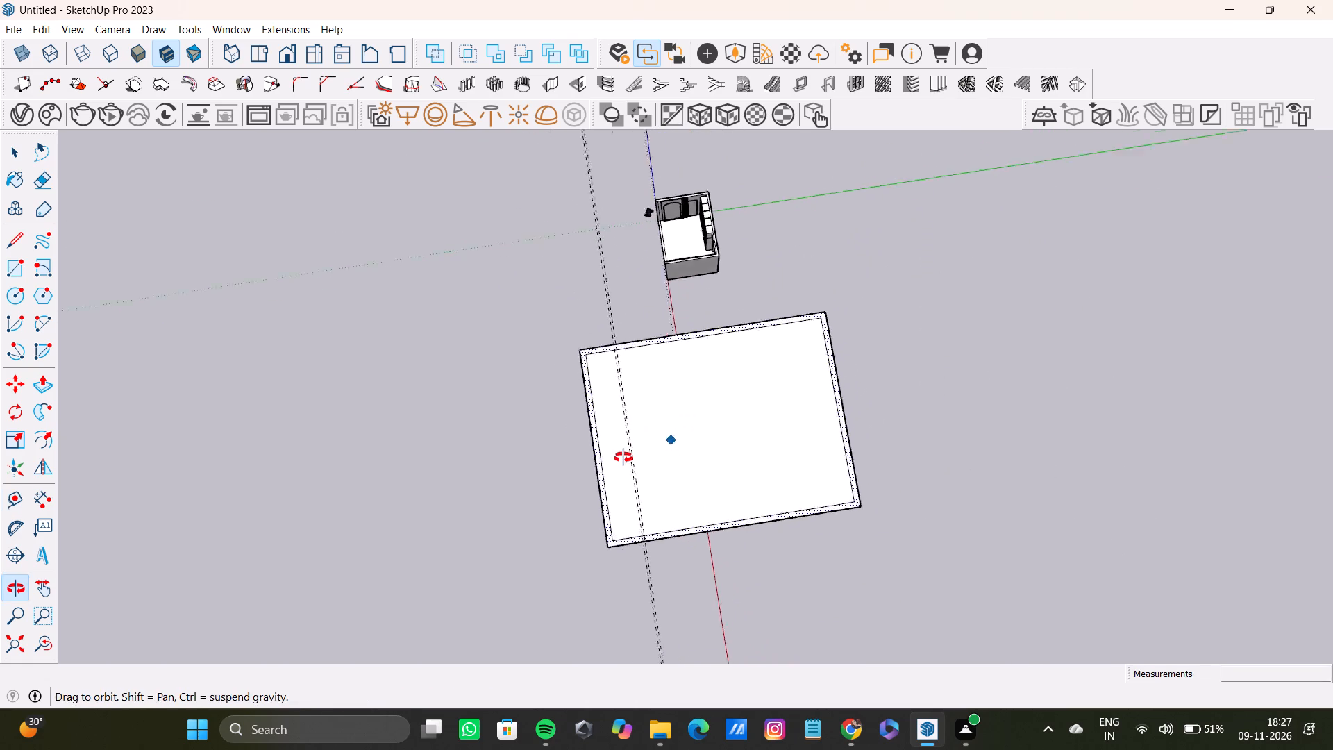
shift+middle_drag(623, 458, 619, 446)
scroll(664, 344, up, 11)
click(659, 345)
scroll(797, 454, down, 3)
shift+middle_drag(797, 464, 766, 353)
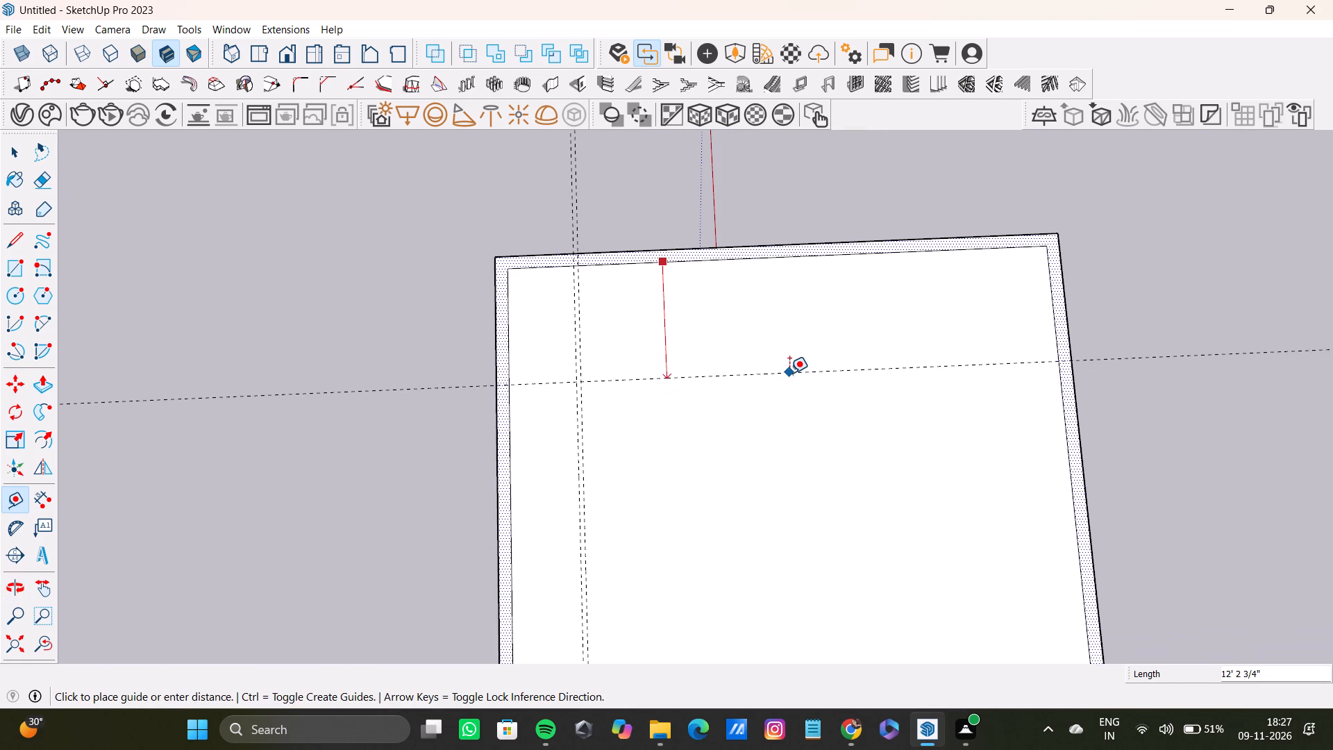
click(793, 435)
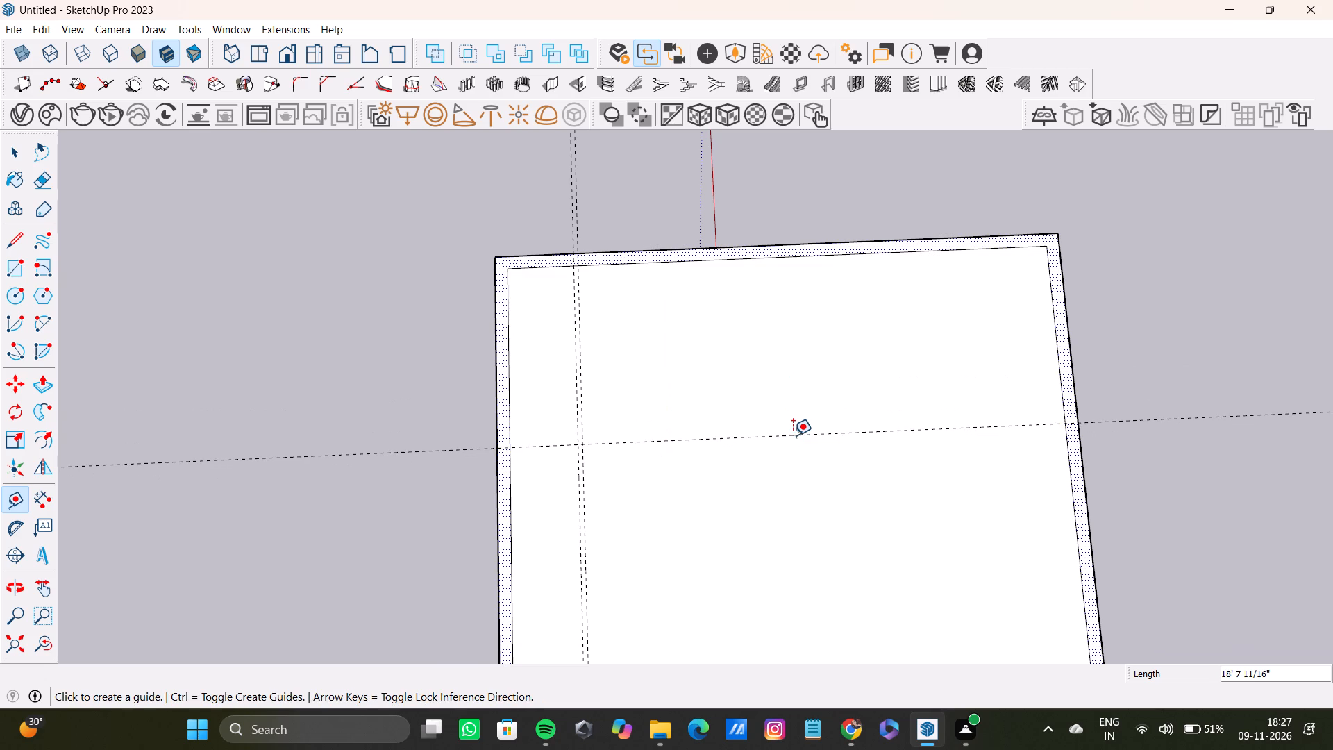
Place a parallel guide about 6 1/8" beyond the crosswise guide to mark a wall thickness.
scroll(772, 463, up, 7)
drag(784, 417, 783, 430)
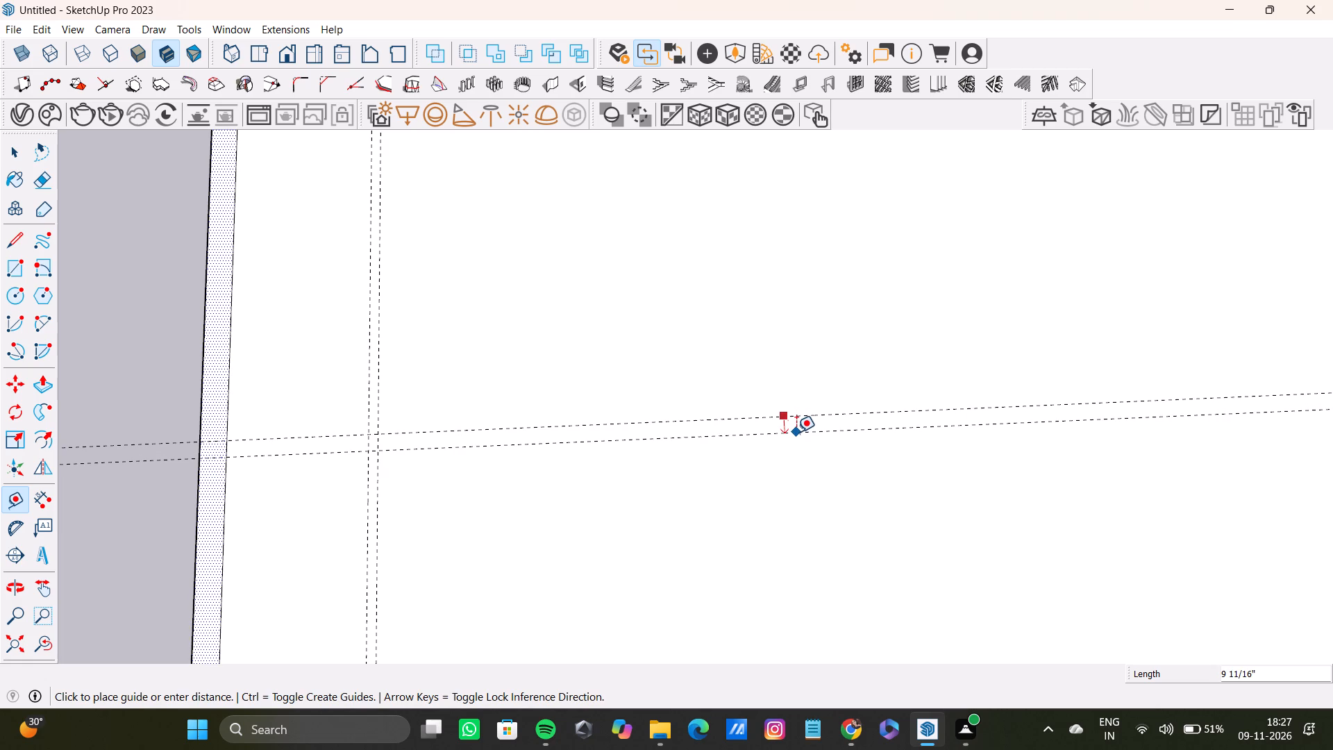
scroll(711, 440, up, 4)
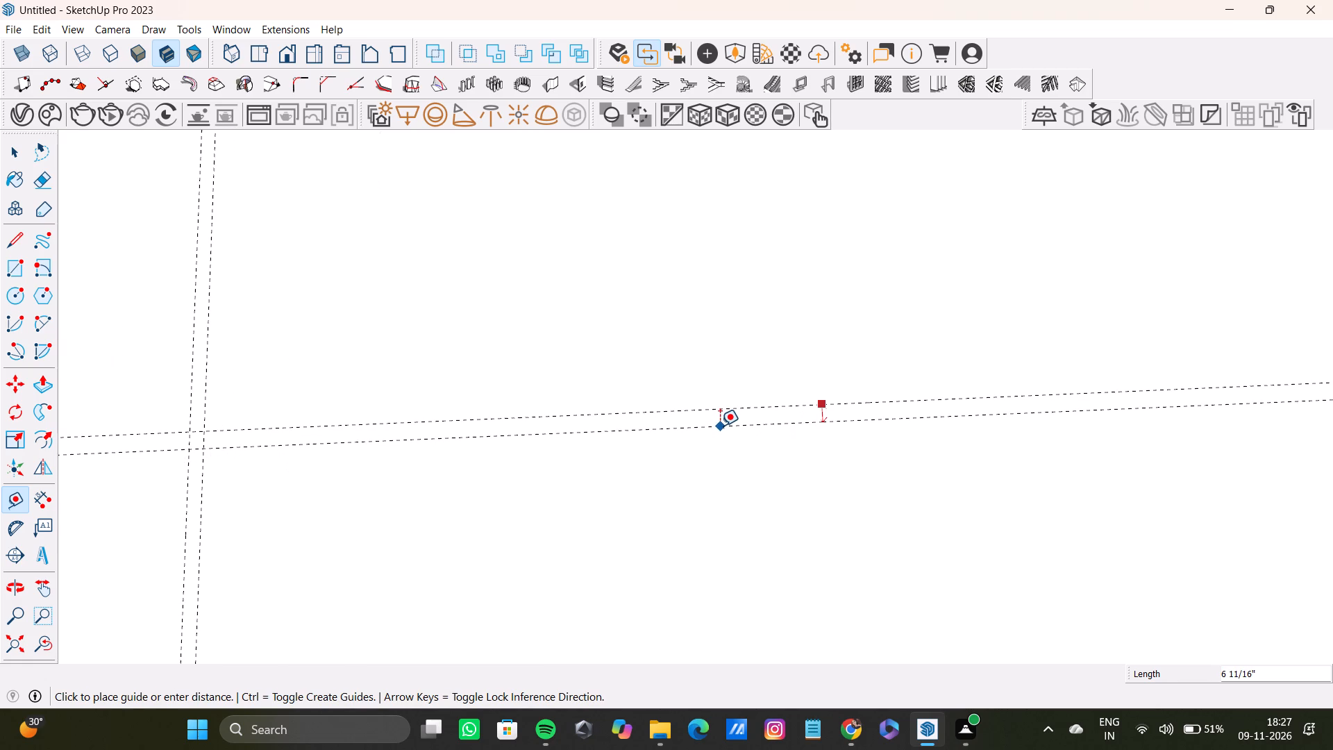
click(720, 424)
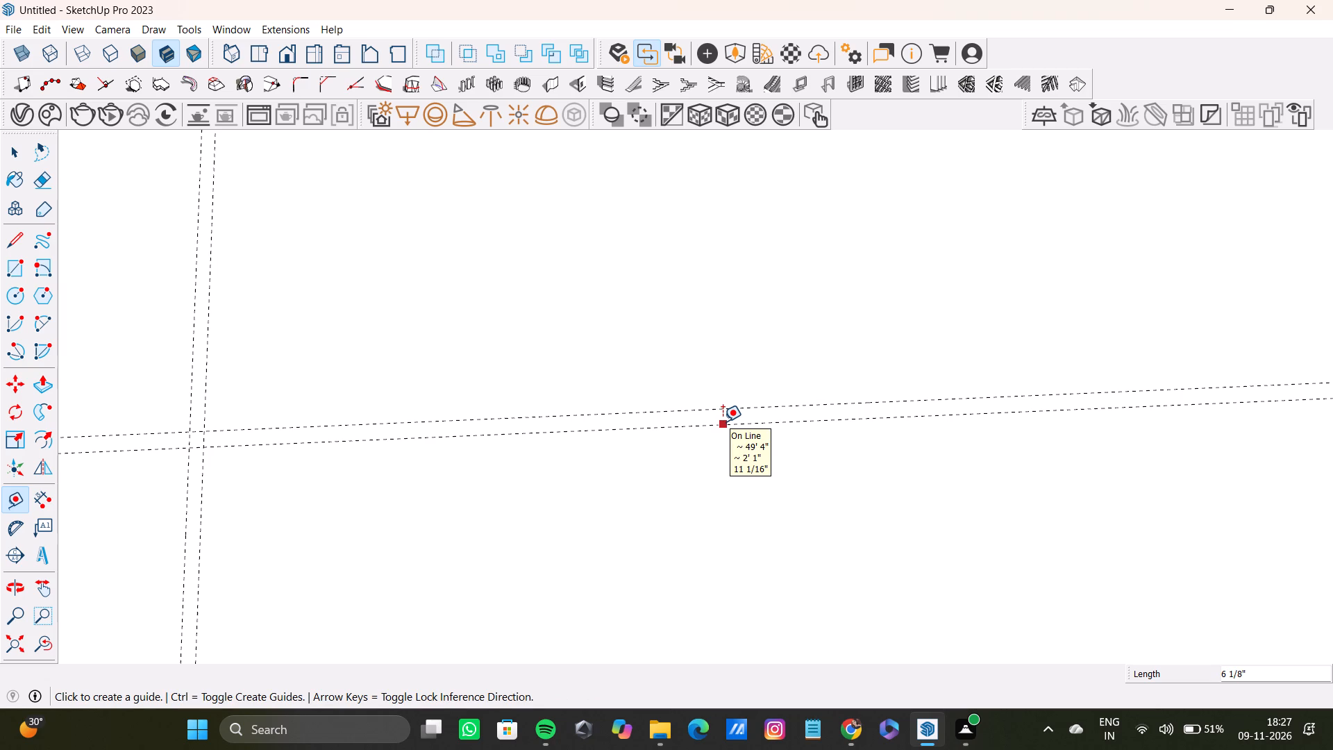
Place a guide parallel to the red axis about 14' 9 1/8" further inward from the inner guide of the first pair.
click(206, 348)
scroll(435, 356, down, 11)
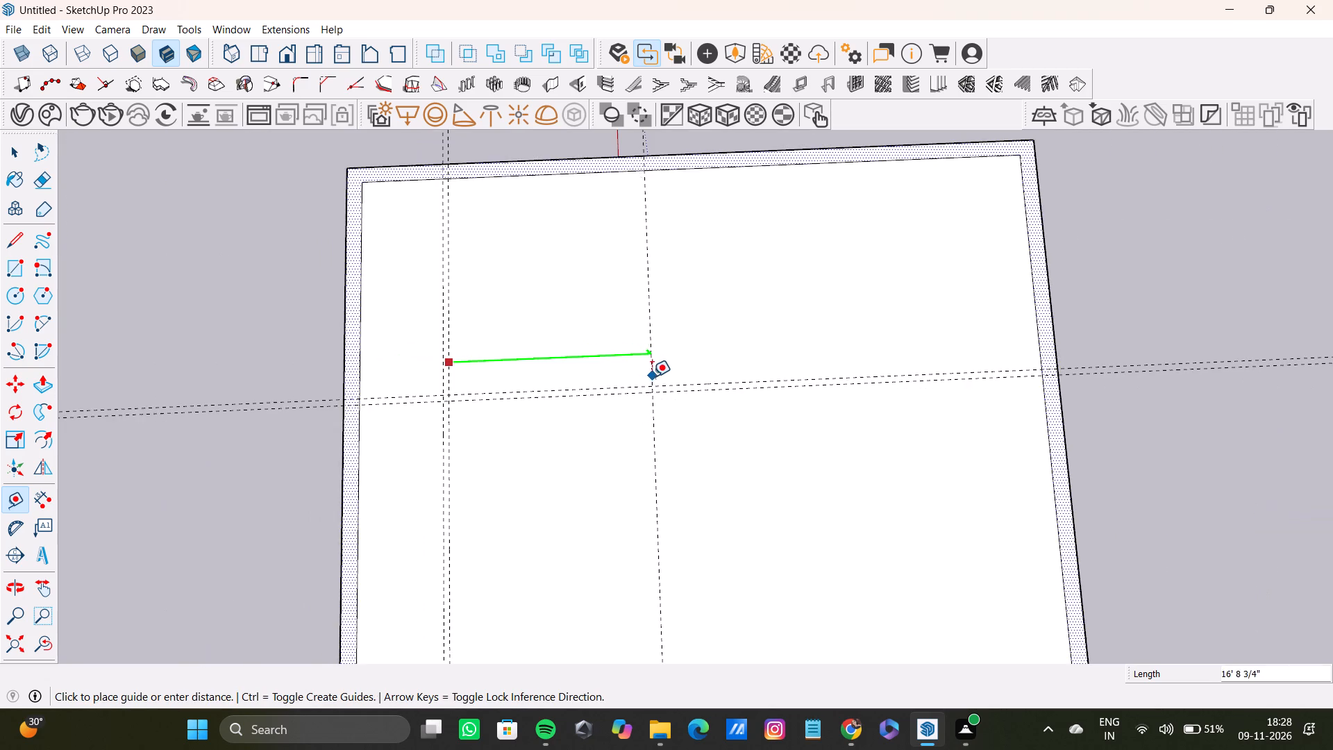
shift+middle_drag(652, 376, 641, 406)
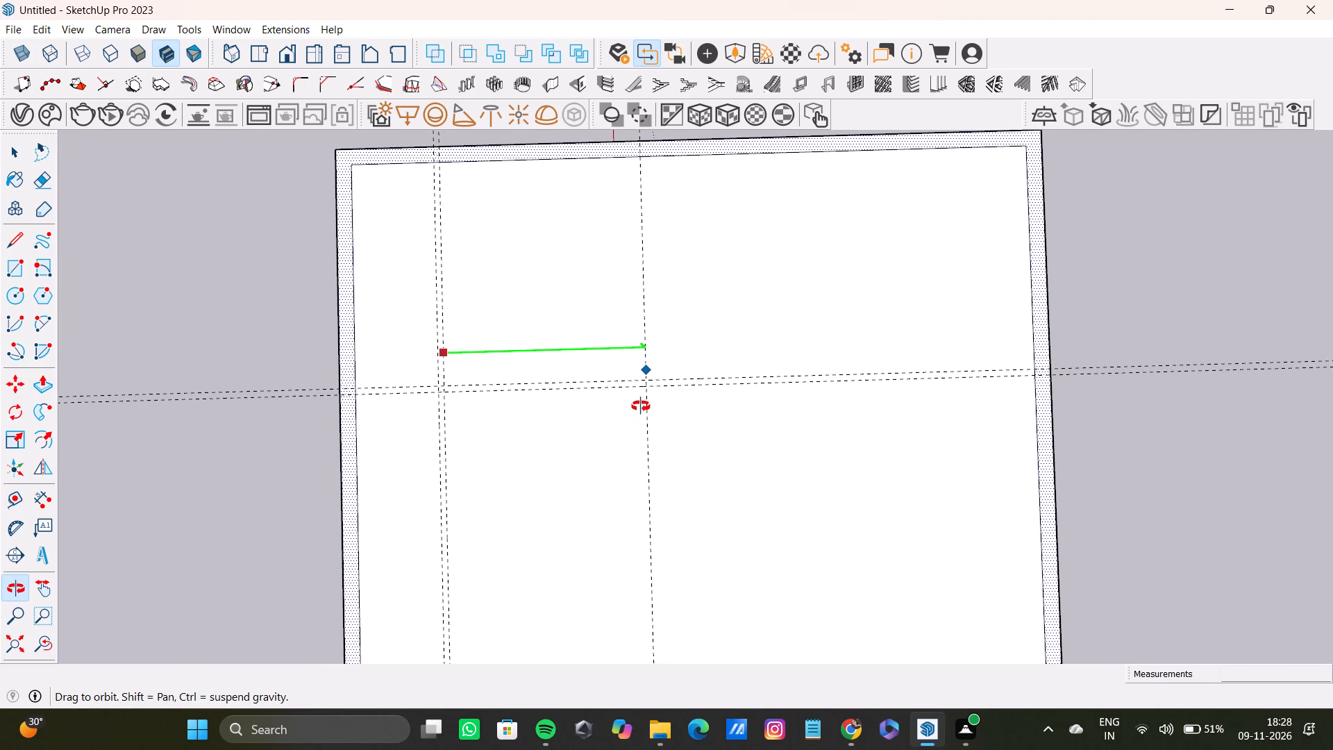
shift+middle_drag(641, 406, 639, 412)
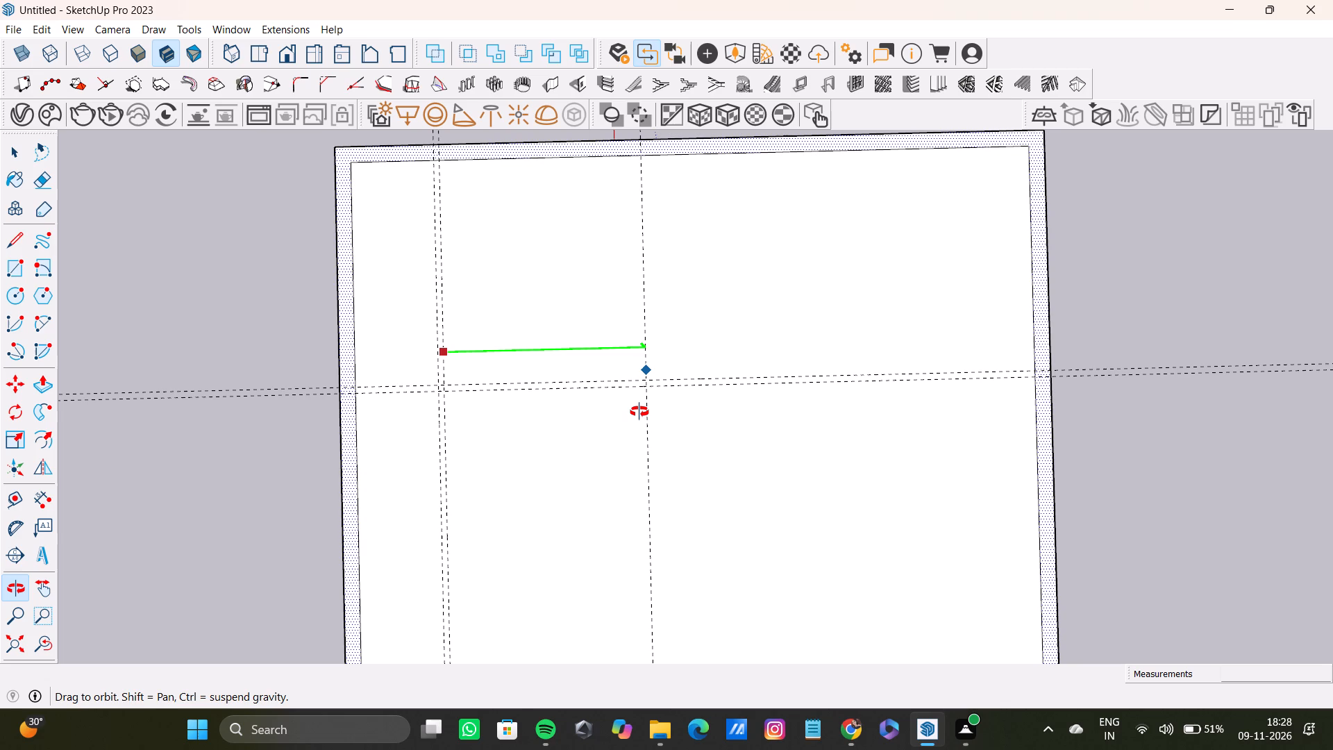
shift+middle_drag(639, 412, 639, 412)
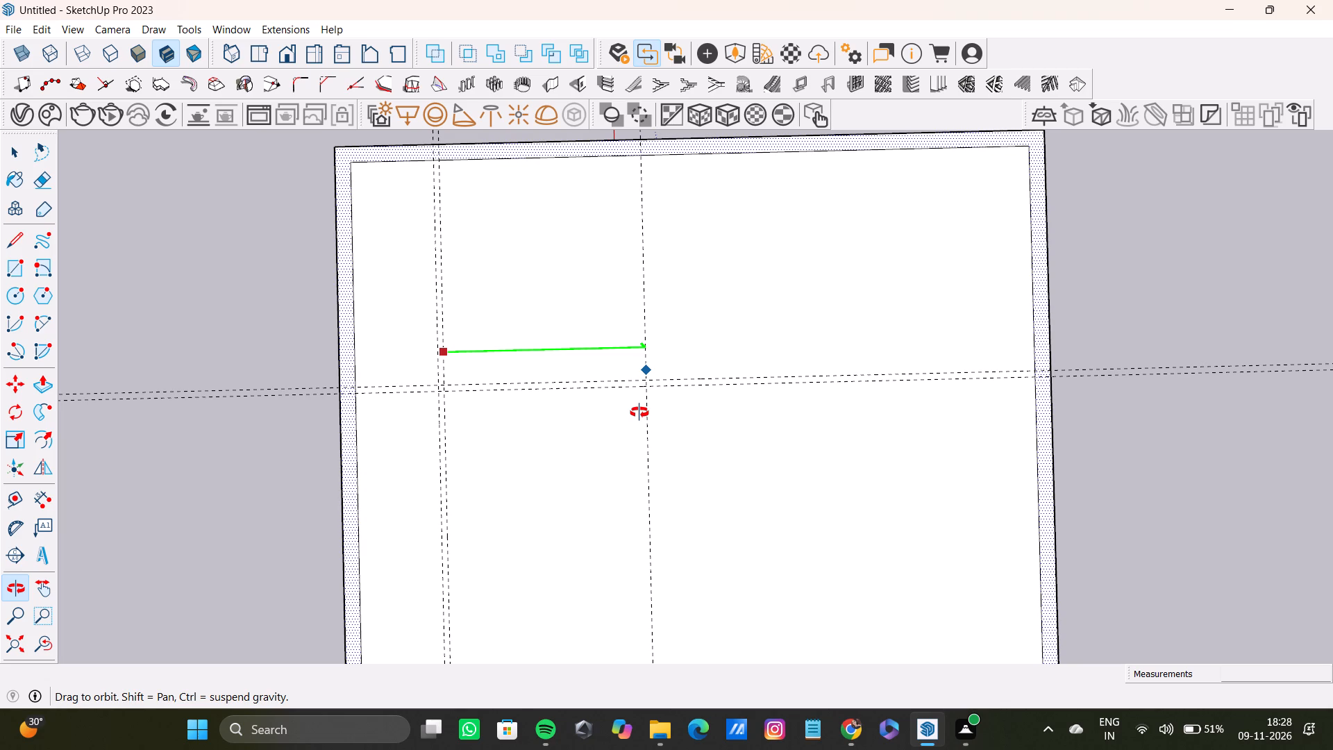
shift+middle_drag(639, 412, 642, 406)
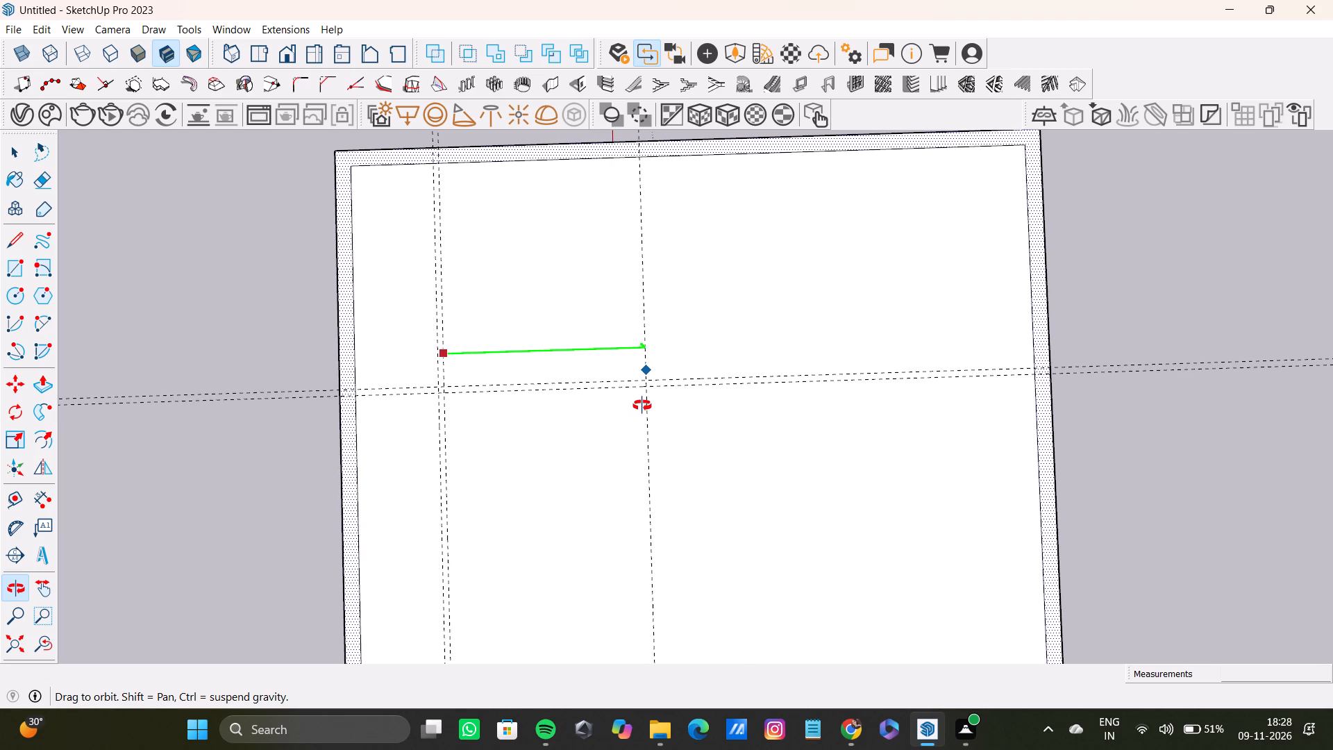
shift+middle_drag(642, 406, 646, 390)
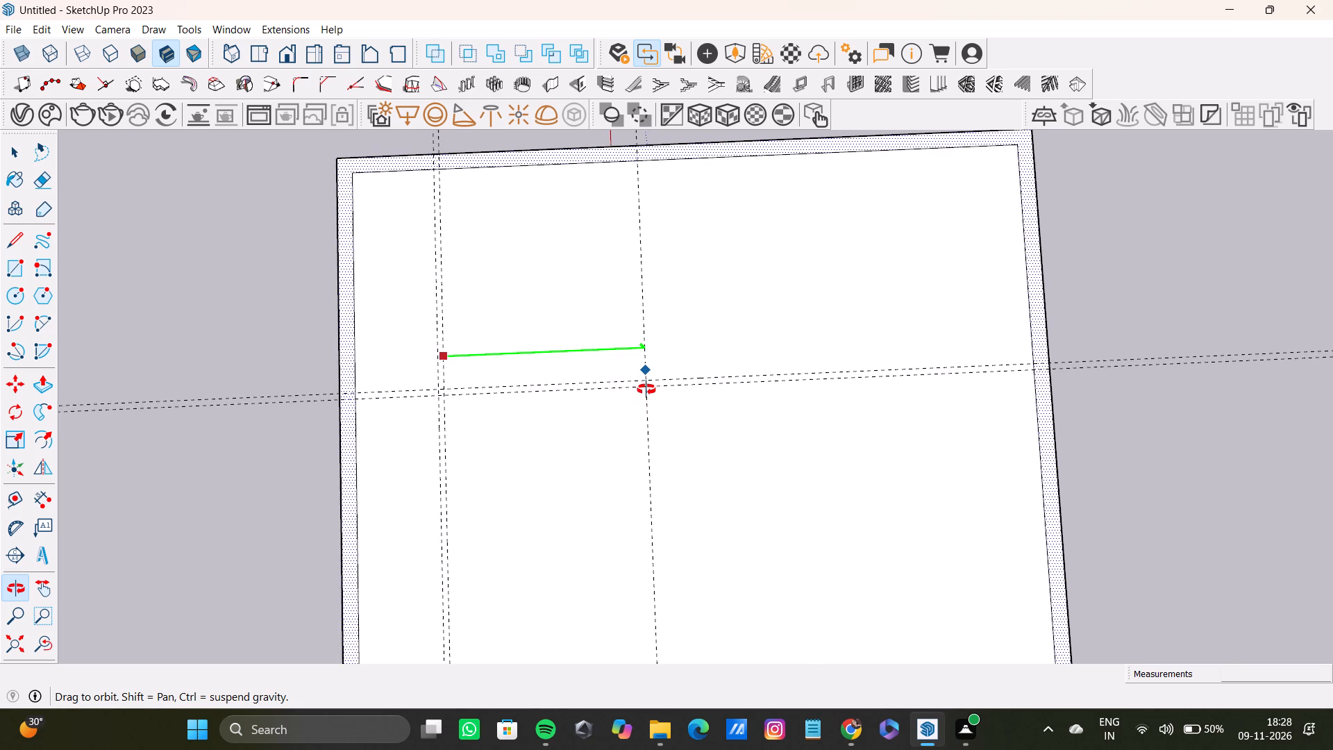
shift+middle_drag(646, 390, 639, 394)
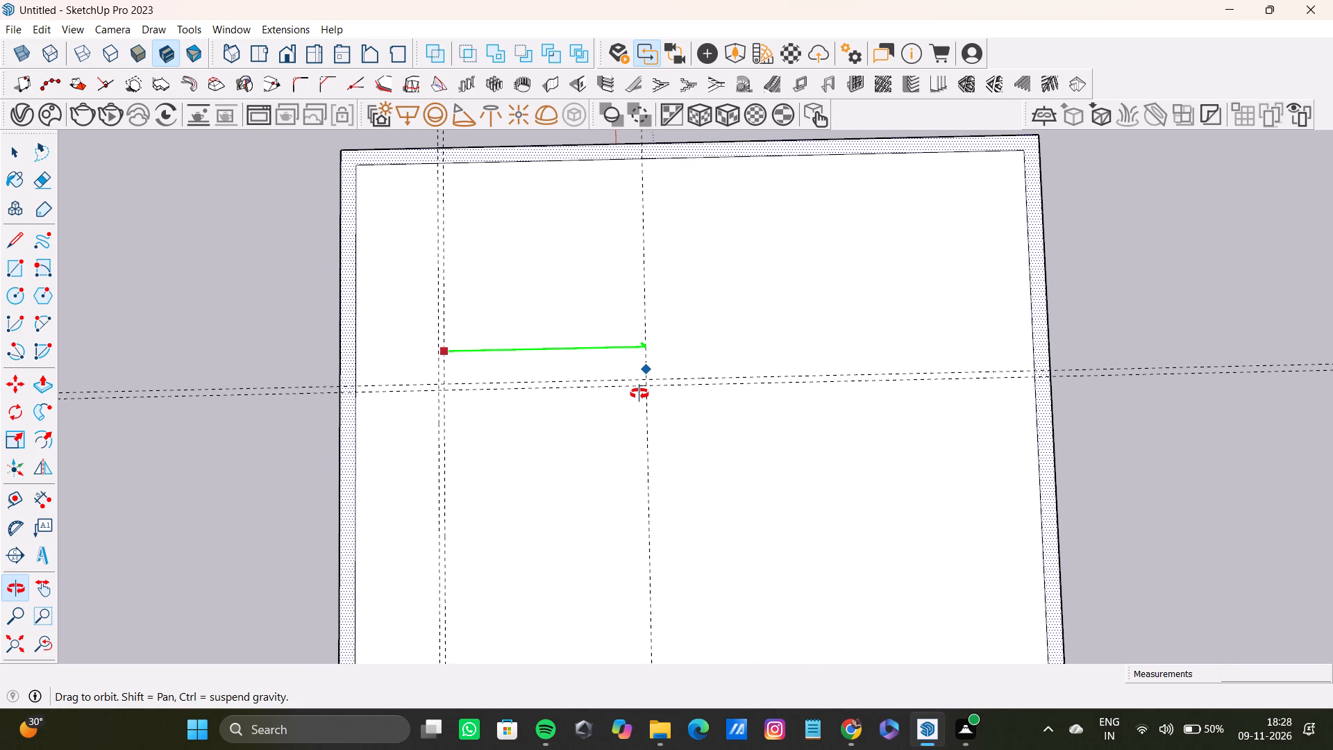
shift+middle_drag(639, 394, 639, 394)
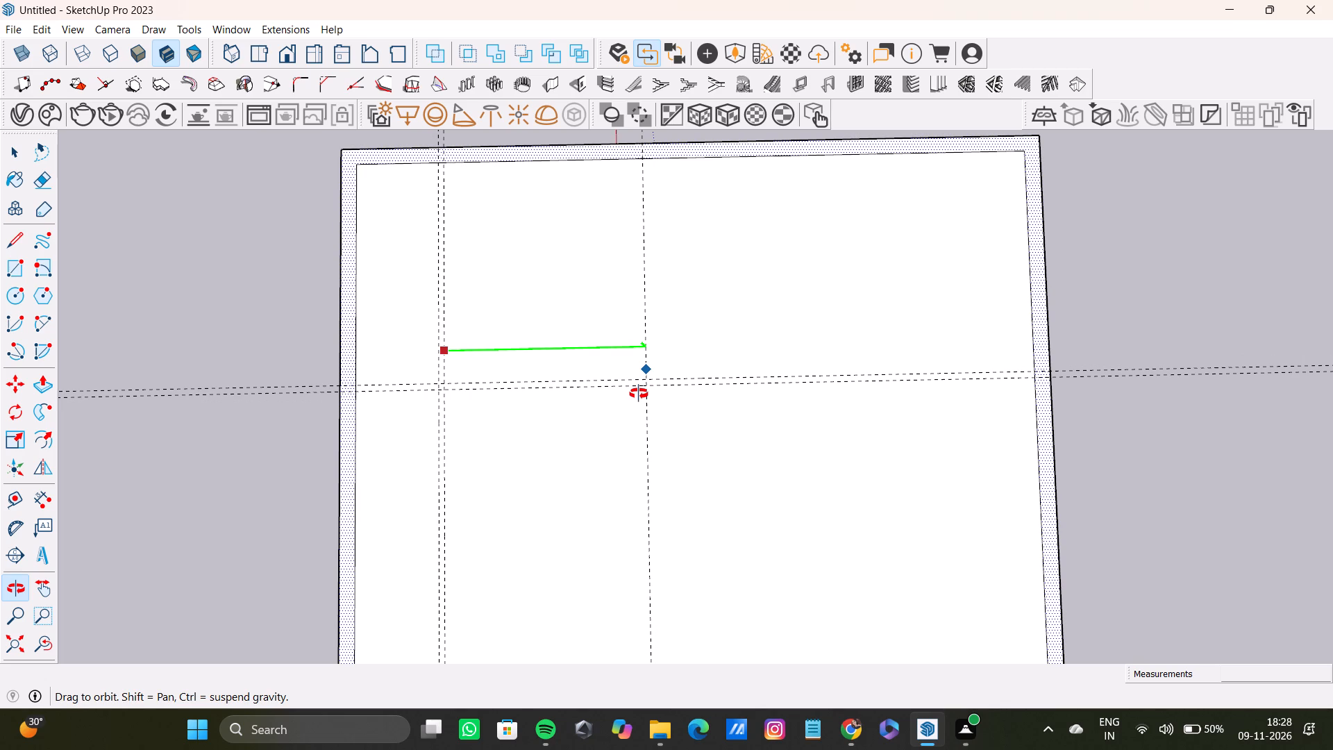
shift+middle_drag(639, 394, 639, 393)
click(623, 397)
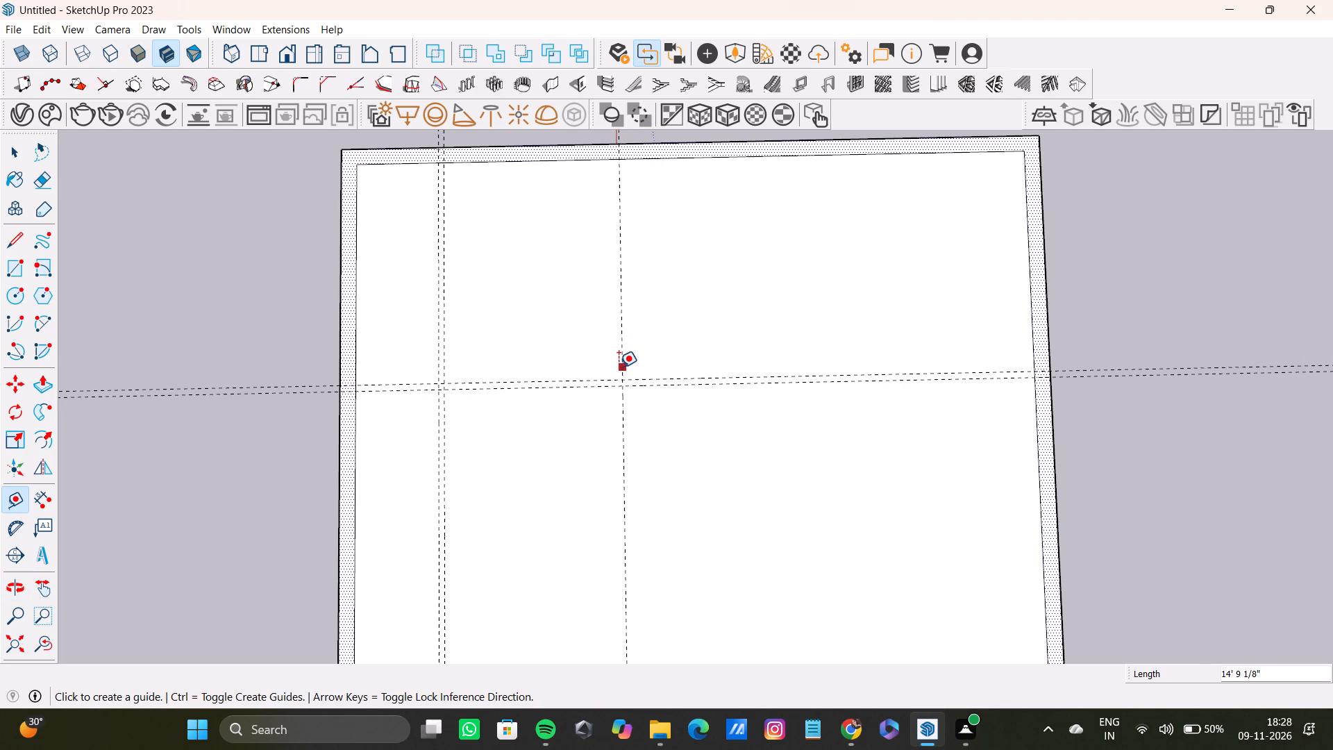
Place a companion guide about 6 7/16" beyond the newest red-axis guide to mark another wall thickness.
drag(619, 366, 625, 365)
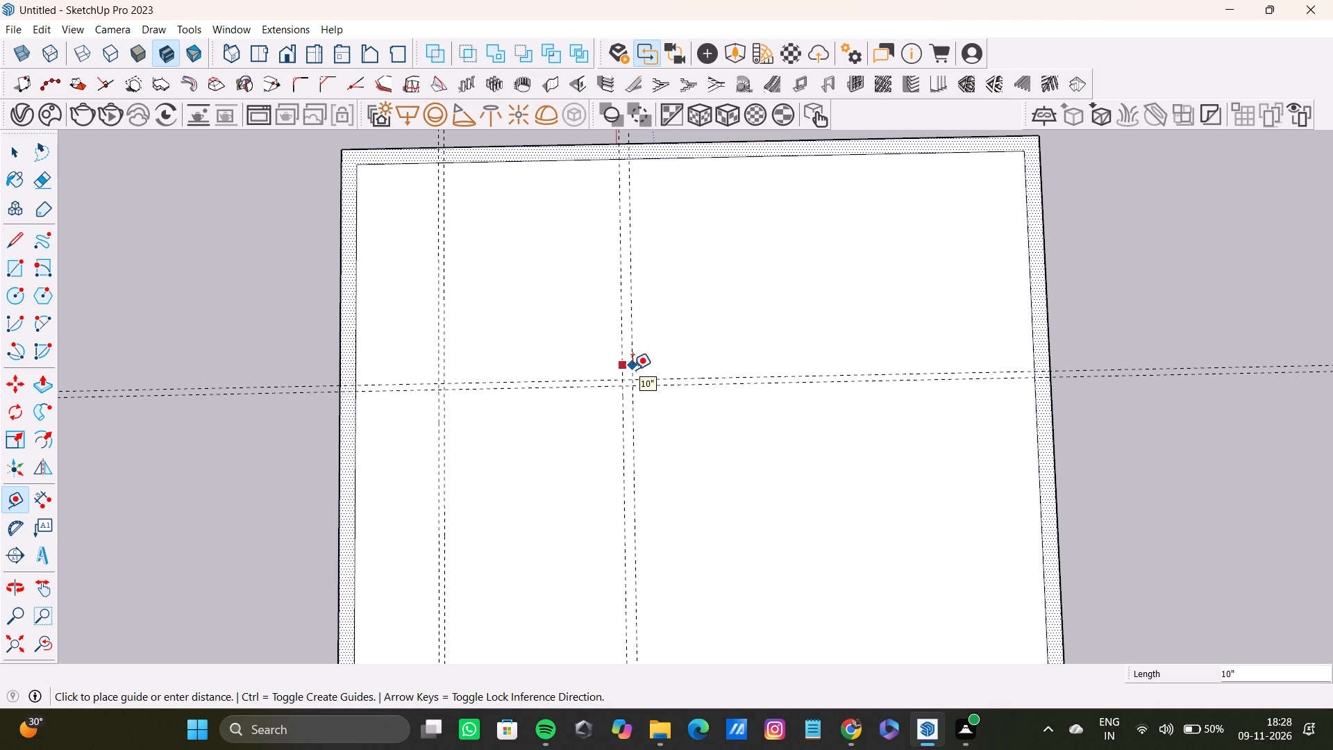
scroll(630, 369, up, 7)
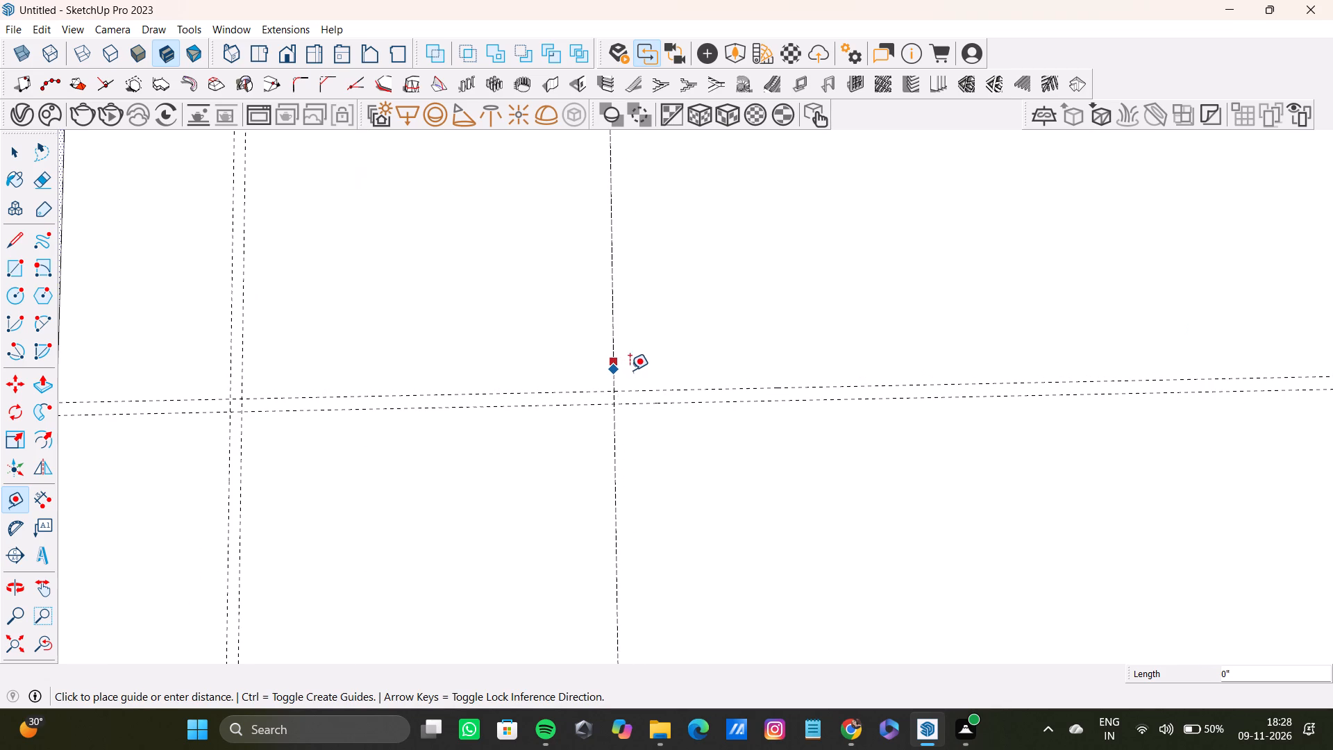
click(628, 395)
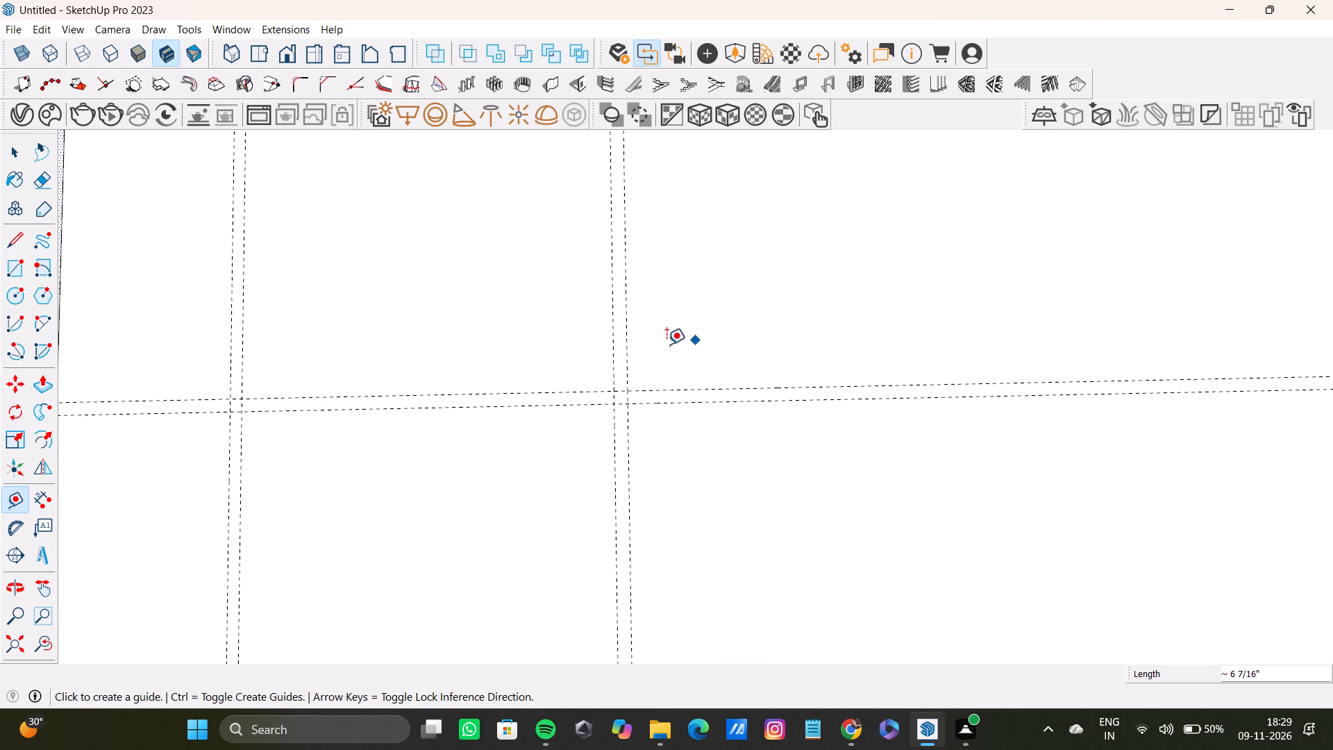
Place a guide parallel to the red axis about 8' 2" further inward from the second pair's inner guide.
click(627, 357)
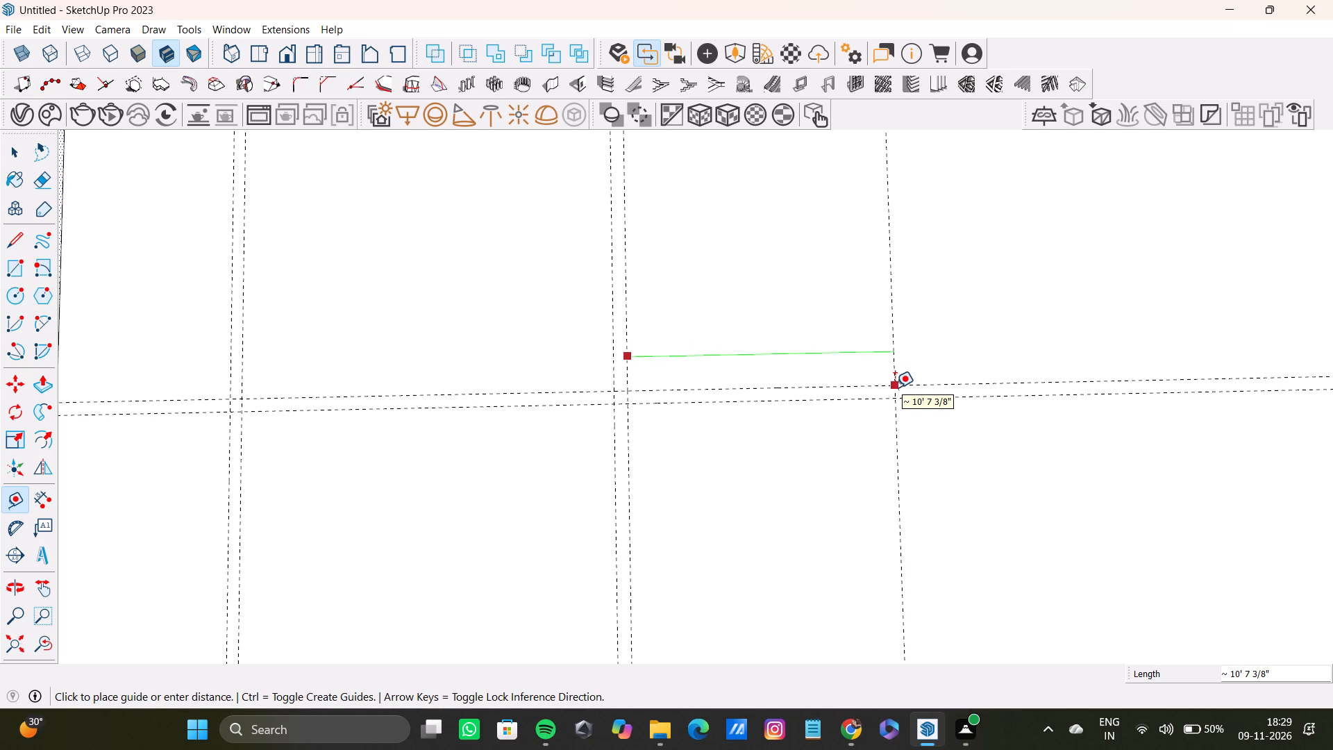
scroll(885, 386, down, 12)
shift+middle_drag(882, 385, 709, 387)
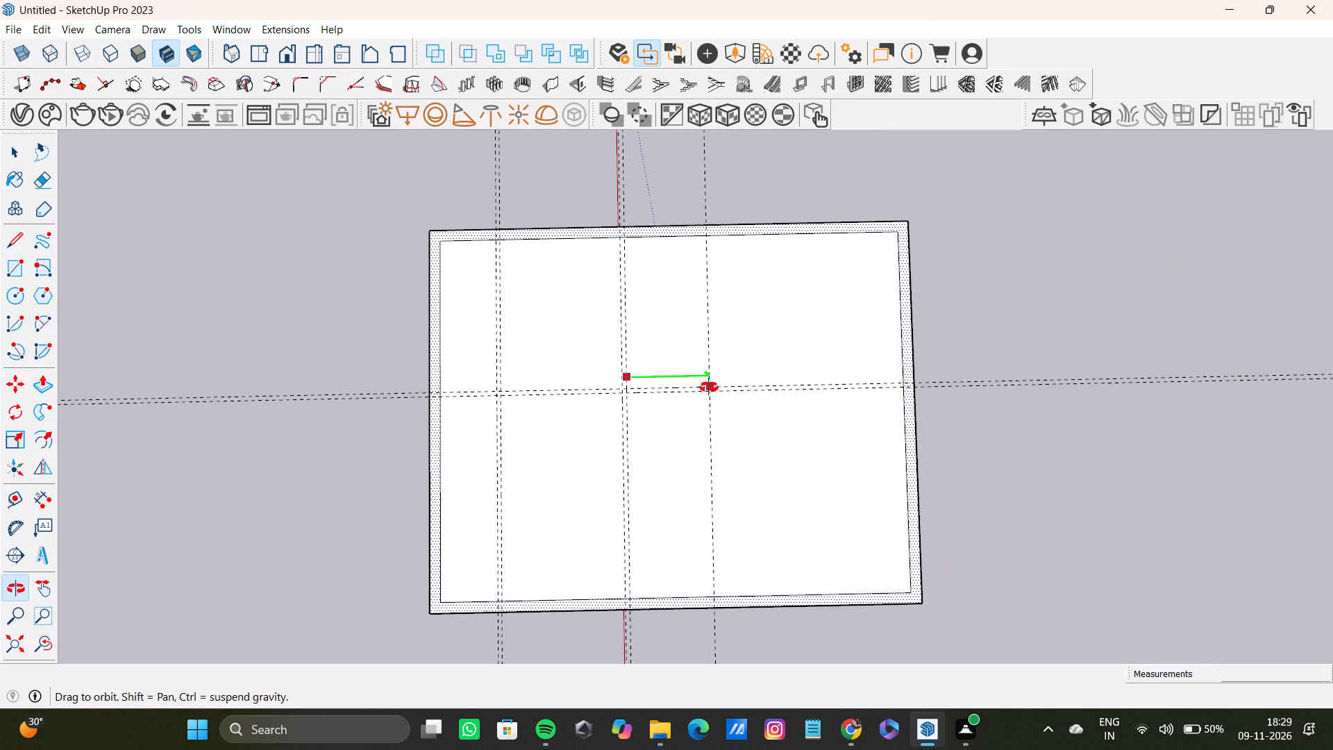
shift+middle_drag(709, 387, 692, 422)
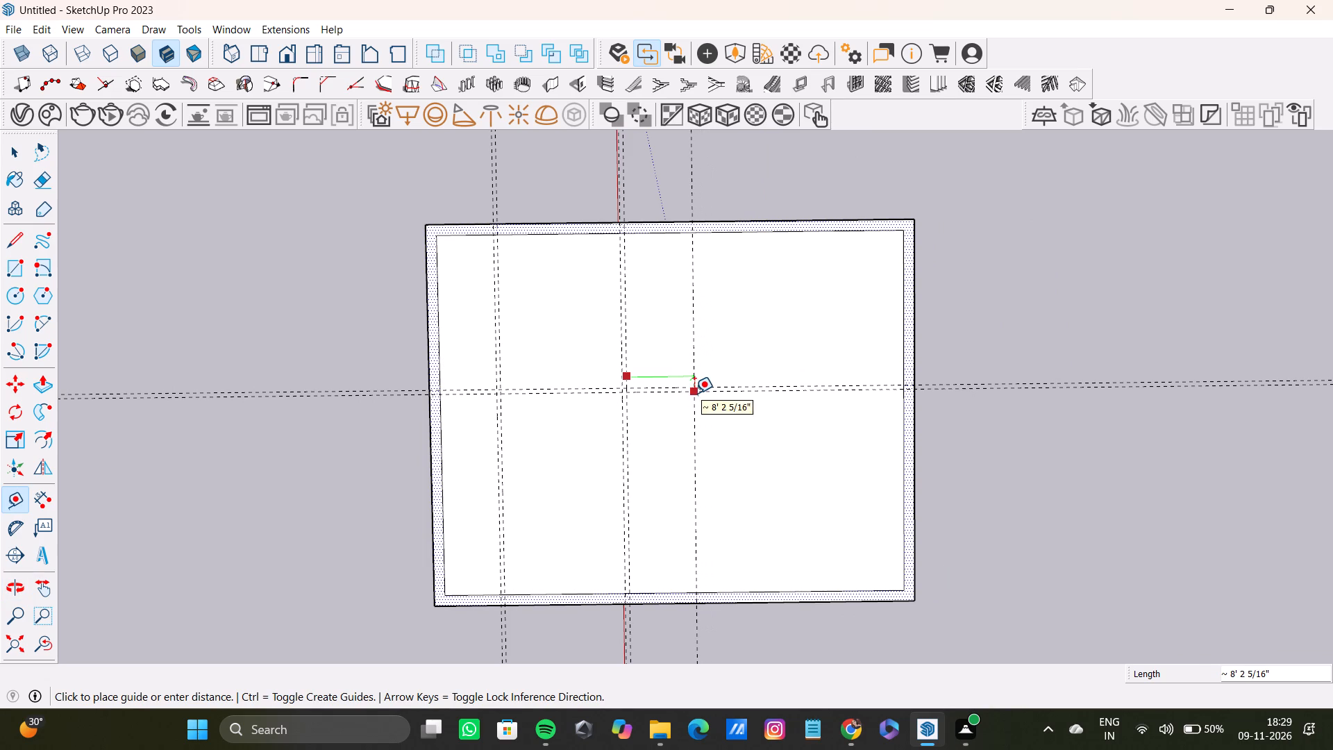
click(691, 394)
Place a companion guide about 7 1/16" beyond the newest red-axis guide to mark a wall thickness.
click(691, 374)
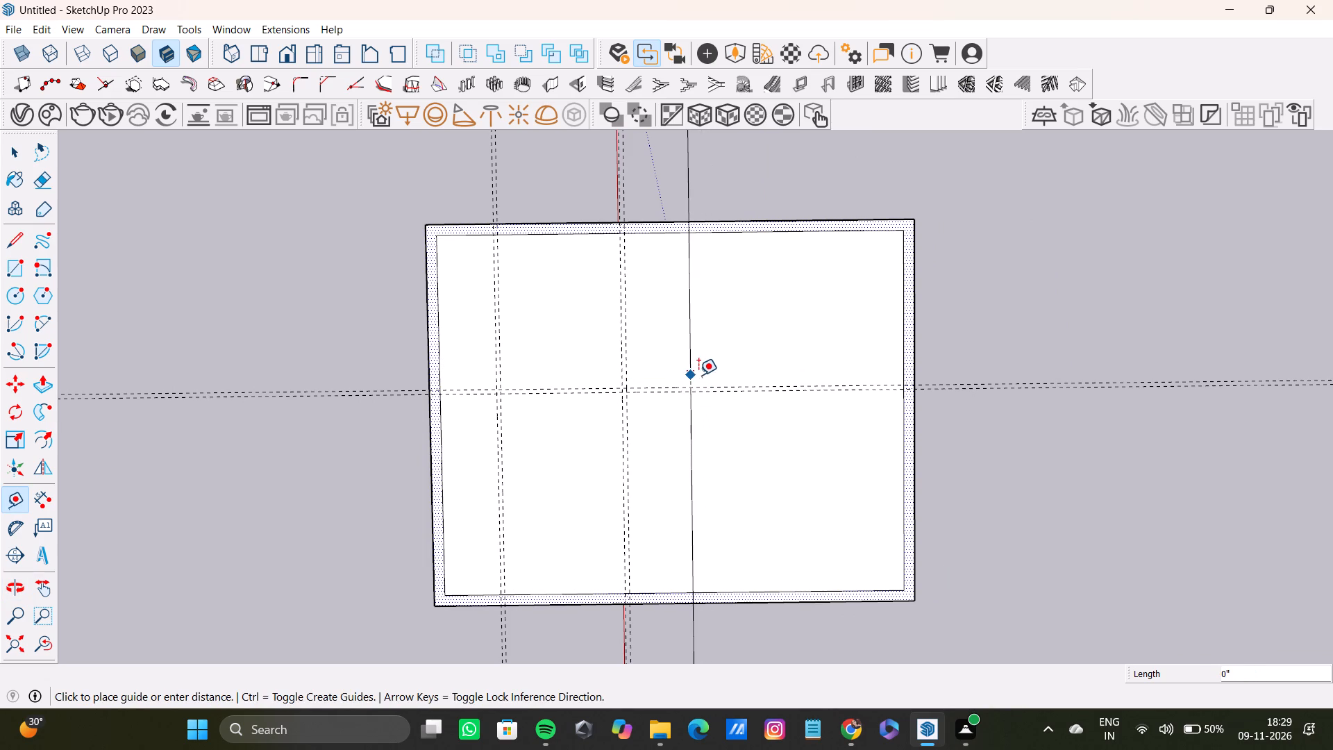
scroll(702, 367, up, 6)
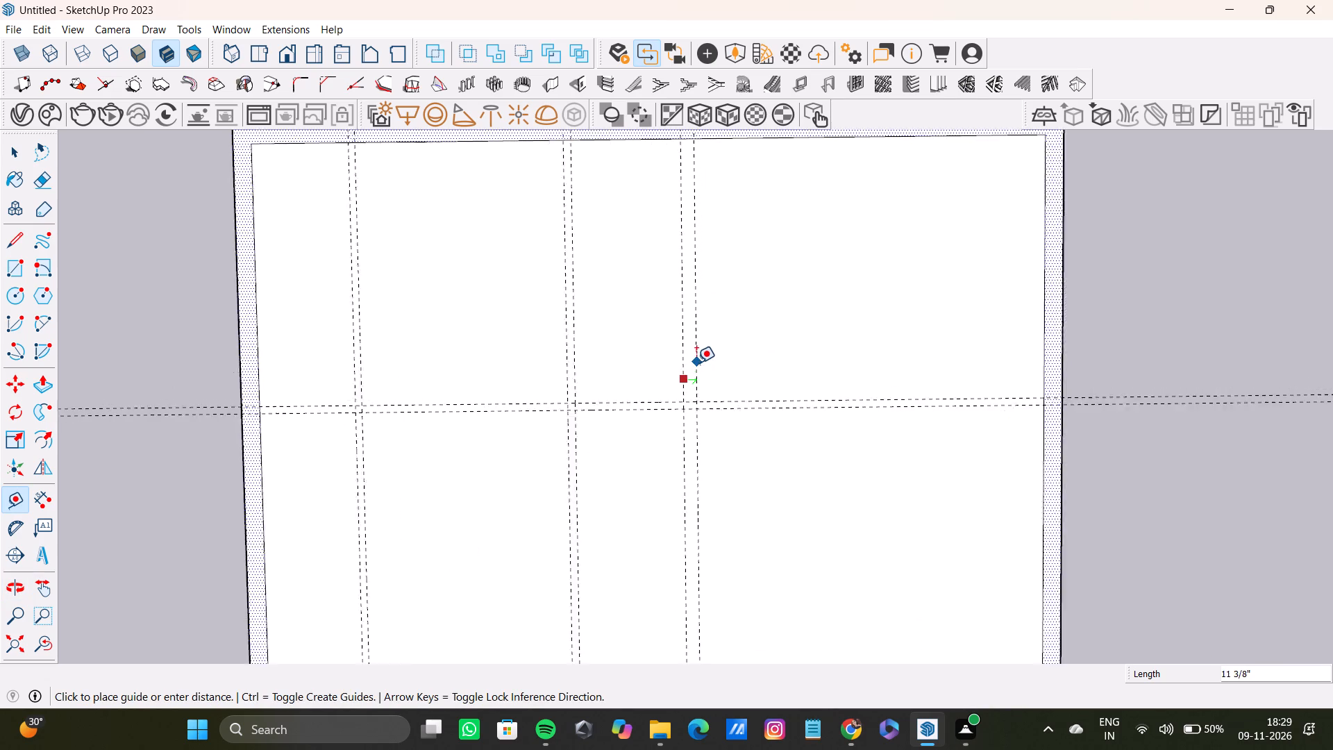
scroll(696, 362, up, 1)
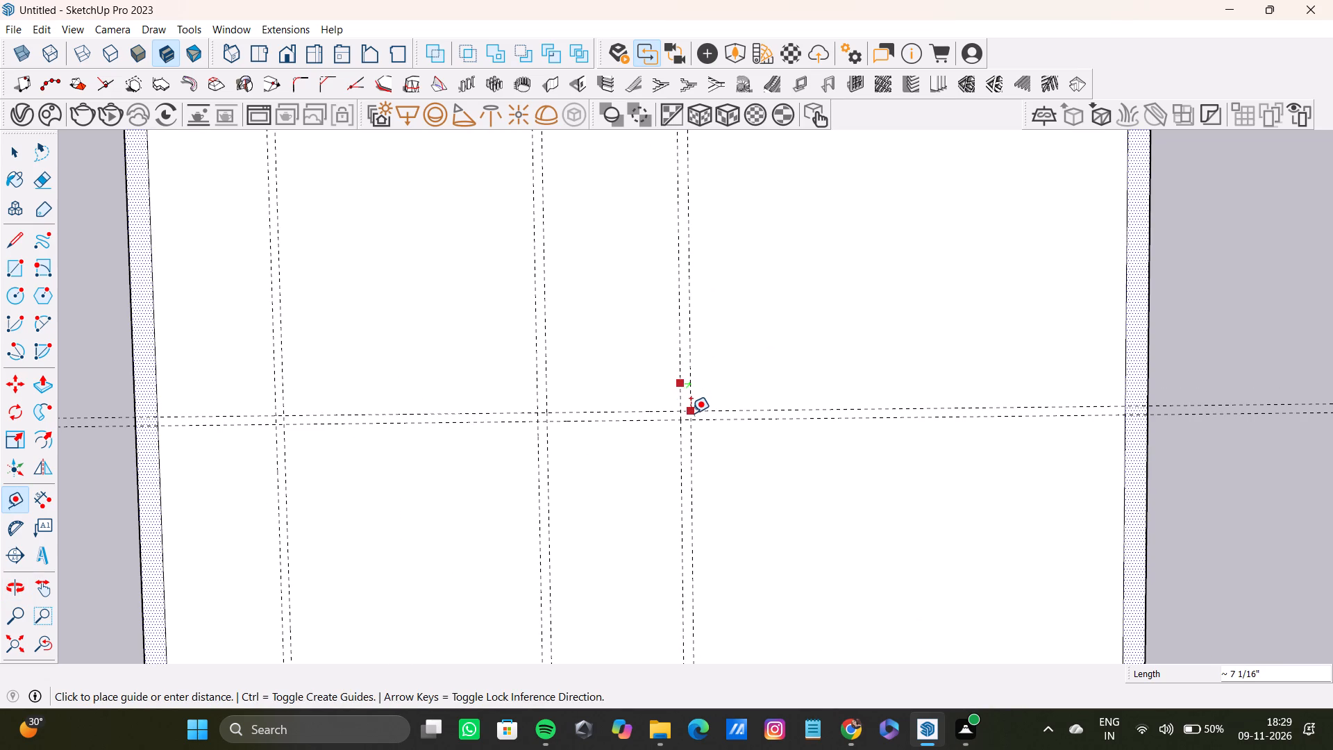
click(691, 413)
Place a guide parallel to the red axis about 7' 5 1/2" beyond the far guide of the third red-axis pair.
scroll(603, 367, down, 6)
shift+middle_drag(603, 367, 603, 399)
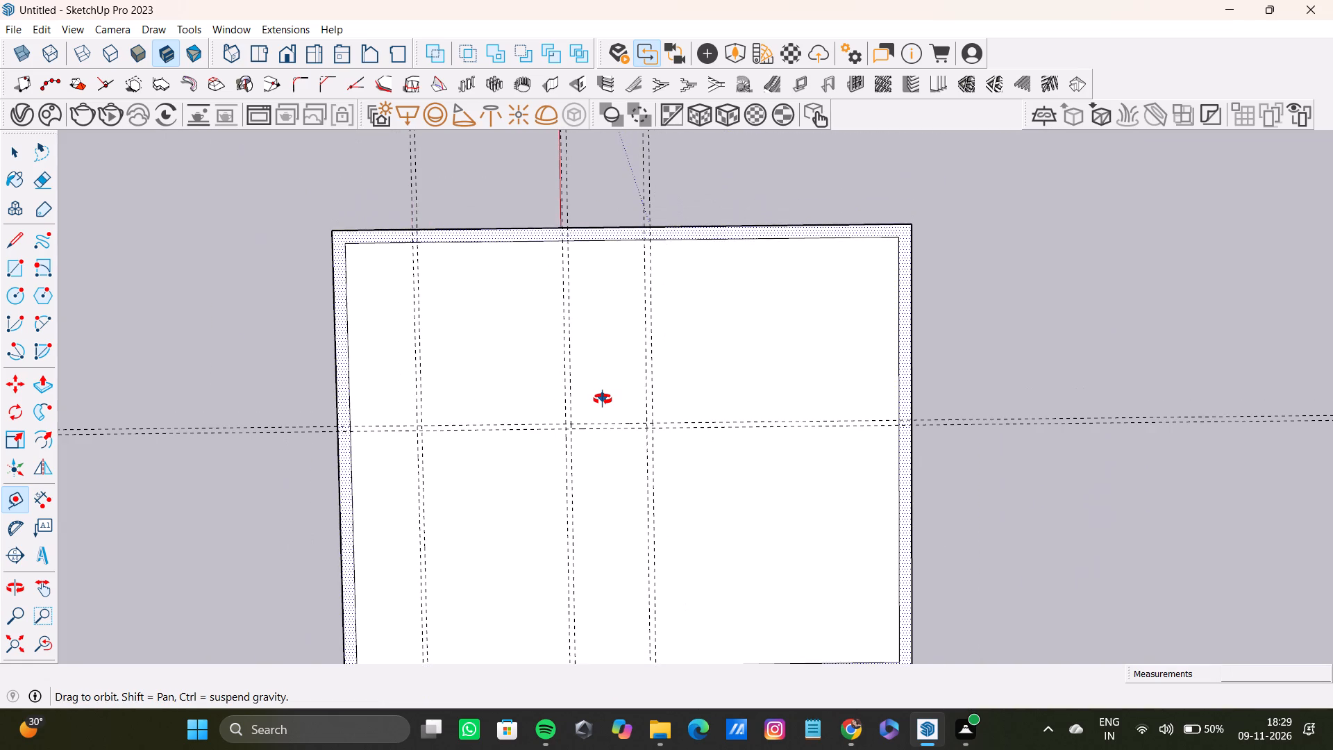
shift+middle_drag(603, 399, 589, 399)
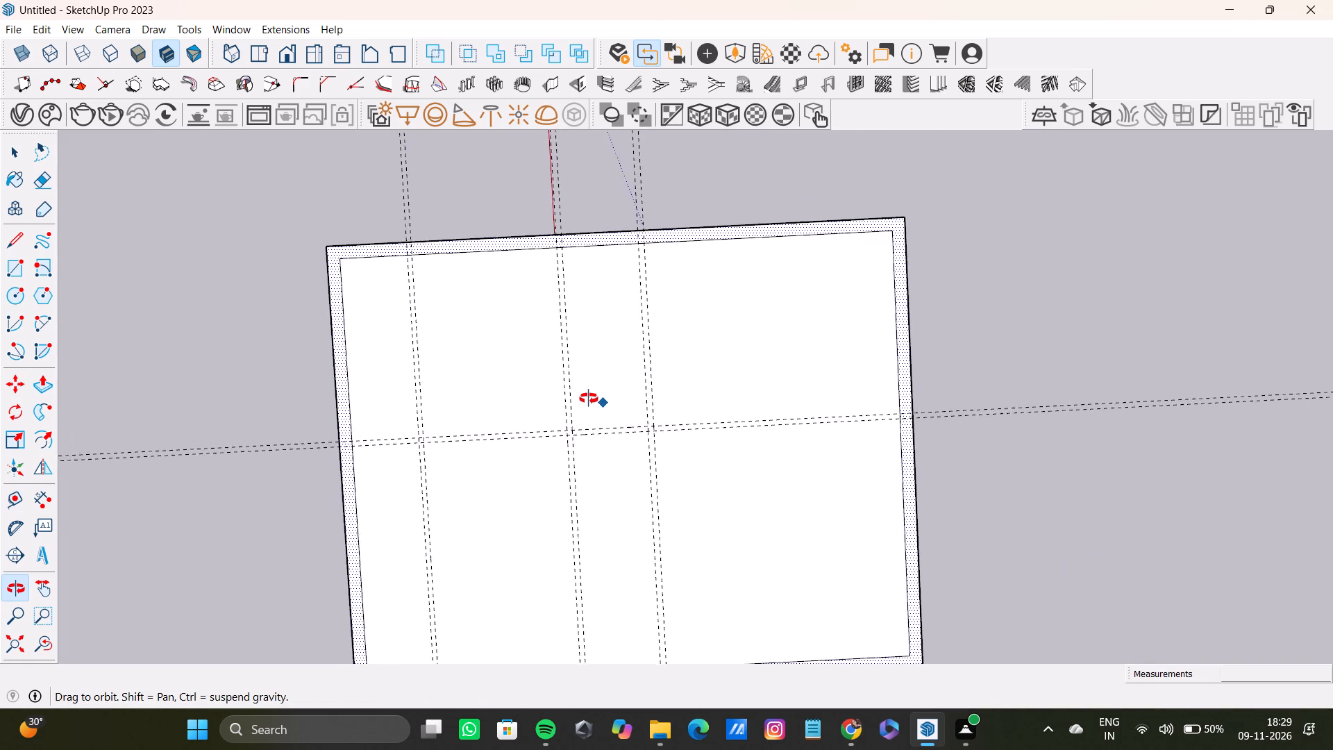
shift+middle_drag(589, 399, 588, 377)
scroll(649, 392, up, 6)
click(652, 408)
scroll(763, 425, down, 3)
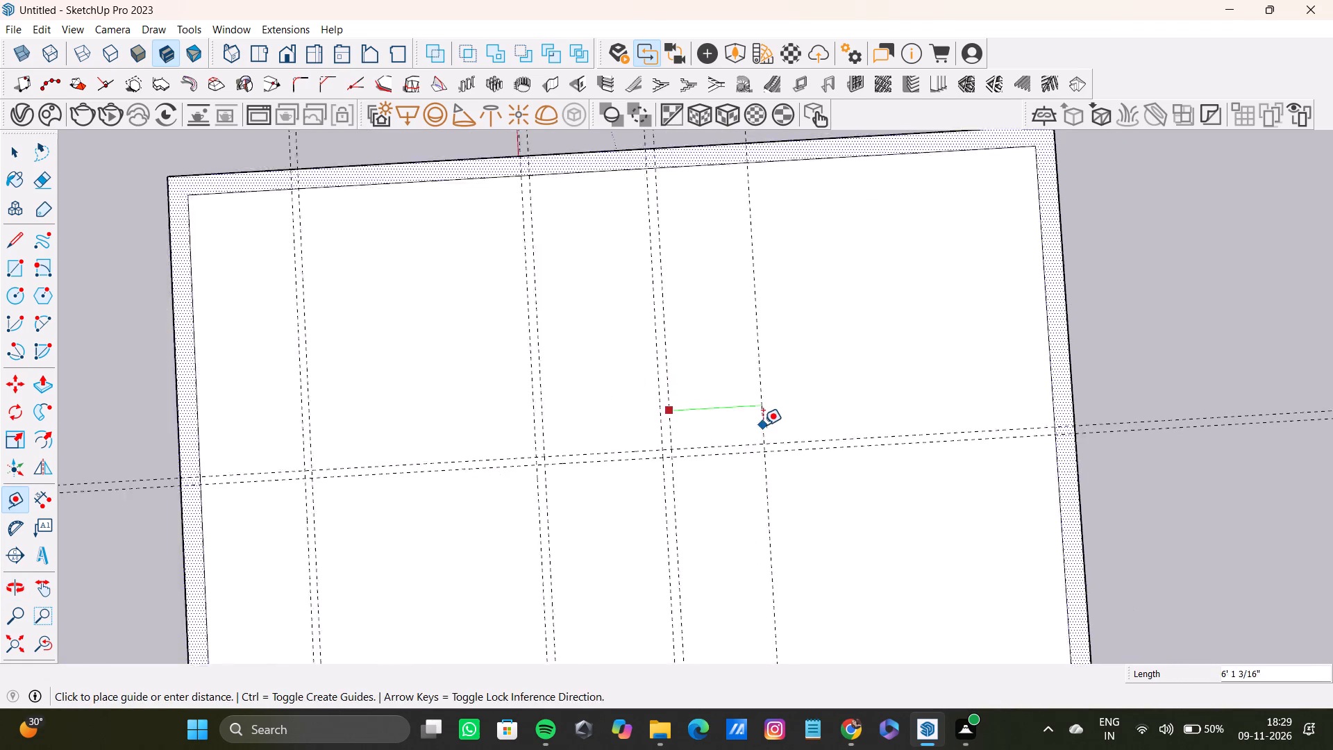
scroll(763, 425, down, 1)
shift+middle_drag(764, 424, 752, 395)
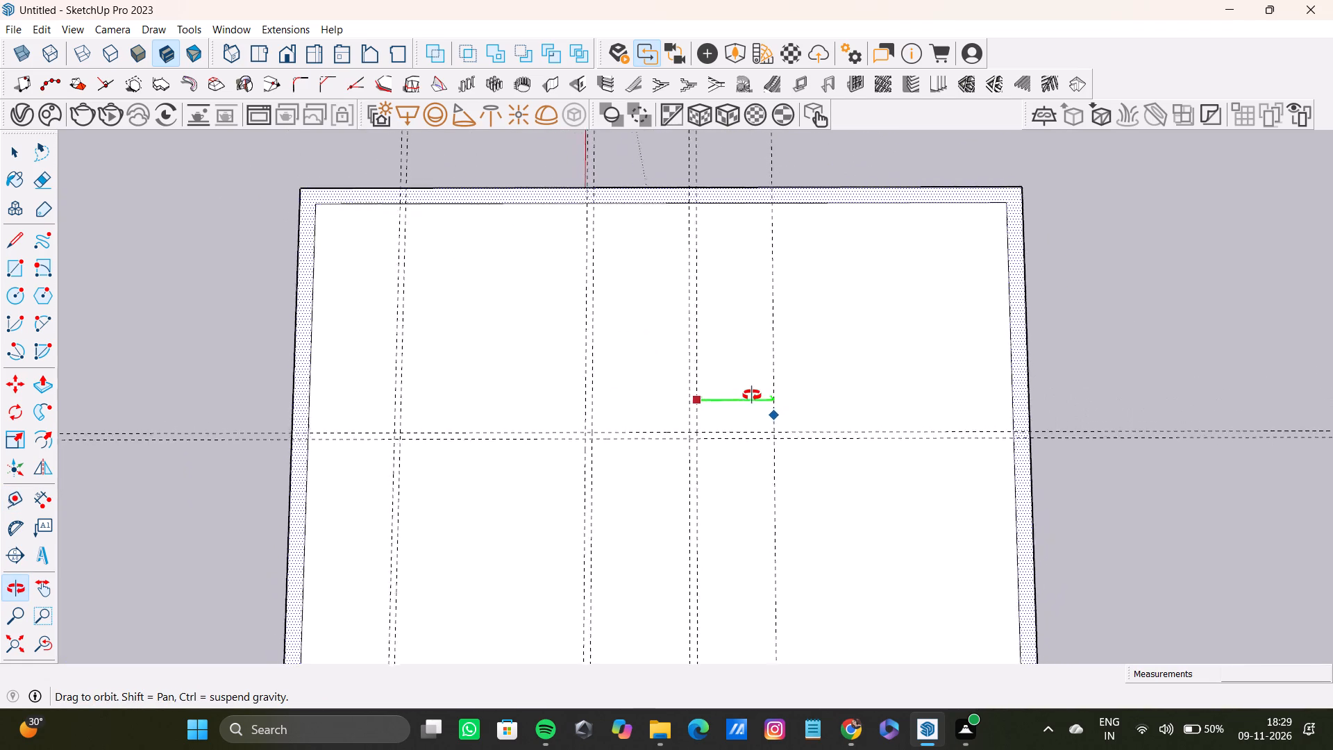
shift+middle_drag(752, 395, 703, 384)
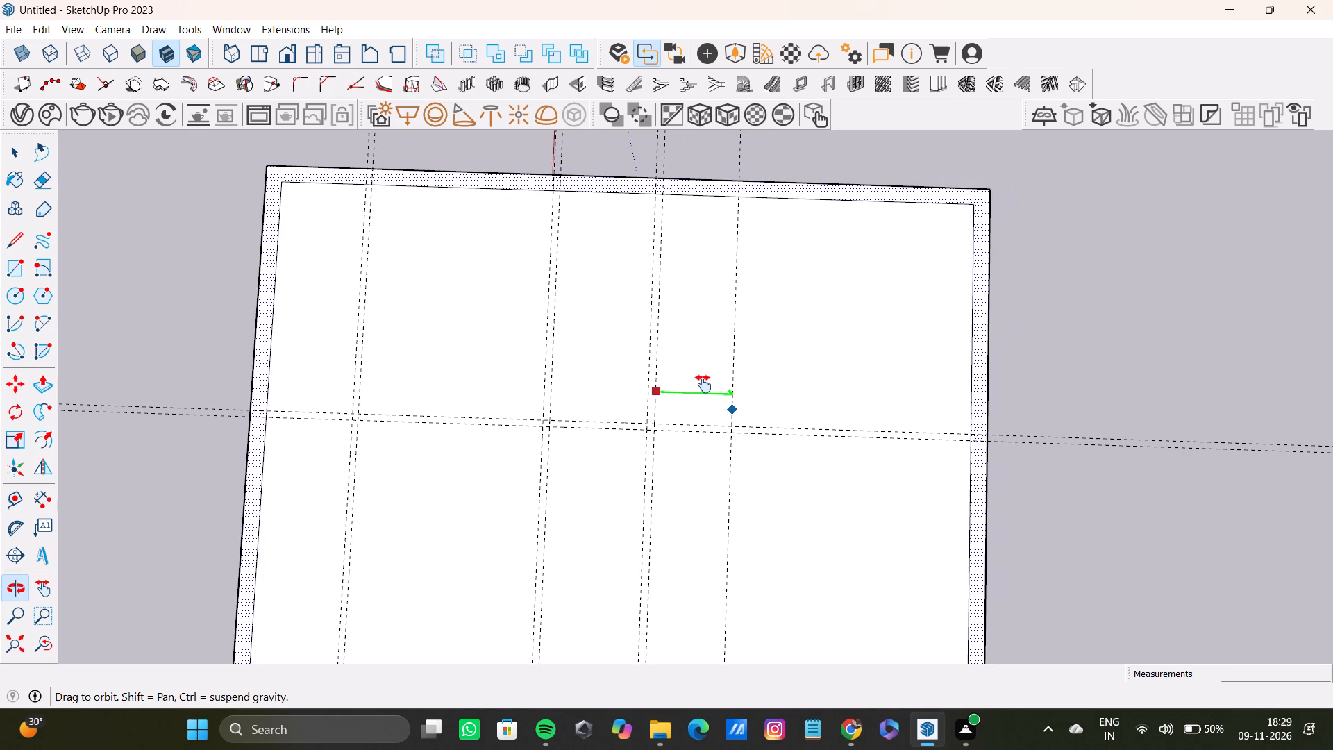
shift+middle_drag(703, 384, 692, 379)
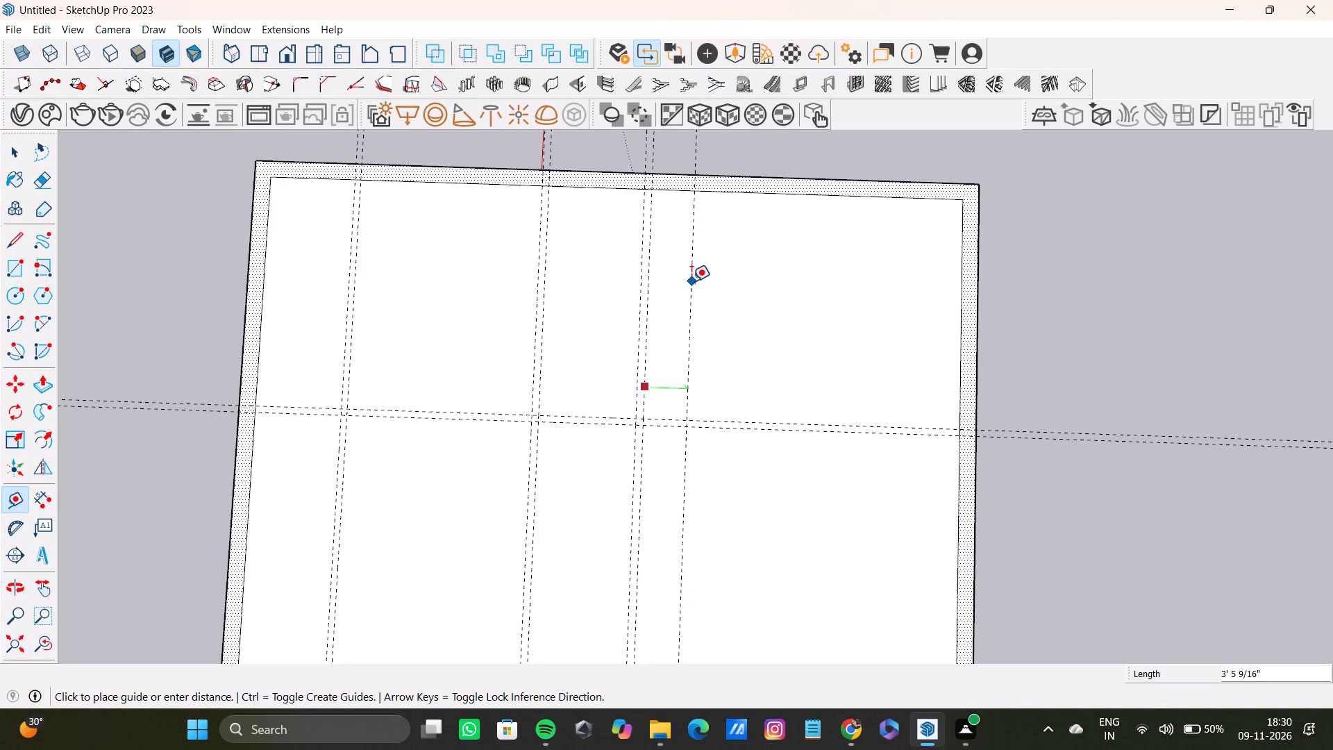
click(739, 358)
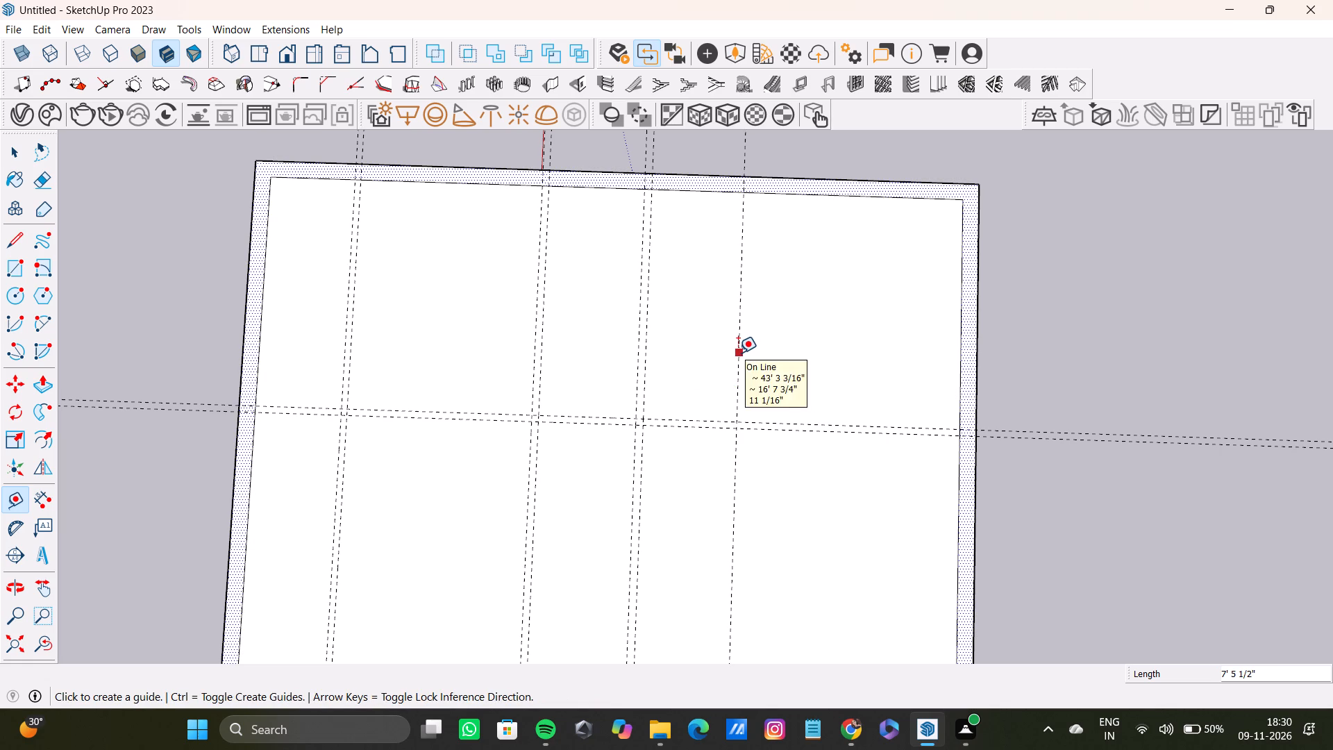
Place a companion guide about 5 3/16" beyond the newest red-axis guide, completing the fourth wall-thickness pair.
click(738, 366)
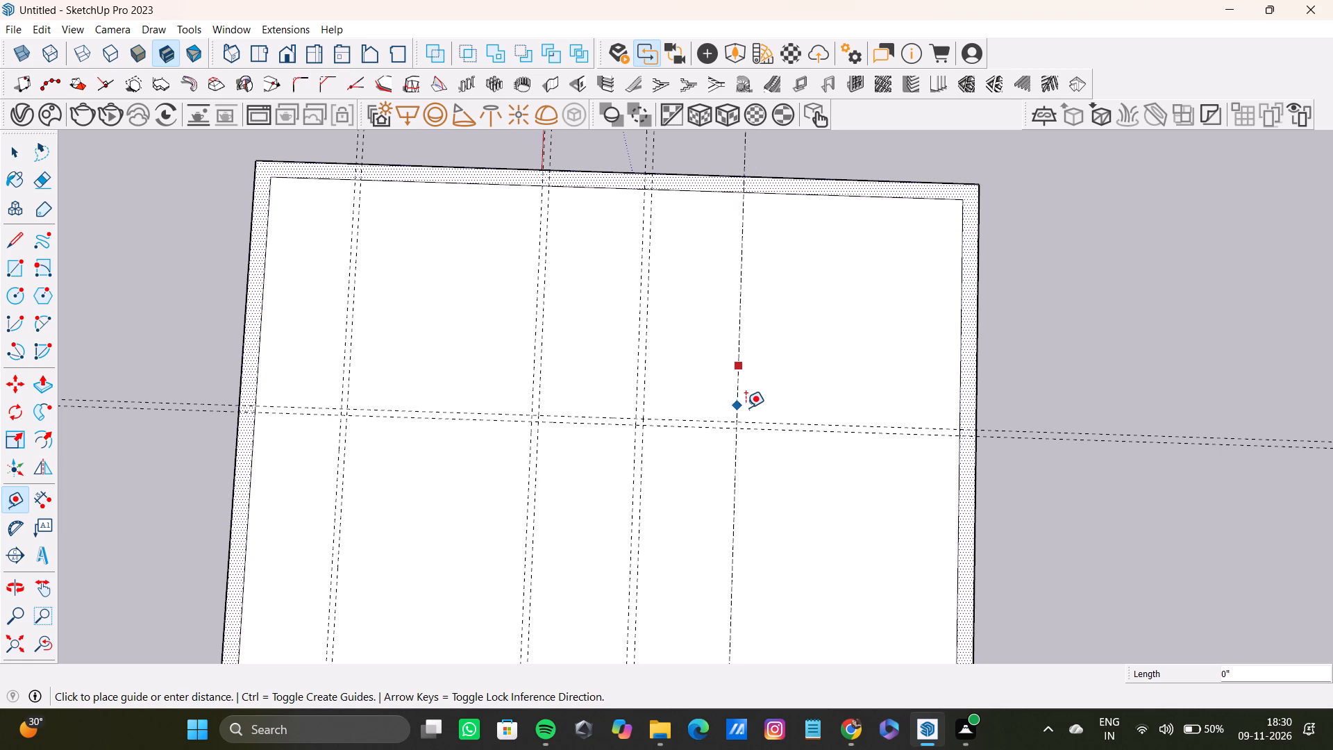
scroll(744, 415, up, 4)
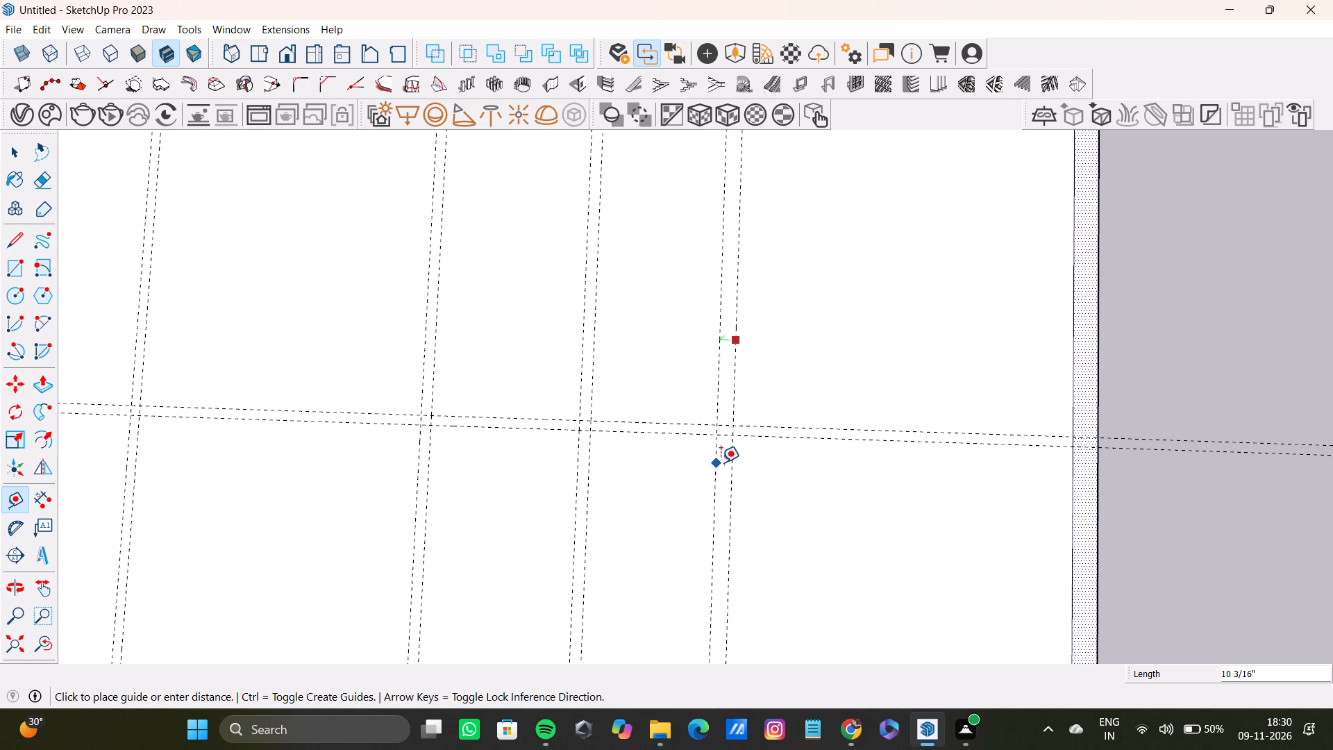
scroll(698, 401, up, 3)
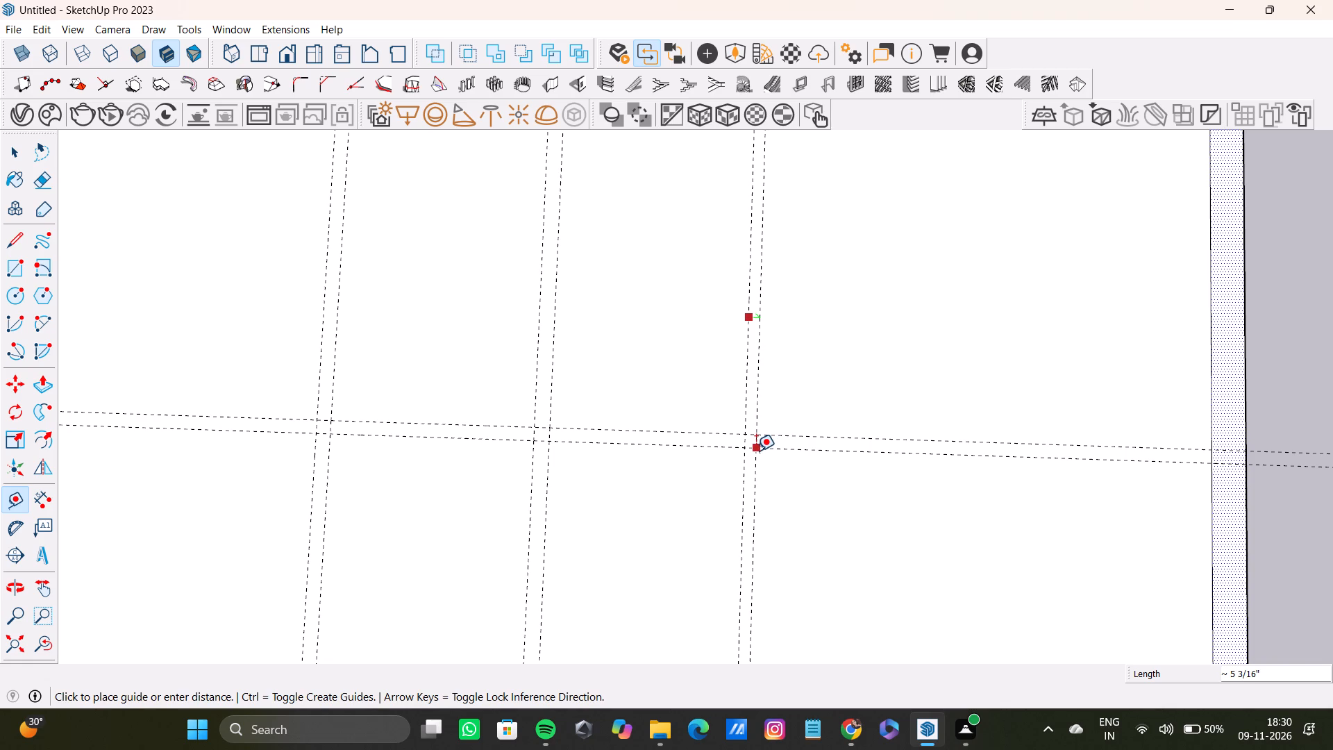
click(755, 451)
scroll(755, 451, down, 9)
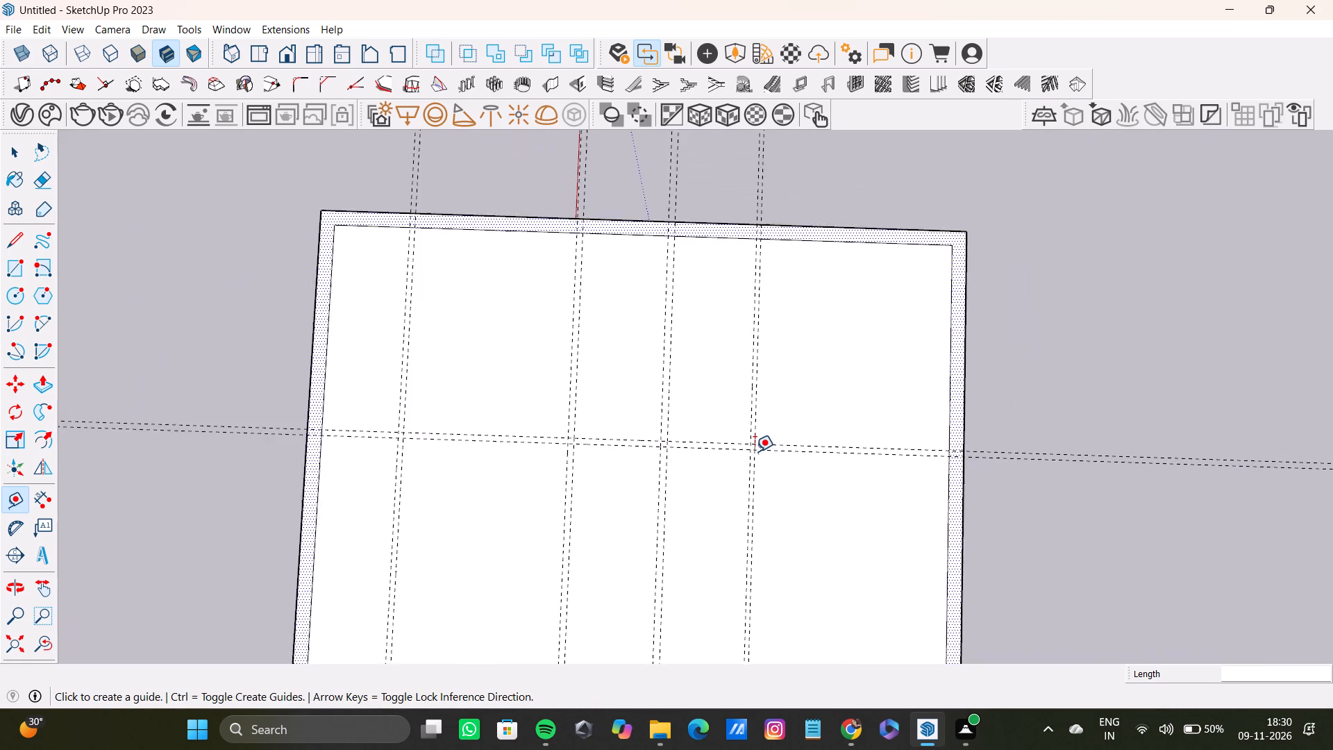
scroll(755, 451, down, 4)
middle_drag(755, 451, 795, 426)
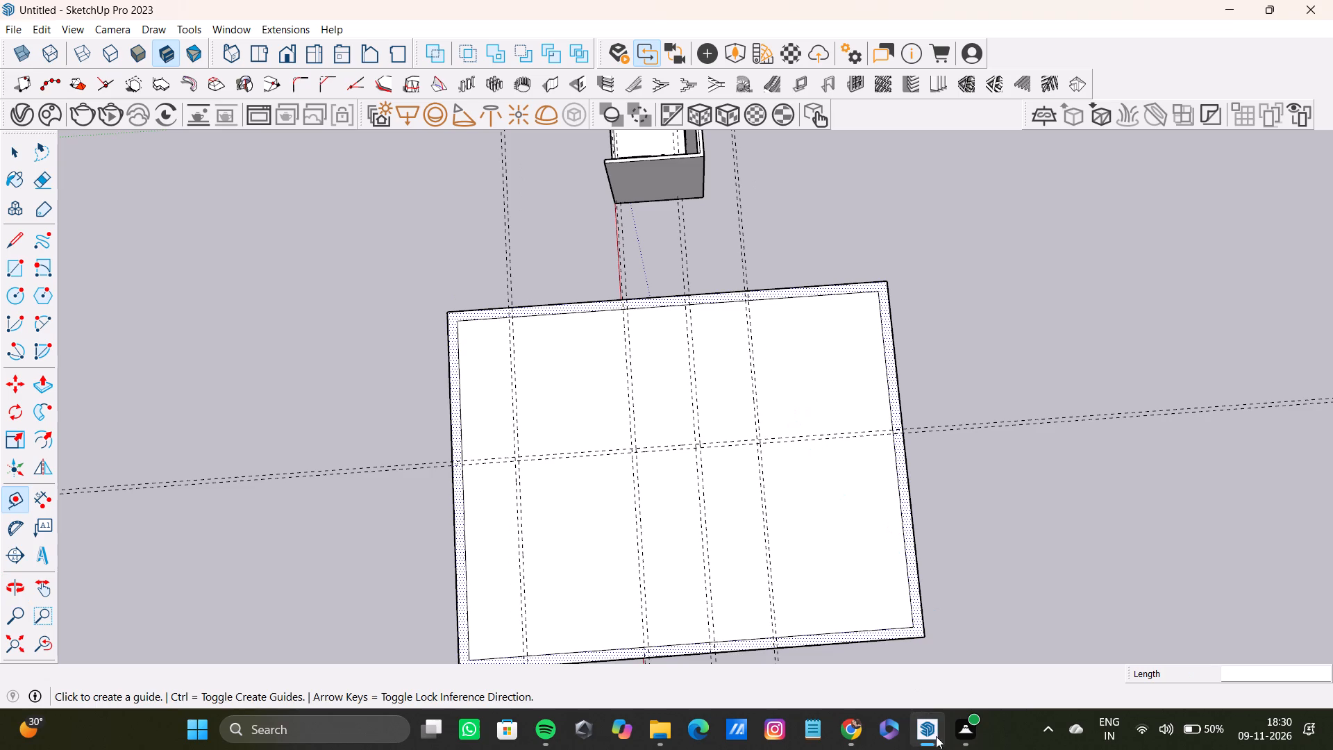
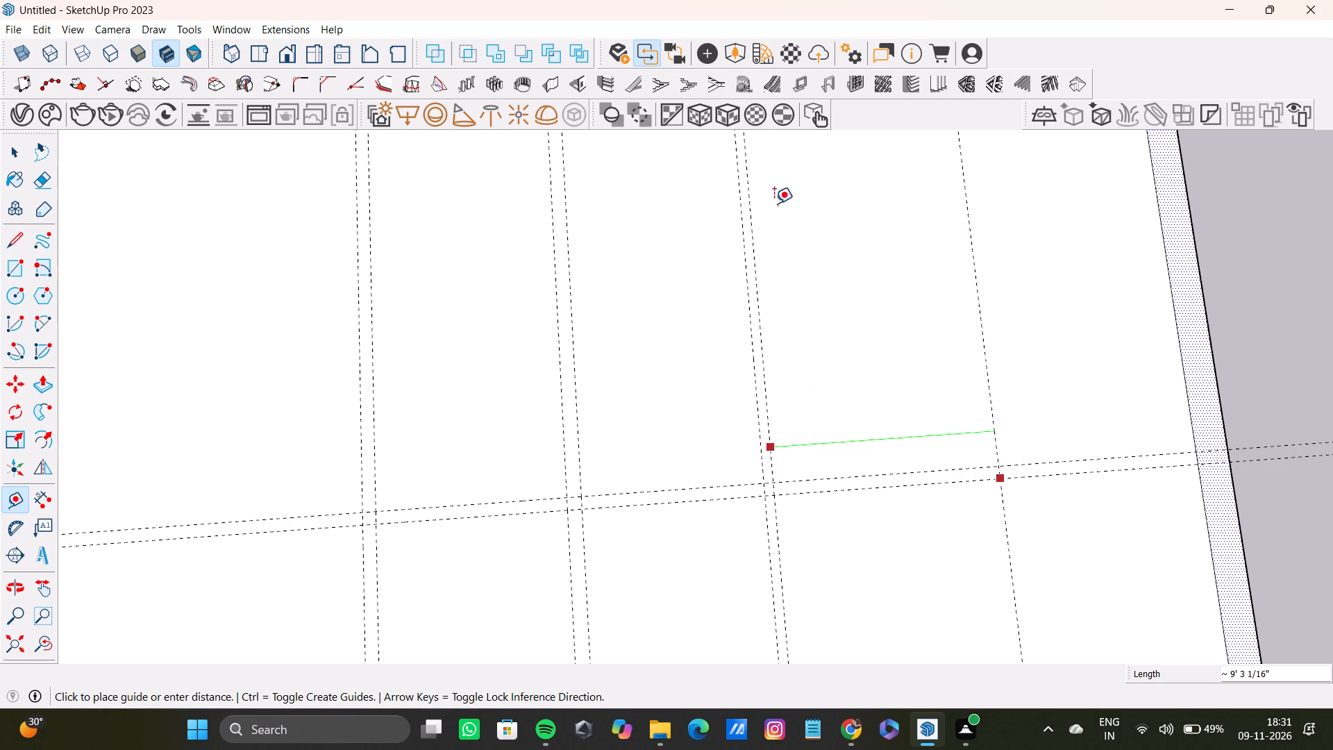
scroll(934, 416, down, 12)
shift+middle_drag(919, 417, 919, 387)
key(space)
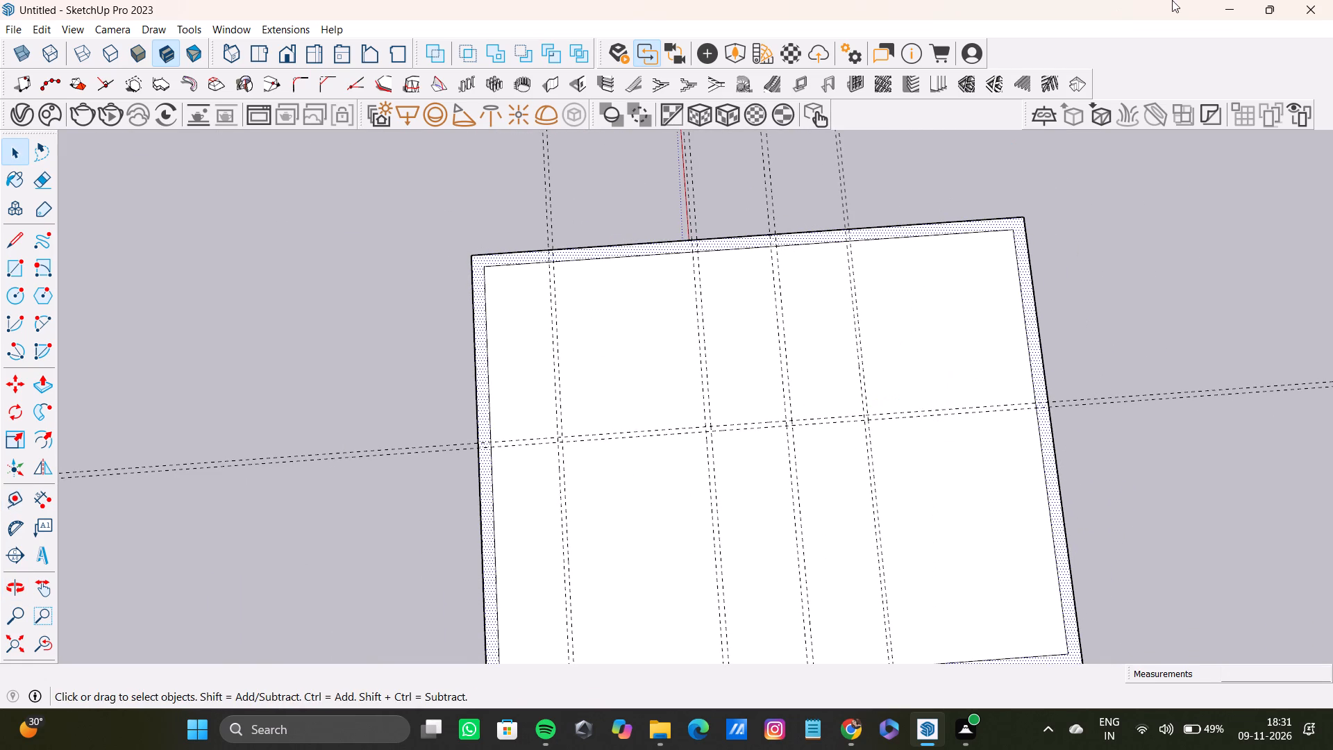
Place a guide parallel to the green axis about 8' 1 1/2" from the existing green-axis pair, on the side away from the furnished room.
key(t)
scroll(975, 398, up, 7)
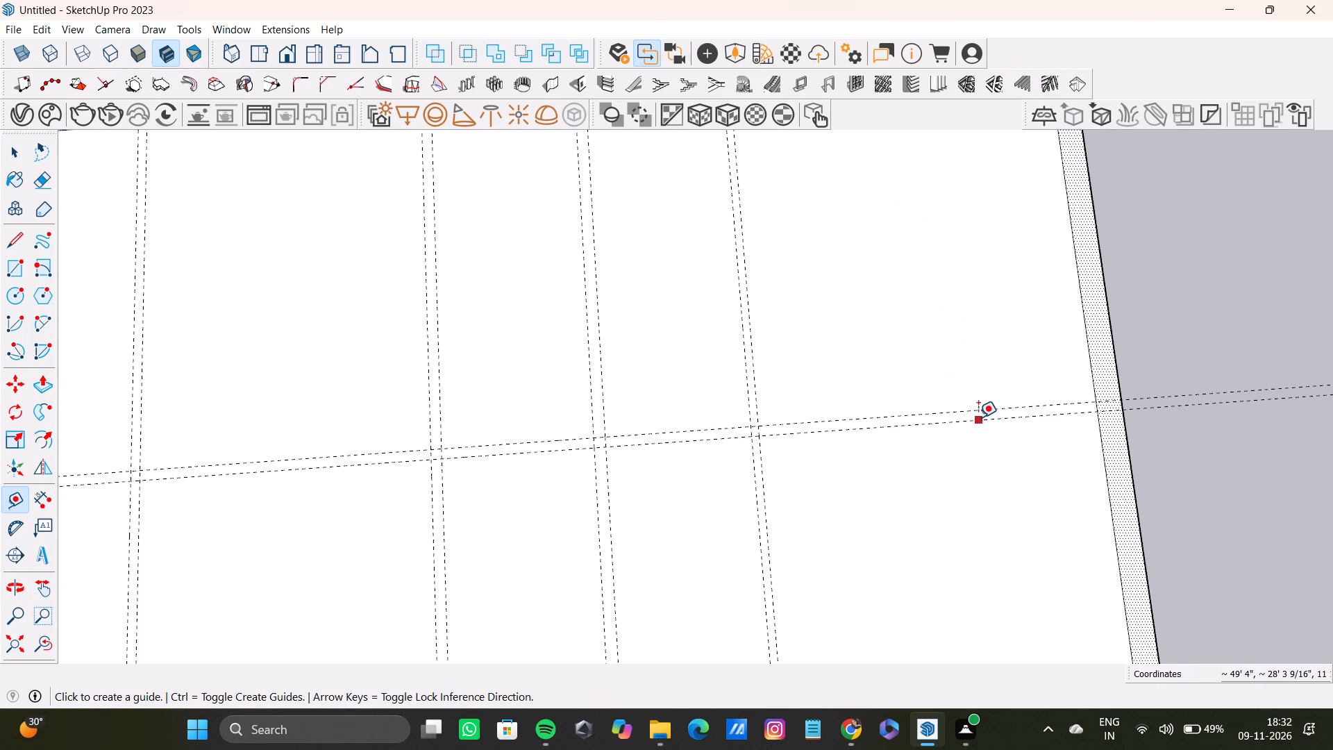
click(978, 417)
scroll(1033, 458, down, 4)
shift+middle_drag(1033, 460, 1030, 294)
scroll(1031, 440, down, 1)
shift+middle_drag(1031, 440, 1029, 399)
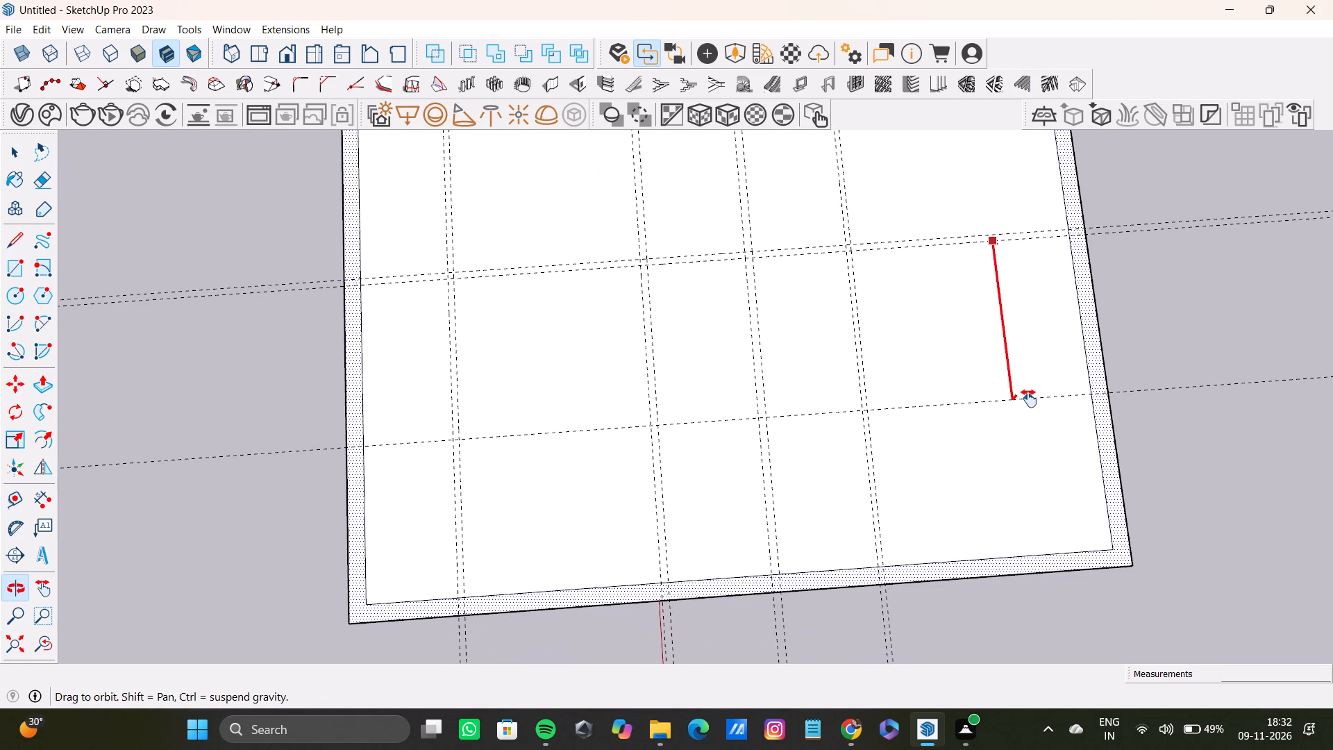
shift+middle_drag(1029, 399, 1034, 391)
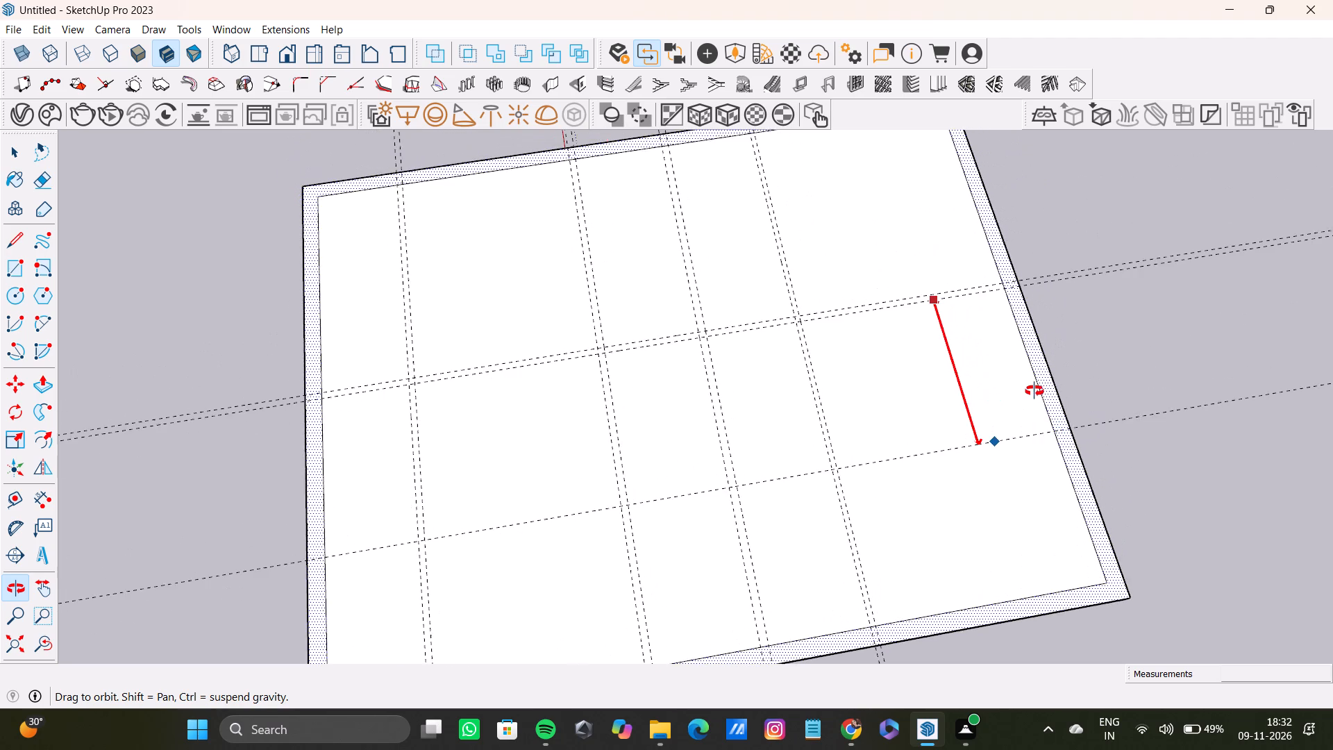
shift+middle_drag(1034, 391, 1034, 389)
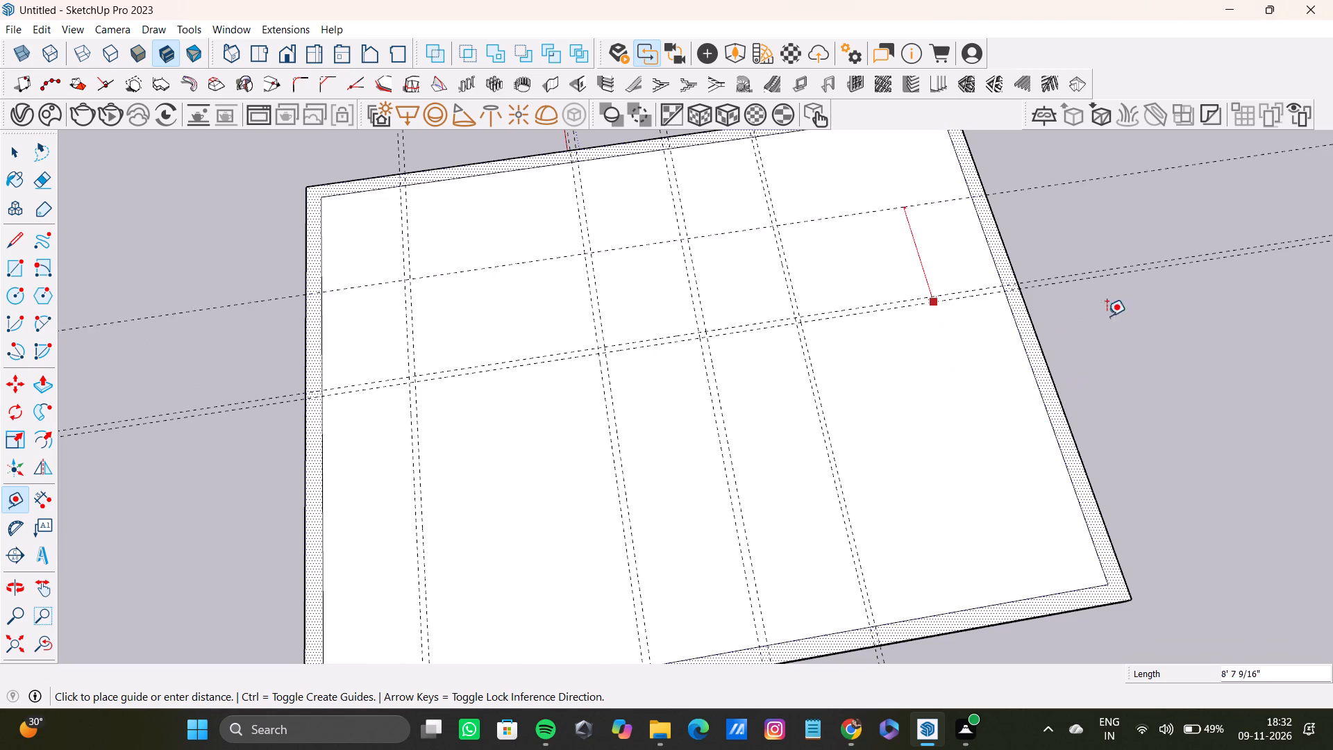
scroll(912, 472, down, 3)
shift+middle_drag(912, 475, 927, 421)
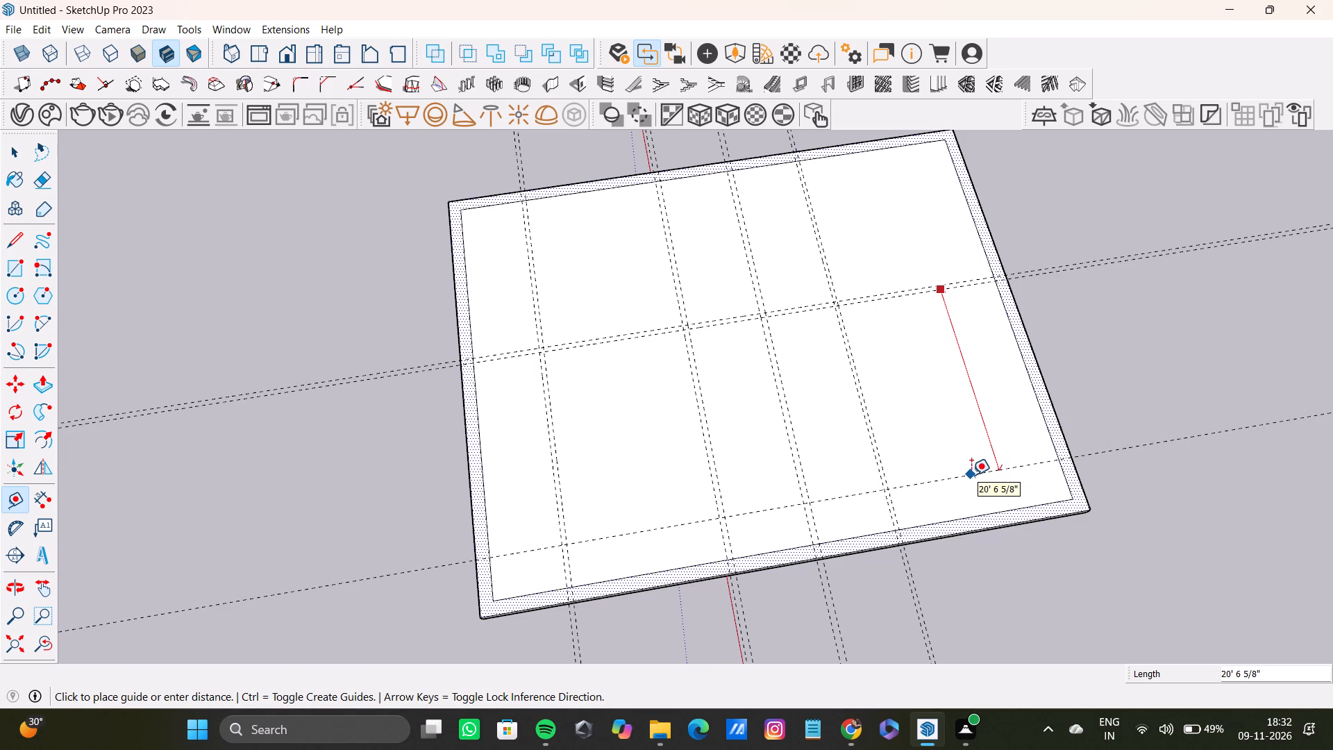
click(994, 352)
click(964, 351)
key(space)
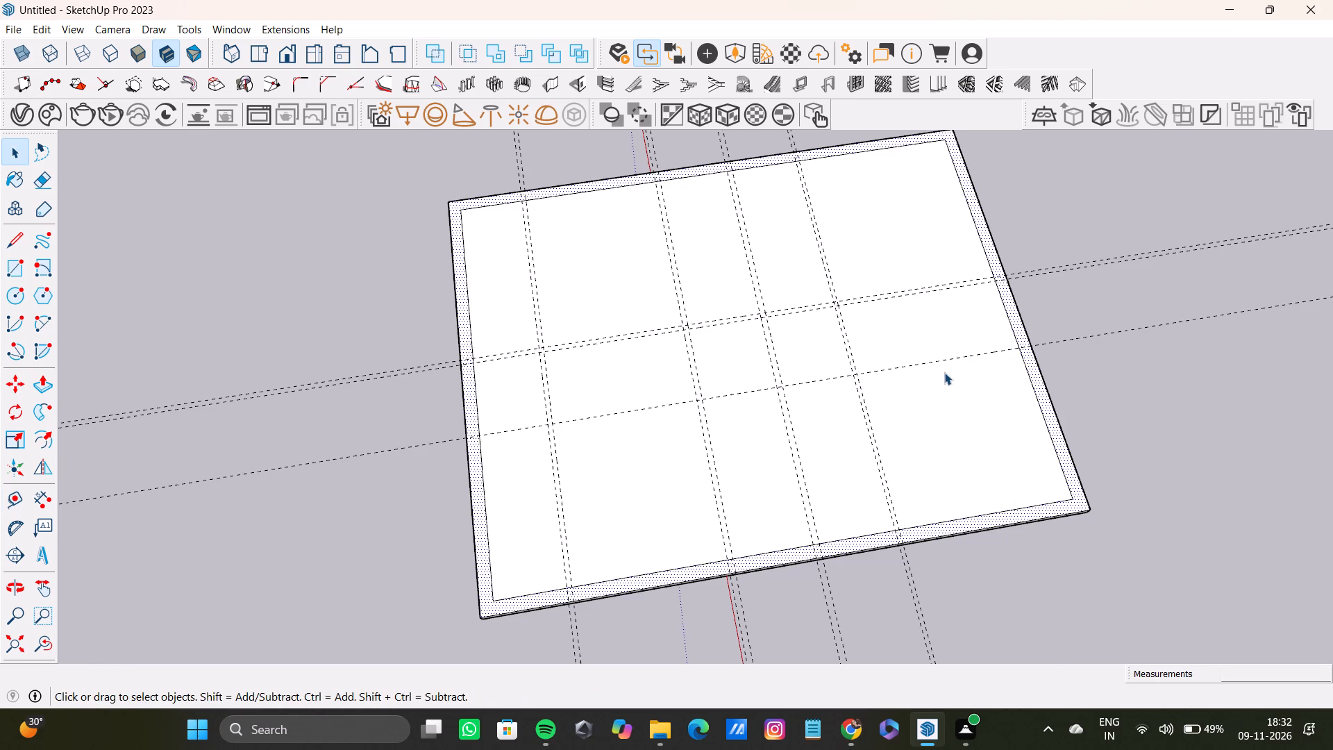
Place a companion guide about 6 1/2" beyond the newest green-axis guide to mark a wall thickness.
key(t)
scroll(938, 369, up, 6)
click(939, 355)
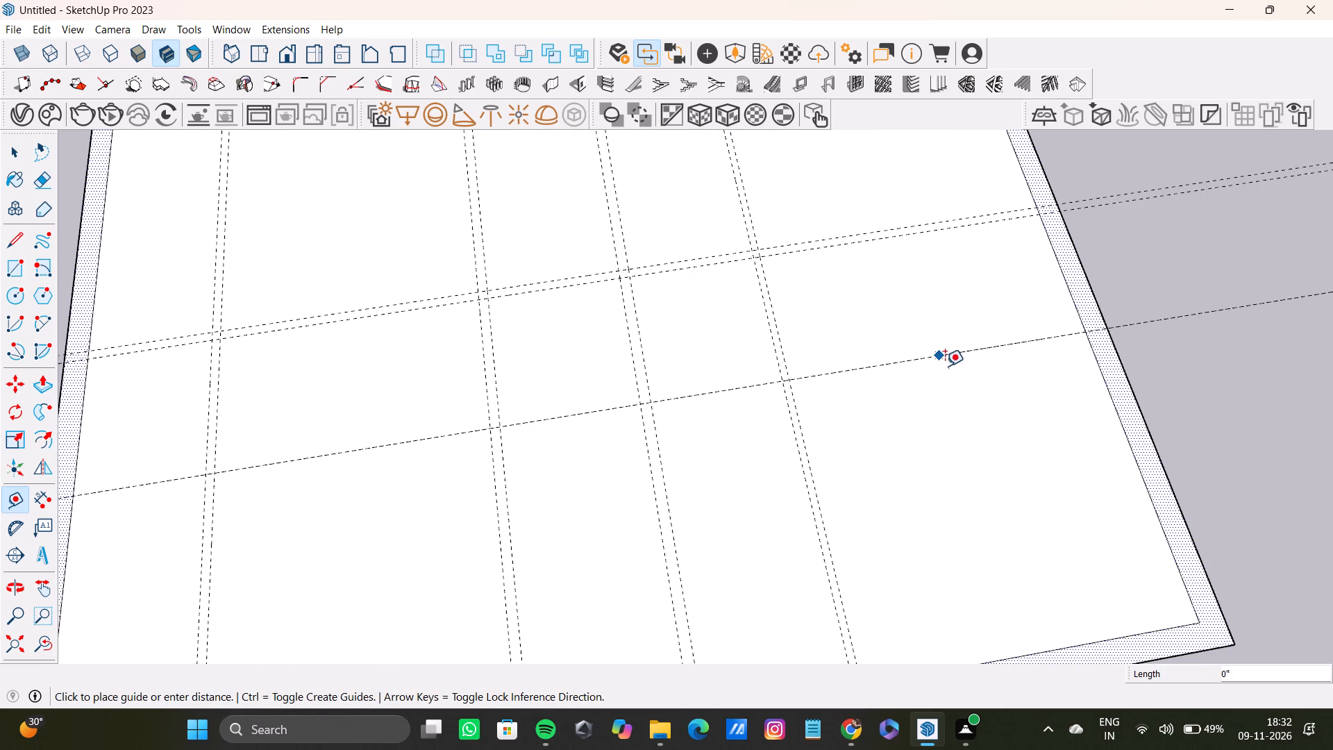
scroll(941, 372, up, 6)
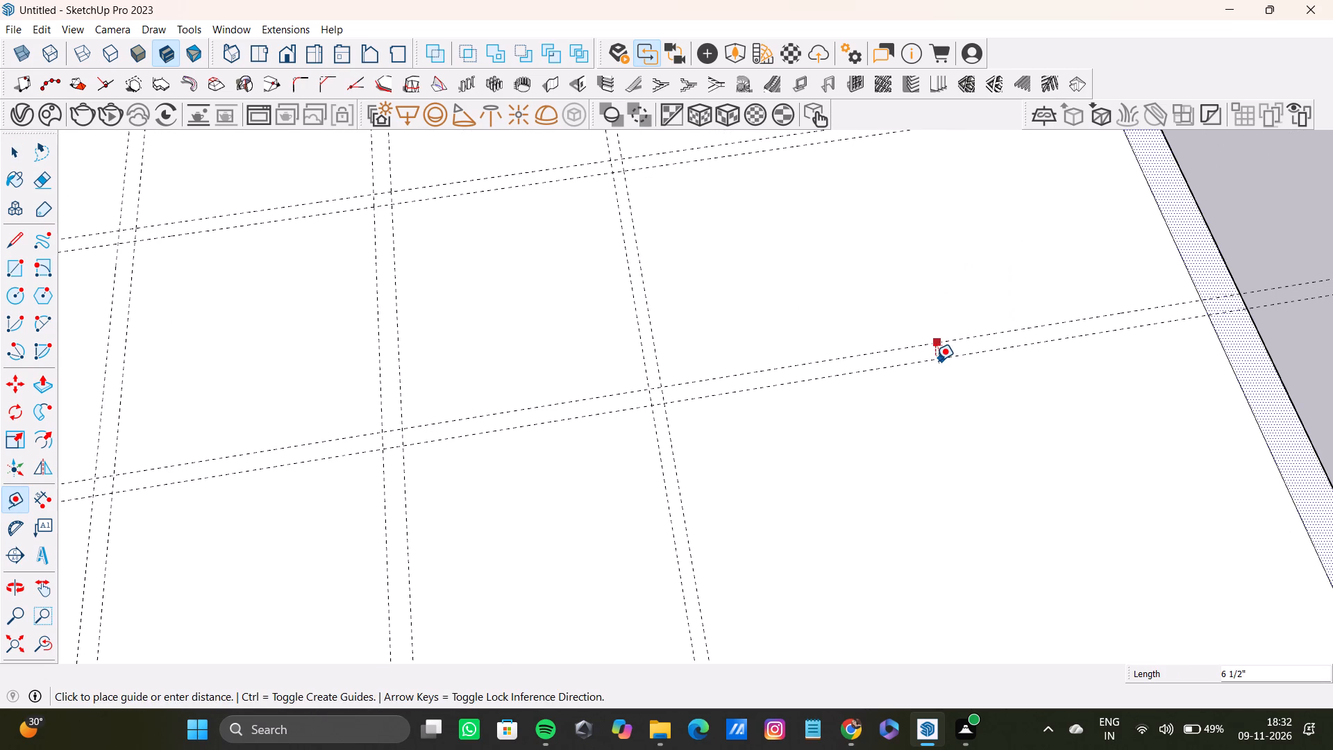
click(935, 360)
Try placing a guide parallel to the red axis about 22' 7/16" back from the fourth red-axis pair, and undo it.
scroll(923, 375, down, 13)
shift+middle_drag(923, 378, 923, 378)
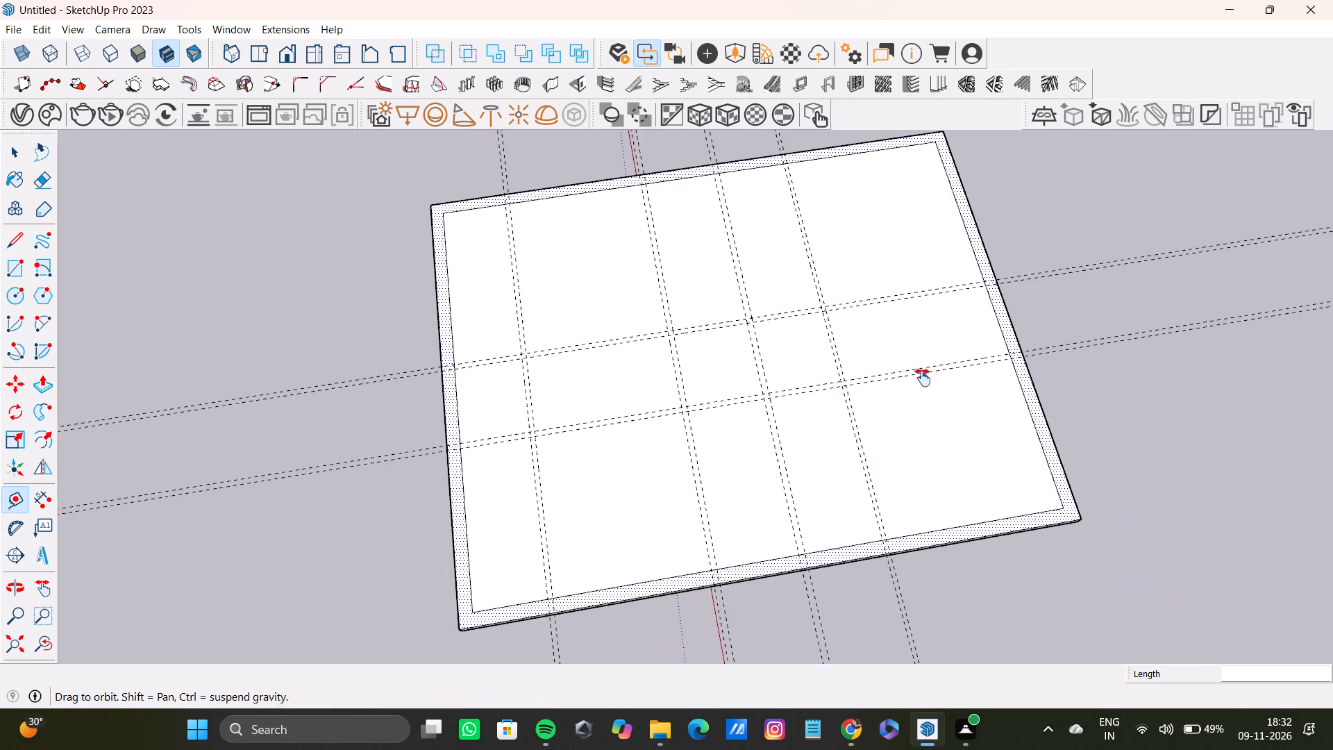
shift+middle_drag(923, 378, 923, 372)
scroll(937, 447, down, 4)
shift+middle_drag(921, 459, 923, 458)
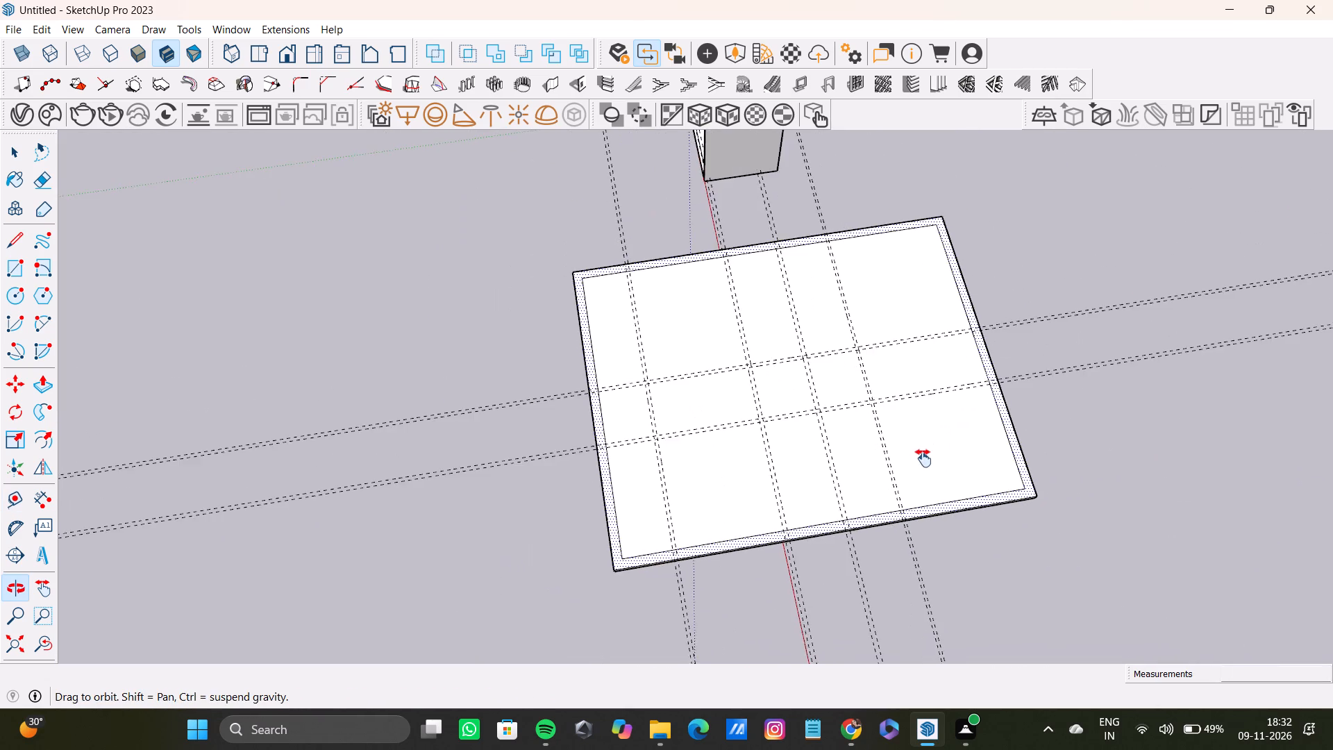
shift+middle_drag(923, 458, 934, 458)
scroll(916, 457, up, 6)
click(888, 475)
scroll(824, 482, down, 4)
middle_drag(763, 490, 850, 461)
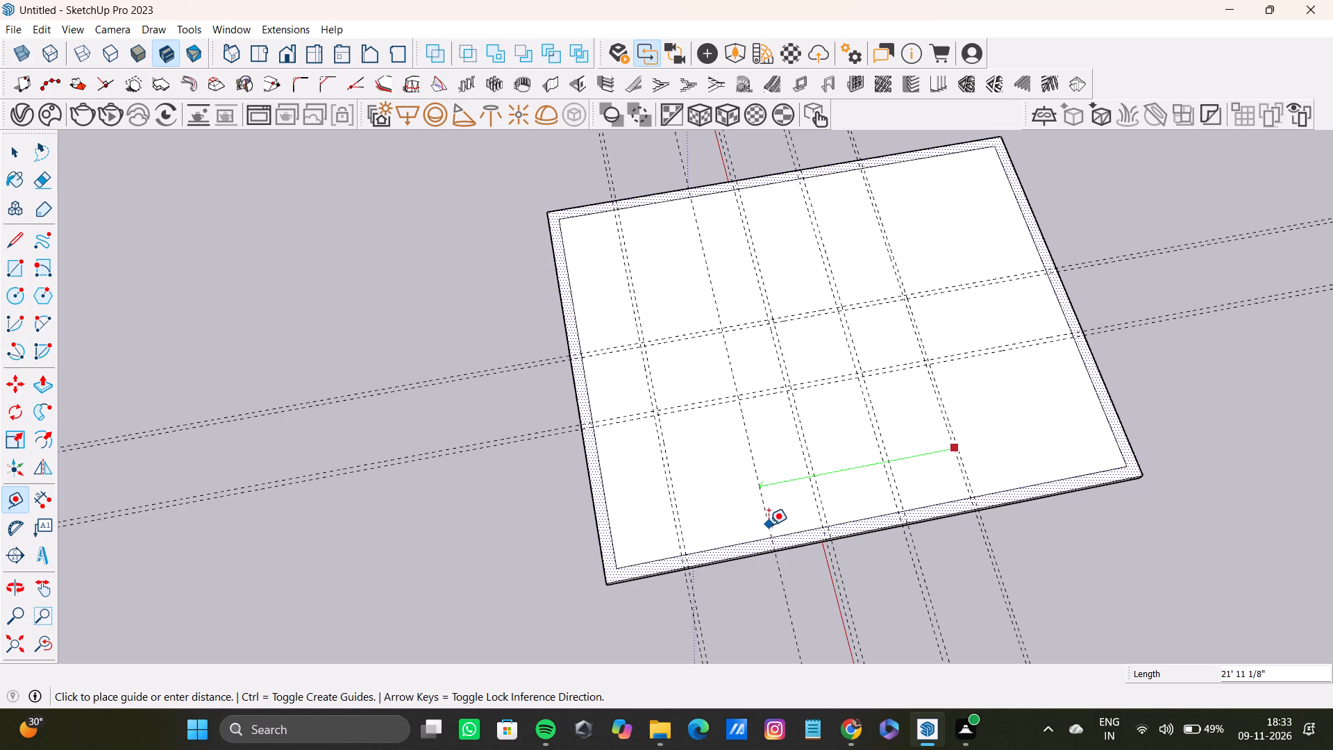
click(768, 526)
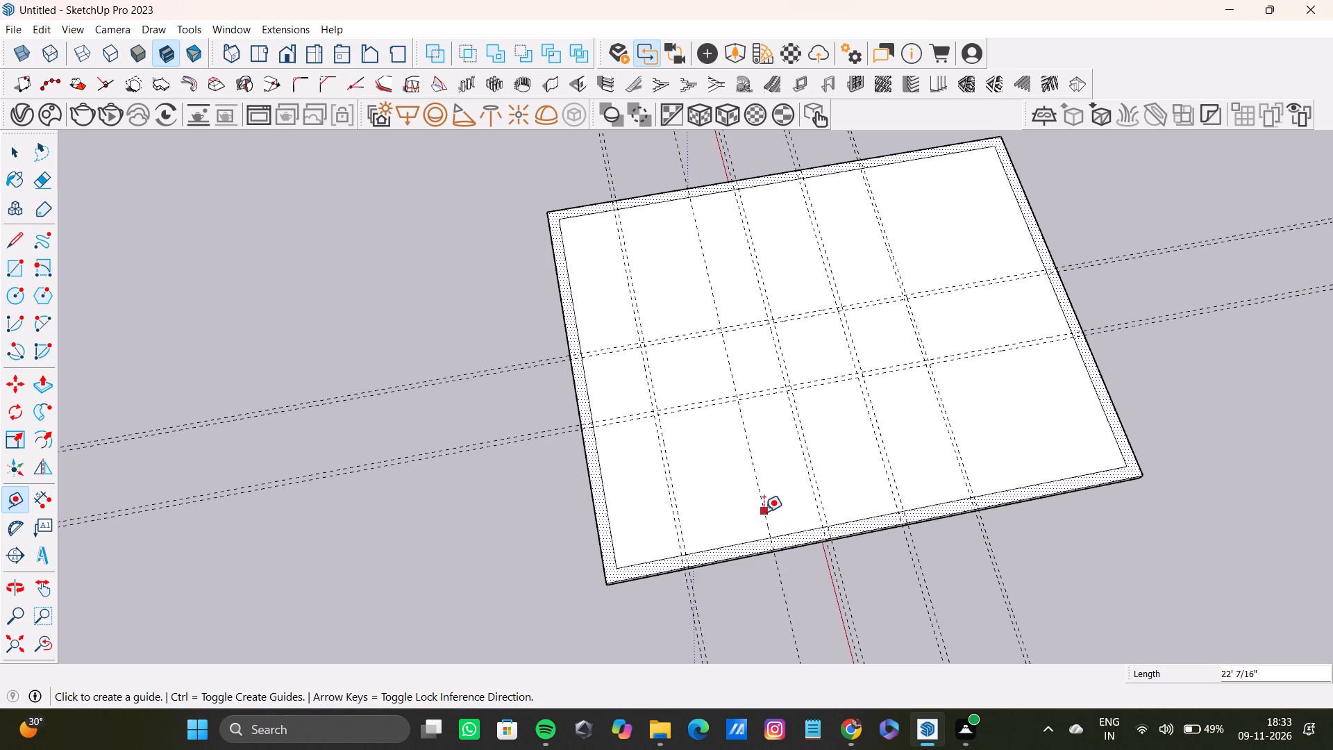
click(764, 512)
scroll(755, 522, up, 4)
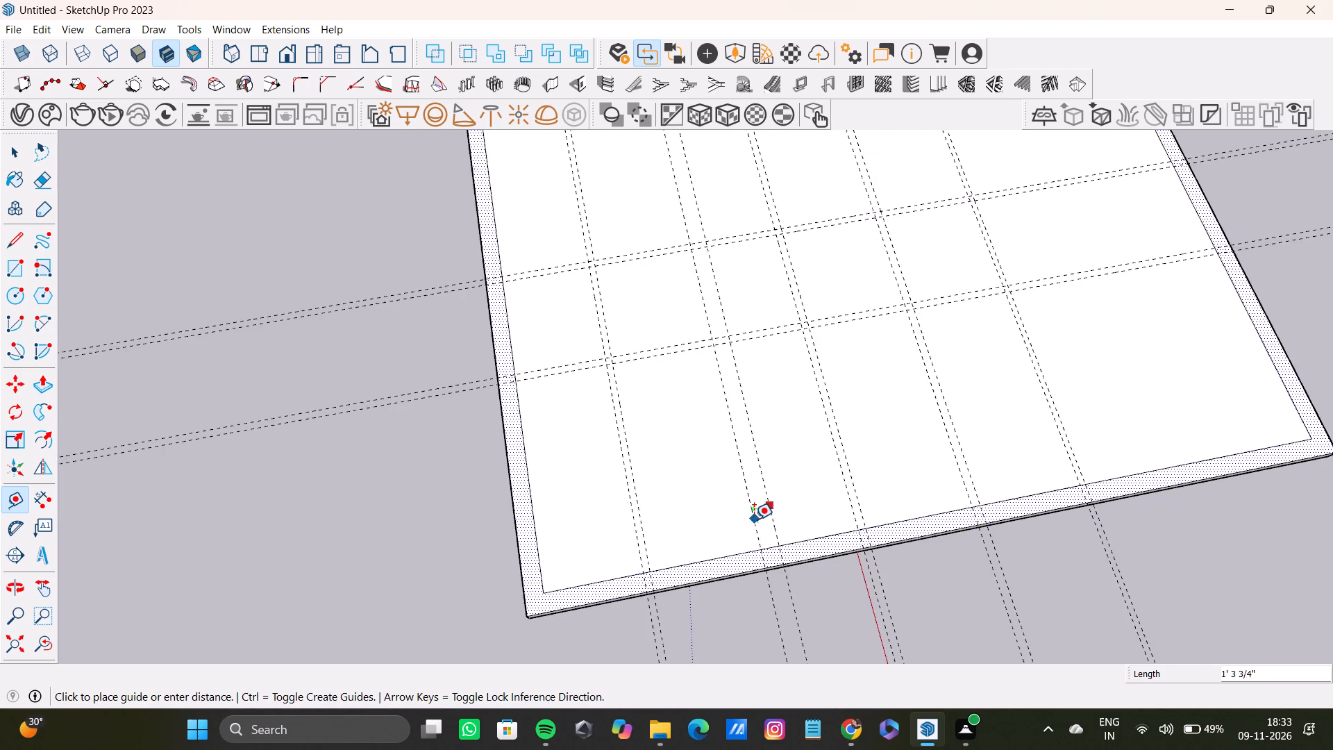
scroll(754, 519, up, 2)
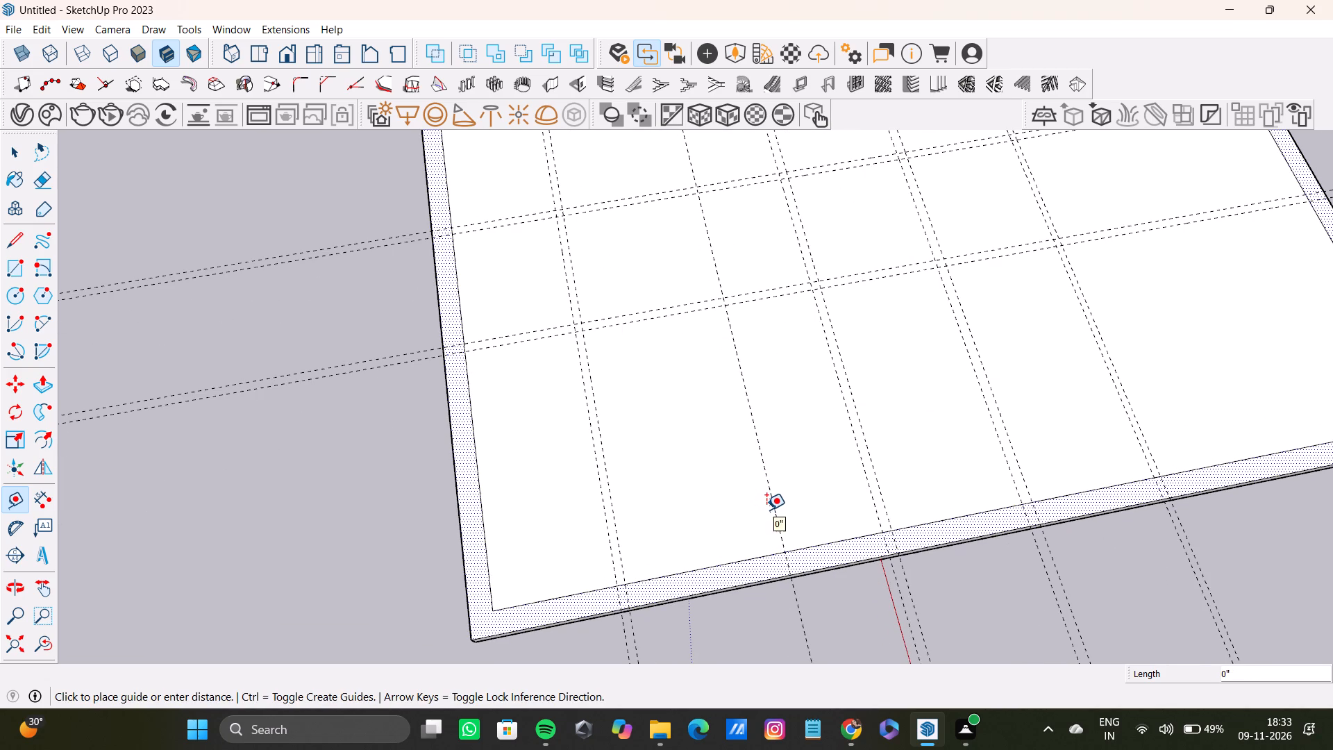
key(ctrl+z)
Place a red-axis guide about 12' 7 13/16" inward from the perimeter wall's inner edge, between the first and second red-axis pairs.
scroll(766, 508, down, 5)
shift+middle_drag(765, 507, 754, 531)
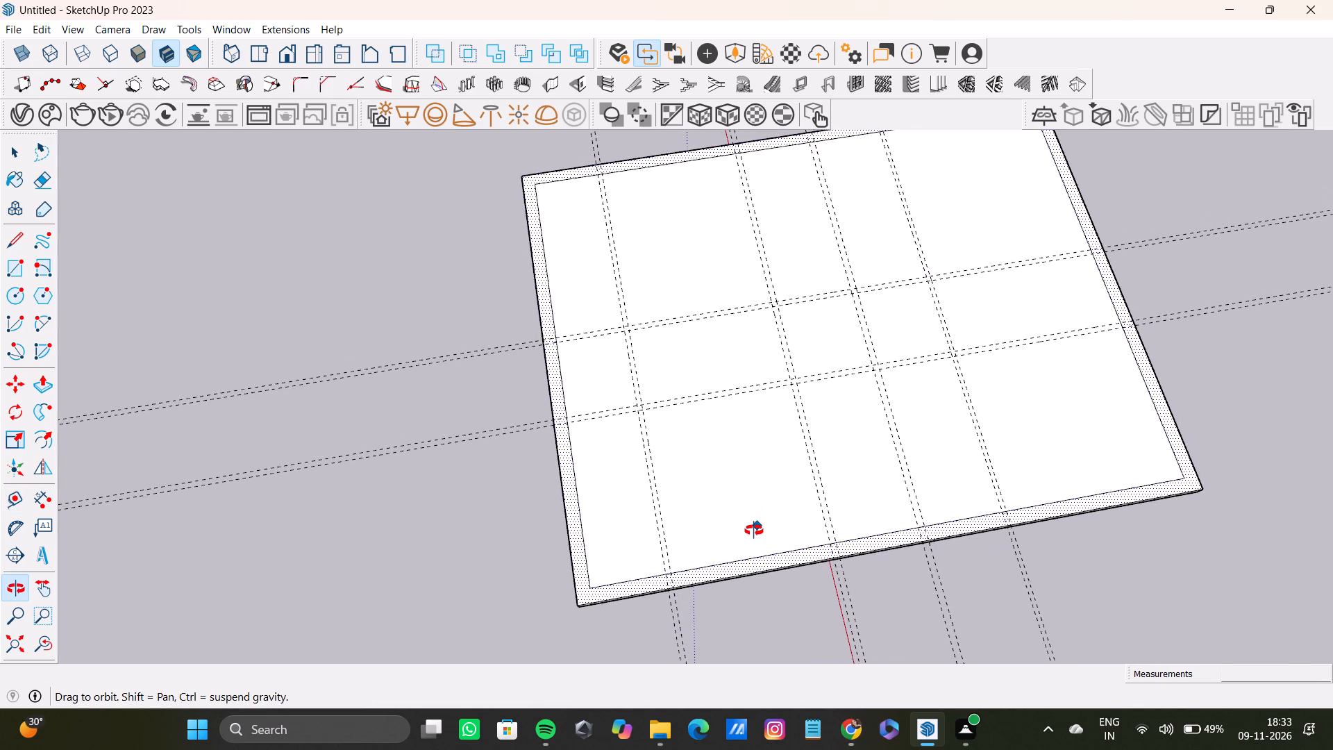
shift+middle_drag(754, 531, 749, 533)
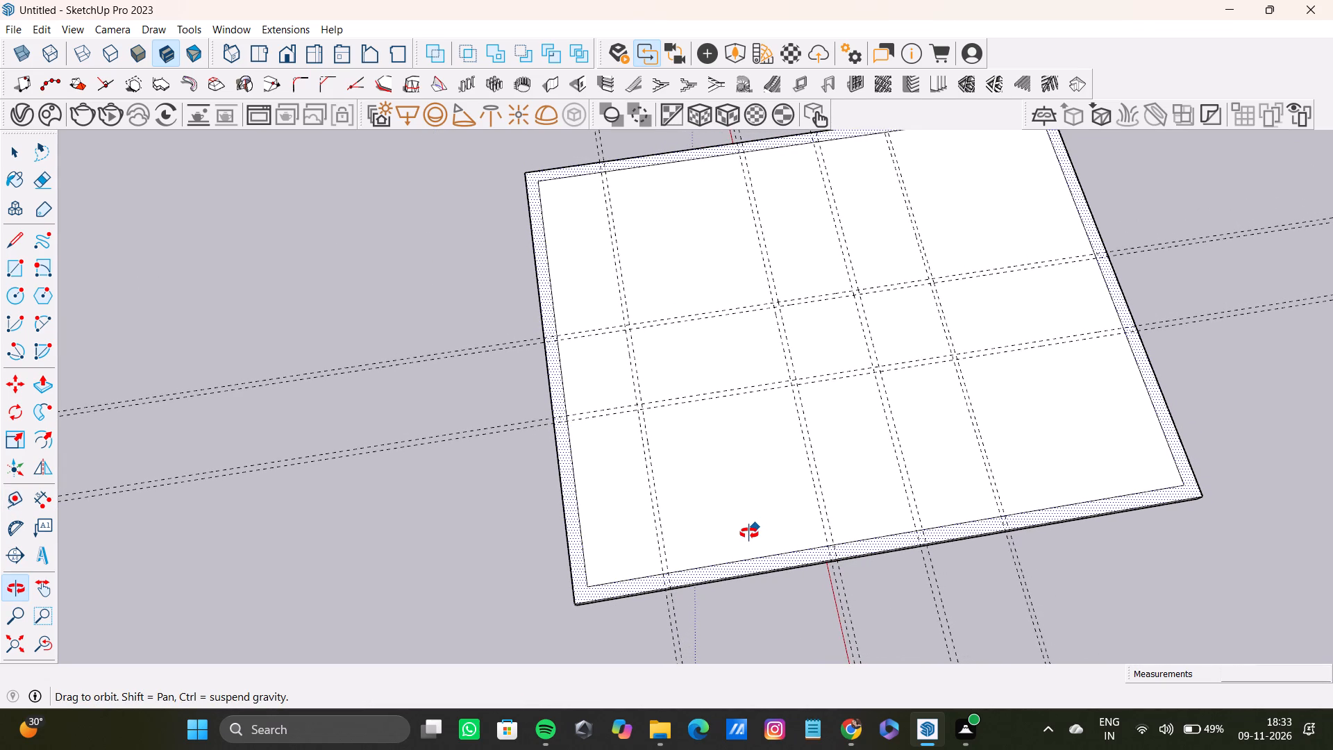
shift+middle_drag(749, 533, 744, 534)
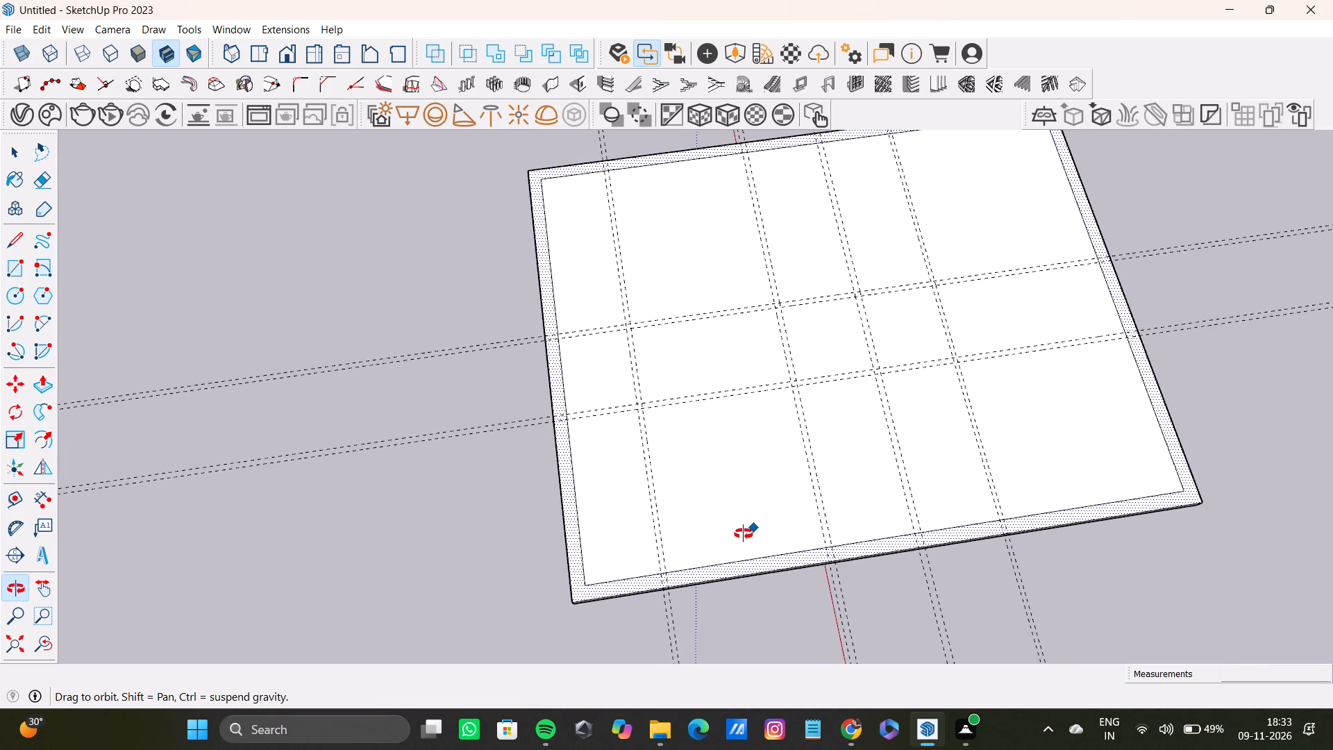
shift+middle_drag(744, 534, 741, 534)
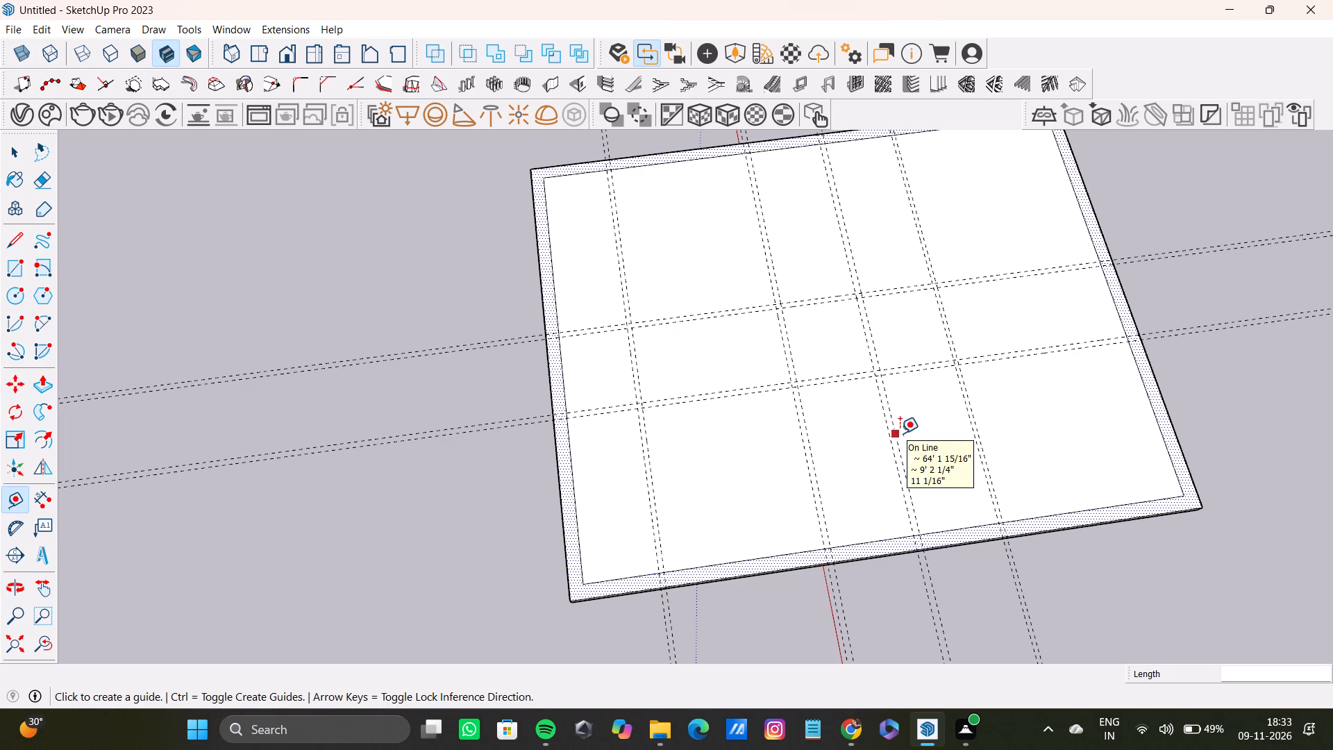
key(t)
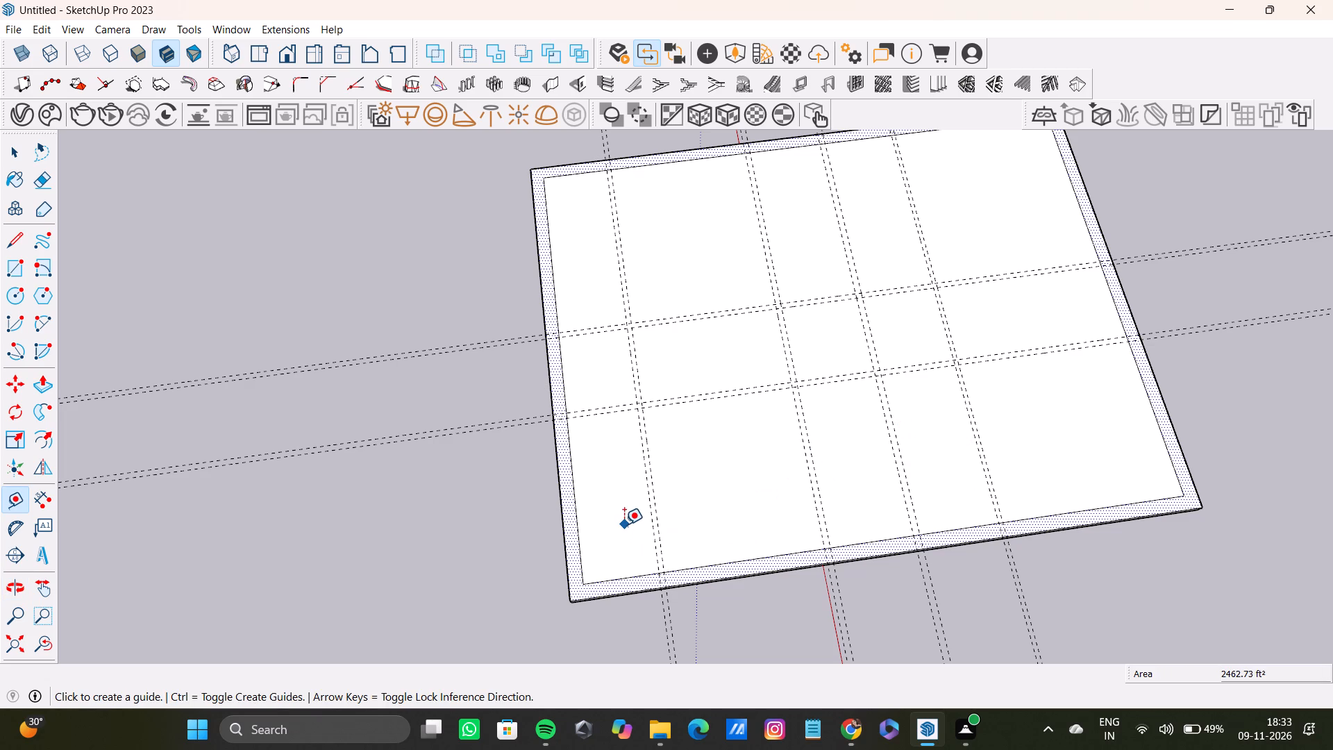
click(575, 520)
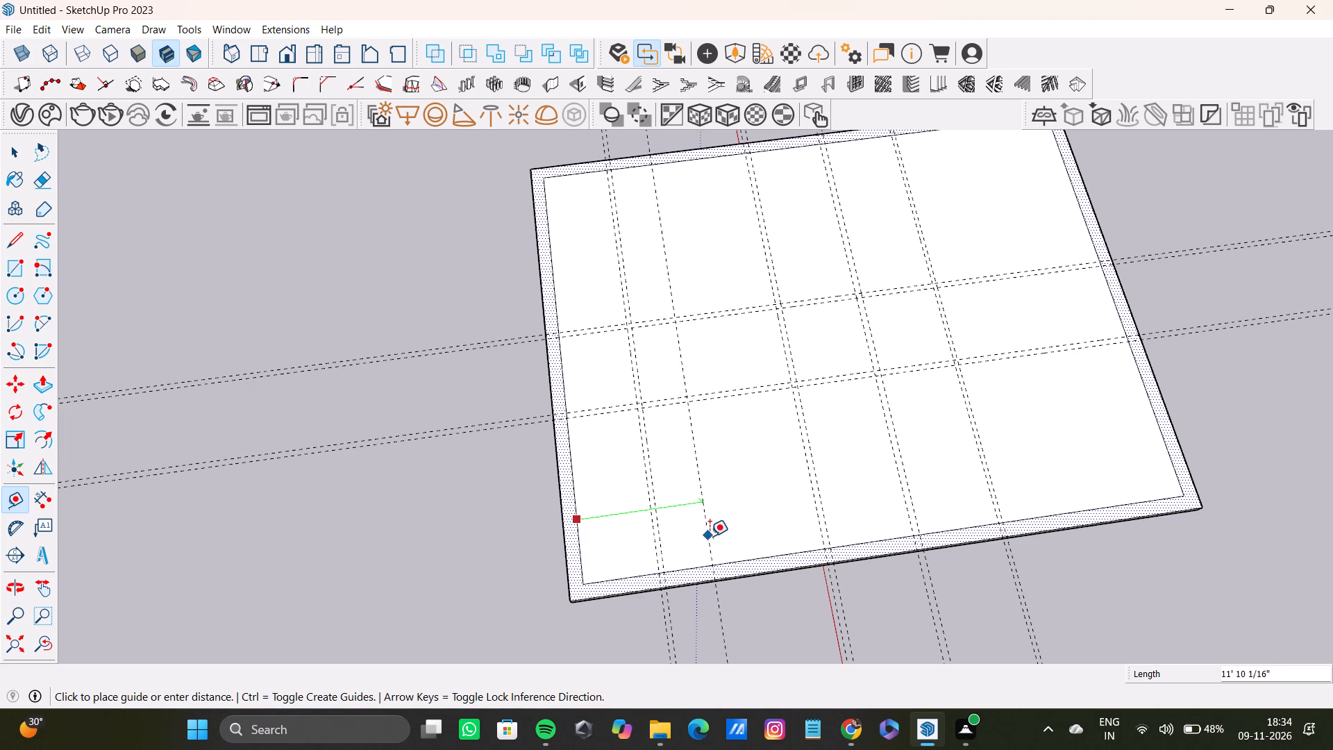
click(719, 540)
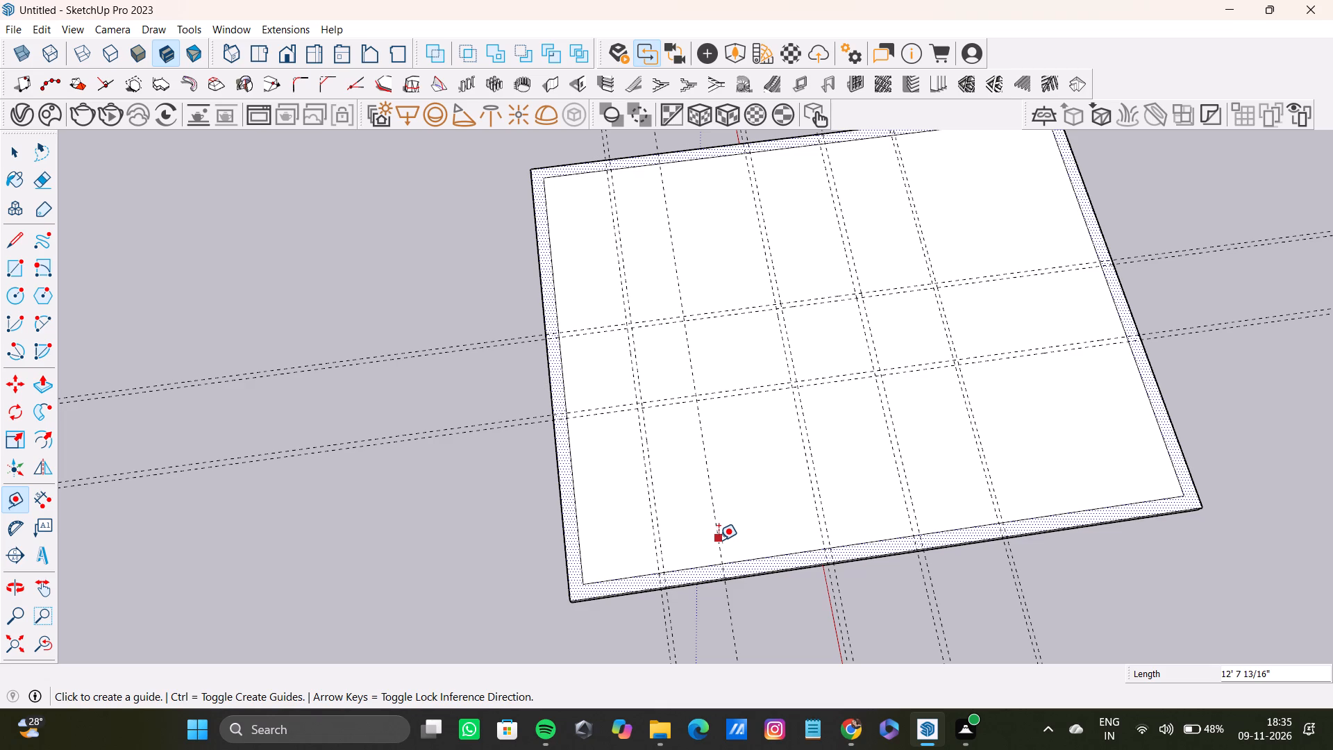
Place a companion guide about 7 7/16" further inward from the newest red-axis guide to mark a wall thickness.
scroll(720, 541, up, 18)
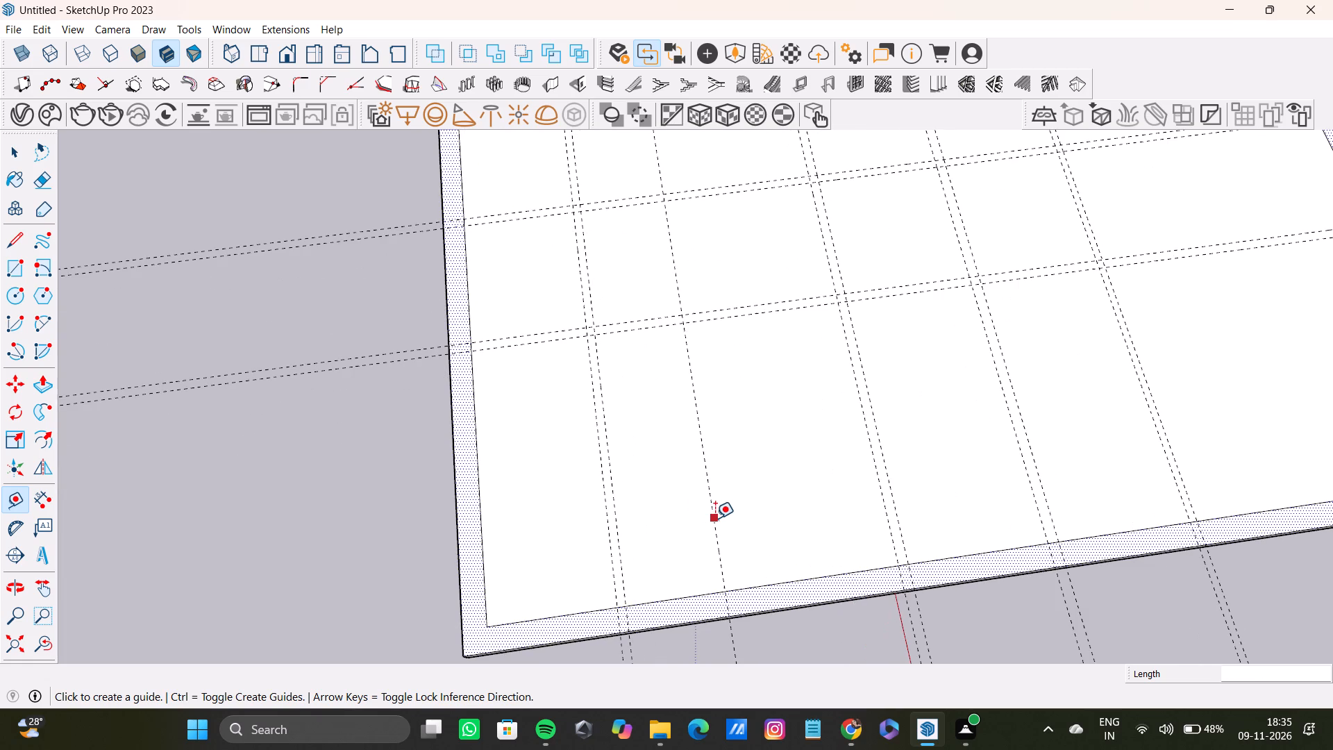
drag(715, 519, 723, 519)
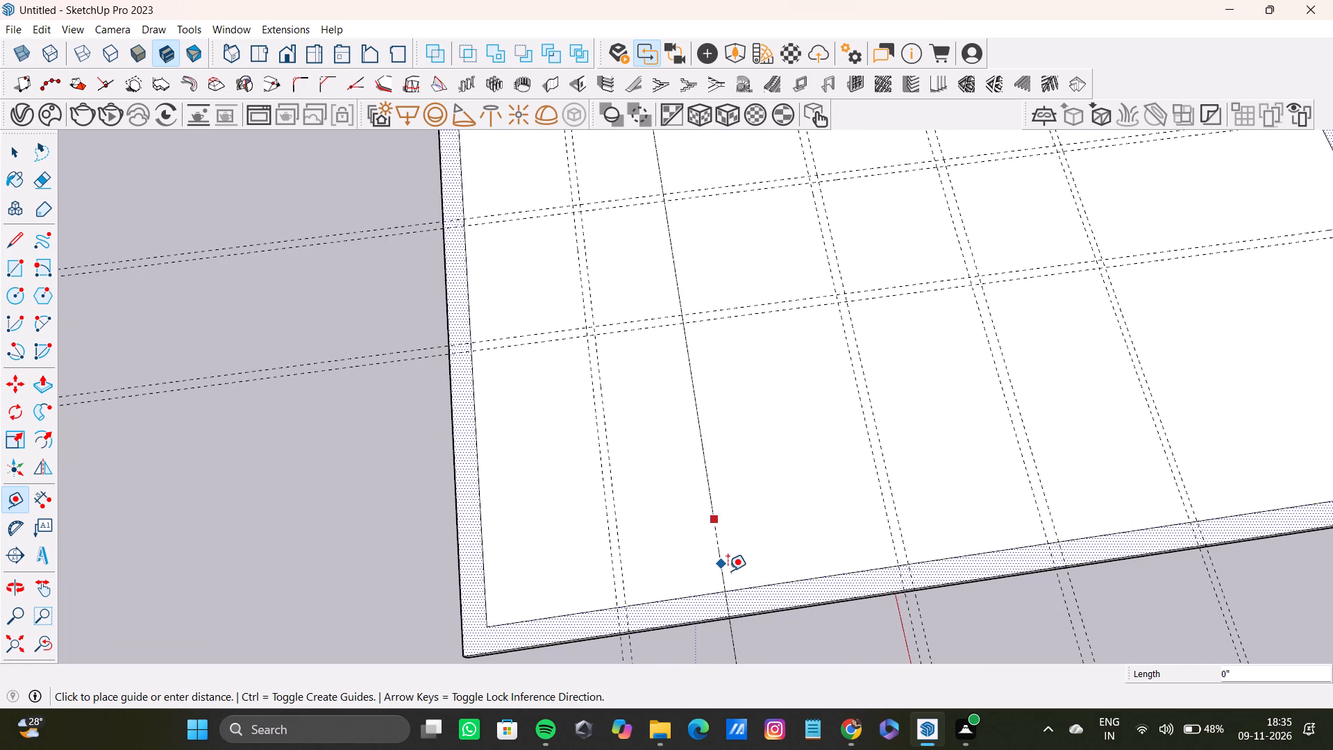
click(737, 590)
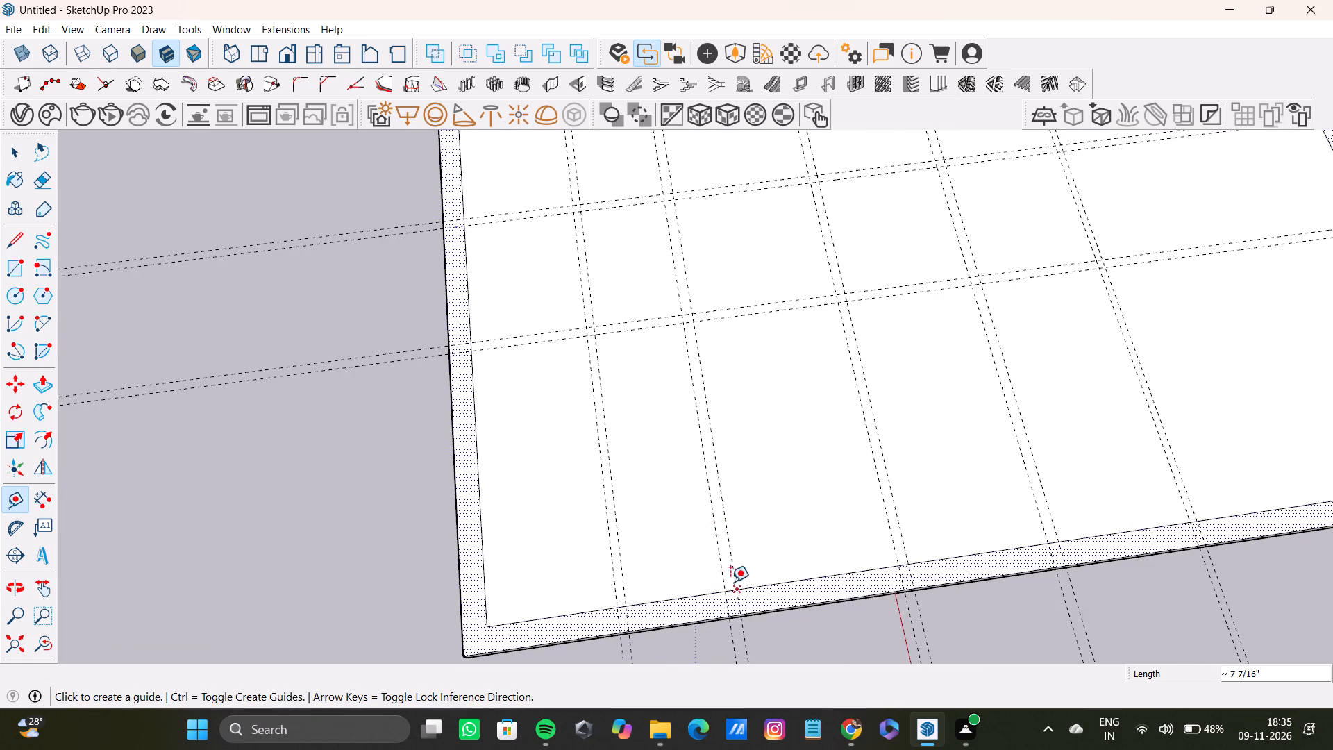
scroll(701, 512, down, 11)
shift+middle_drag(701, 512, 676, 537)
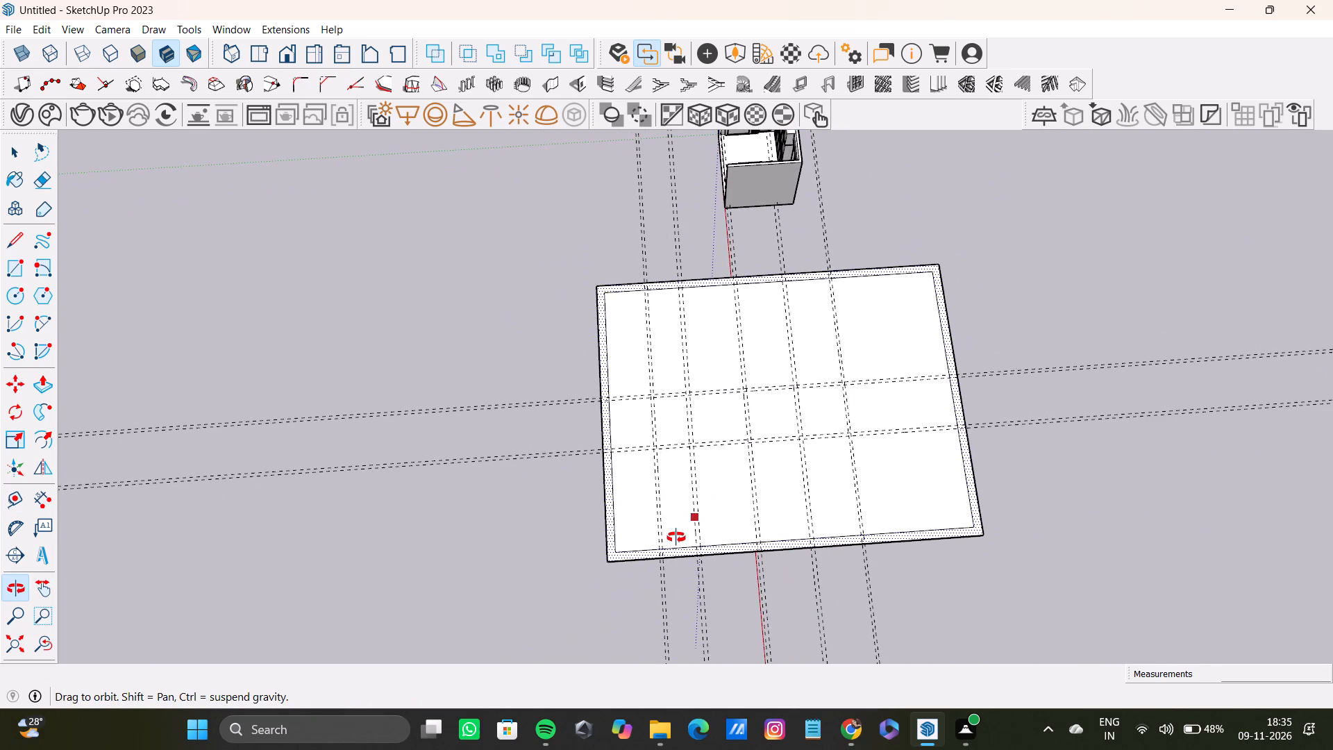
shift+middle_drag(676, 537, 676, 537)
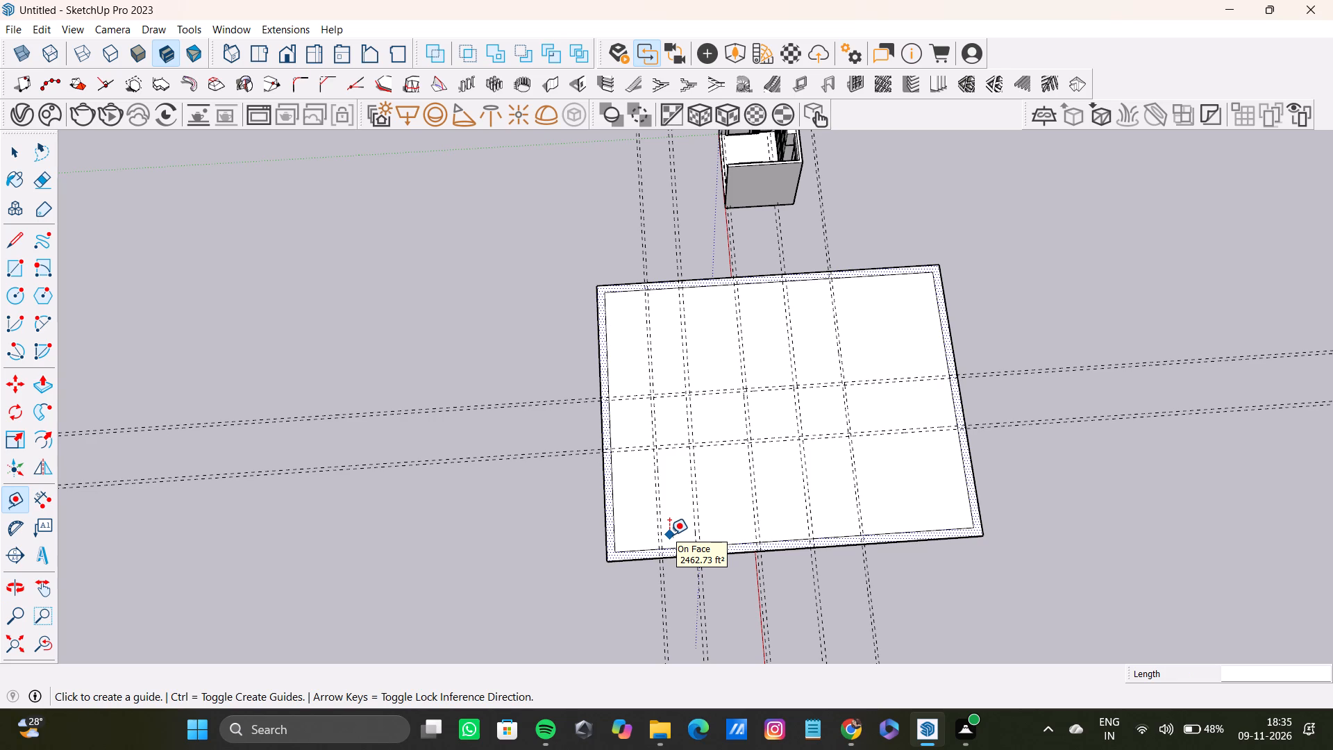
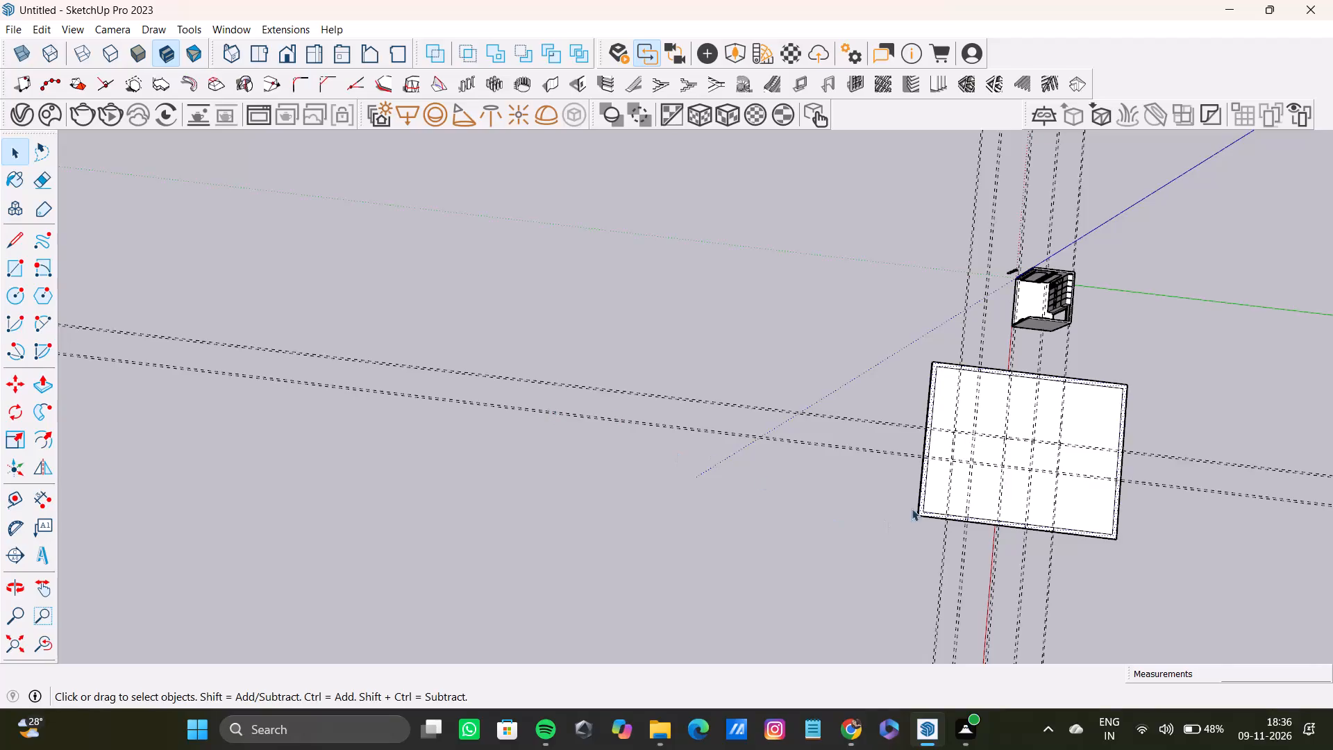
Draw a 6 1/2" by 6' 10 1/2" wall rectangle between the green-axis guides farther from the furnished room, from the perimeter wall to the first red-axis pair.
scroll(923, 500, up, 7)
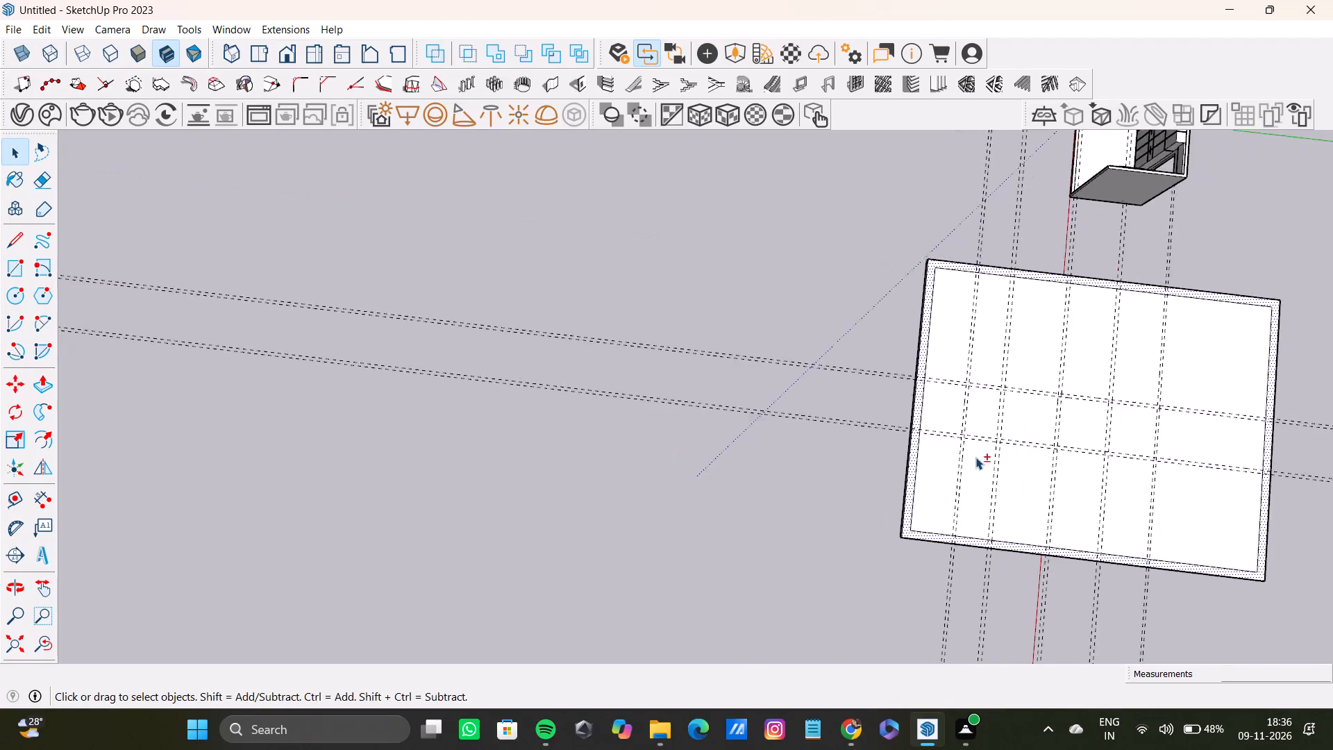
scroll(975, 457, up, 2)
shift+middle_drag(970, 435, 724, 466)
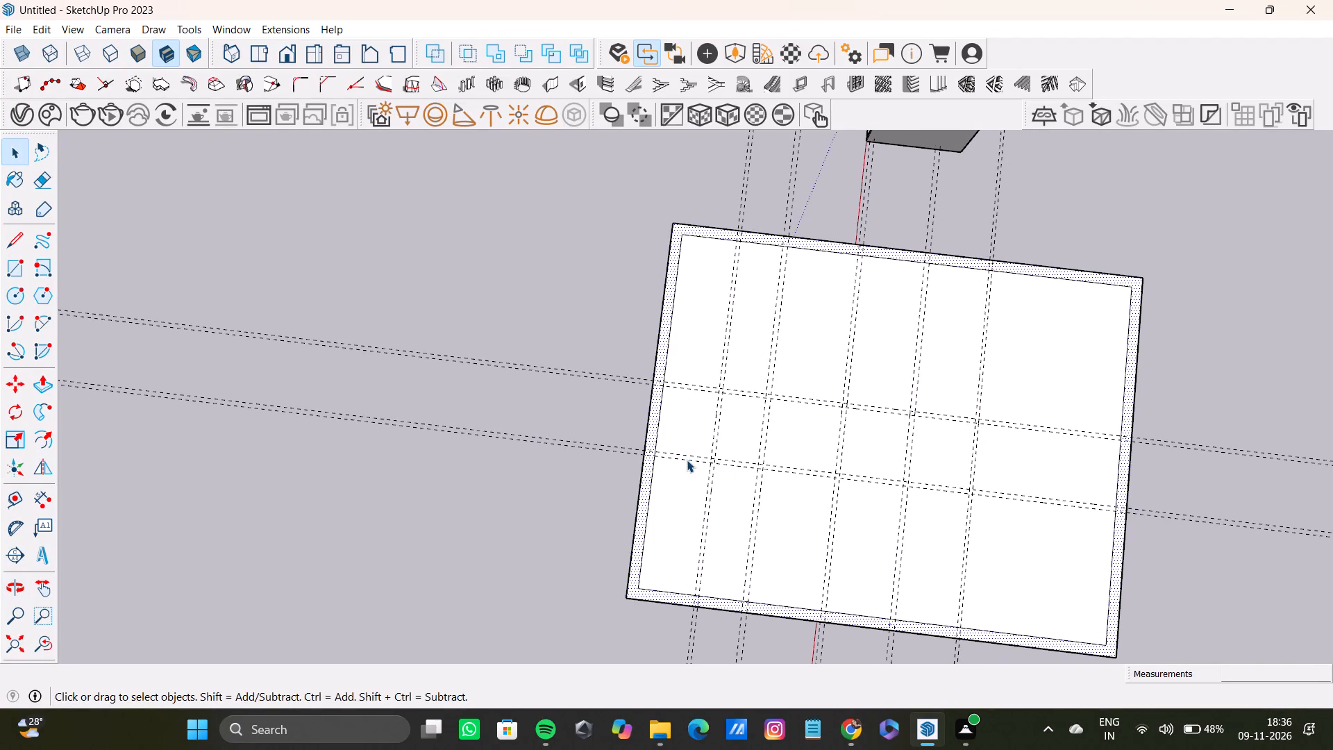
key(r)
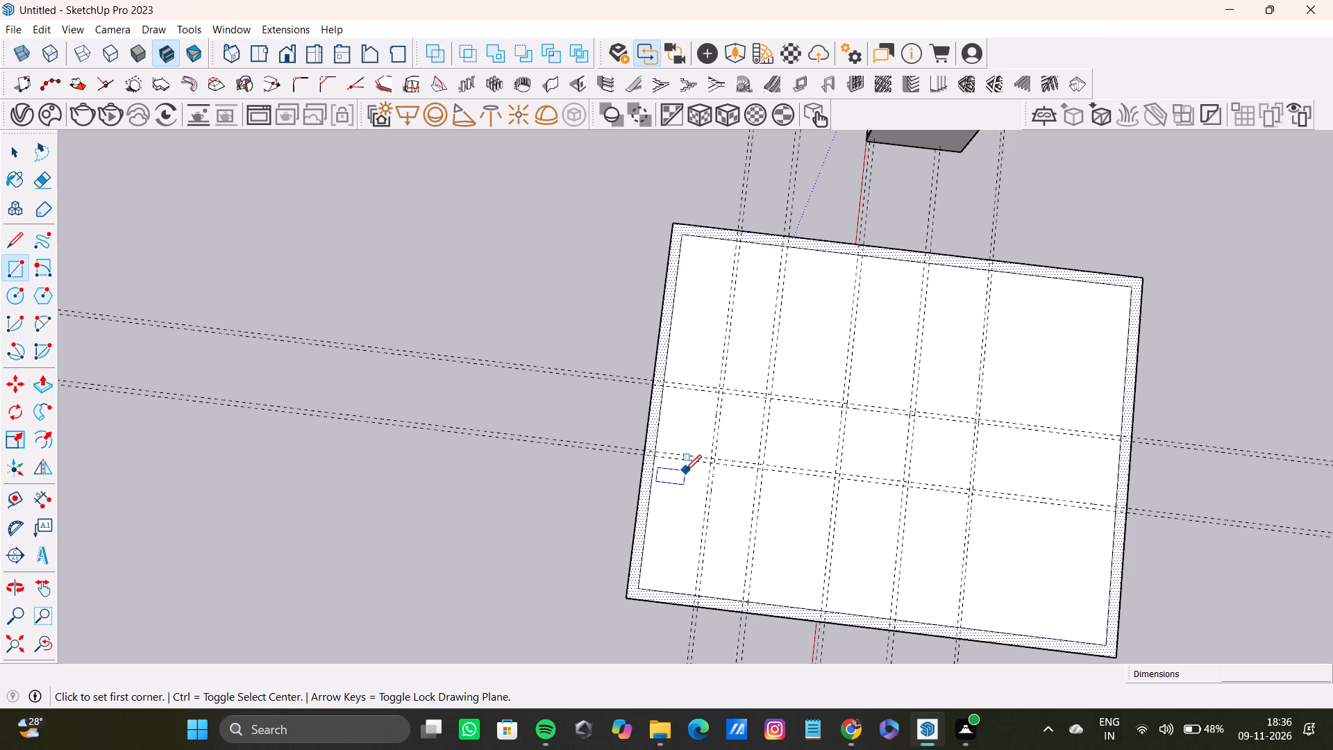
scroll(643, 397, up, 8)
shift+middle_drag(682, 391, 632, 392)
scroll(634, 484, up, 7)
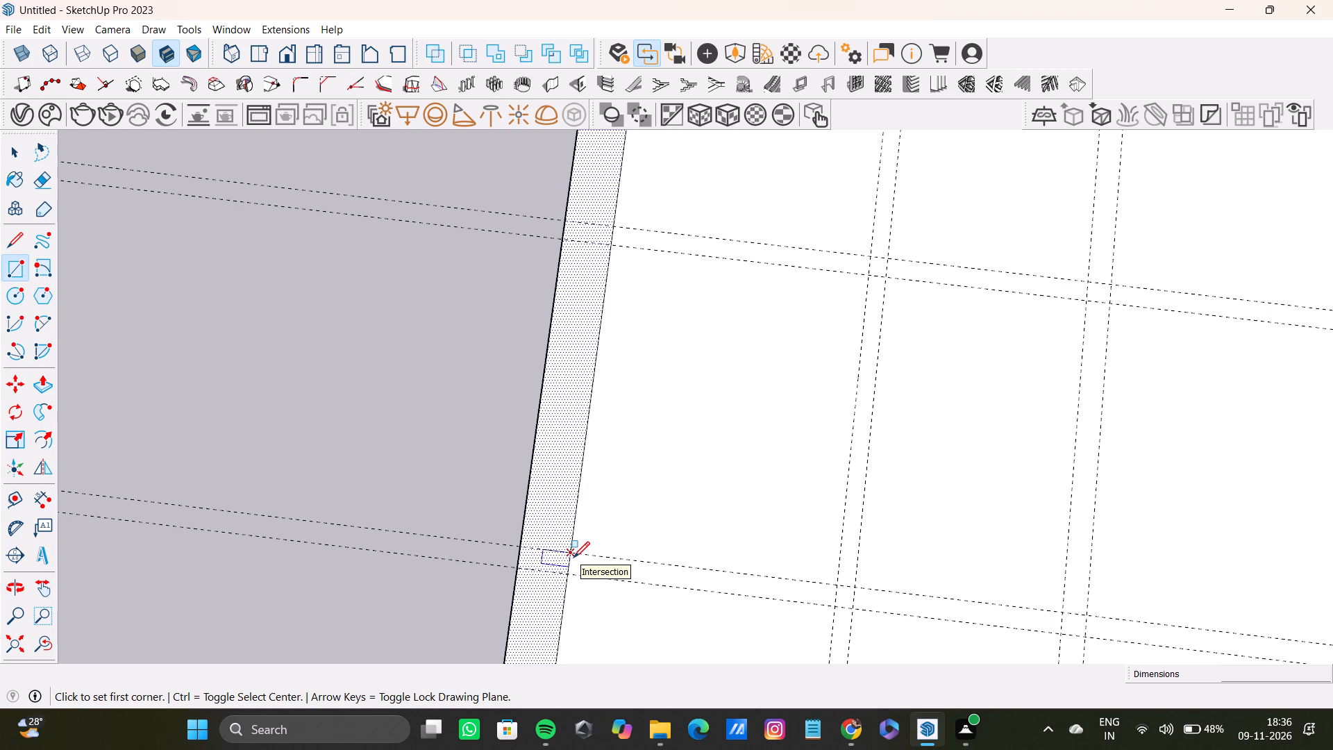
click(573, 558)
scroll(770, 584, down, 3)
shift+middle_drag(804, 594, 741, 565)
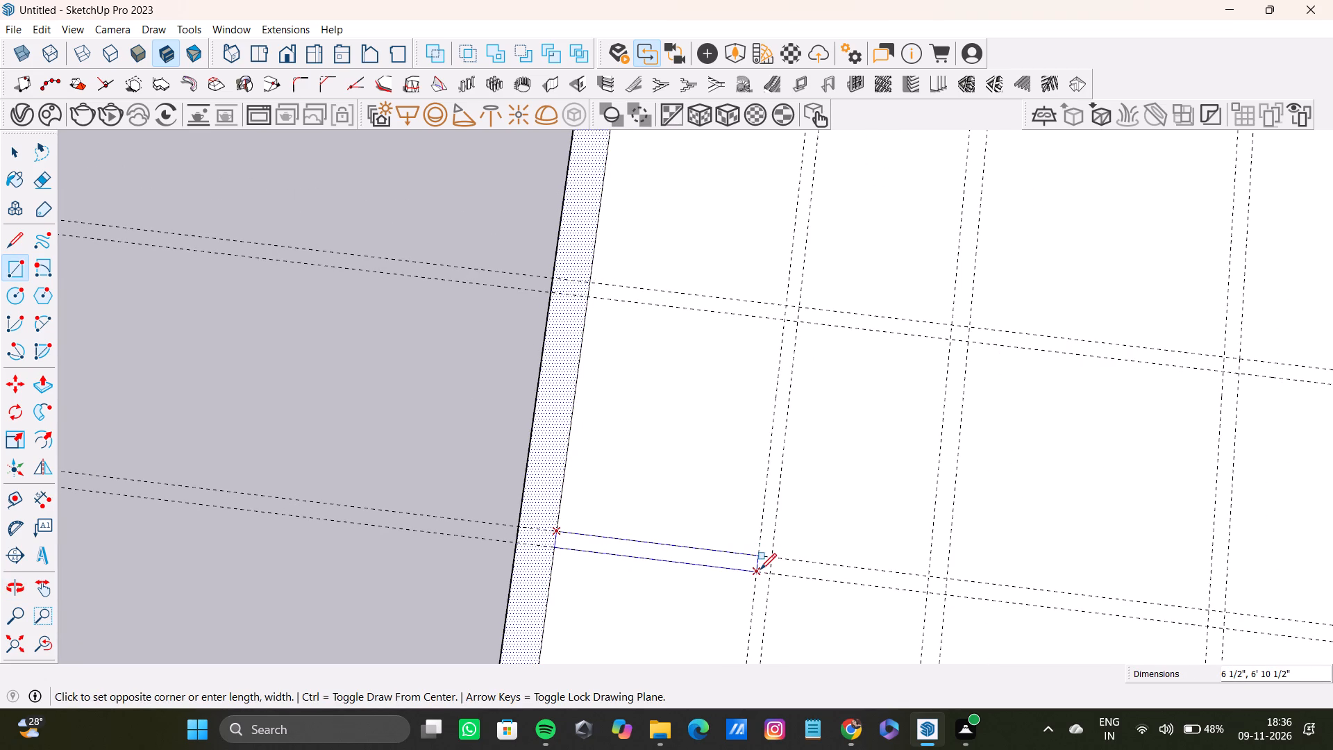
click(760, 569)
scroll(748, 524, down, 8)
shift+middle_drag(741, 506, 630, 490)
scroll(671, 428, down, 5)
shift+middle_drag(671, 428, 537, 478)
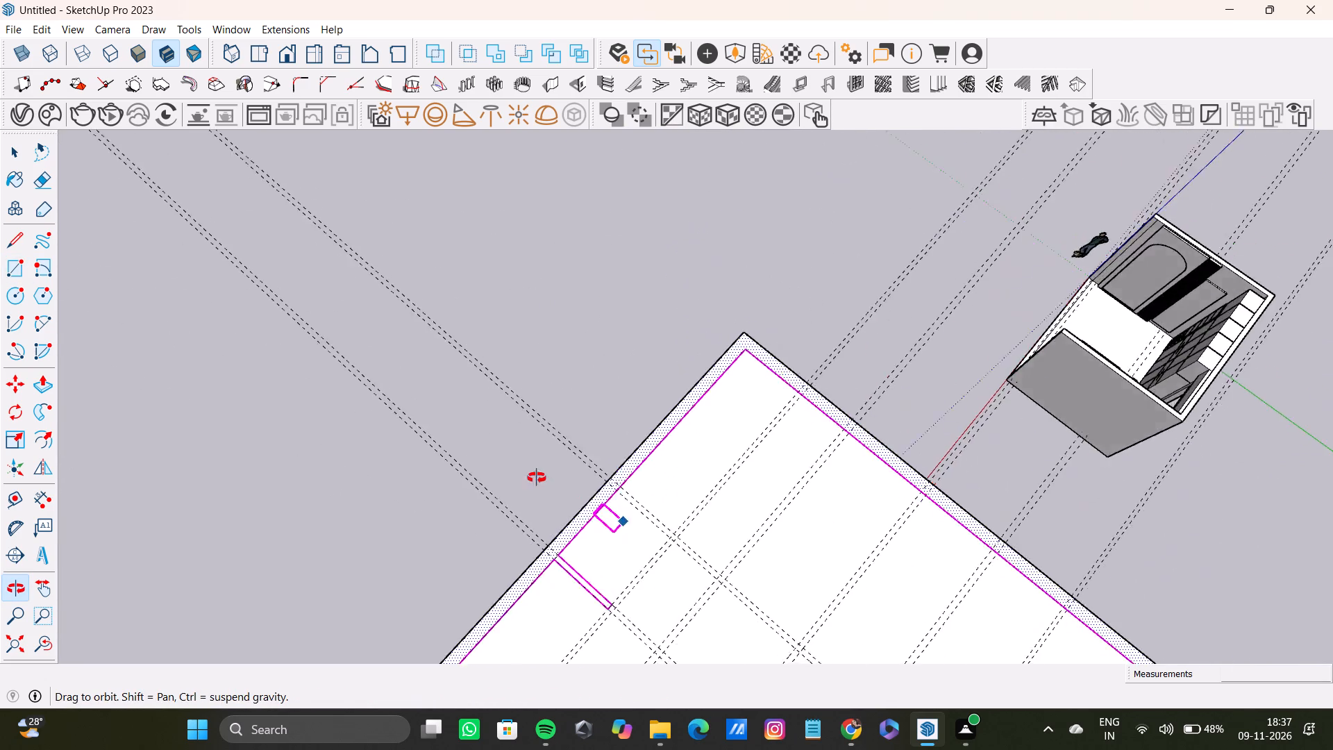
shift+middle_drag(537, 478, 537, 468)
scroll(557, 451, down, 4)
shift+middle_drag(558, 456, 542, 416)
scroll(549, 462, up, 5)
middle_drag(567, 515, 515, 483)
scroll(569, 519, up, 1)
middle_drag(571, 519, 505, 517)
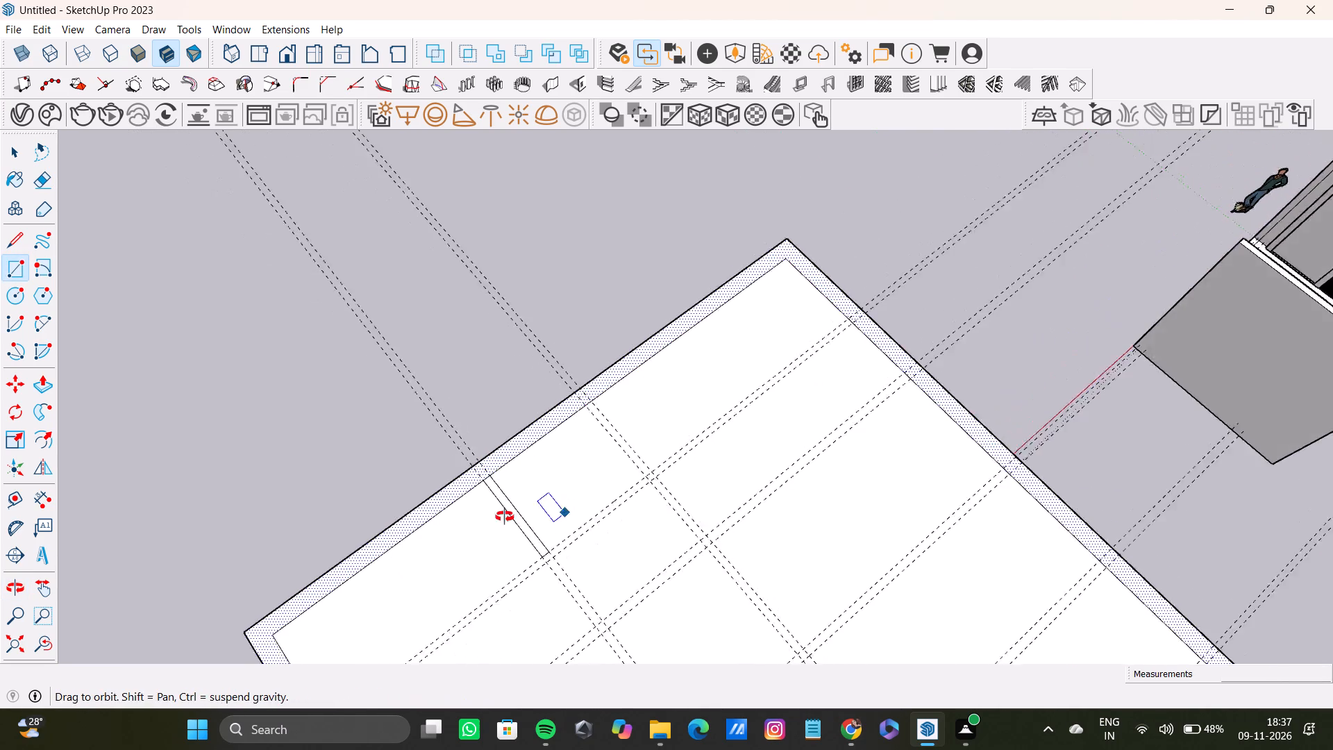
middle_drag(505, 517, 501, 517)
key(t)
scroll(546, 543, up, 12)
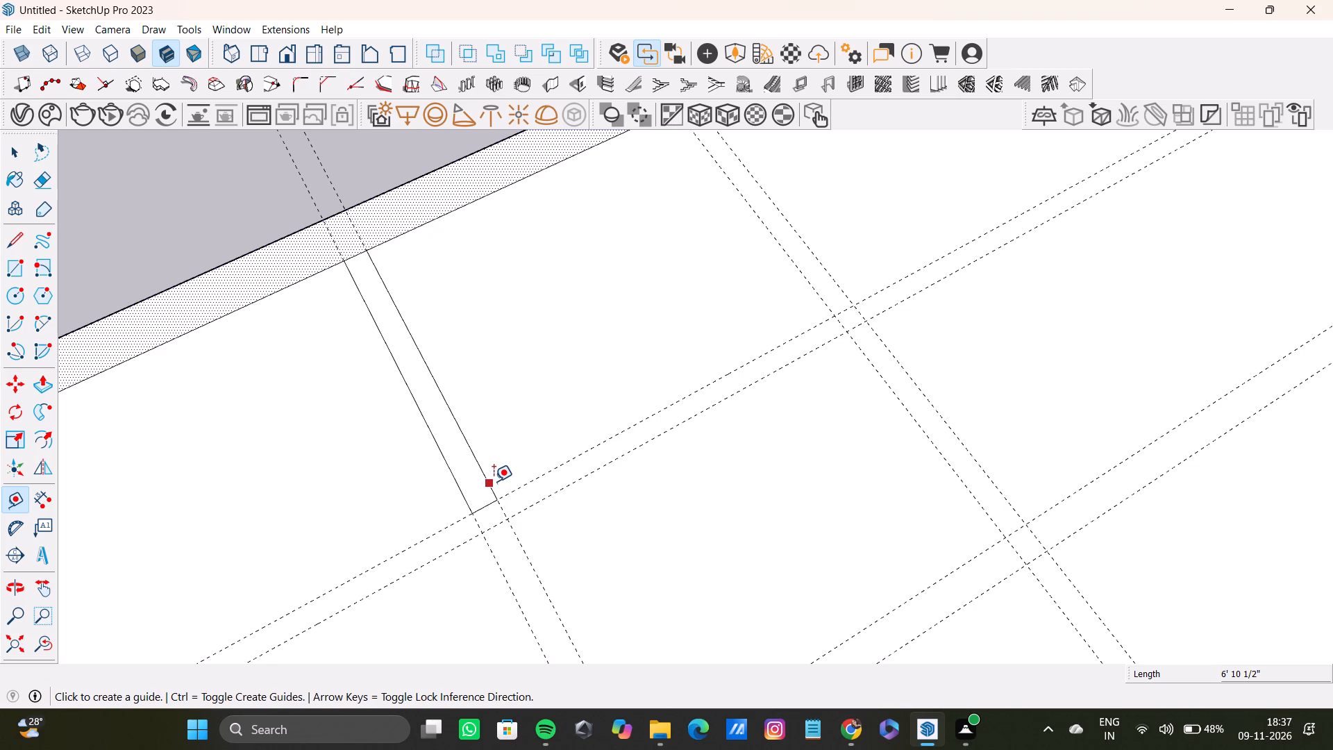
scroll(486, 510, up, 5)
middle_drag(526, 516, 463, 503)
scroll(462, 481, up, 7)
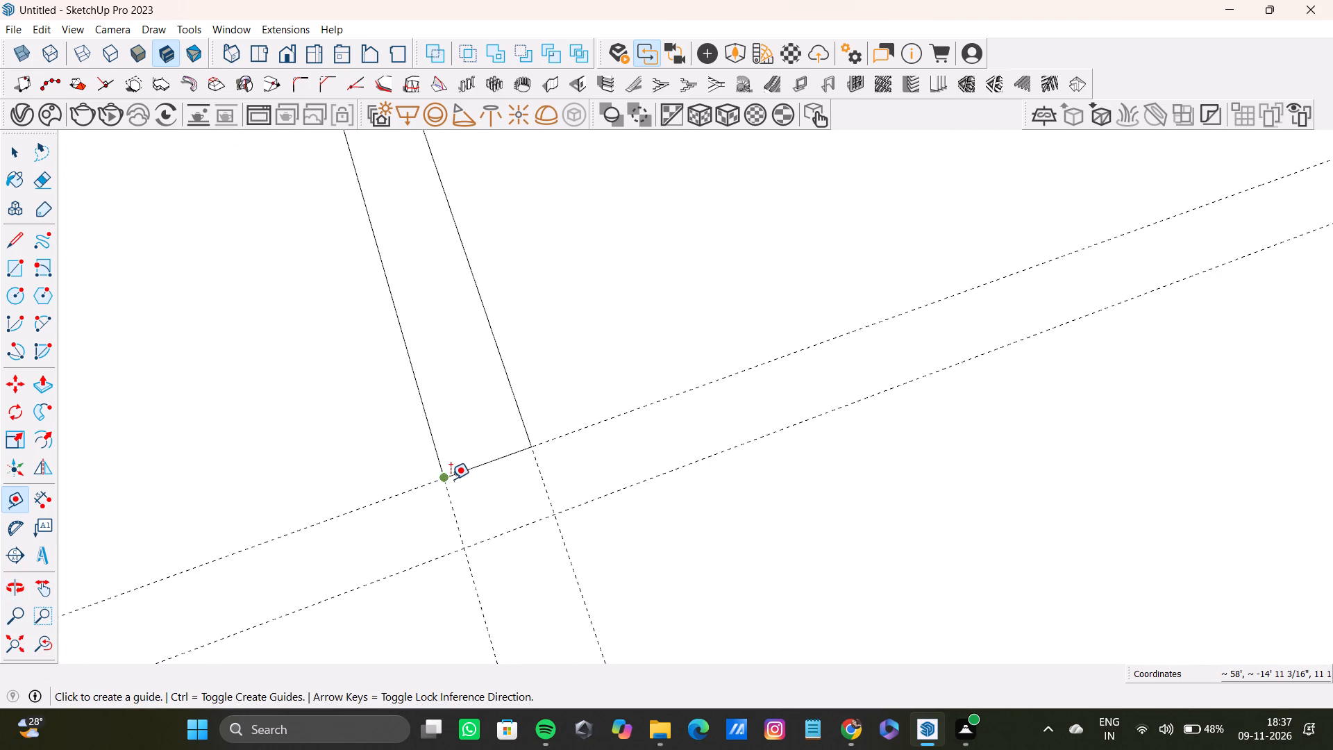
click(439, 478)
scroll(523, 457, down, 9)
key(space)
Draw a wall rectangle within the first red-axis guide pair, from the short partition's outer corner to the perimeter wall's inner edge facing the furnished room.
key(r)
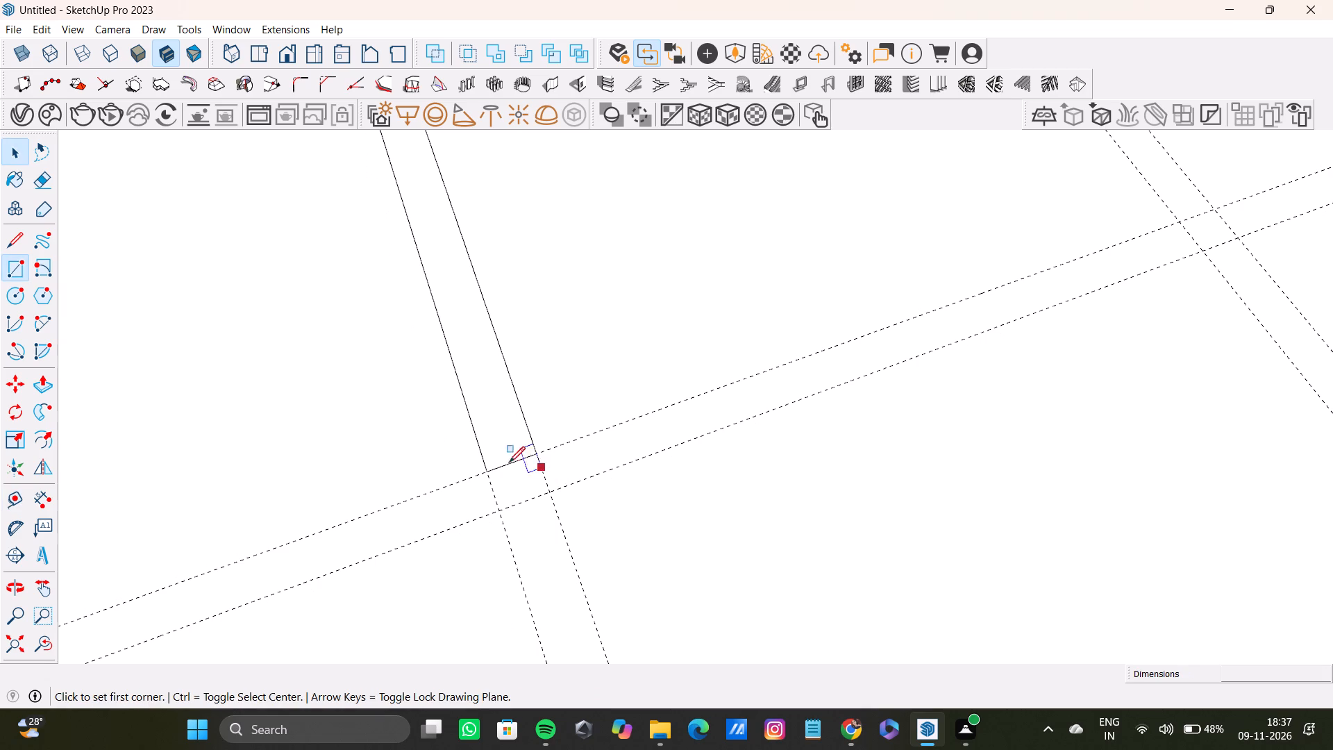
scroll(463, 476, up, 4)
click(498, 468)
scroll(633, 449, down, 8)
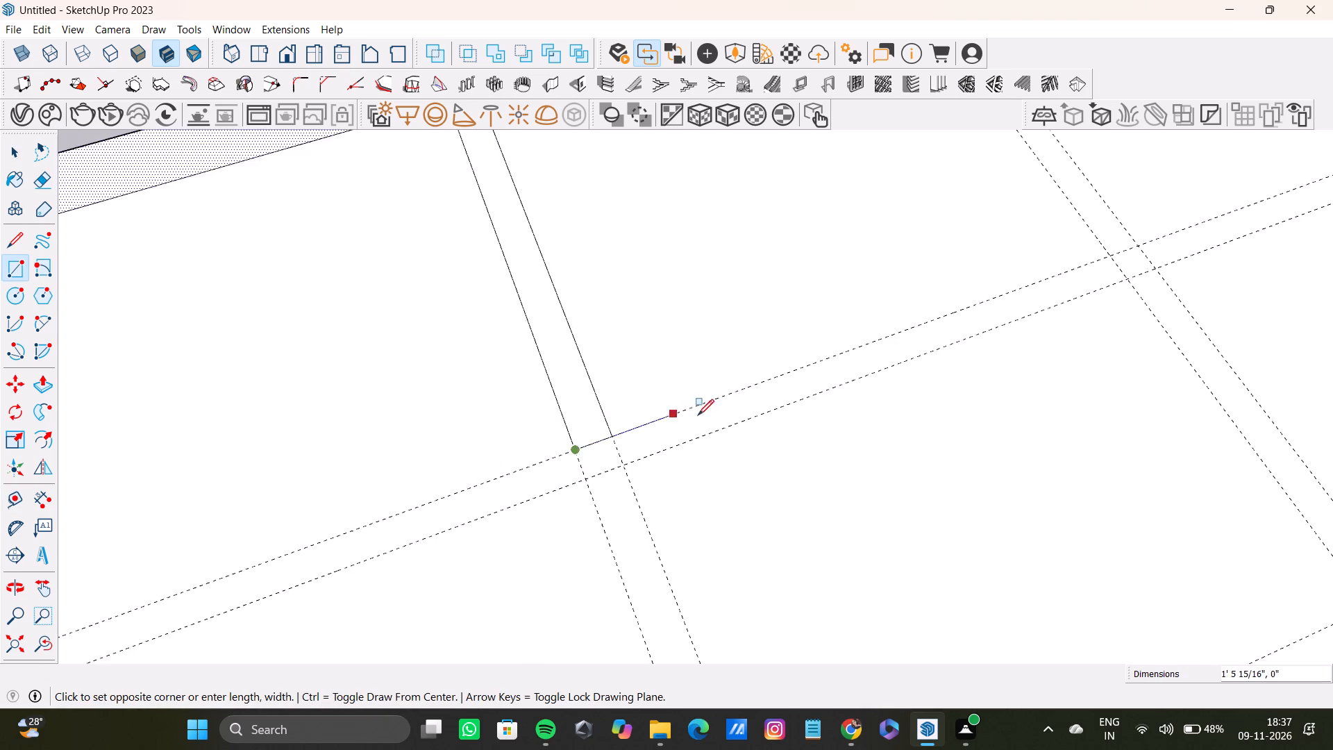
scroll(698, 415, down, 4)
shift+middle_drag(741, 398, 464, 468)
scroll(526, 425, down, 5)
shift+middle_drag(677, 419, 531, 488)
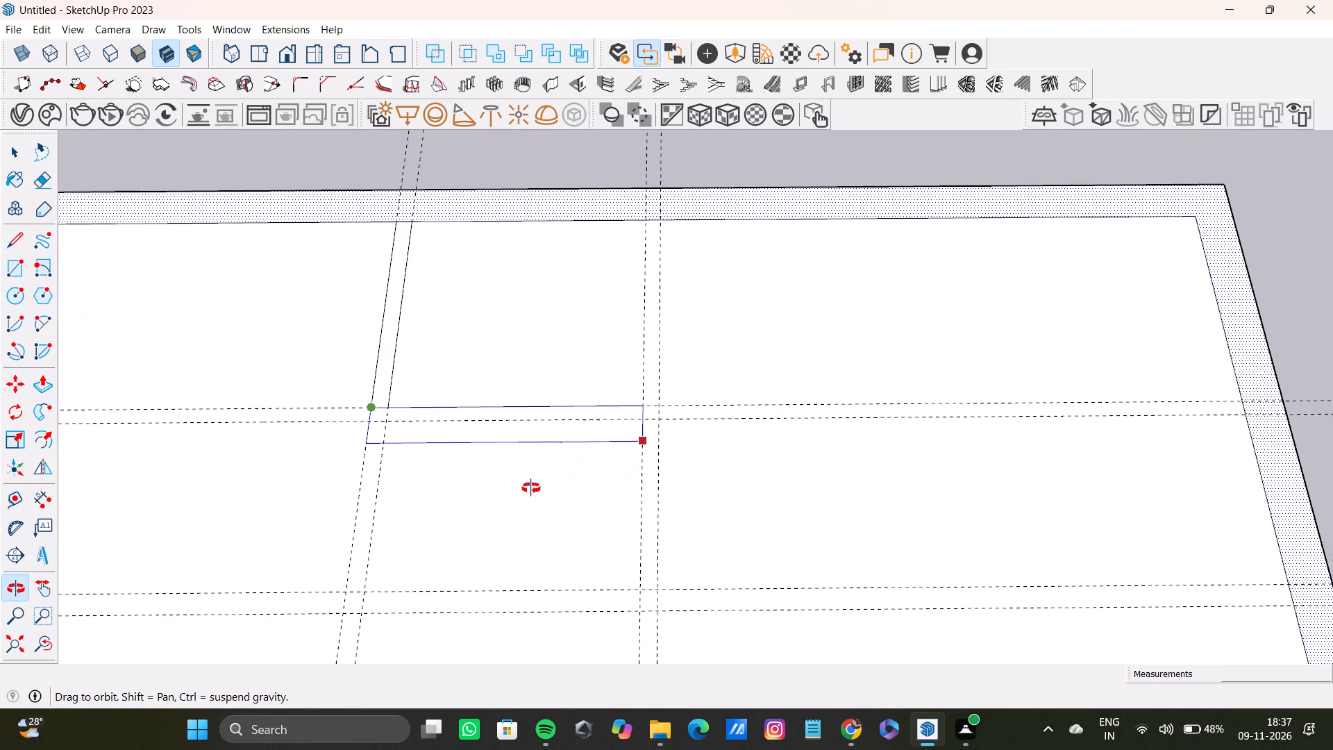
shift+middle_drag(531, 488, 520, 490)
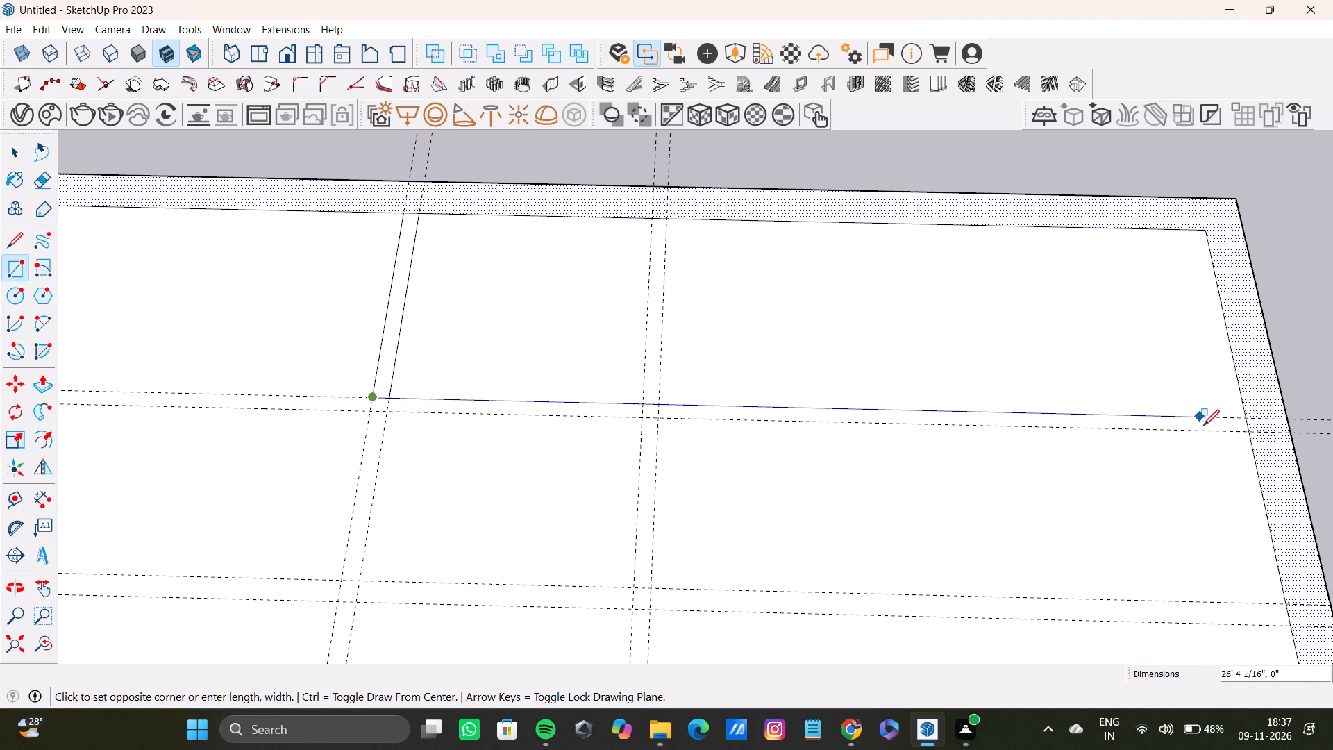
click(1247, 431)
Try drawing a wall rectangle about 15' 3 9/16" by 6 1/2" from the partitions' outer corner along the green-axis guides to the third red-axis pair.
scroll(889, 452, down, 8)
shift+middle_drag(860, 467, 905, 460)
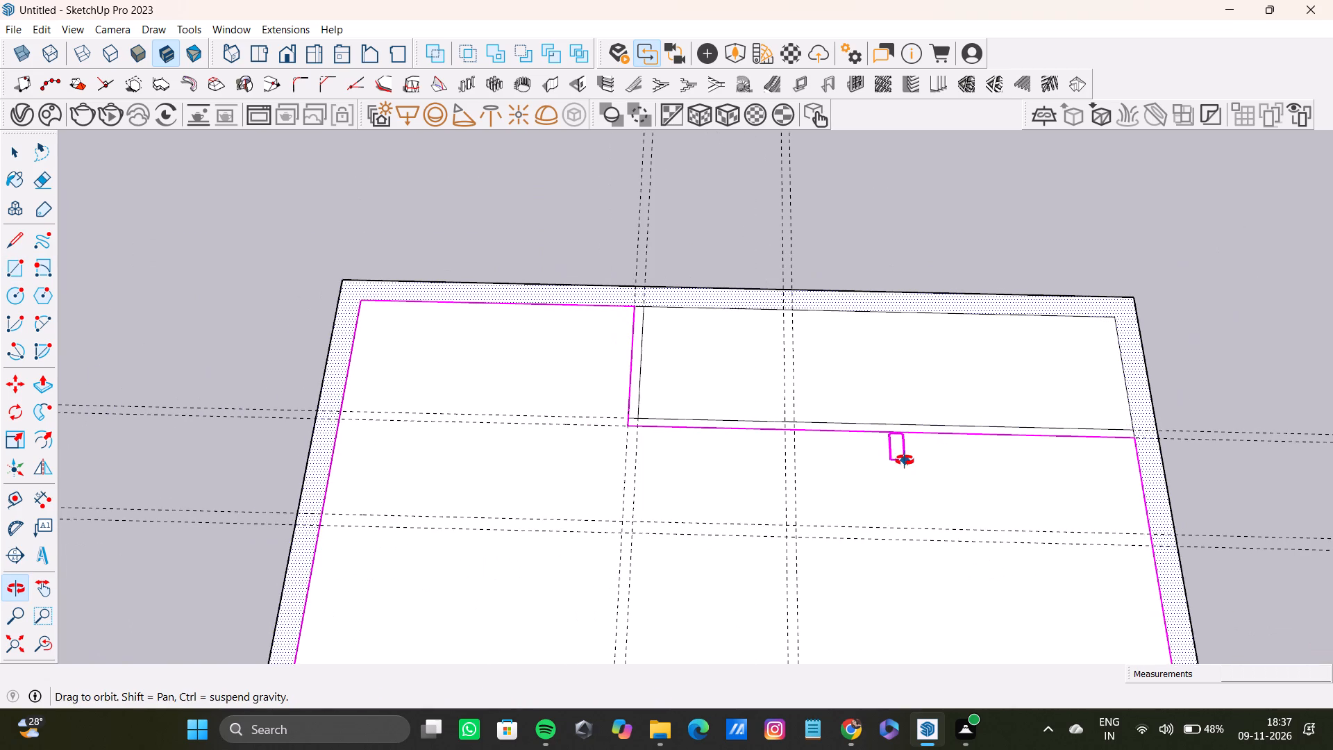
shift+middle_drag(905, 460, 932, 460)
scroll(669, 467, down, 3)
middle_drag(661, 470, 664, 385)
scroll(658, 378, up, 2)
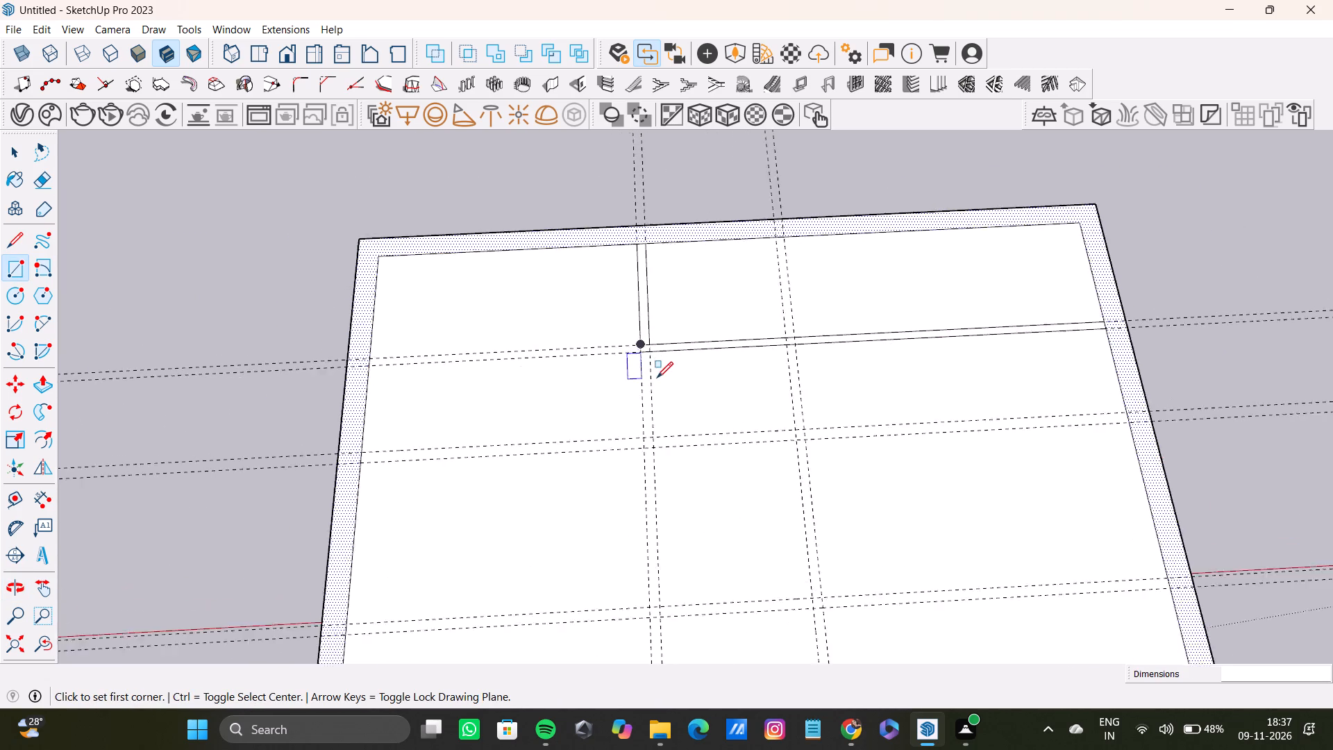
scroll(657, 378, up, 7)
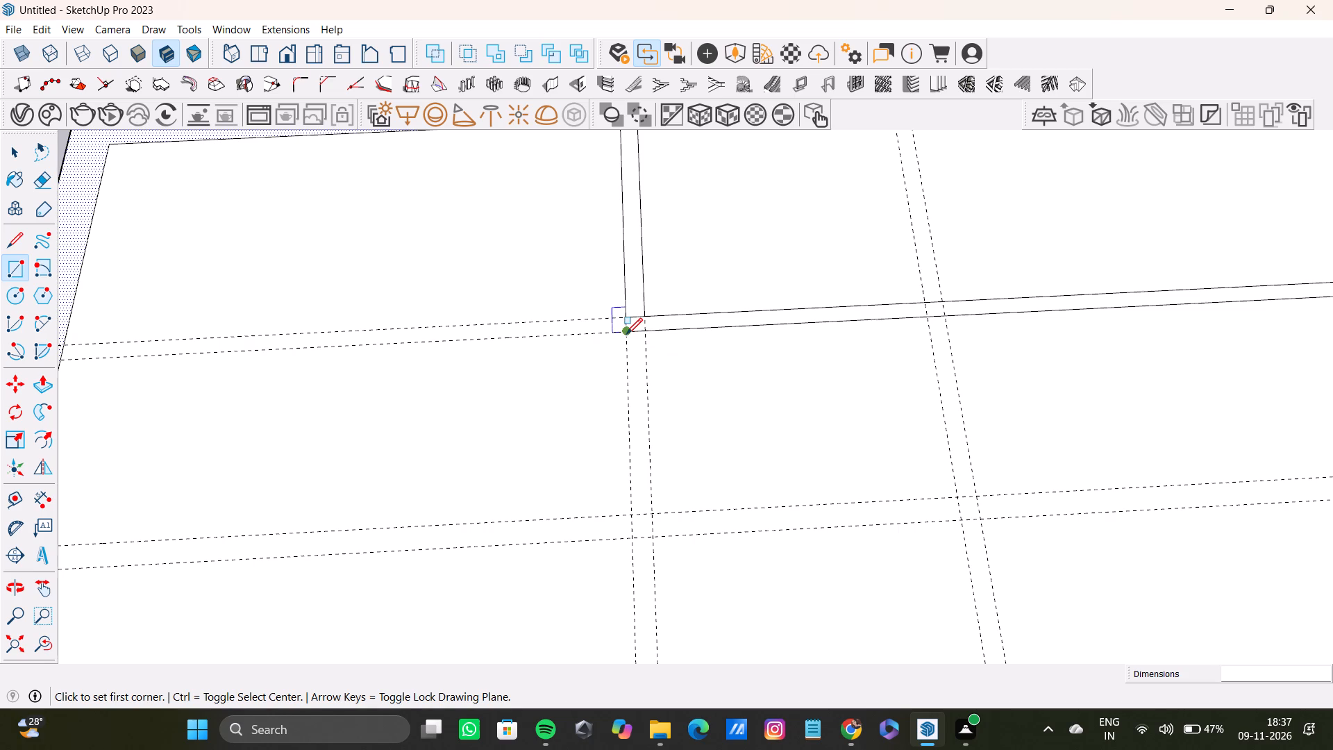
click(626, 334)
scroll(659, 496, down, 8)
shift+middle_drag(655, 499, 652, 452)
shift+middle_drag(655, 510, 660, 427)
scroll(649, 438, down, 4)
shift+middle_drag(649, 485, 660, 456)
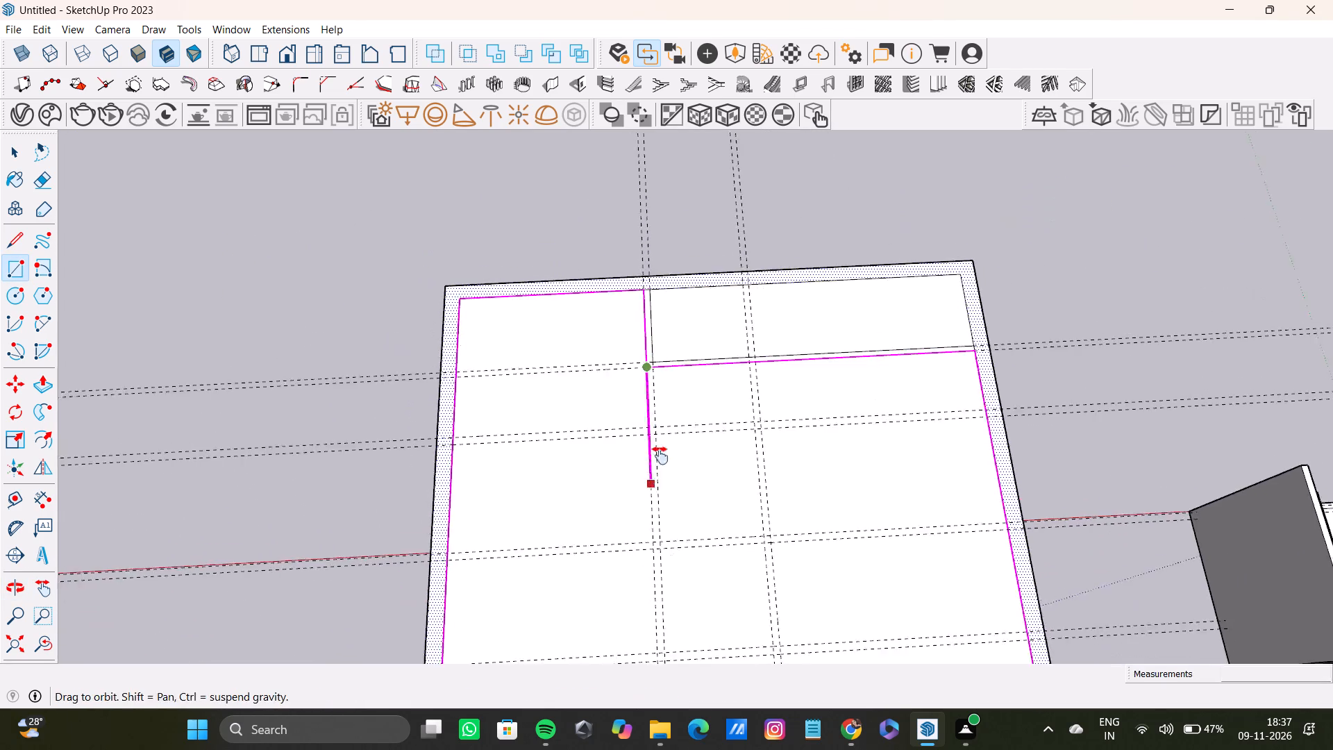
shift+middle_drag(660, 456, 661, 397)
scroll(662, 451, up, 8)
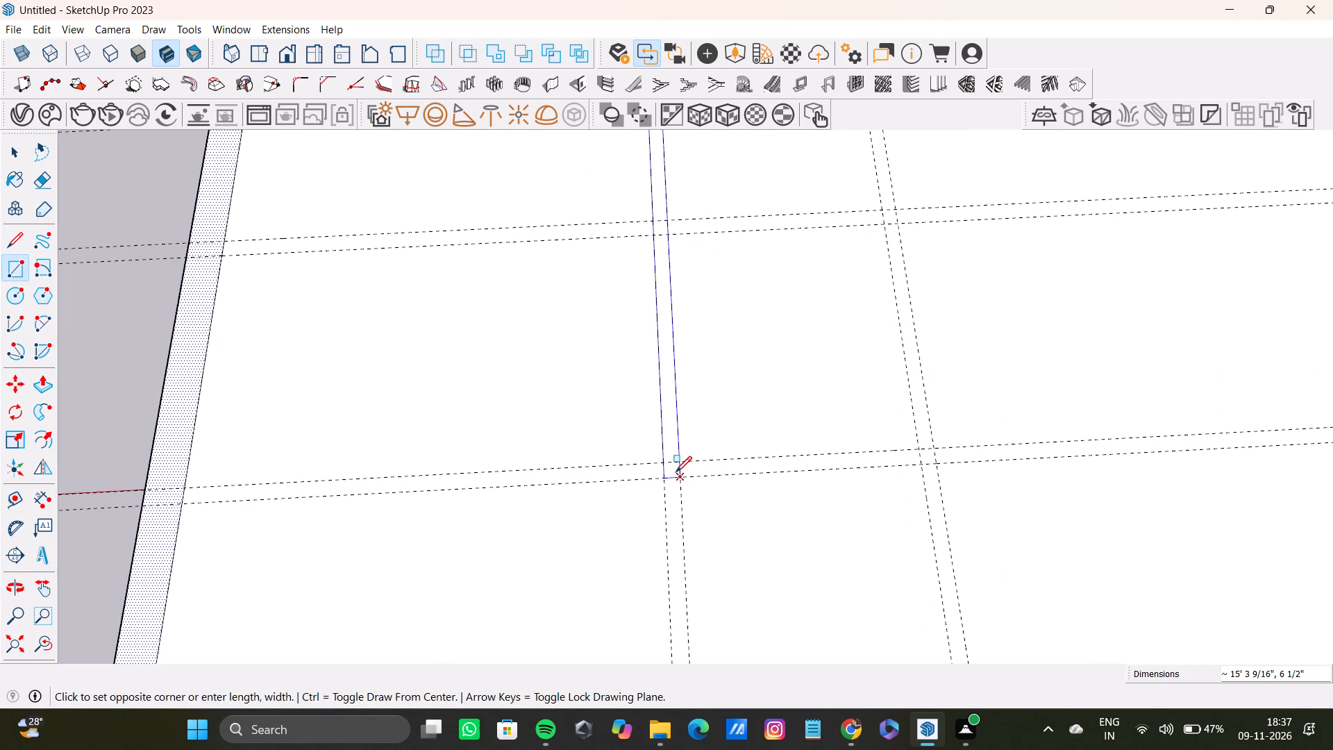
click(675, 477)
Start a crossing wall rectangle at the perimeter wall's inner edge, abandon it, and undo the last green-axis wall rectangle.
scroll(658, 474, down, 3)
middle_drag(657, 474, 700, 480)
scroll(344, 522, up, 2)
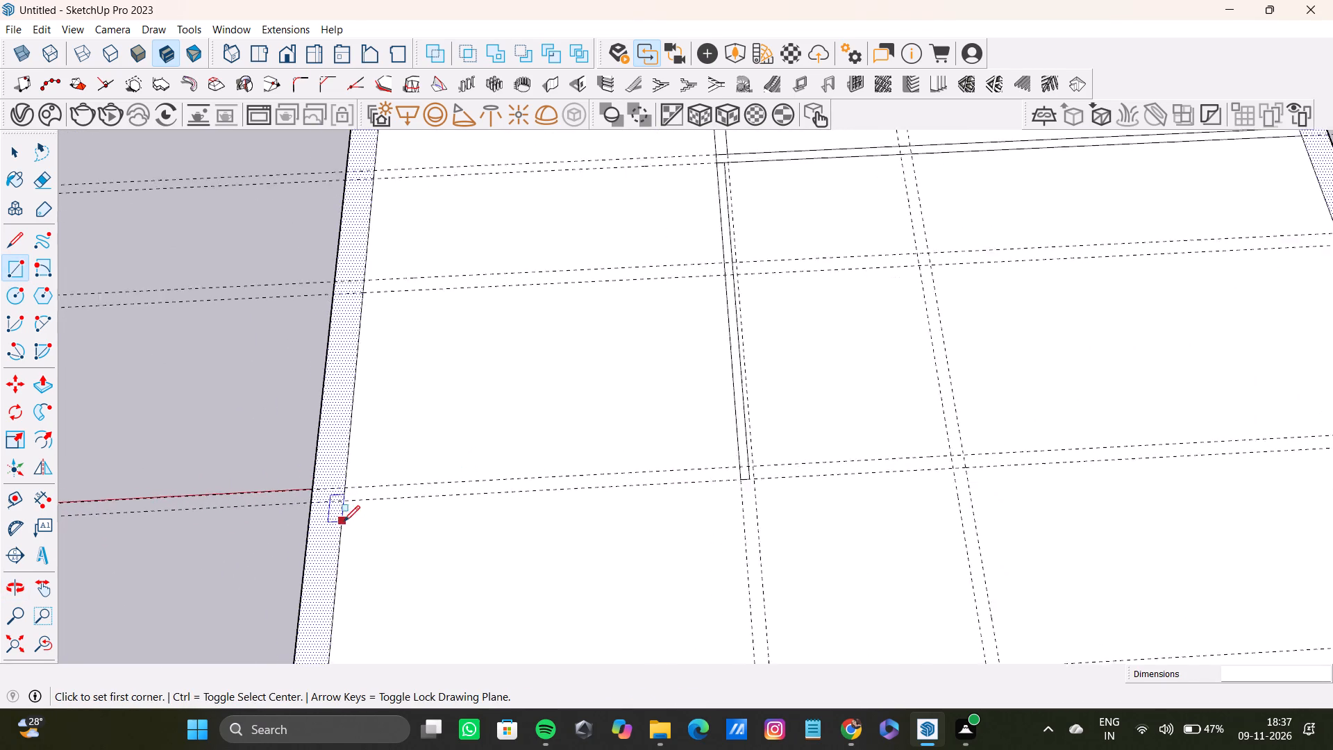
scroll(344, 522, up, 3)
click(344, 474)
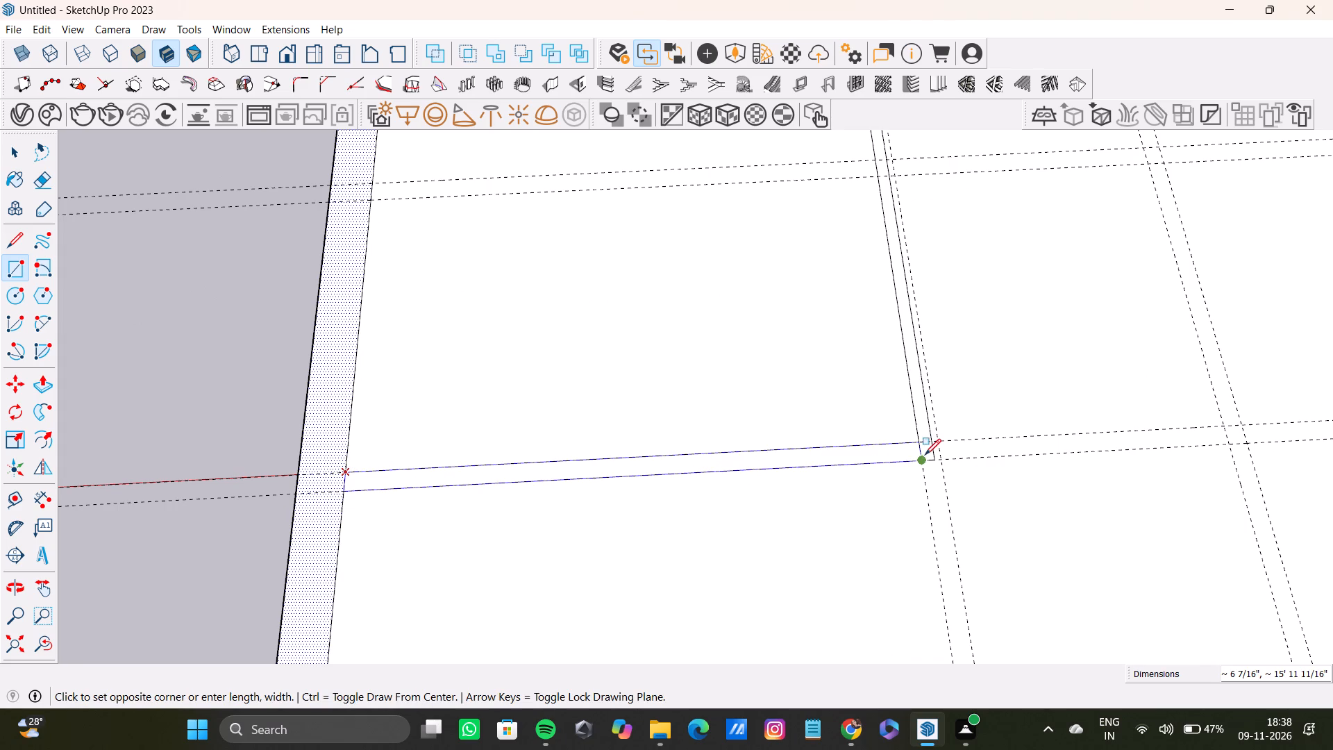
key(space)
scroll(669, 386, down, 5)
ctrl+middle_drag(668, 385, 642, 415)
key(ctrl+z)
Draw a wall rectangle about 15' 5 7/16" by 6 1/2" from the partitions' outer corner along the green-axis guides to the third red-axis pair's far guide.
scroll(752, 382, down, 4)
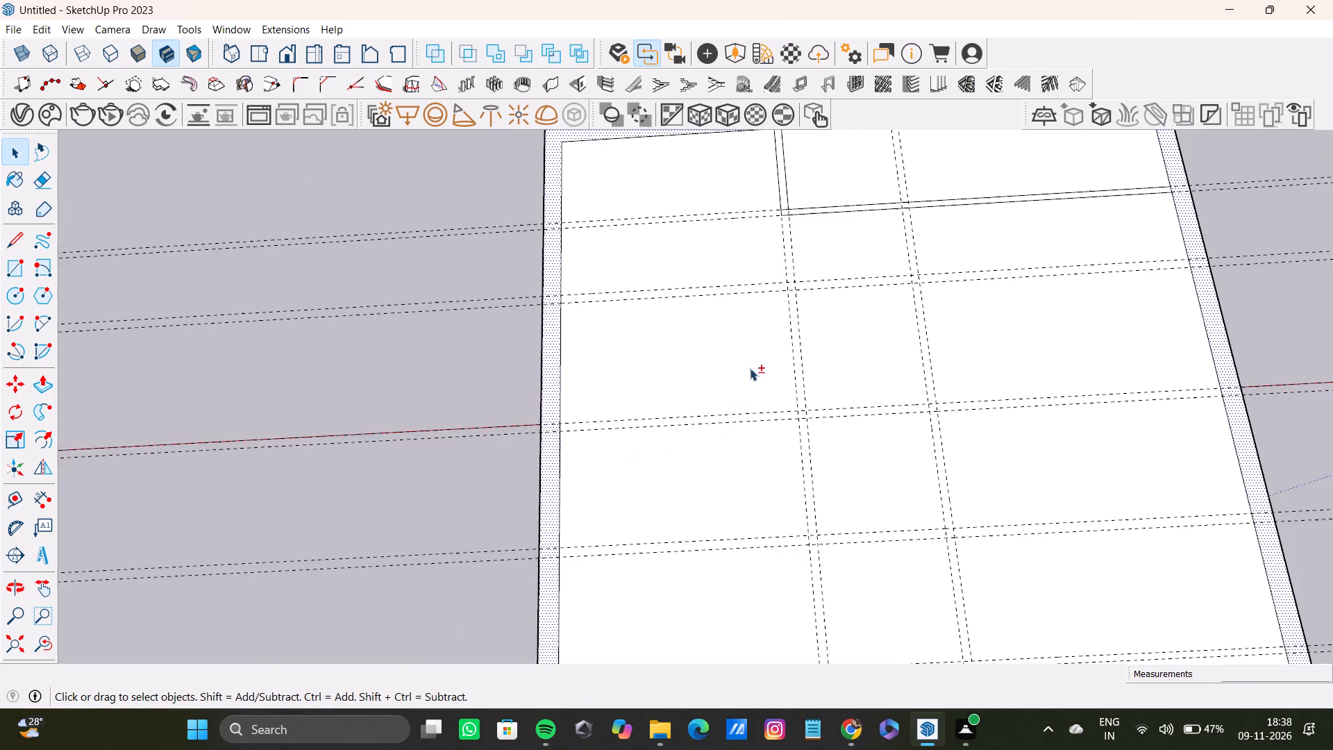
shift+middle_drag(748, 362, 698, 447)
scroll(757, 270, up, 7)
scroll(725, 324, down, 4)
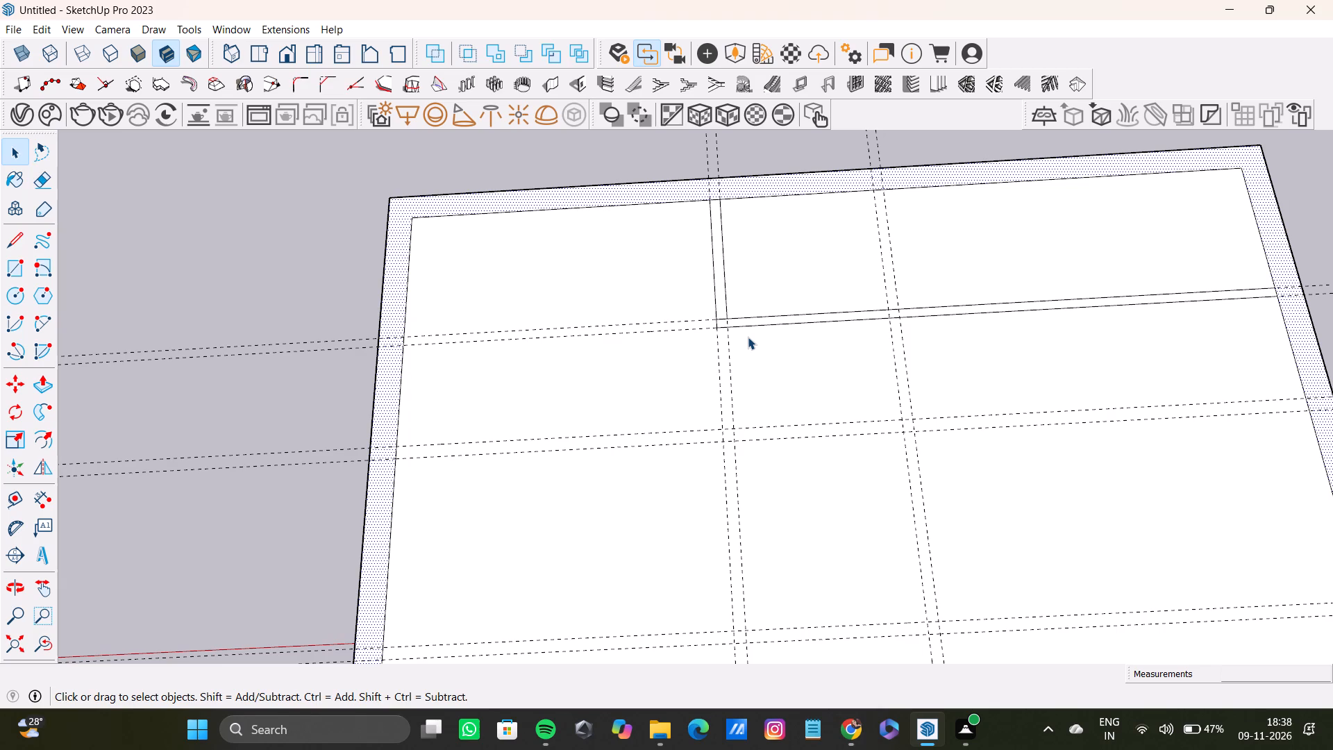
scroll(682, 378, down, 6)
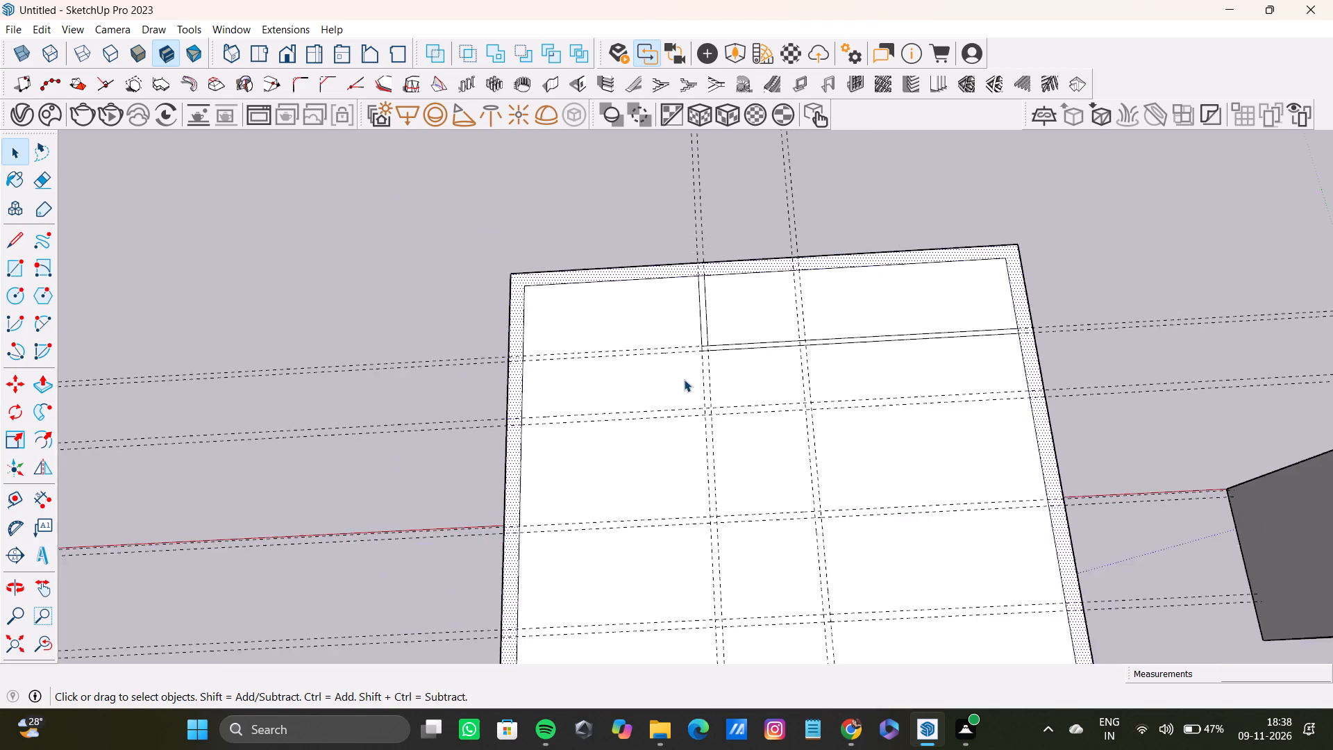
middle_drag(684, 379, 666, 392)
scroll(695, 377, up, 7)
key(r)
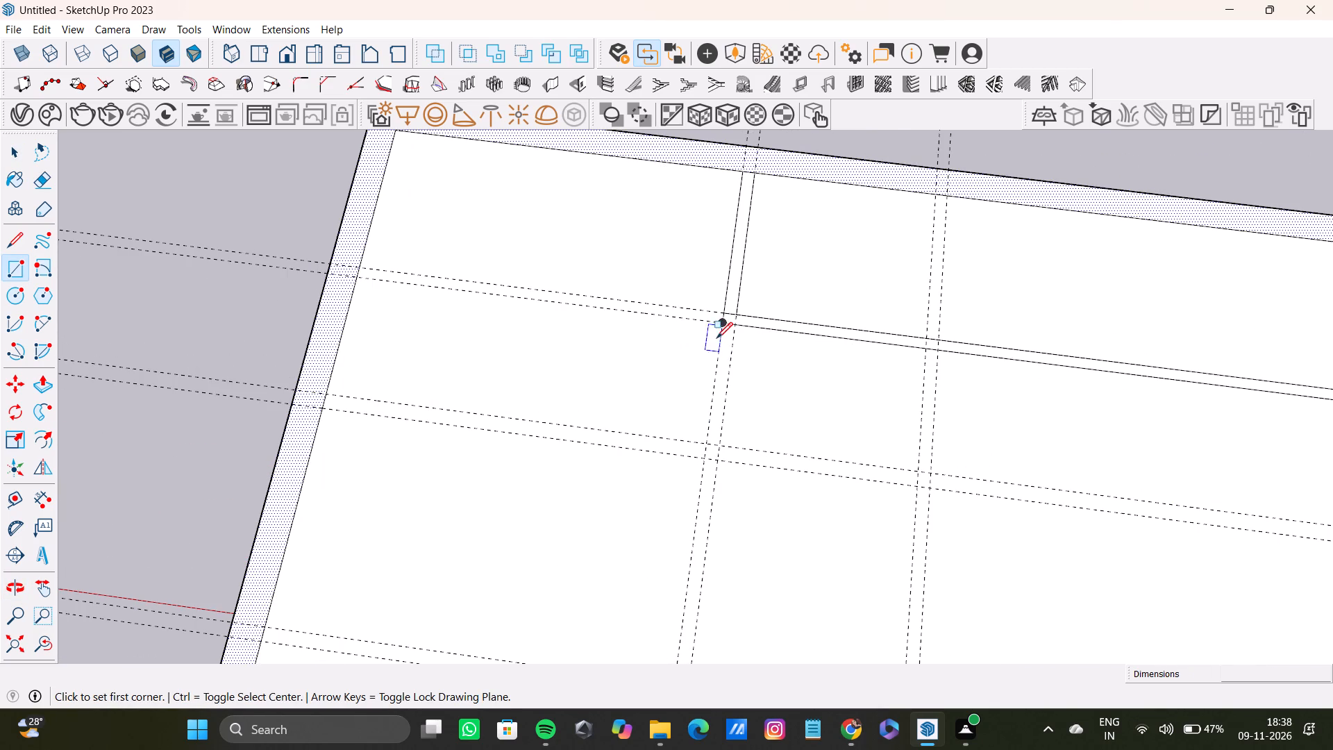
scroll(716, 337, up, 8)
click(723, 321)
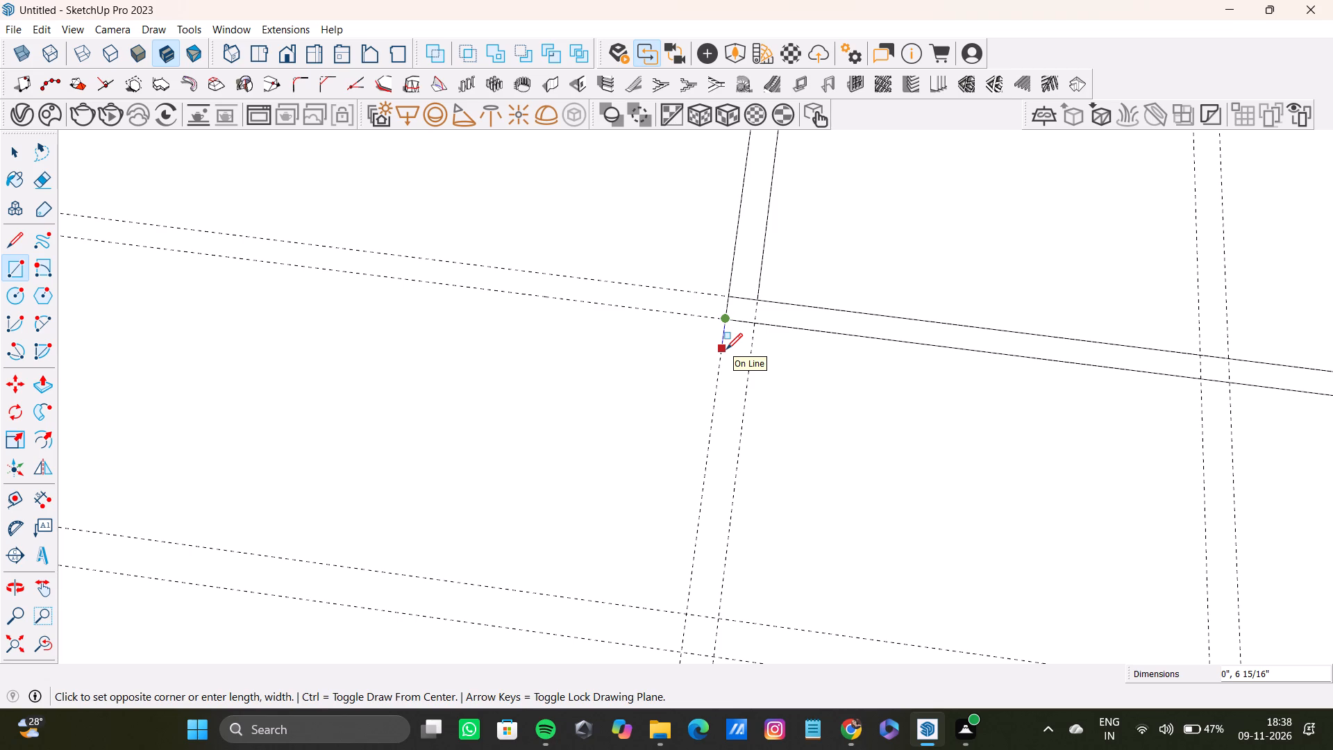
scroll(753, 378, down, 3)
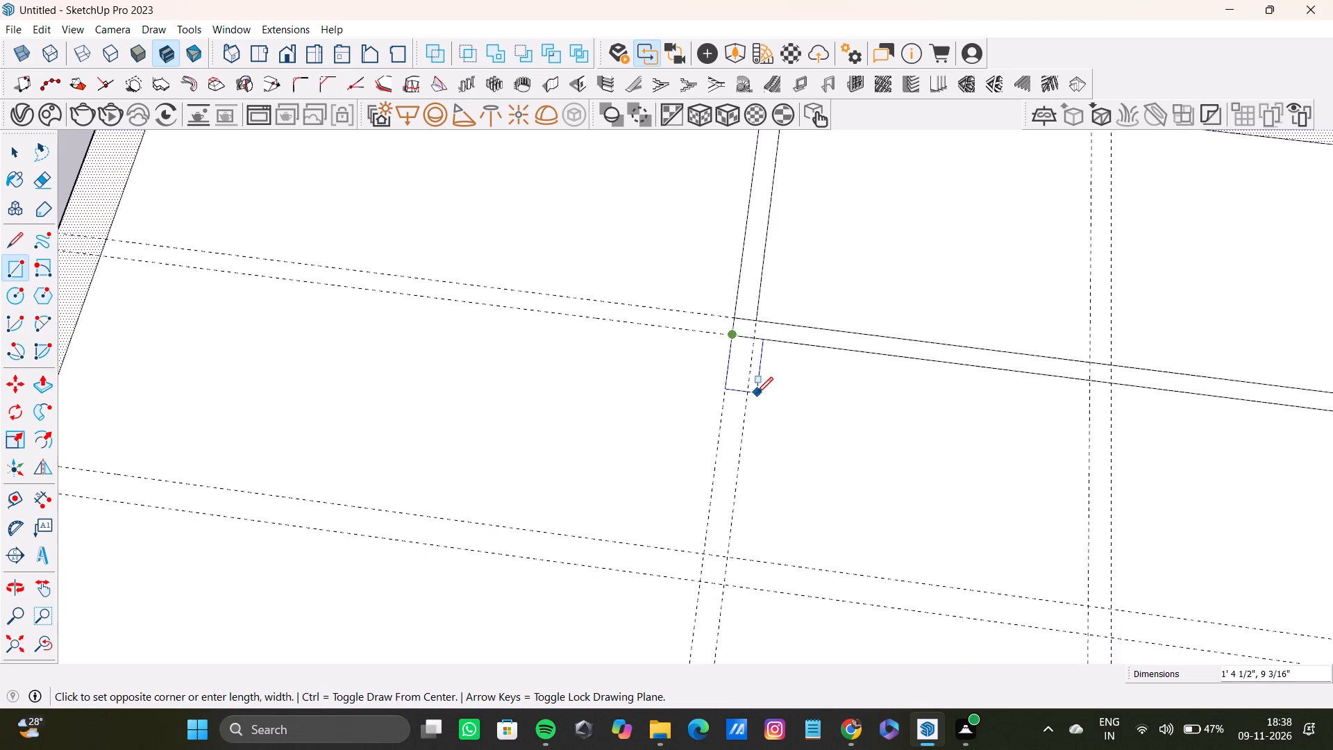
scroll(757, 393, down, 2)
shift+middle_drag(751, 428, 751, 274)
scroll(749, 510, down, 1)
middle_drag(748, 514, 747, 332)
middle_drag(721, 422, 725, 327)
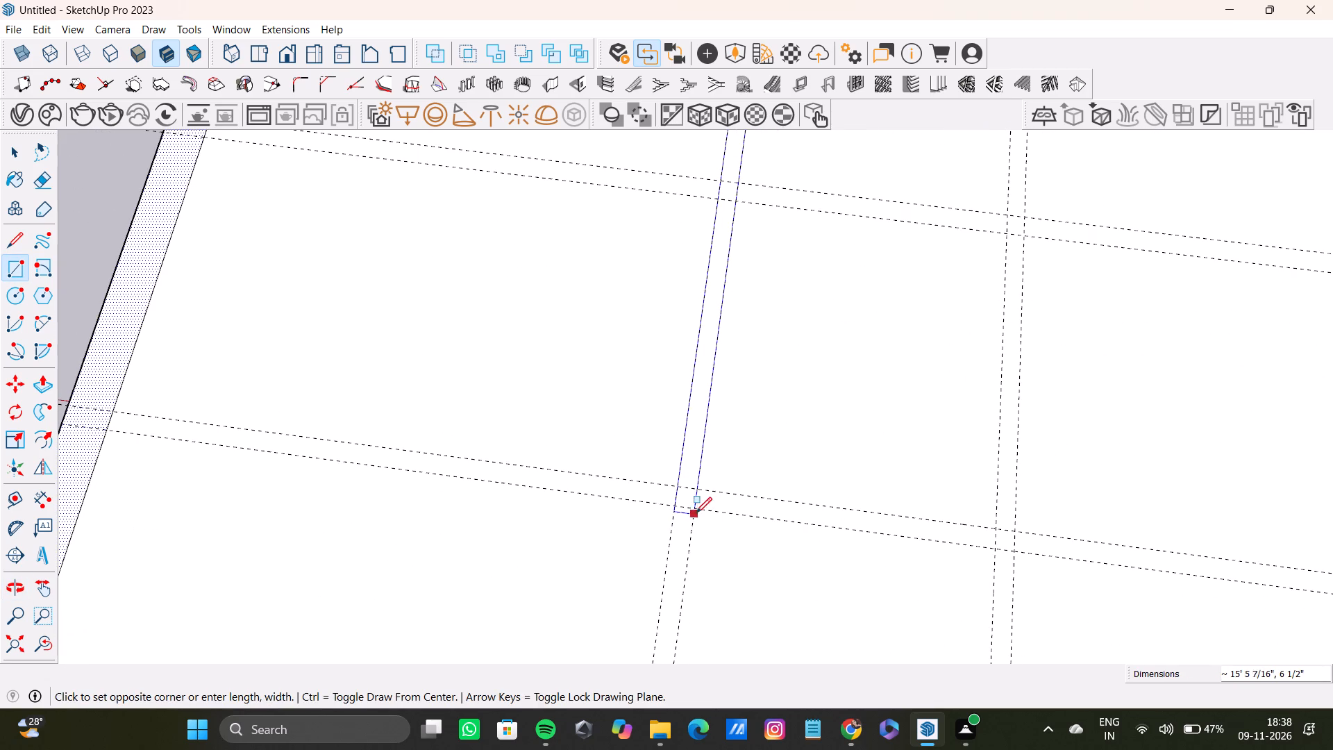
click(694, 510)
Draw a wall rectangle about 6 7/16" by 15' 11 11/16" within the third red-axis pair, from the far perimeter wall's inner edge to the new partition.
scroll(618, 490, down, 4)
shift+middle_drag(618, 490, 757, 510)
scroll(517, 480, up, 7)
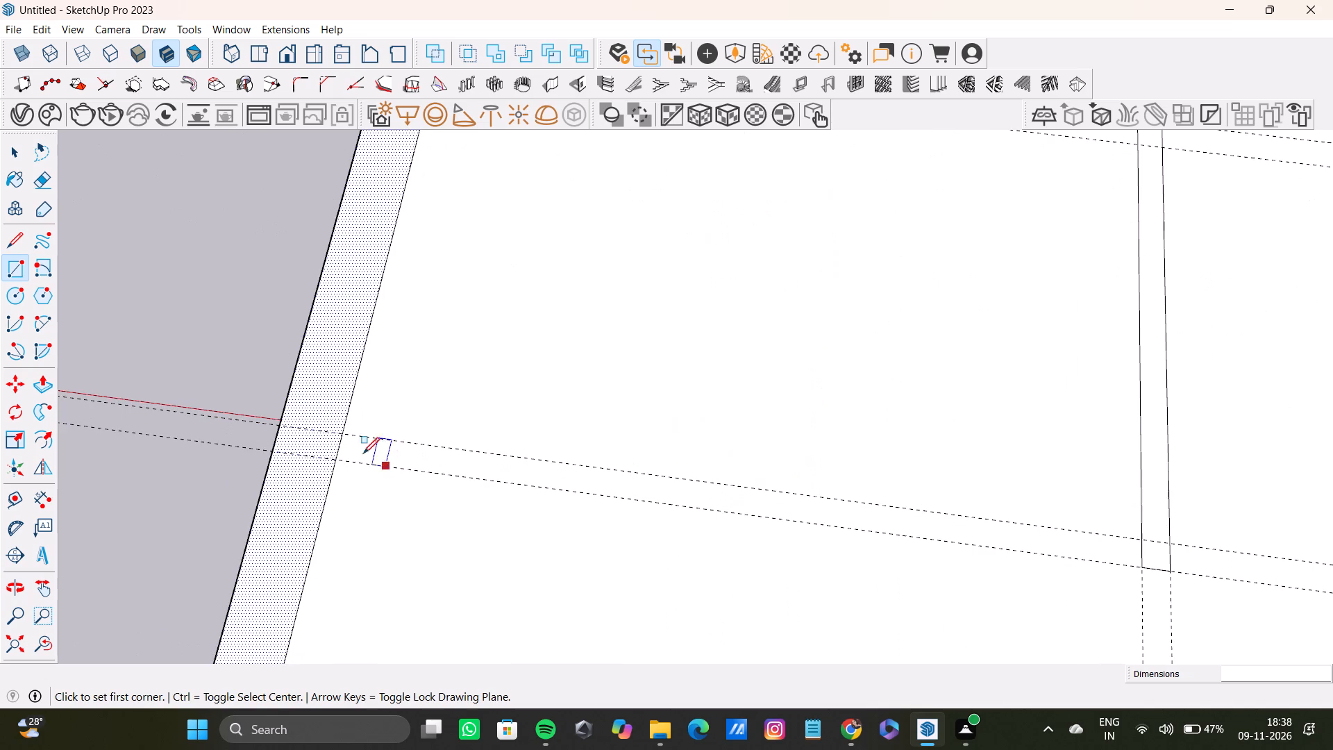
click(346, 433)
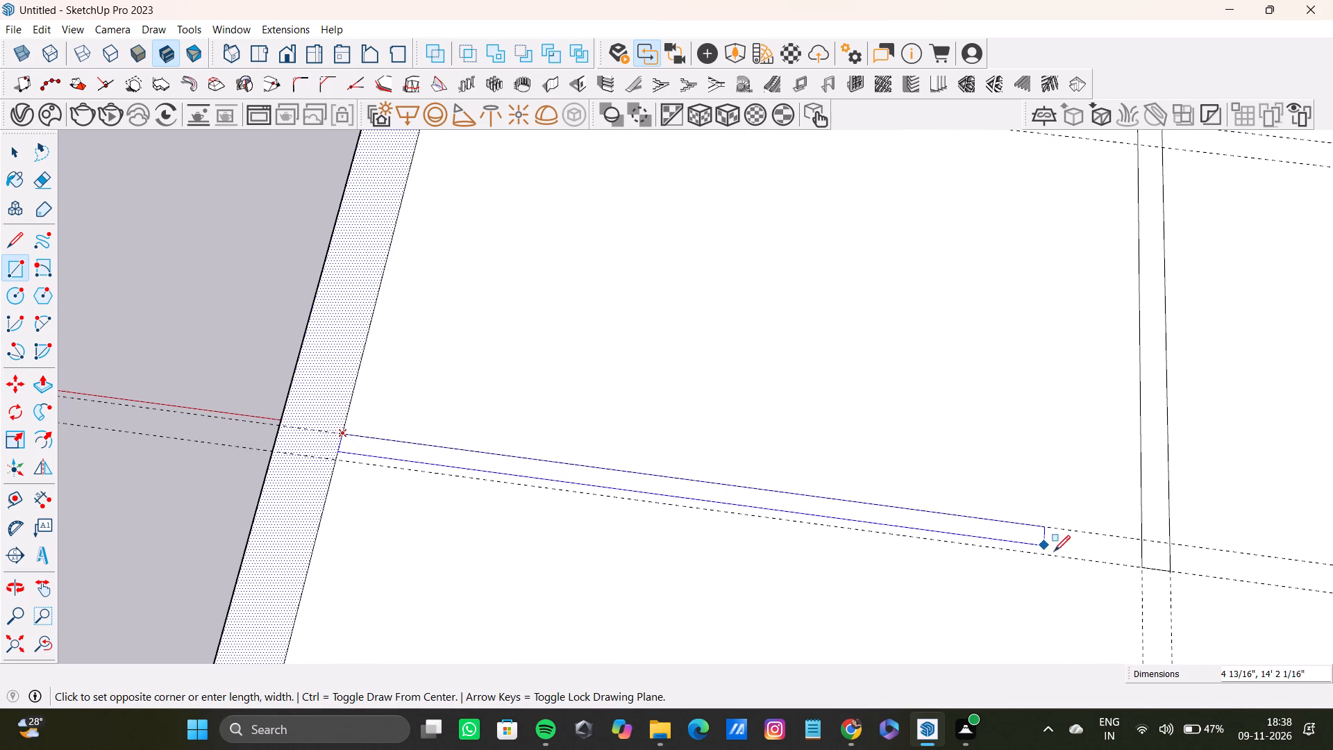
click(1143, 568)
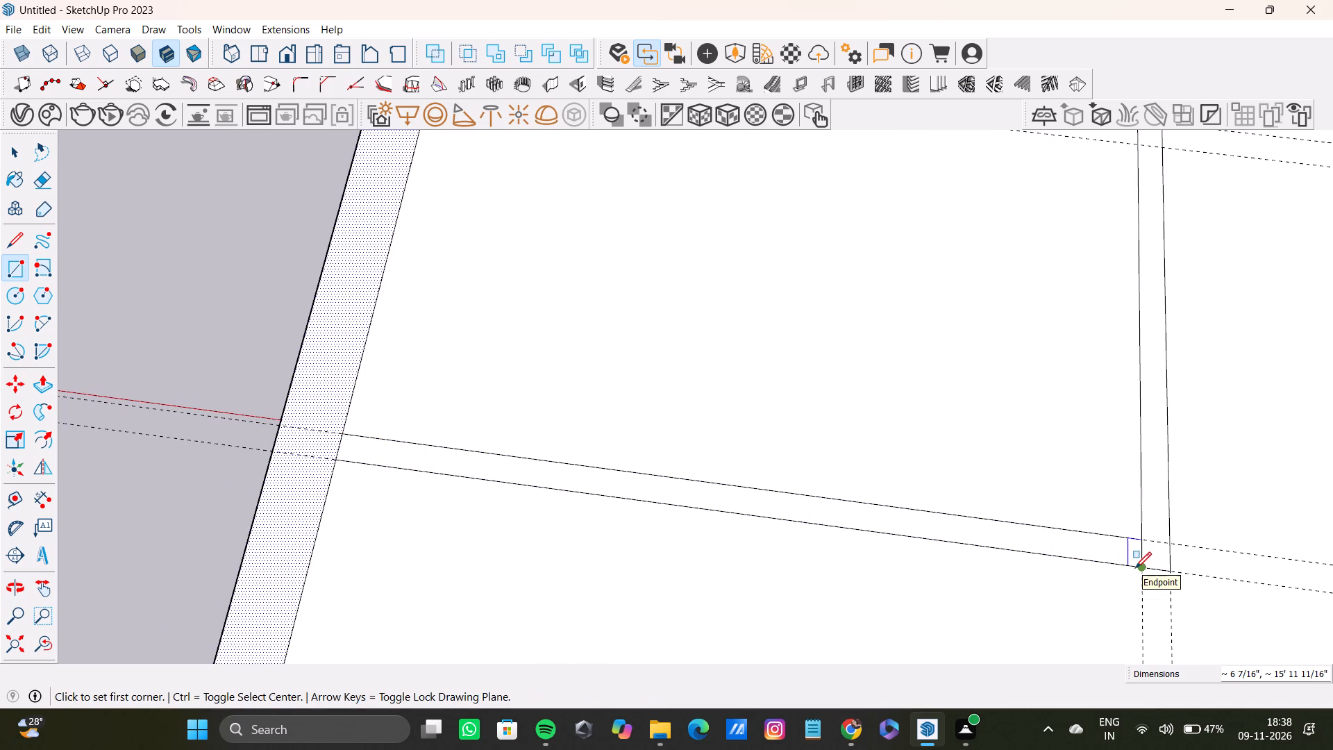
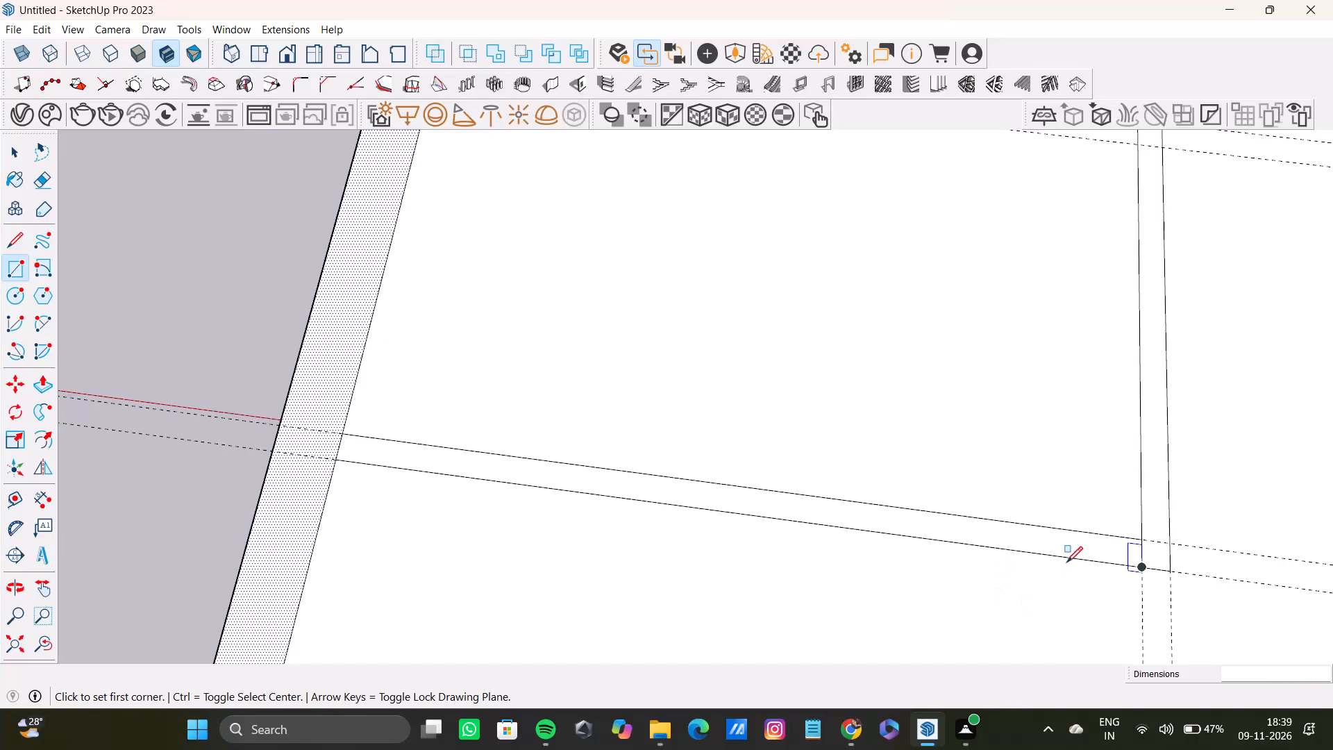
Examine the undivided end of the base and the remaining guide crossings from several angles.
shift+middle_drag(1064, 562, 932, 553)
scroll(980, 562, down, 2)
key(space)
scroll(834, 478, down, 10)
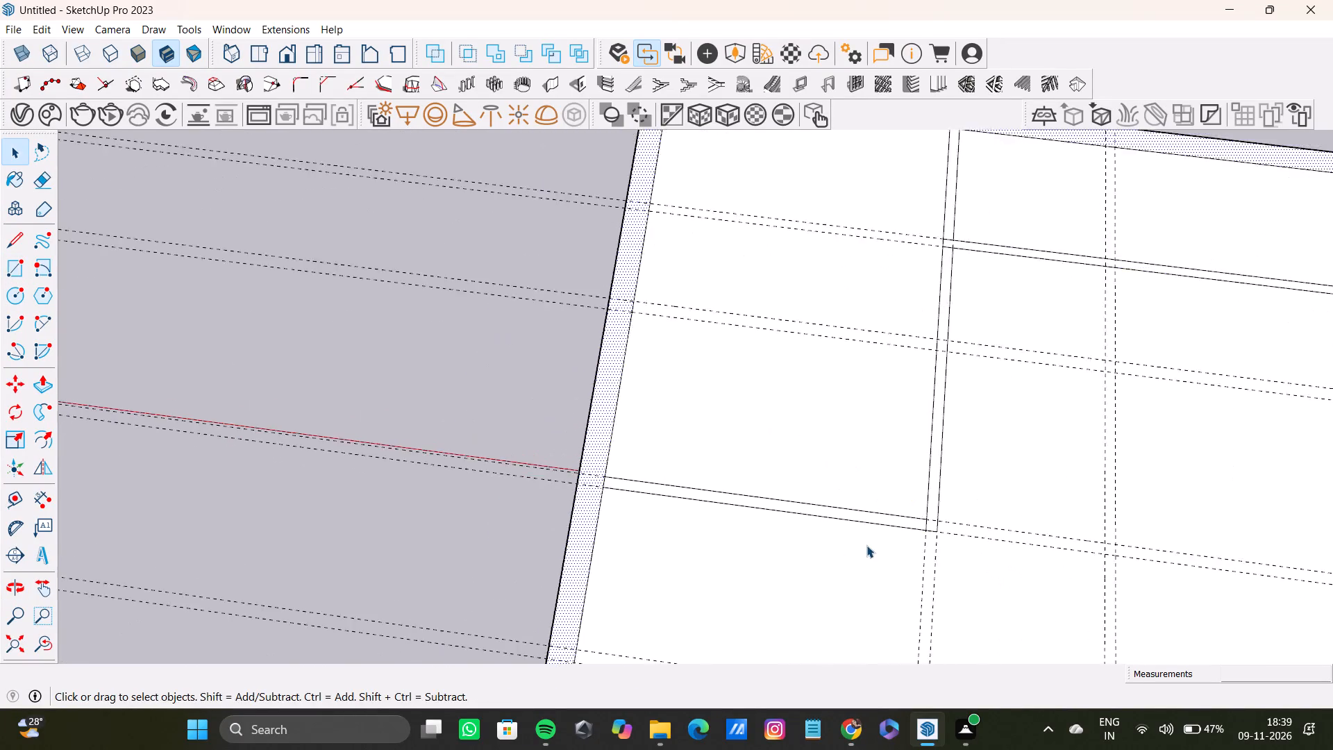
shift+middle_drag(866, 548, 614, 407)
scroll(690, 354, up, 5)
scroll(696, 352, down, 5)
shift+middle_drag(694, 357, 798, 281)
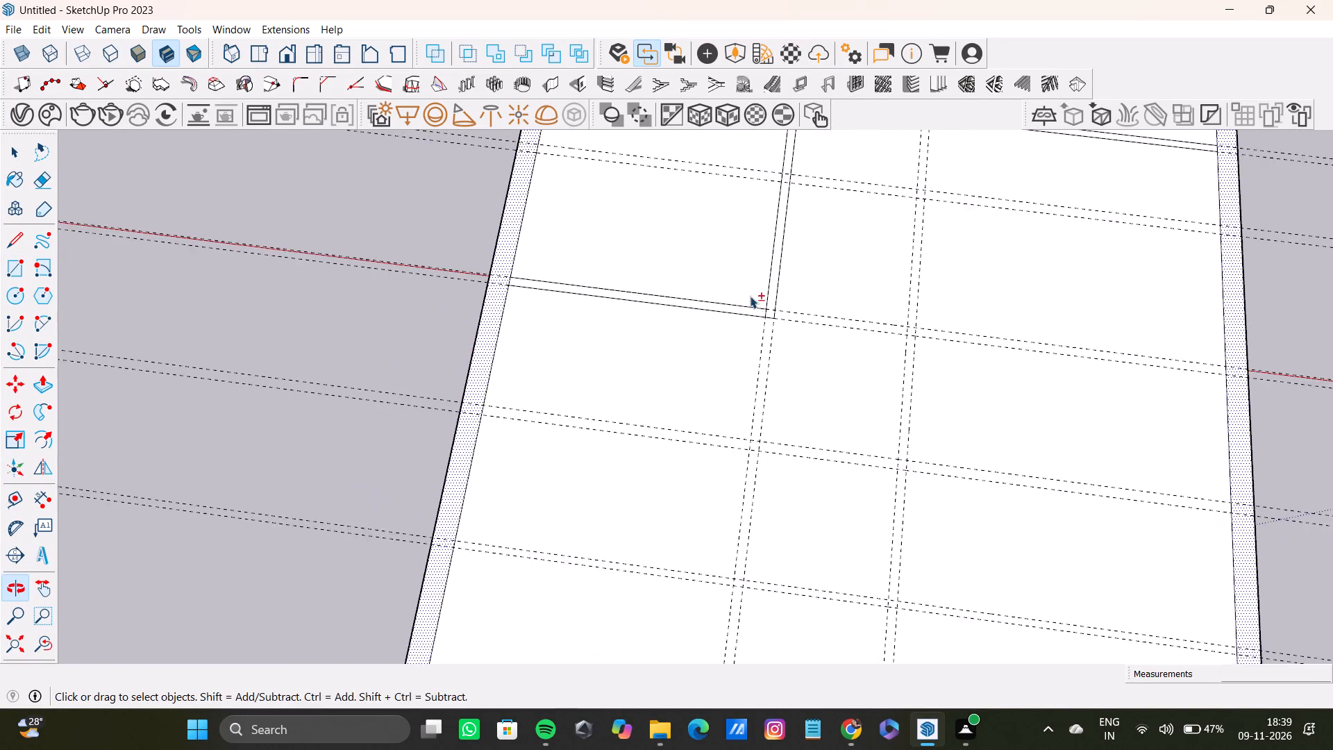
scroll(631, 340, down, 4)
shift+middle_drag(659, 417, 728, 295)
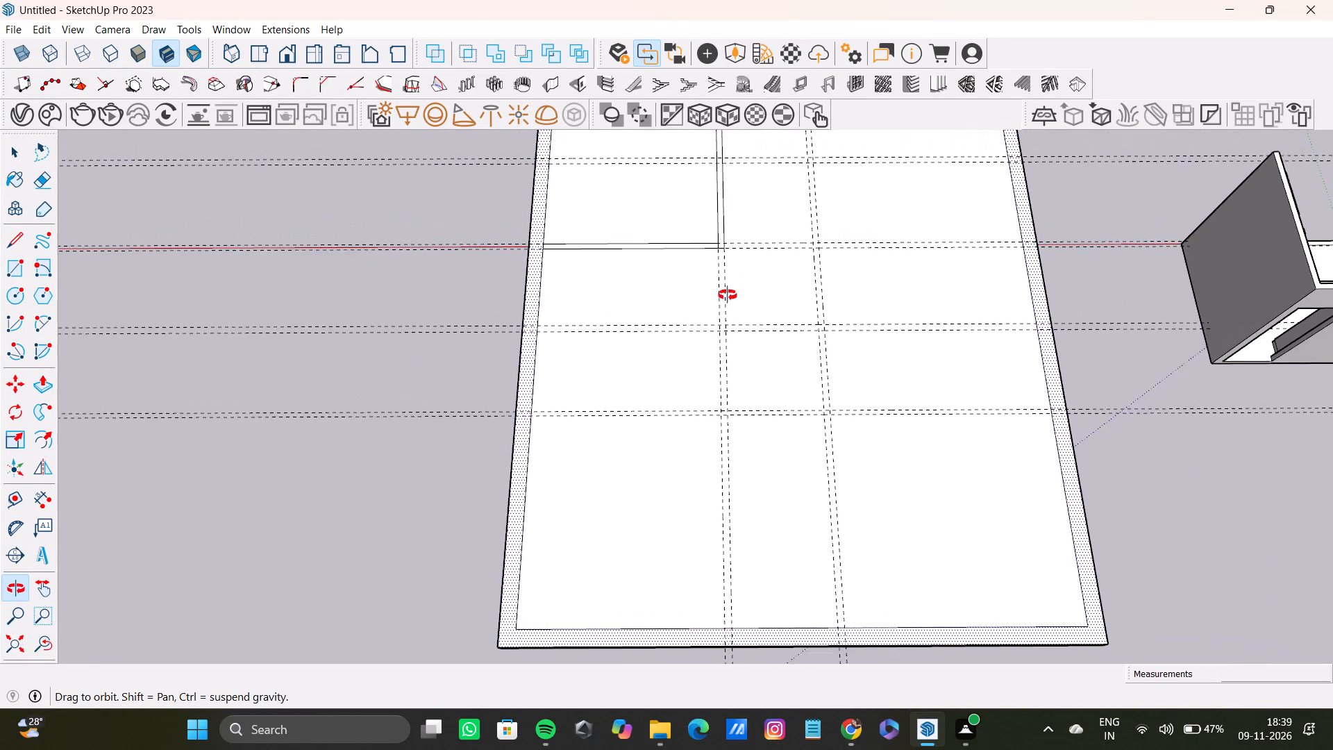
shift+middle_drag(728, 295, 709, 285)
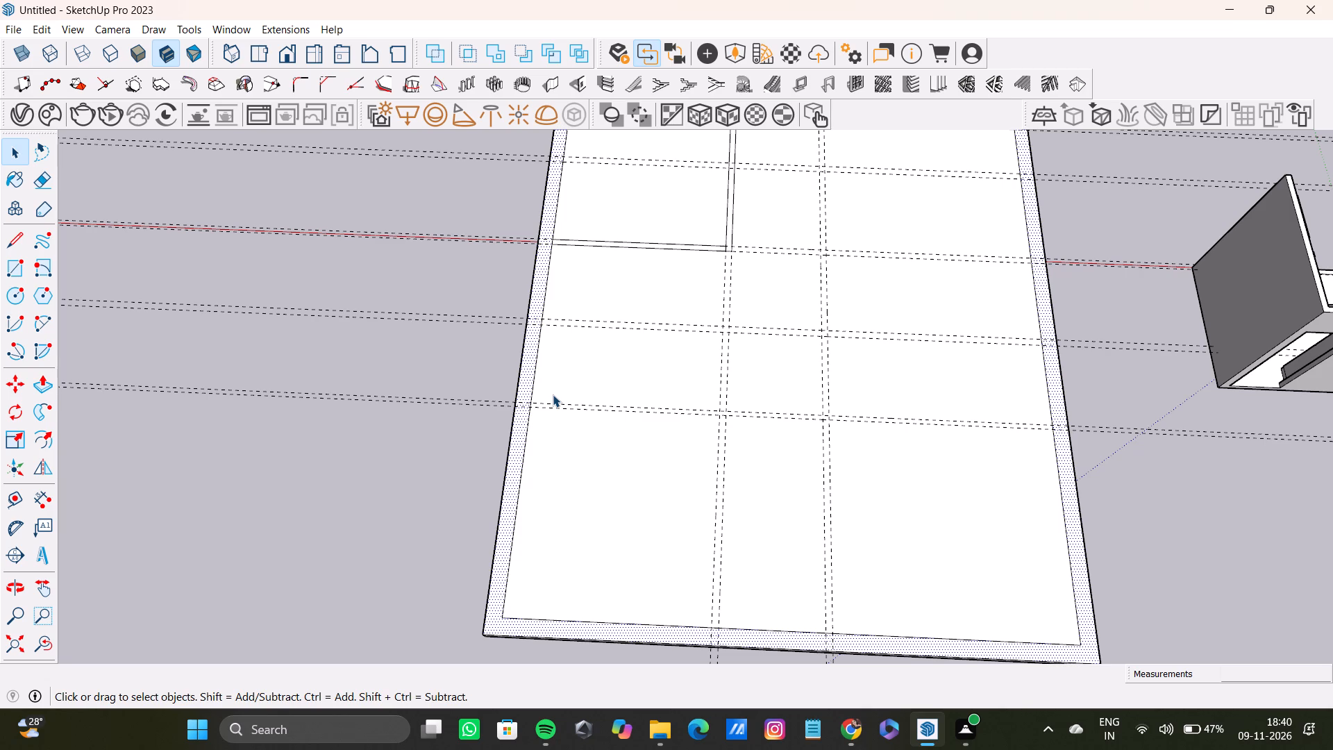
scroll(595, 447, down, 5)
shift+middle_drag(594, 444, 592, 460)
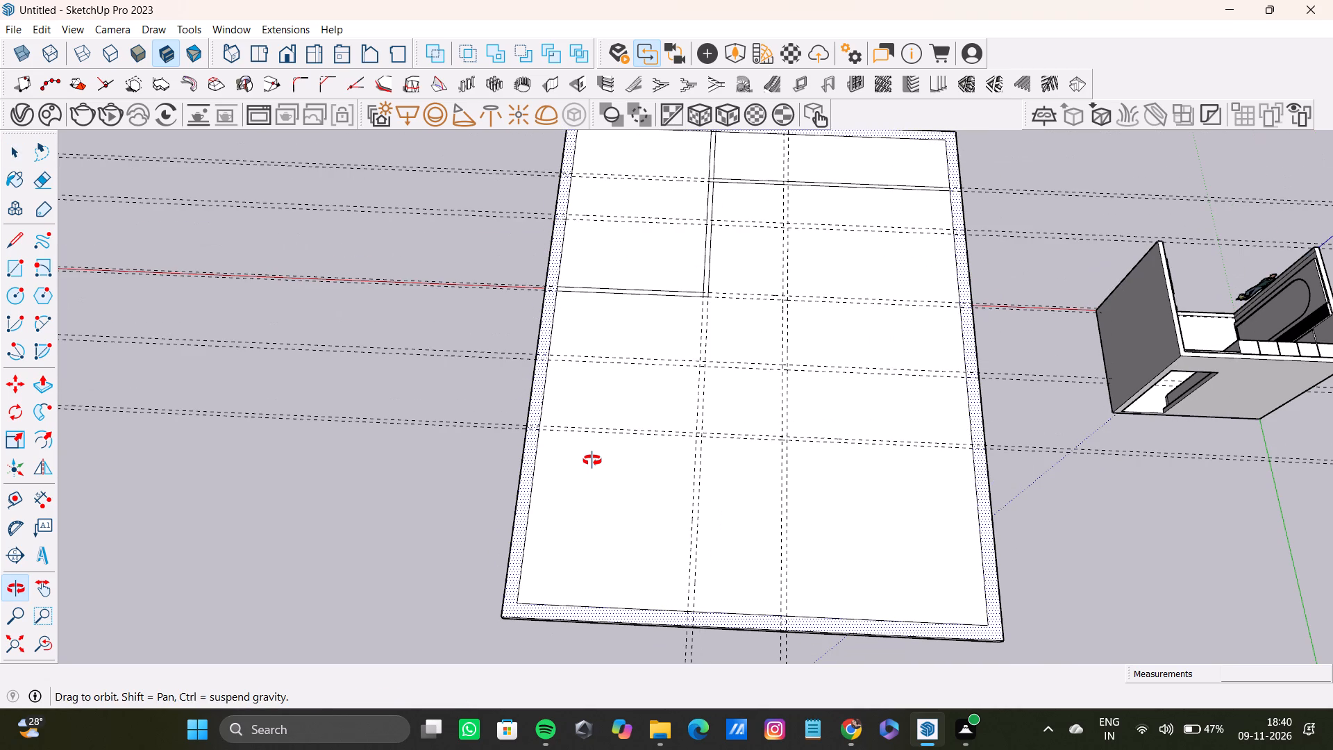
shift+middle_drag(592, 460, 593, 462)
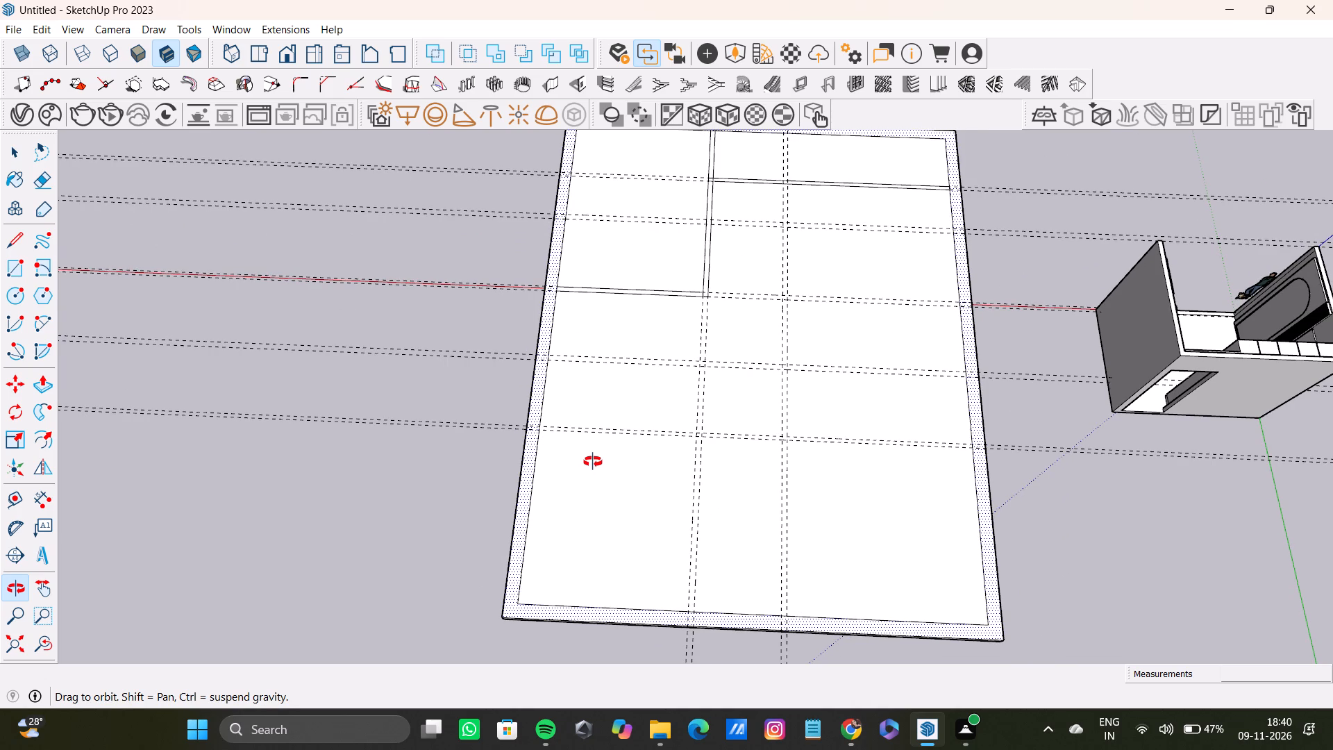
shift+middle_drag(593, 462, 594, 462)
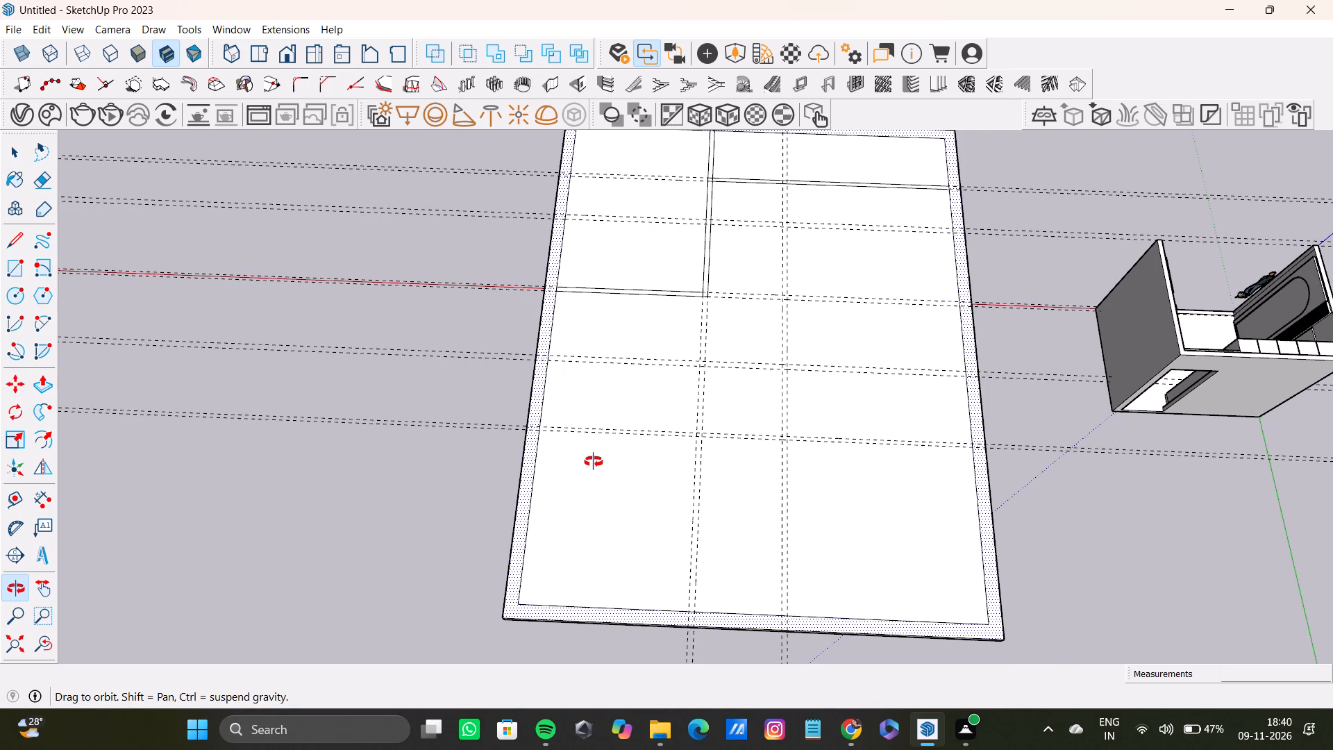
shift+middle_drag(594, 462, 595, 467)
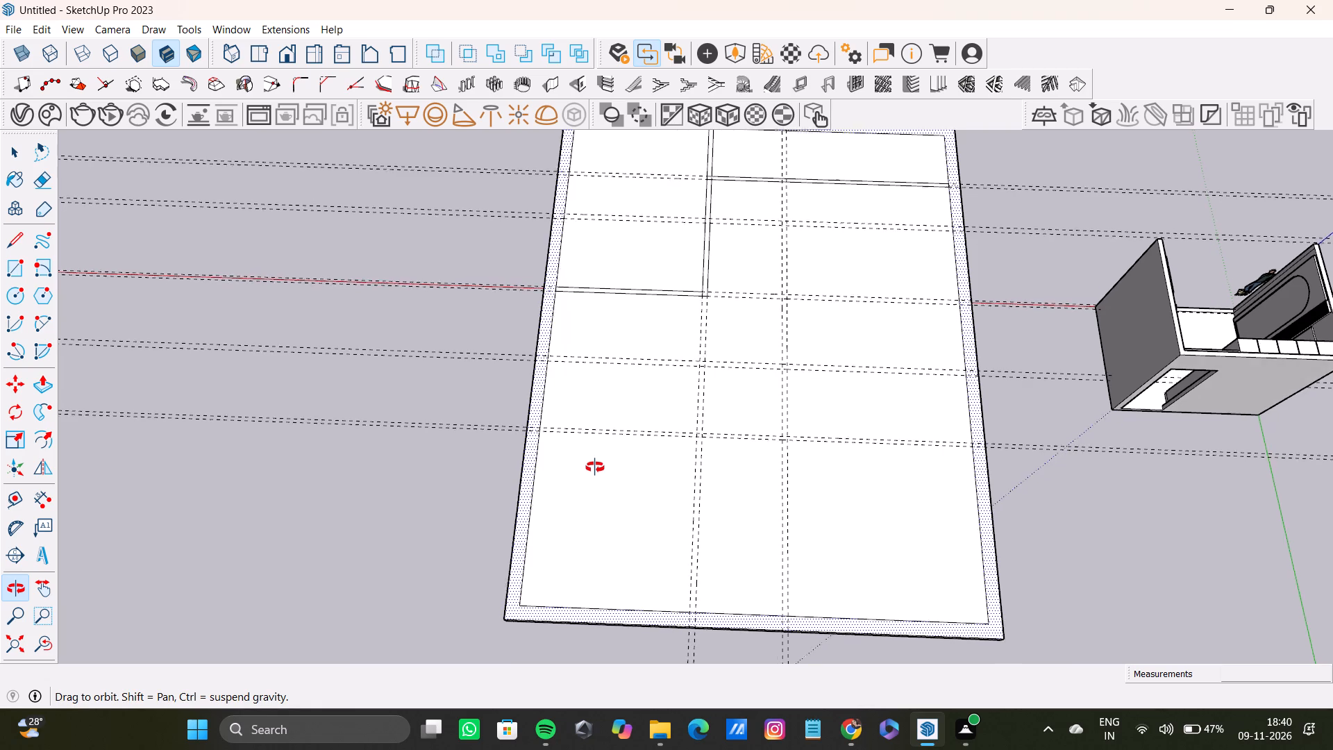
shift+middle_drag(595, 467, 587, 470)
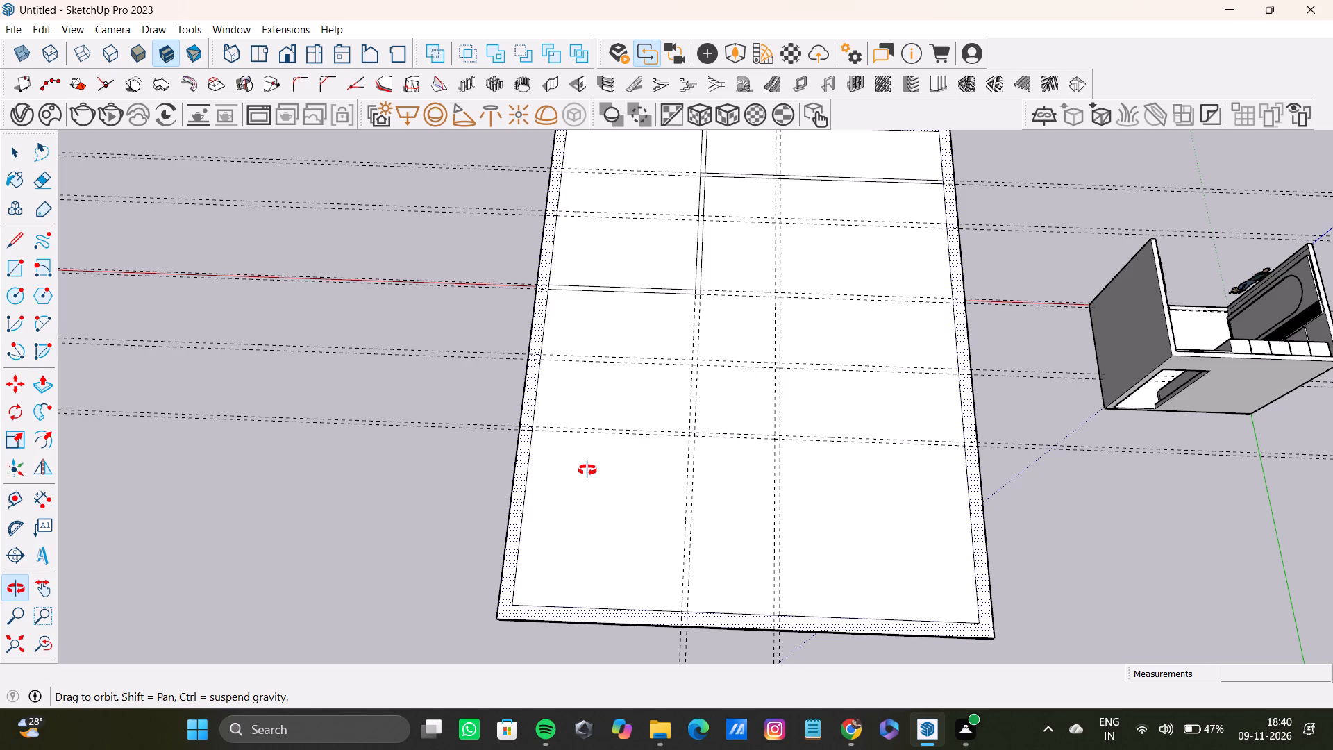
shift+middle_drag(587, 470, 587, 460)
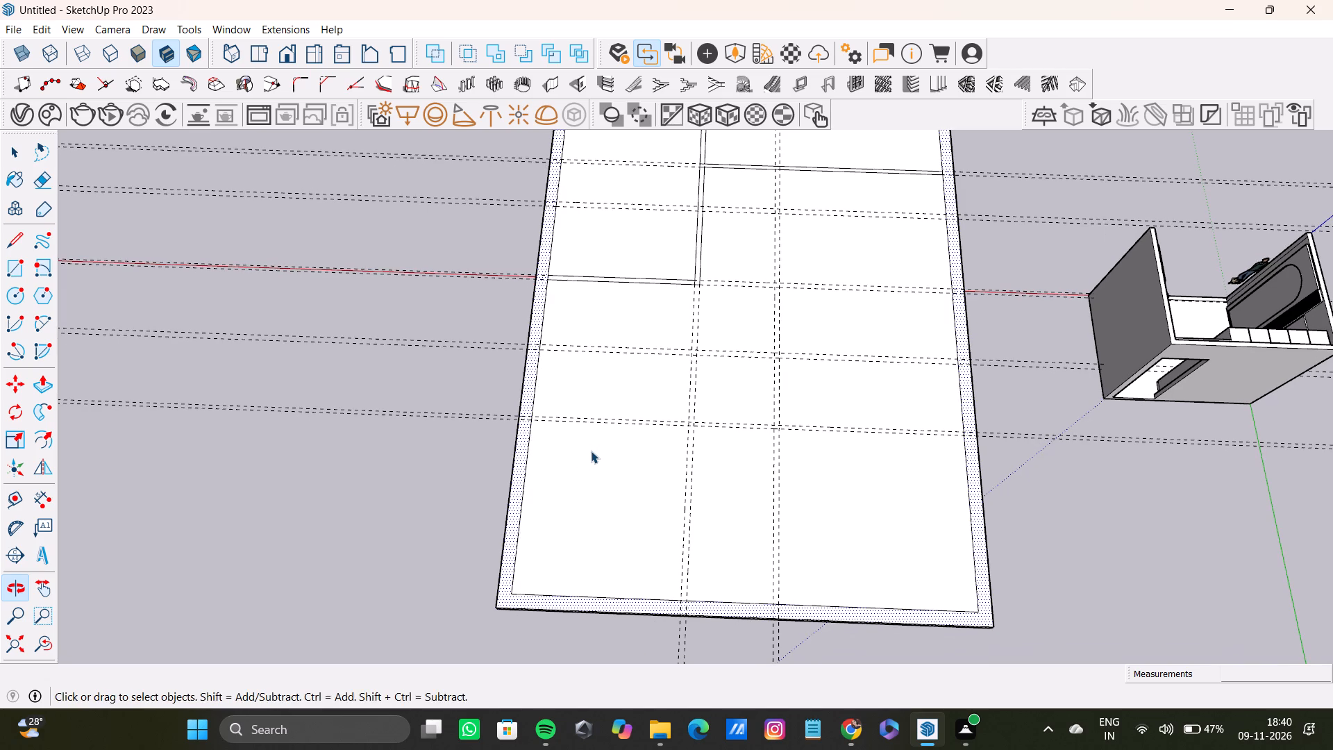
Draw a wall rectangle within the fifth red-axis guide pair, from the perimeter wall's inner edge to just short of the green-axis guides.
key(r)
scroll(555, 444, up, 10)
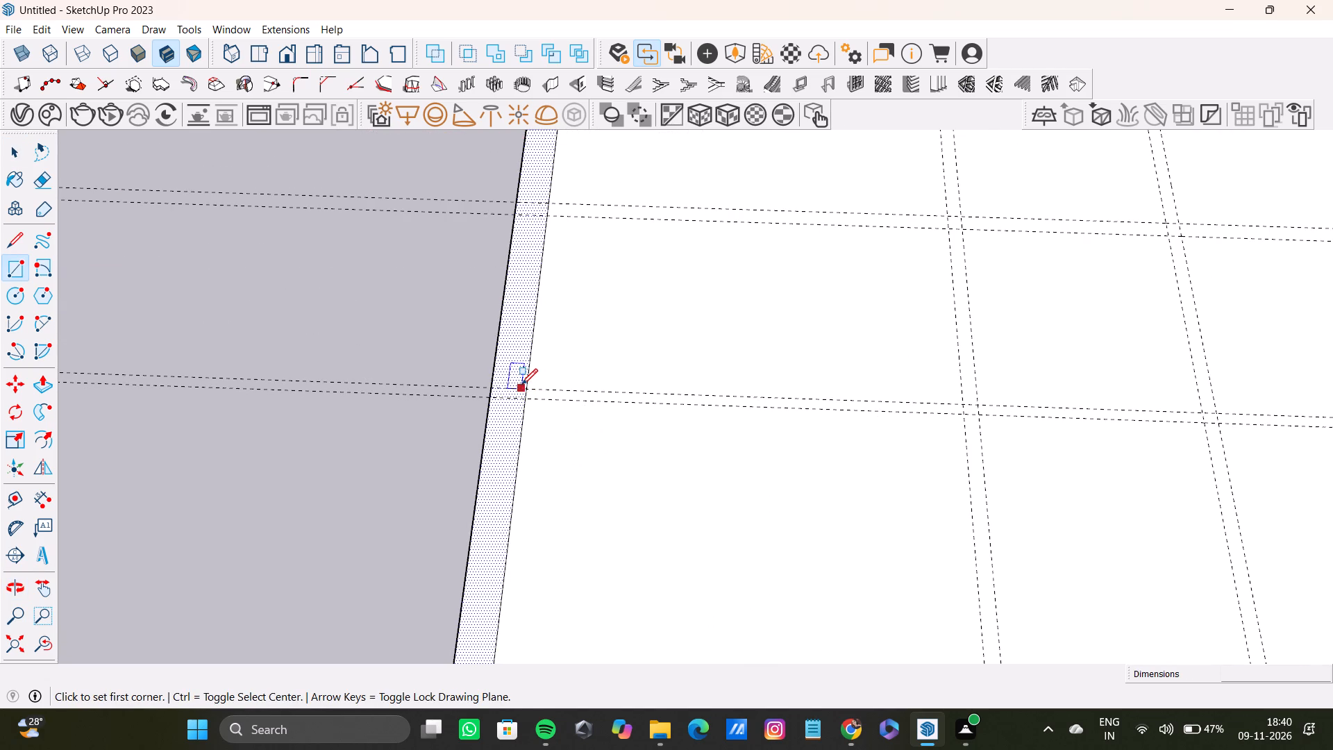
click(529, 392)
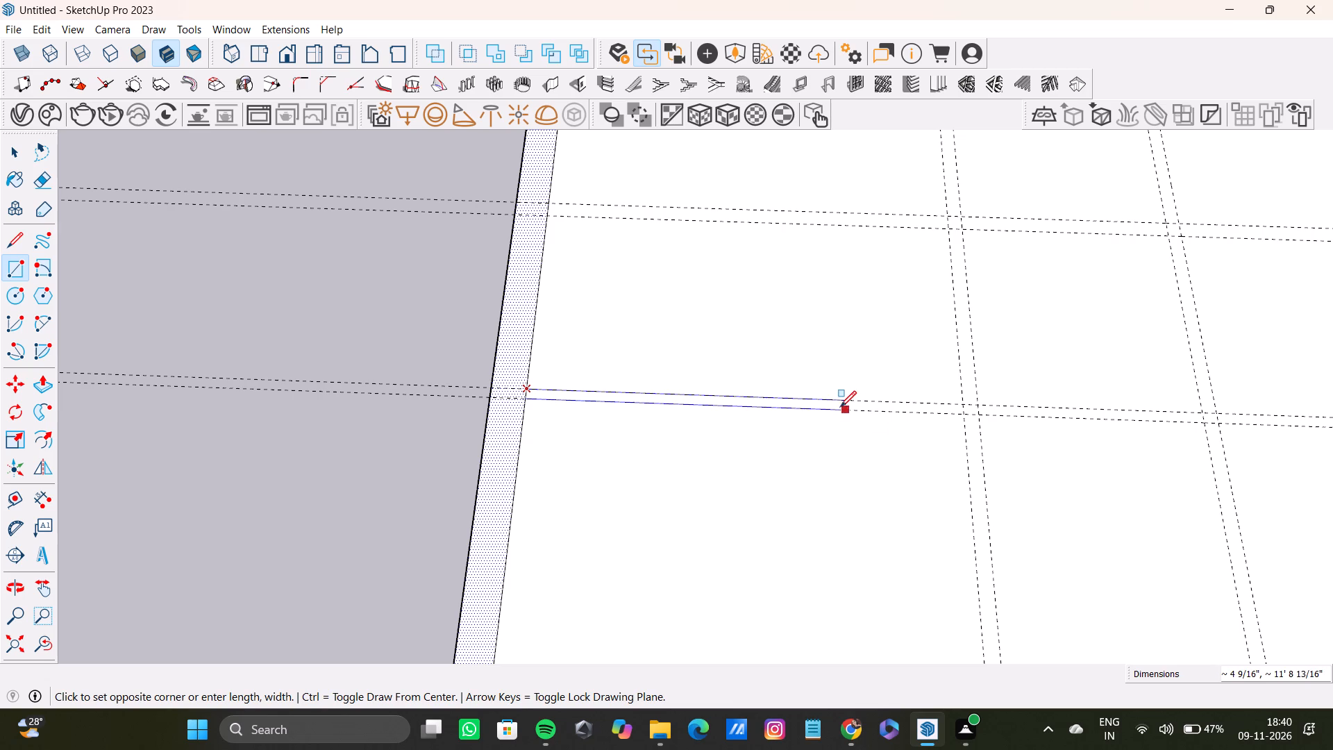
click(803, 408)
Draw a 6 1/2" wide wall rectangle within the first green-axis guide pair, starting beyond the fifth red-axis pair and ending at the end perimeter wall's inner edge.
scroll(816, 421, down, 4)
shift+middle_drag(842, 454, 695, 223)
scroll(786, 323, up, 3)
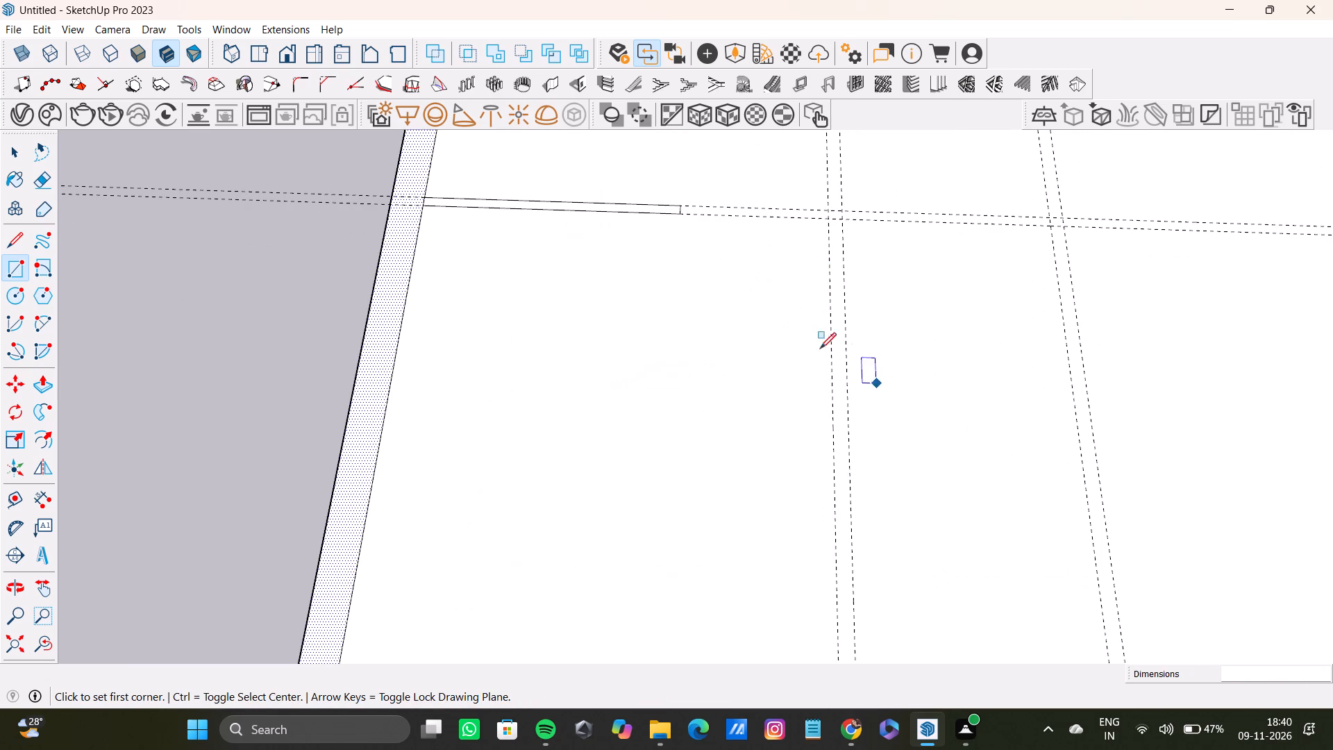
click(830, 347)
shift+middle_drag(857, 506, 853, 415)
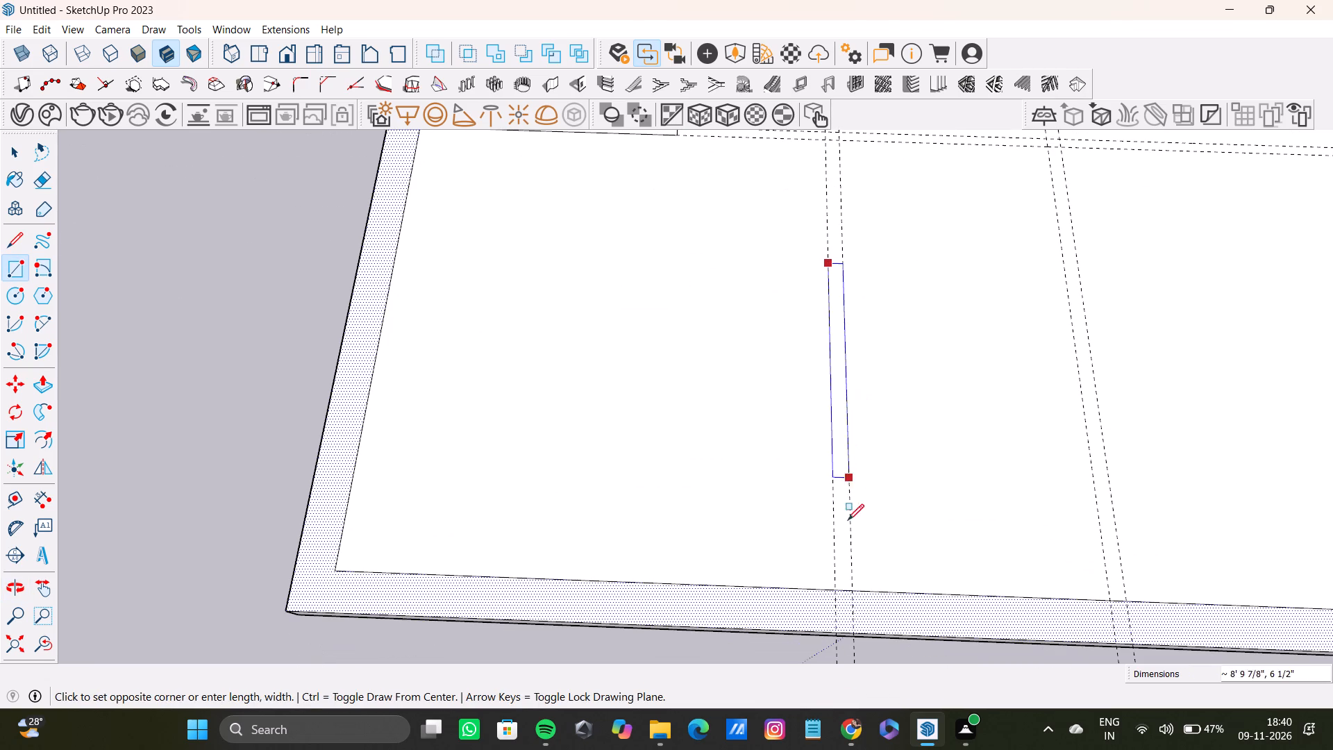
click(851, 592)
Place a guide 5' 6 11/16" from the fifth red-axis pair's outer guide, aligned with the free end of the new green-axis wall.
scroll(822, 517, down, 8)
shift+middle_drag(803, 487, 808, 528)
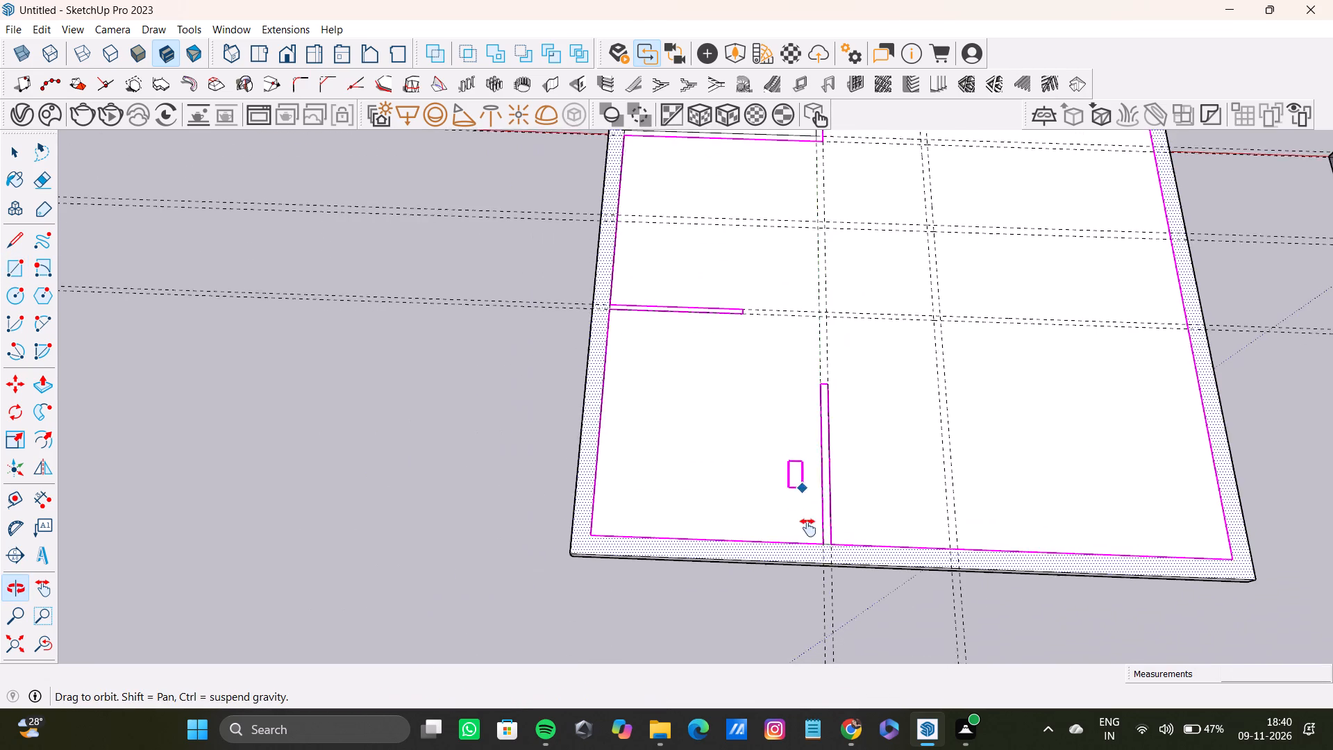
shift+middle_drag(808, 528, 562, 487)
scroll(687, 484, down, 4)
shift+middle_drag(689, 493, 808, 479)
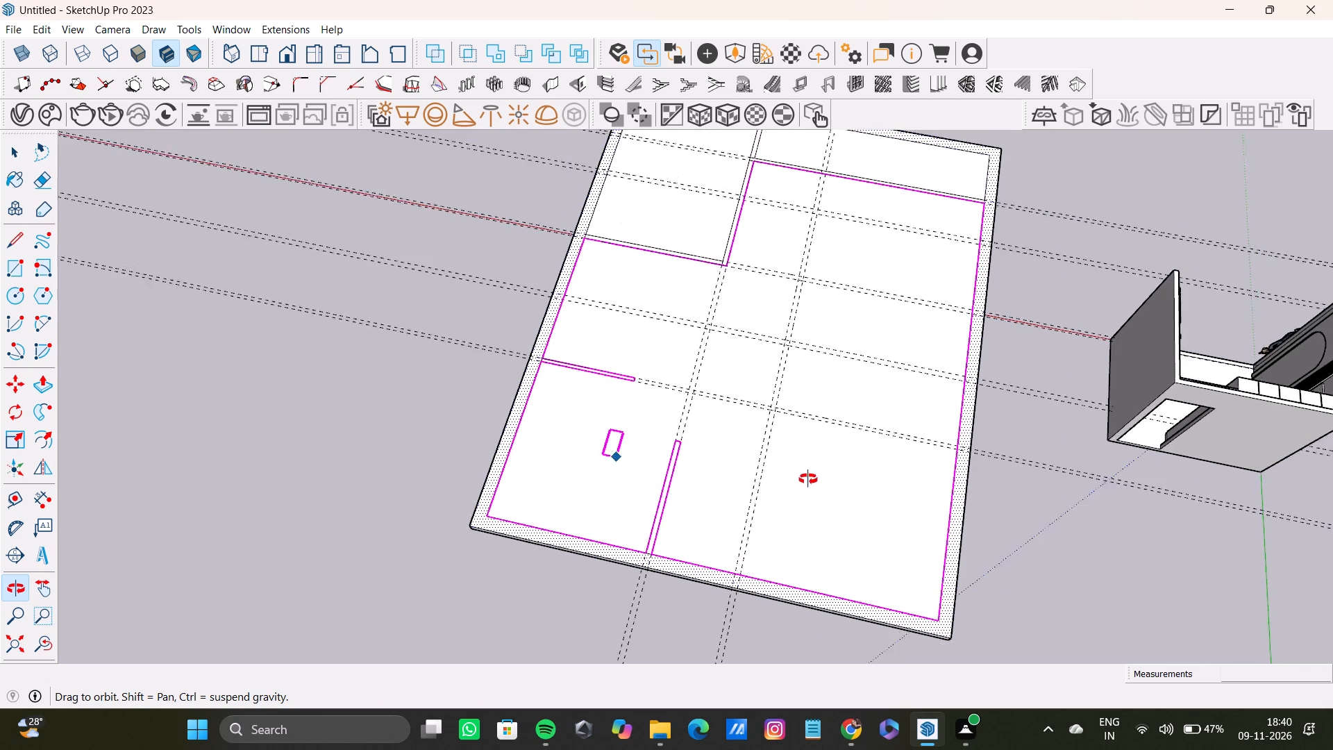
shift+middle_drag(808, 479, 874, 531)
scroll(660, 451, up, 7)
scroll(822, 478, up, 4)
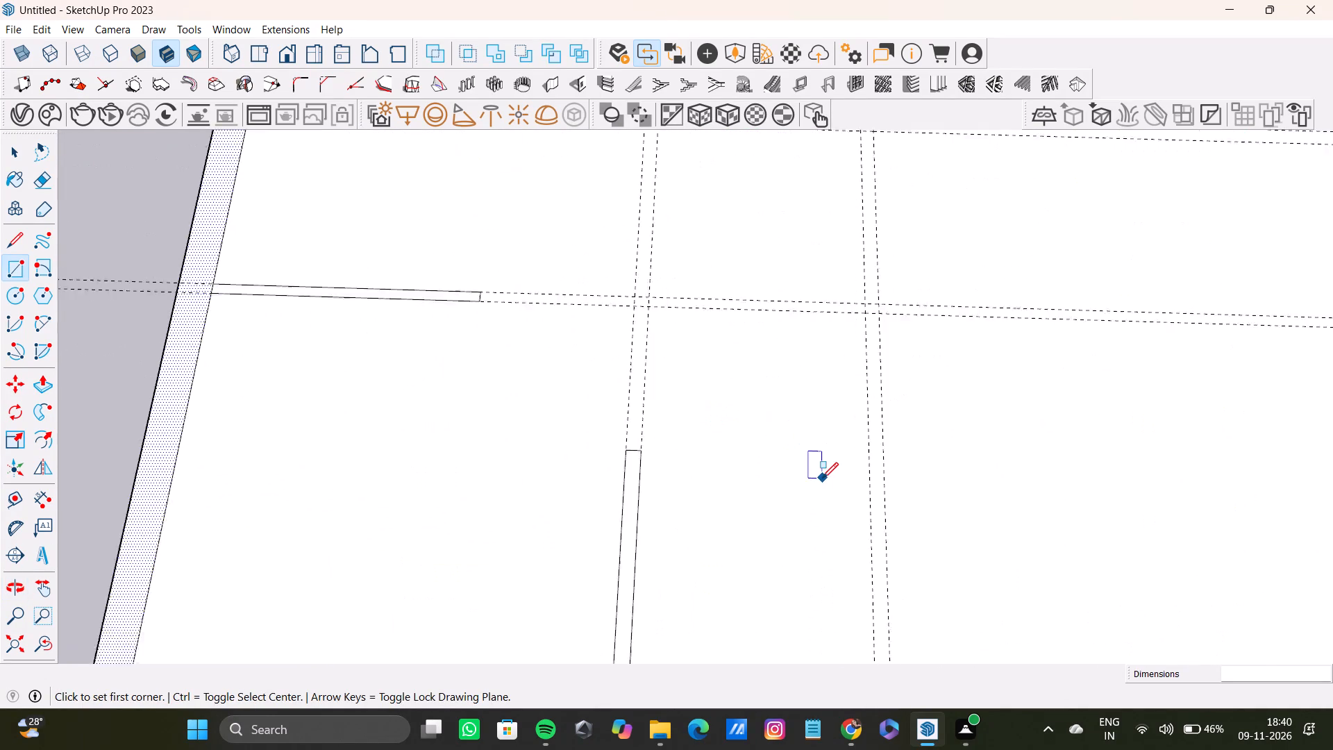
shift+middle_drag(826, 479, 763, 381)
key(t)
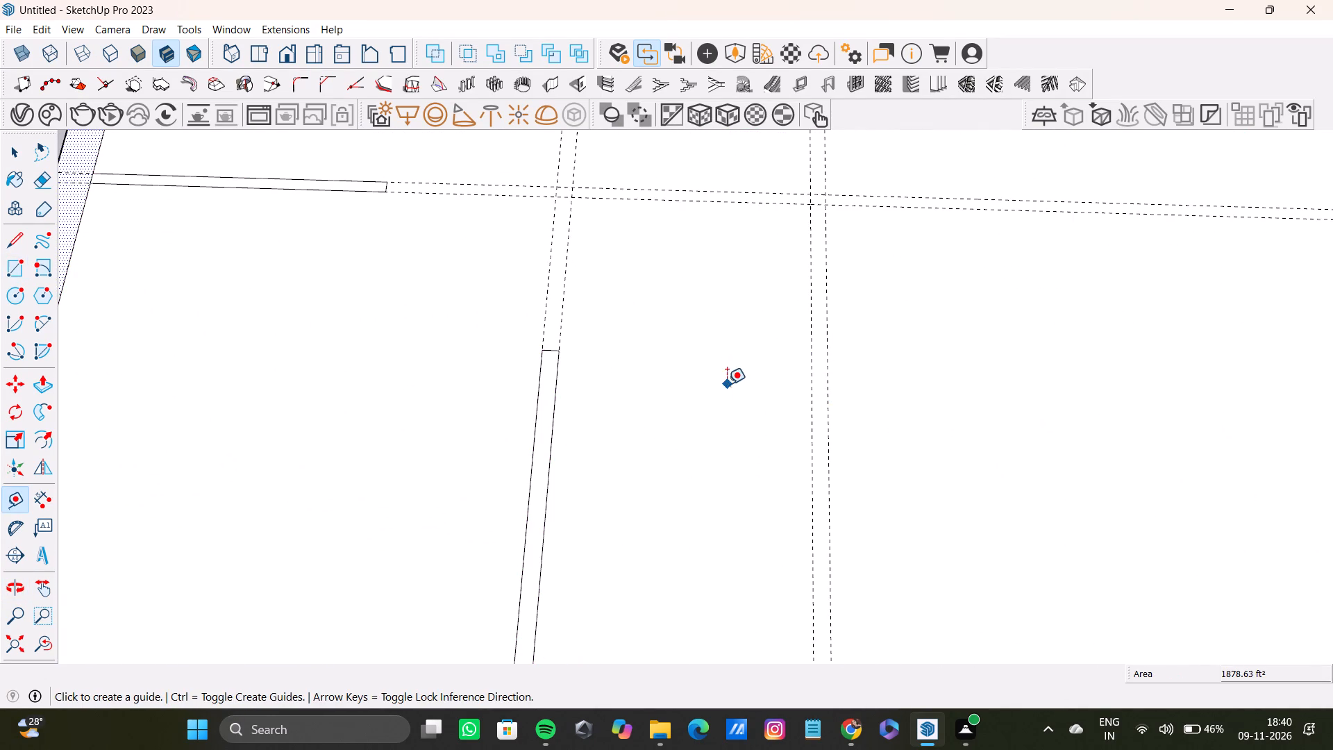
click(719, 200)
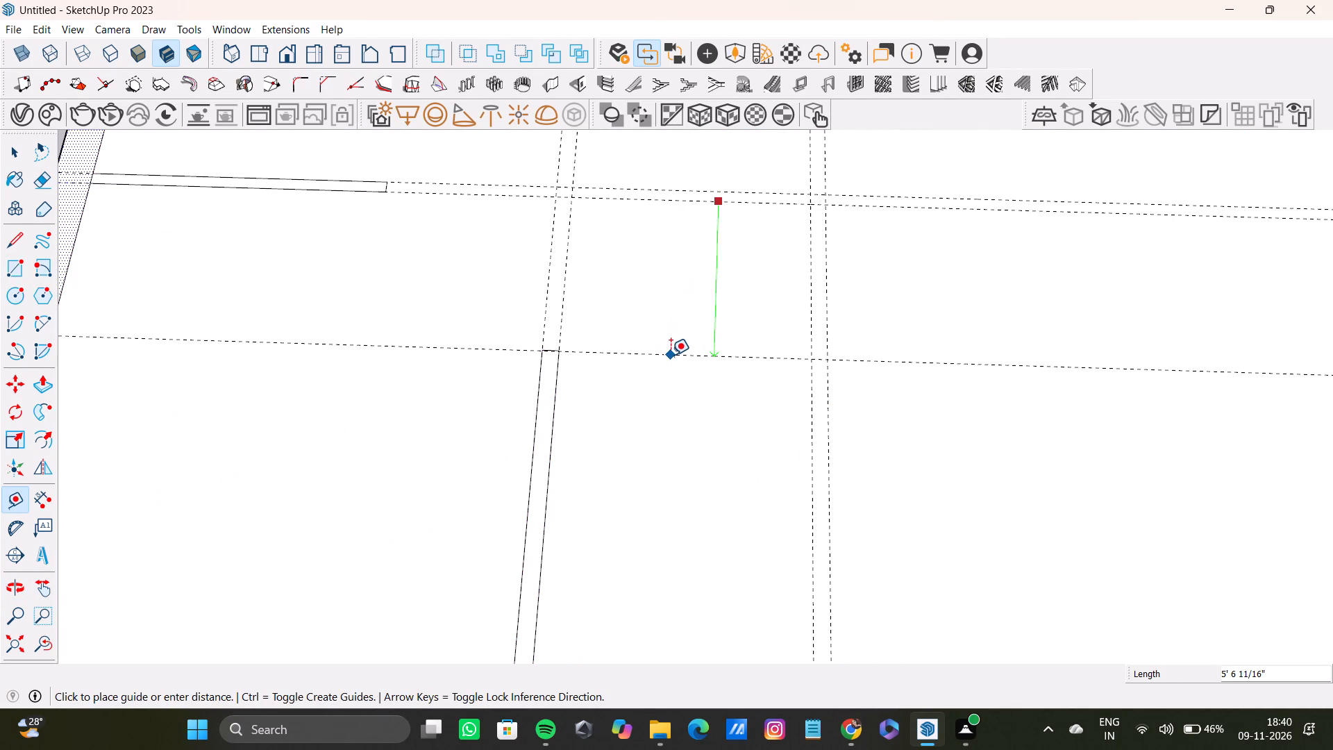
click(671, 355)
Draw a matching wall rectangle within the second green-axis guide pair, from the new guide to the end perimeter wall's inner edge.
key(r)
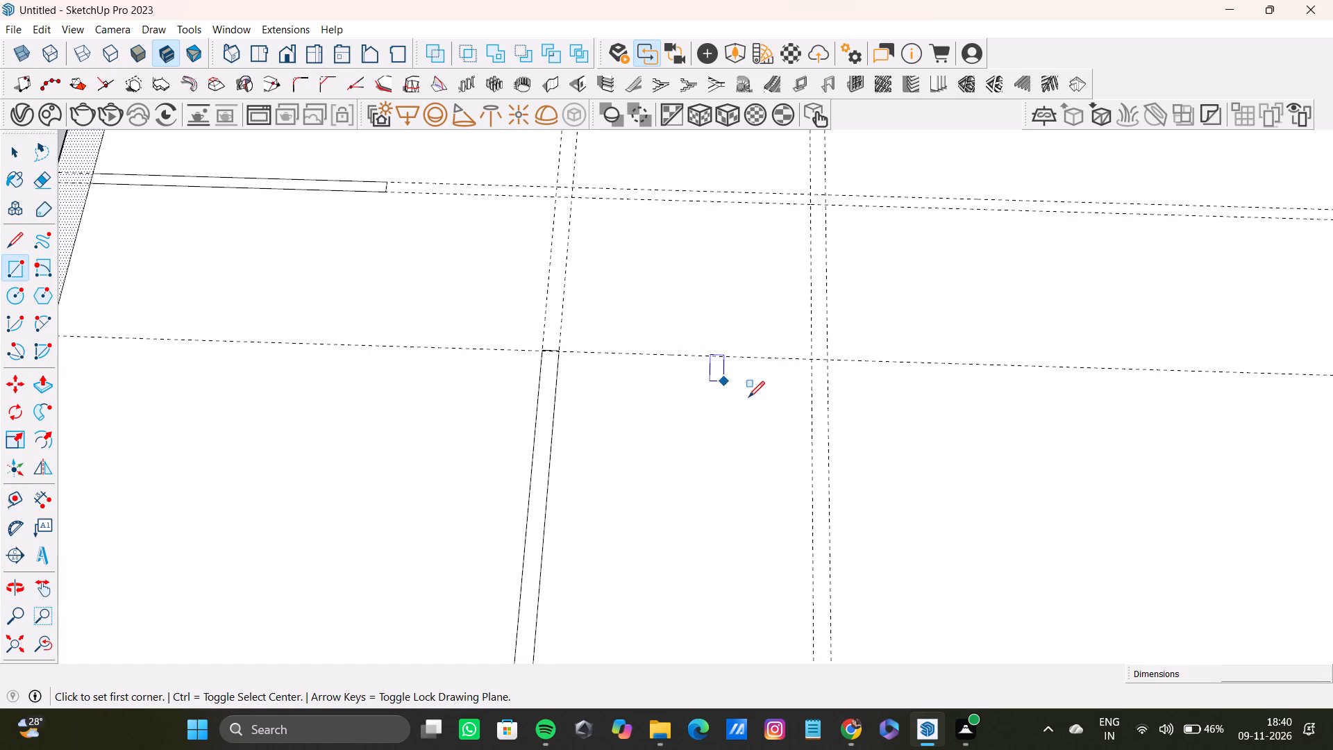
scroll(748, 399, down, 2)
shift+middle_drag(744, 399, 716, 344)
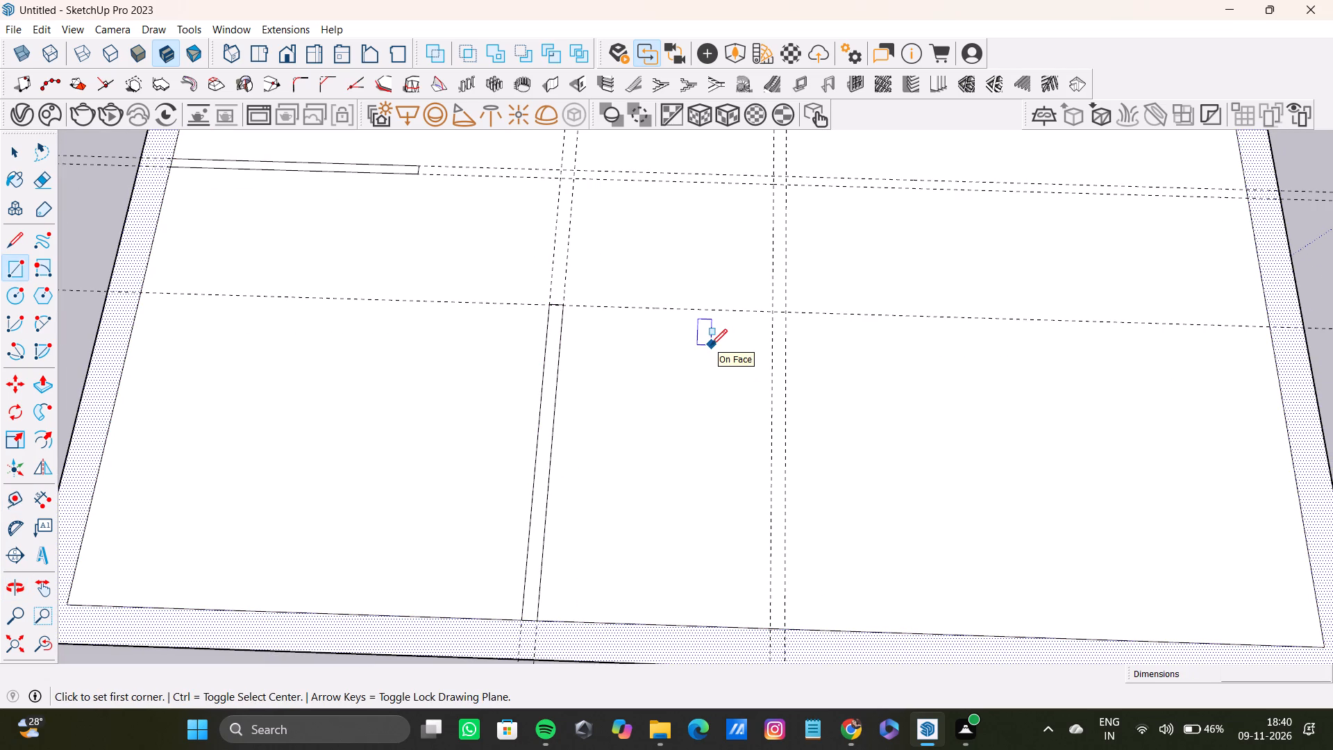
scroll(771, 319, up, 6)
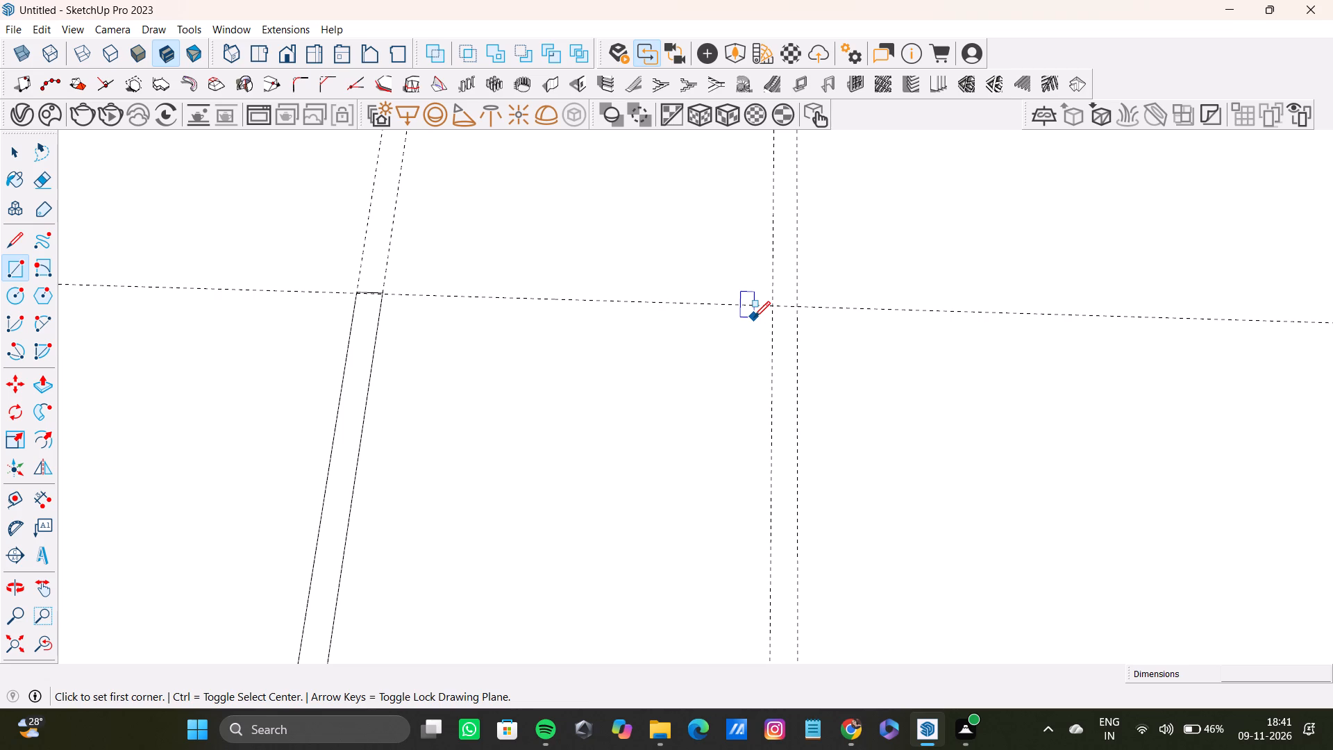
scroll(784, 385, down, 3)
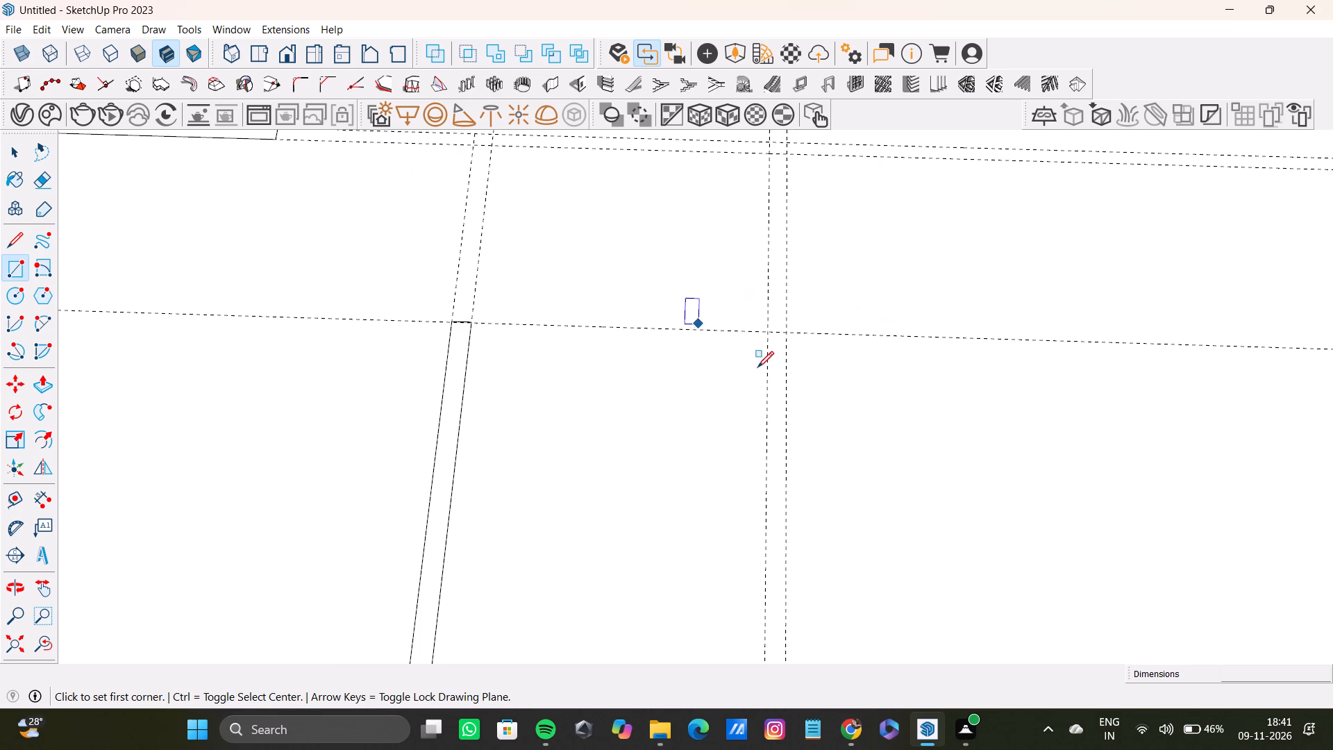
scroll(790, 374, up, 8)
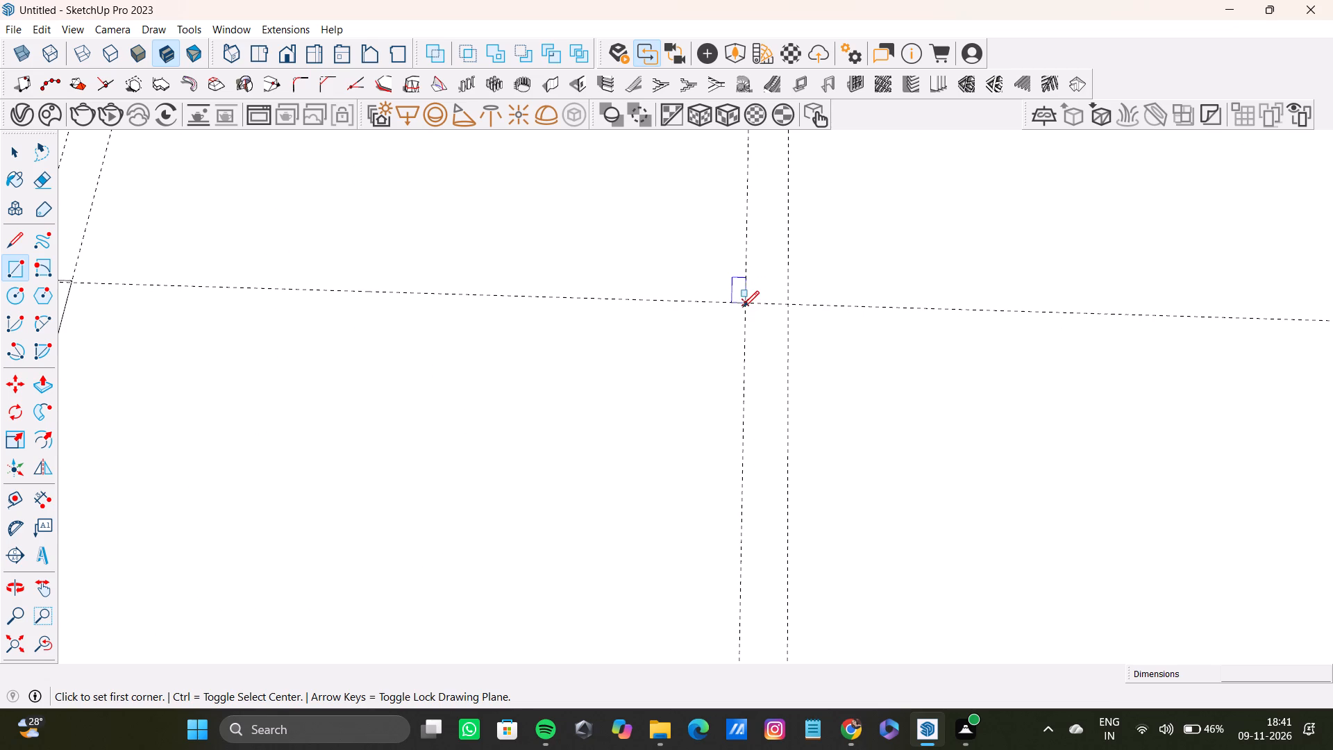
click(745, 301)
scroll(786, 427, down, 5)
shift+middle_drag(776, 464, 716, 153)
scroll(748, 225, down, 2)
middle_drag(725, 444, 705, 293)
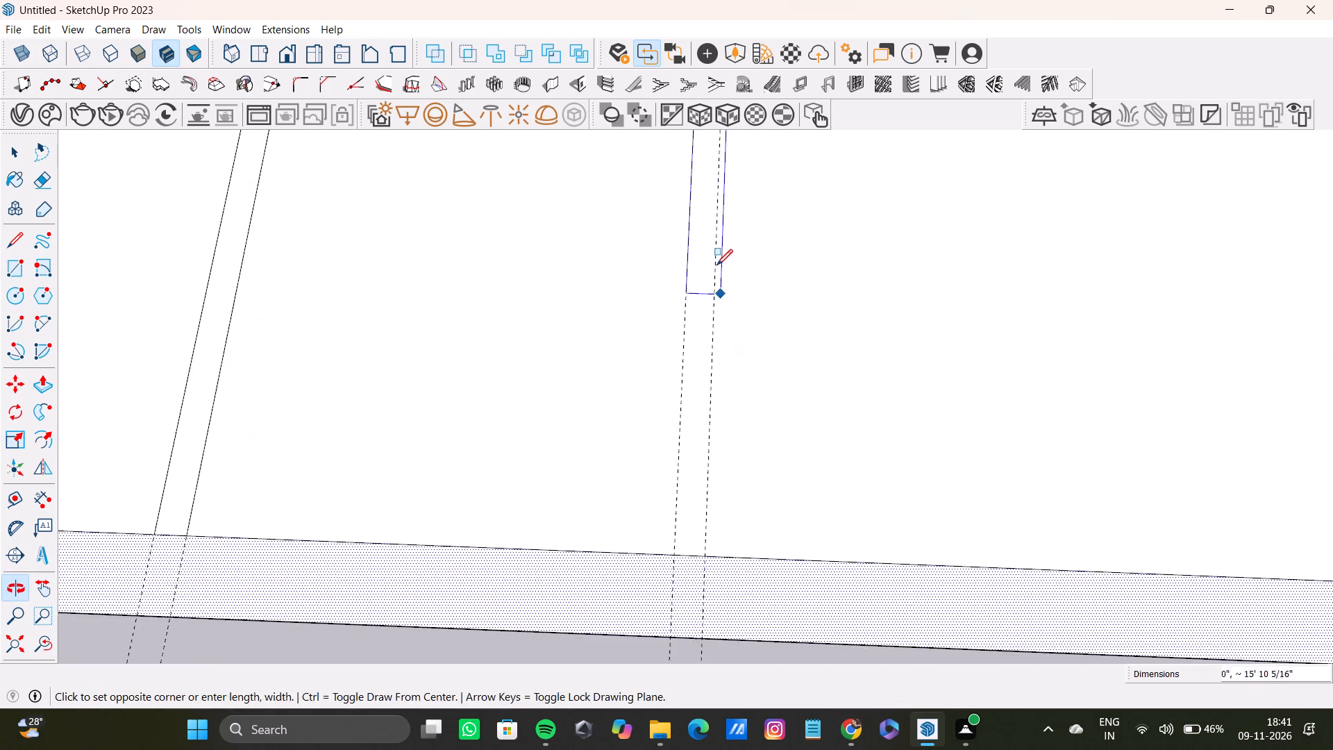
shift+middle_drag(707, 392, 715, 347)
shift+scroll(707, 392, down, 1)
click(714, 499)
Examine the two parallel end partitions and the guide crossings around their free ends.
scroll(704, 446, down, 9)
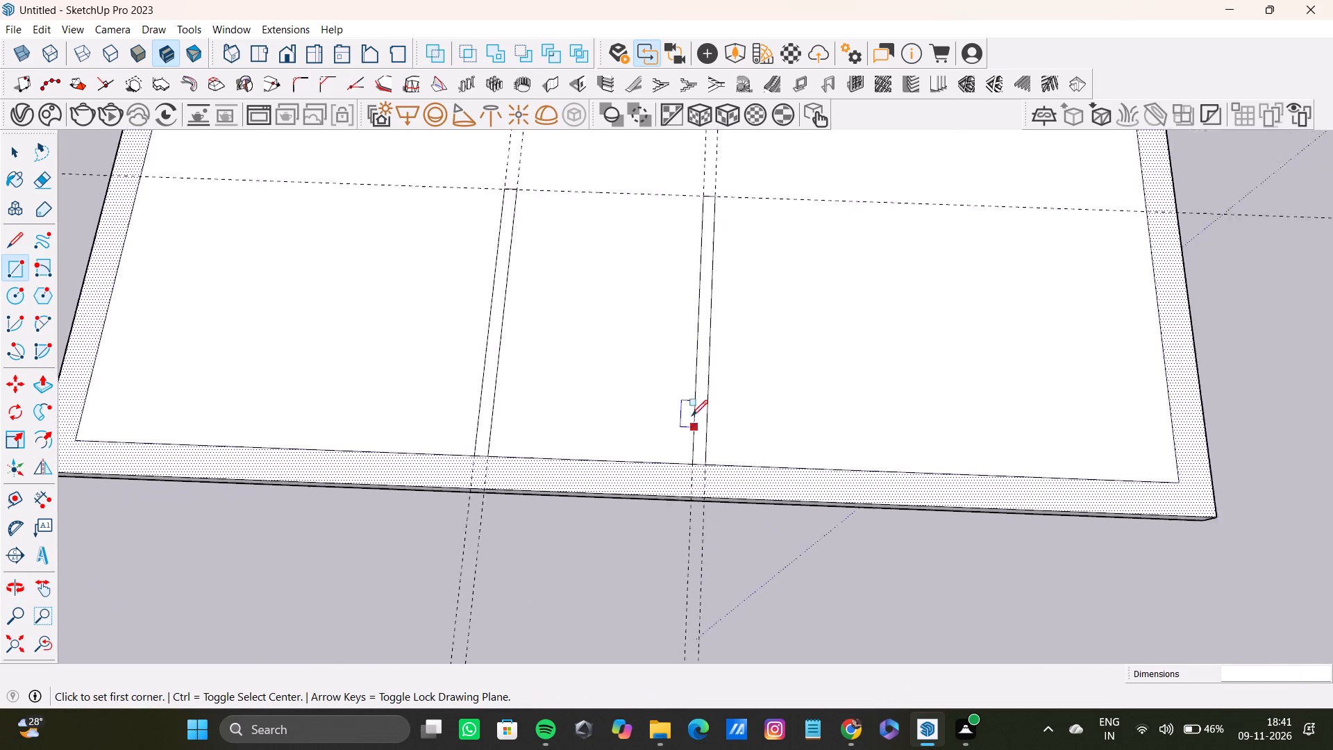
scroll(691, 416, down, 5)
shift+middle_drag(728, 358, 662, 448)
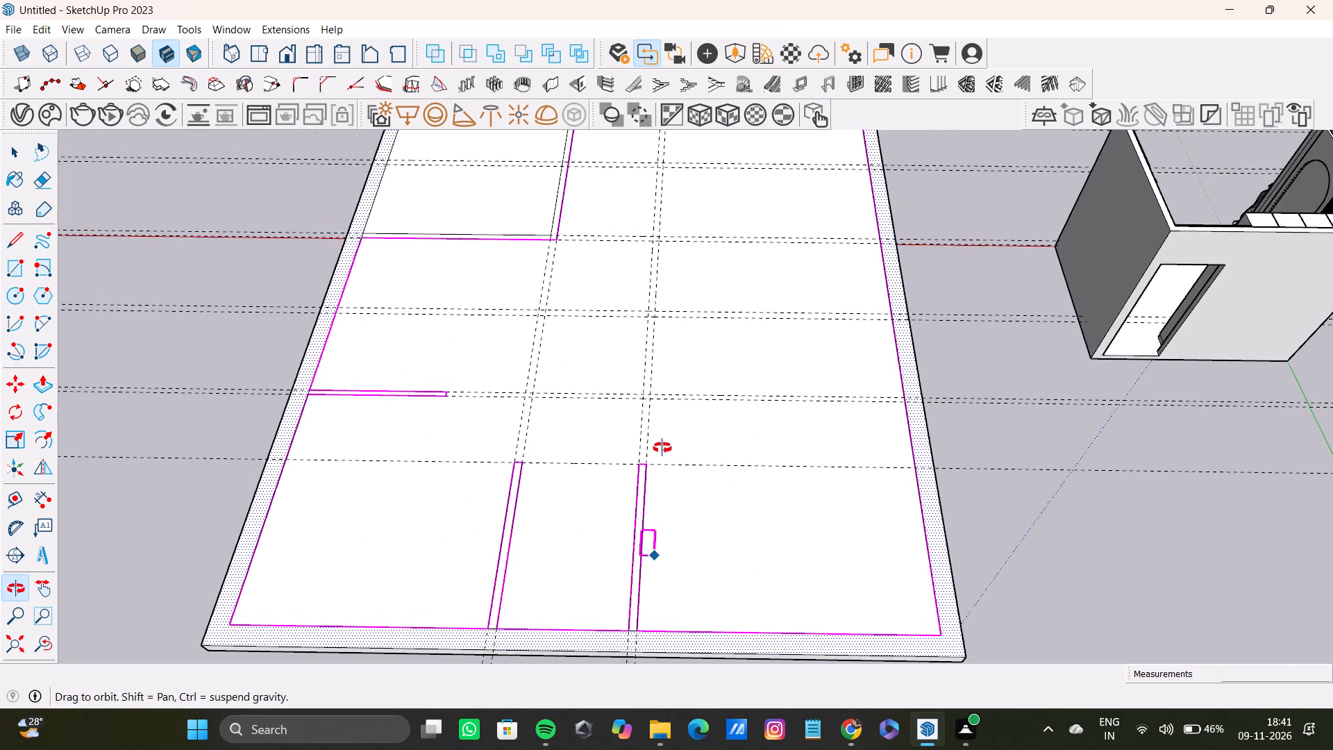
shift+middle_drag(662, 448, 646, 476)
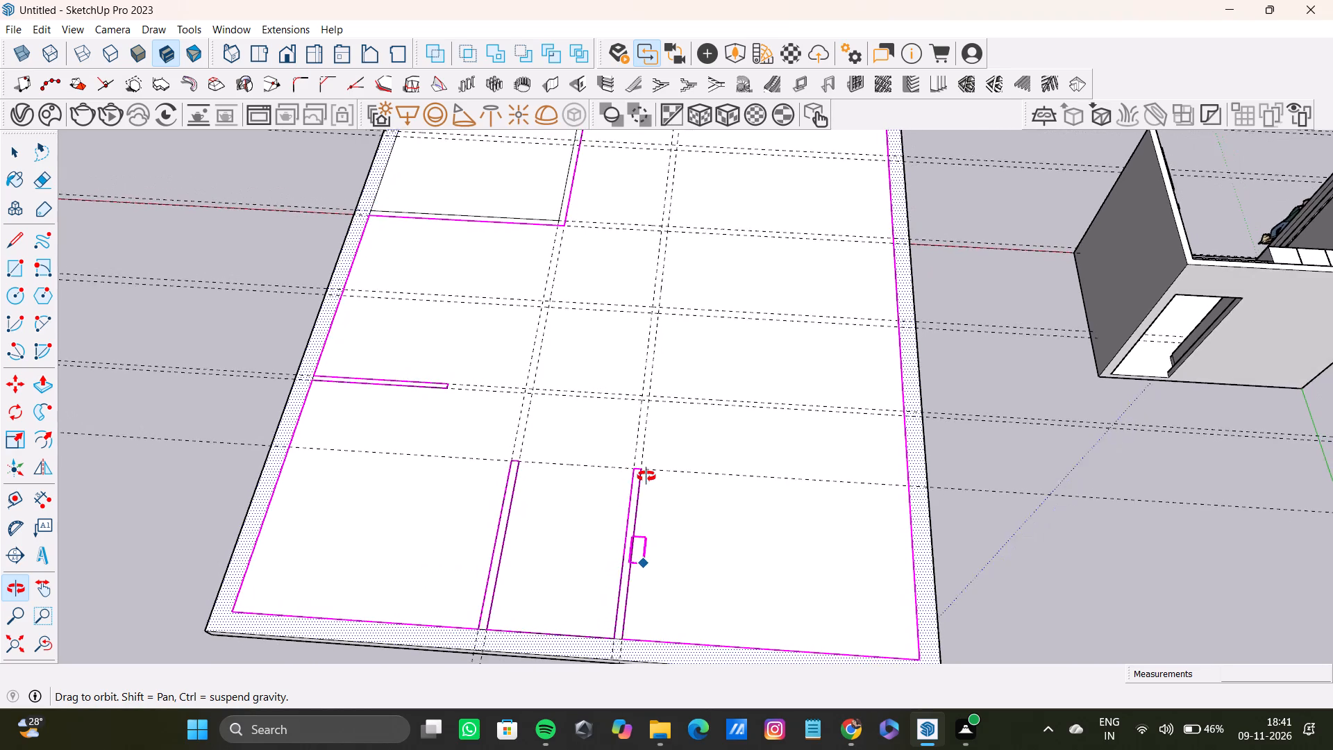
shift+middle_drag(646, 476, 665, 499)
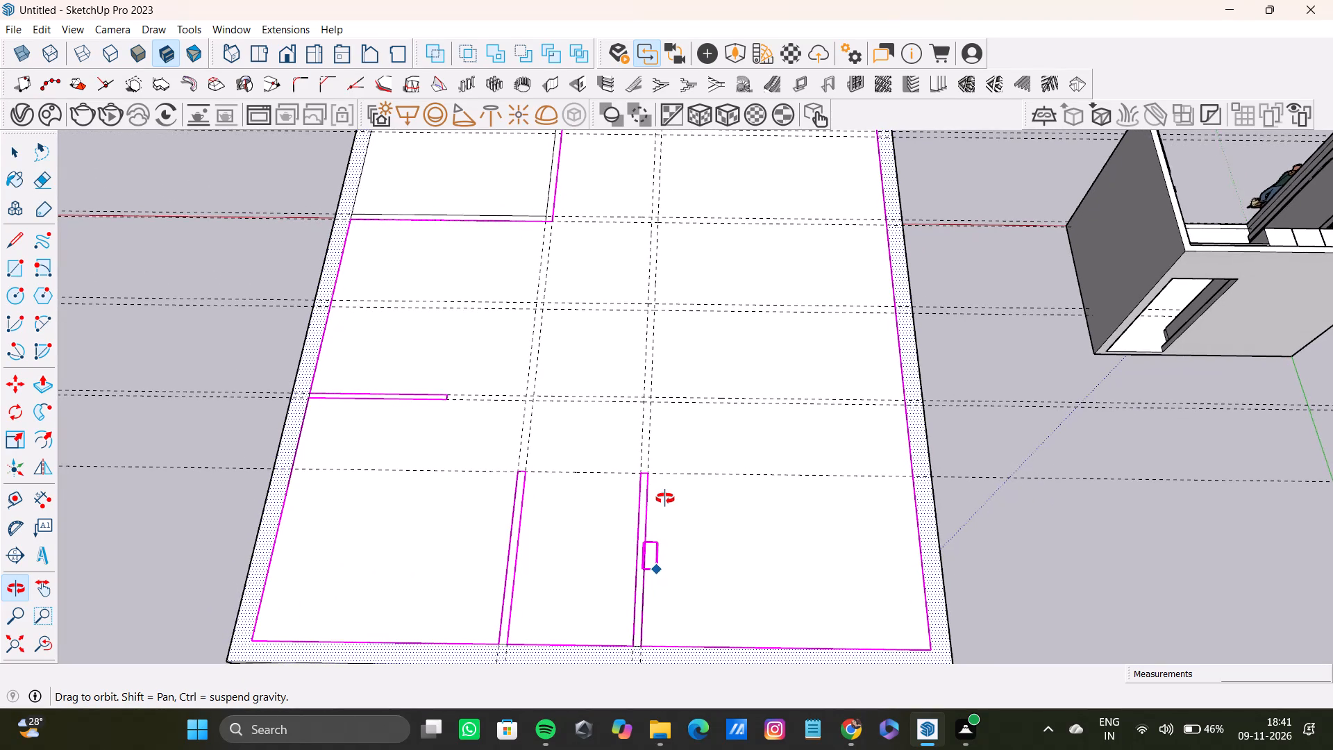
shift+middle_drag(665, 499, 666, 498)
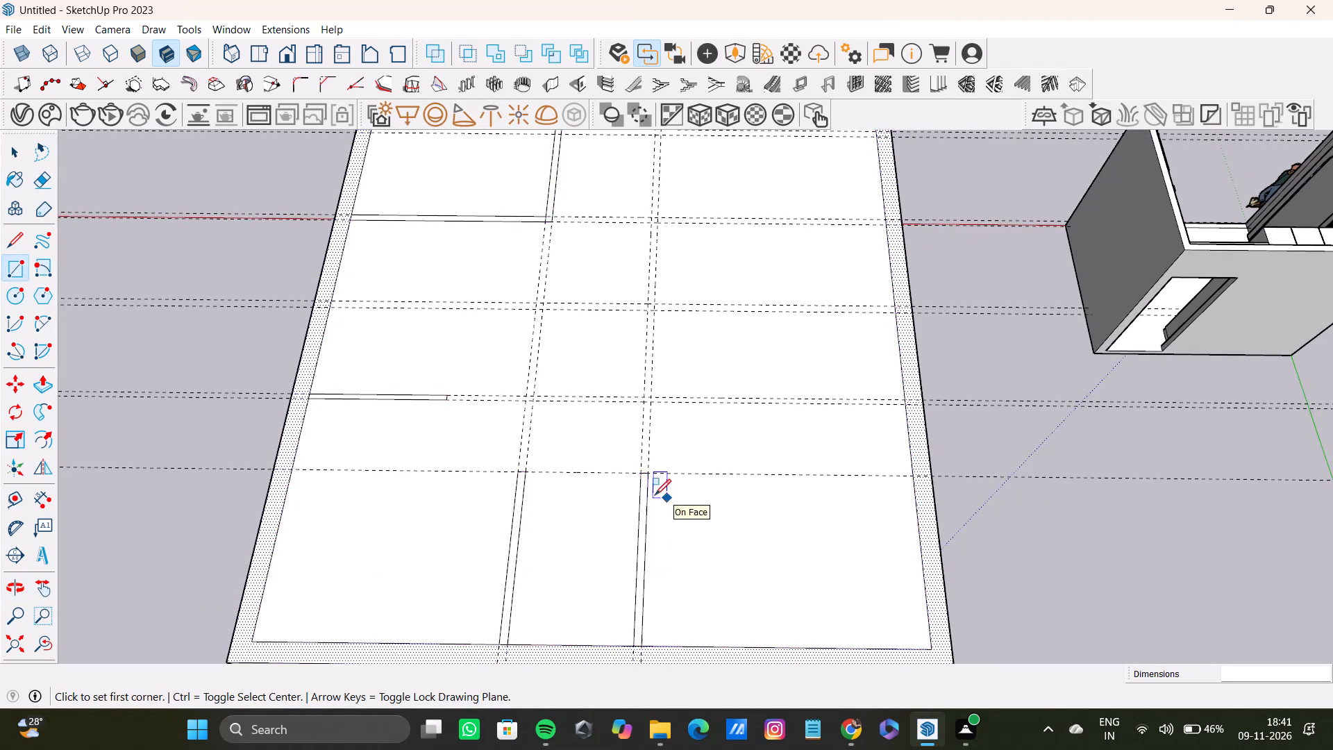
scroll(694, 465, up, 7)
key(space)
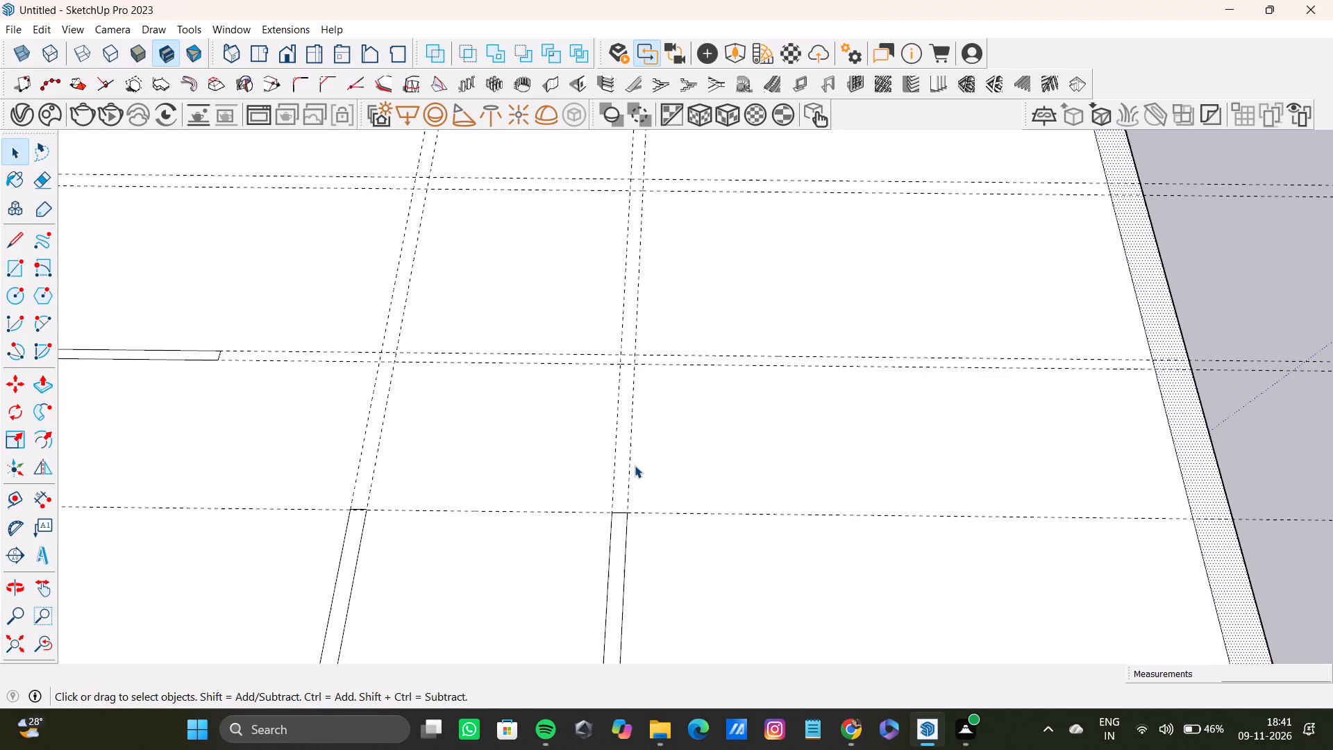
scroll(623, 501, up, 8)
key(space)
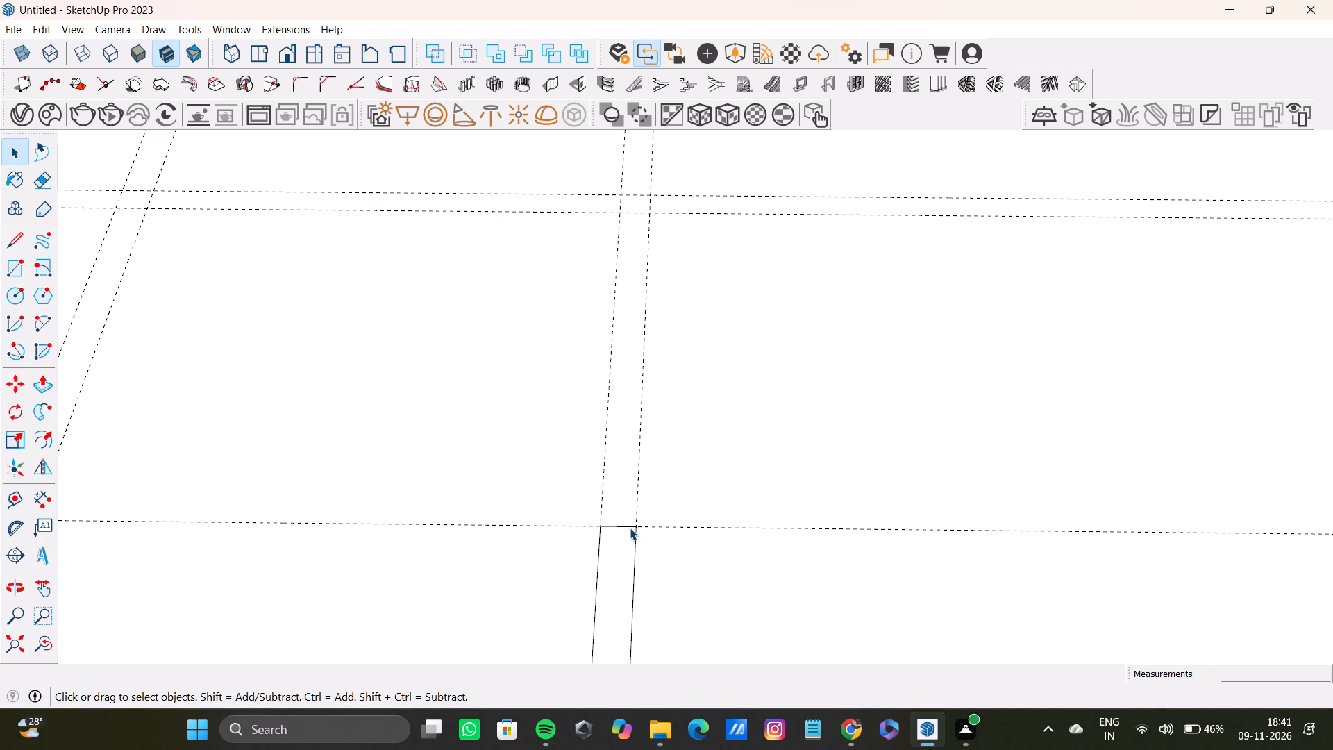
scroll(630, 528, down, 9)
shift+middle_drag(628, 528, 626, 487)
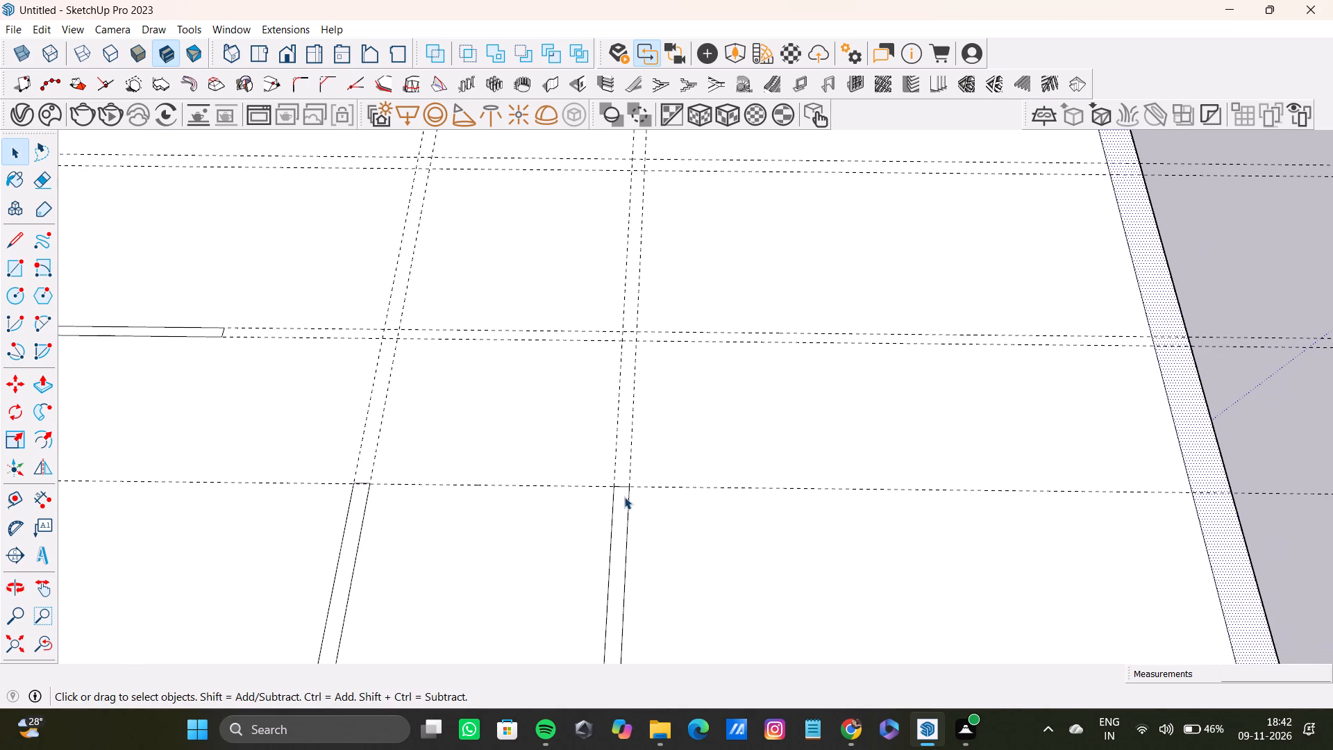
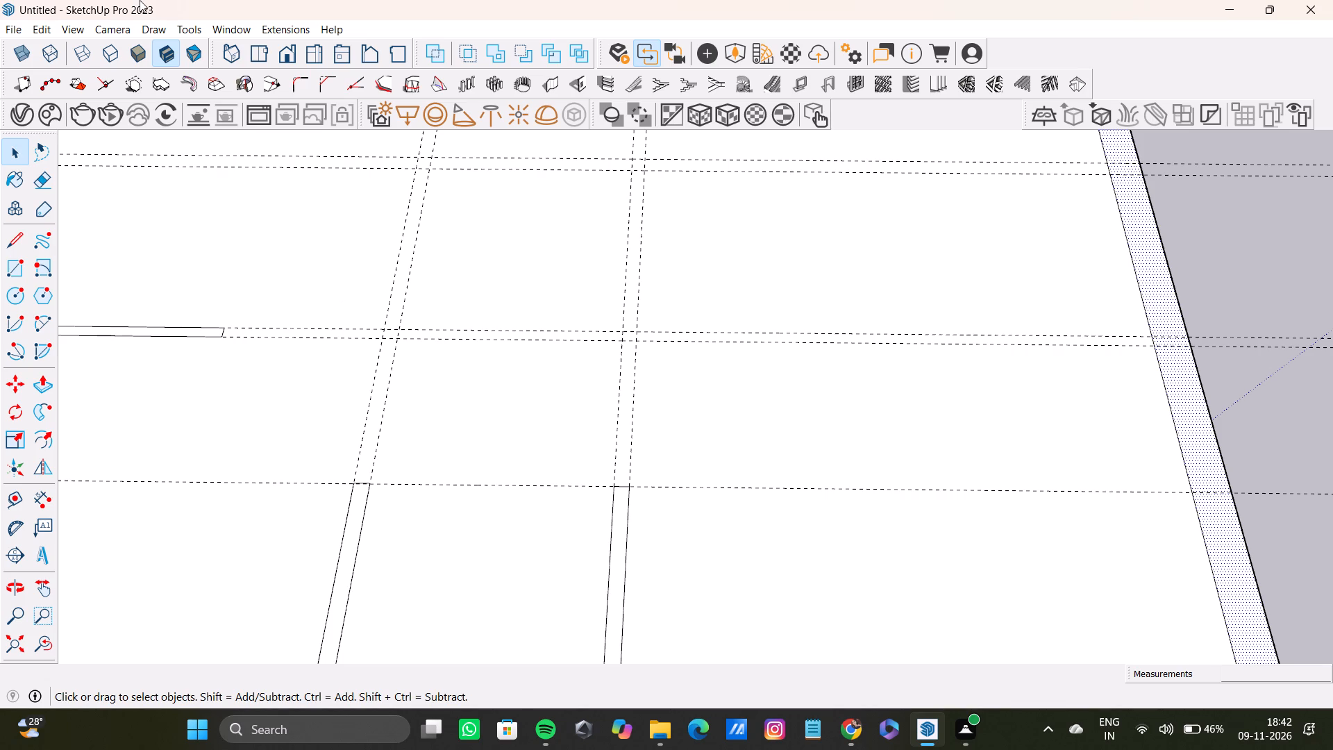
Delete the free-end edge and both long edges of the wall outline within the second green-axis guide pair.
scroll(170, 155, down, 17)
middle_drag(483, 379, 454, 277)
scroll(516, 352, down, 5)
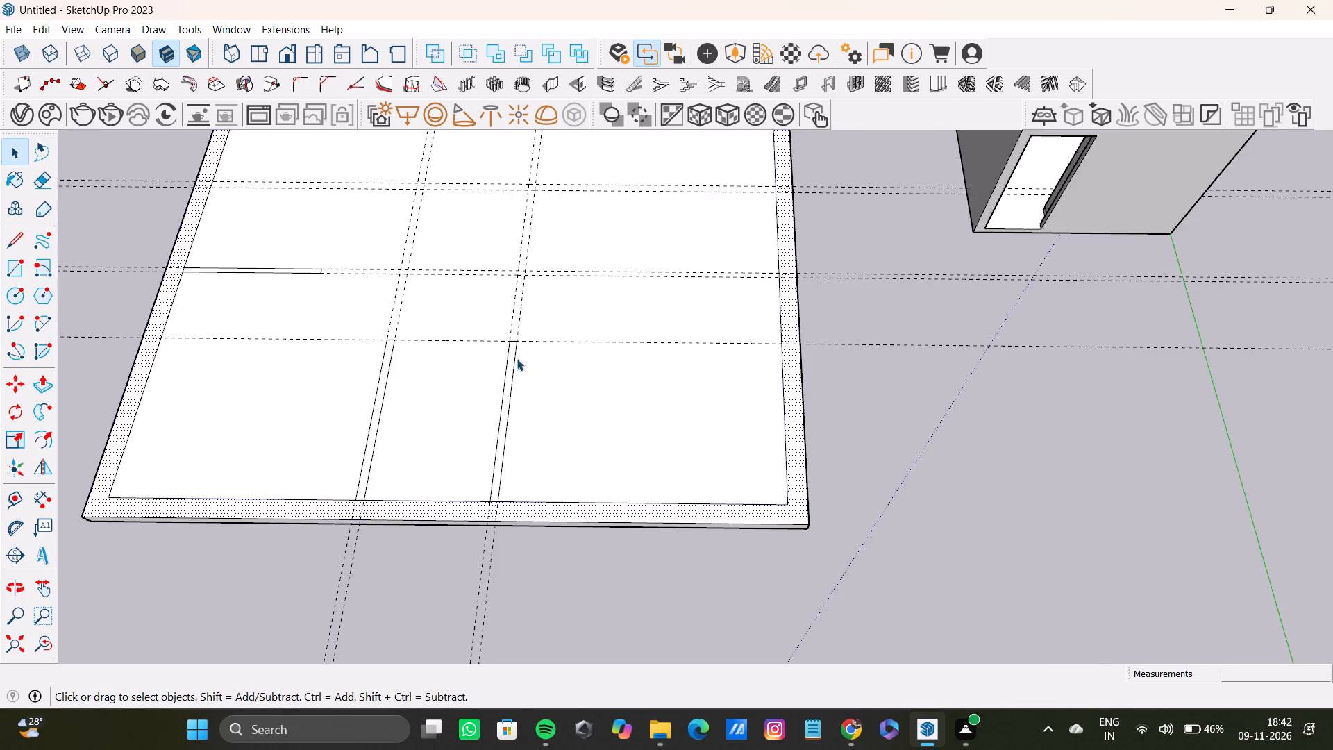
shift+middle_drag(517, 358, 526, 392)
scroll(526, 392, up, 8)
scroll(521, 369, down, 4)
shift+middle_drag(520, 369, 519, 399)
scroll(517, 399, up, 8)
click(507, 310)
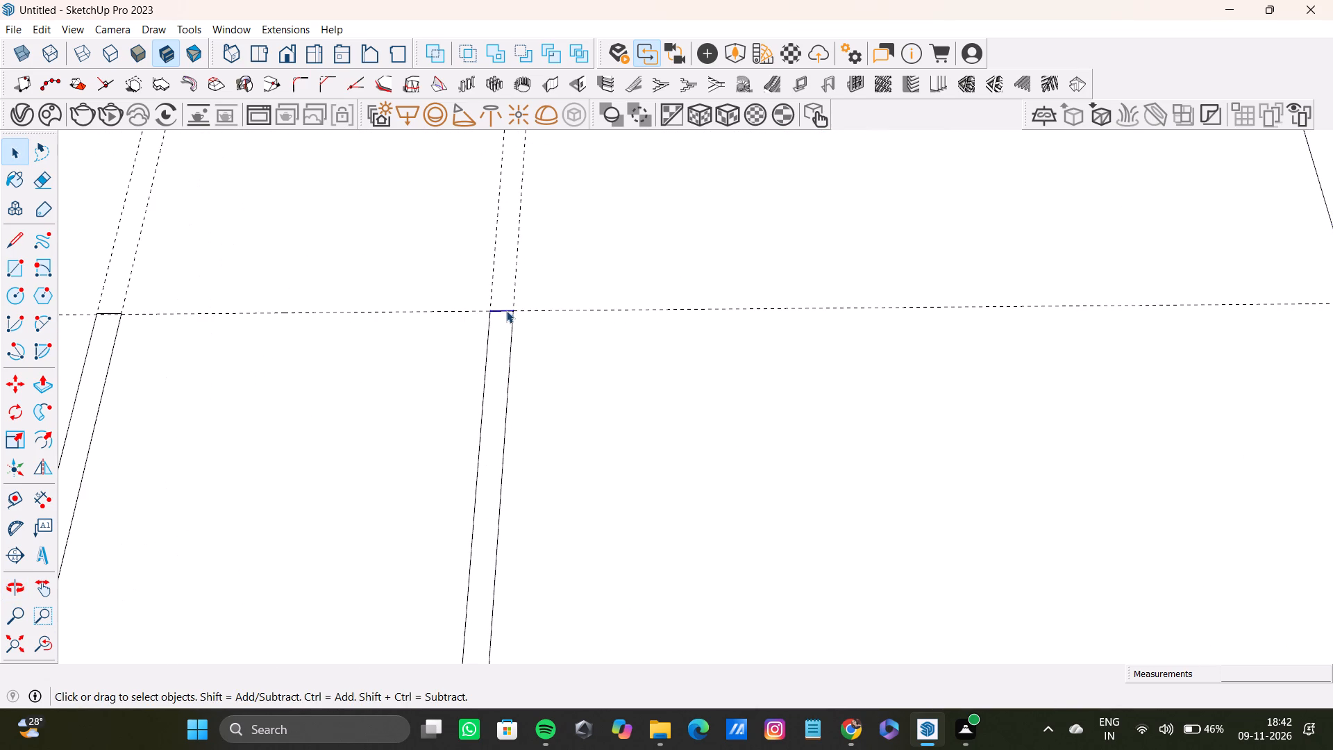
key(Delete)
scroll(500, 311, down, 14)
shift+middle_drag(499, 310, 498, 352)
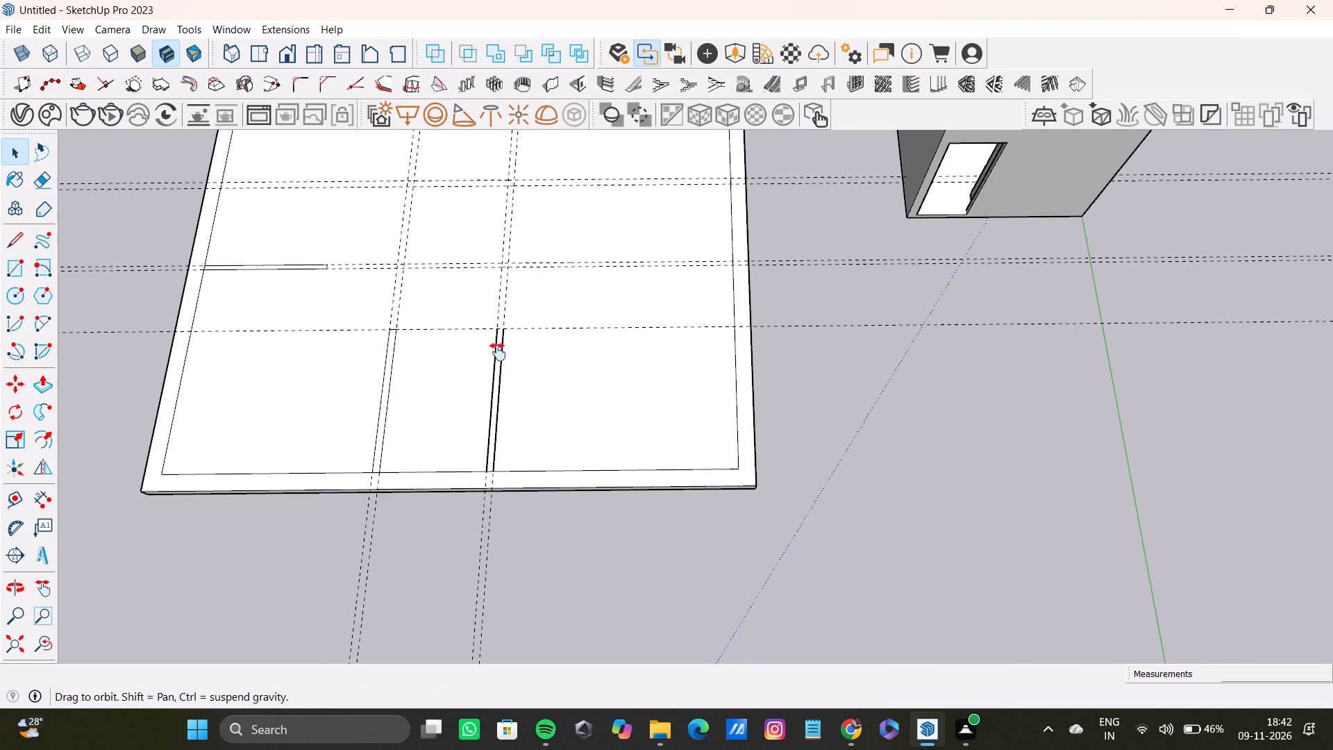
shift+middle_drag(498, 352, 625, 364)
scroll(616, 389, up, 2)
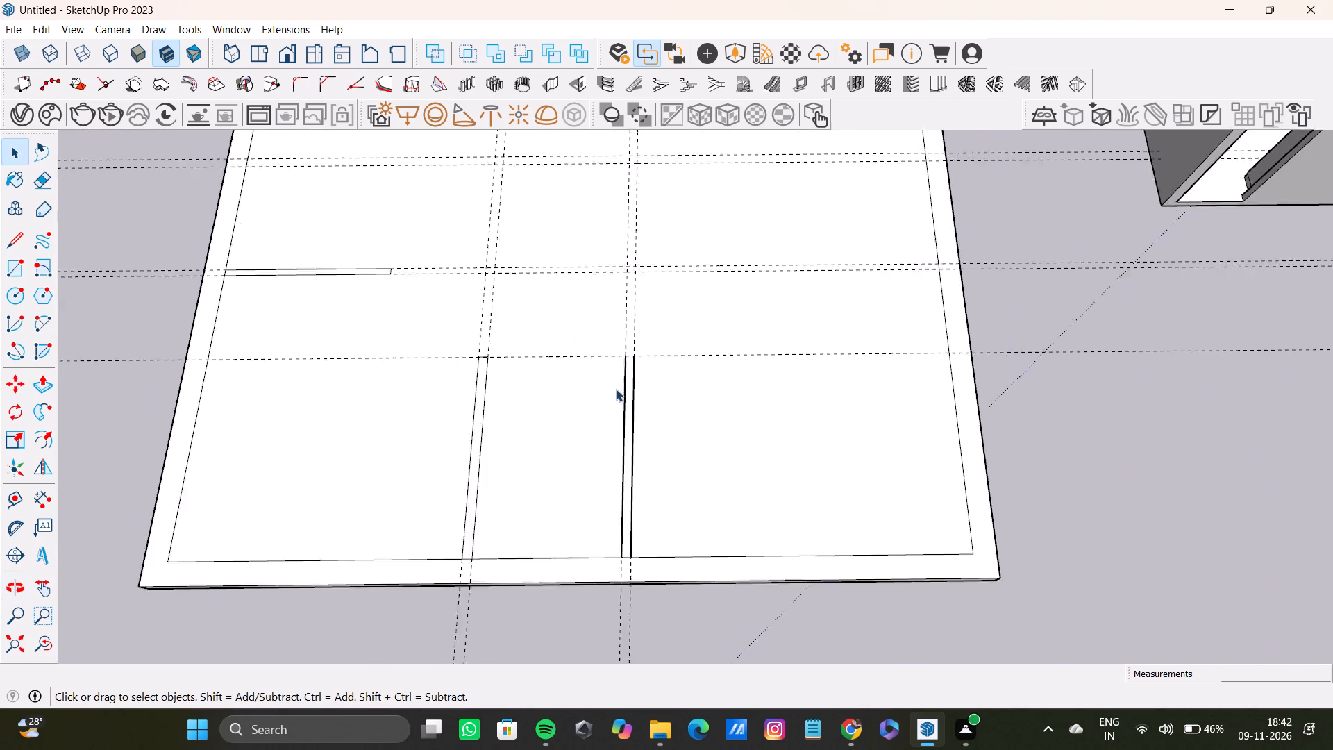
scroll(616, 389, up, 9)
shift+click(618, 408)
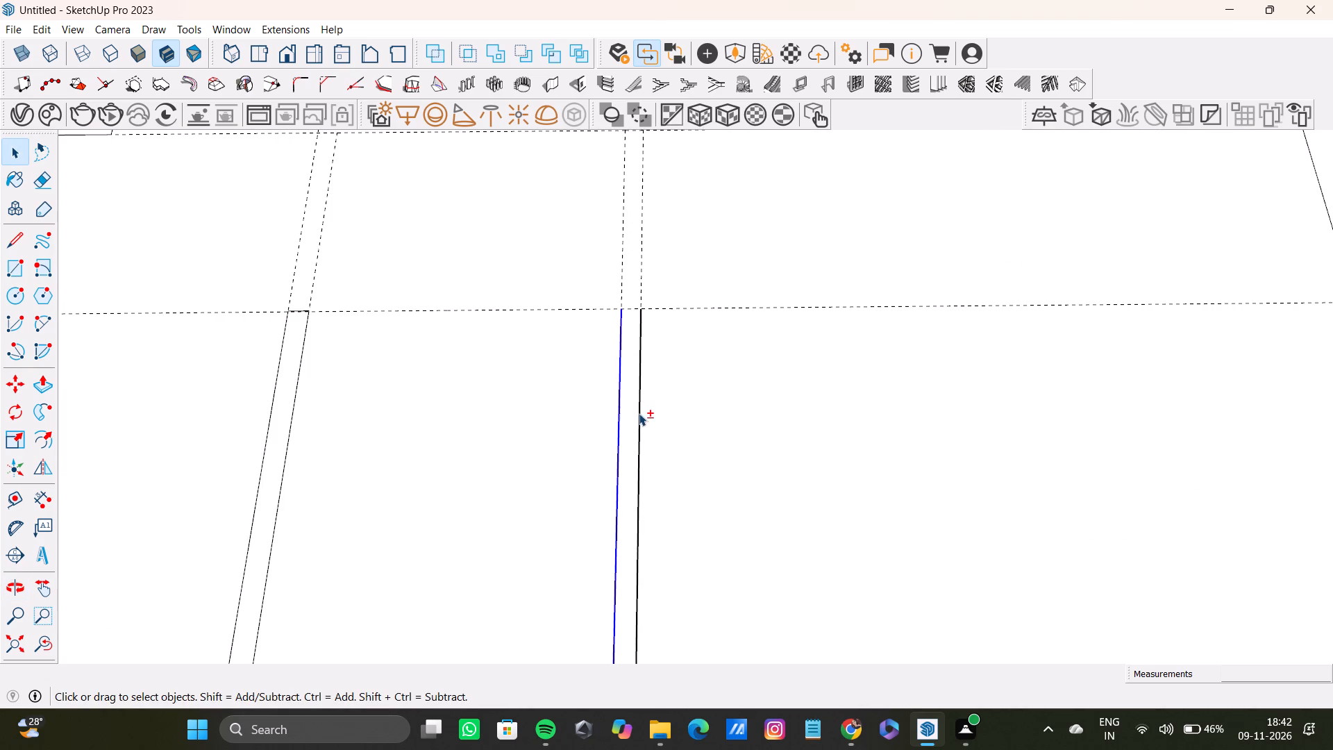
shift+click(640, 414)
key(shift+Delete)
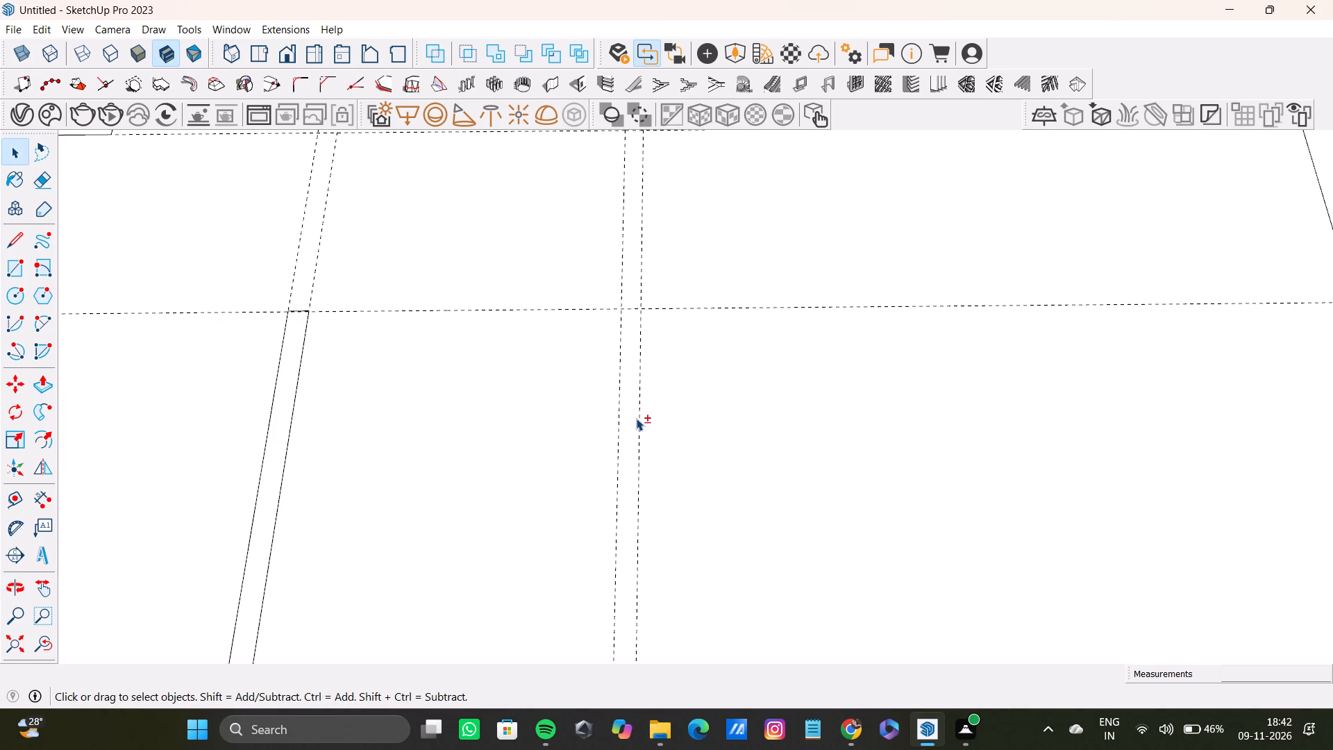
Draw a longer wall rectangle within the second green-axis guide pair, from the fifth red-axis pair's farther guide to the end perimeter wall's inner edge.
key(r)
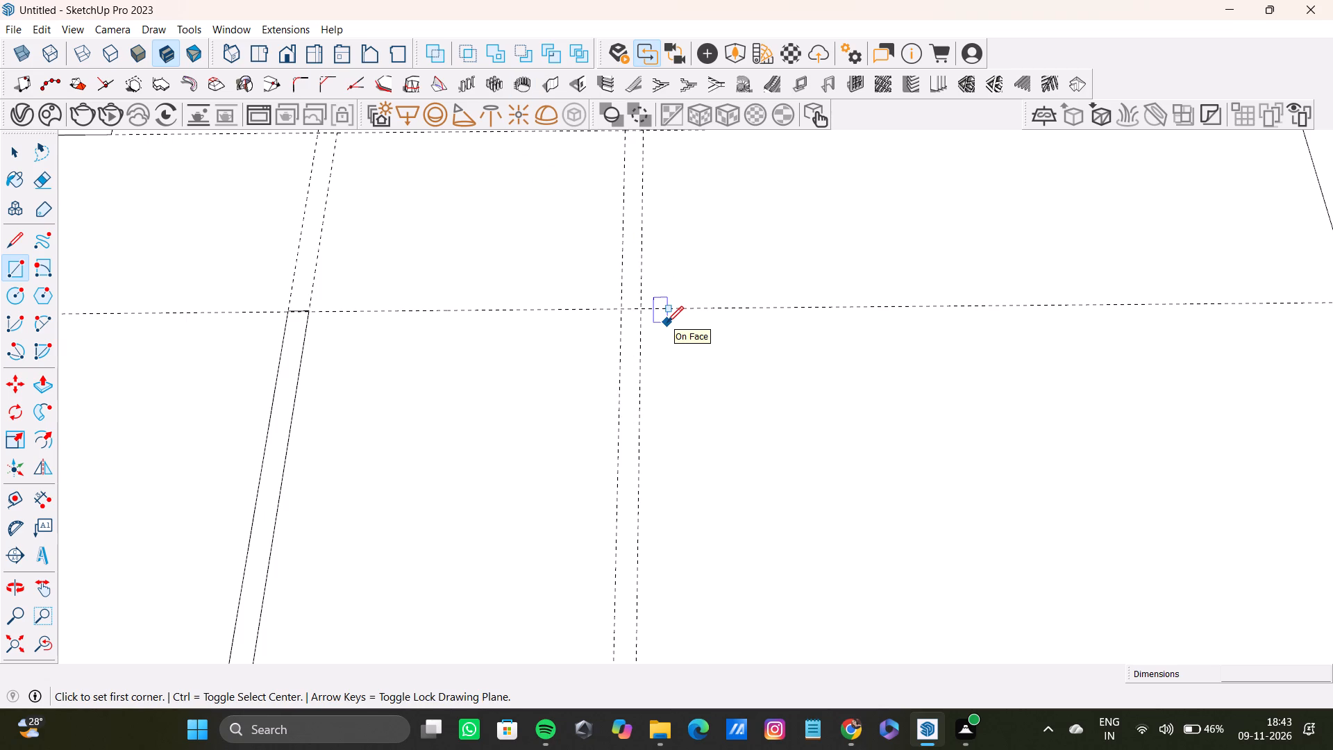
scroll(667, 322, down, 7)
shift+middle_drag(669, 324, 651, 376)
scroll(633, 306, up, 4)
shift+middle_drag(635, 292, 618, 417)
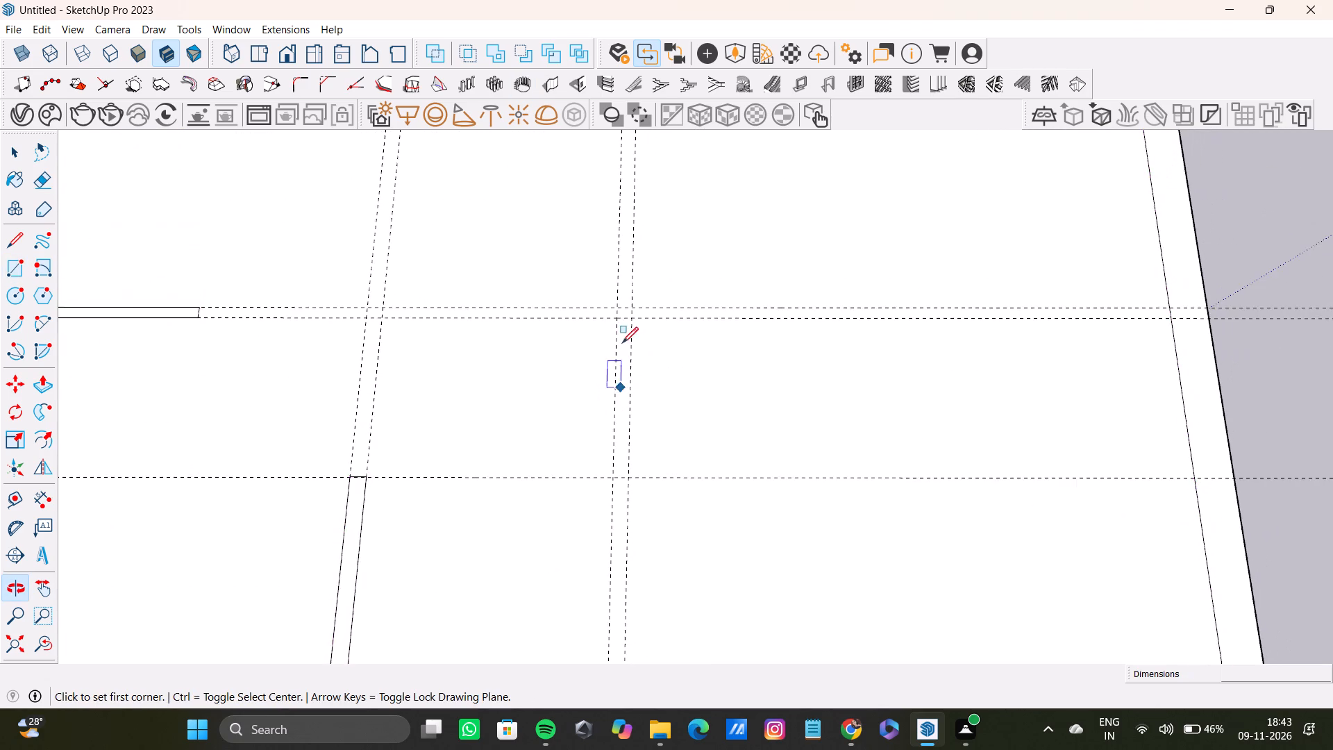
scroll(622, 324, up, 7)
click(618, 297)
scroll(635, 392, down, 3)
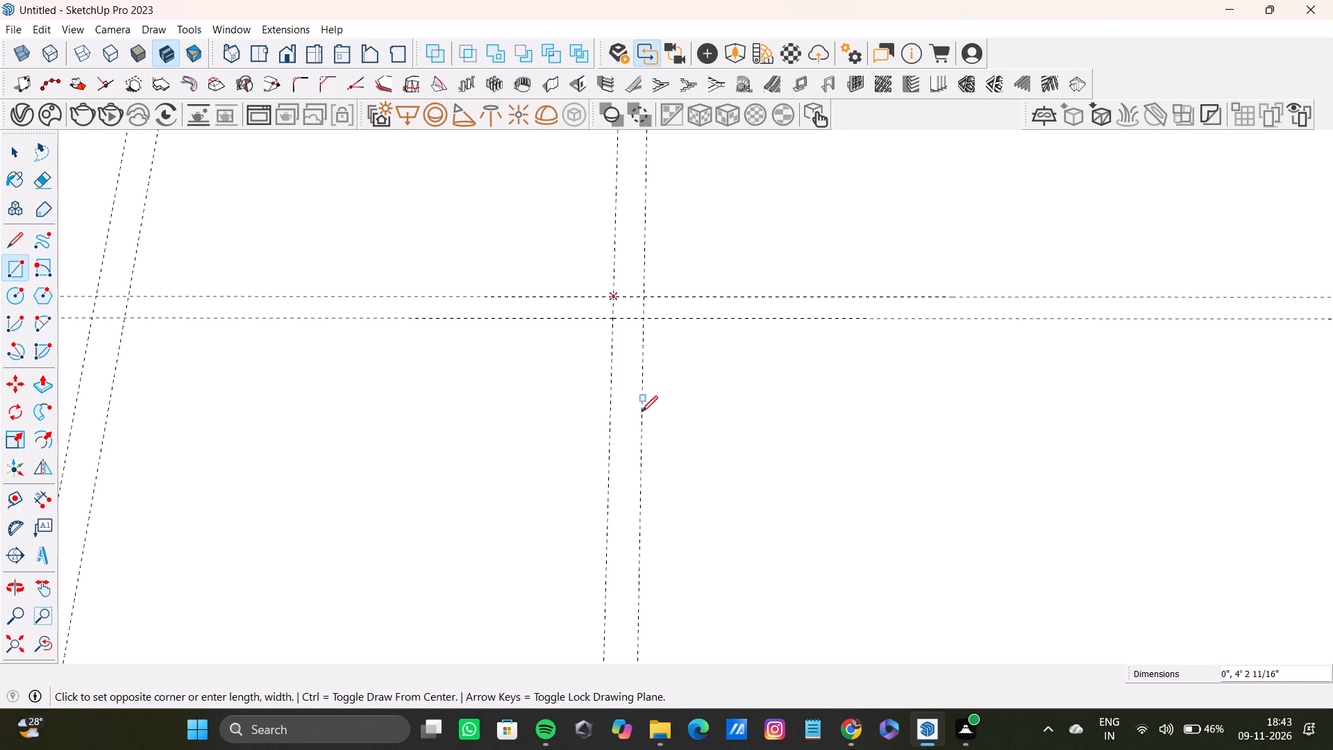
middle_drag(663, 467, 651, 347)
scroll(624, 442, down, 3)
shift+middle_drag(635, 478, 642, 328)
middle_drag(637, 435, 630, 342)
shift+middle_drag(589, 461, 603, 334)
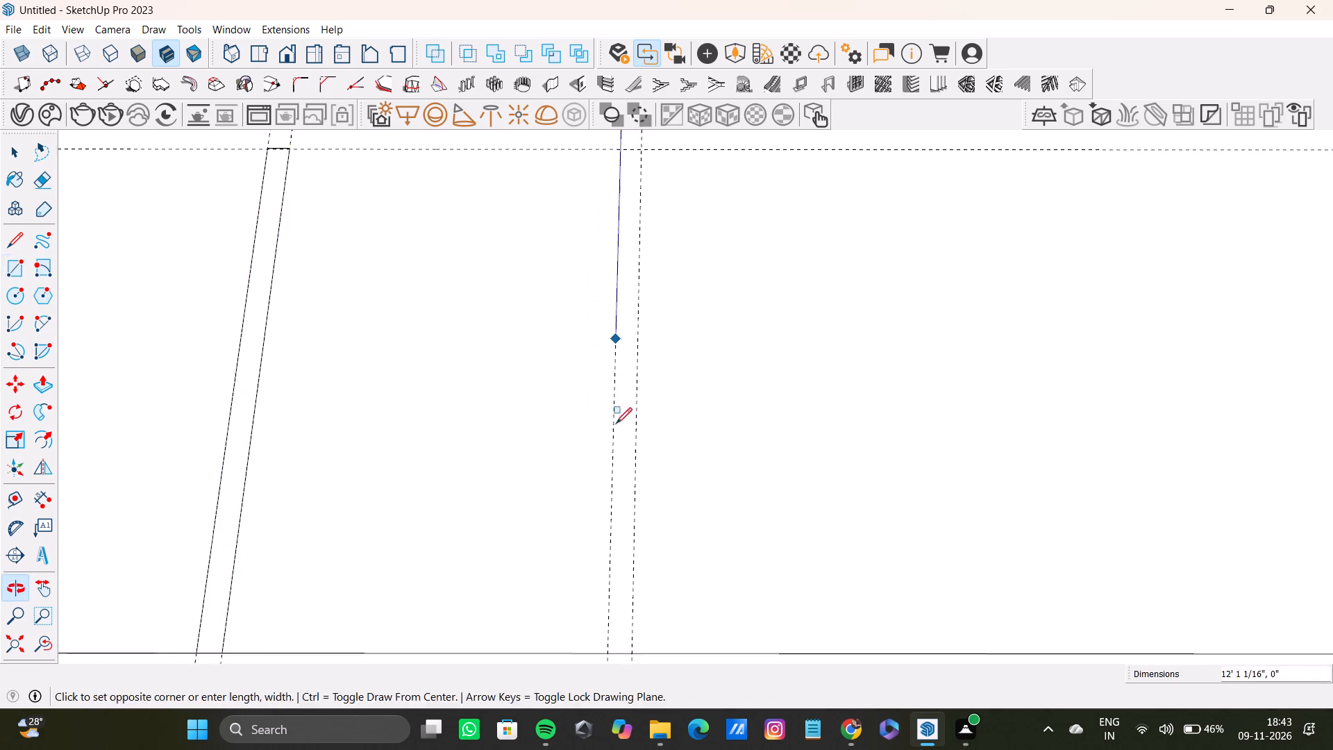
middle_drag(617, 431, 621, 363)
shift+middle_drag(627, 453, 632, 392)
click(637, 517)
Examine the partition layout at the end of the base and the guide crossings around the lengthened wall.
scroll(541, 393, down, 3)
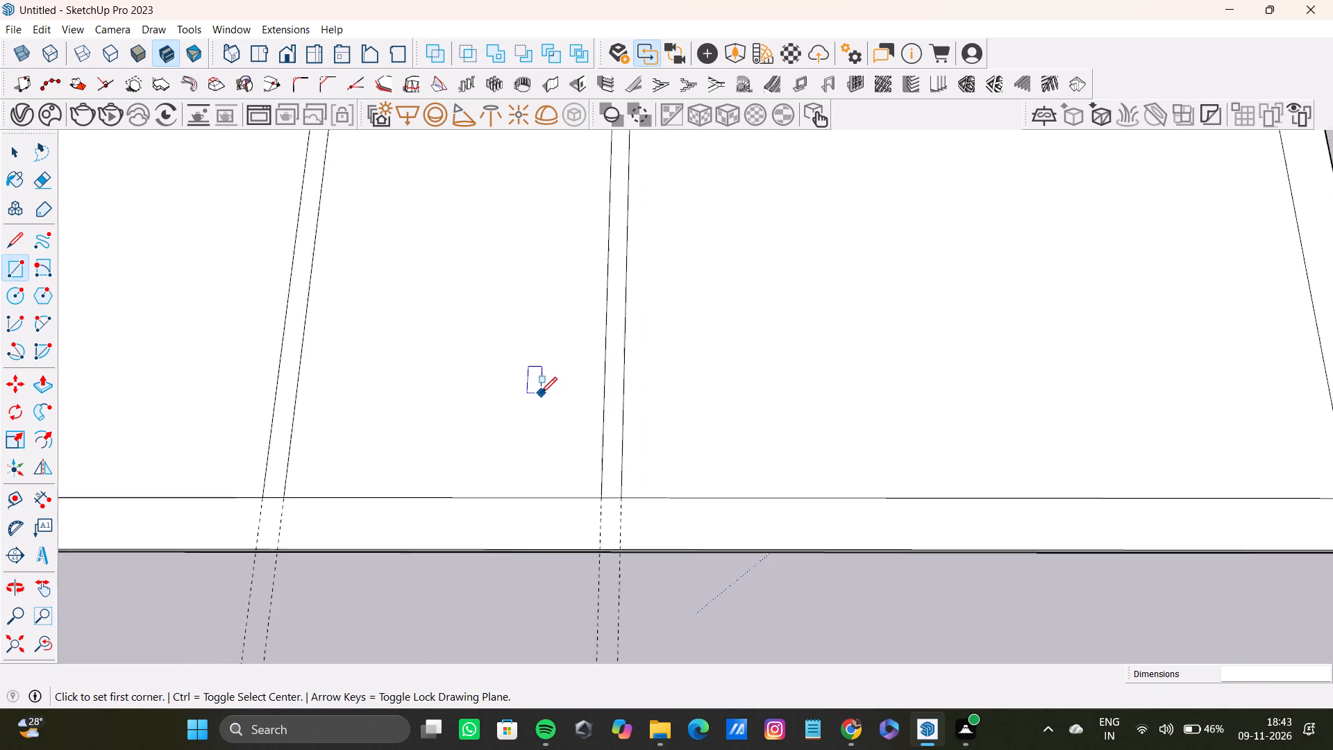
scroll(541, 393, down, 6)
shift+middle_drag(542, 365, 511, 498)
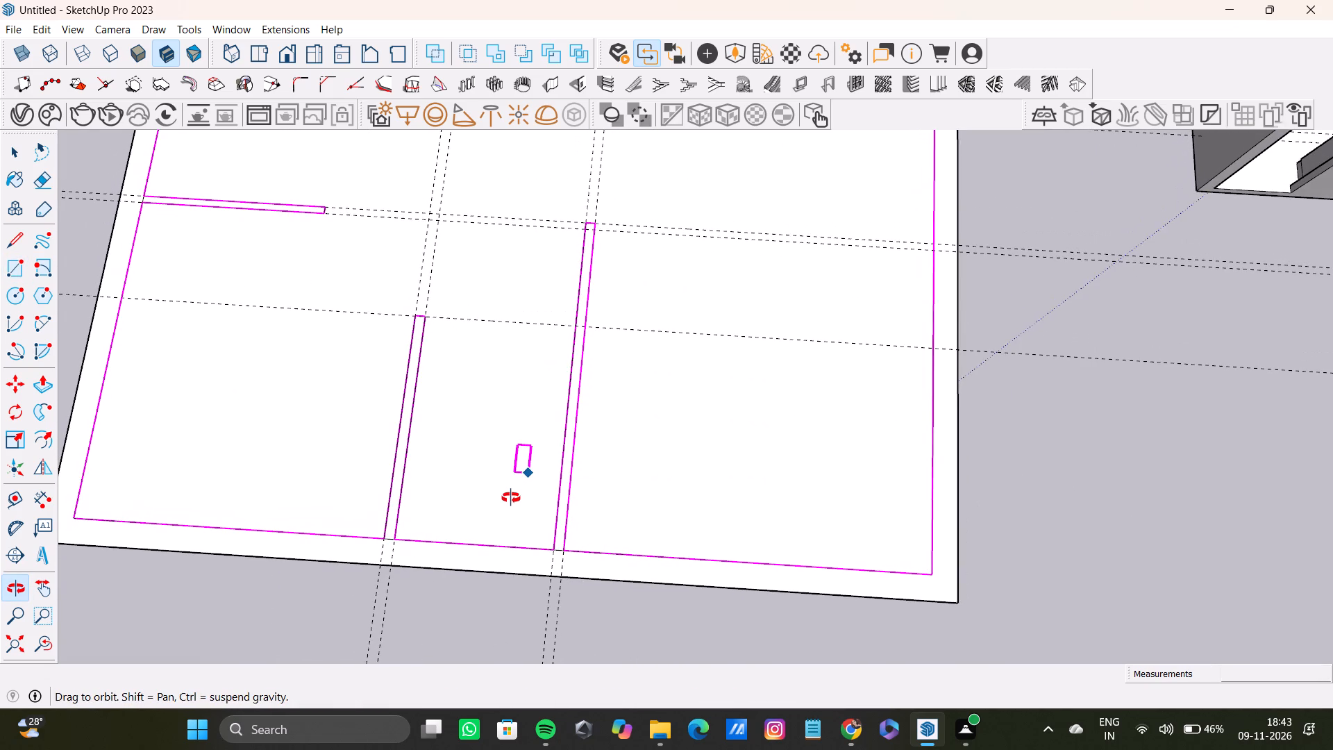
shift+middle_drag(511, 498, 536, 491)
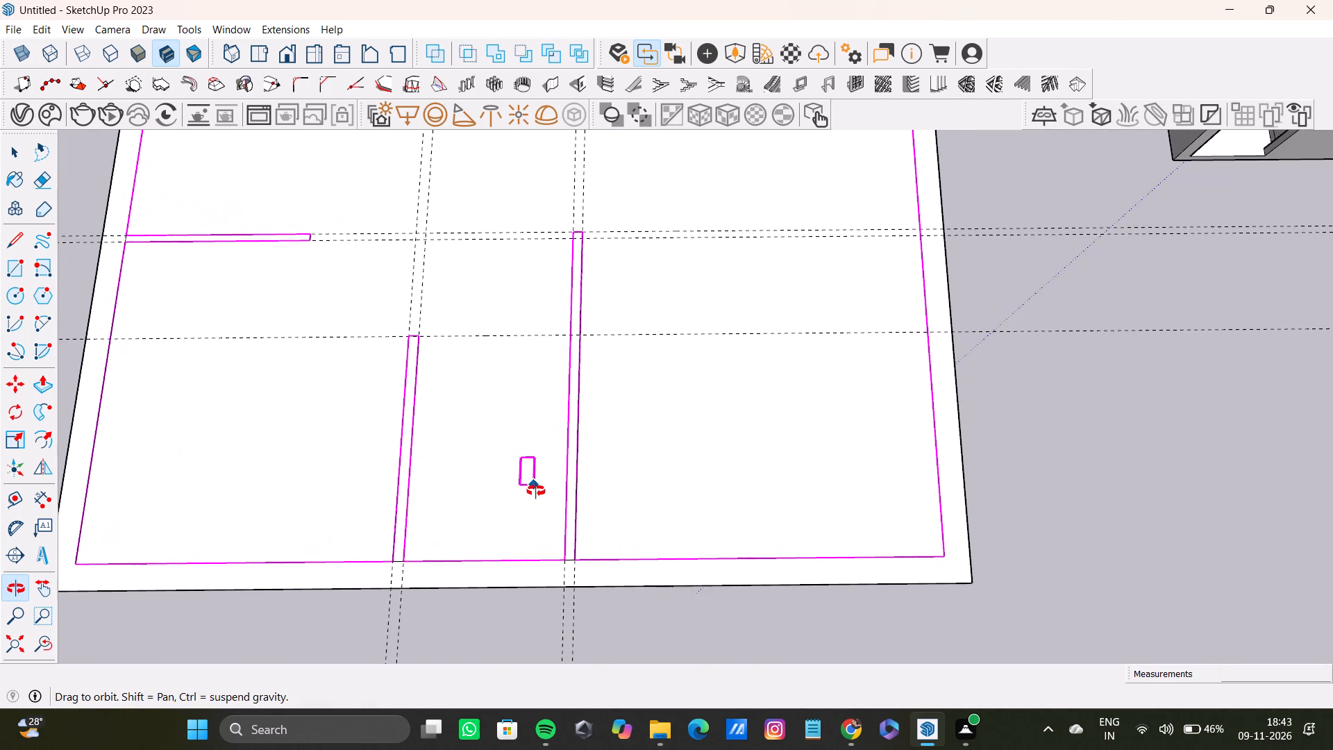
shift+middle_drag(536, 491, 538, 491)
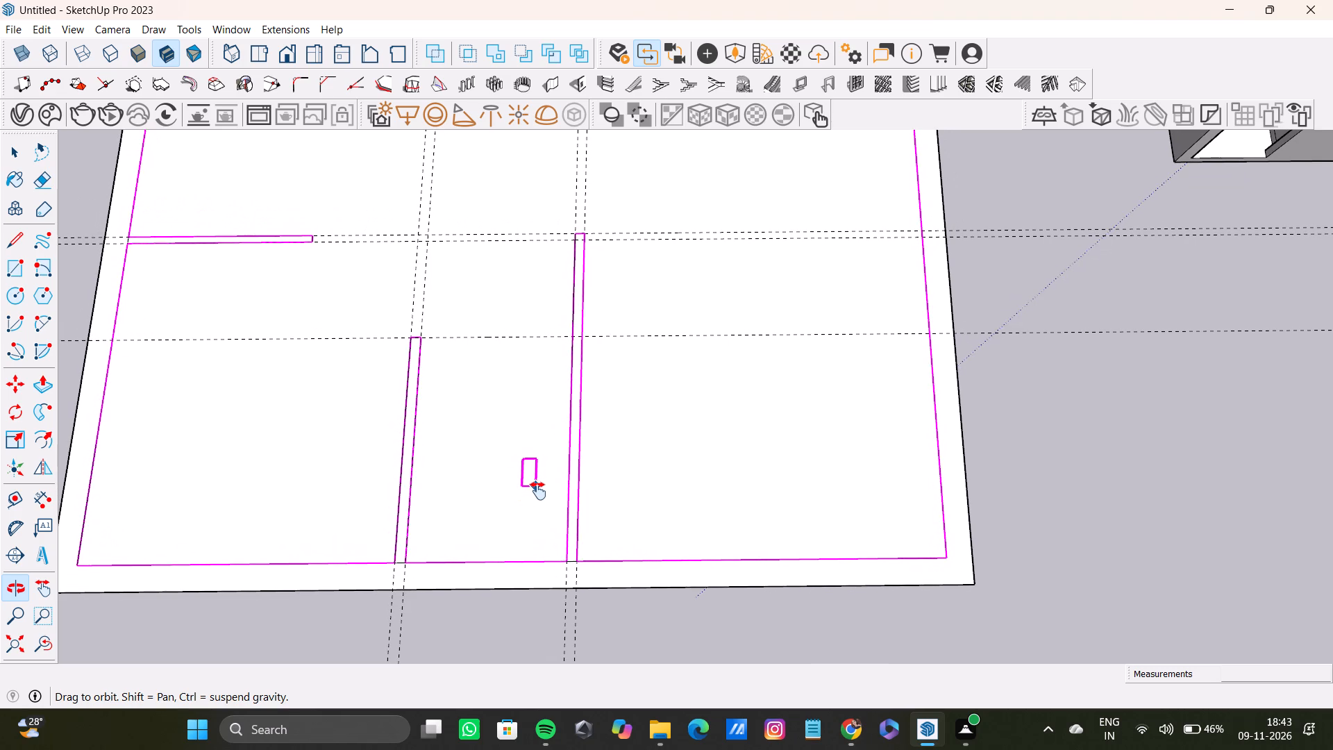
shift+middle_drag(538, 491, 539, 497)
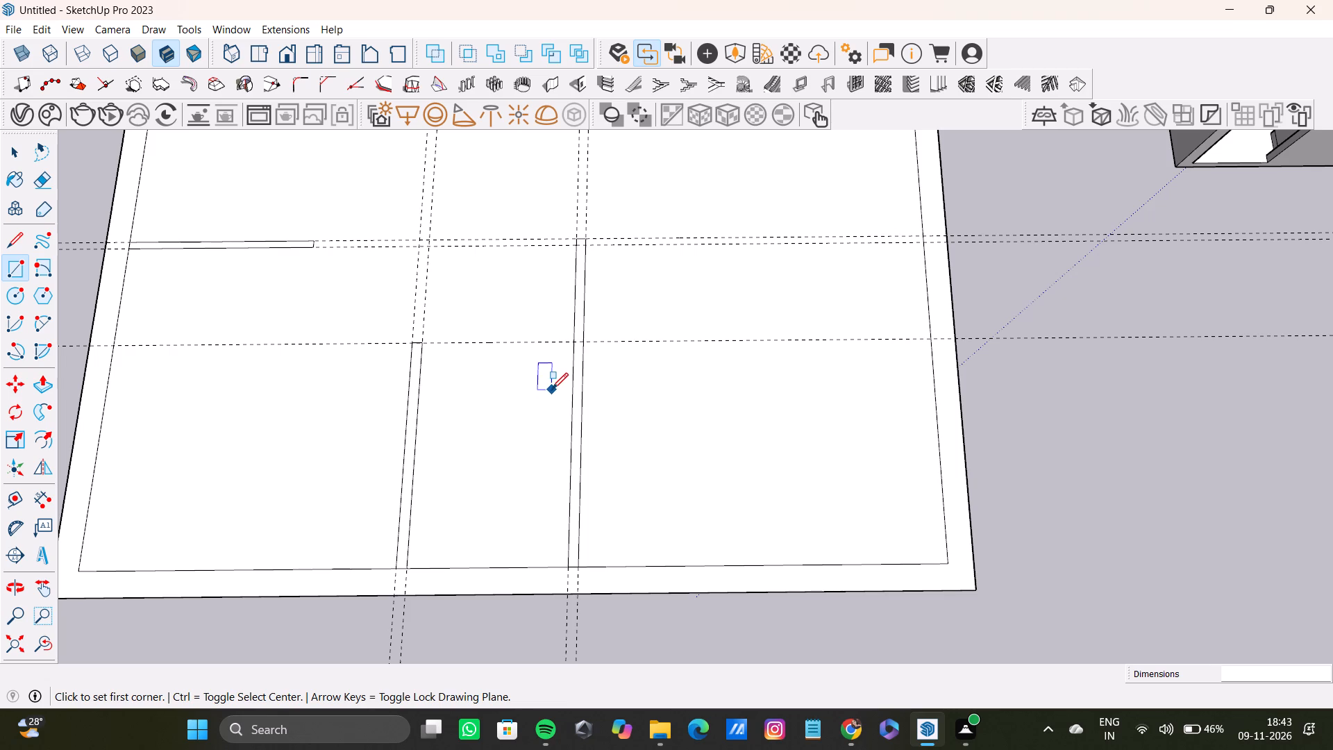
scroll(528, 378, down, 3)
shift+middle_drag(528, 378, 533, 428)
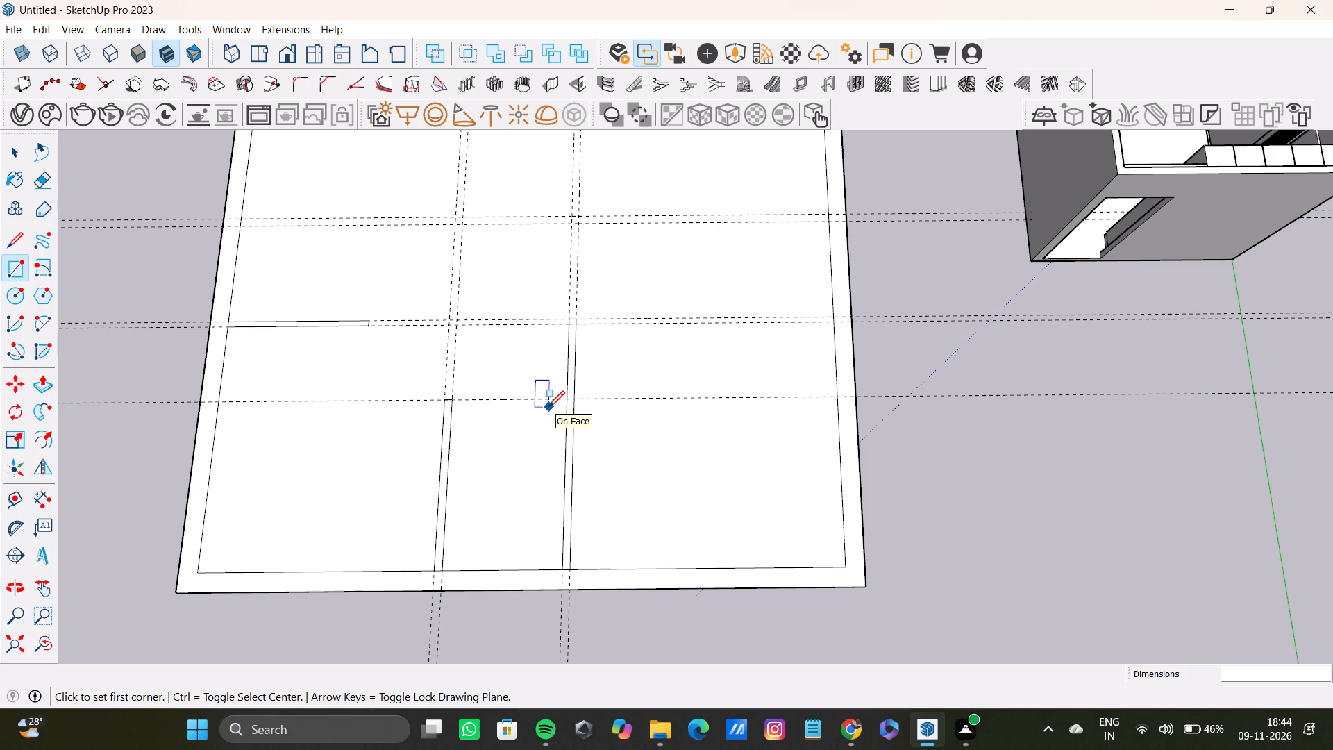
scroll(539, 428, down, 5)
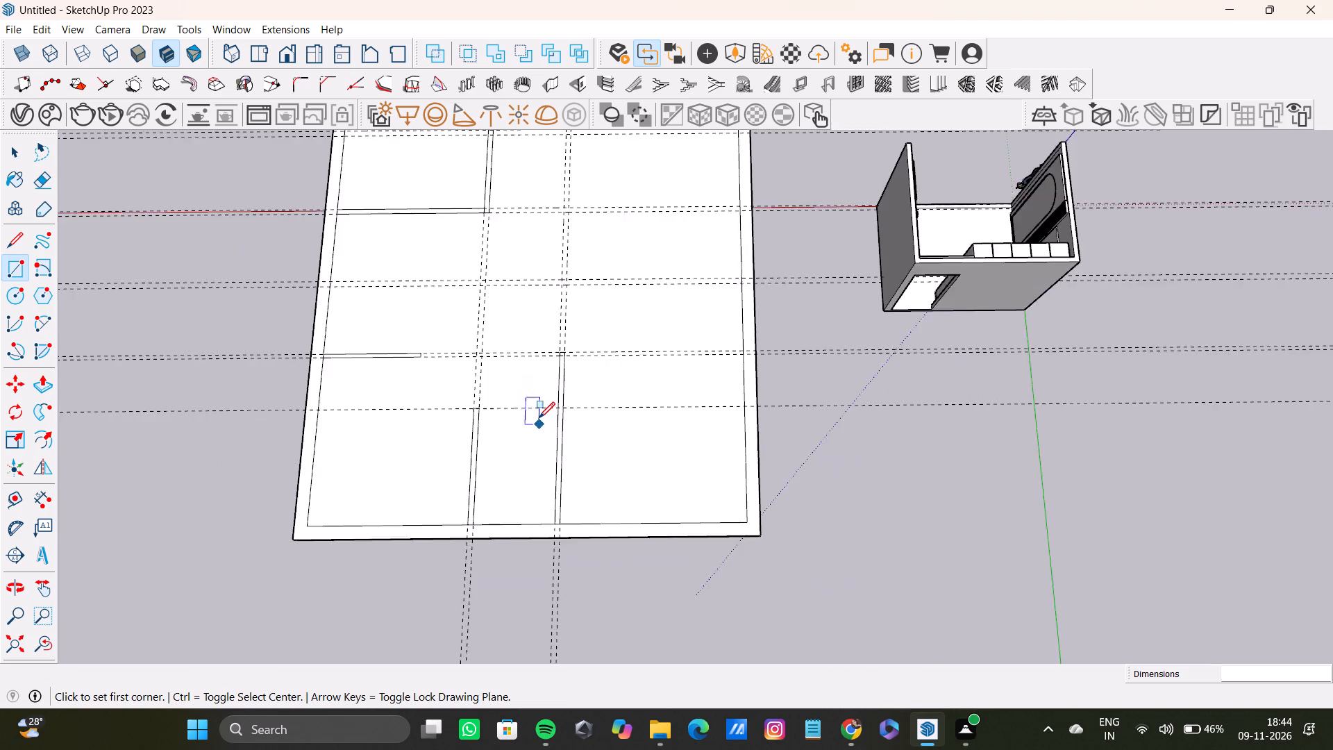
scroll(539, 418, down, 2)
ctrl+middle_drag(539, 417, 531, 429)
Draw a wall rectangle about 18' 6" long within the fifth red-axis guide pair, from the lengthened partition's corner to the side perimeter wall's inner edge.
scroll(583, 392, up, 8)
middle_drag(570, 401, 508, 383)
scroll(503, 319, up, 6)
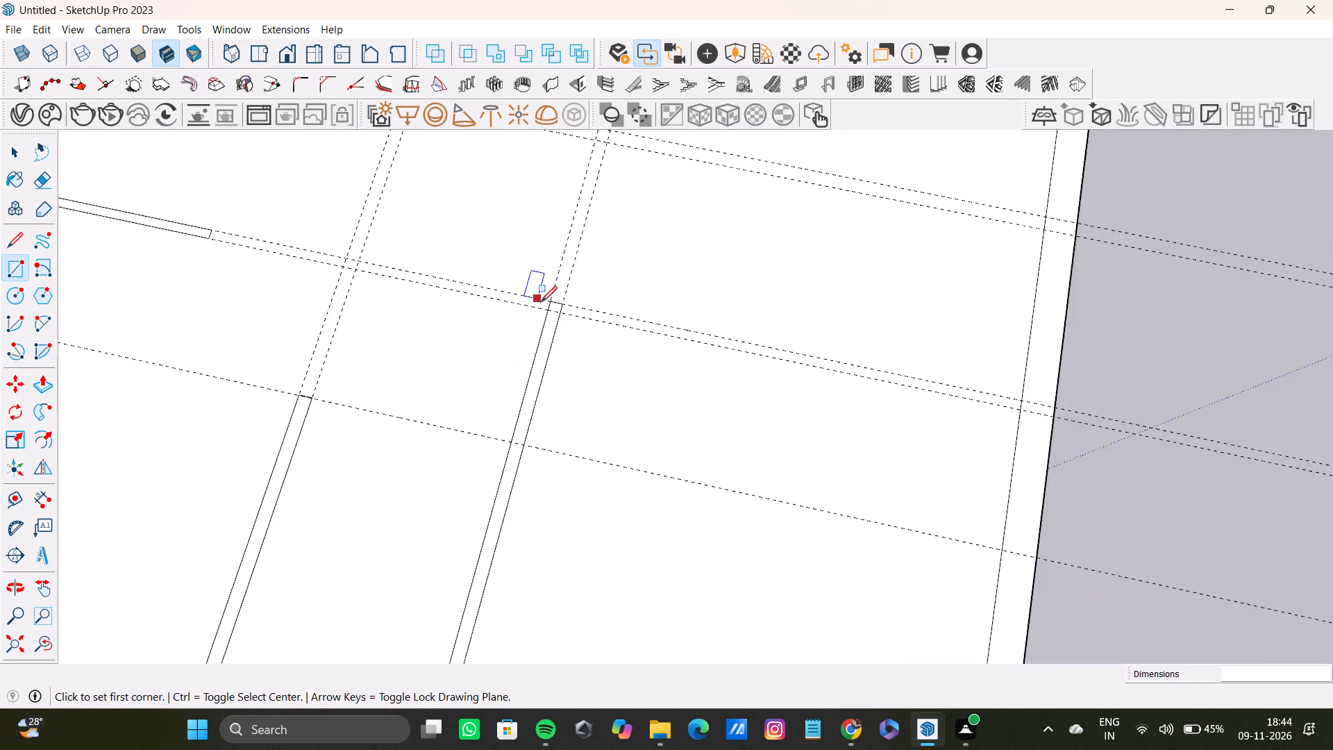
scroll(541, 302, up, 10)
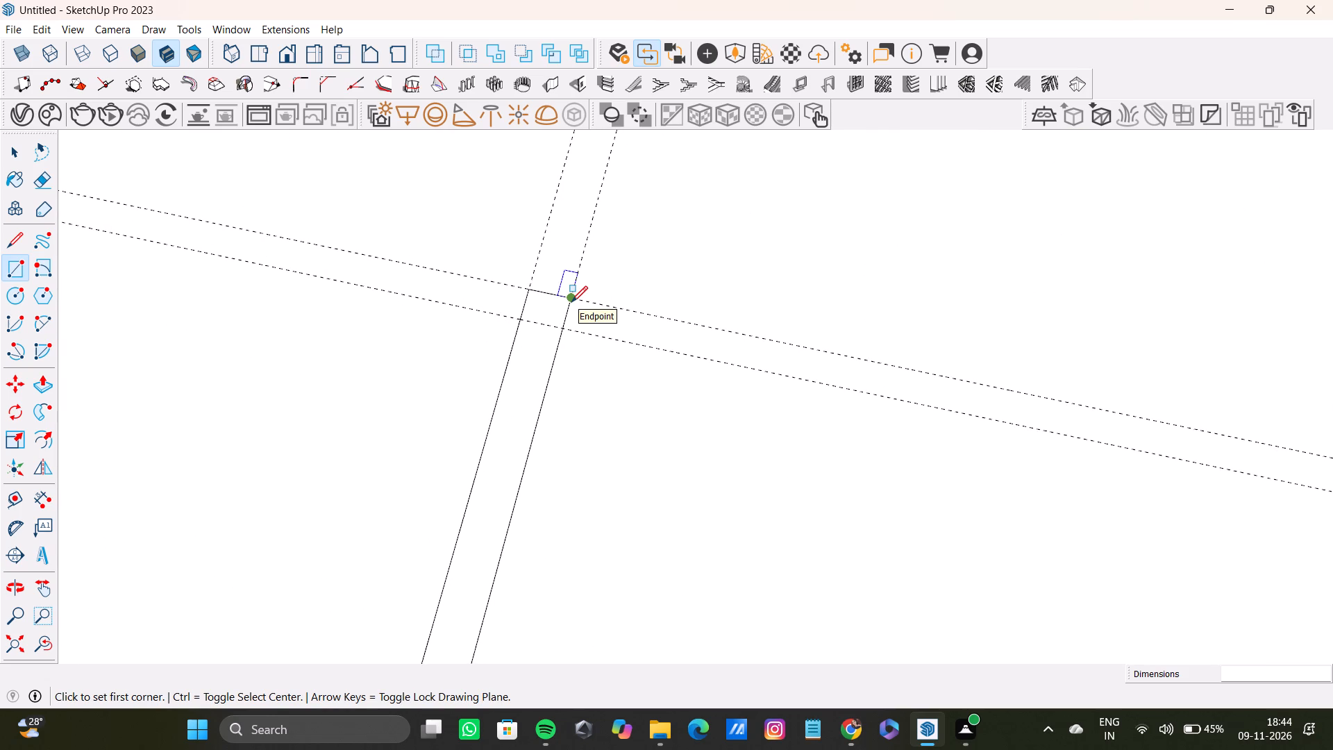
scroll(919, 415, down, 6)
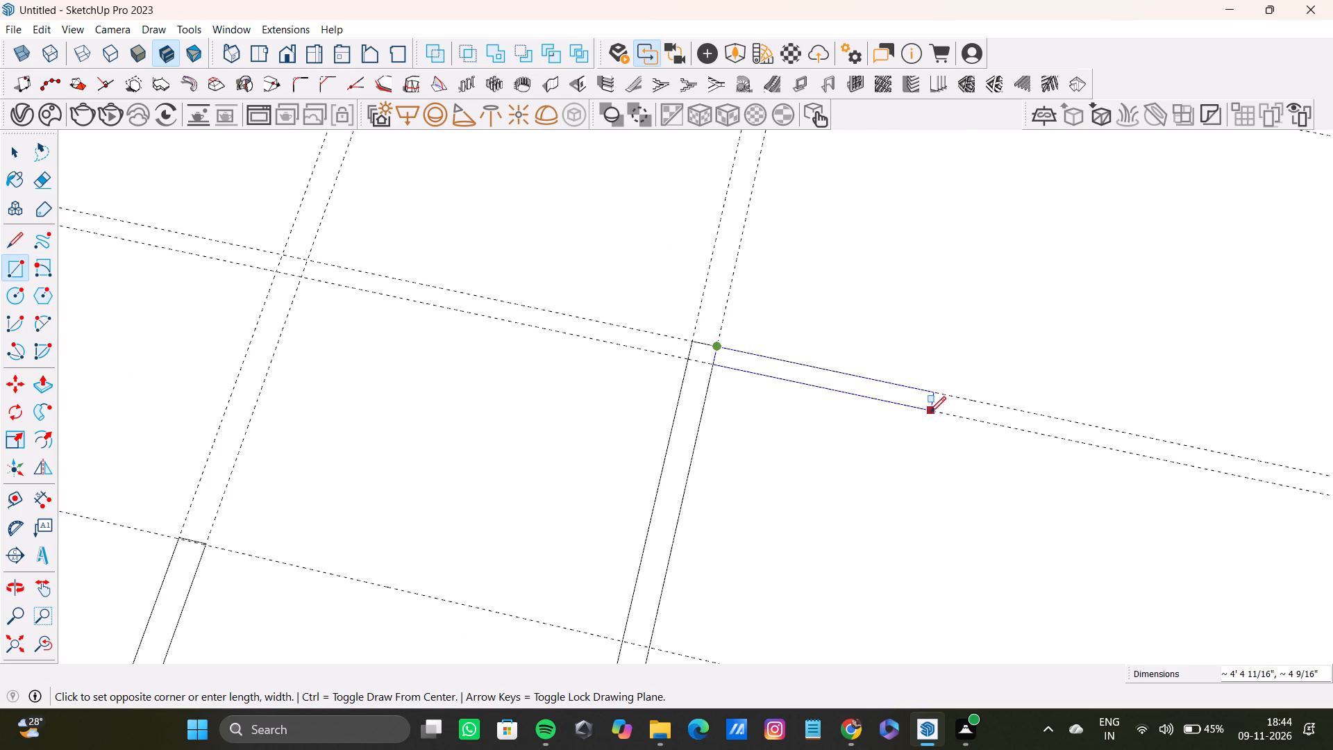
shift+middle_drag(928, 411, 596, 350)
scroll(857, 398, down, 4)
shift+middle_drag(876, 406, 506, 303)
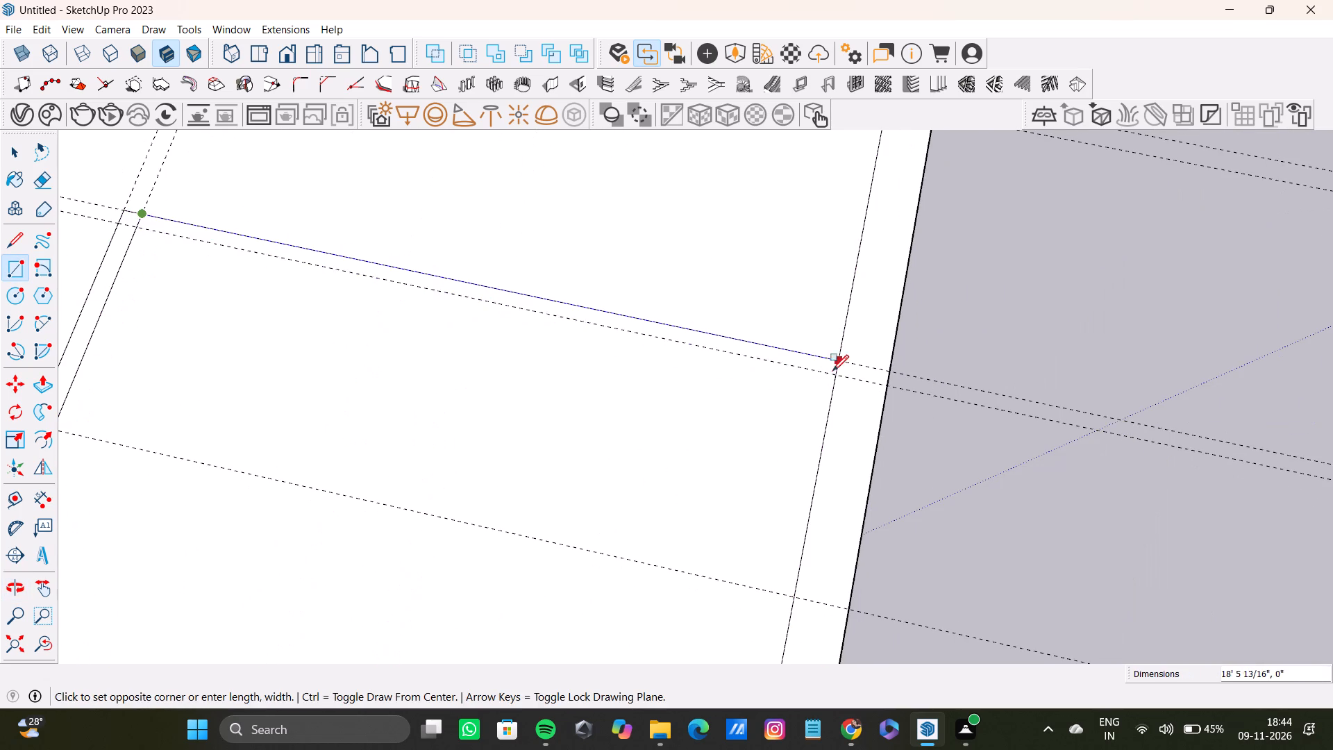
click(835, 376)
Examine the new side partition and the guide crossings around its corner with the lengthened partition.
scroll(561, 297, down, 14)
shift+middle_drag(557, 314, 601, 442)
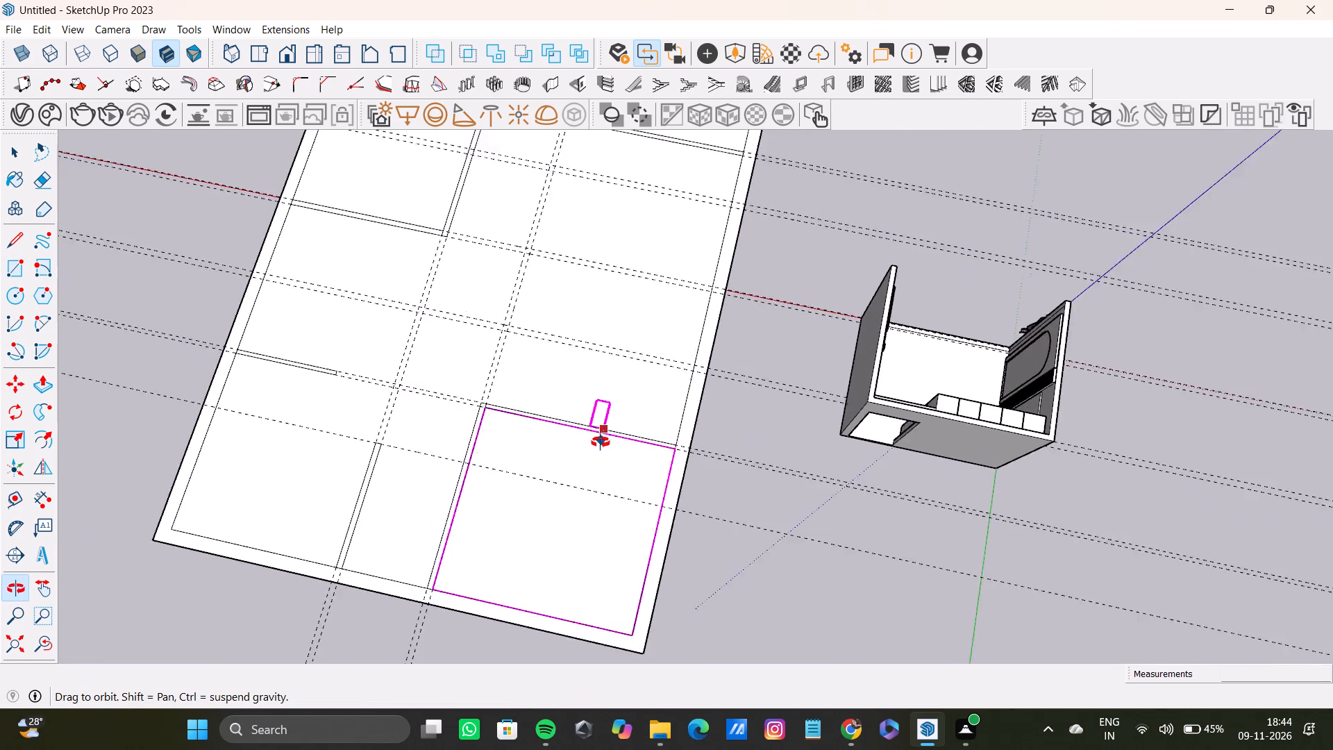
shift+middle_drag(601, 442, 502, 396)
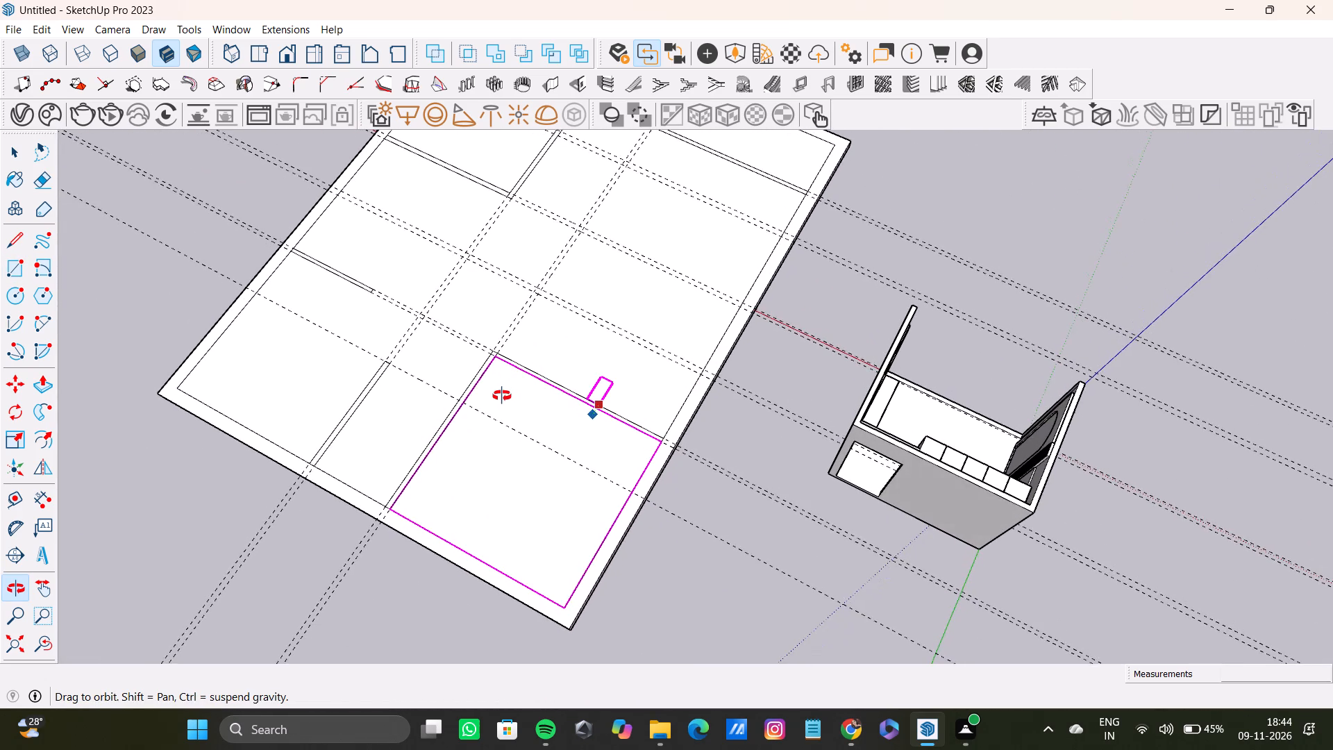
shift+middle_drag(502, 396, 501, 397)
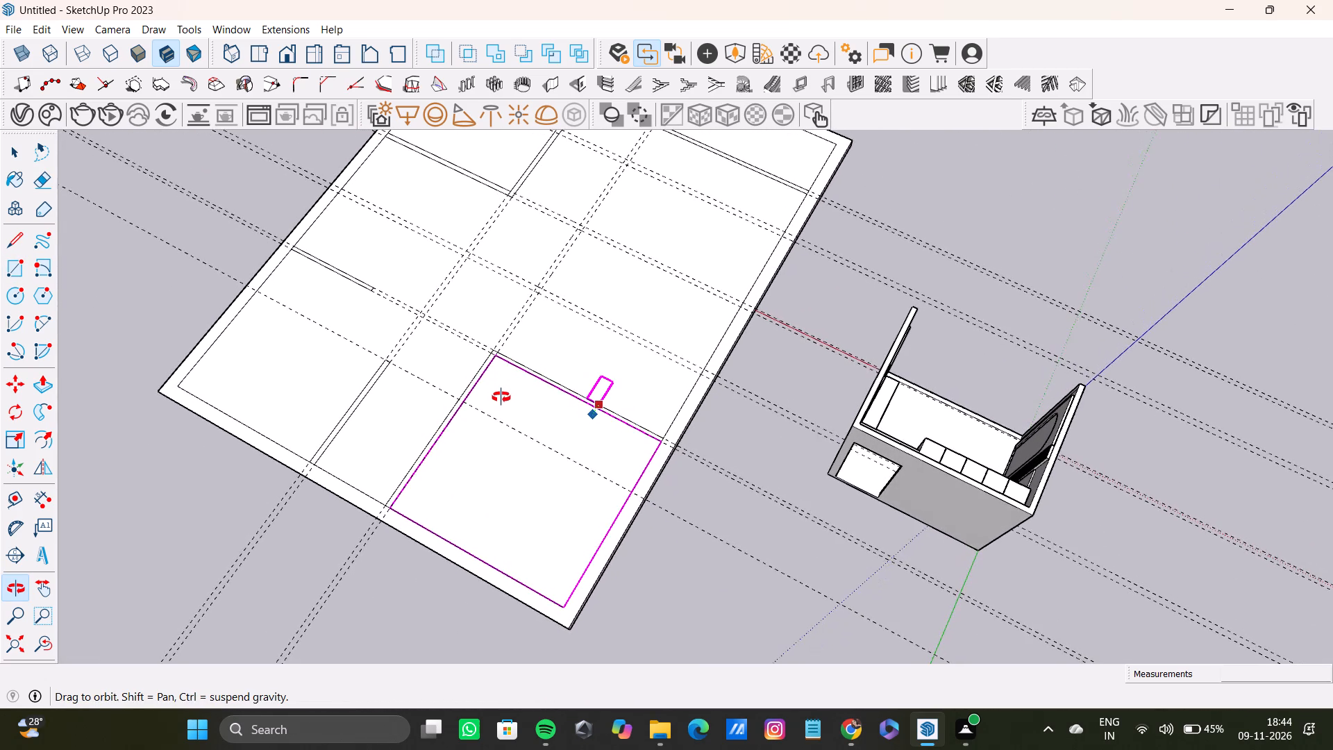
shift+middle_drag(501, 397, 445, 417)
scroll(539, 378, up, 7)
shift+middle_drag(603, 364, 534, 419)
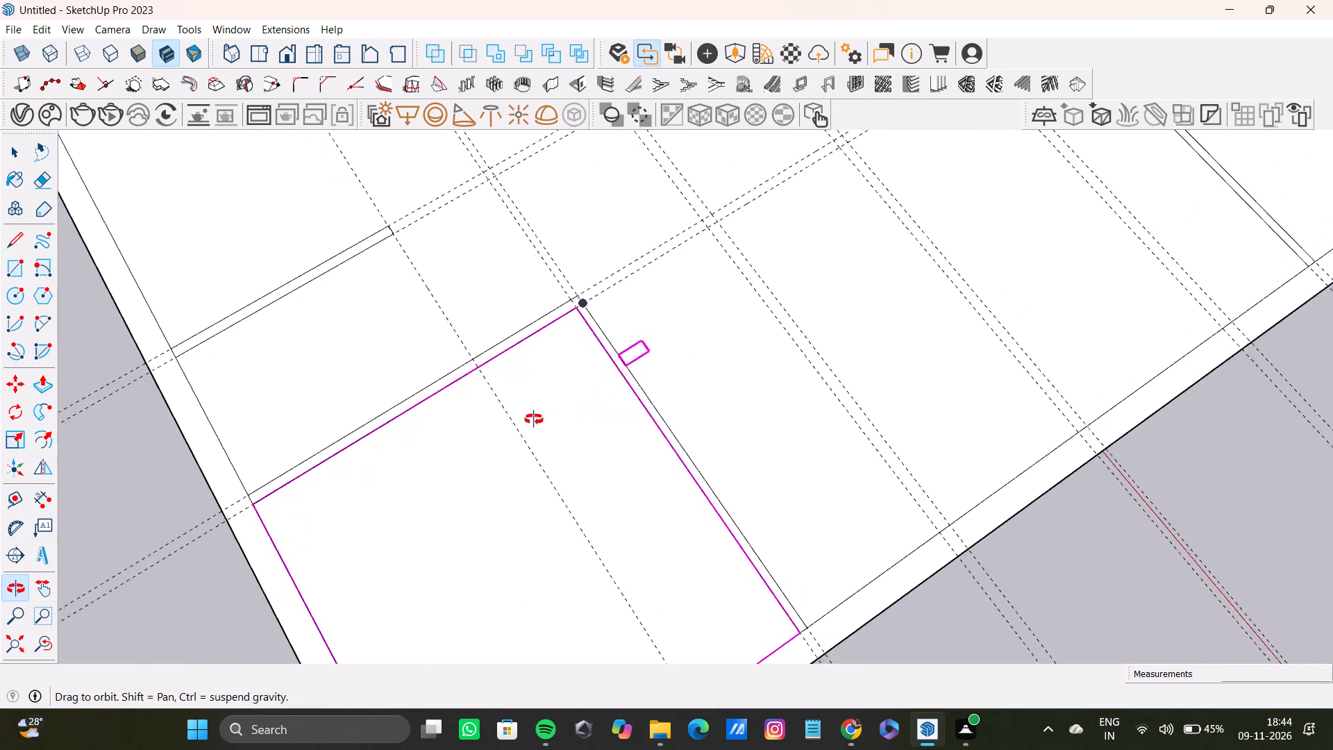
shift+middle_drag(534, 419, 442, 453)
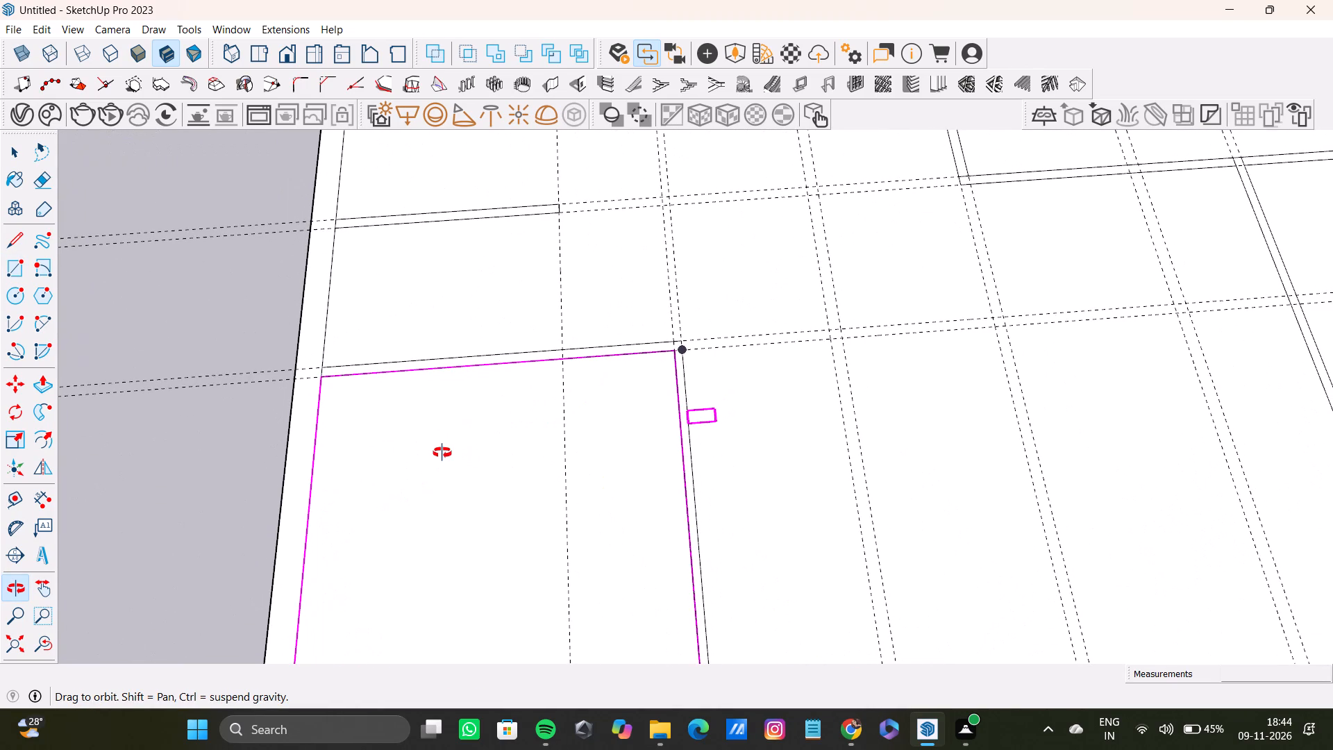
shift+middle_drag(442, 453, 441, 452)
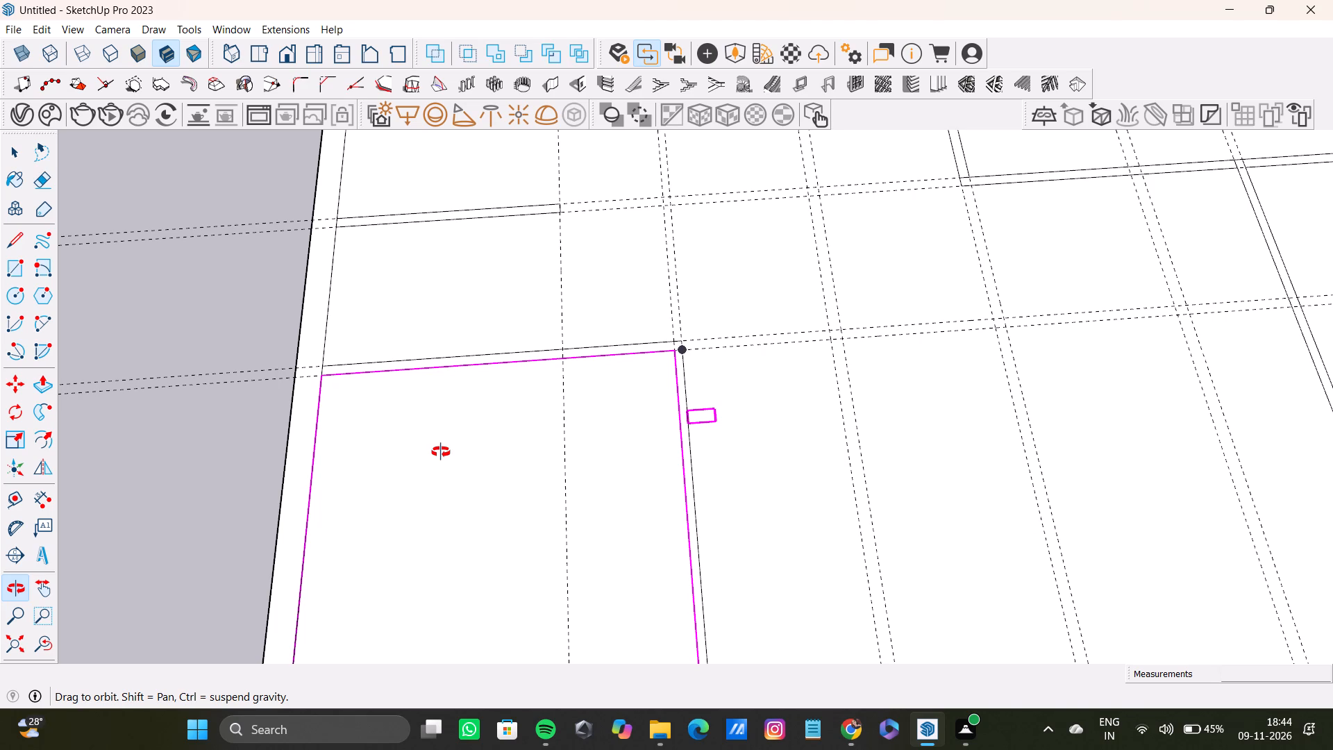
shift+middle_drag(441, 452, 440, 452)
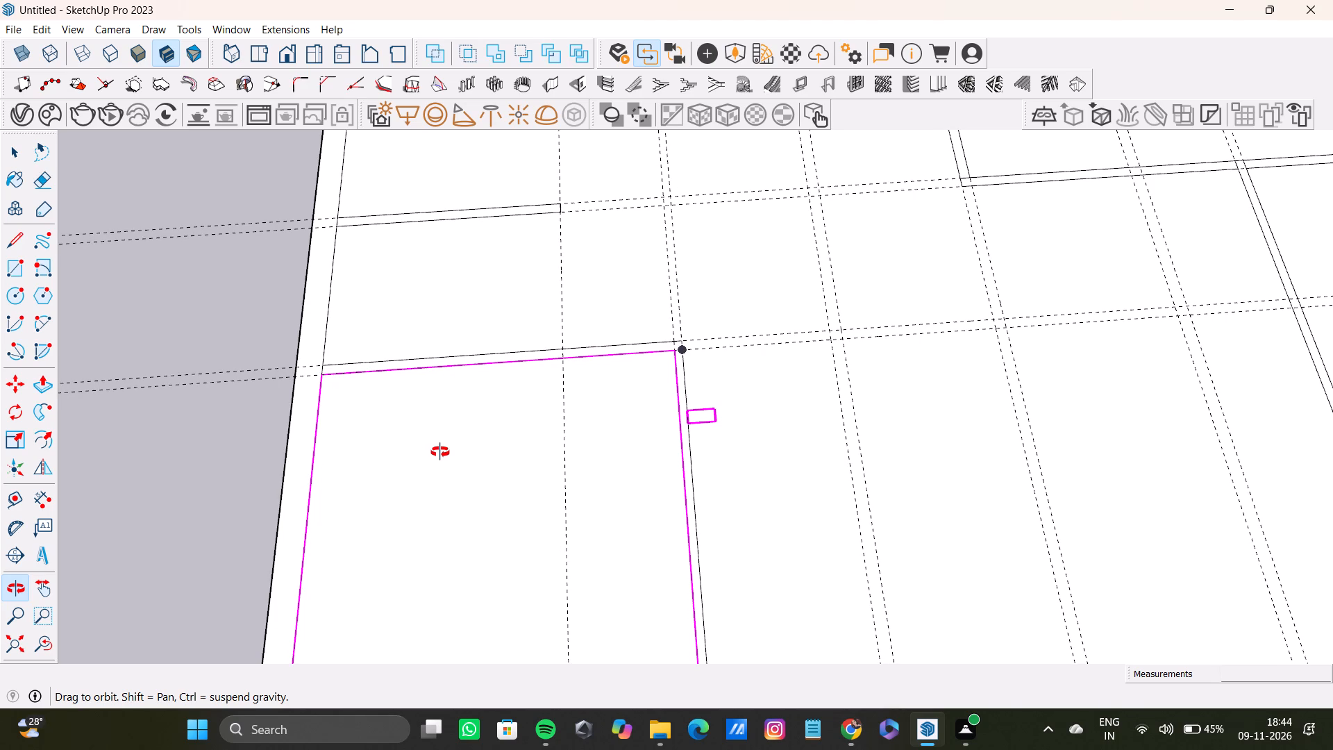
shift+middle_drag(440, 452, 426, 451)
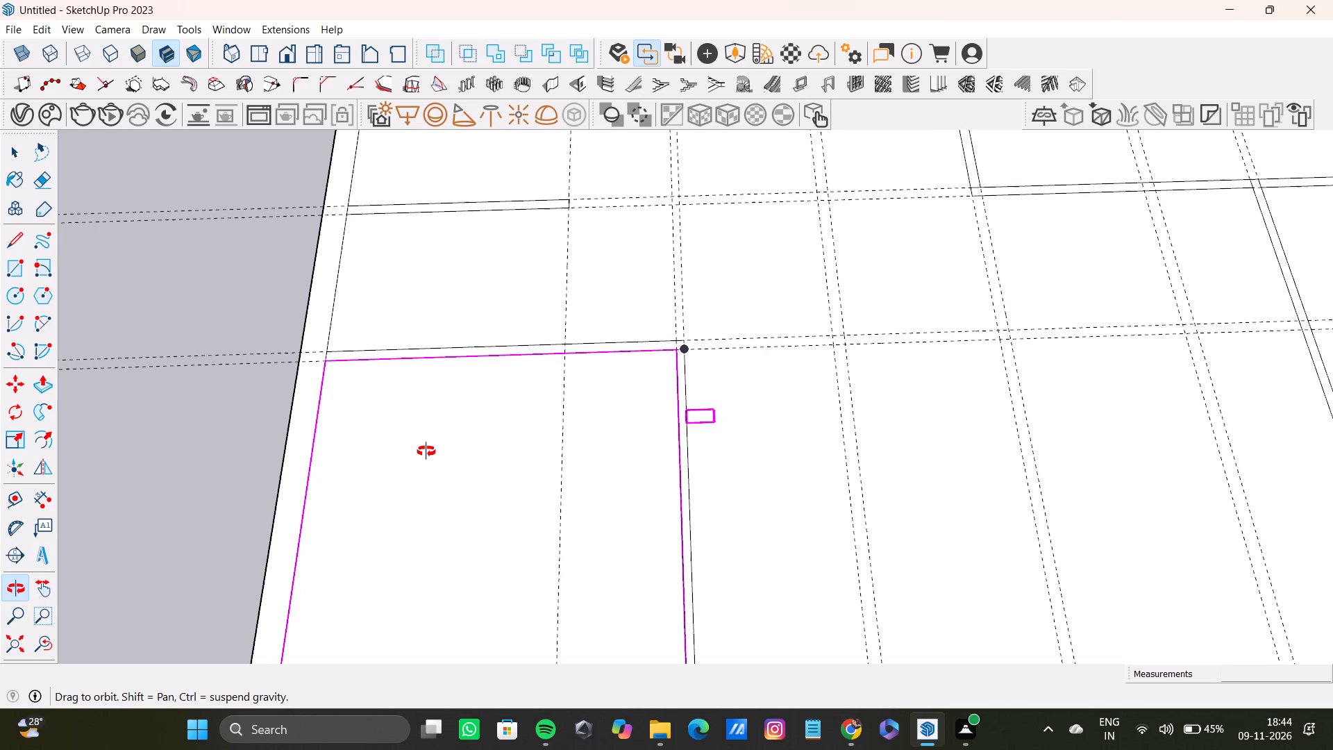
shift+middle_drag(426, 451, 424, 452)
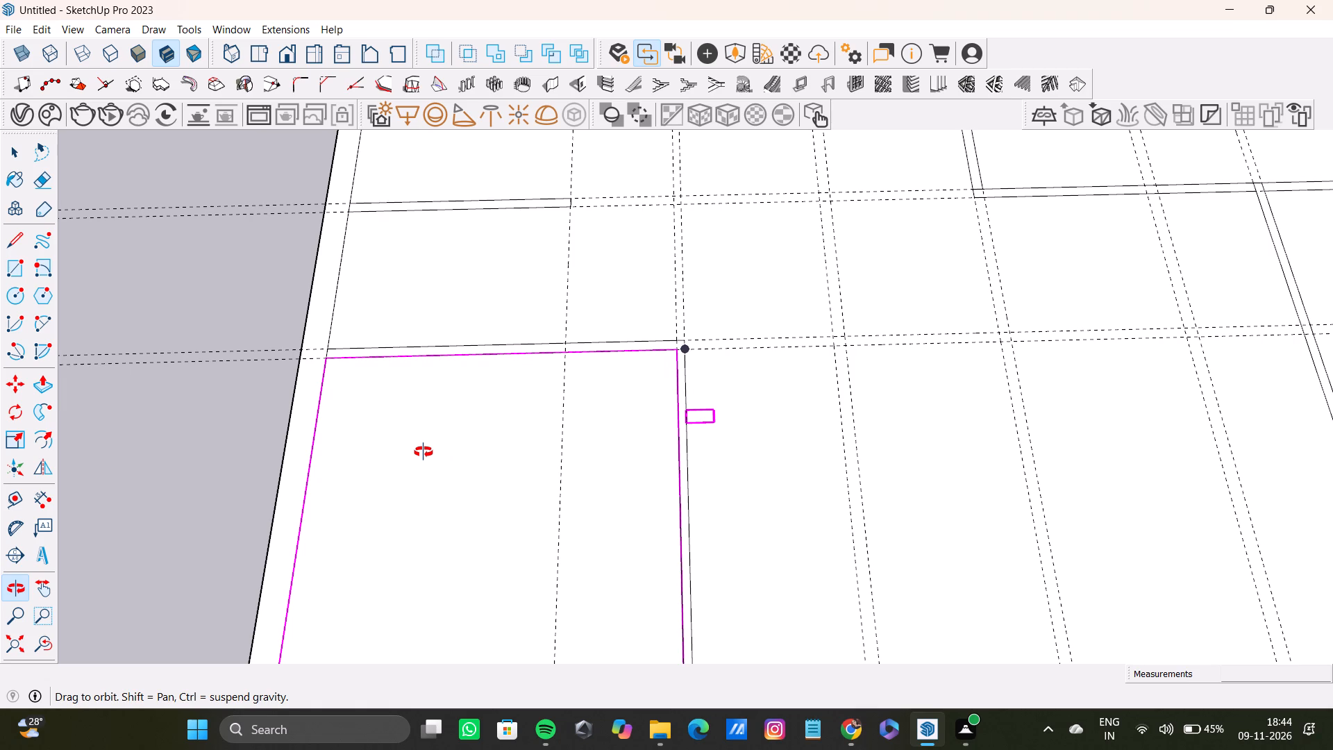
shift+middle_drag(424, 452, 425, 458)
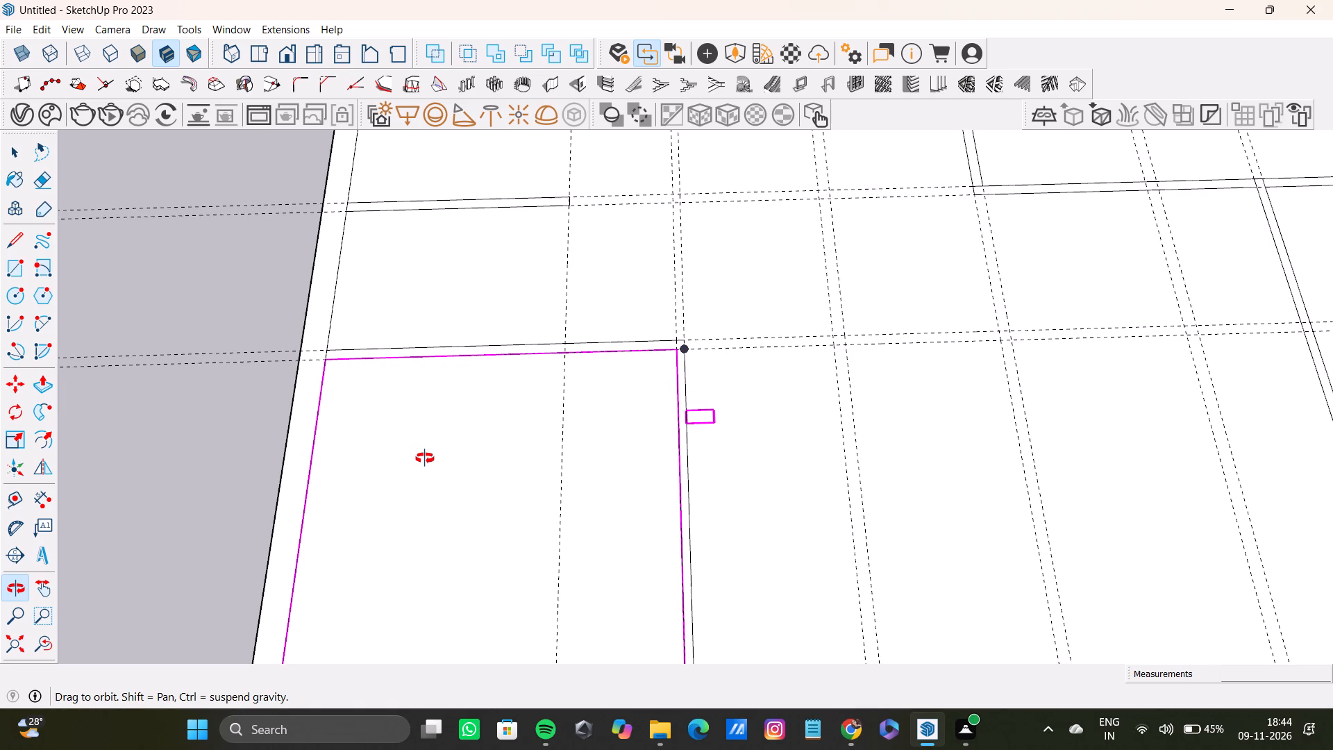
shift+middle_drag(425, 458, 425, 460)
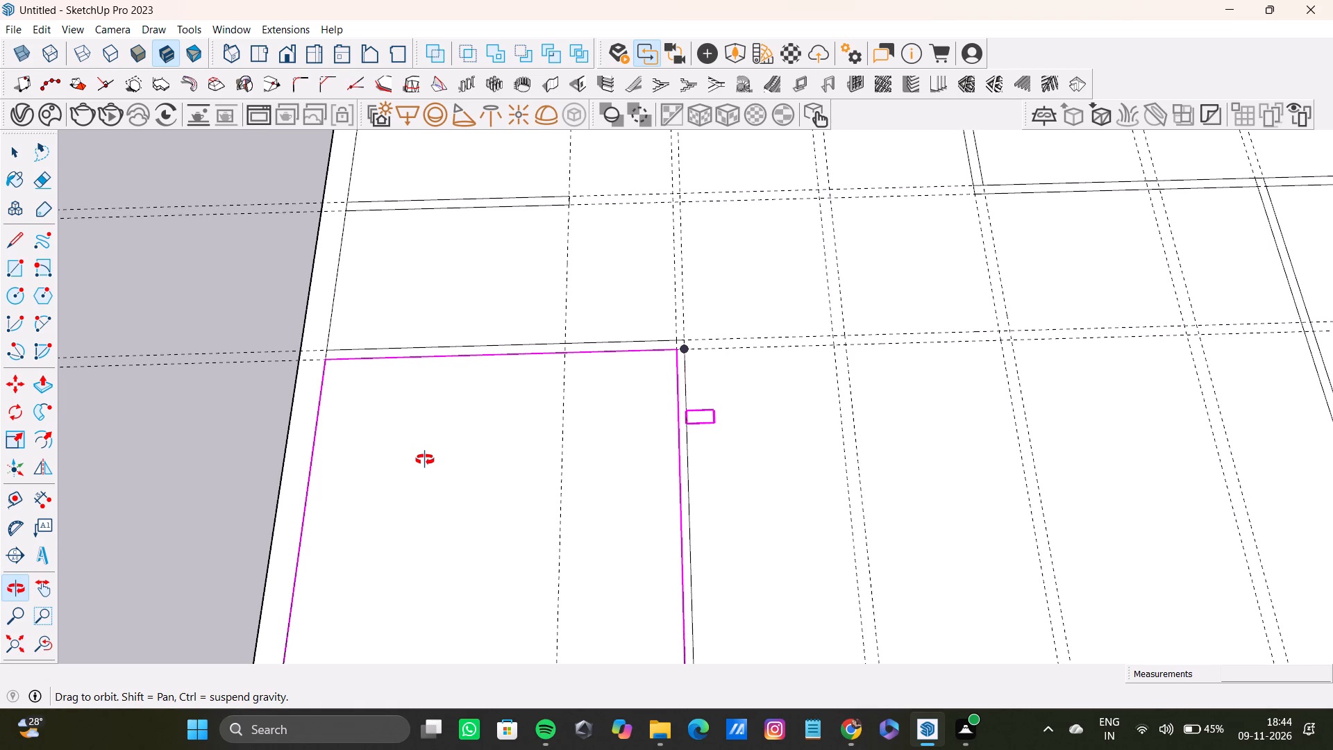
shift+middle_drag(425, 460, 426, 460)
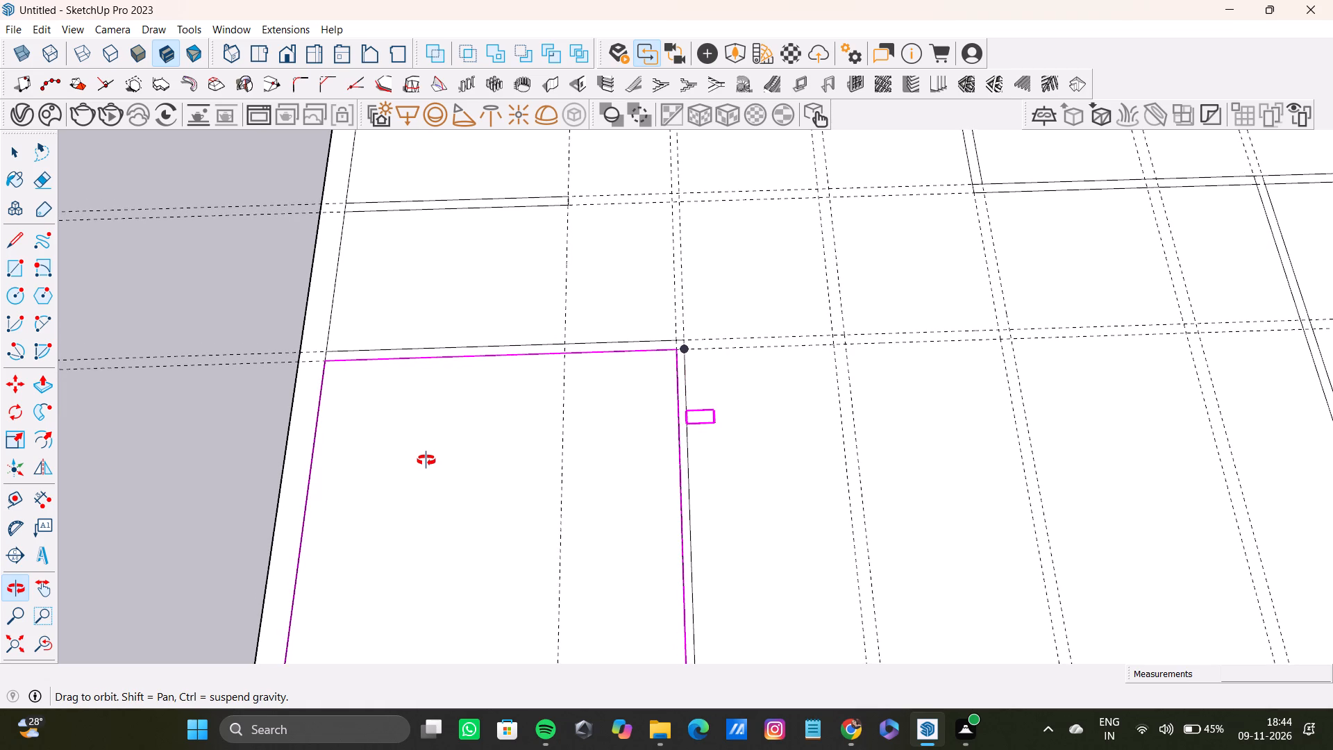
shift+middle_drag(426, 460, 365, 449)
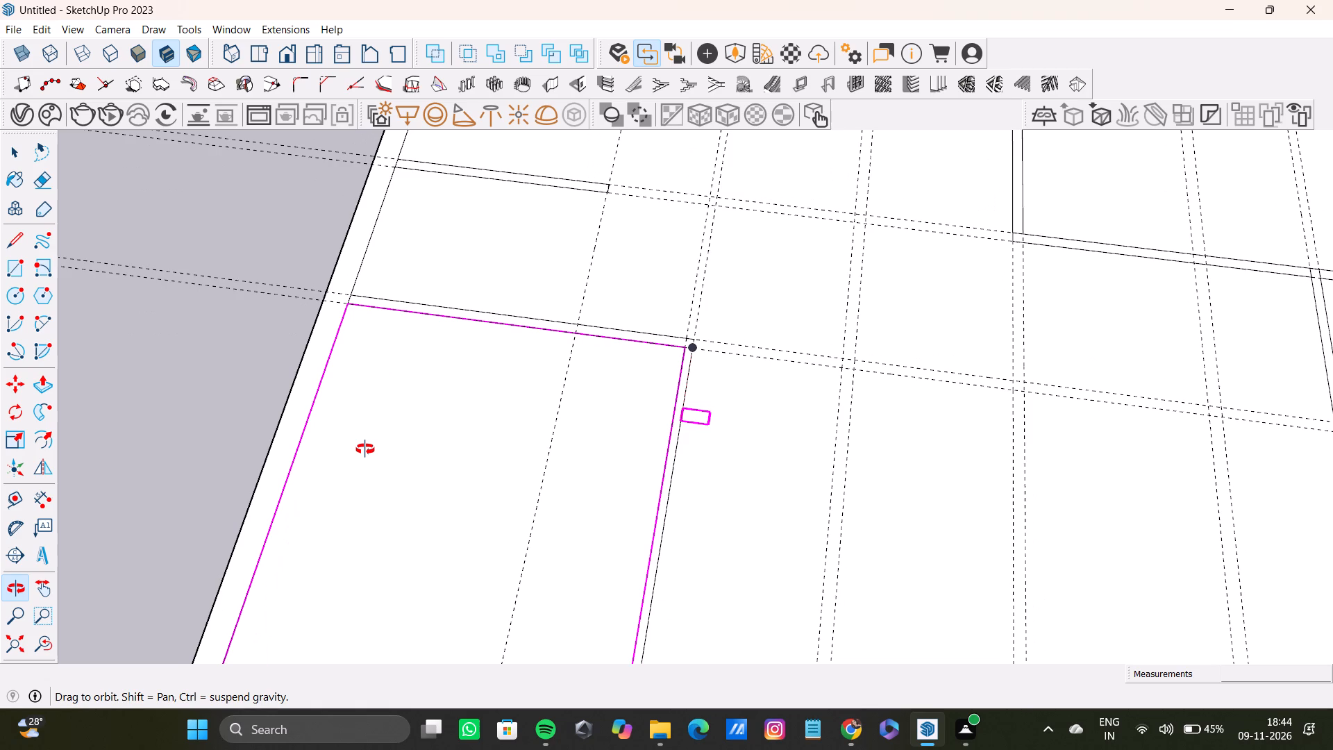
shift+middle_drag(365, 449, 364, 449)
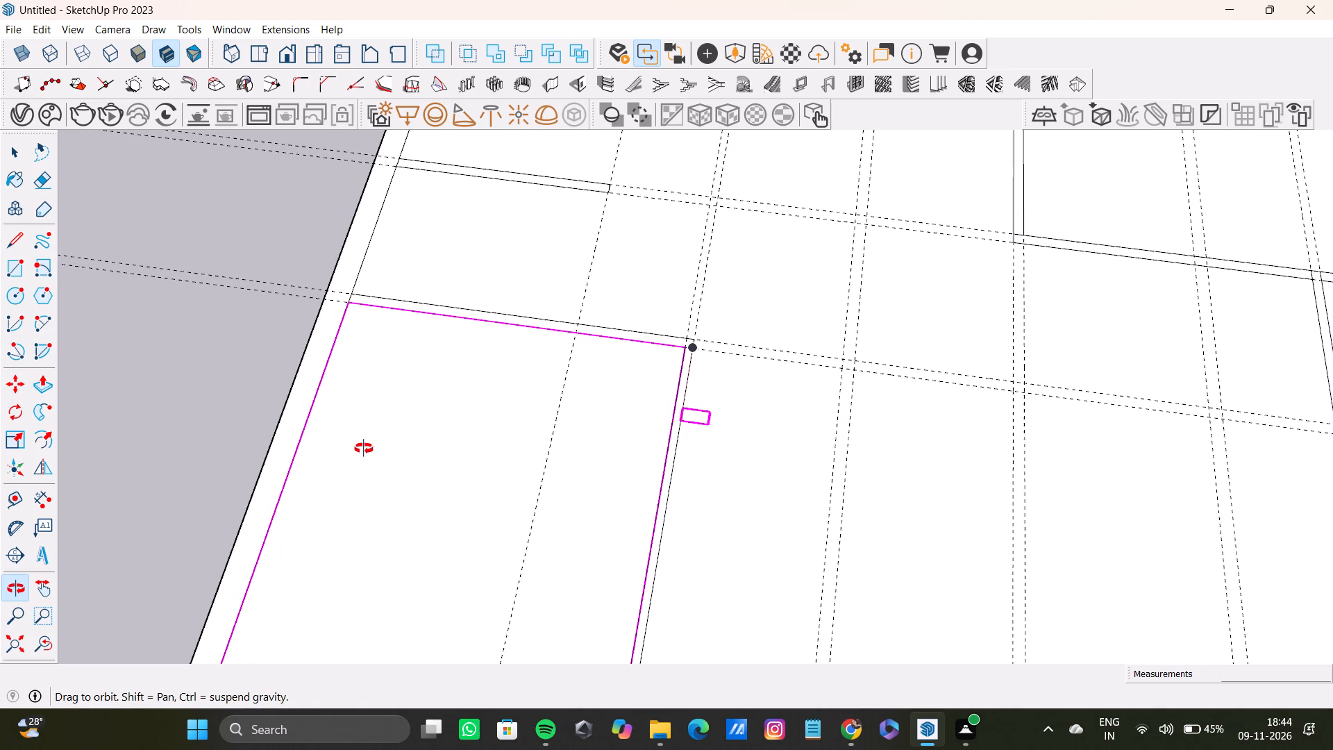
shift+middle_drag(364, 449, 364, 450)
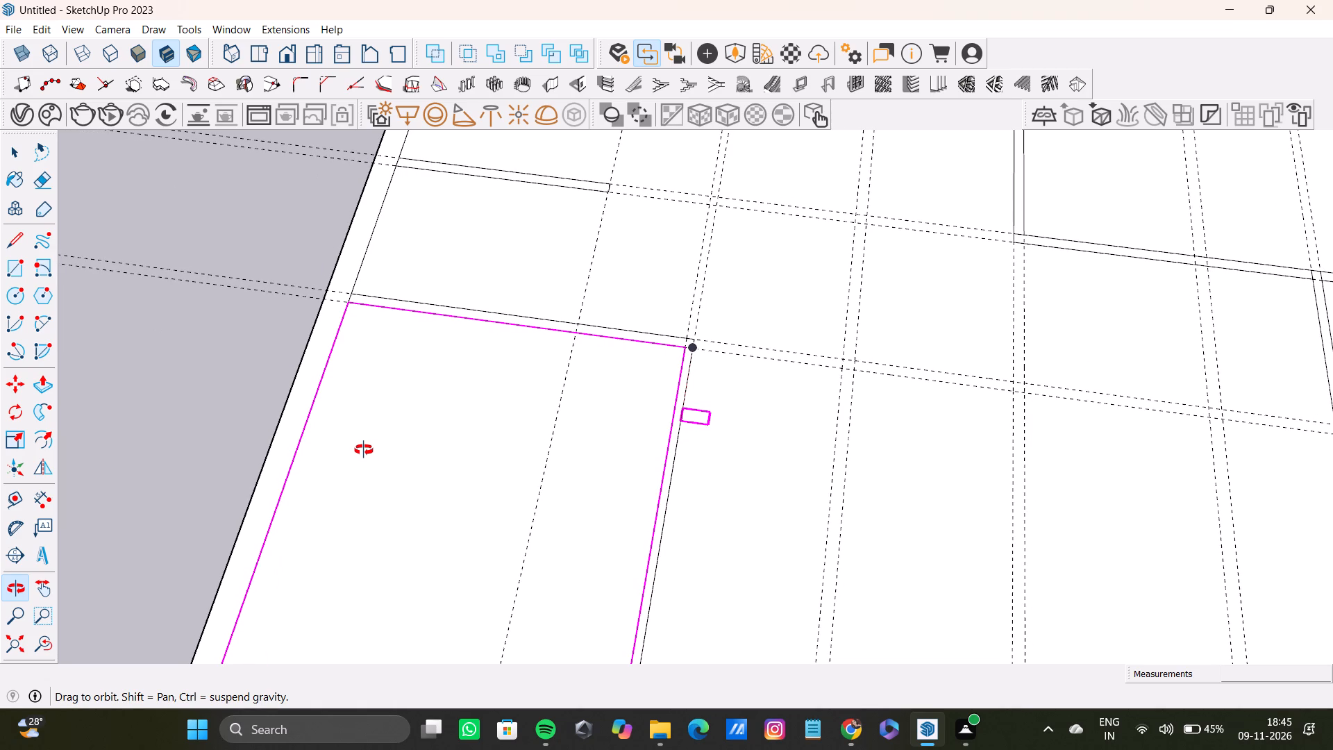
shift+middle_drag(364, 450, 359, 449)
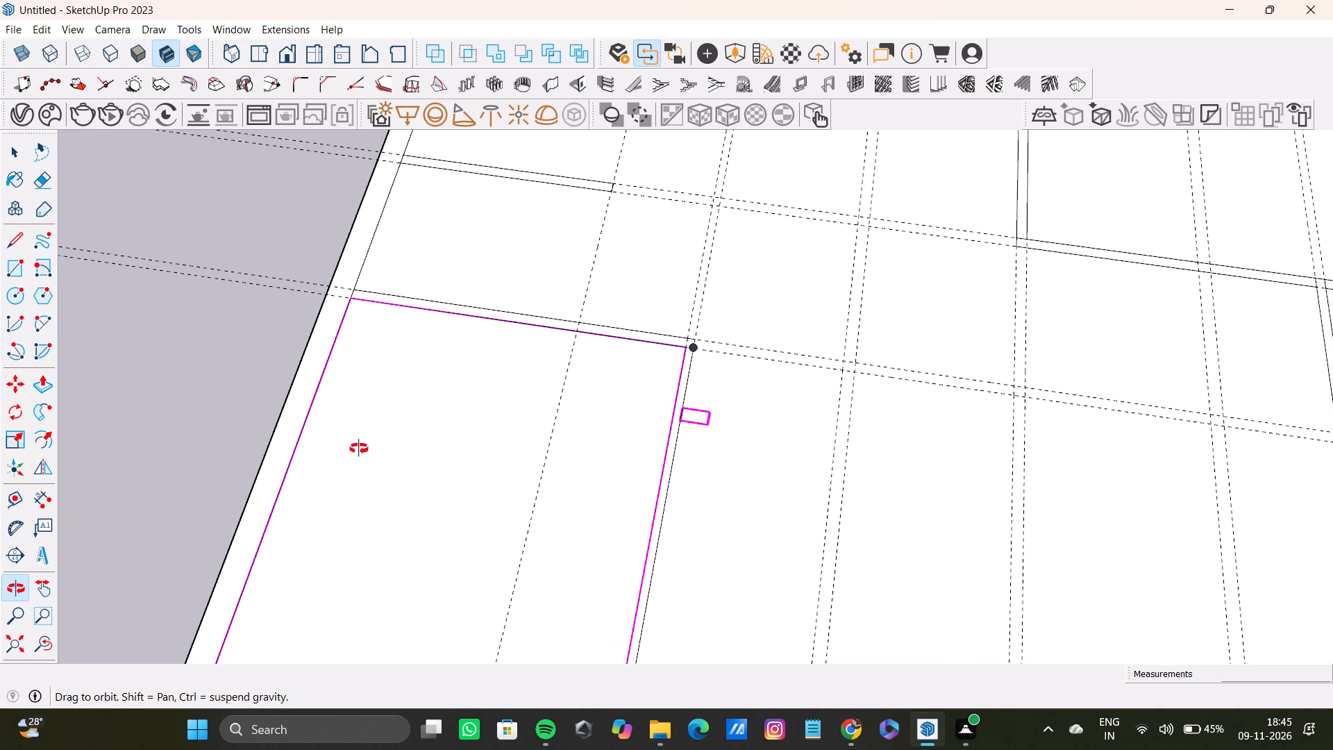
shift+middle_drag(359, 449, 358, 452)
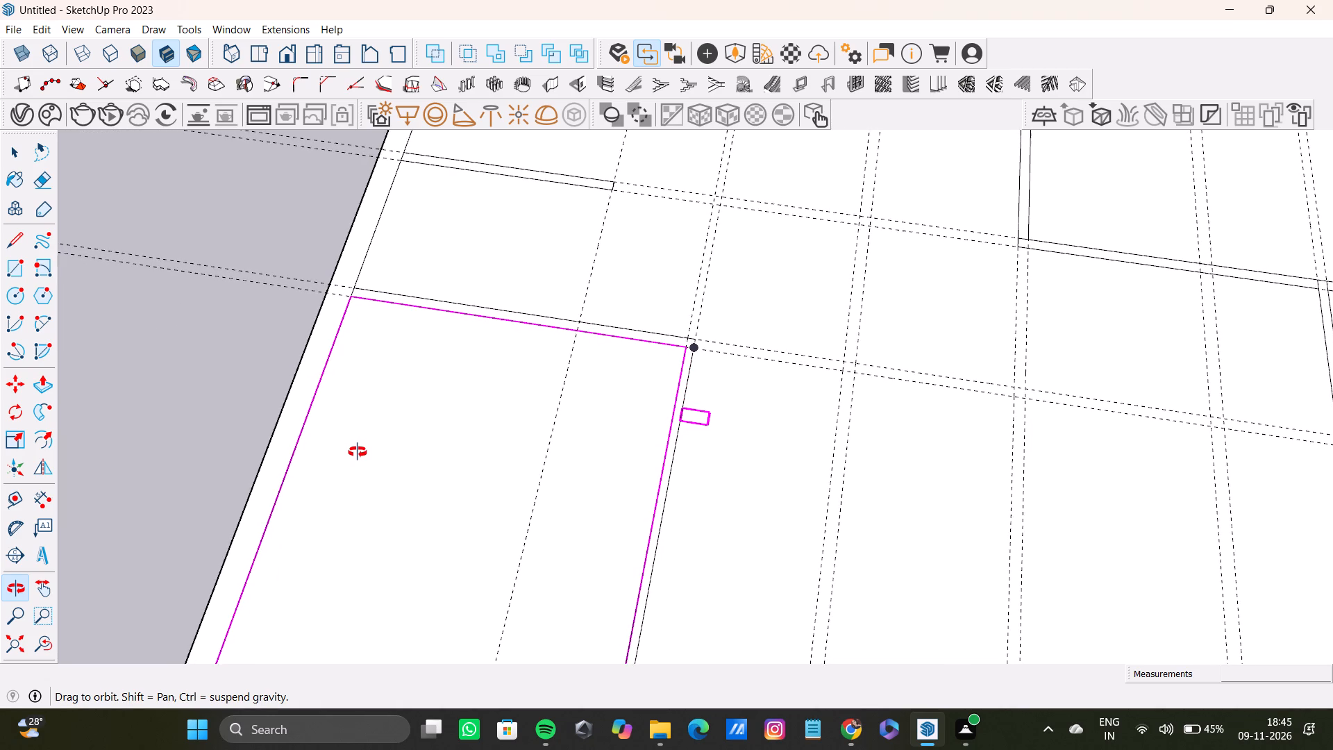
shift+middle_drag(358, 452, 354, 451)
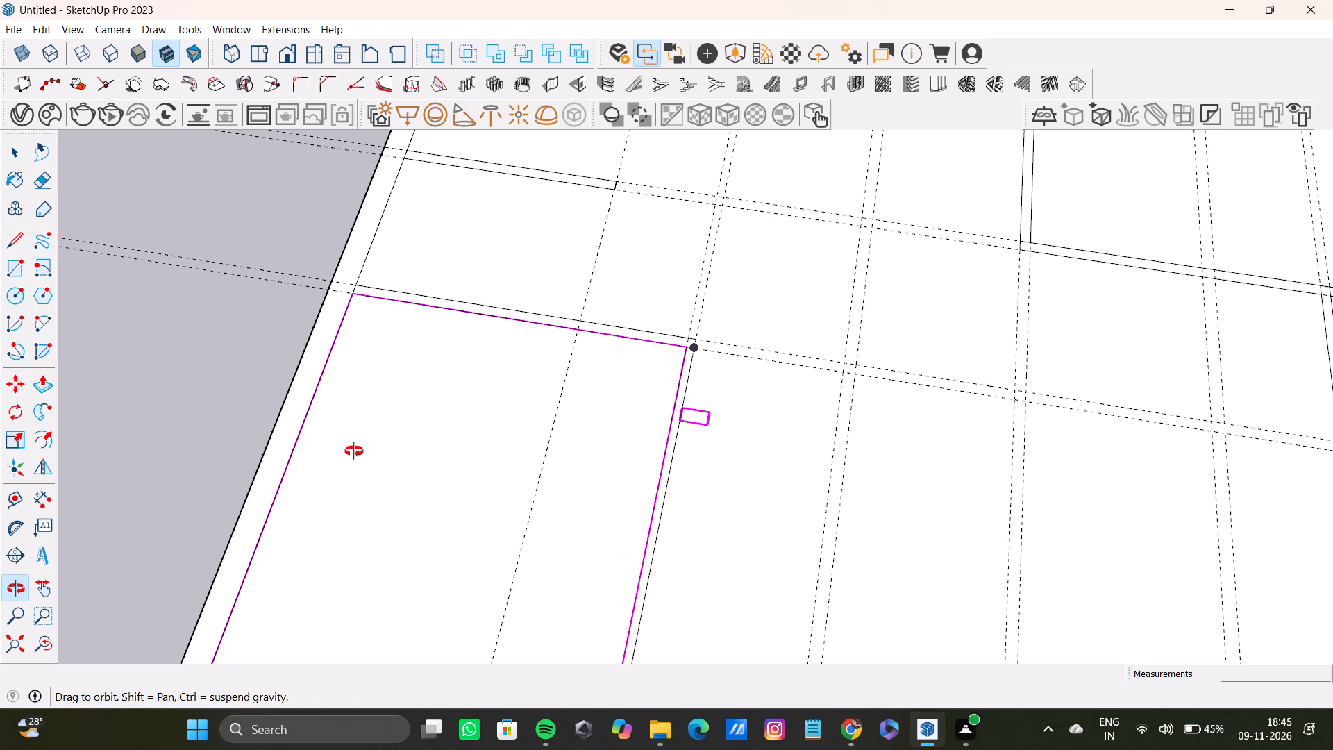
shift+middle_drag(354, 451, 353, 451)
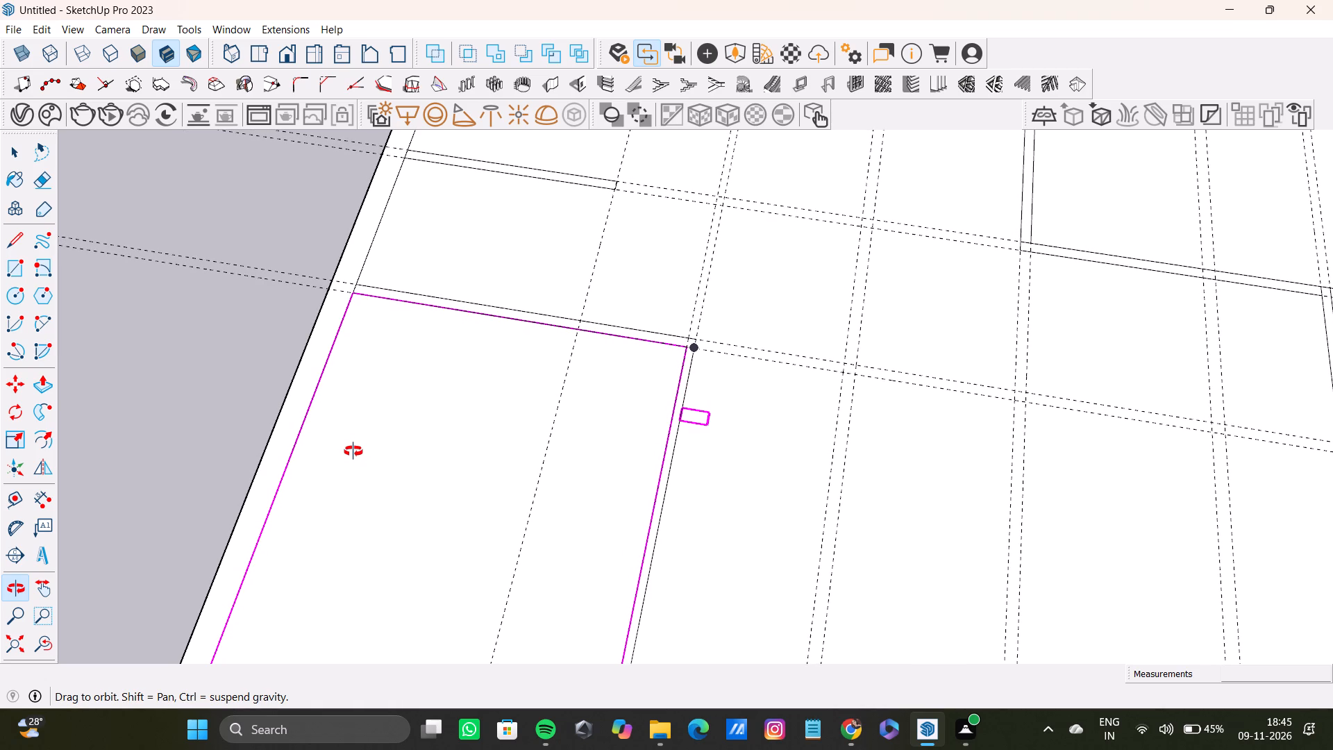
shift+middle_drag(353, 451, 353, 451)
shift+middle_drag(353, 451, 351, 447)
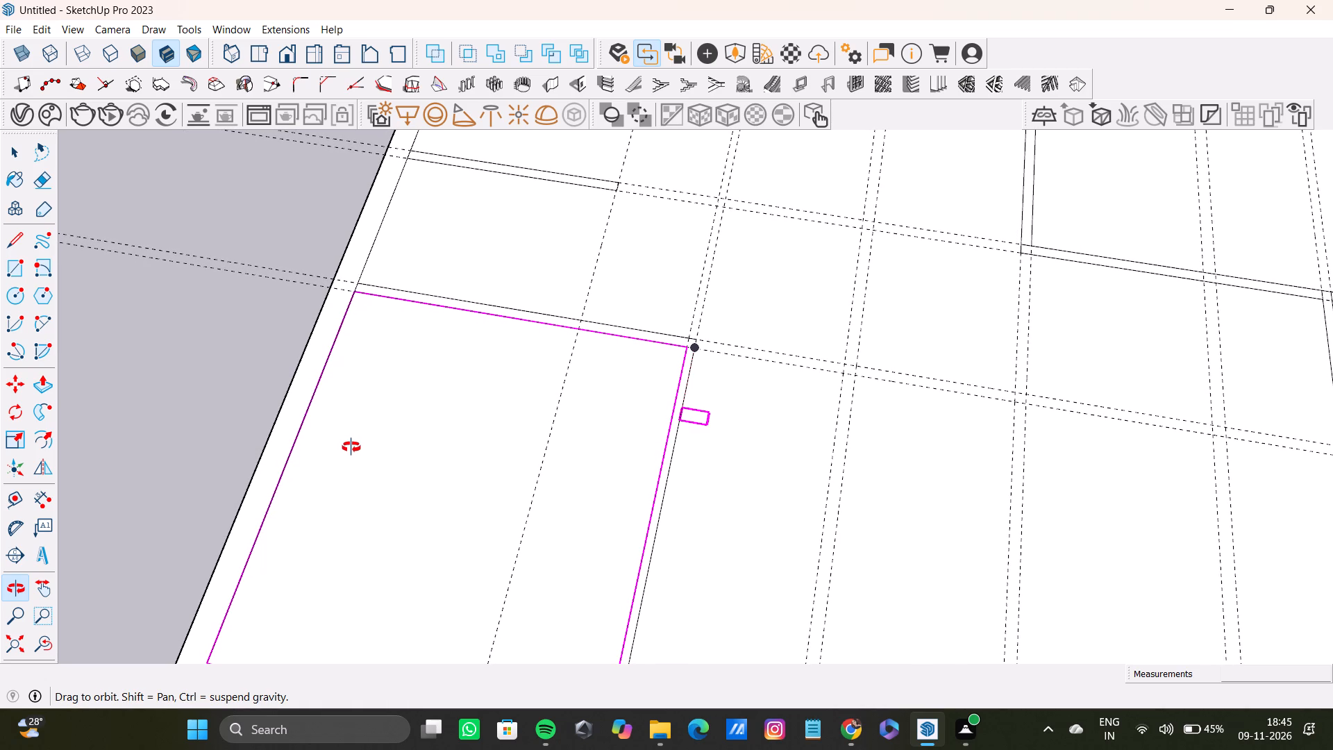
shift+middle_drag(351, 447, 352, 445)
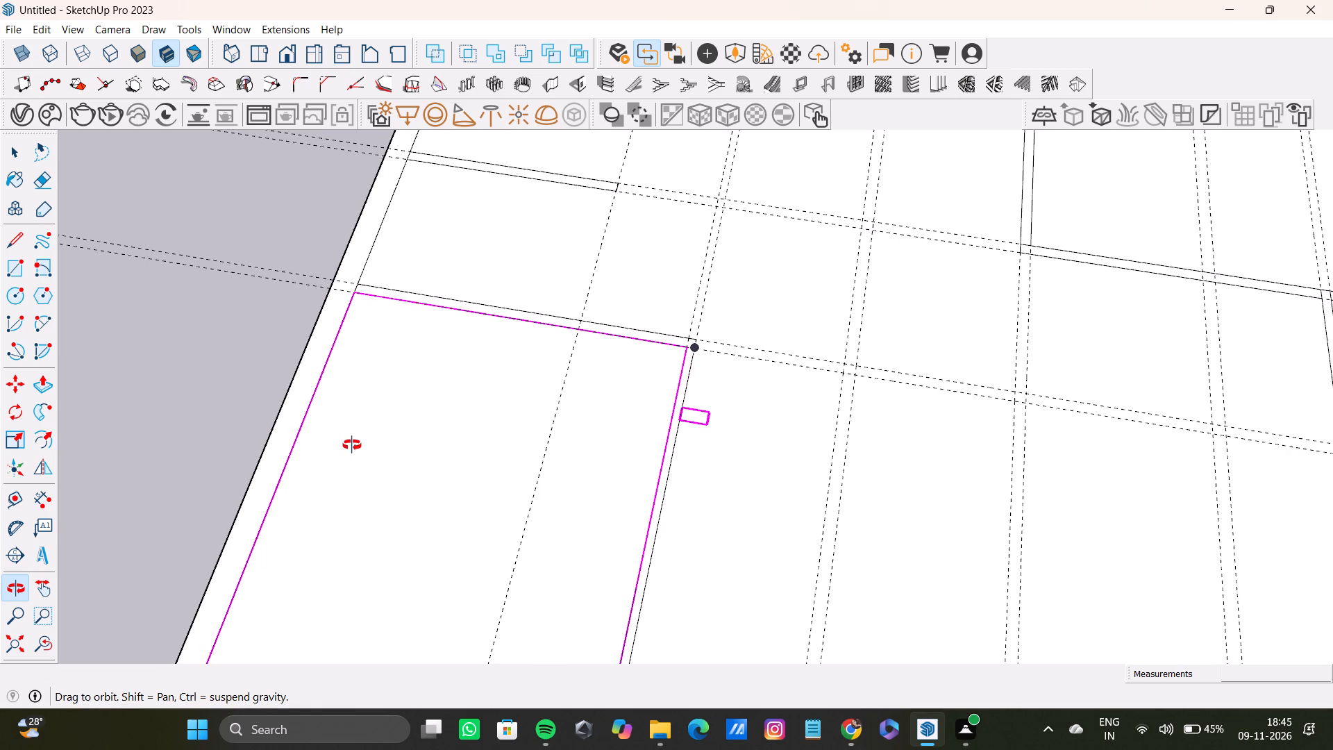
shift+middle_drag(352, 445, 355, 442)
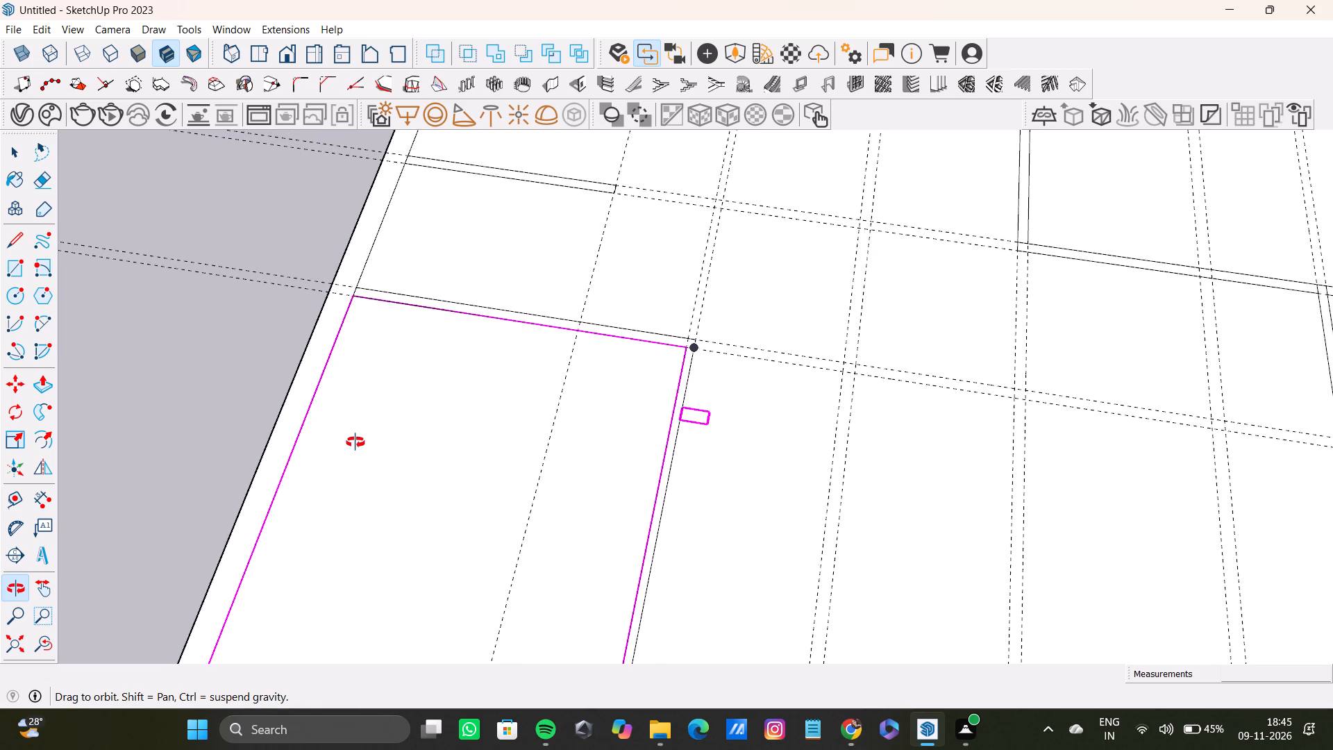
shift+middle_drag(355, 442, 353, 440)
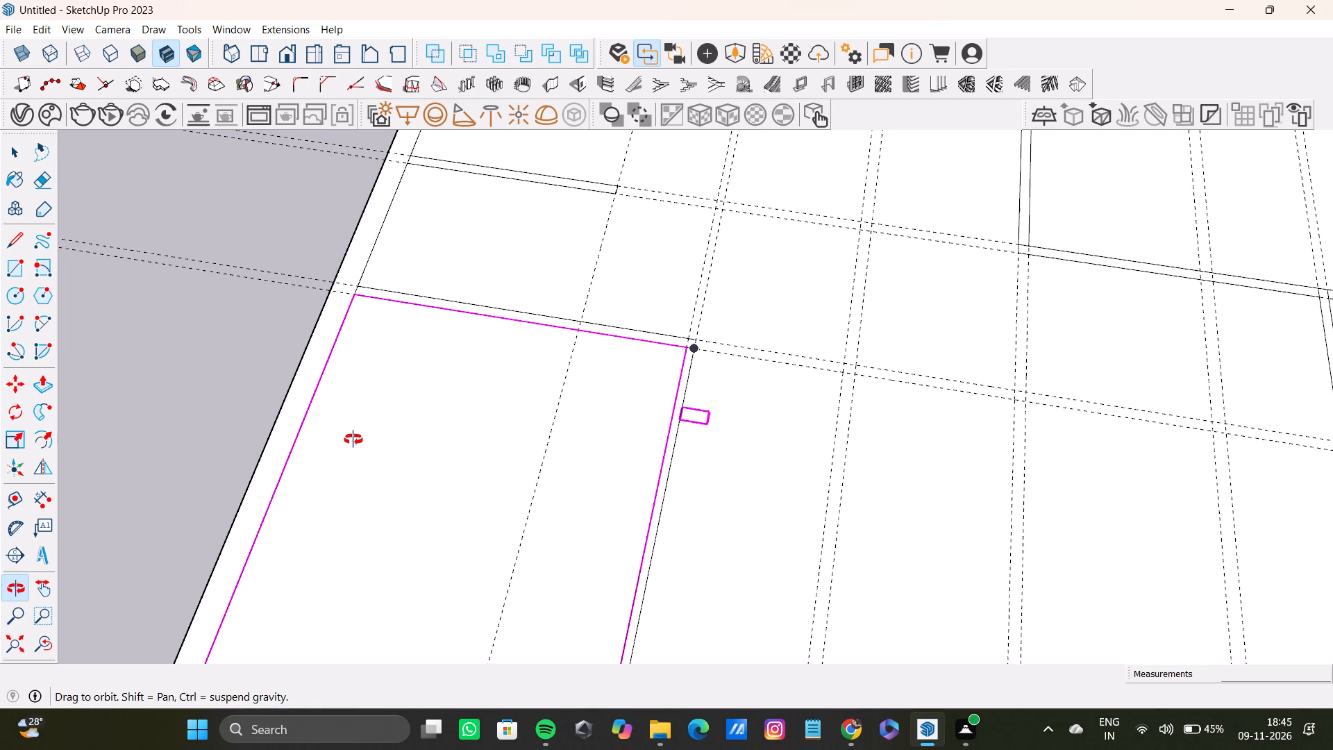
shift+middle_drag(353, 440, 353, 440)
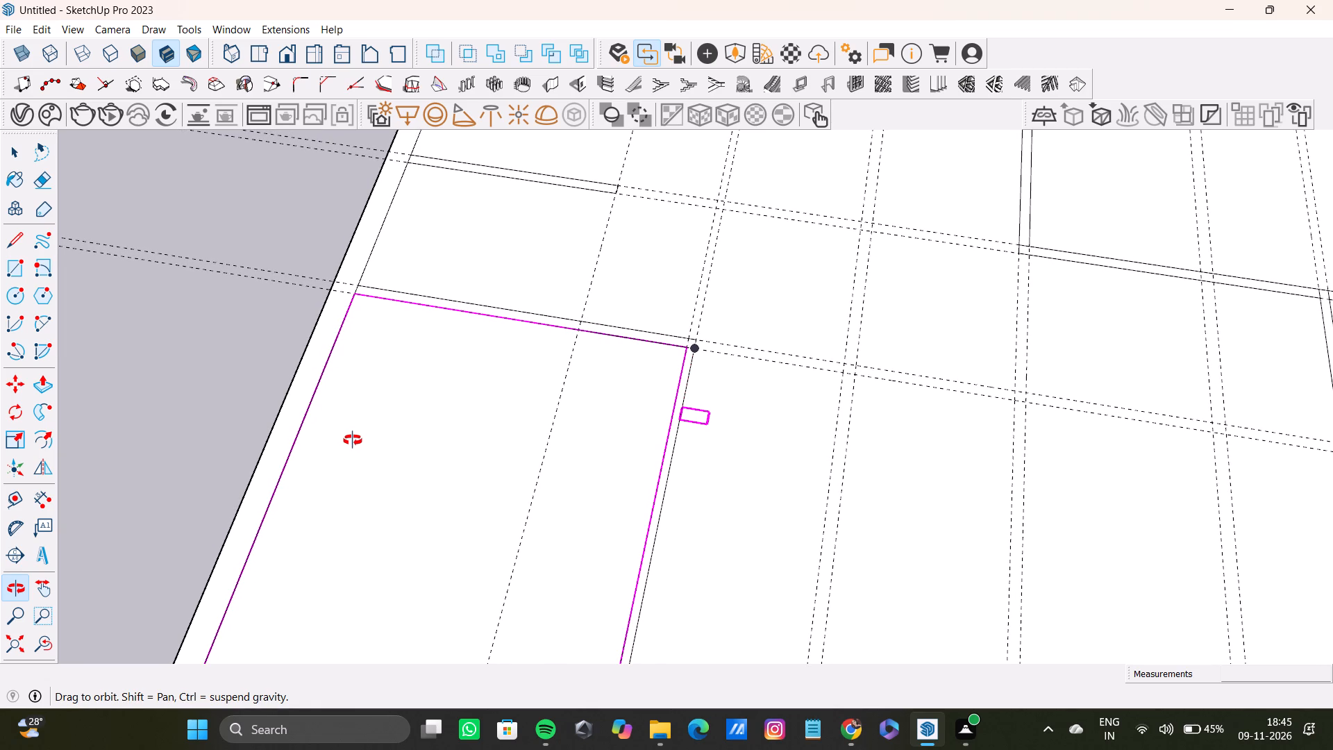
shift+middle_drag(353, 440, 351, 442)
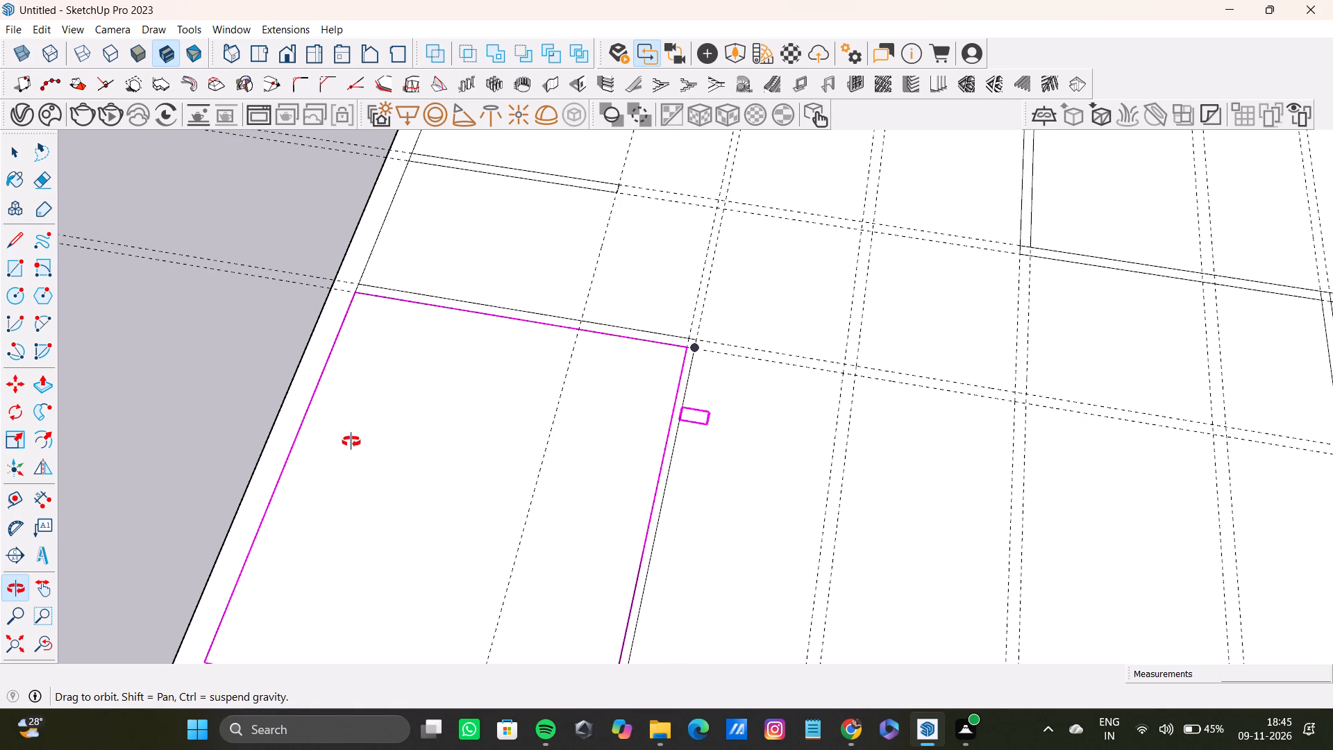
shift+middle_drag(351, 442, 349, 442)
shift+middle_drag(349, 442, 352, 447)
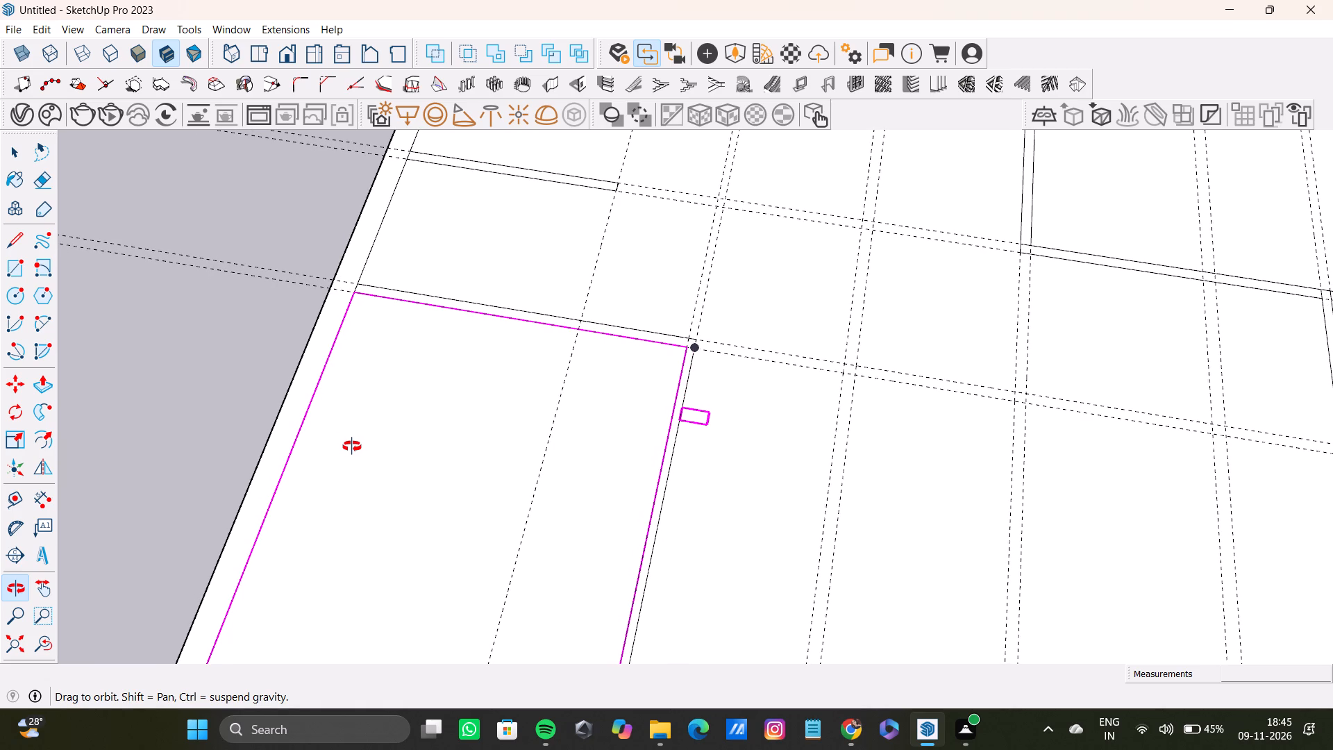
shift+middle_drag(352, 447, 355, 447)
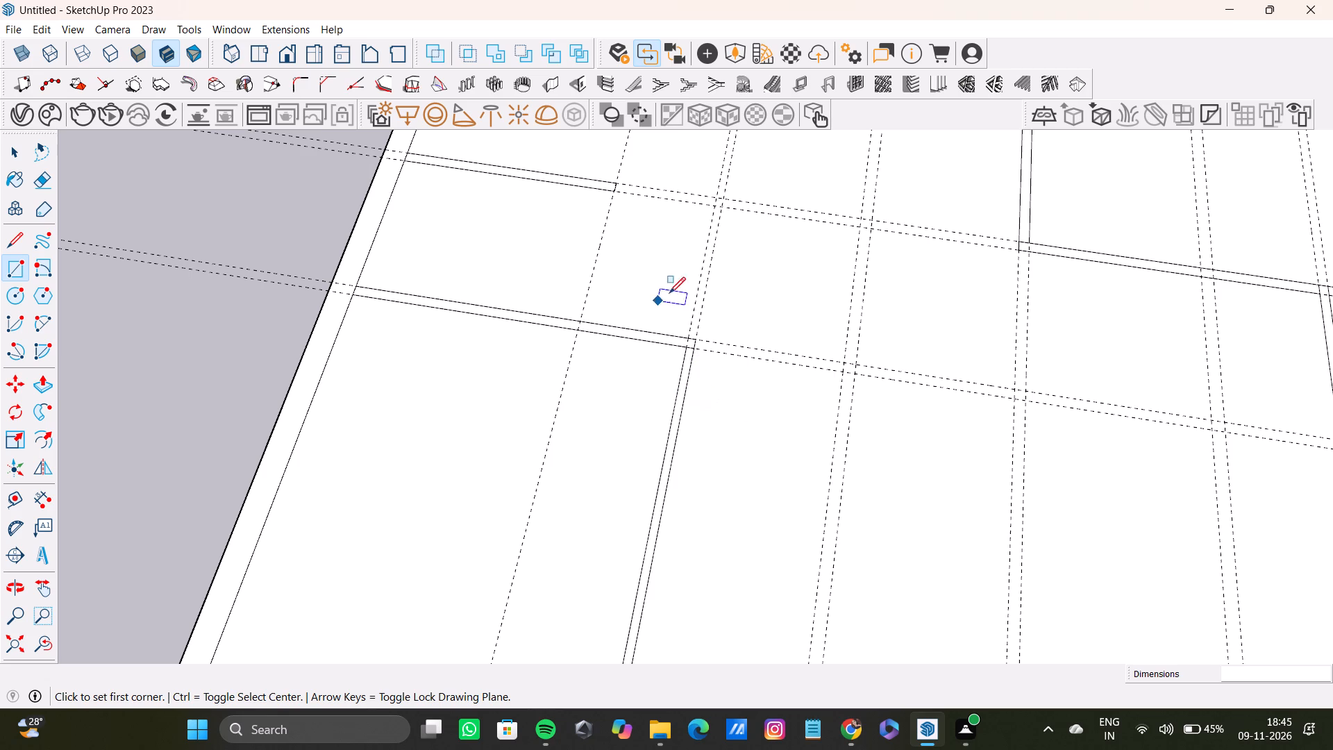
Draw a wall rectangle about 16' 4" long continuing the lengthened partition from its corner to the farther guide of the second red-axis pair beyond.
scroll(706, 339, up, 5)
scroll(701, 339, down, 14)
shift+middle_drag(743, 373, 680, 355)
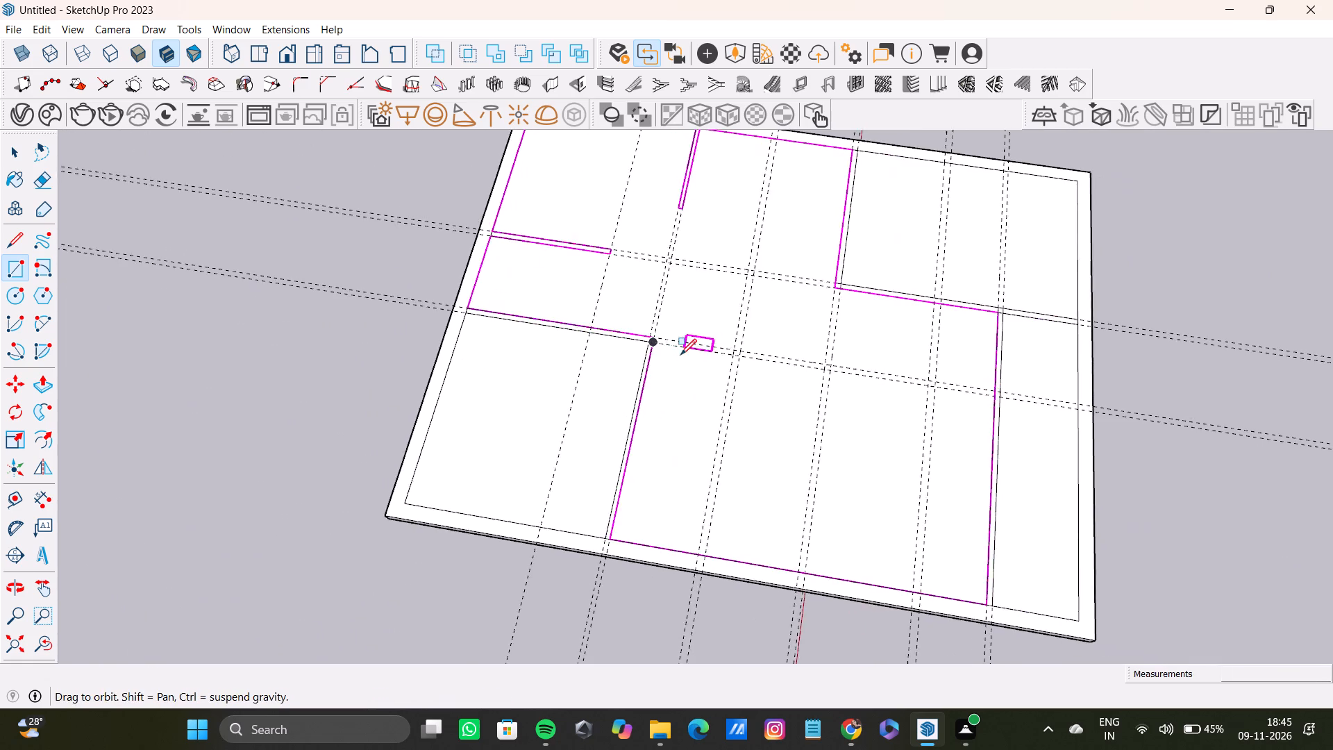
shift+middle_drag(680, 355, 682, 356)
scroll(680, 353, up, 4)
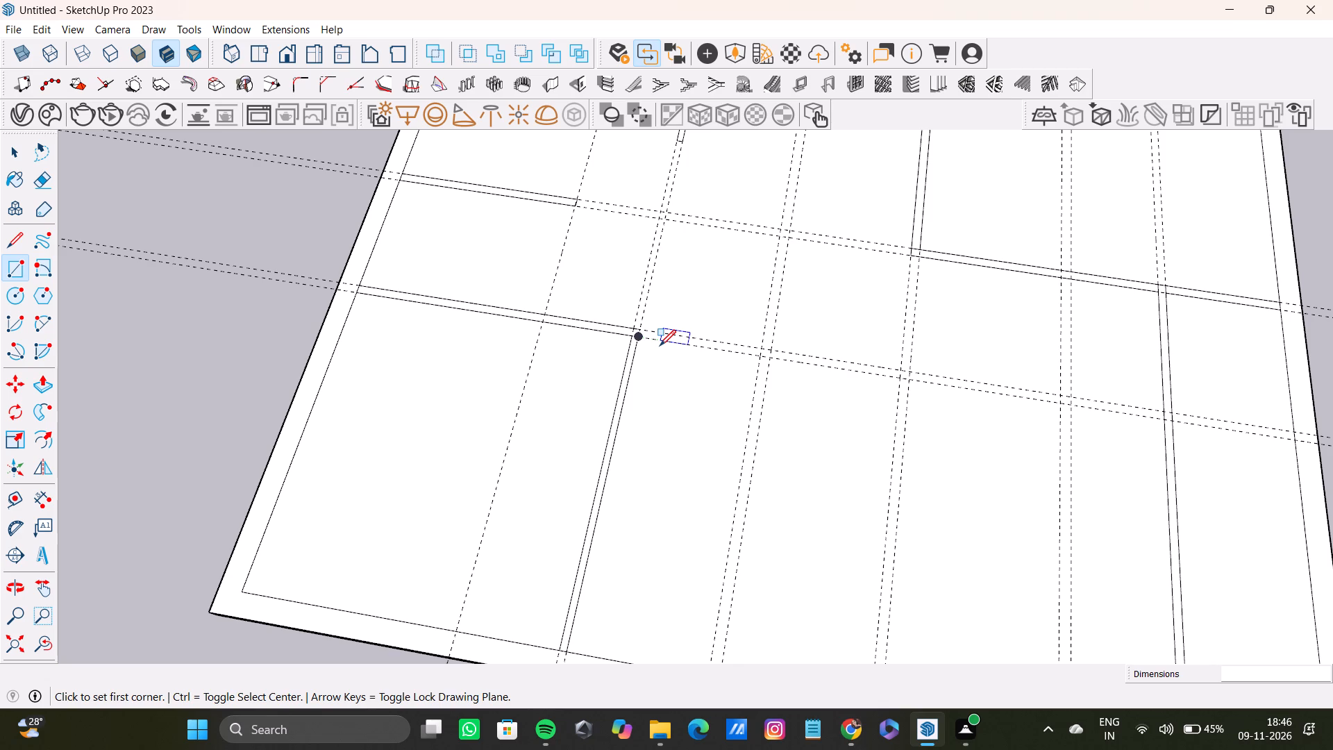
scroll(578, 358, down, 16)
shift+middle_drag(665, 402, 657, 410)
scroll(662, 406, down, 1)
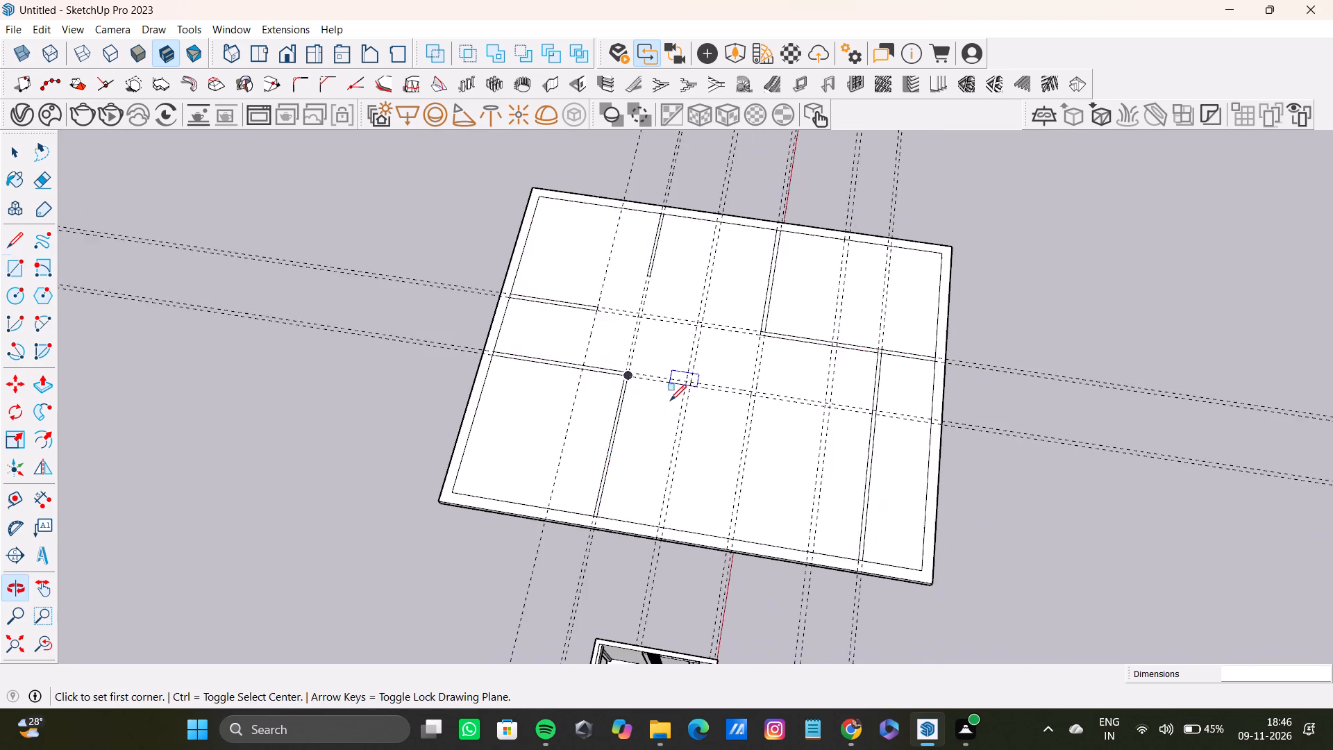
scroll(661, 399, up, 14)
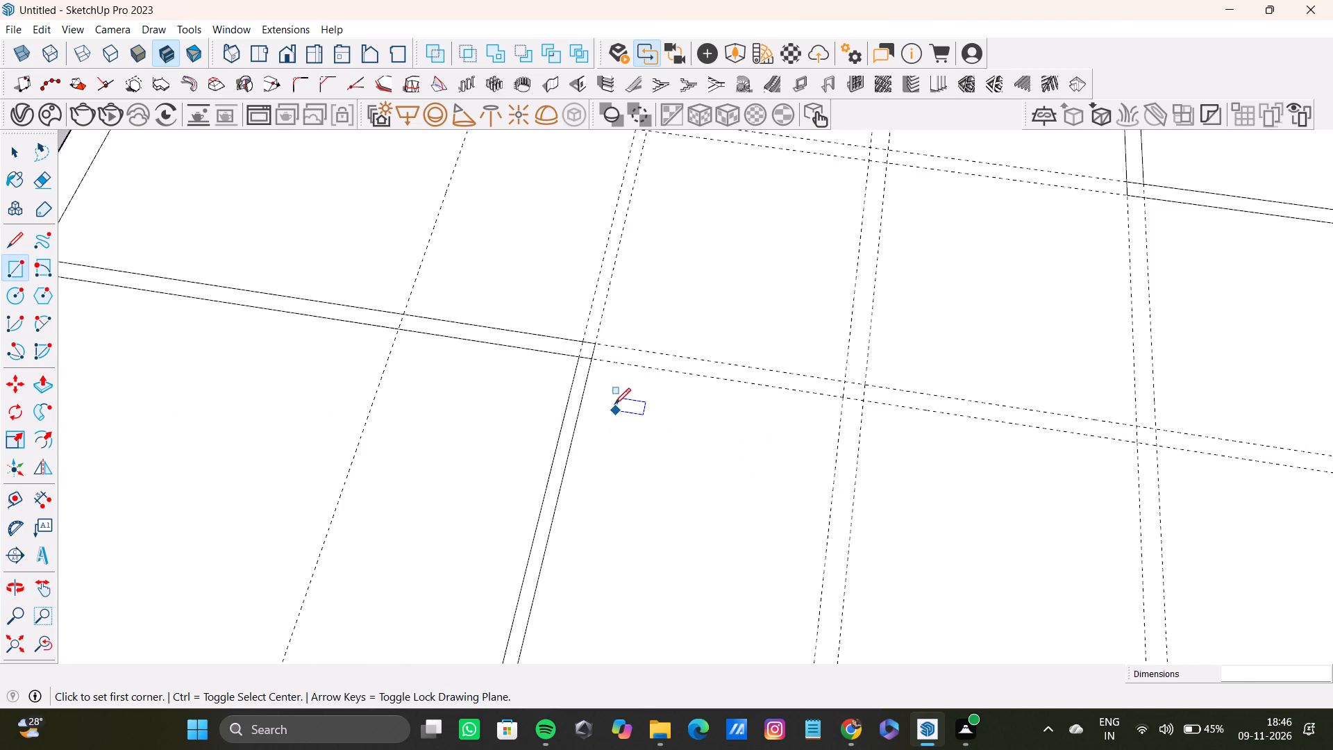
scroll(608, 353, up, 8)
click(584, 336)
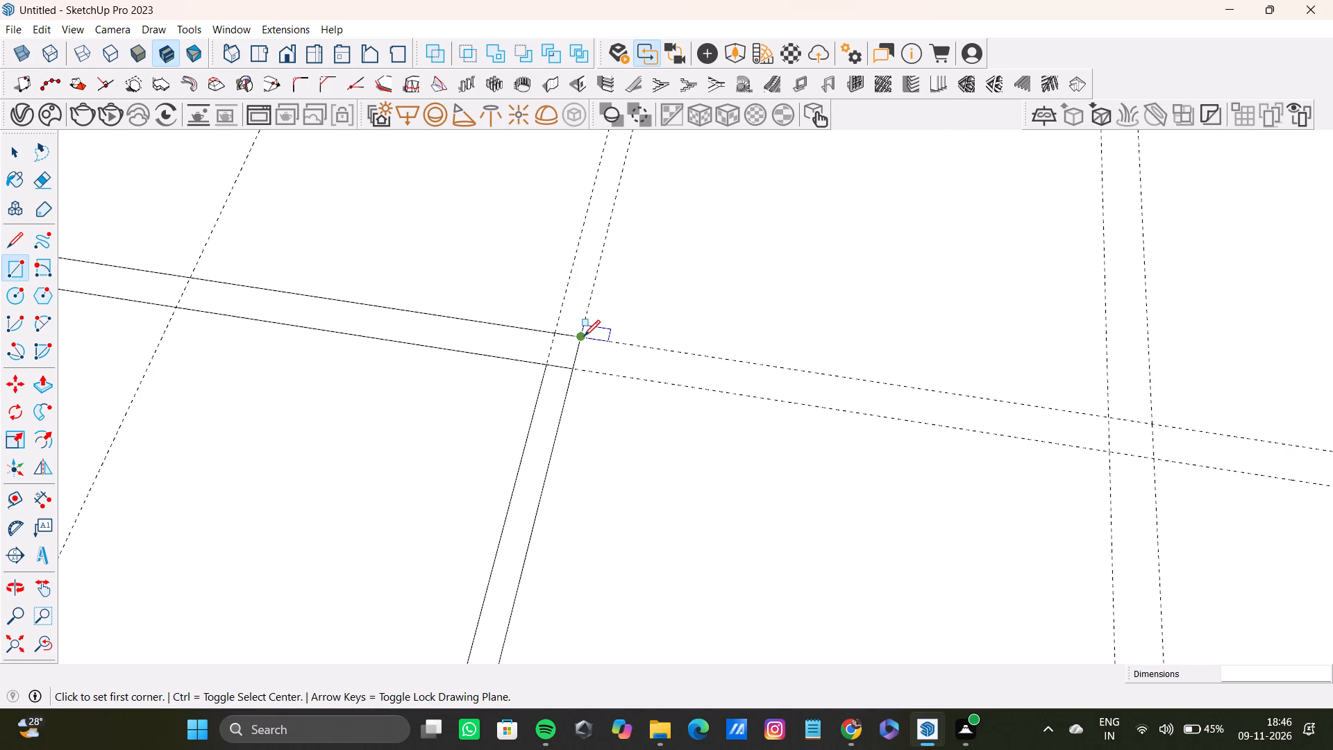
scroll(587, 340, down, 8)
shift+middle_drag(760, 382, 458, 369)
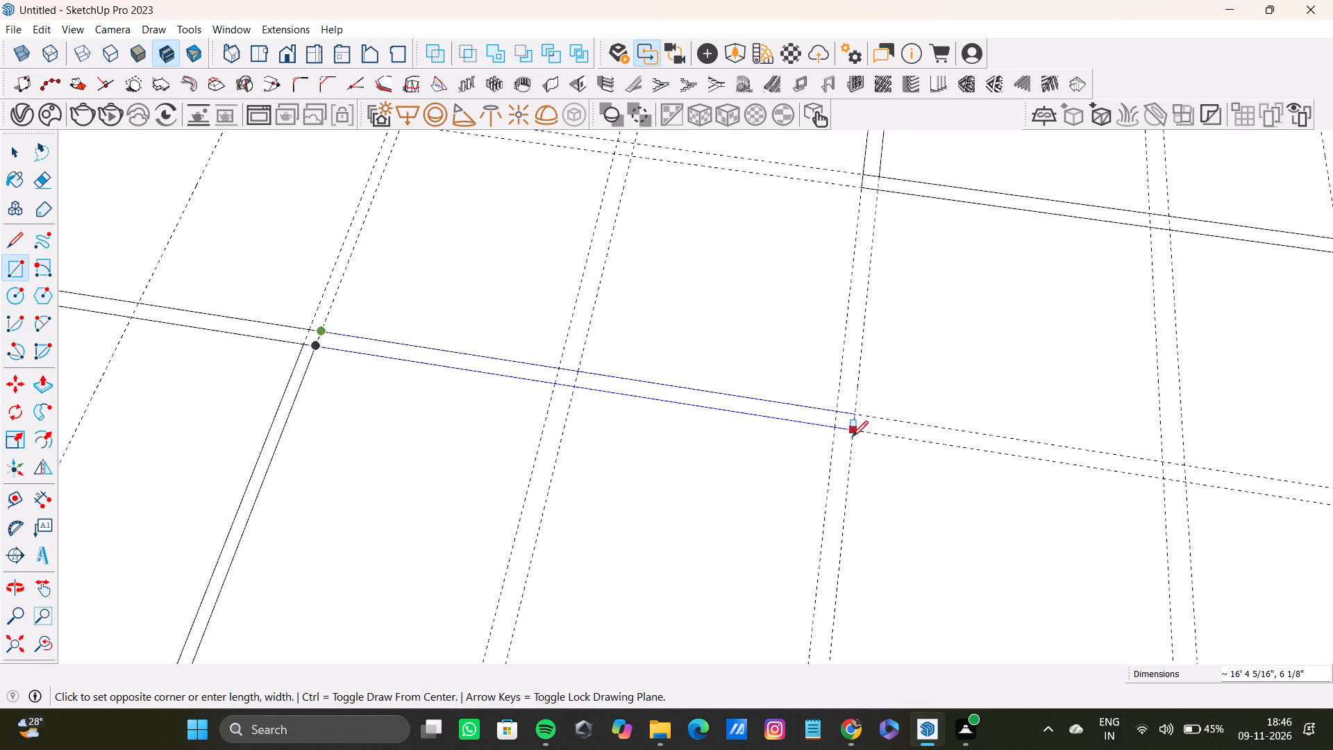
click(852, 437)
Draw a wall rectangle within the middle red-axis guide pair crossing the new extension, from its lower edge to the side perimeter wall's inner edge.
scroll(698, 436, down, 5)
shift+middle_drag(691, 448, 741, 338)
scroll(610, 297, up, 7)
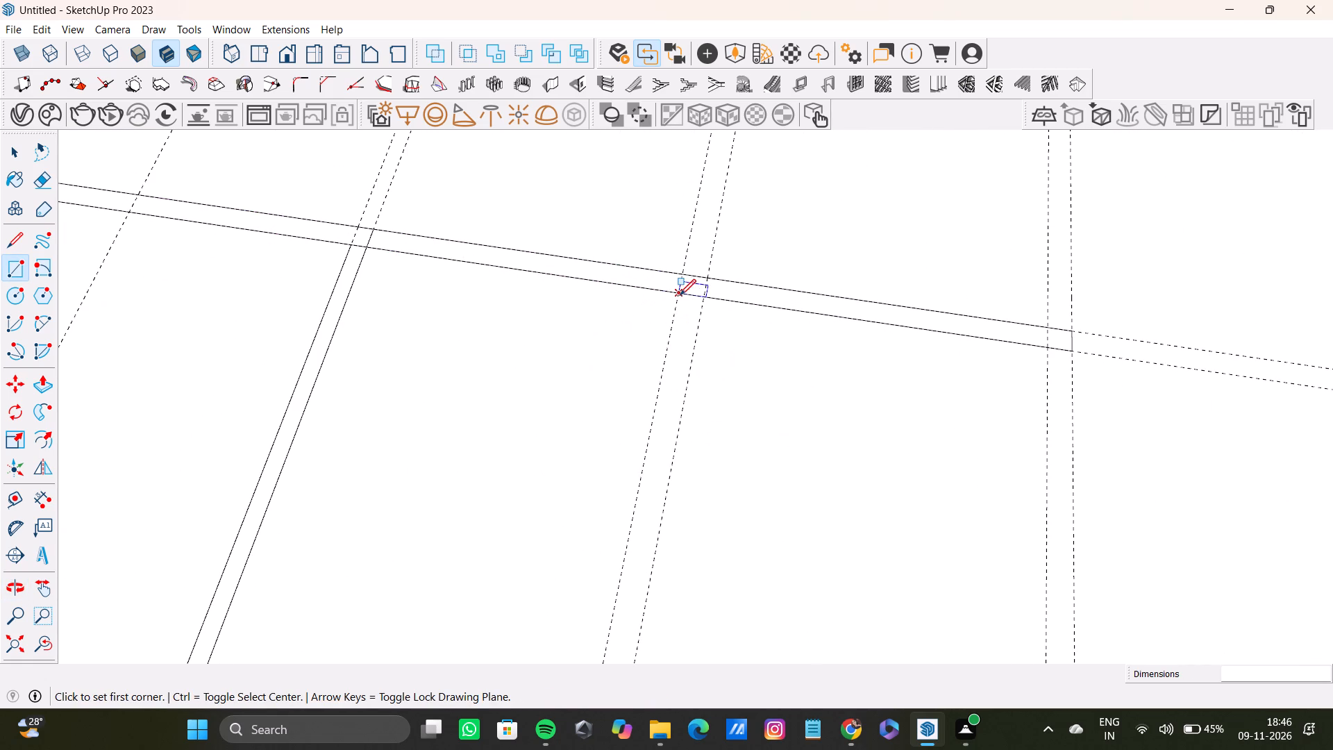
click(680, 297)
scroll(711, 434, down, 4)
shift+middle_drag(701, 489, 667, 283)
middle_drag(597, 505, 602, 303)
middle_drag(592, 437, 594, 347)
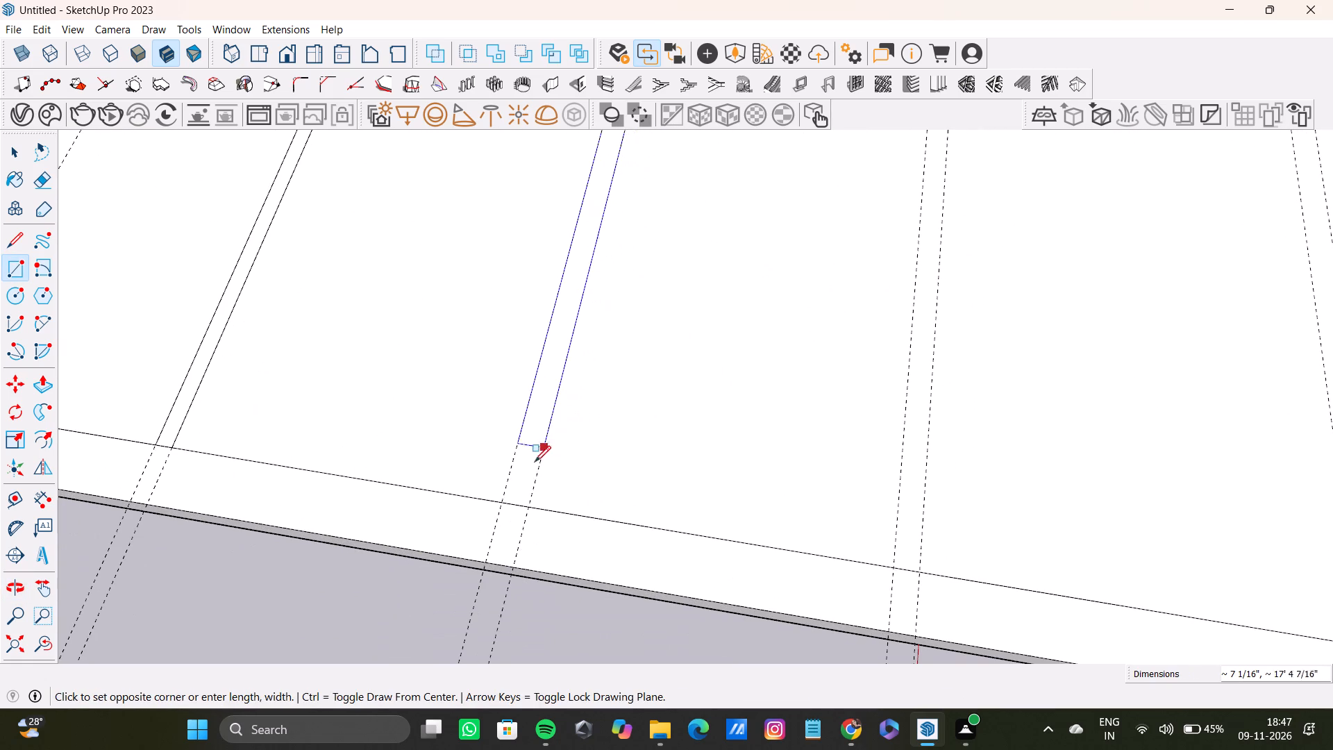
click(533, 507)
Draw a wall rectangle about 18' 8" long within the guide pair at the extension's end, down to the side perimeter wall's inner edge.
scroll(789, 465, down, 9)
shift+middle_drag(770, 429, 634, 497)
scroll(721, 319, up, 3)
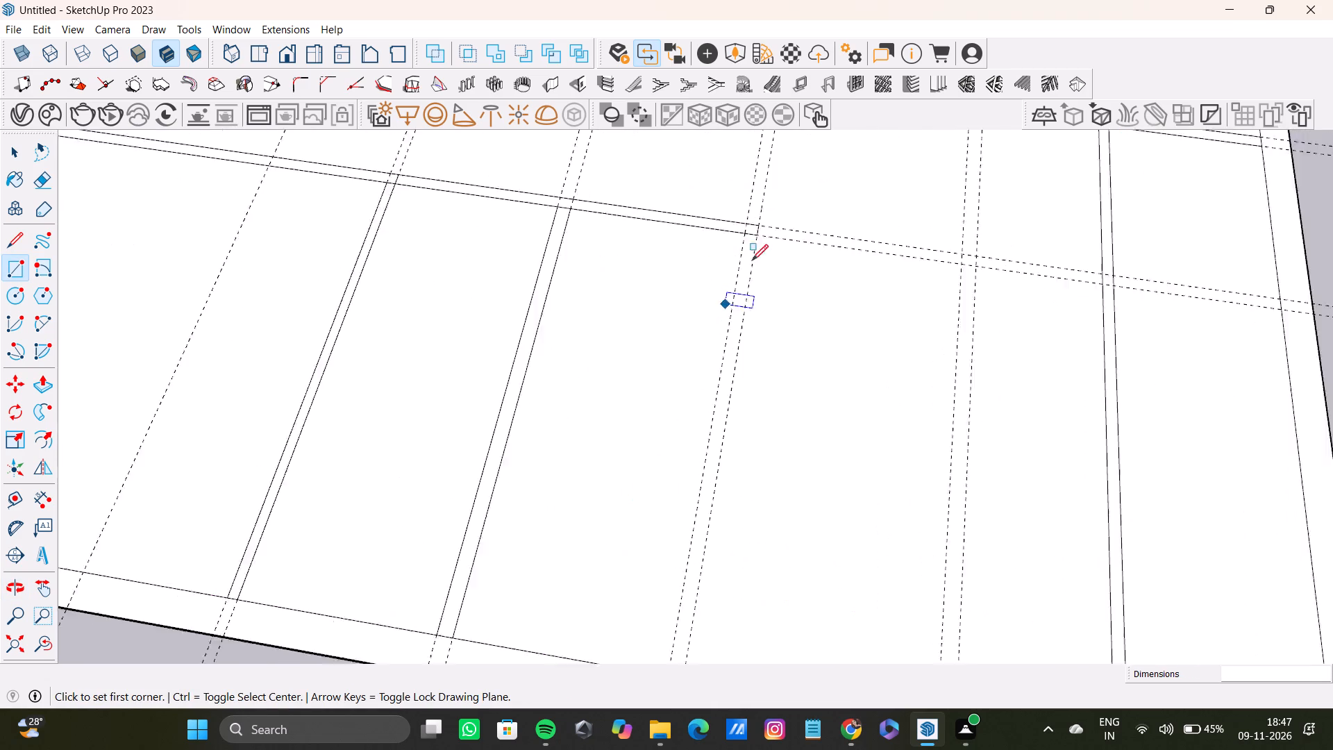
scroll(752, 260, up, 7)
click(741, 219)
scroll(728, 393, down, 4)
middle_drag(728, 407, 723, 265)
middle_drag(714, 469, 707, 317)
shift+scroll(707, 326, down, 1)
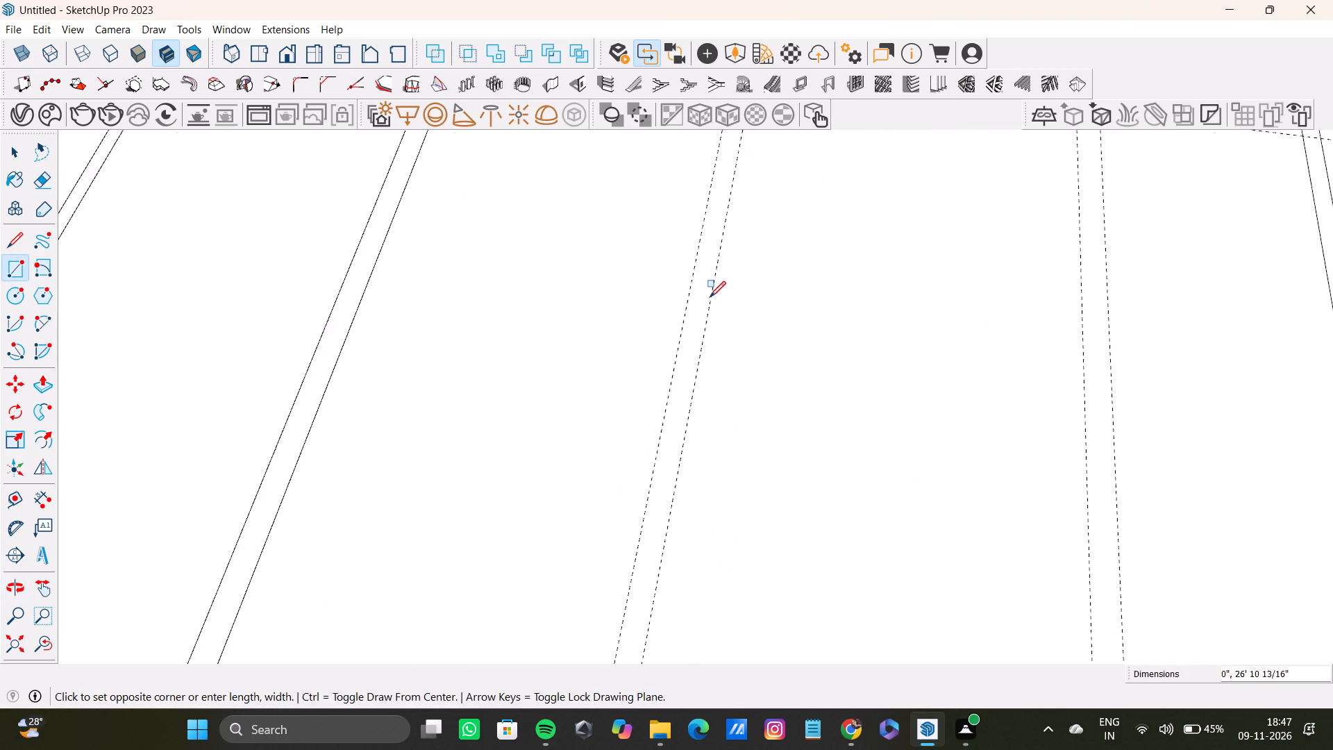
middle_drag(702, 435, 720, 288)
middle_drag(677, 559, 680, 424)
scroll(659, 471, up, 2)
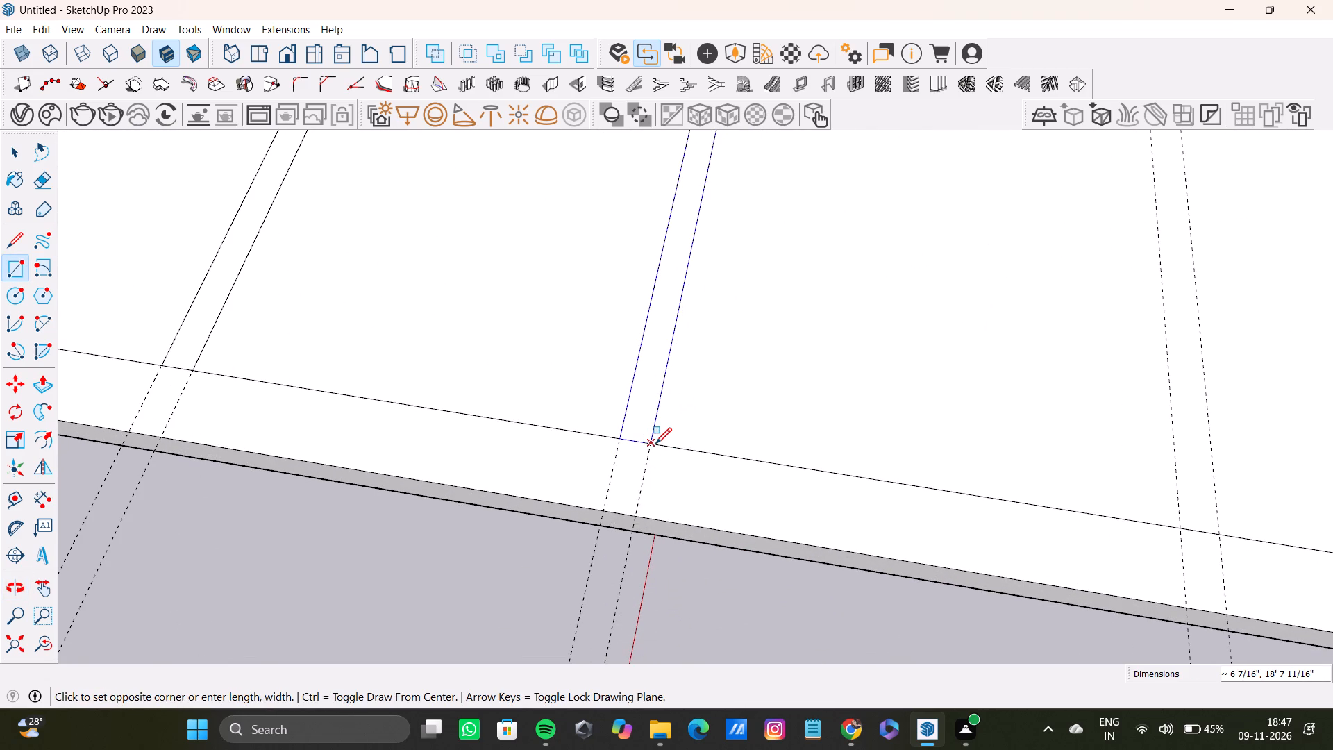
click(654, 444)
key(space)
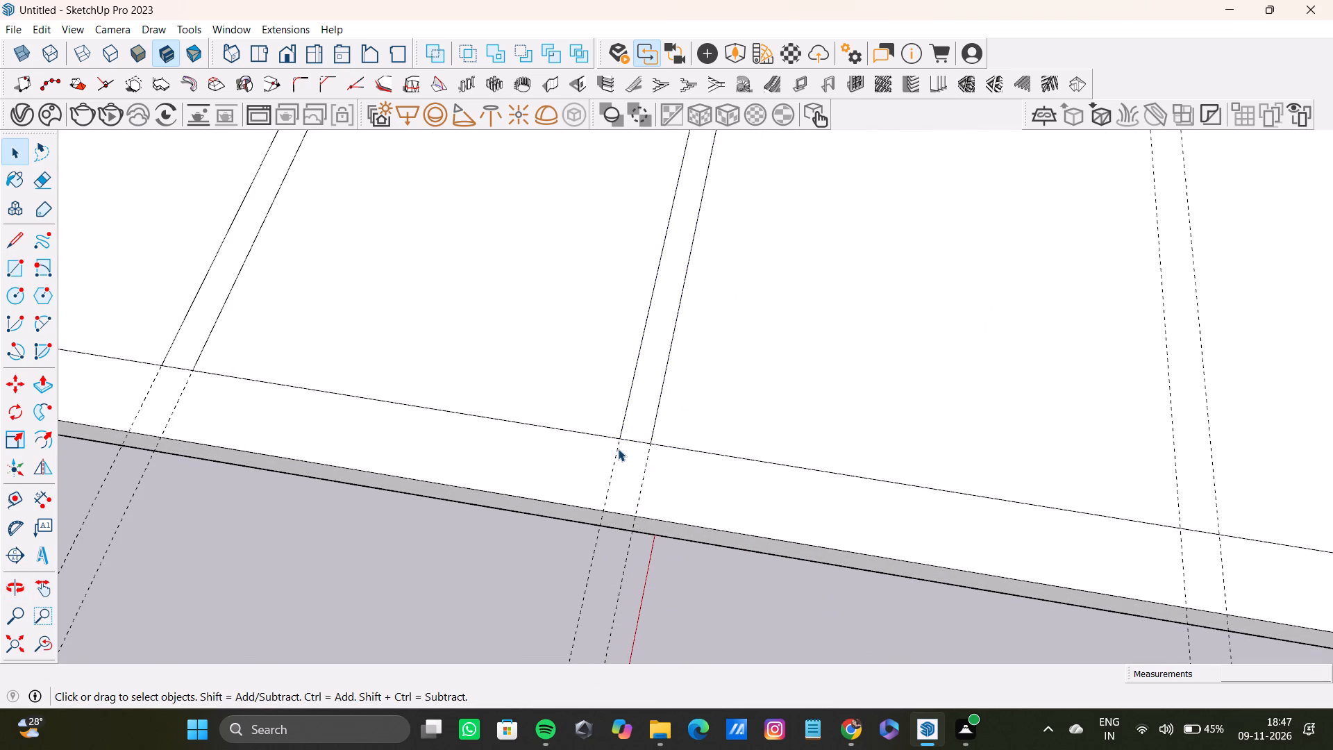
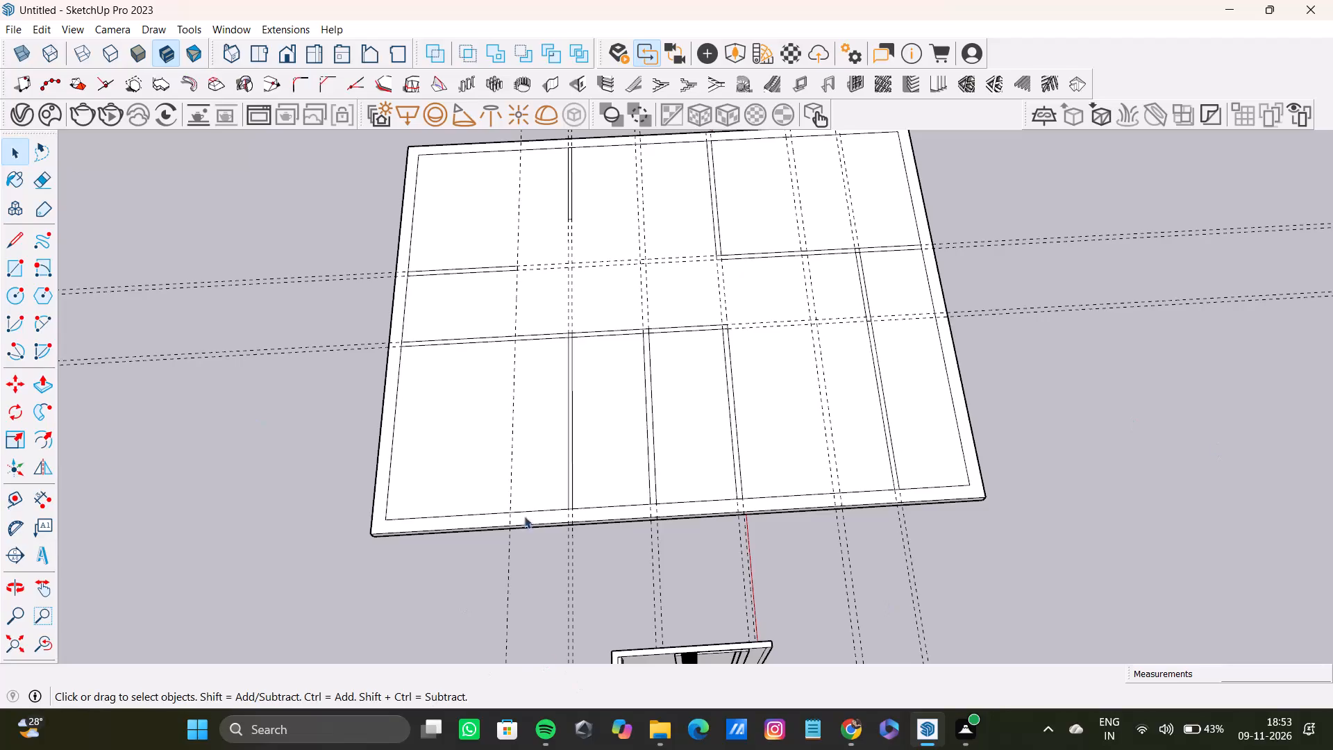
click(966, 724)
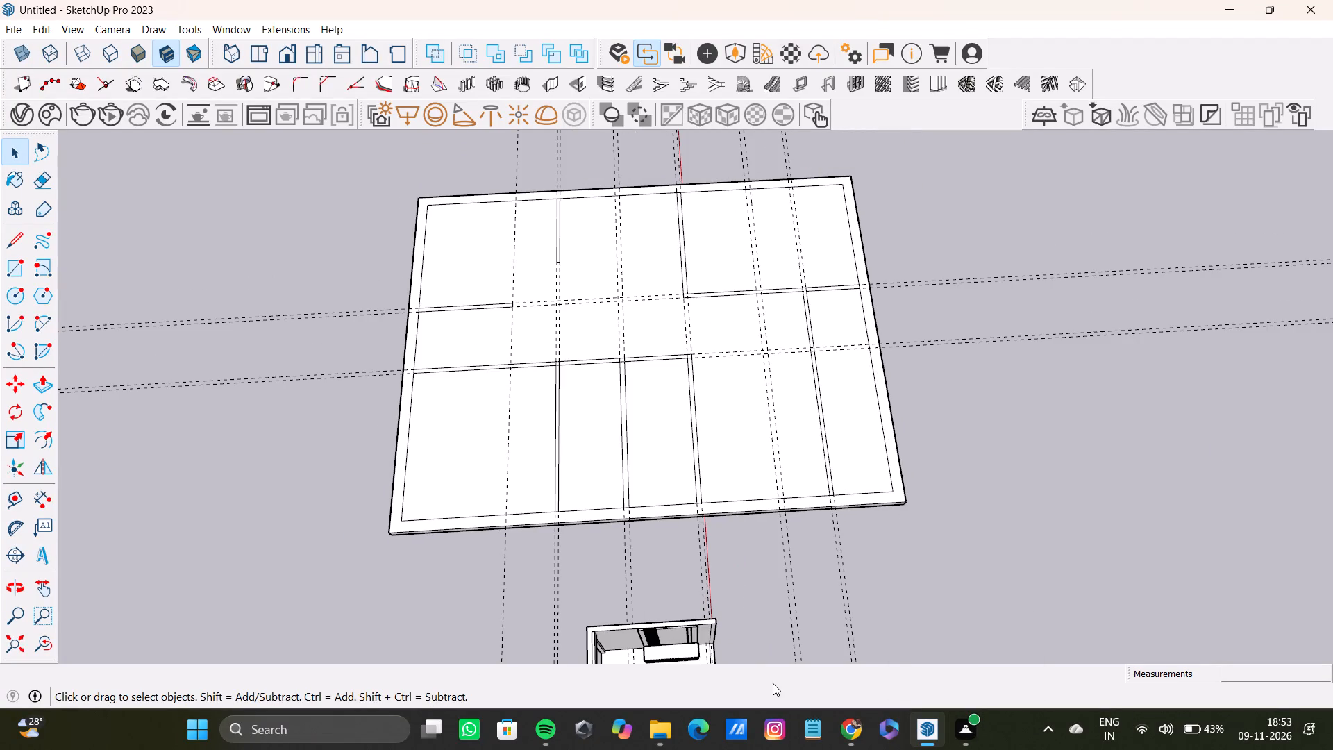
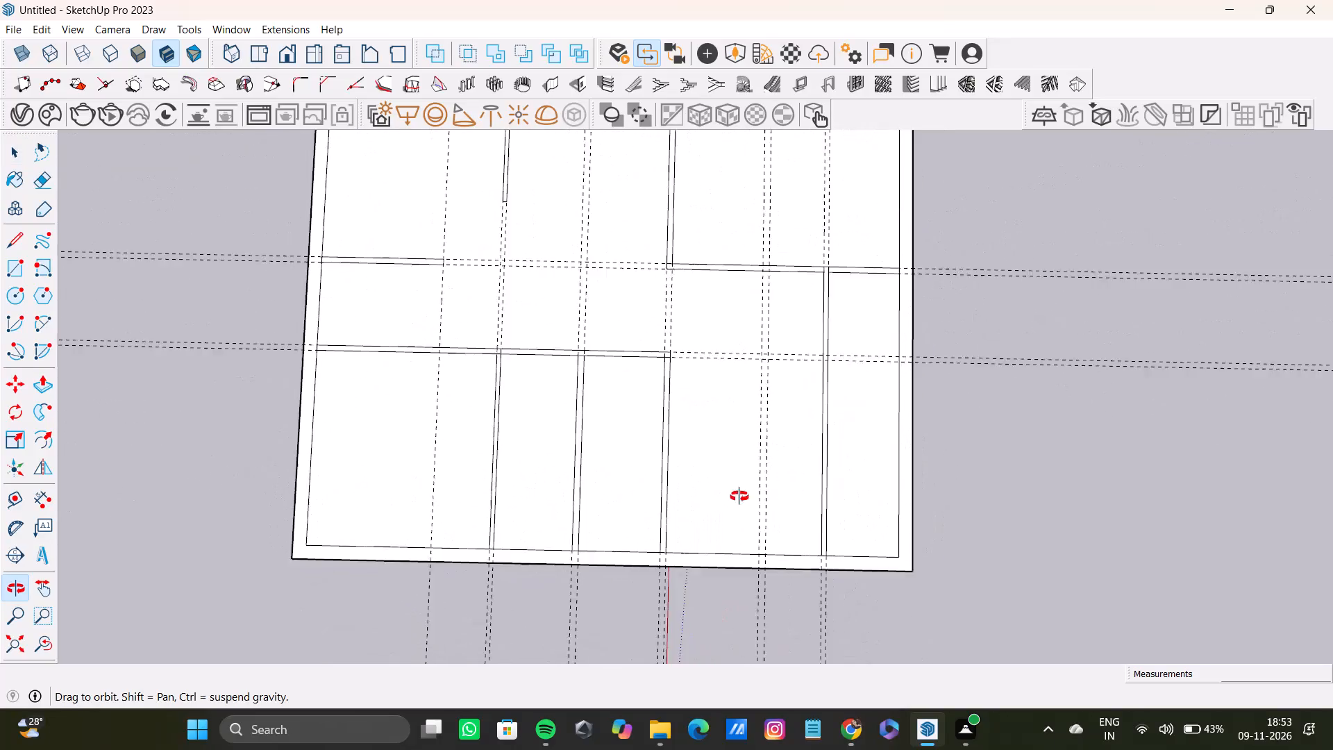
Draw a rectangle about 14' 9" by 6" between the paired guides, extending the long partition to the next perpendicular partition.
scroll(628, 321, up, 8)
key(r)
scroll(721, 394, up, 8)
click(678, 357)
scroll(846, 386, down, 9)
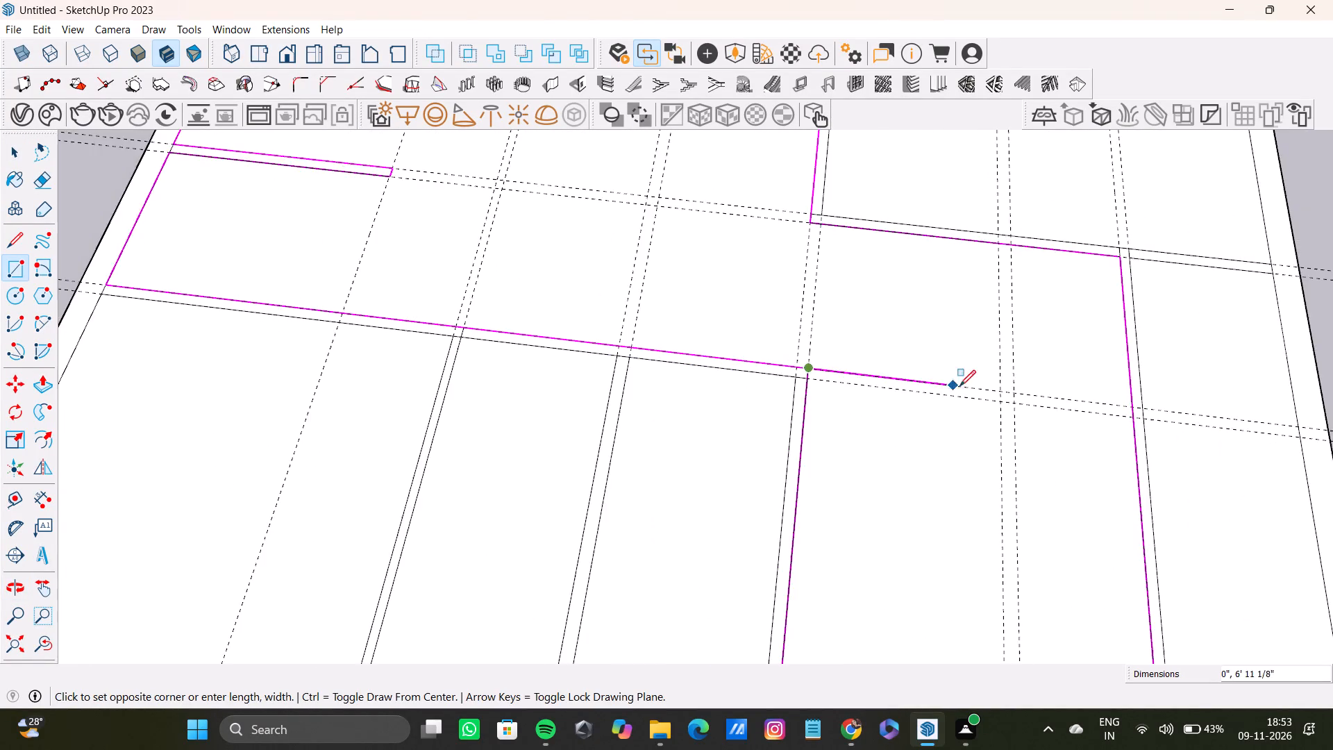
shift+middle_drag(923, 378, 683, 343)
scroll(821, 365, down, 3)
middle_drag(807, 369, 941, 363)
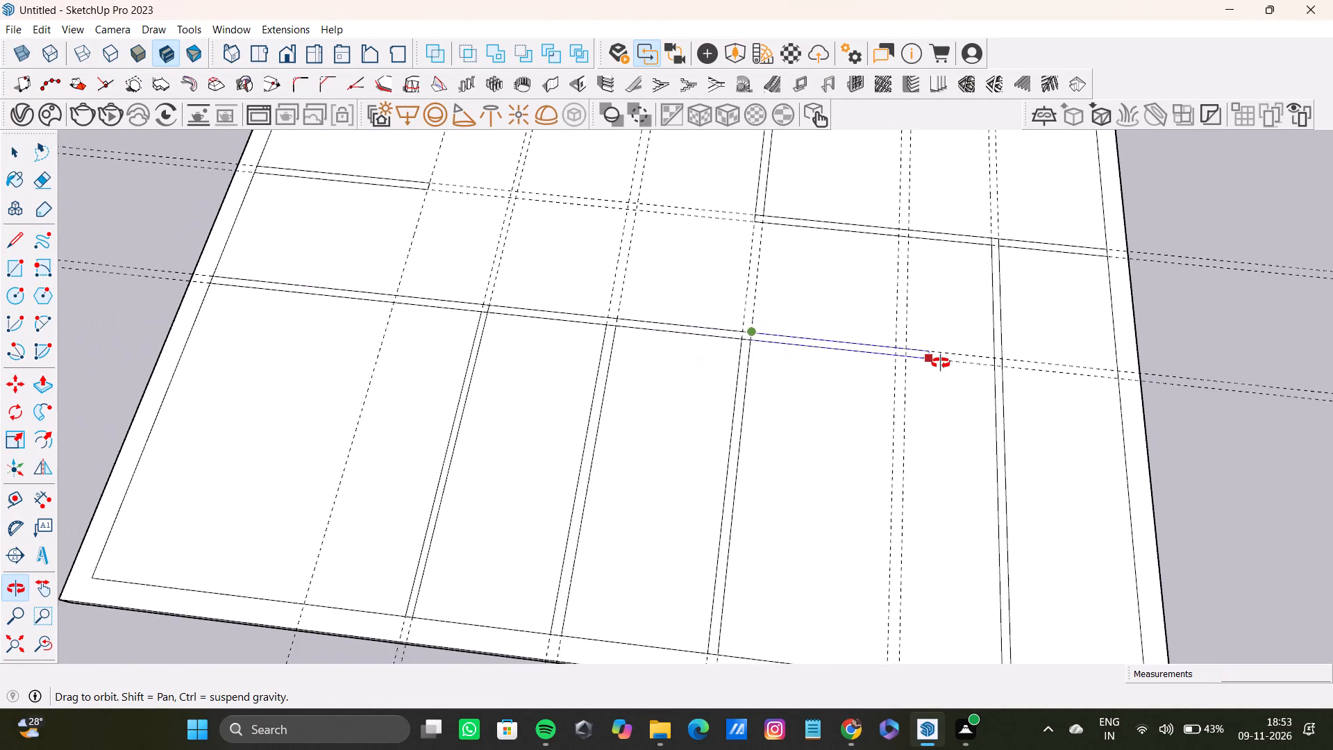
middle_drag(941, 363, 946, 363)
click(994, 361)
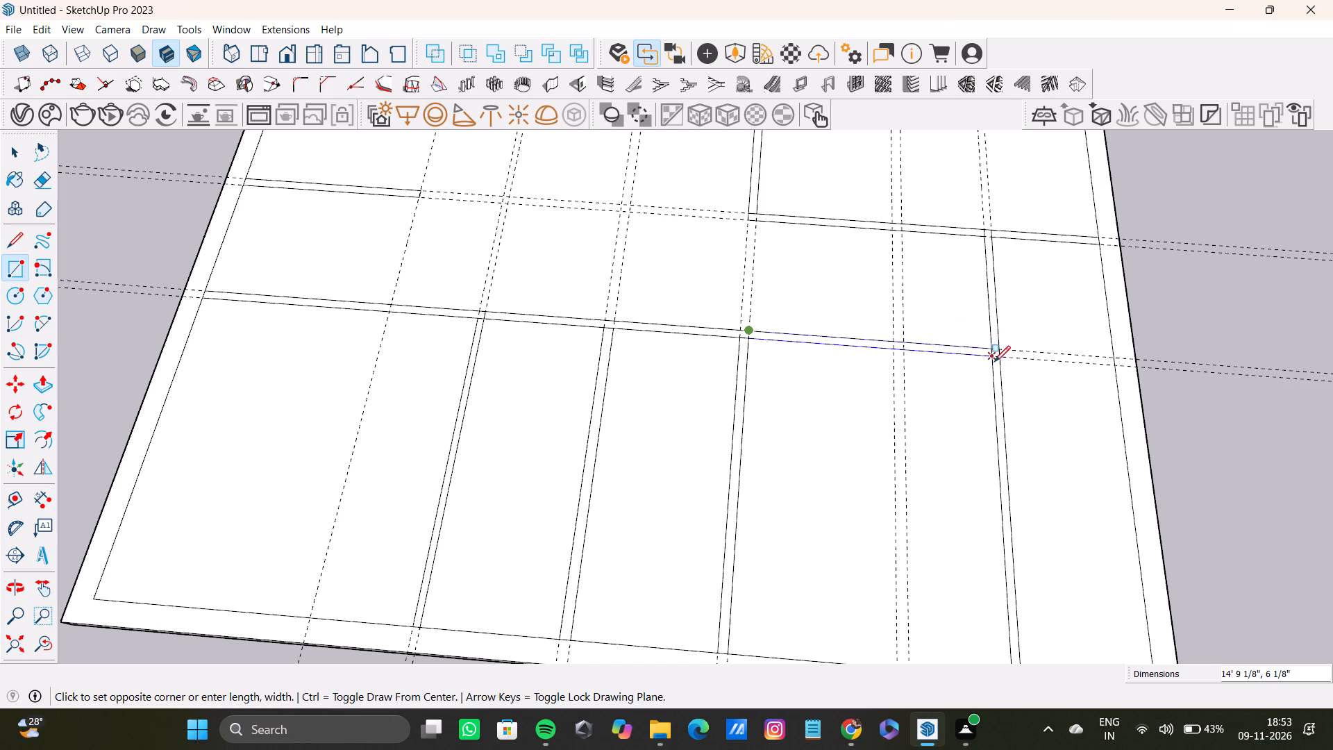
Examine the partition layout on the building base from several angles, alongside the furnished room.
scroll(873, 344, down, 5)
shift+middle_drag(814, 377, 816, 311)
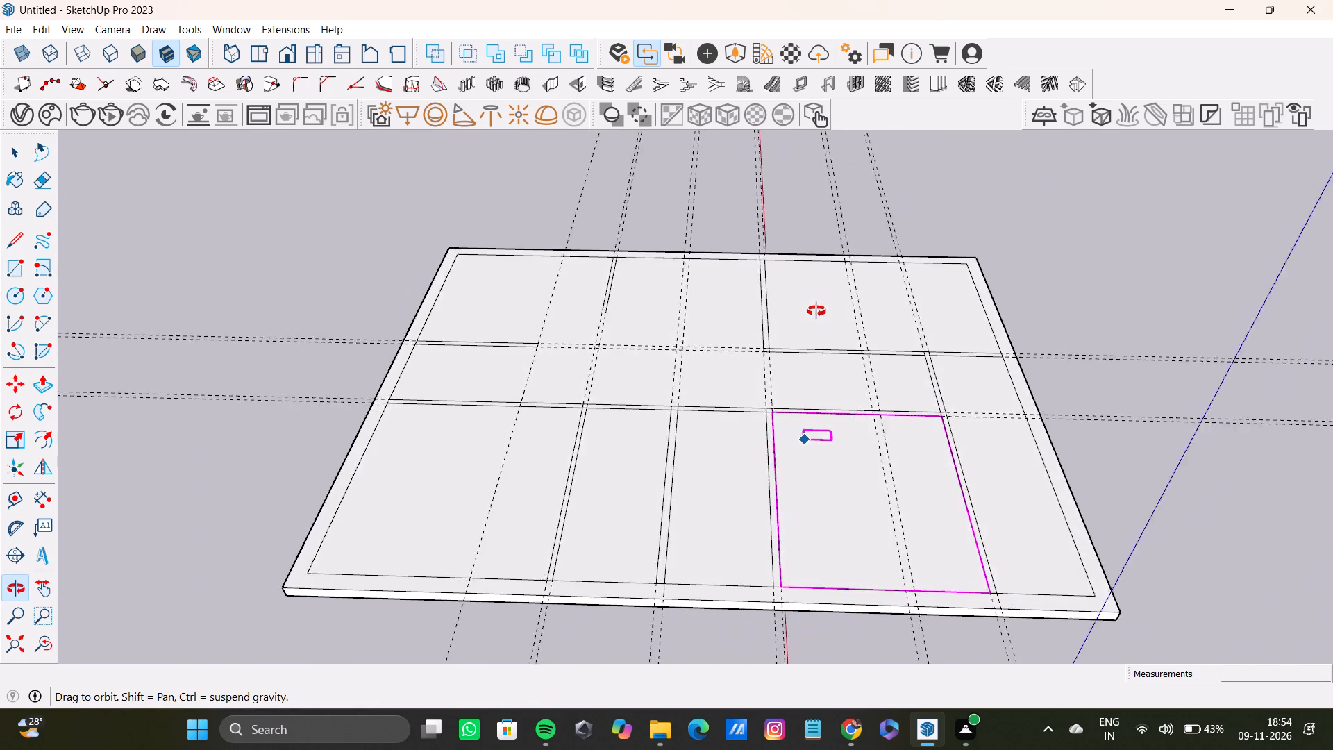
shift+middle_drag(816, 311, 530, 283)
middle_drag(1036, 524, 894, 522)
scroll(832, 560, up, 4)
scroll(831, 535, down, 4)
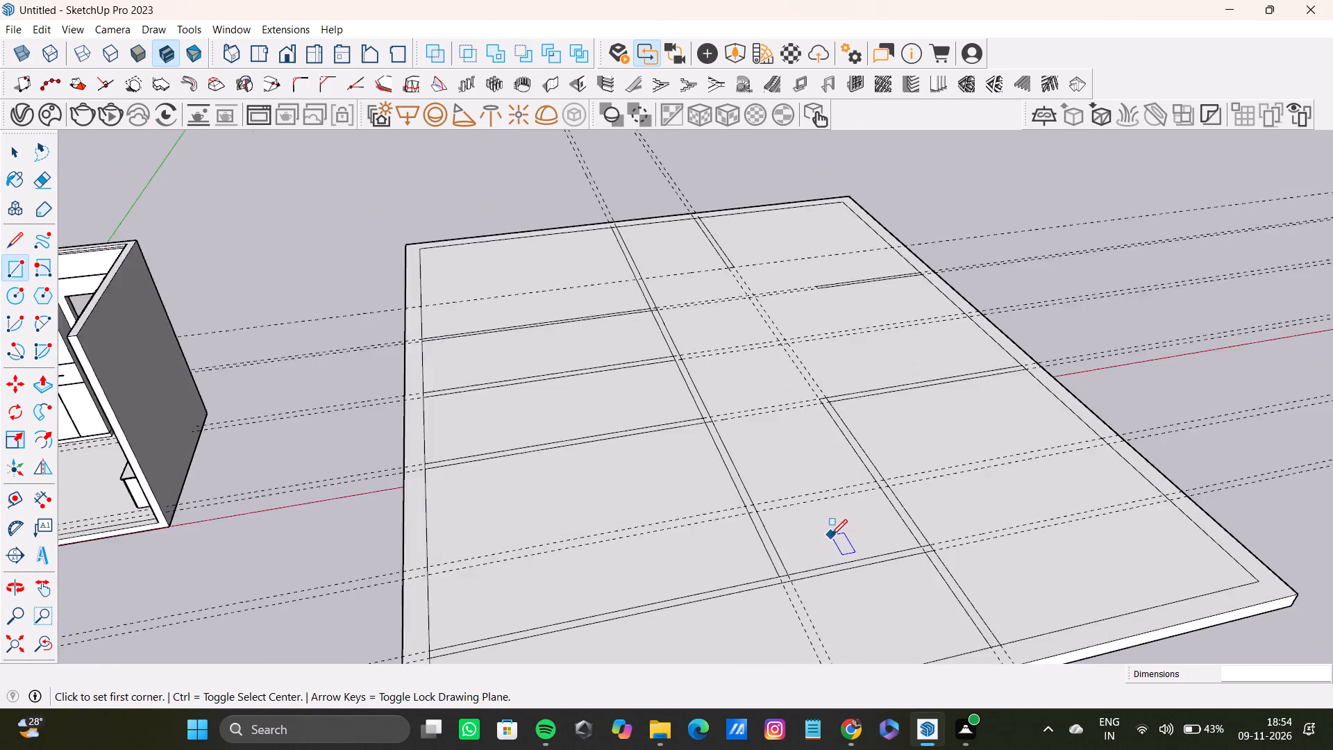
middle_drag(830, 535, 1017, 590)
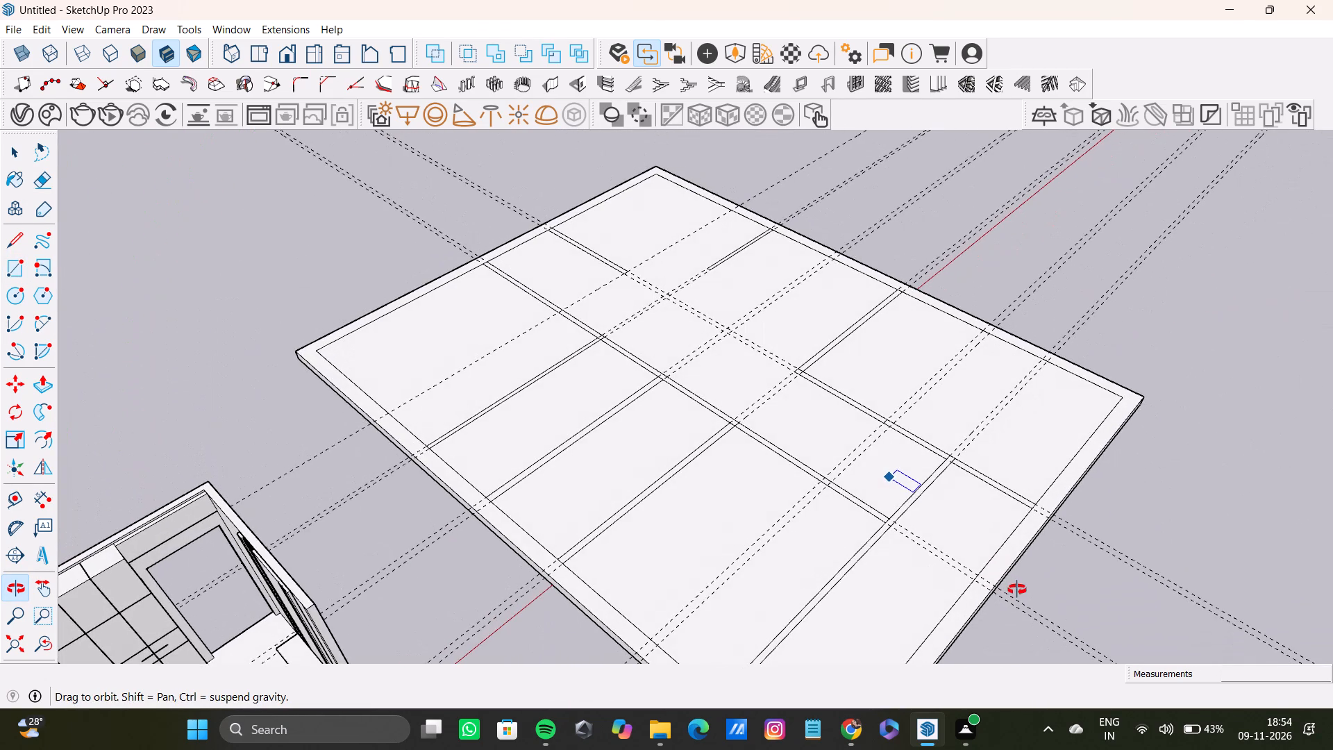
middle_drag(1017, 590, 682, 535)
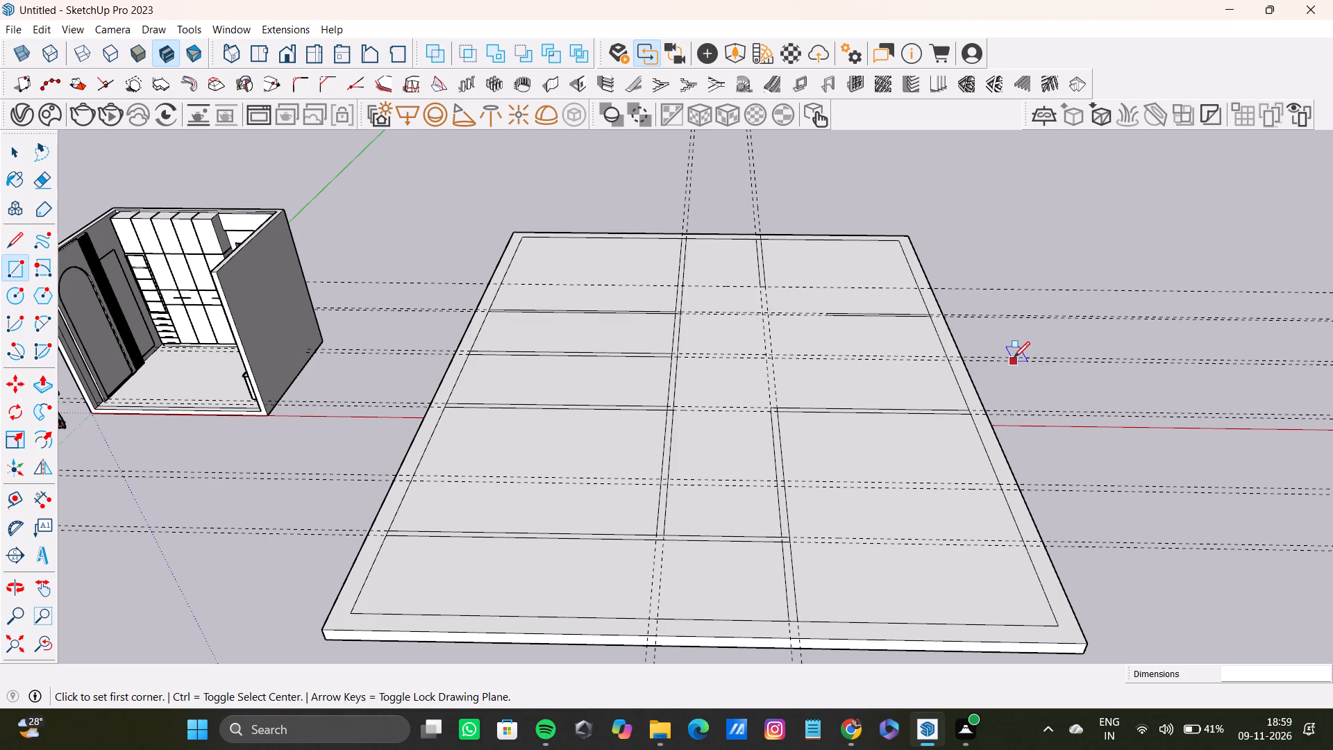
scroll(567, 409, down, 8)
shift+middle_drag(616, 436, 595, 527)
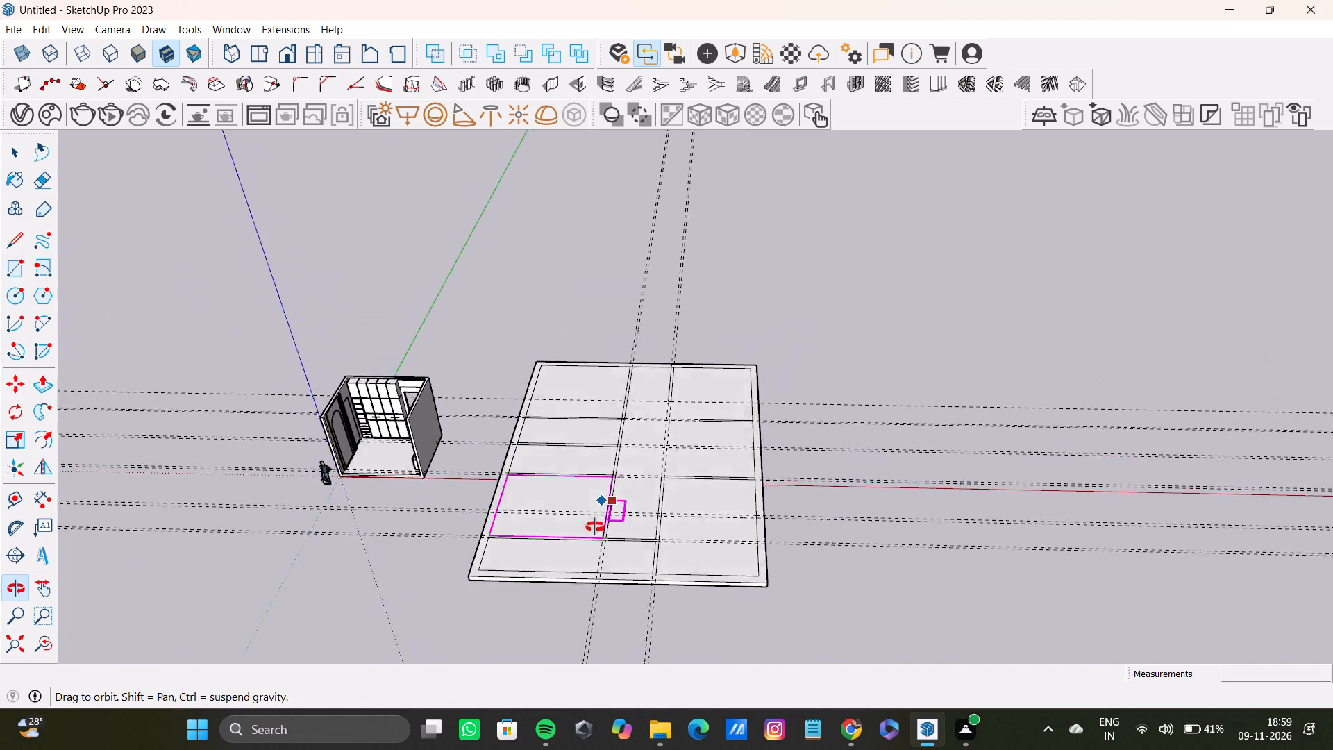
shift+middle_drag(595, 527, 587, 565)
scroll(579, 509, up, 7)
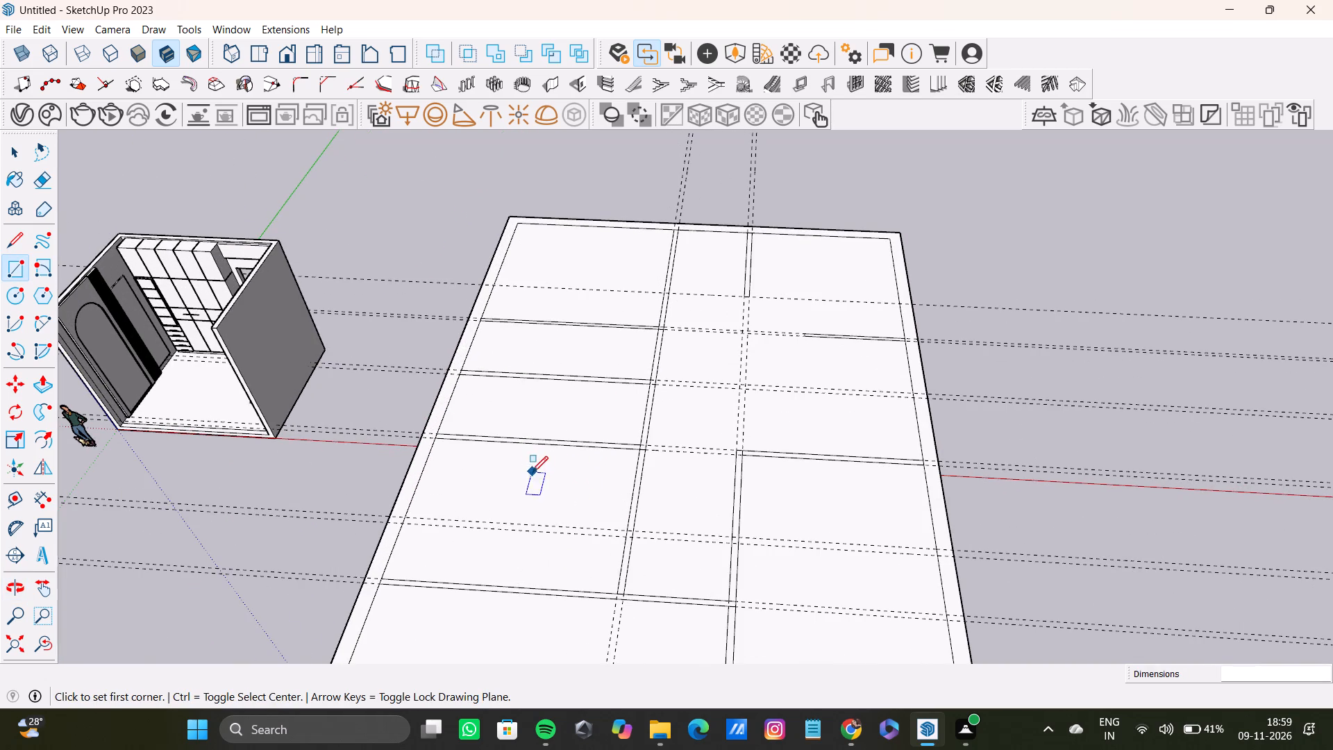
scroll(675, 458, down, 4)
shift+middle_drag(676, 457, 676, 465)
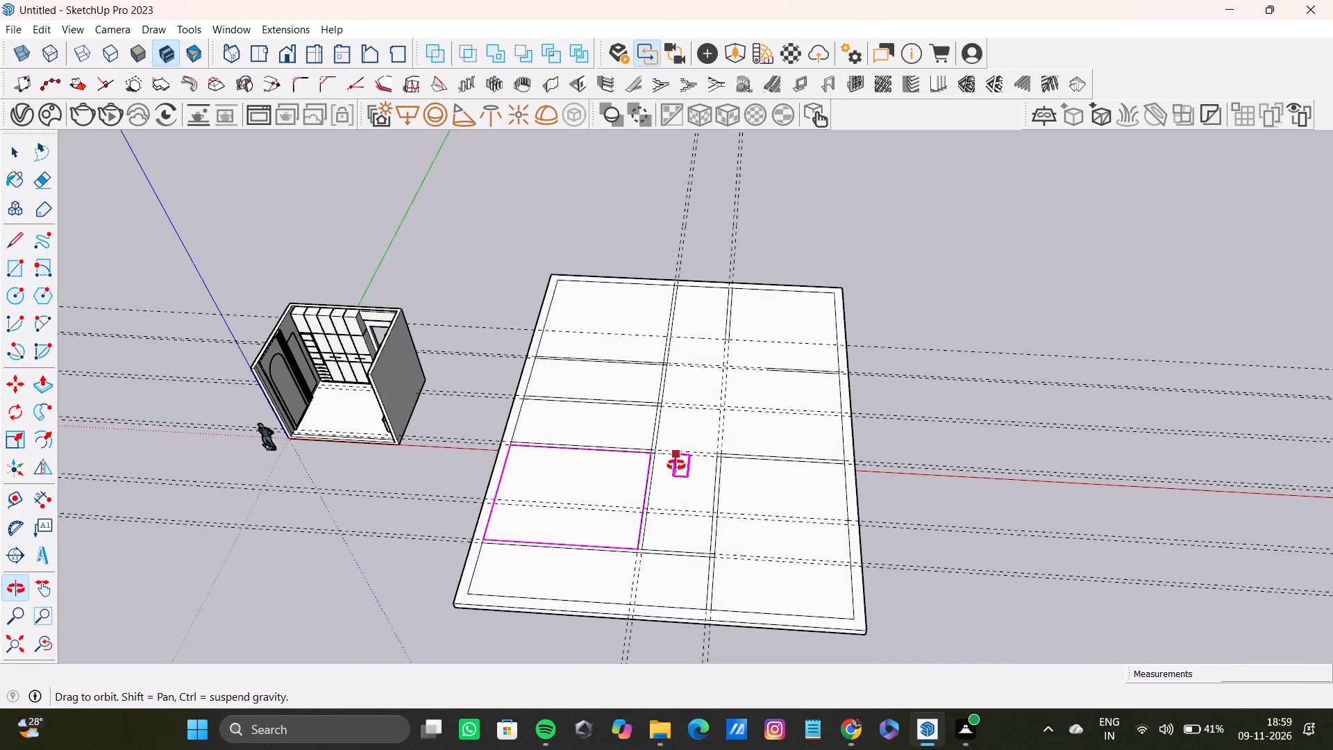
shift+middle_drag(676, 465, 680, 480)
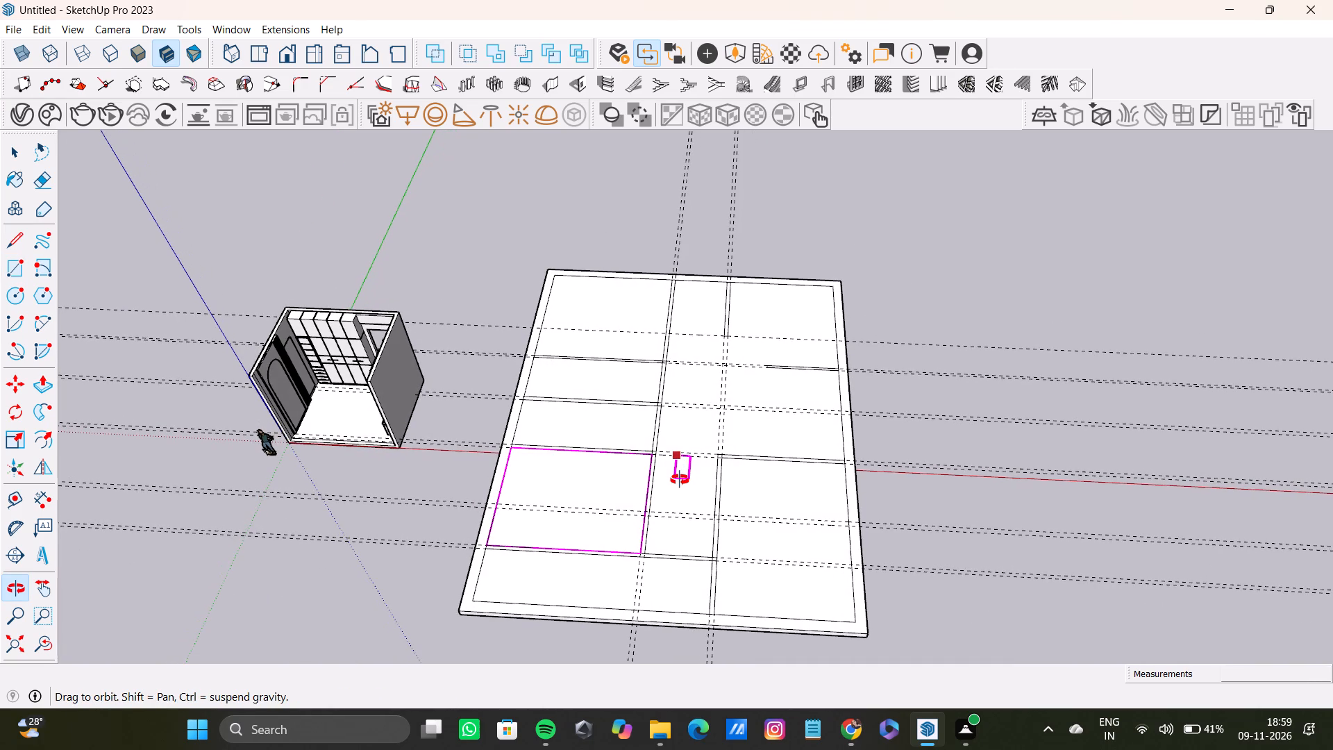
shift+middle_drag(680, 480, 673, 443)
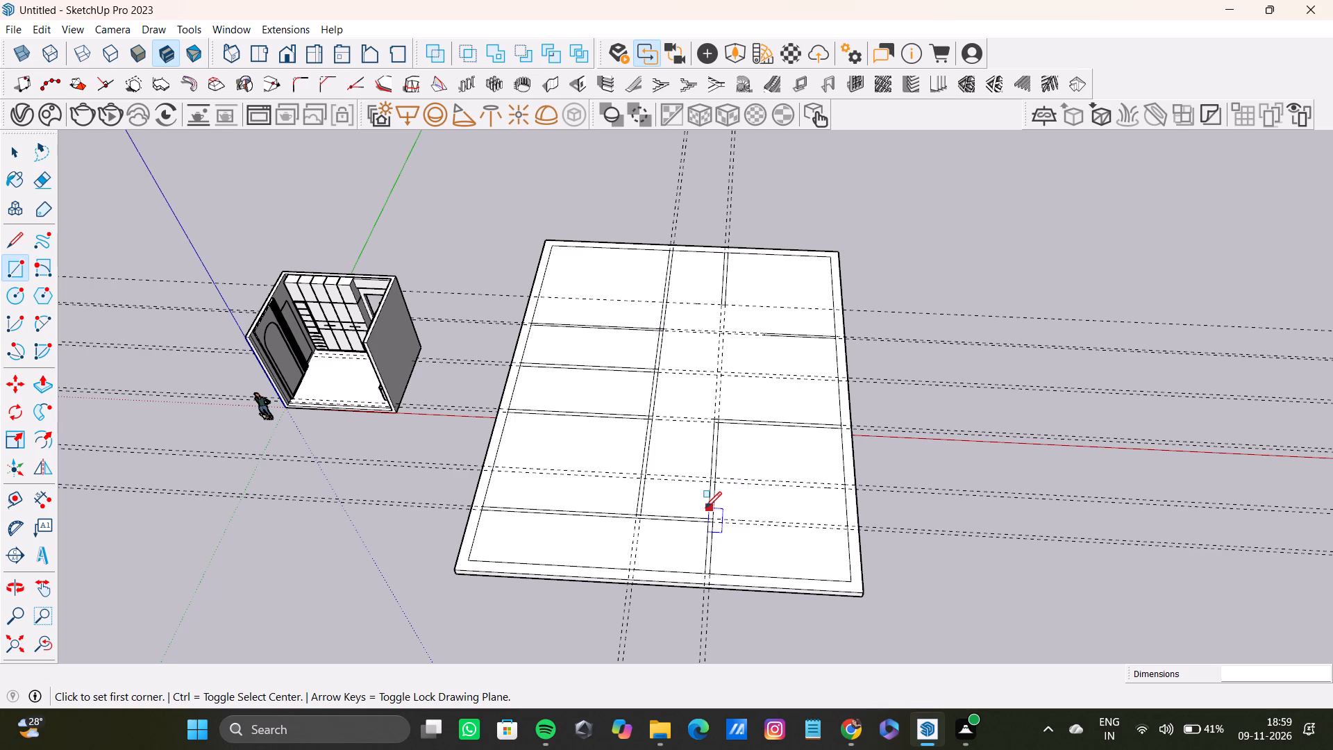
Place a guide about 21' 1" from the perimeter wall's inner edge, crossing the partition that spans the corridor end.
key(t)
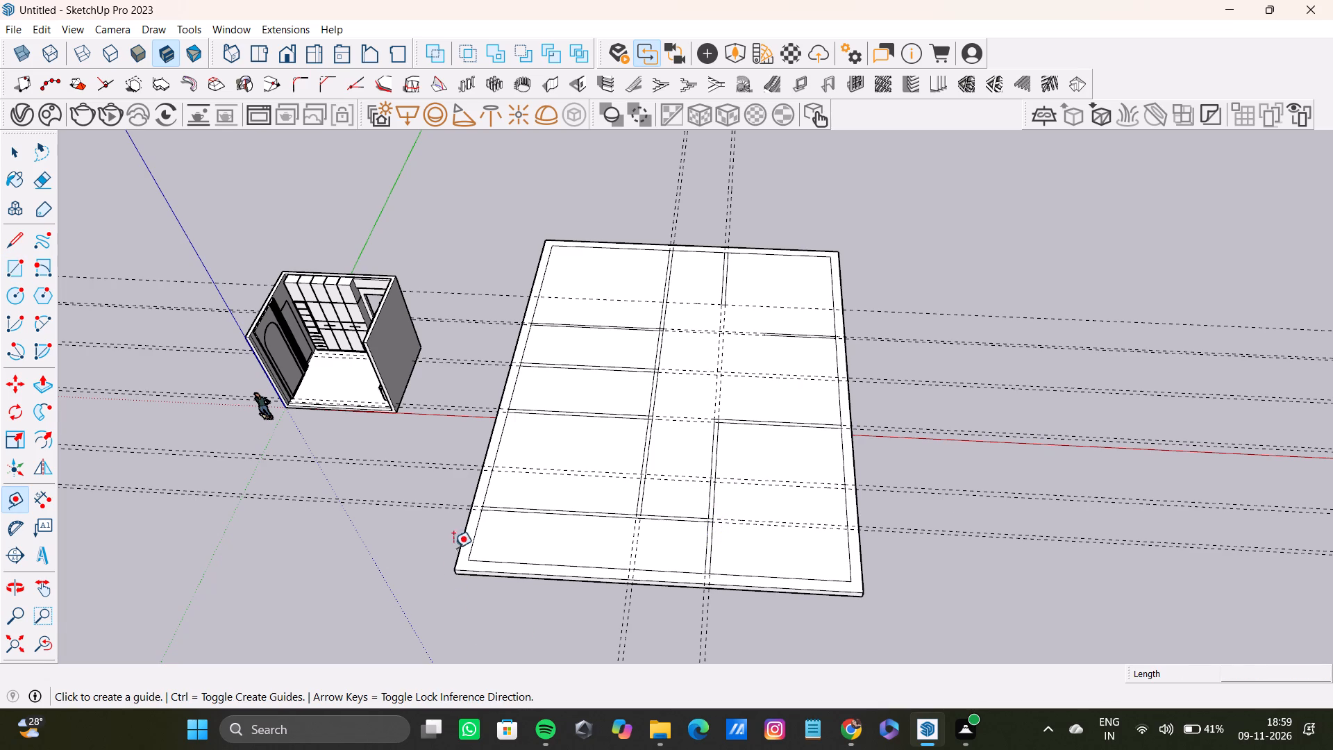
scroll(459, 531, up, 20)
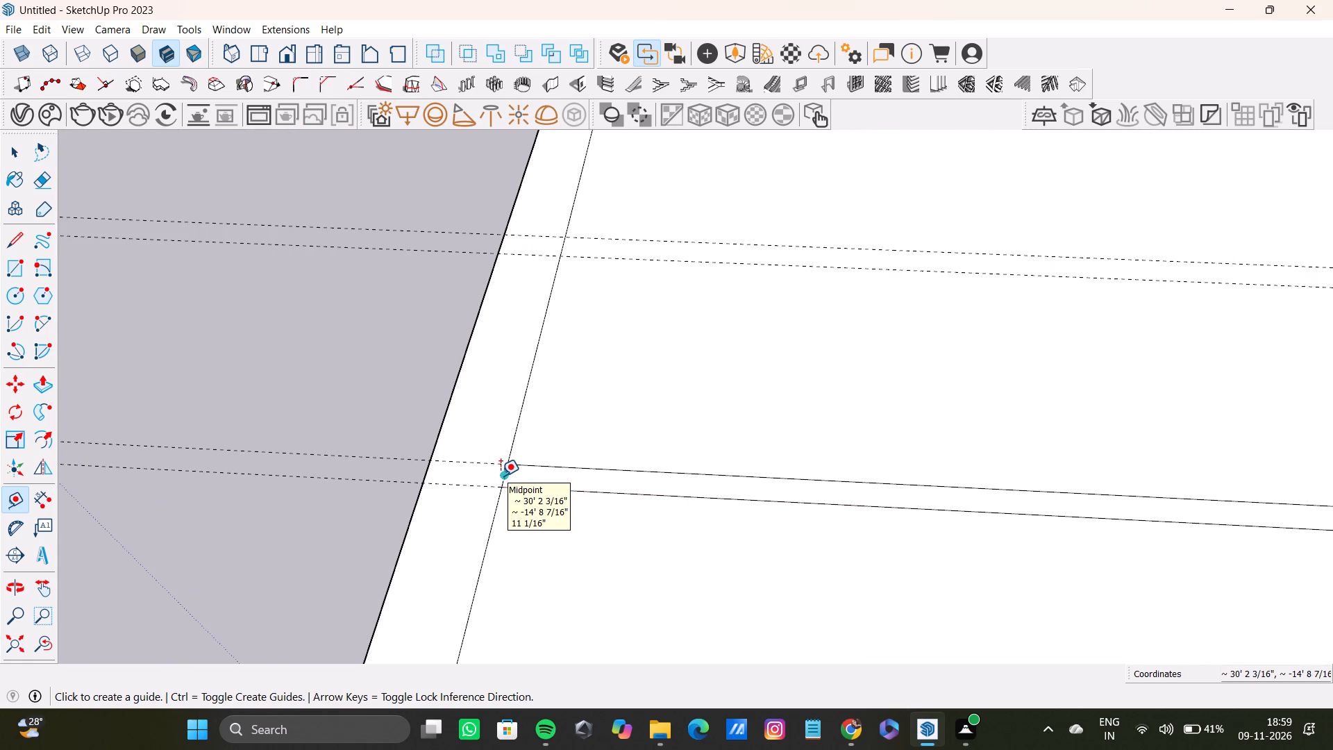
click(501, 476)
scroll(791, 492, down, 8)
shift+middle_drag(930, 506, 460, 406)
scroll(610, 415, down, 4)
shift+middle_drag(620, 412, 480, 465)
scroll(617, 403, up, 7)
scroll(646, 410, down, 4)
middle_drag(646, 410, 646, 442)
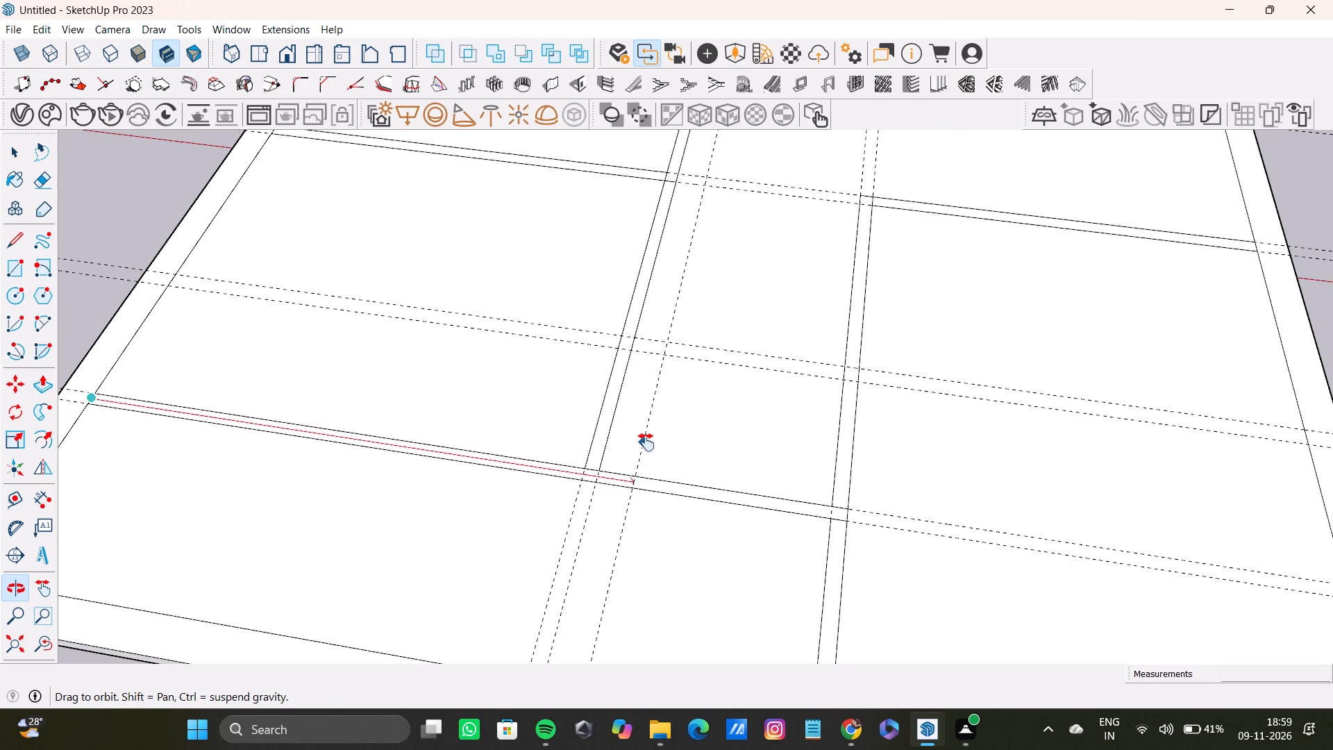
middle_drag(646, 442, 648, 451)
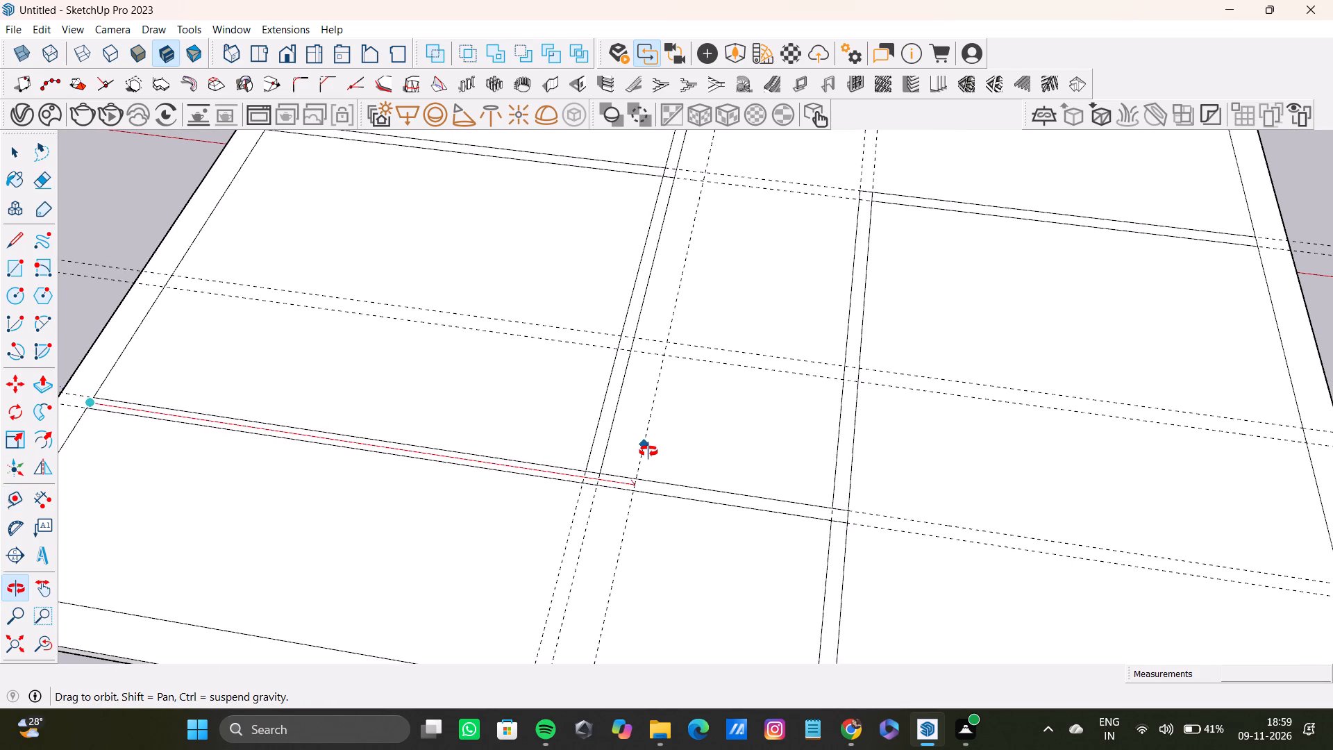
middle_drag(648, 451, 650, 451)
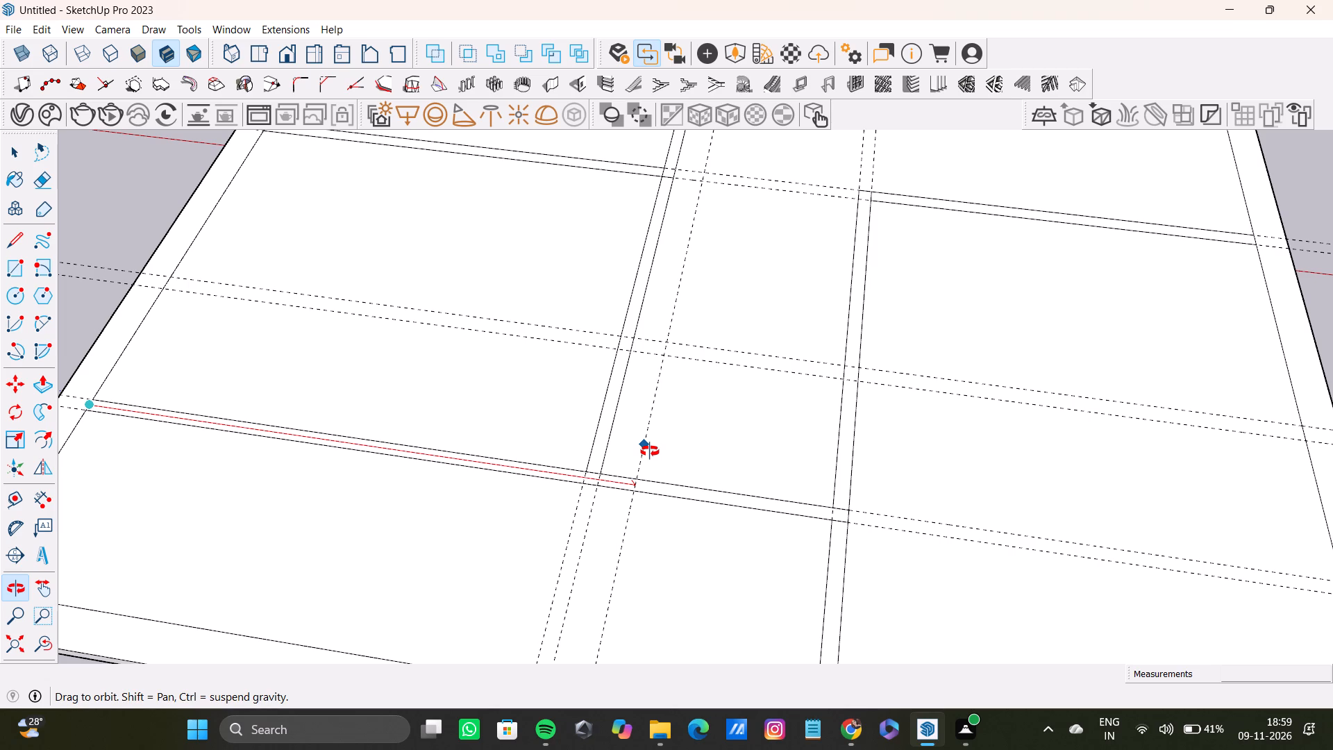
middle_drag(650, 451, 651, 451)
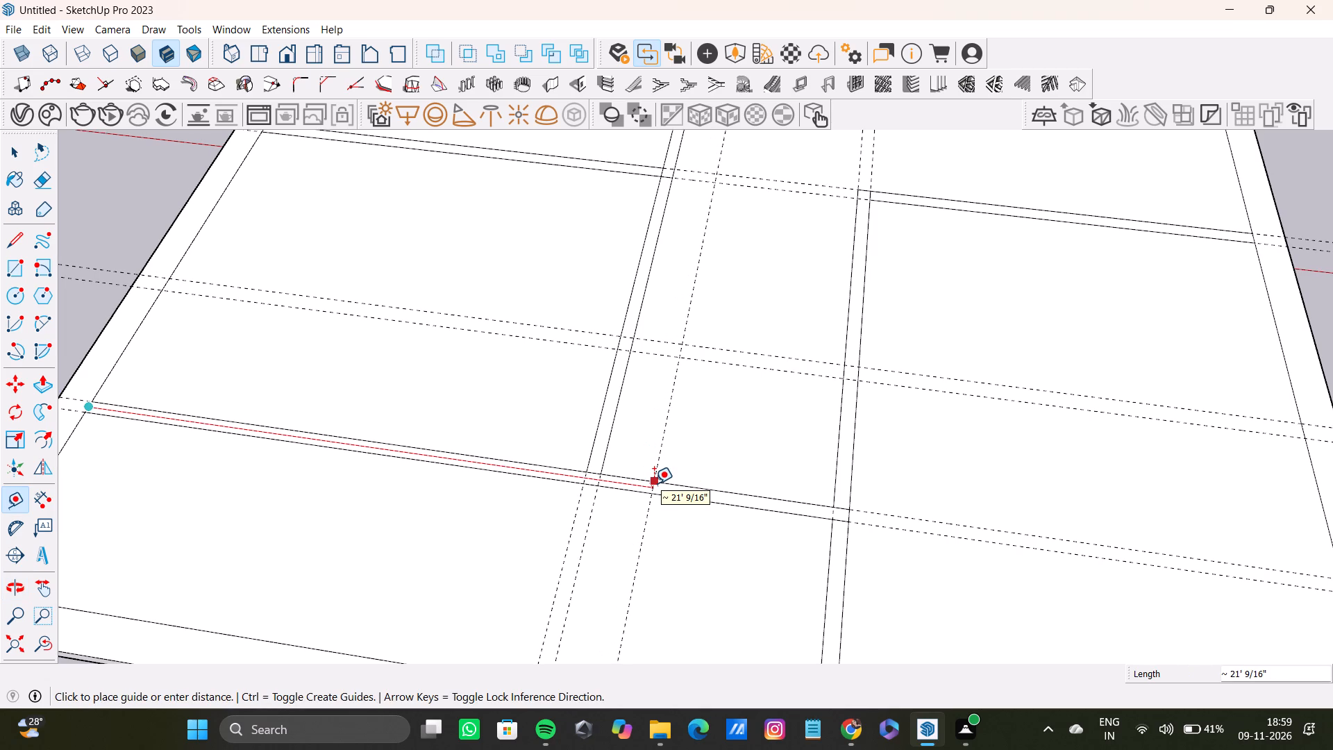
click(654, 483)
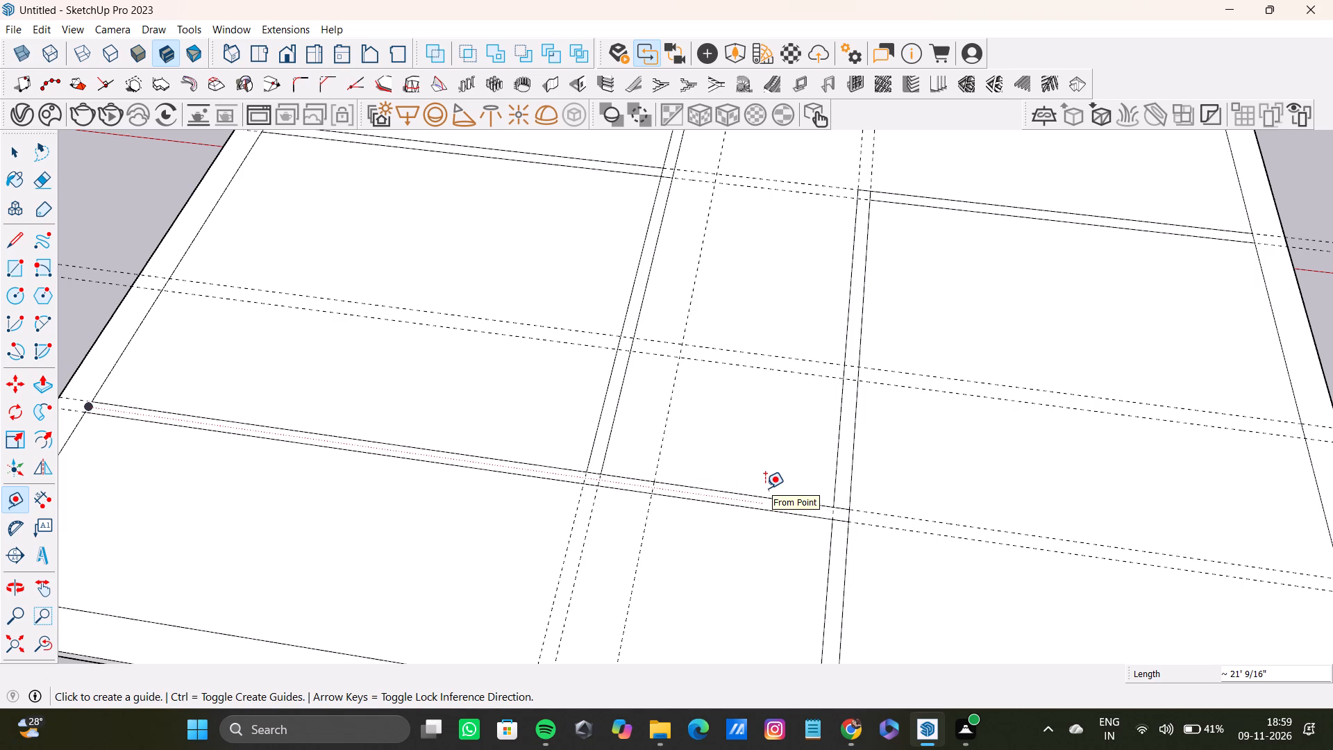
Place a second parallel guide about 4' 10" from the new guide, toward the far corridor partition.
scroll(613, 472, up, 7)
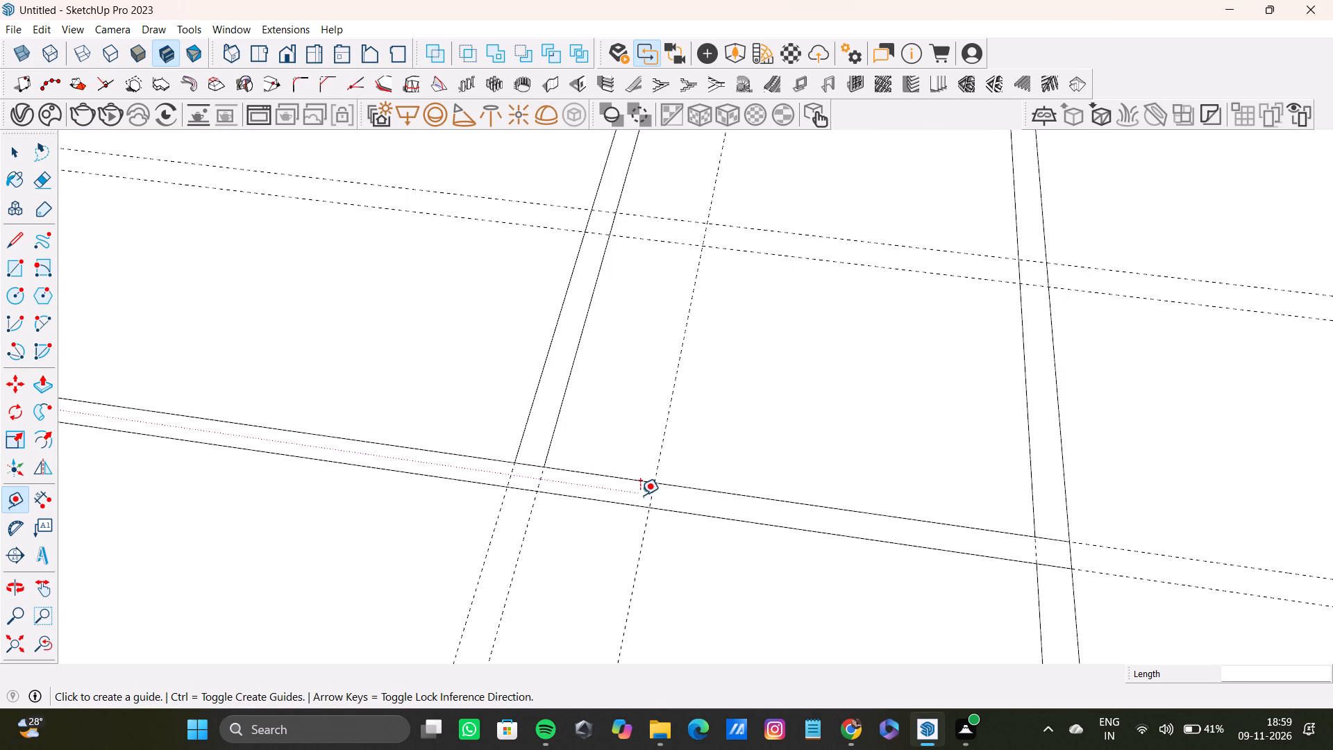
click(650, 494)
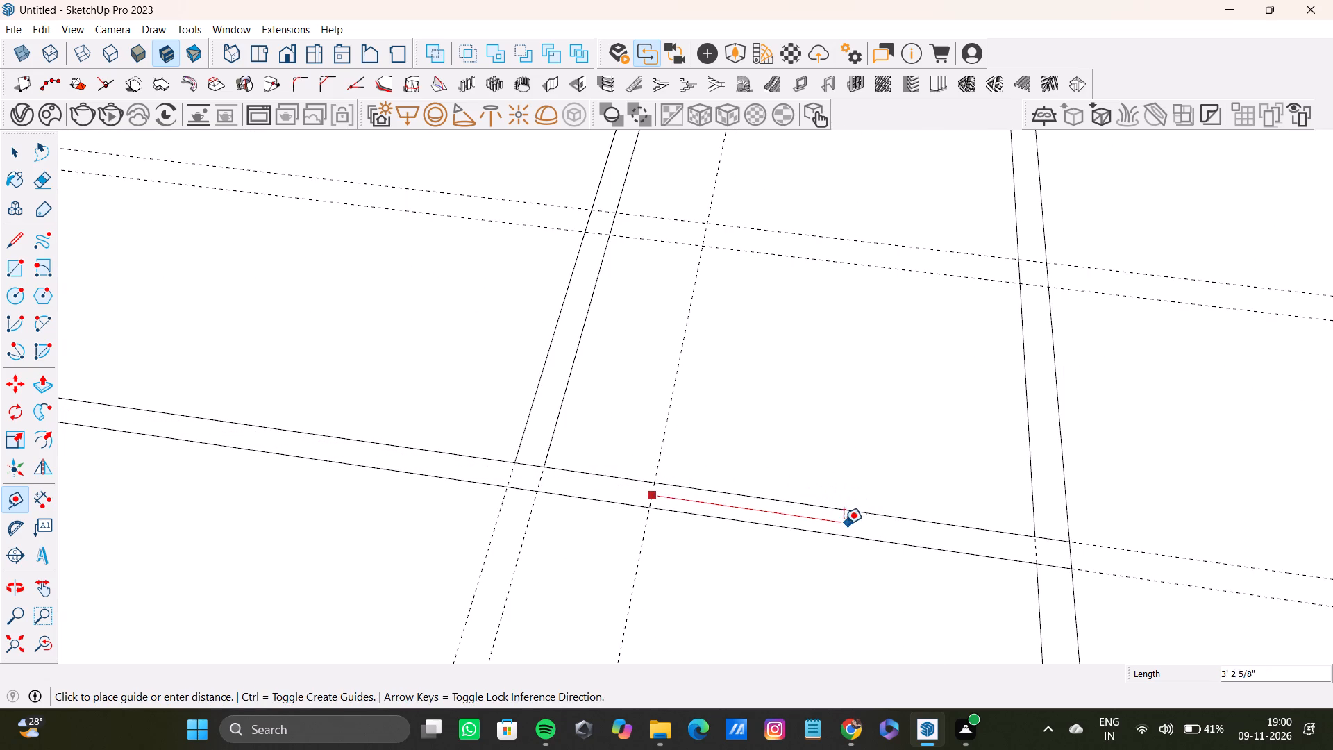
key(space)
key(t)
scroll(648, 497, up, 8)
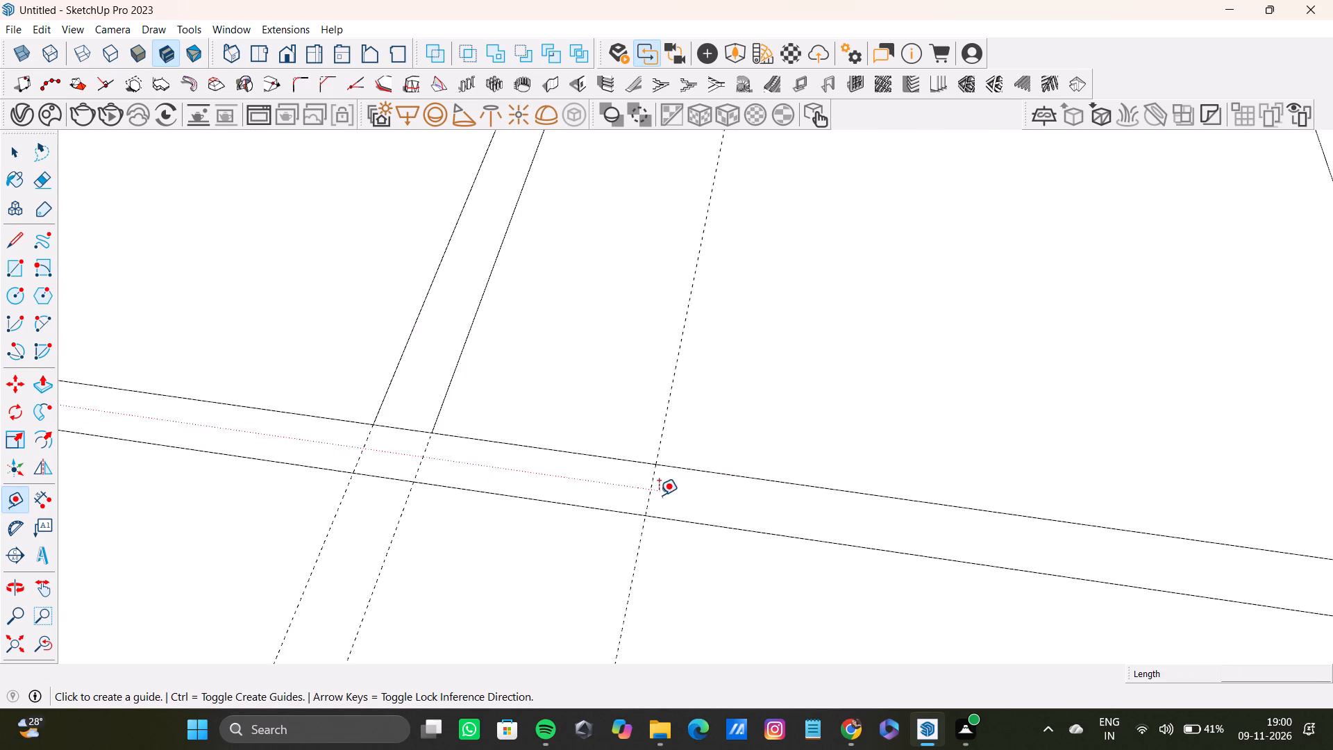
scroll(659, 495, up, 7)
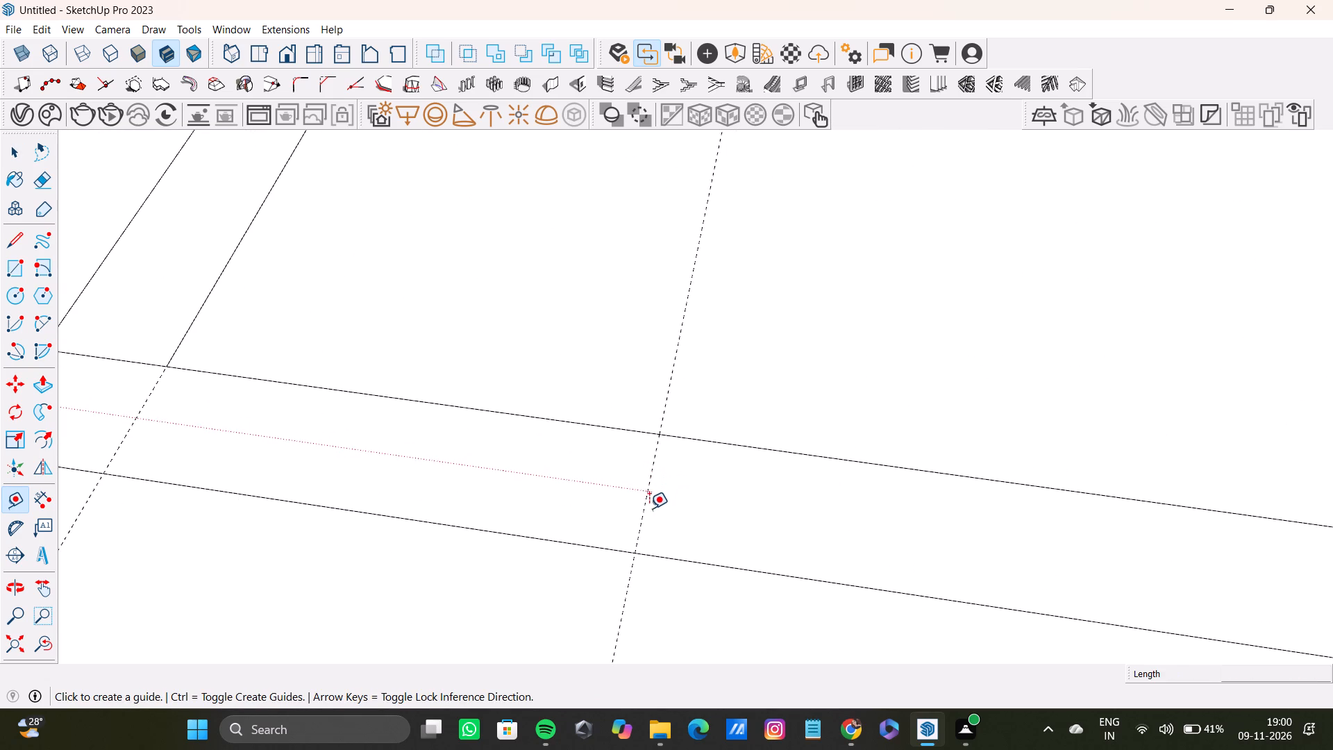
click(642, 506)
scroll(971, 558, down, 12)
shift+middle_drag(1057, 564, 673, 415)
scroll(684, 415, down, 4)
middle_drag(813, 458, 779, 527)
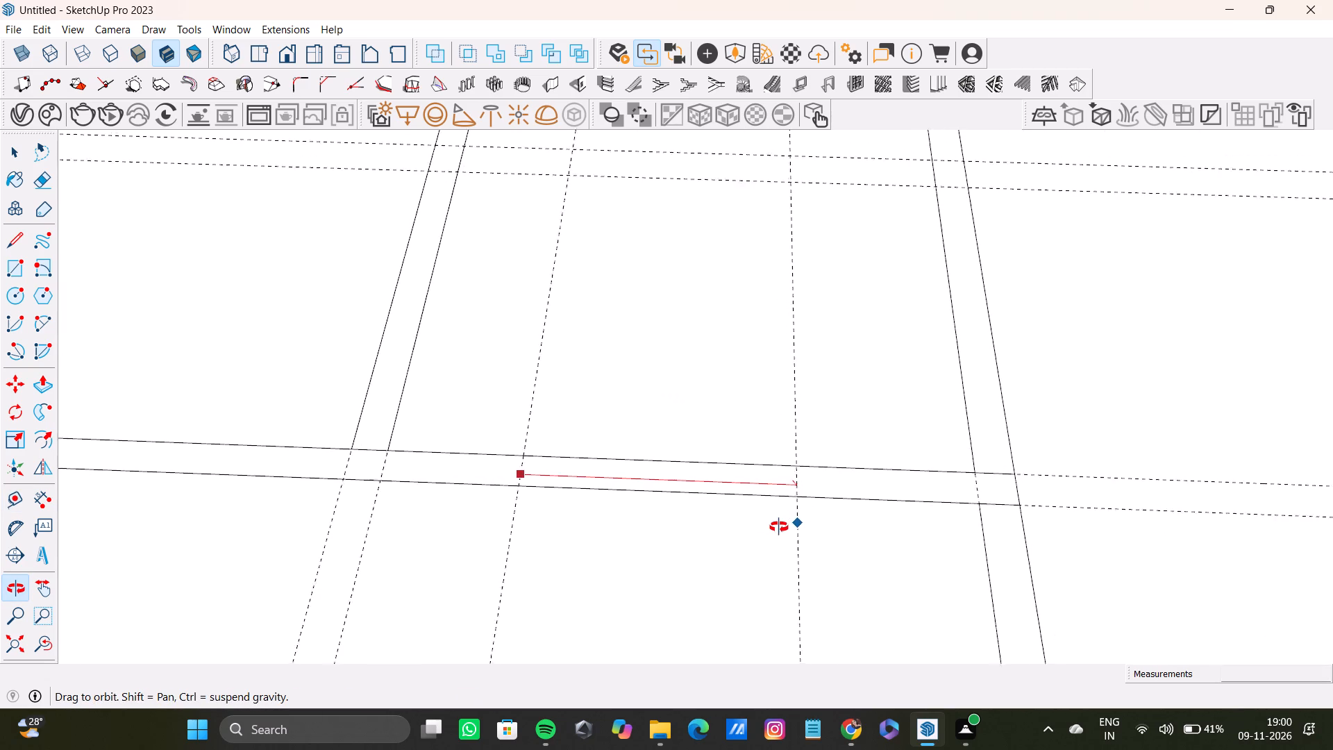
middle_drag(779, 527, 710, 519)
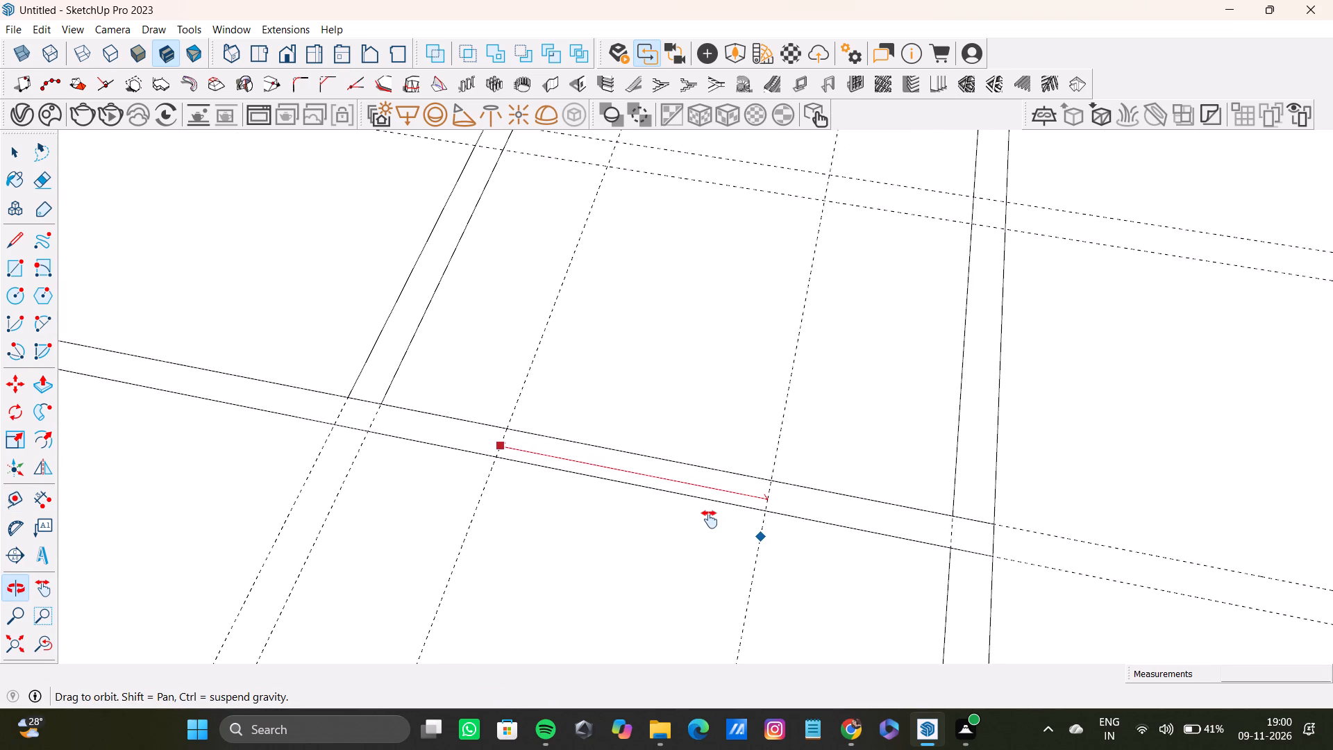
middle_drag(710, 519, 708, 524)
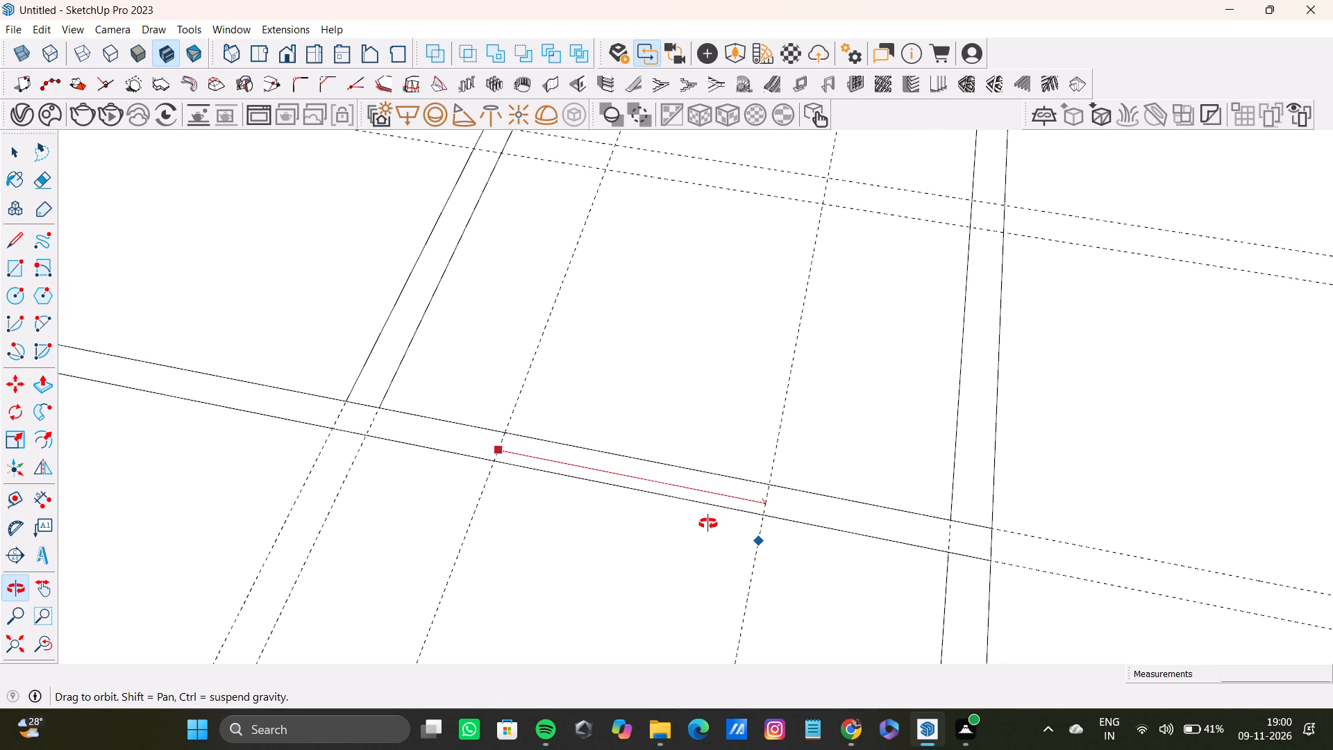
middle_drag(708, 524, 729, 528)
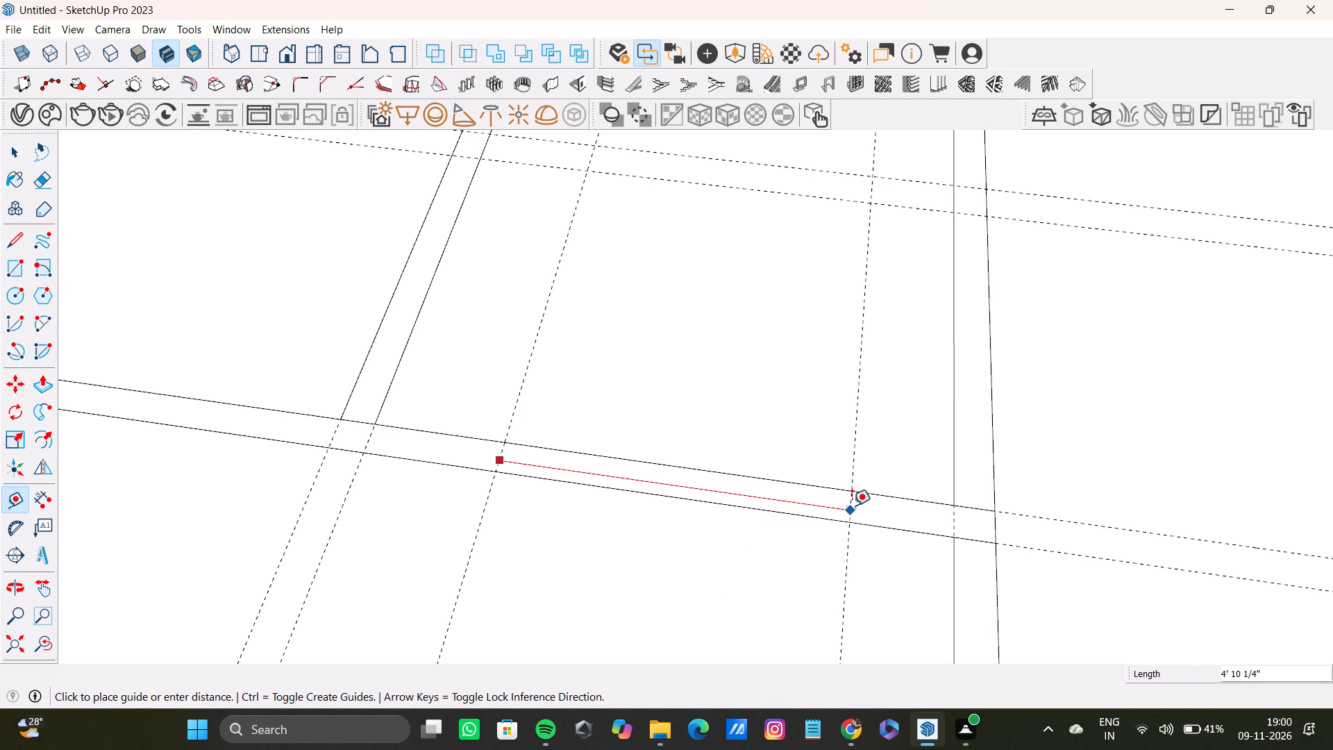
click(850, 515)
Draw two short lines across the partition's thickness where the two new guides cross it, marking off an opening.
scroll(809, 514, down, 7)
shift+middle_drag(773, 504, 773, 517)
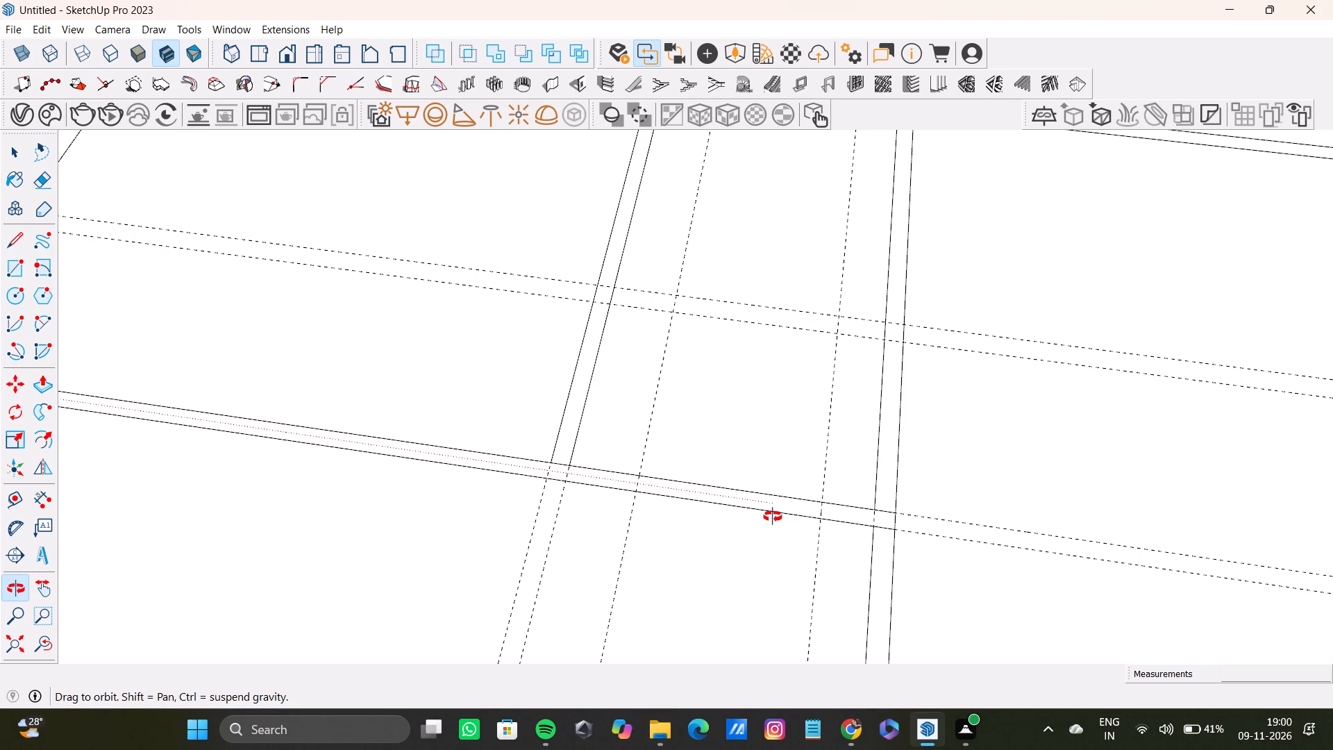
shift+middle_drag(773, 517, 773, 521)
shift+middle_drag(773, 521, 773, 523)
scroll(762, 506, down, 8)
shift+middle_drag(758, 498, 755, 521)
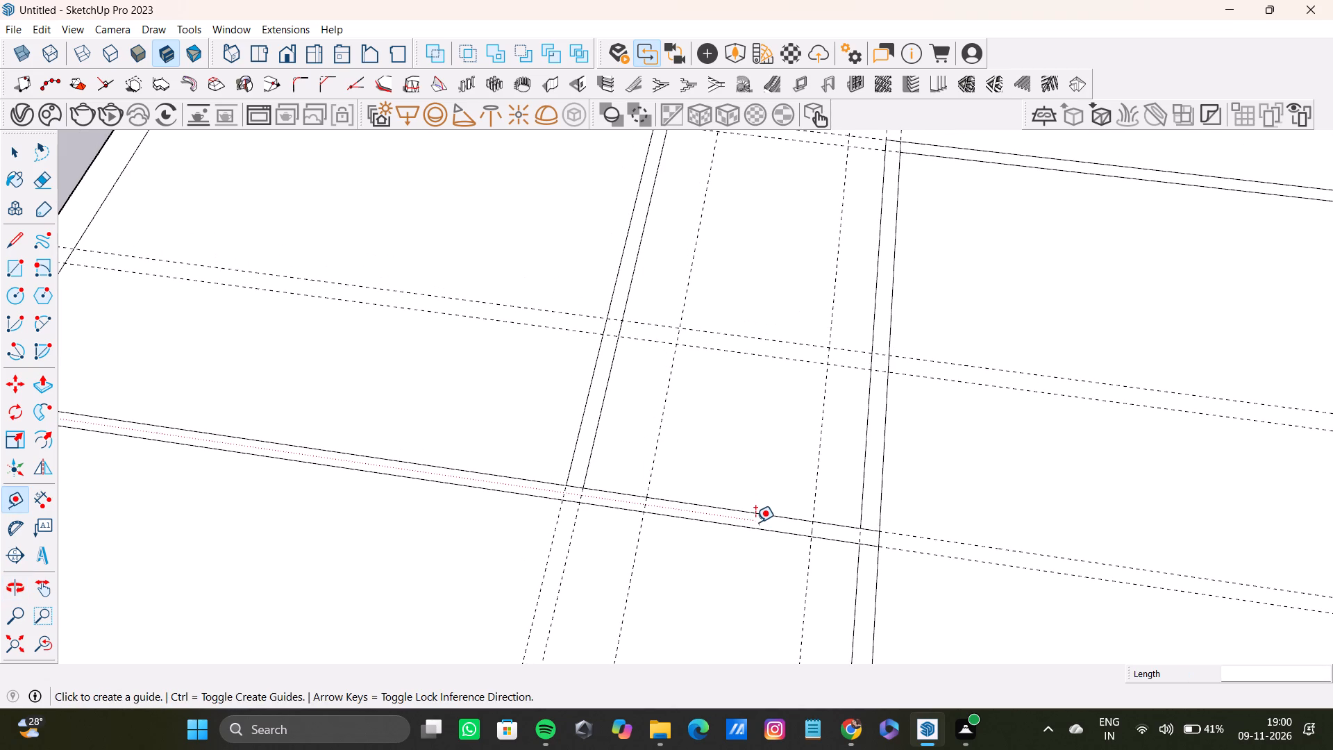
key(l)
scroll(676, 490, up, 17)
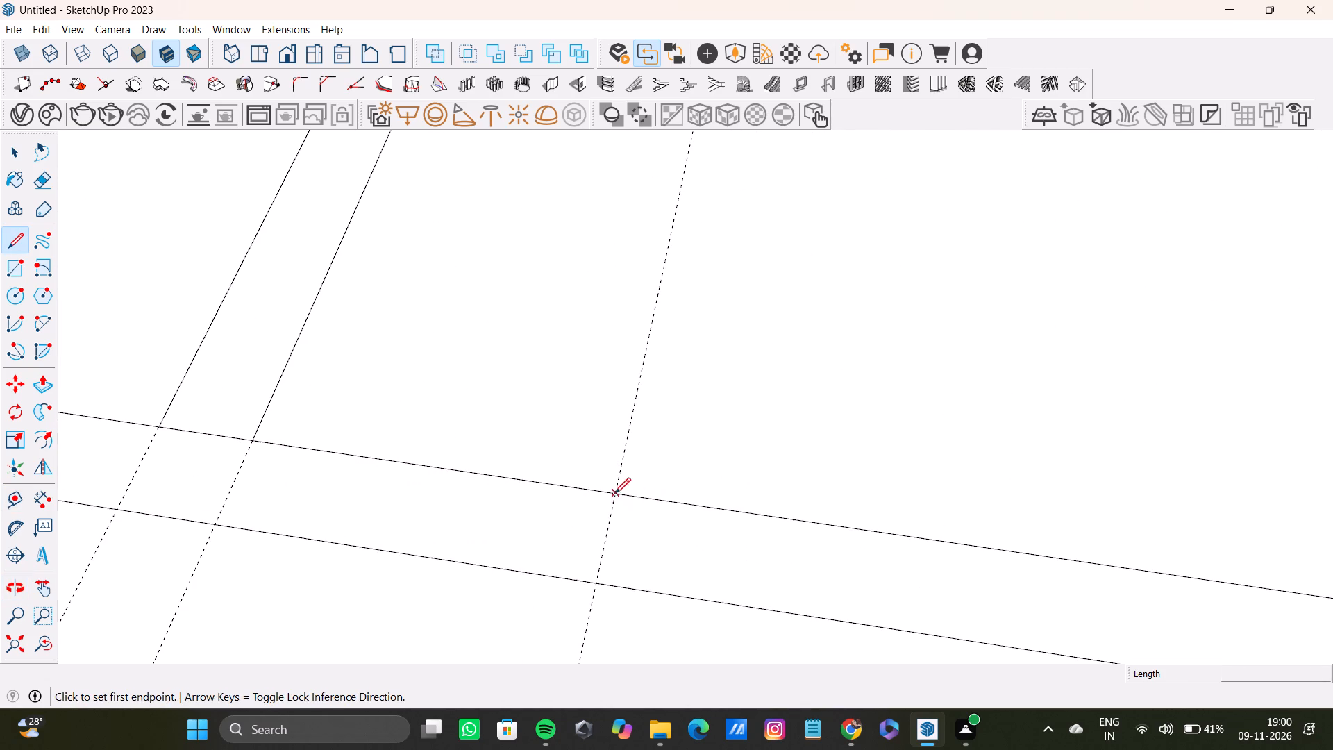
click(615, 492)
click(596, 583)
scroll(671, 533, down, 9)
shift+middle_drag(711, 509, 451, 391)
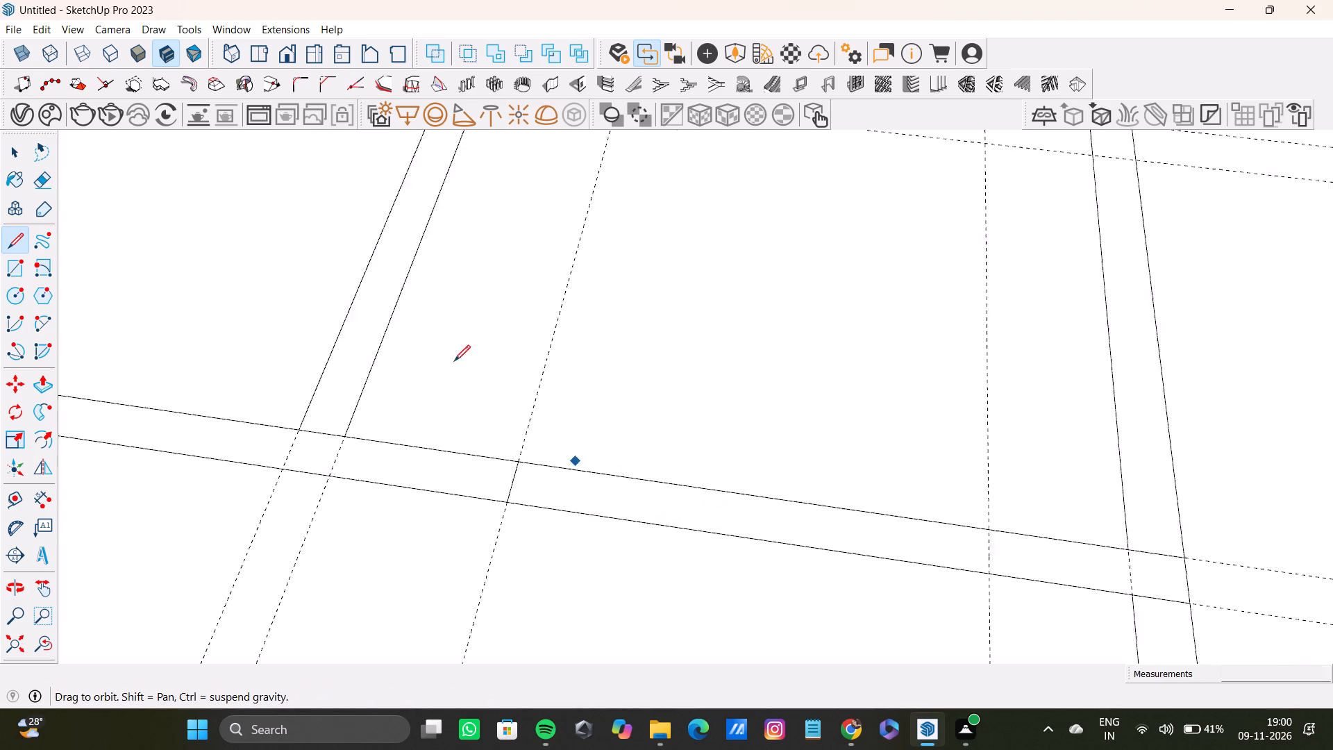
scroll(830, 498, up, 10)
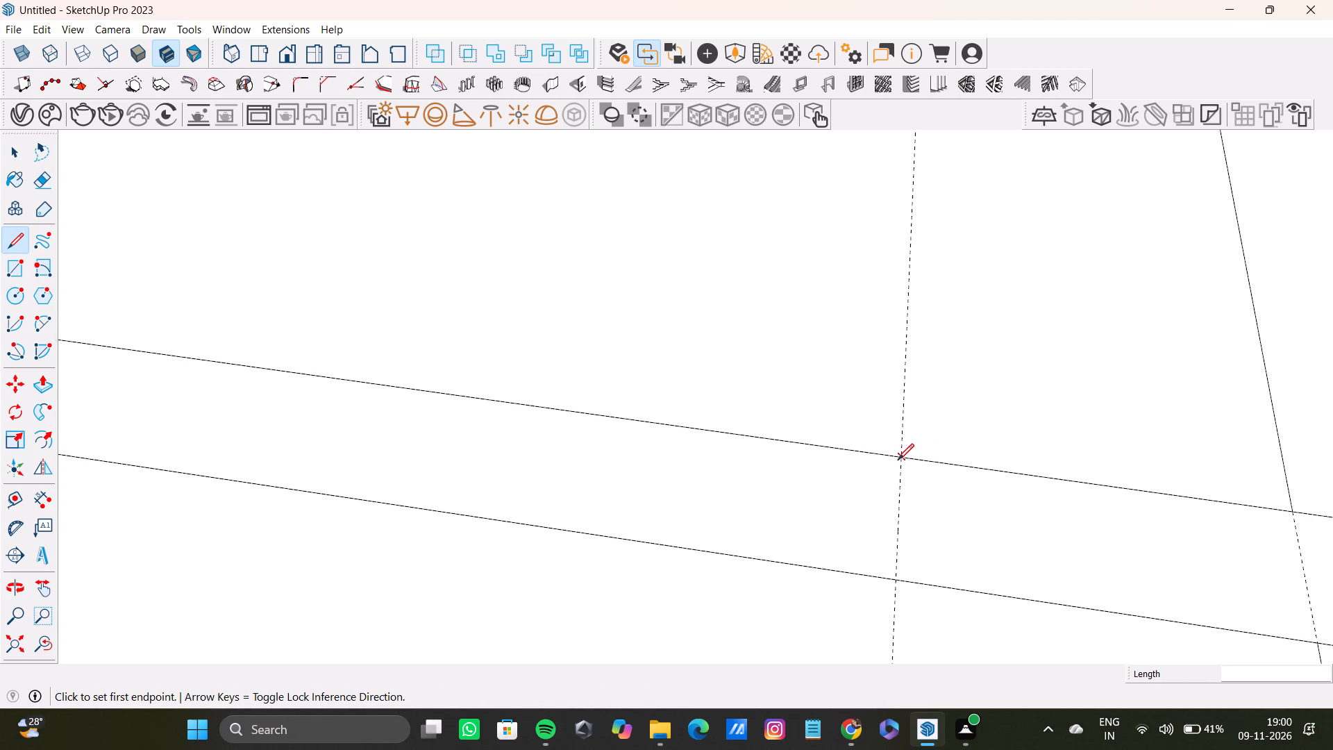
click(896, 460)
click(898, 577)
key(space)
scroll(688, 512, down, 13)
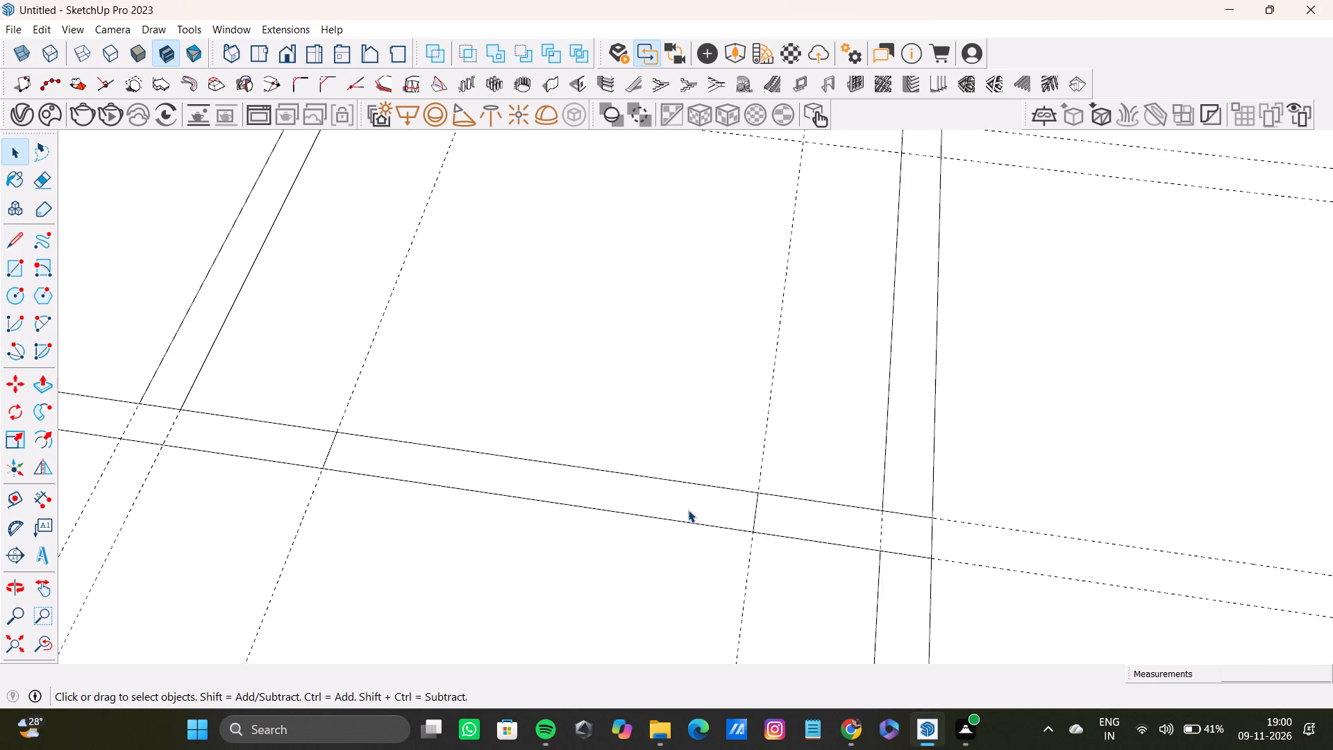
shift+middle_drag(688, 510, 714, 516)
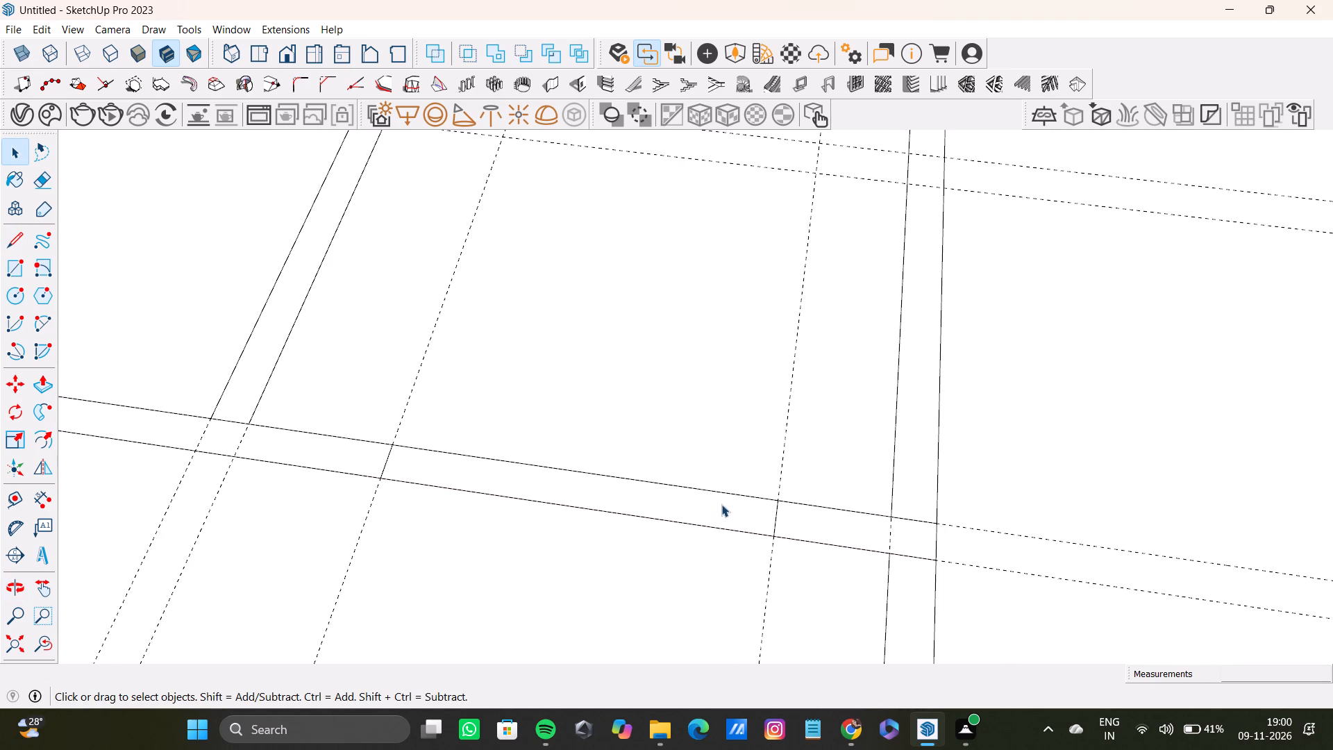
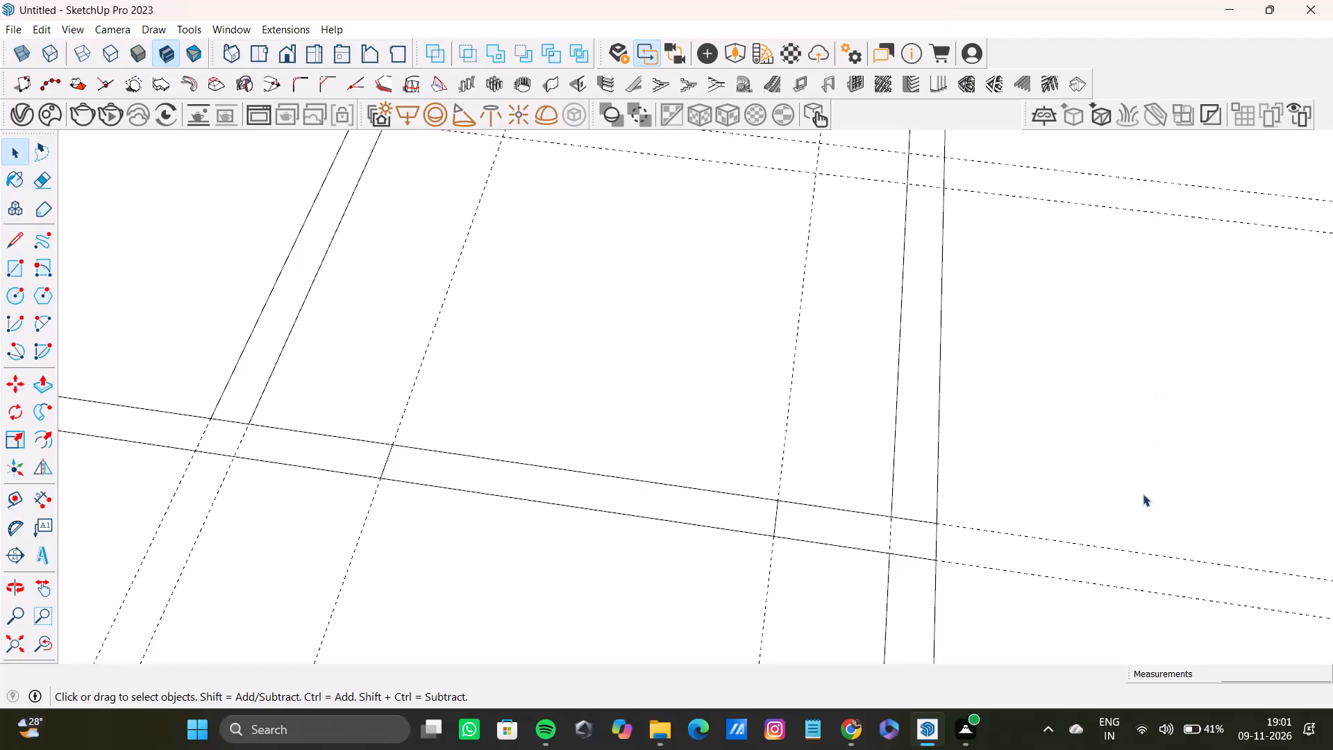
Delete the short edge closing the junction where the long corridor partition meets the corridor-end partition.
key(space)
scroll(595, 317, down, 19)
scroll(555, 405, down, 15)
middle_drag(563, 410, 569, 473)
scroll(569, 464, down, 6)
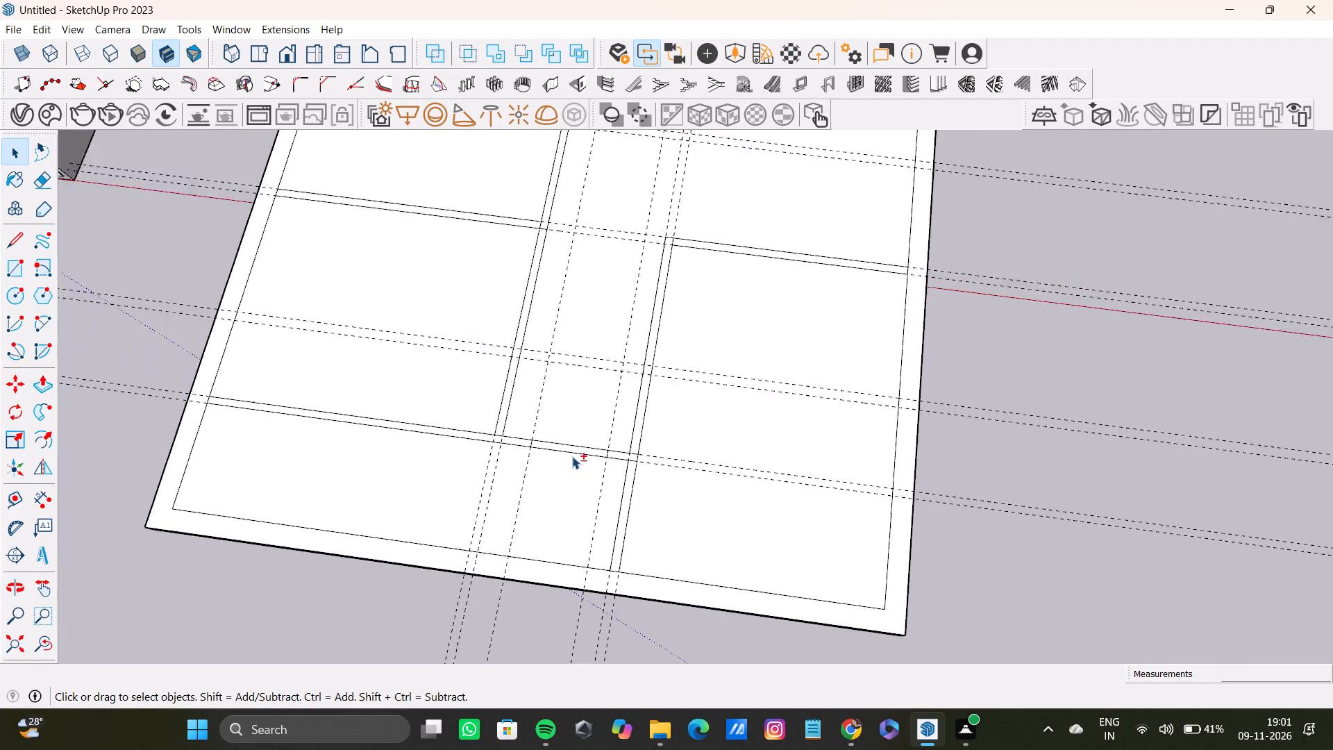
scroll(572, 456, down, 2)
shift+middle_drag(572, 456, 485, 473)
scroll(499, 461, up, 17)
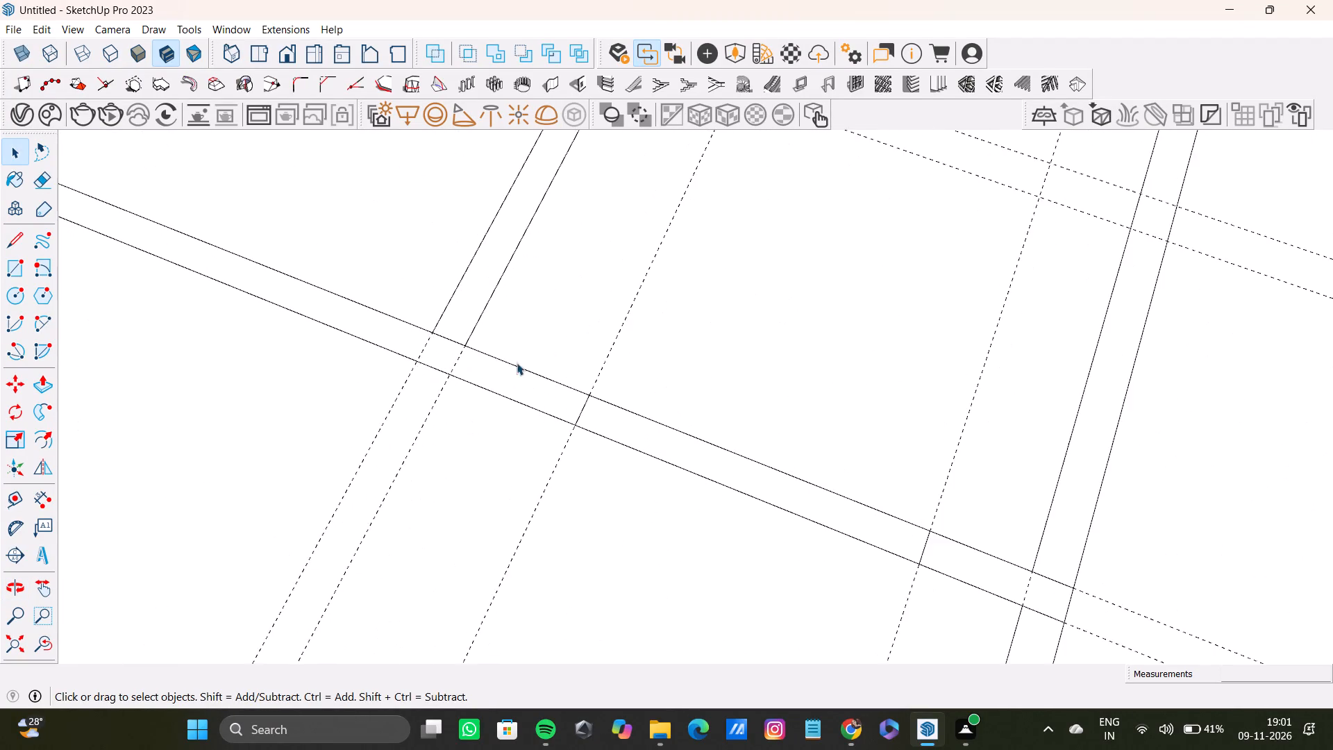
scroll(589, 430, up, 3)
scroll(537, 388, down, 7)
shift+middle_drag(537, 388, 539, 453)
scroll(483, 414, up, 2)
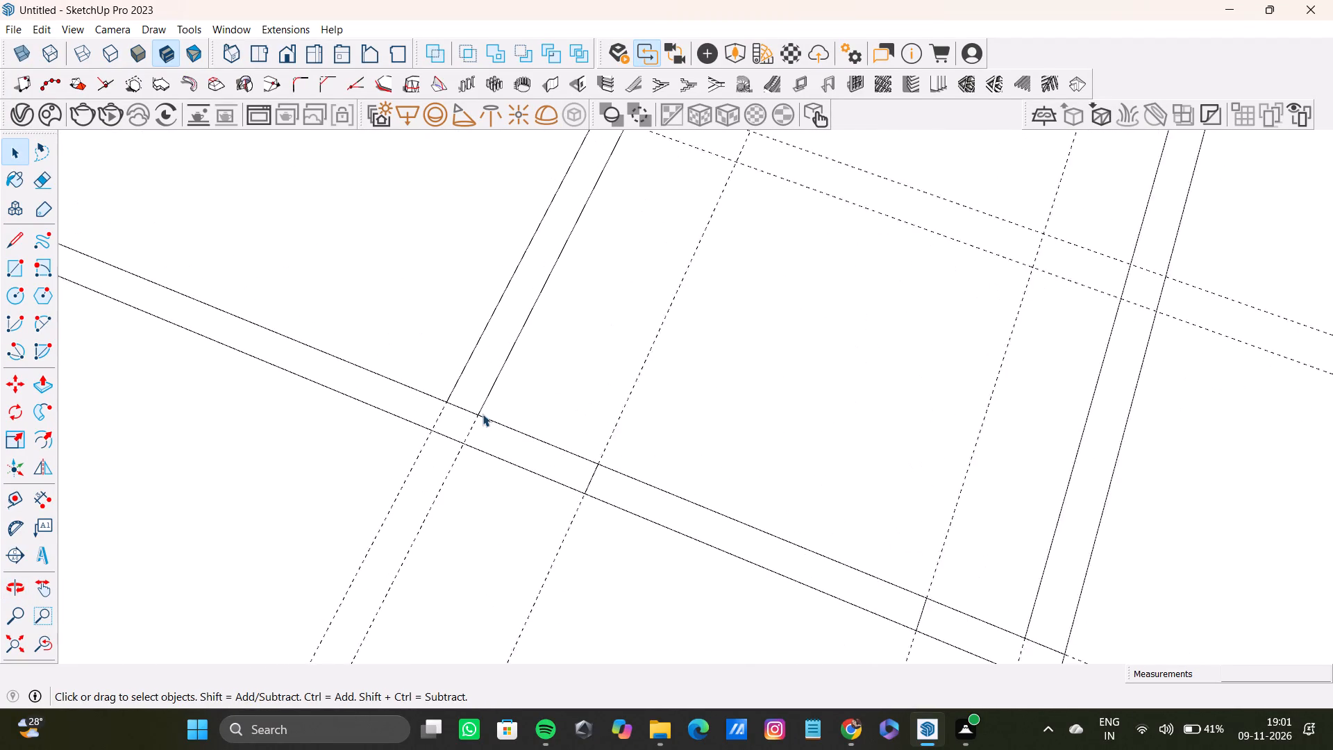
scroll(483, 414, up, 8)
click(468, 403)
click(470, 410)
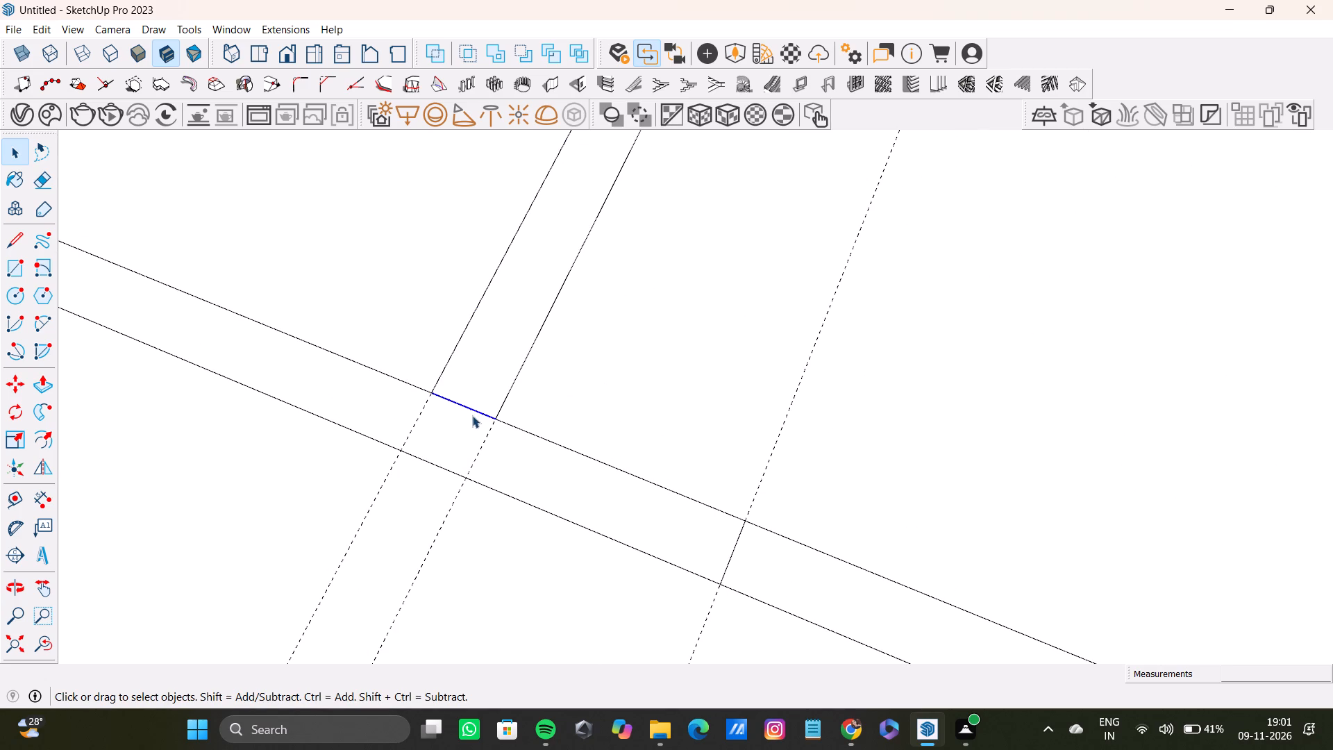
key(Delete)
Delete the two short overlapping edges where the first cross partition beyond the corridor end meets the long corridor partition.
scroll(557, 317, down, 11)
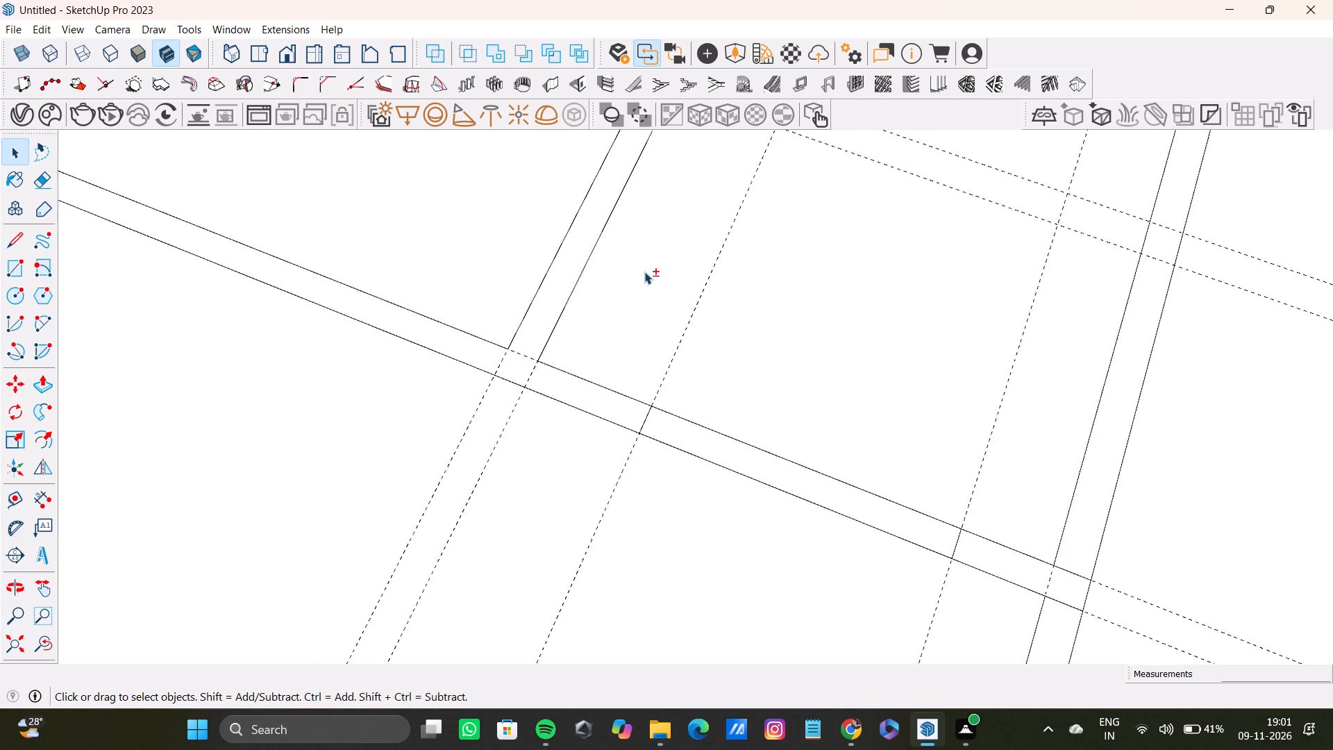
scroll(644, 272, down, 11)
shift+middle_drag(630, 265, 578, 470)
scroll(722, 151, up, 9)
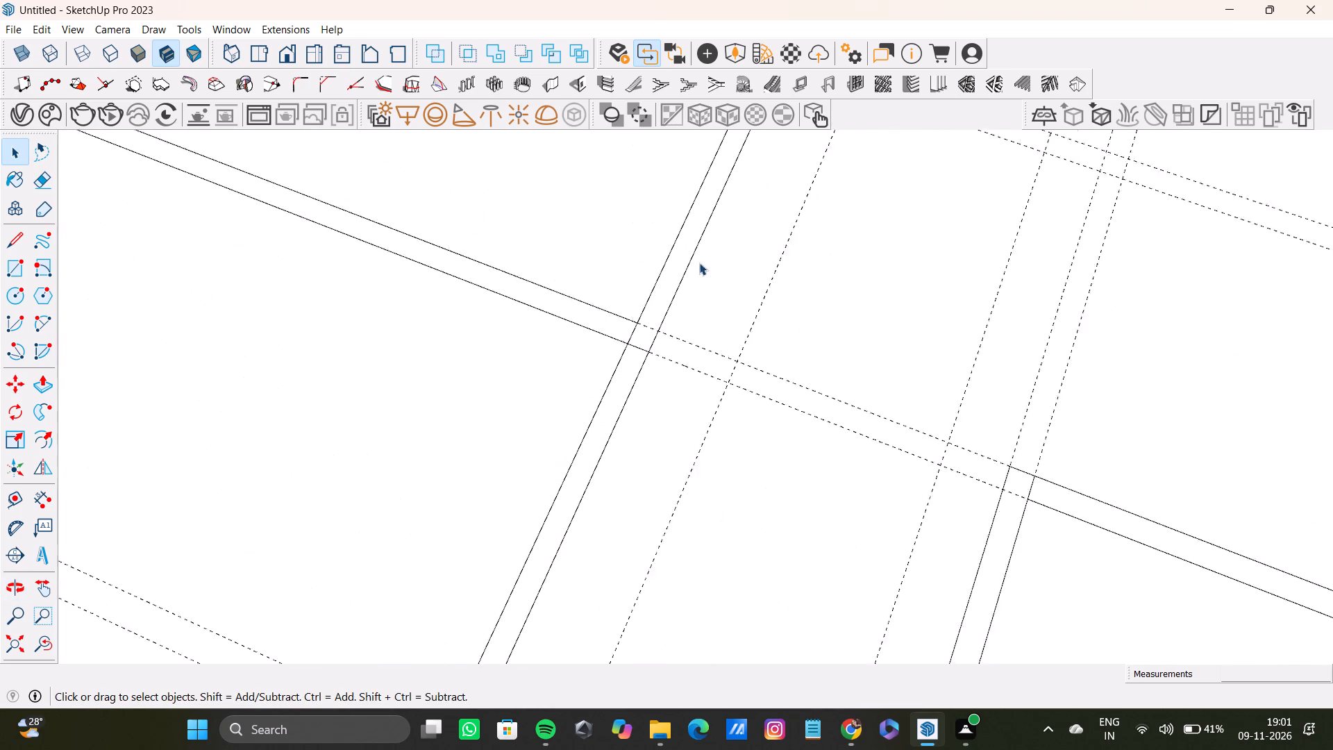
scroll(699, 262, up, 10)
click(594, 408)
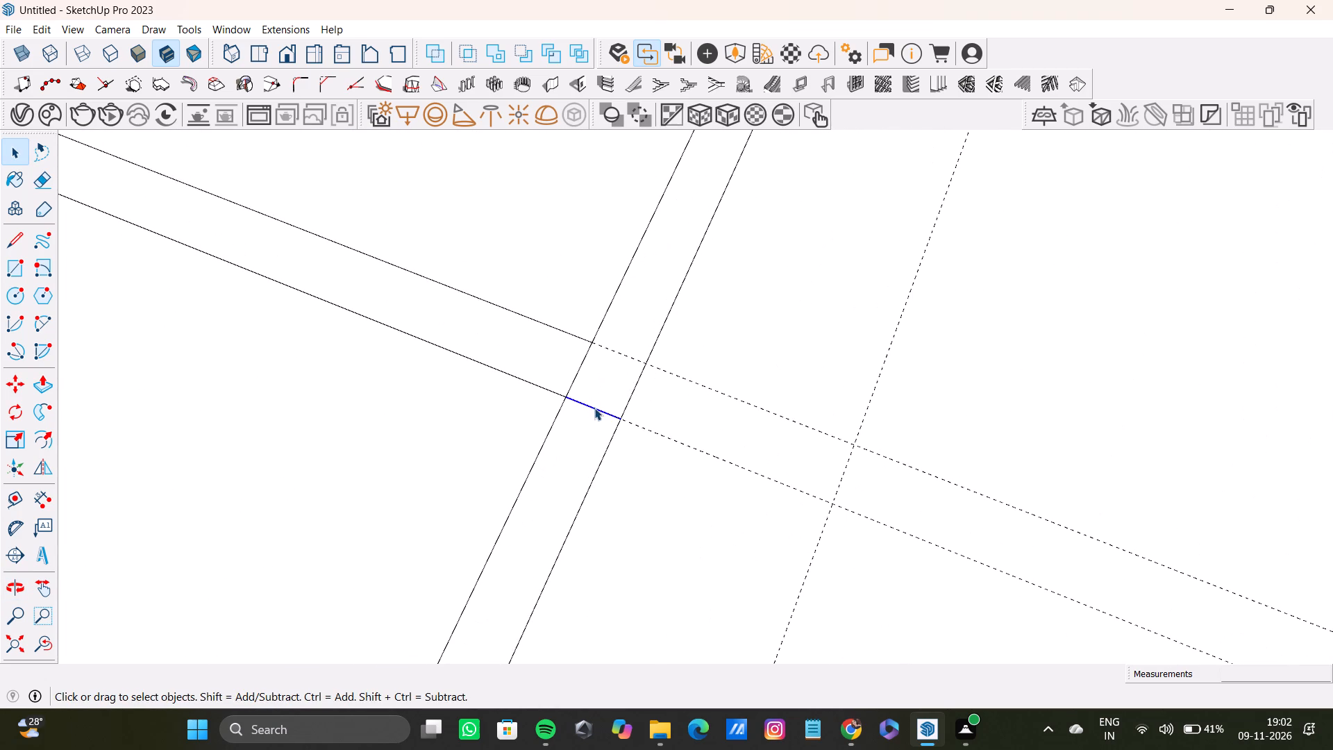
key(Delete)
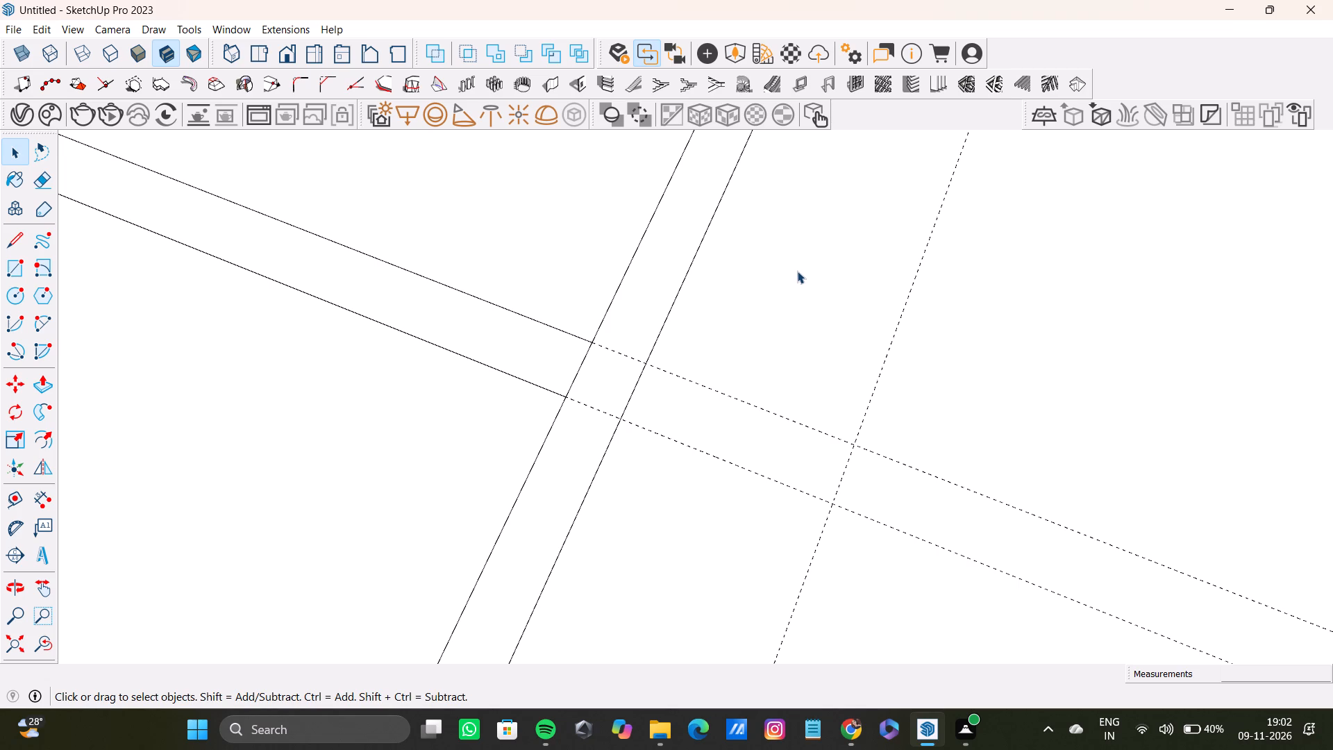
click(579, 372)
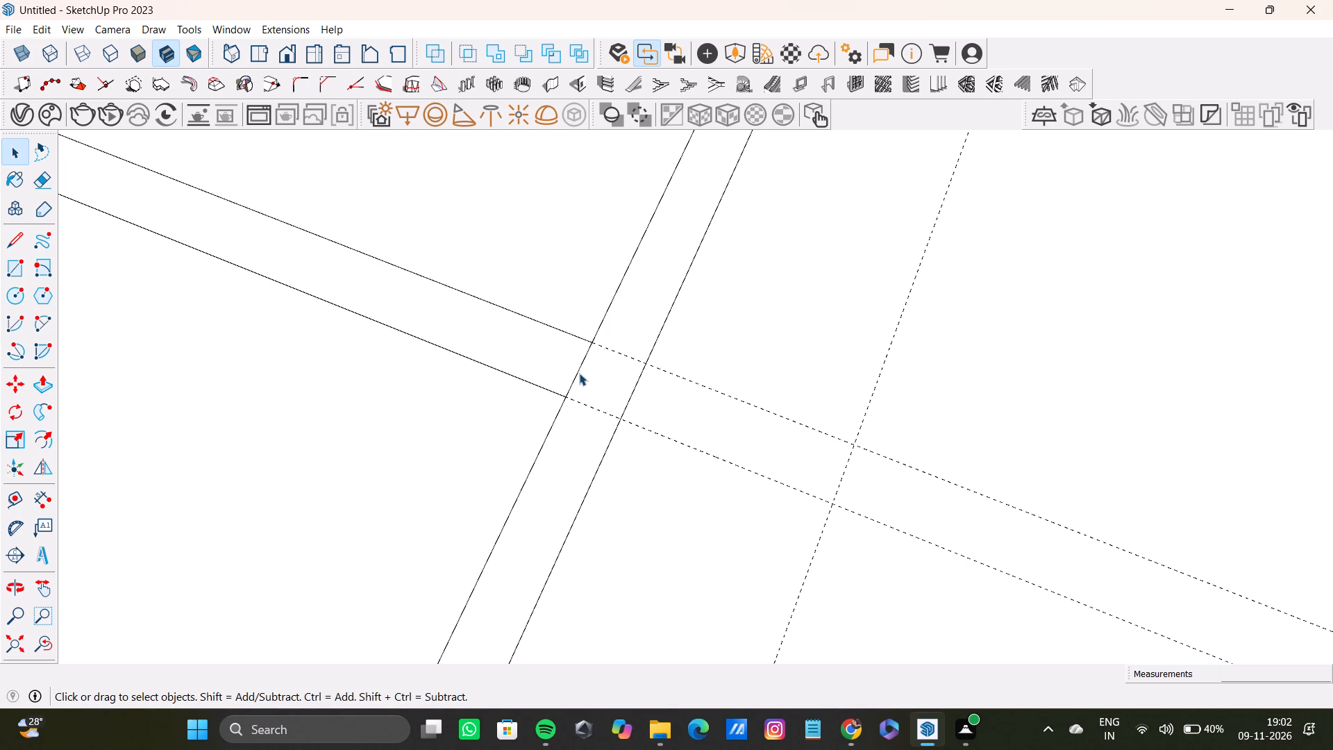
click(574, 368)
click(580, 376)
click(576, 376)
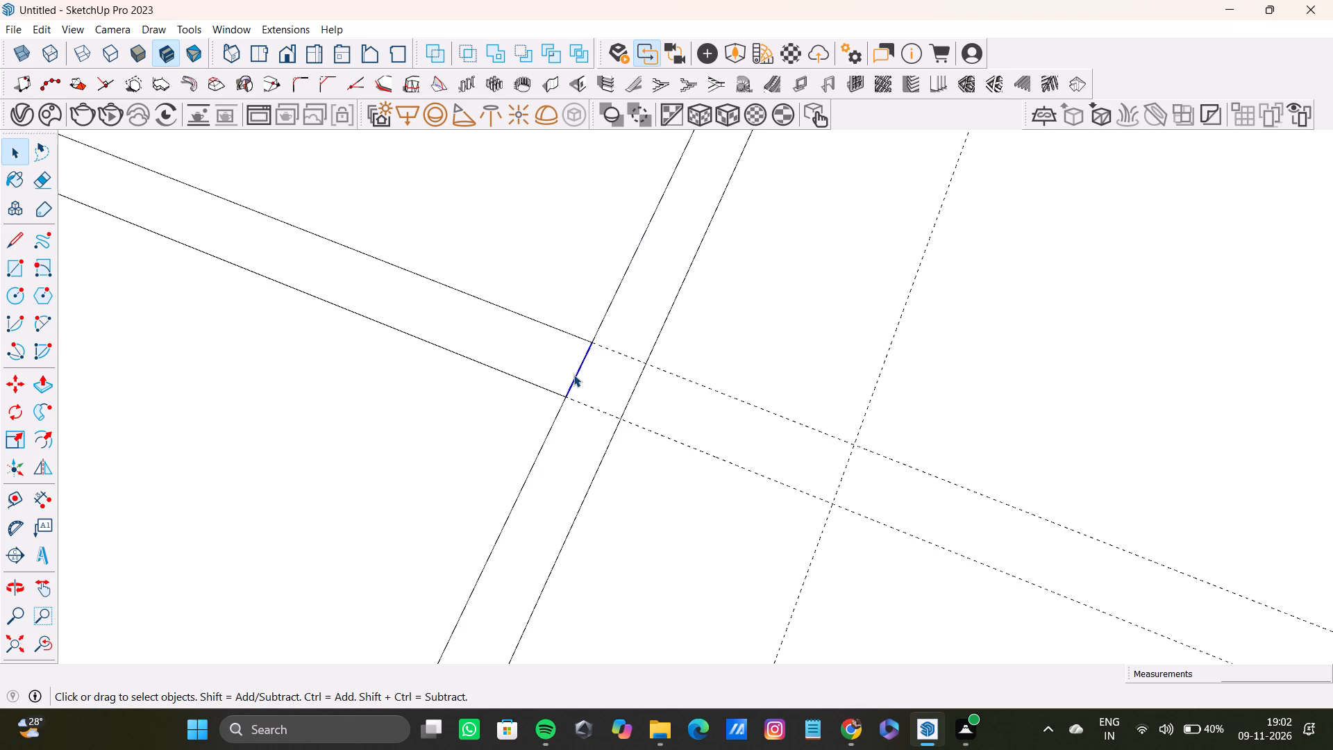
key(Delete)
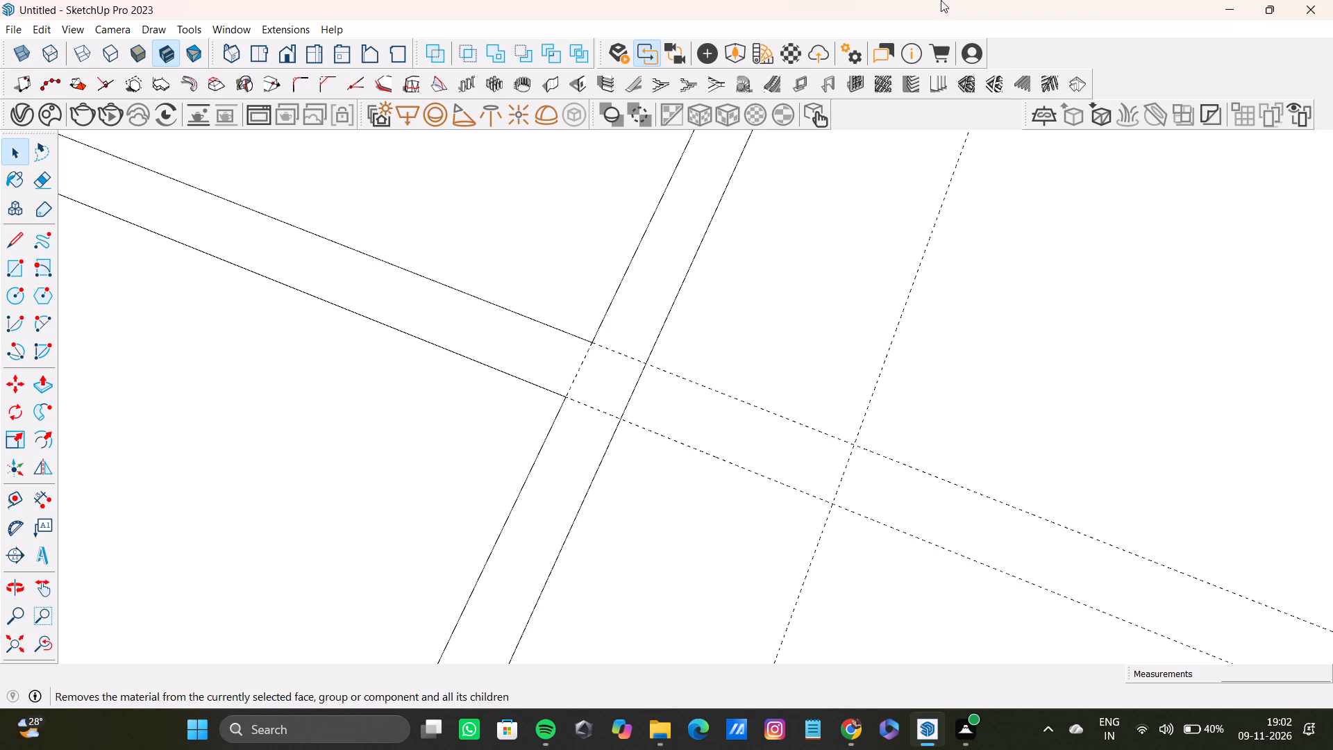
Delete the short edge across the end of the second cross partition at its junction with the long corridor partition.
scroll(615, 365, down, 9)
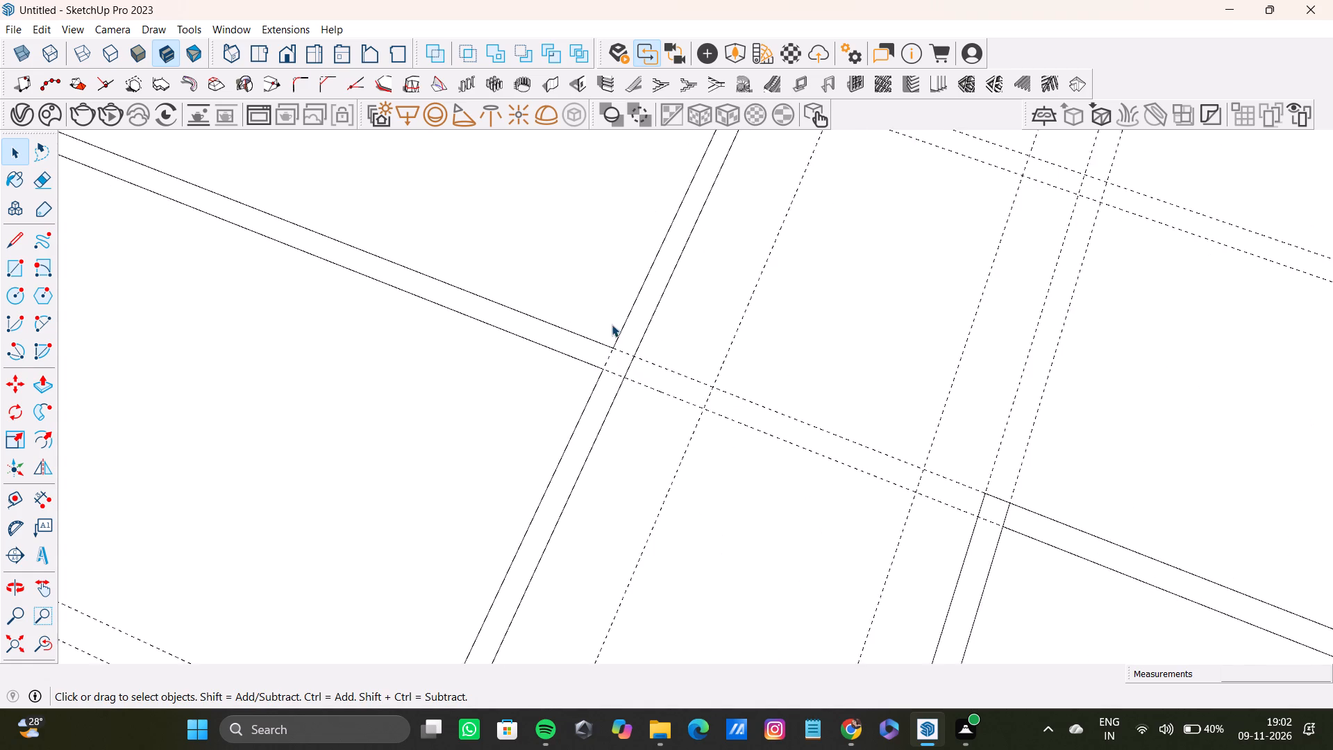
shift+middle_drag(612, 324, 609, 453)
scroll(613, 424, down, 5)
shift+middle_drag(625, 398, 615, 458)
scroll(637, 368, up, 13)
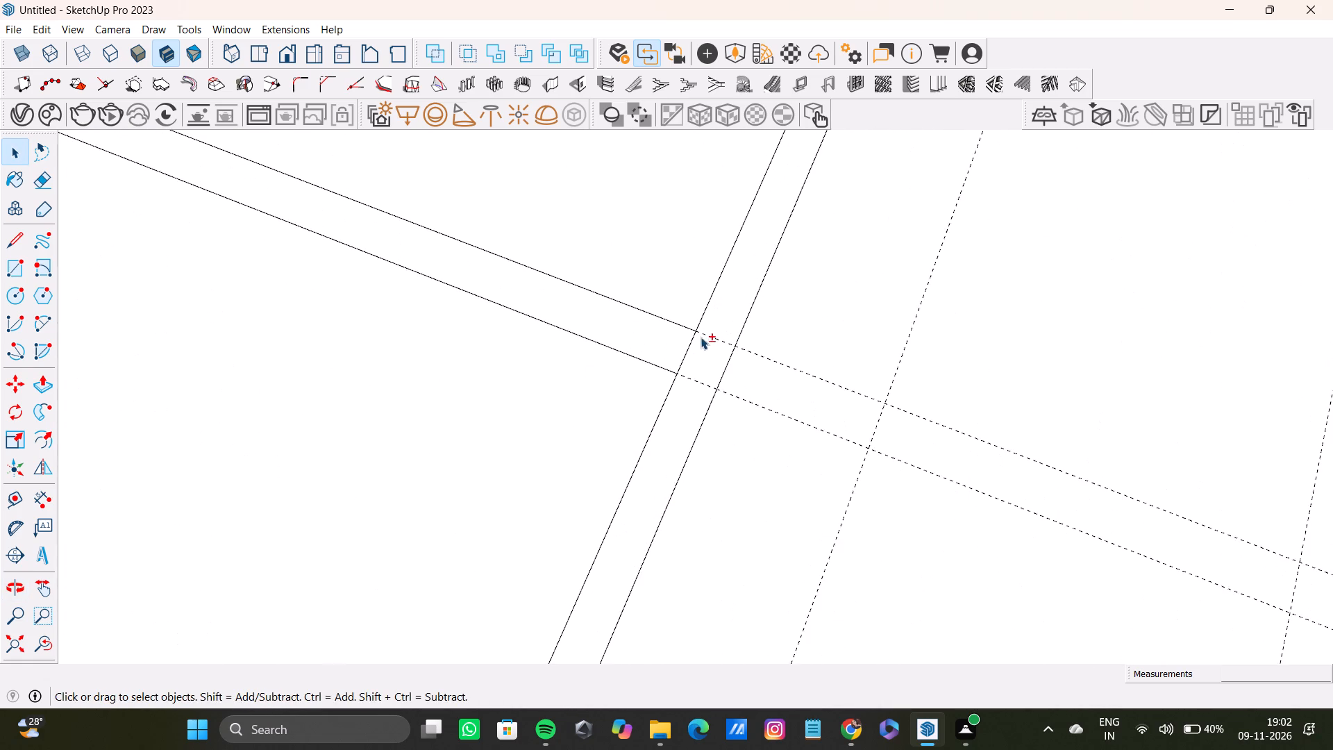
scroll(701, 337, up, 3)
shift+click(682, 355)
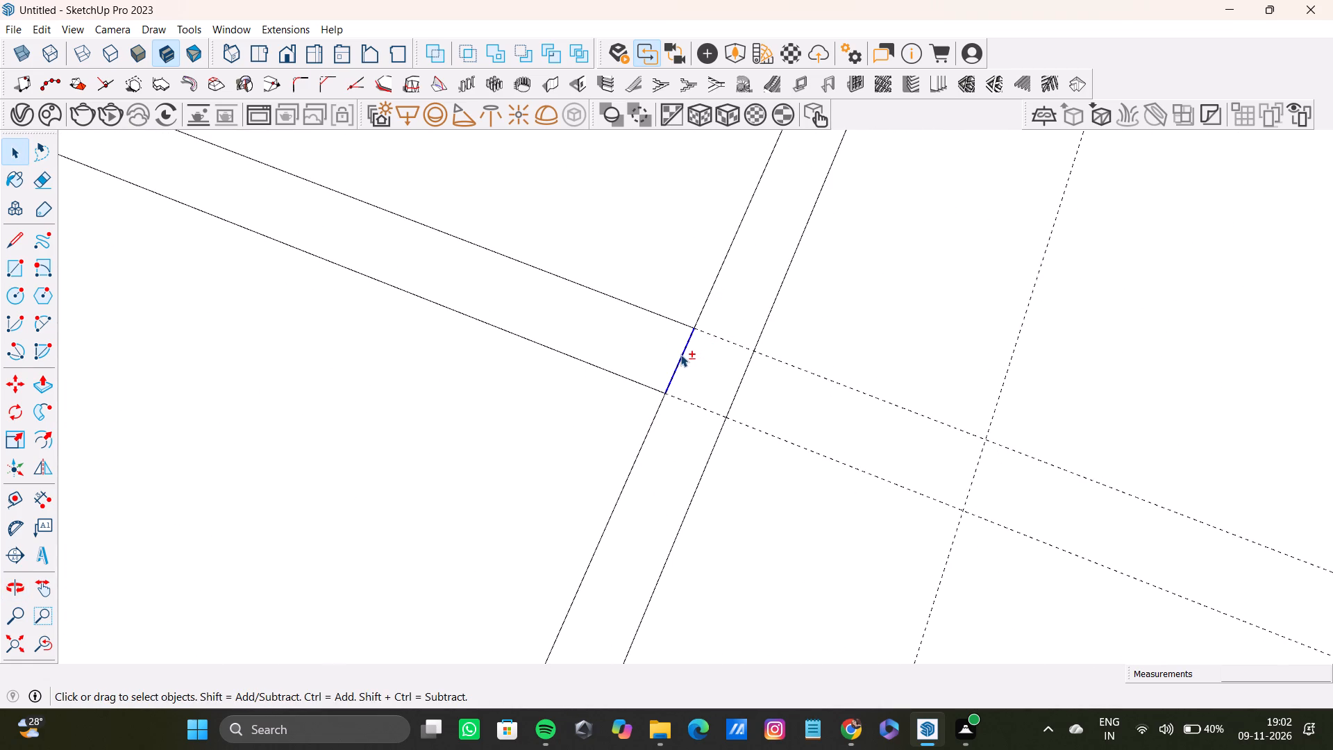
key(shift+Delete)
Delete the two short overlapping edges where the third cross partition meets the long corridor partition.
shift+scroll(608, 358, down, 11)
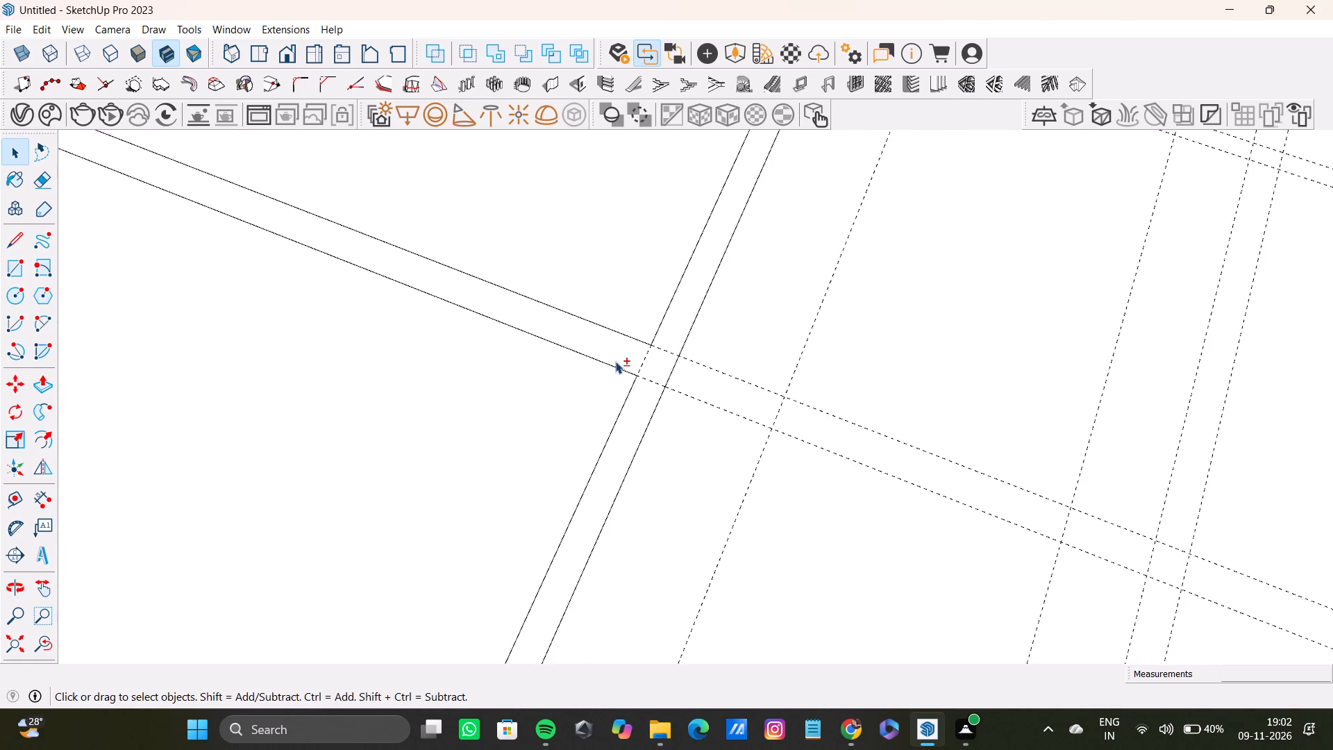
shift+scroll(615, 361, down, 7)
shift+middle_drag(619, 381, 637, 415)
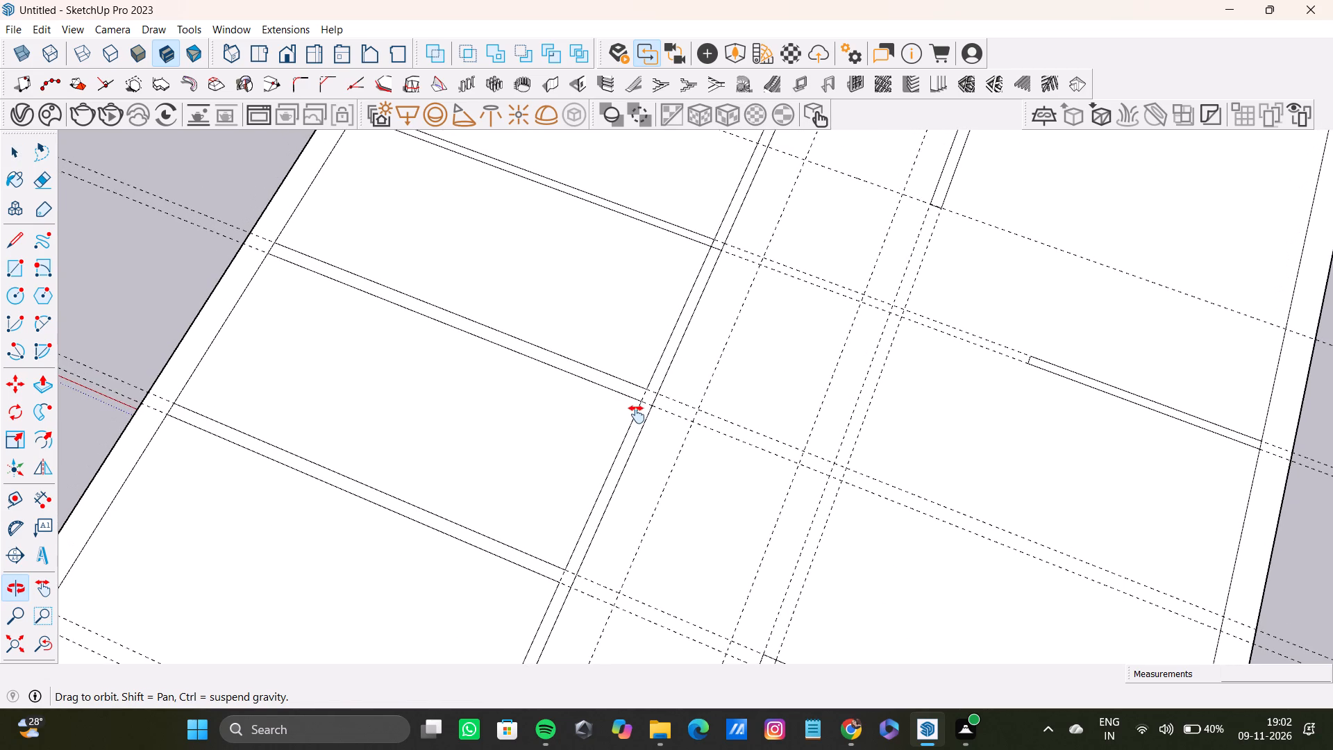
shift+middle_drag(637, 415, 629, 415)
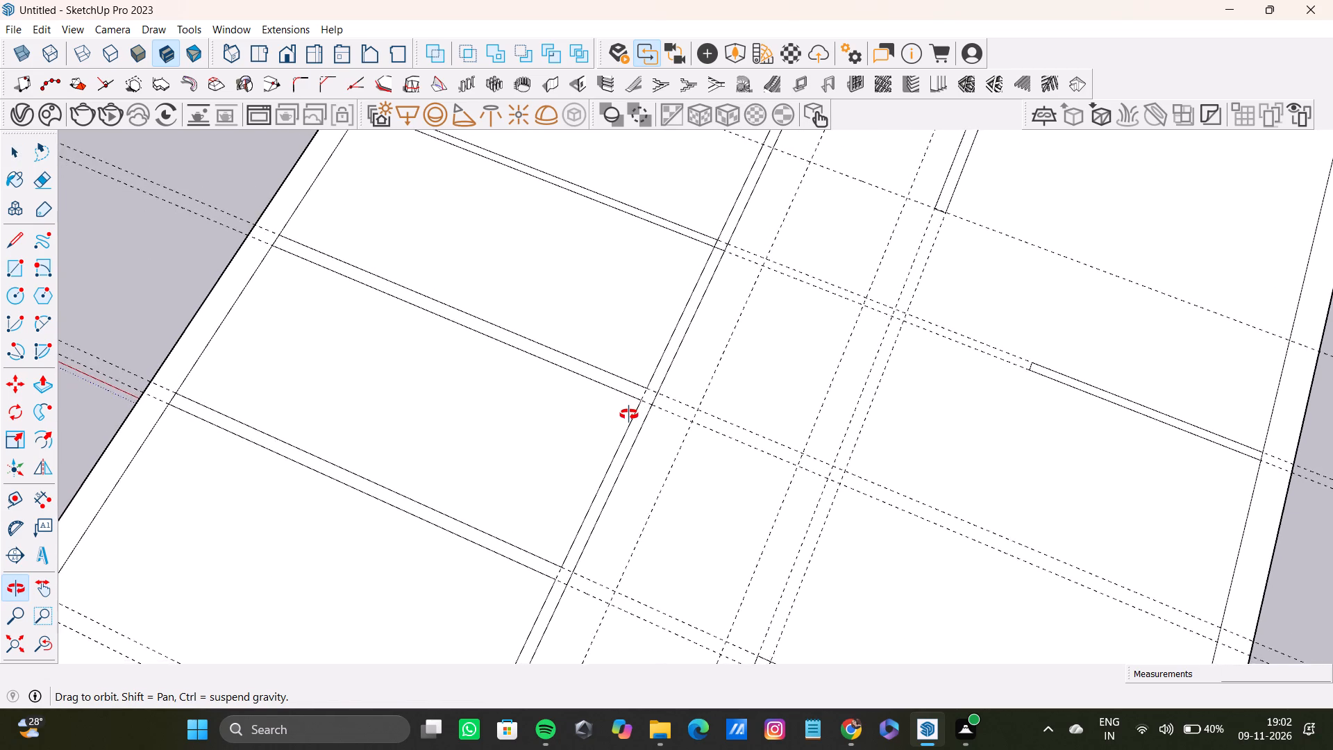
shift+middle_drag(629, 415, 617, 414)
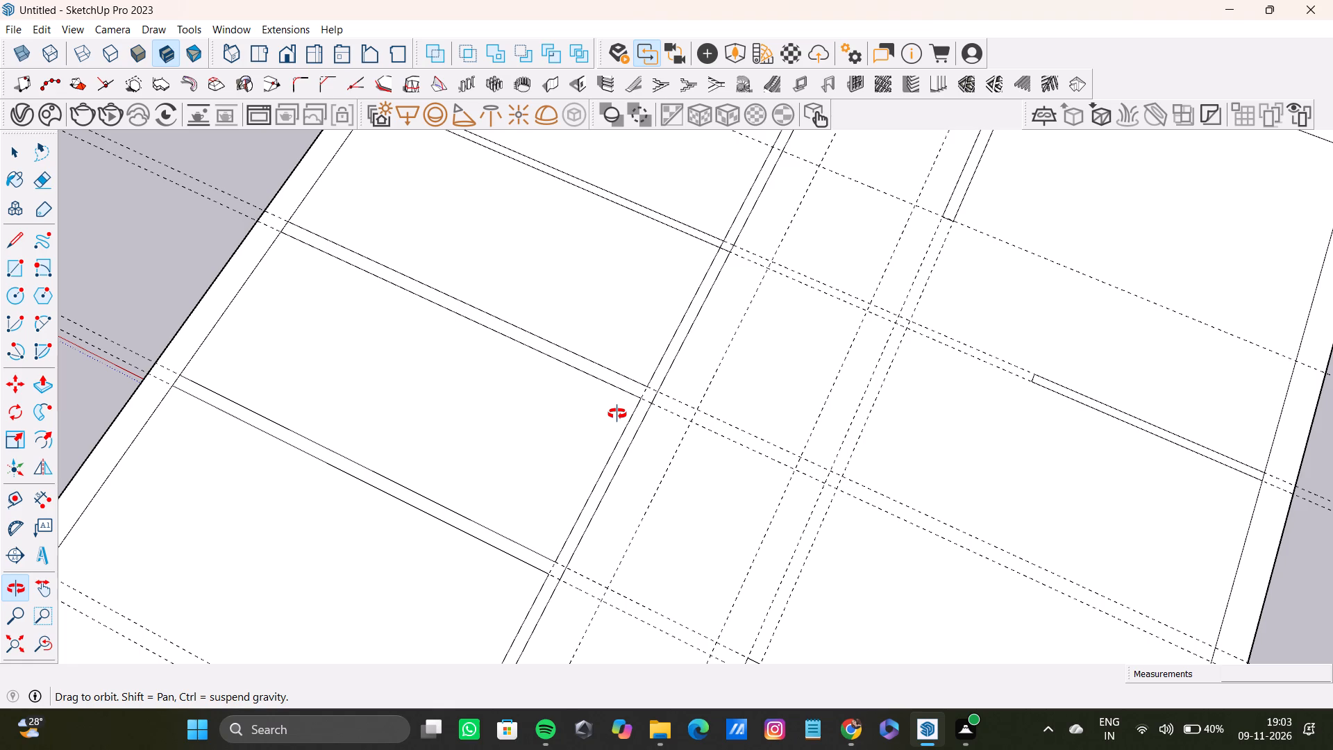
shift+middle_drag(617, 414, 619, 408)
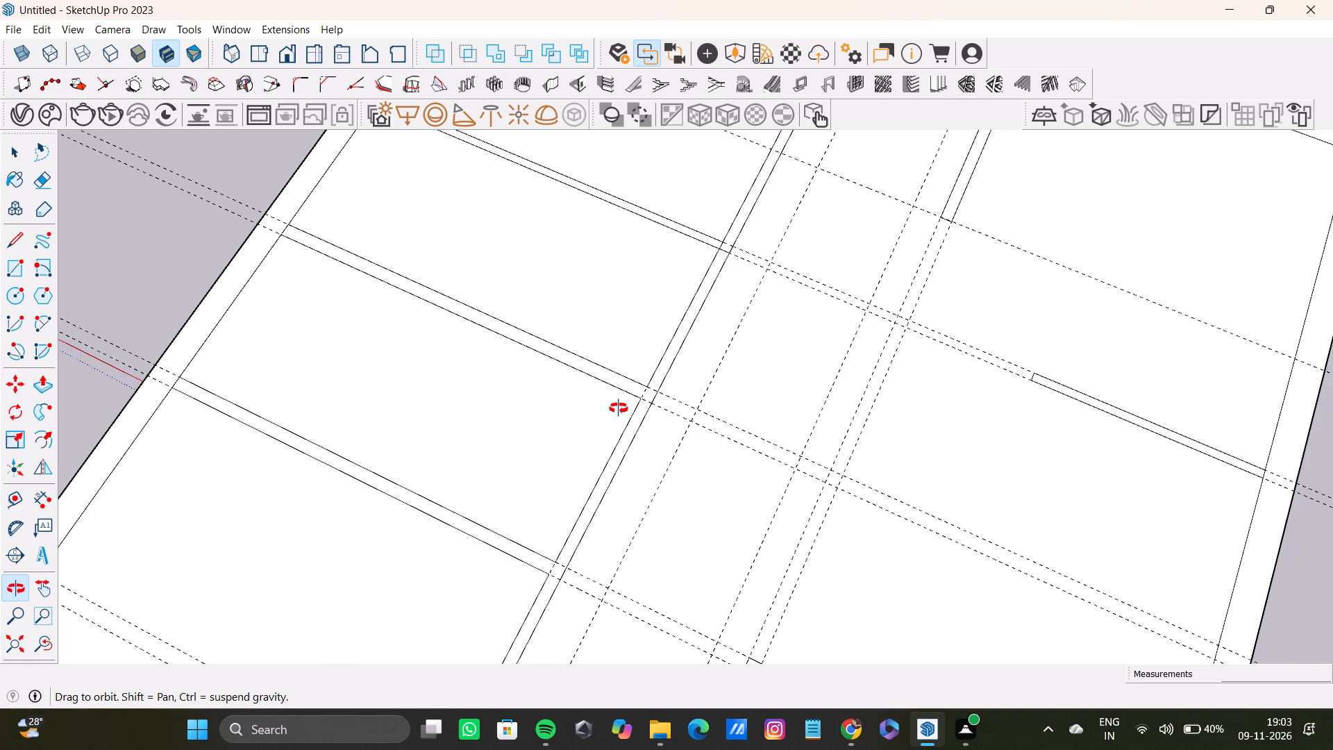
shift+middle_drag(619, 408, 620, 406)
scroll(740, 275, up, 20)
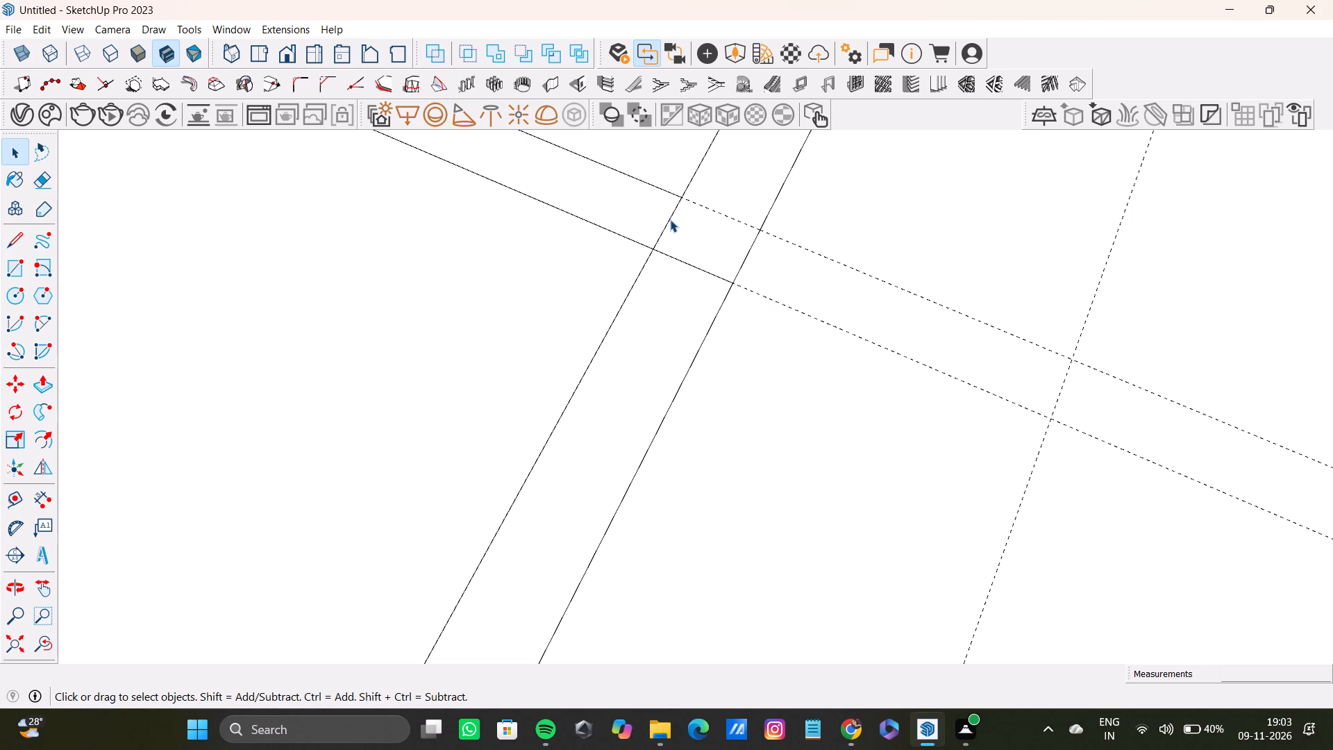
click(667, 219)
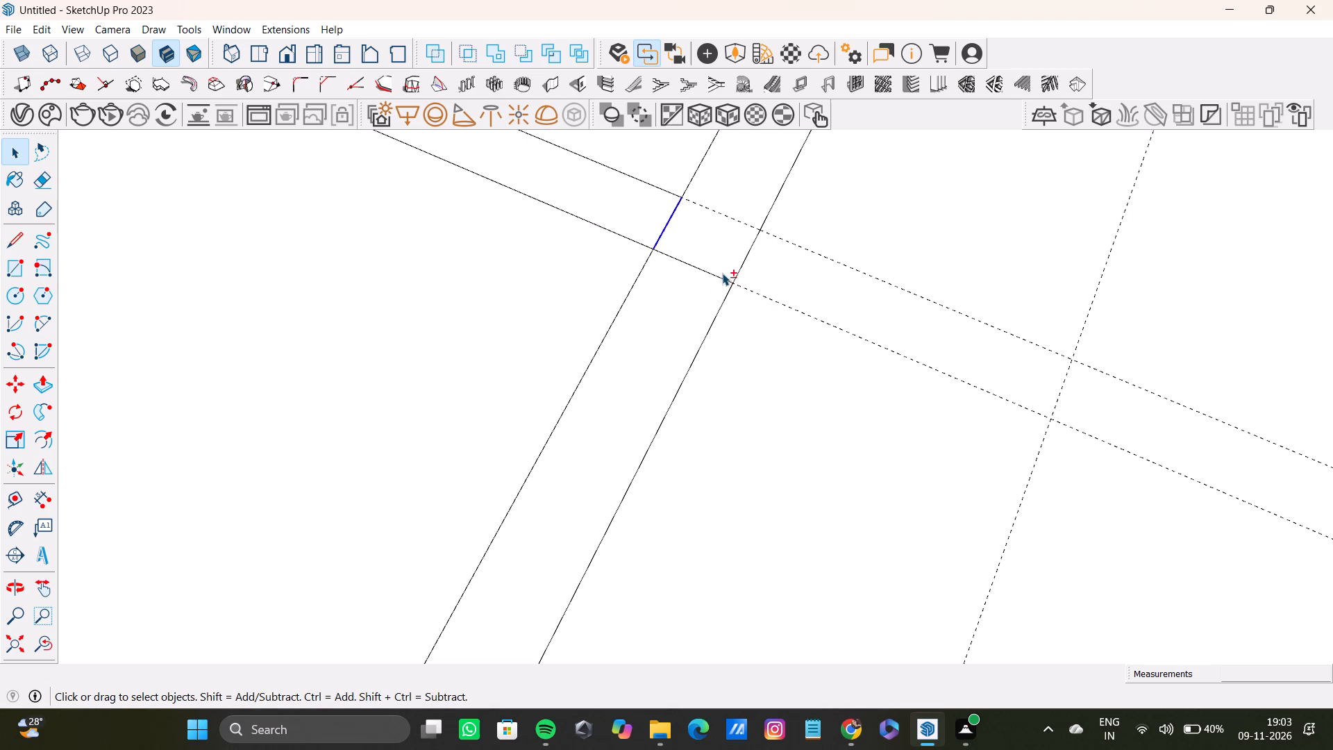
shift+click(725, 278)
key(shift+Delete)
Examine the partition junctions and overall layout on the building base from several angles.
shift+scroll(705, 306, down, 20)
shift+scroll(705, 306, down, 4)
shift+middle_drag(684, 306, 655, 344)
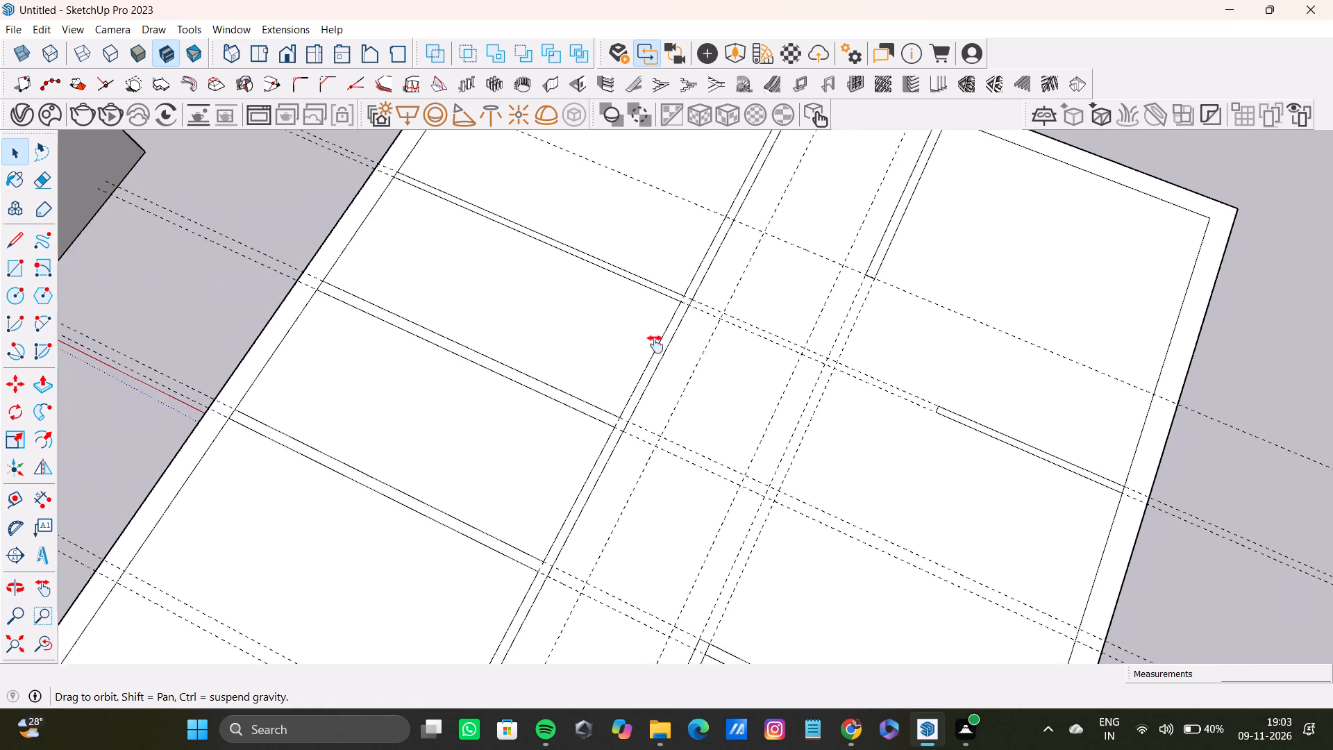
shift+middle_drag(655, 344, 682, 421)
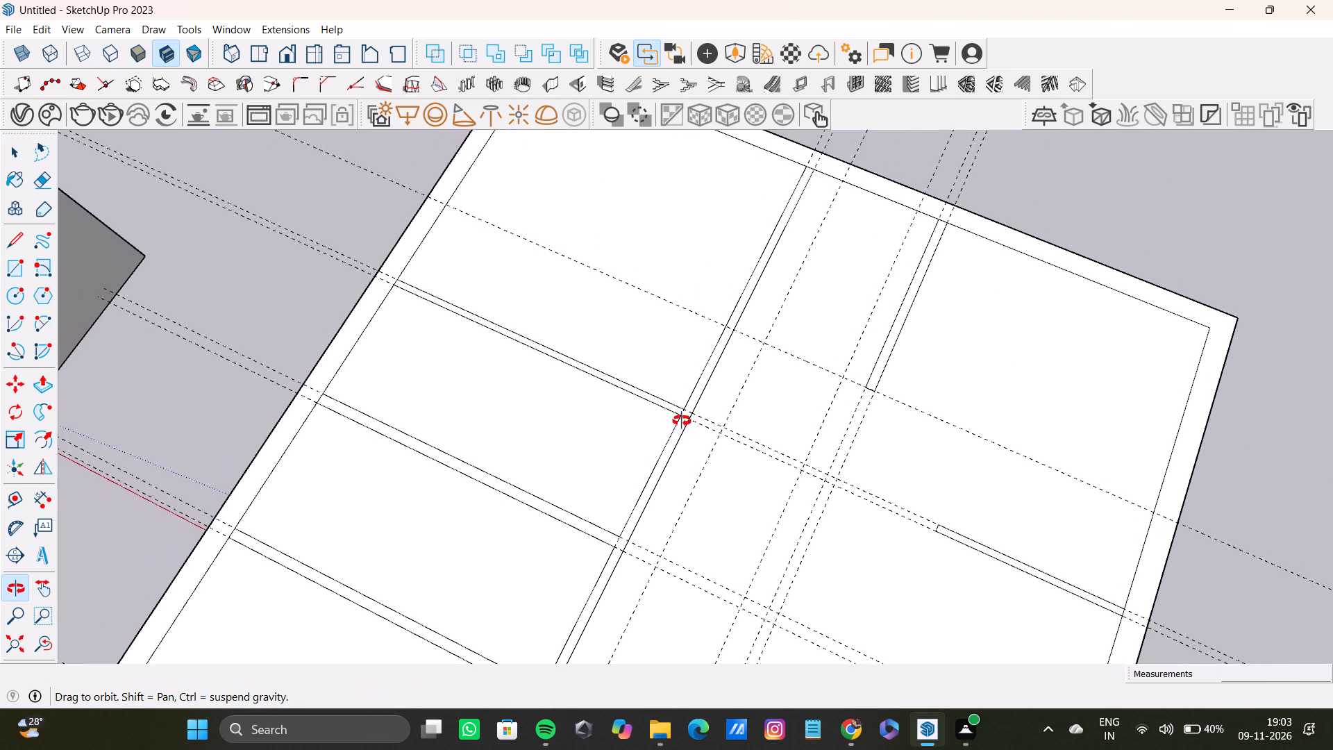
shift+middle_drag(682, 421, 642, 418)
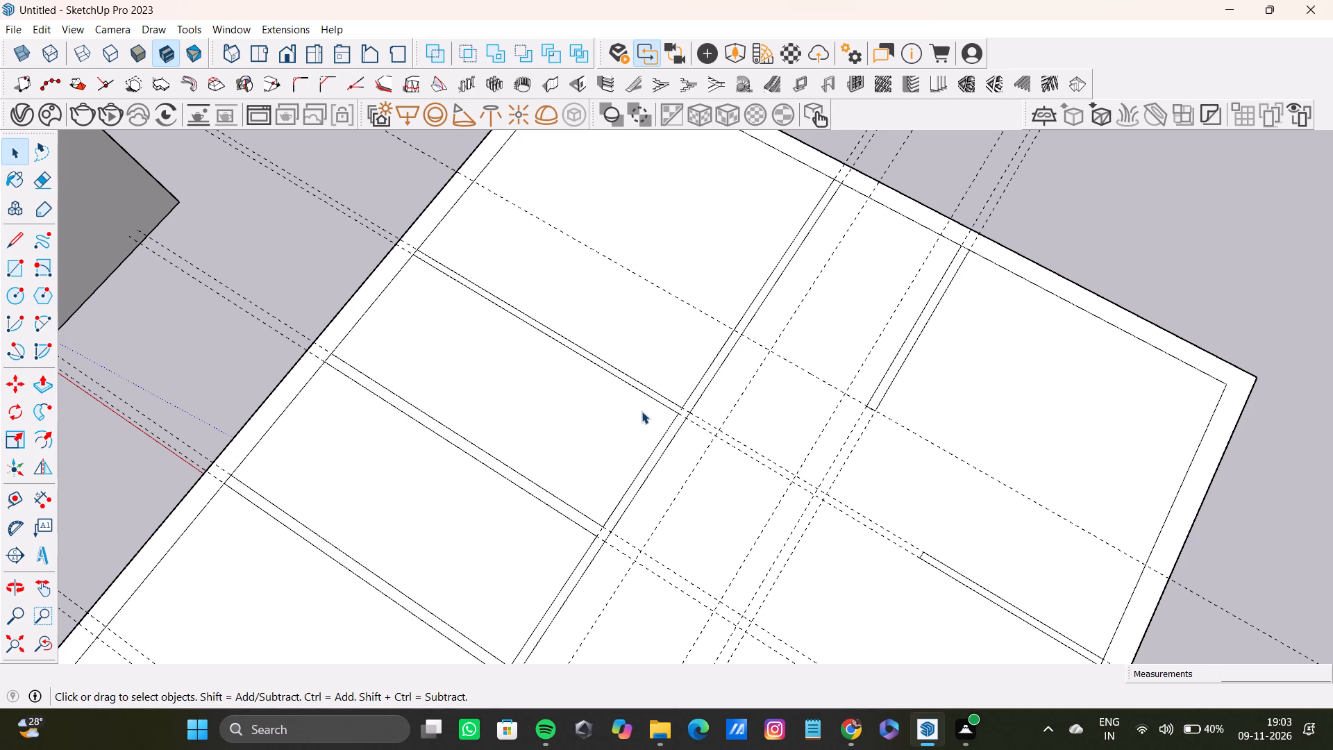
scroll(641, 409, down, 5)
scroll(642, 408, down, 19)
middle_drag(711, 438, 547, 431)
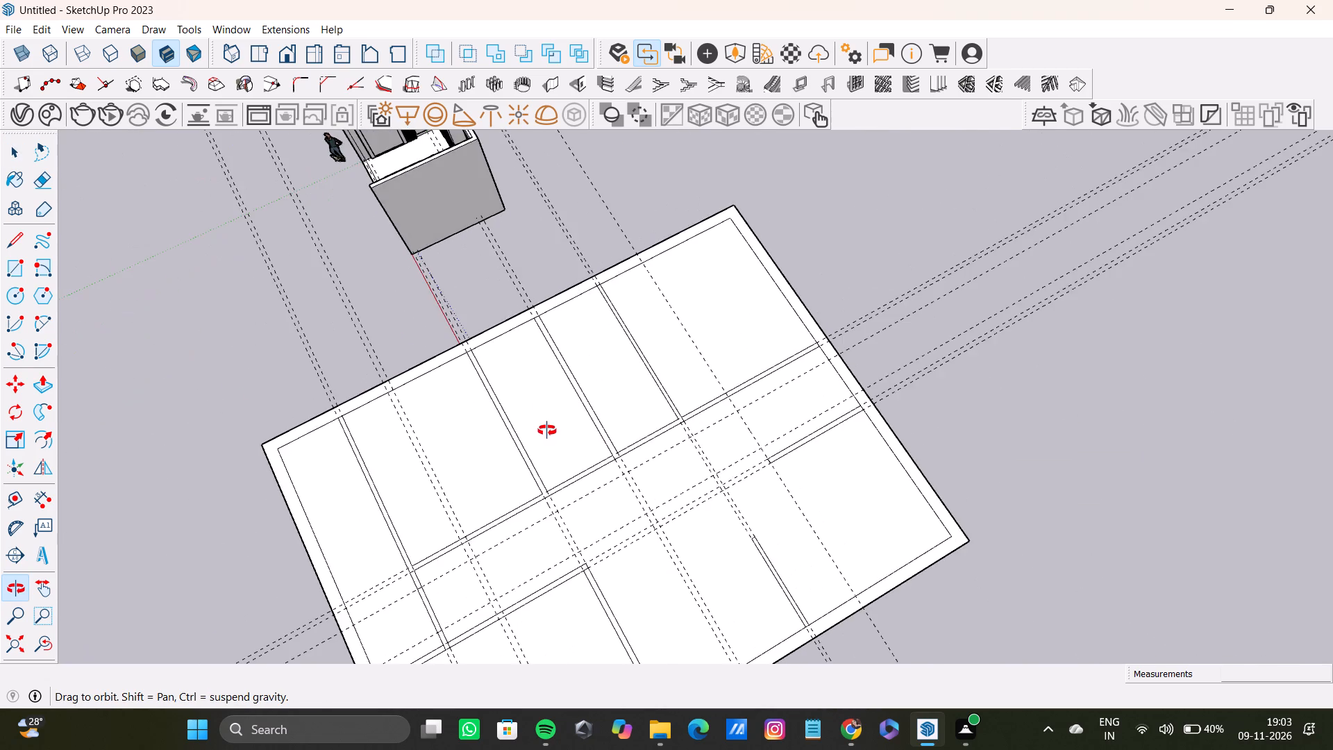
middle_drag(547, 431, 547, 429)
scroll(741, 422, up, 7)
scroll(671, 412, down, 5)
middle_drag(671, 414, 658, 465)
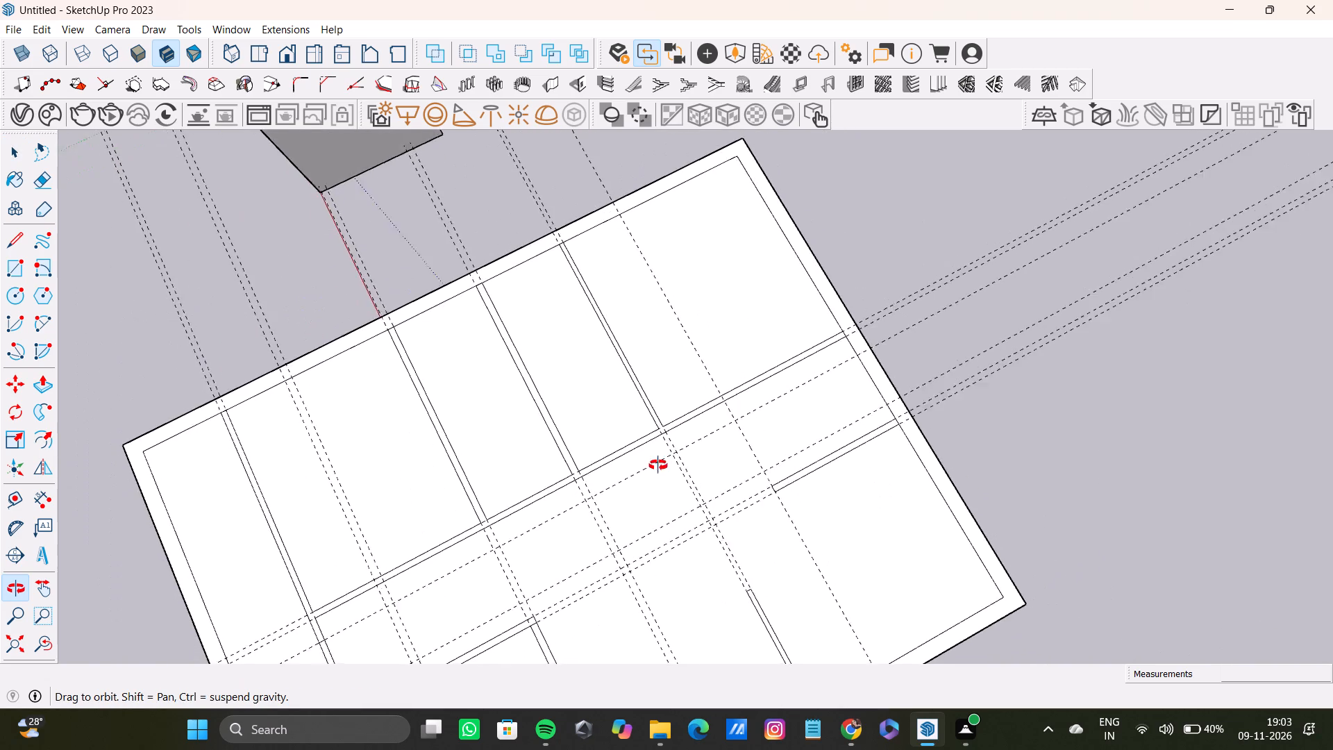
middle_drag(658, 465, 589, 388)
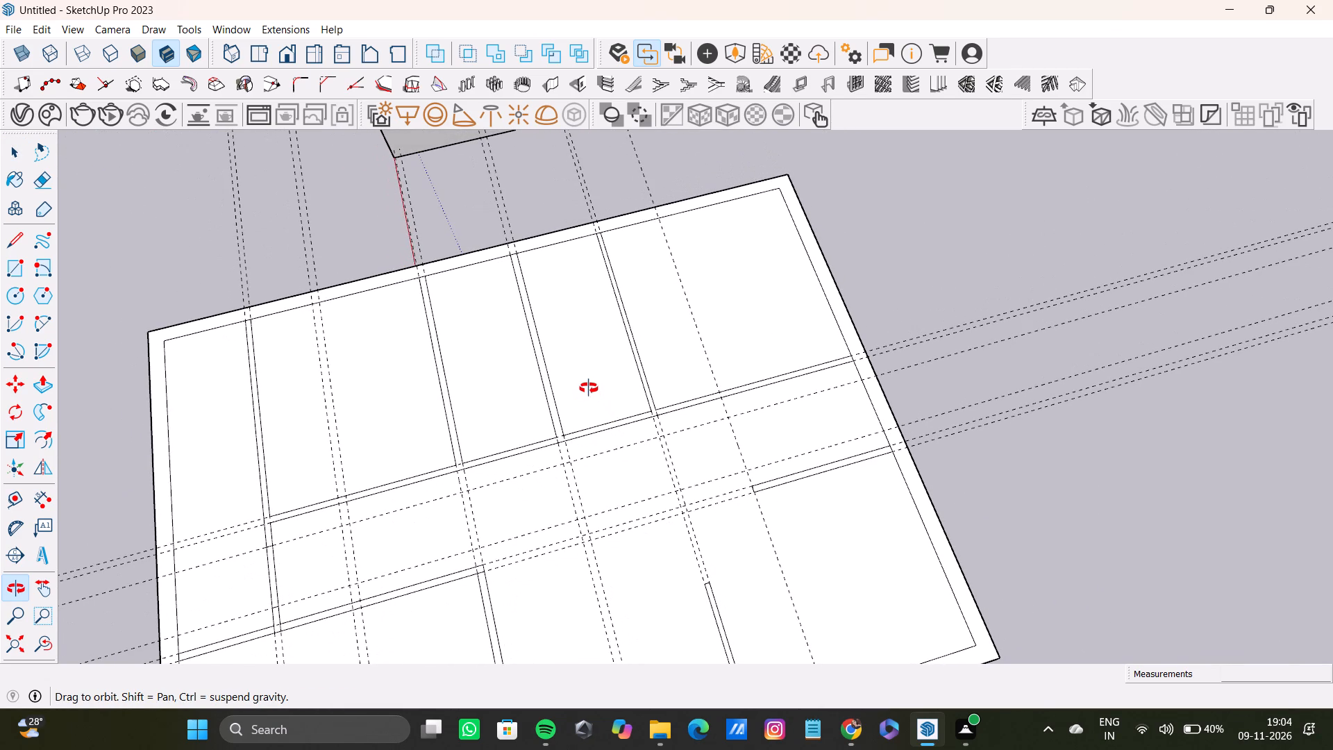
middle_drag(589, 388, 589, 387)
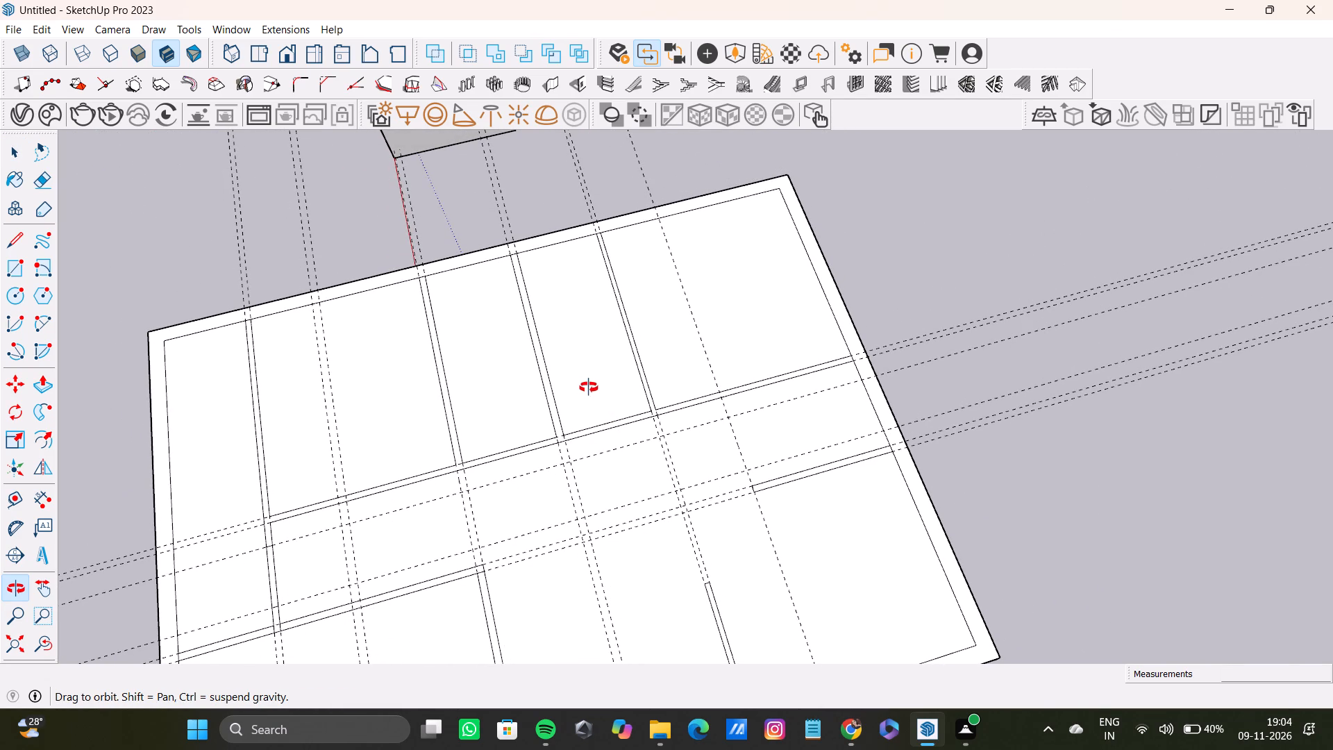
middle_drag(589, 387, 584, 376)
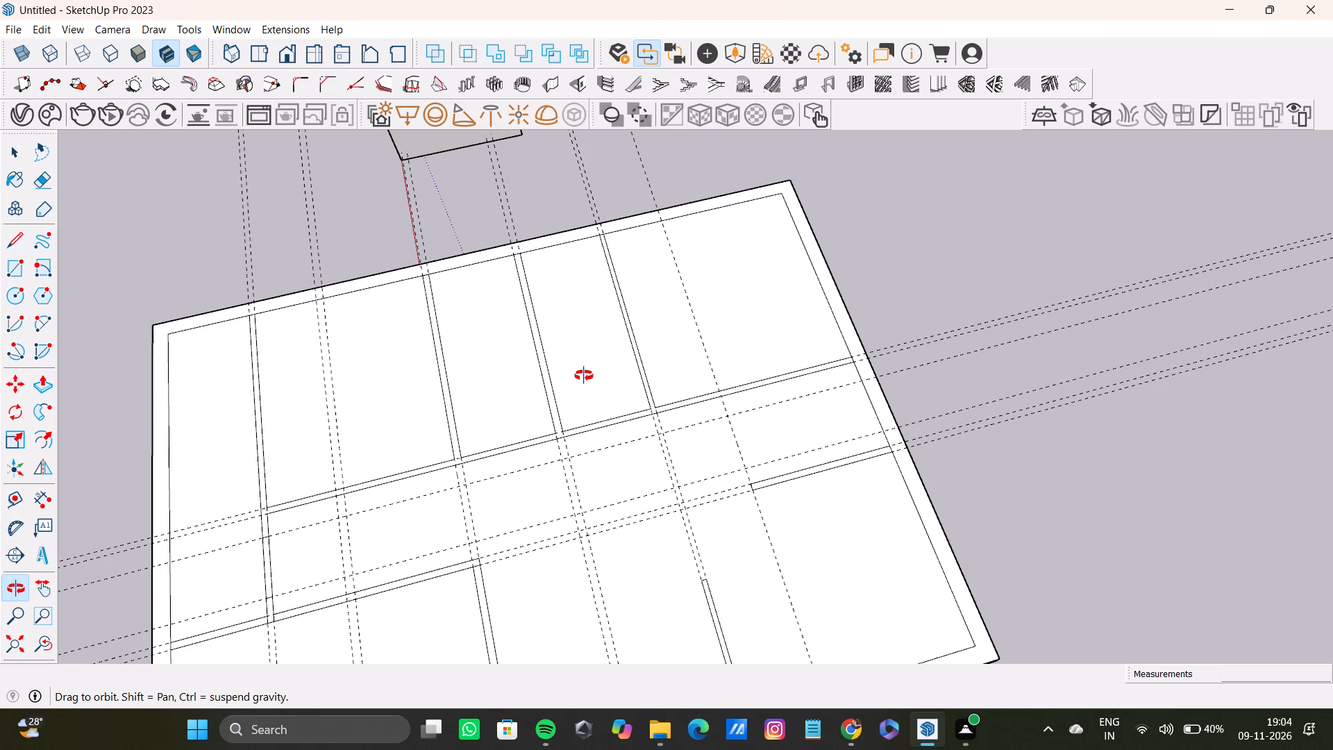
middle_drag(584, 376, 584, 374)
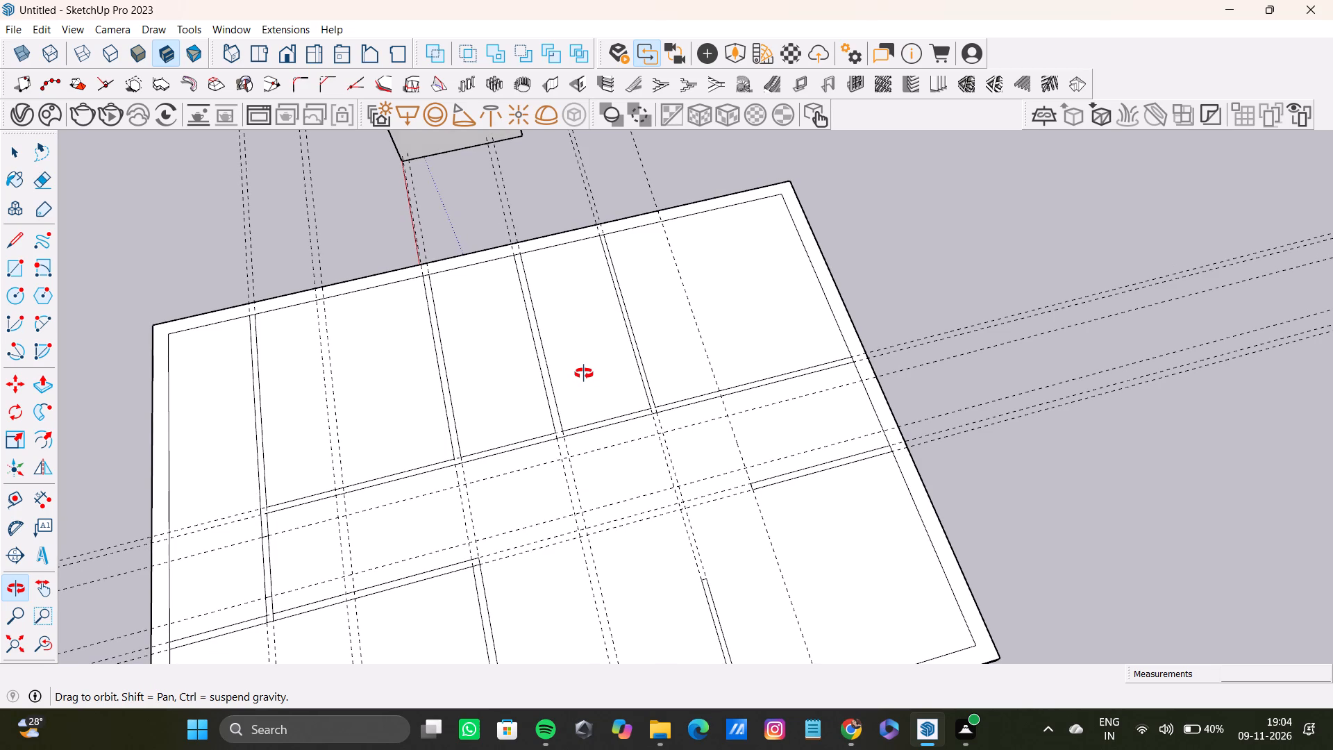
middle_drag(584, 374, 584, 374)
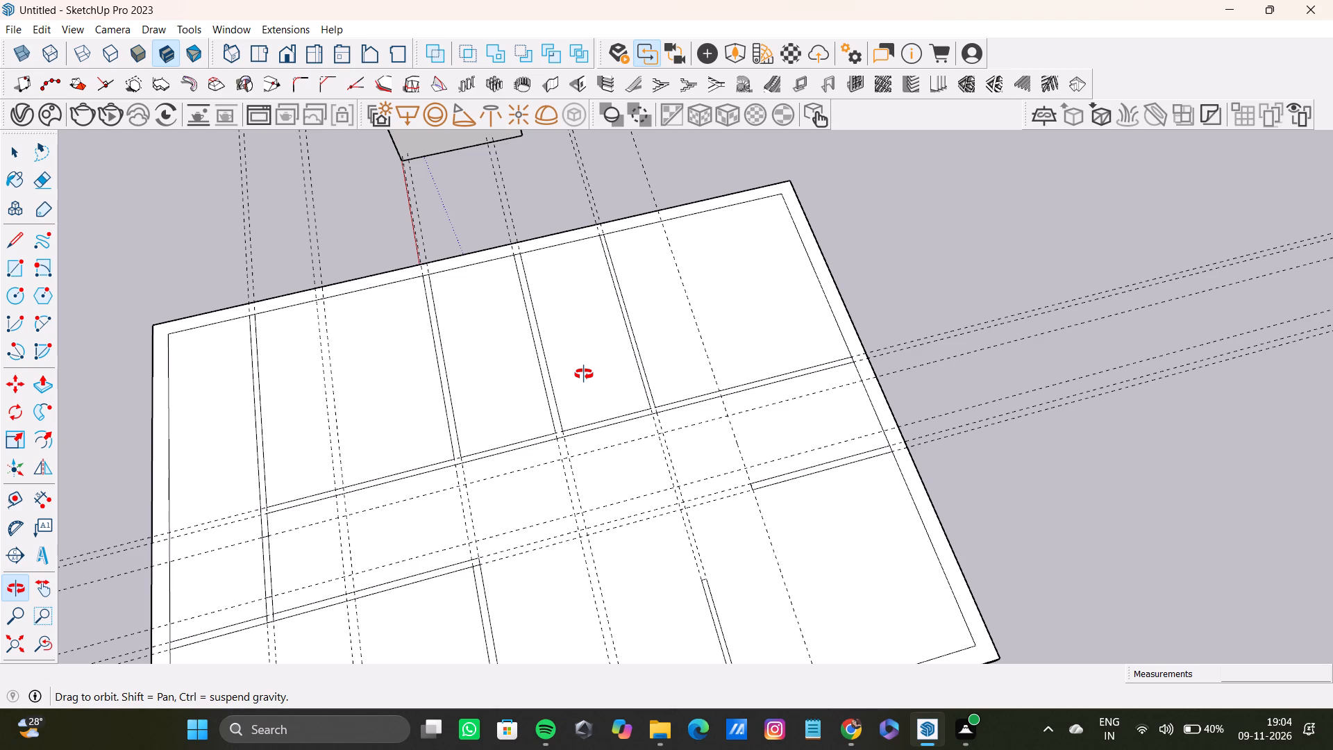
middle_drag(584, 374, 587, 373)
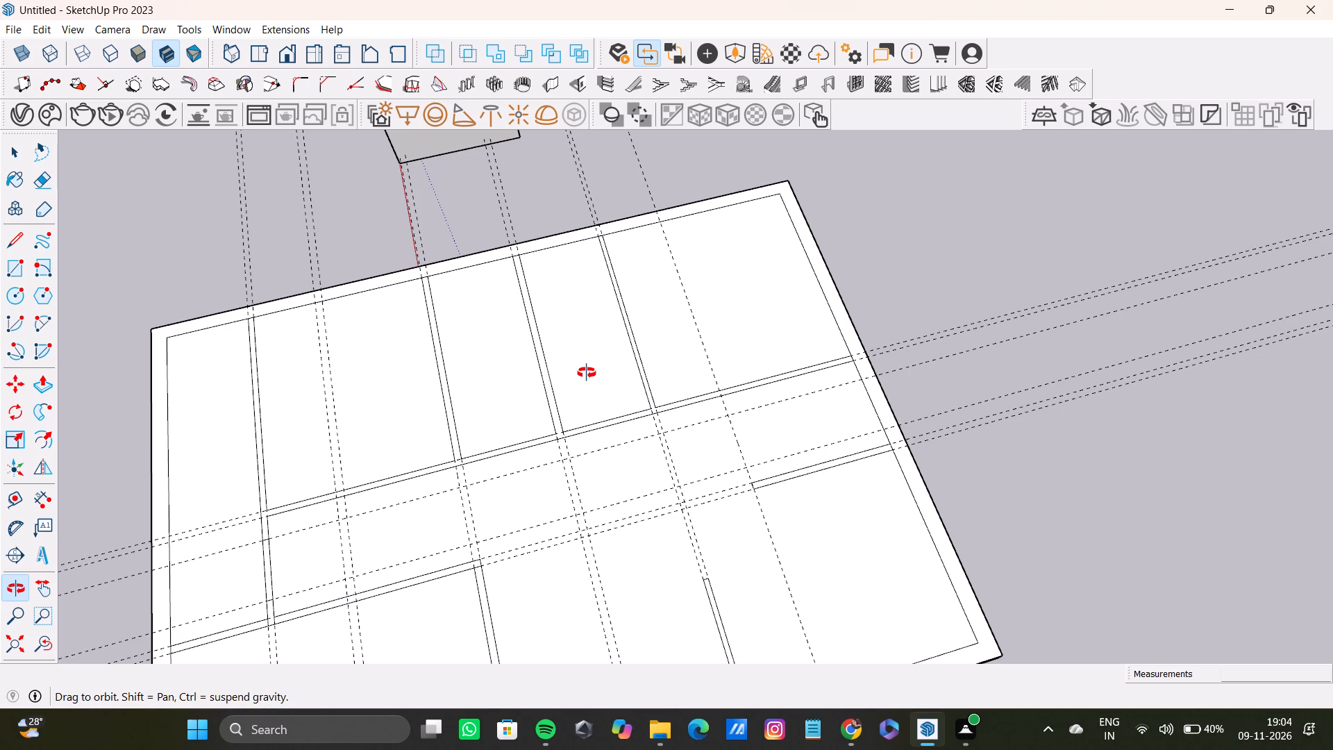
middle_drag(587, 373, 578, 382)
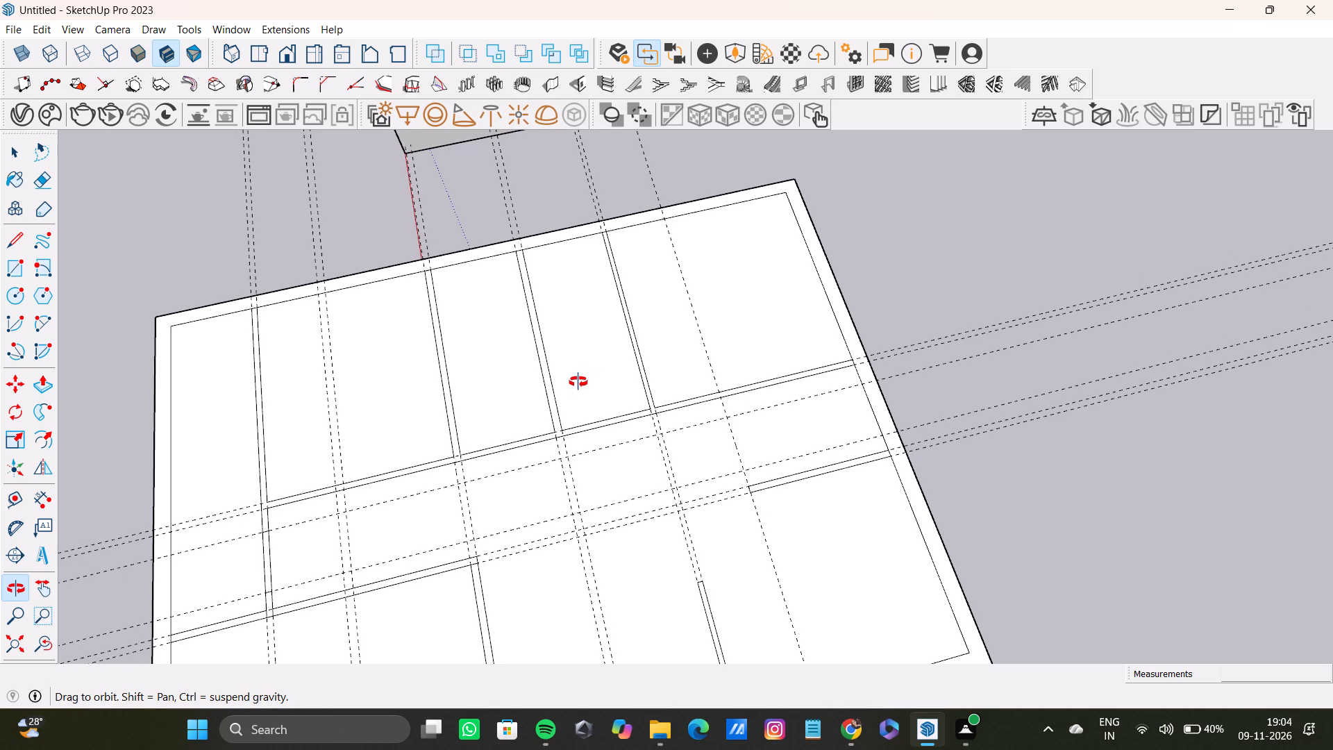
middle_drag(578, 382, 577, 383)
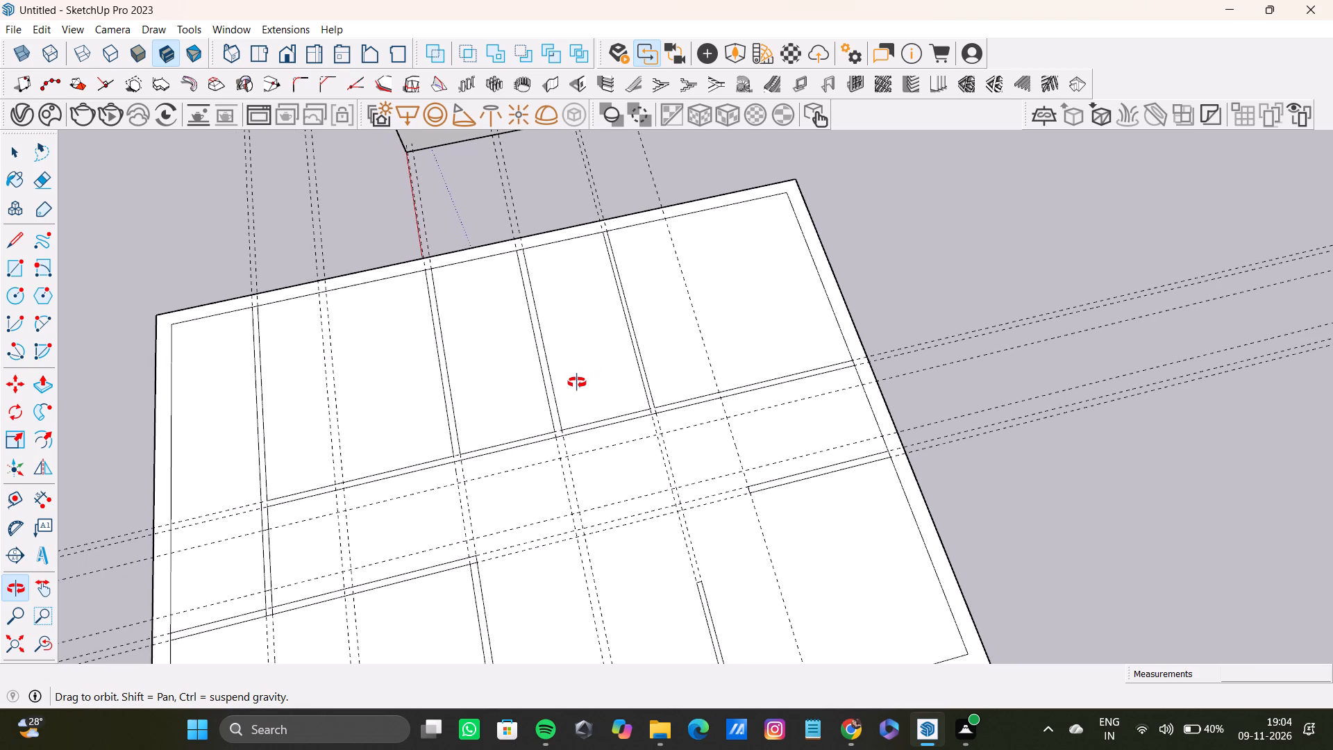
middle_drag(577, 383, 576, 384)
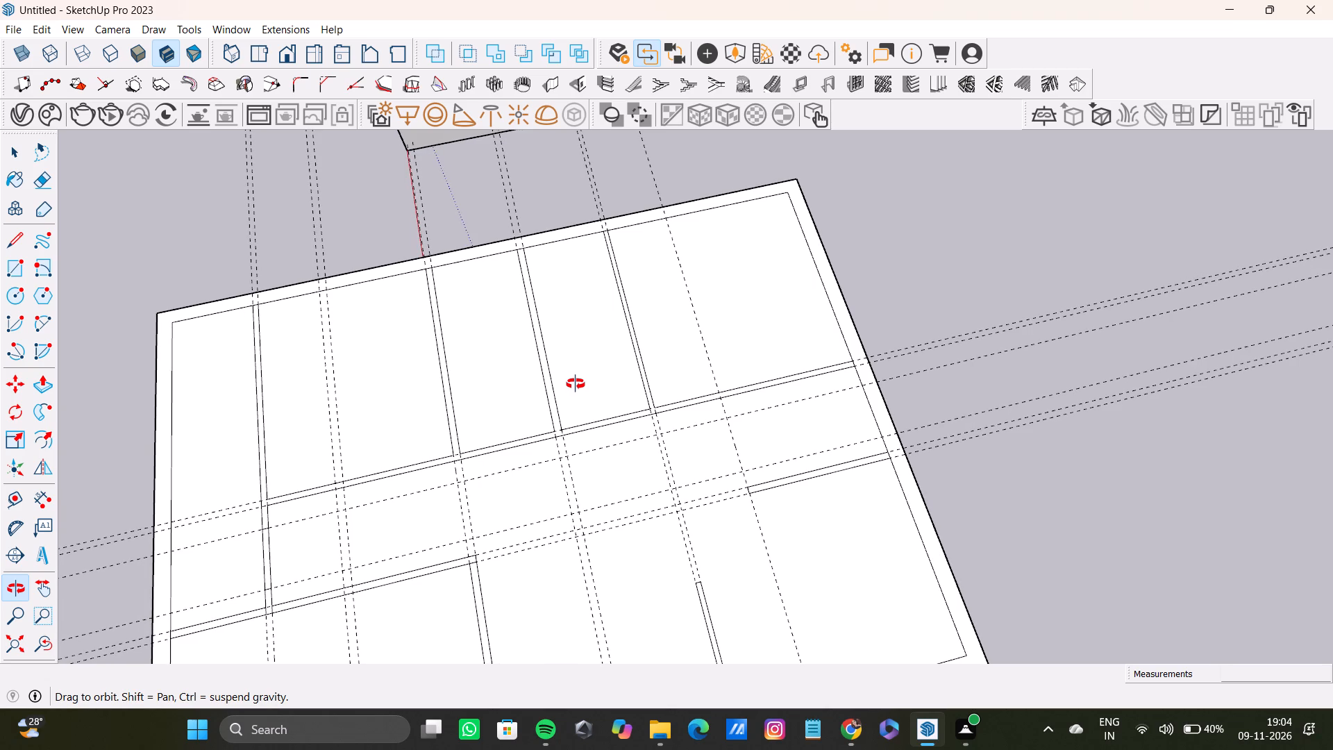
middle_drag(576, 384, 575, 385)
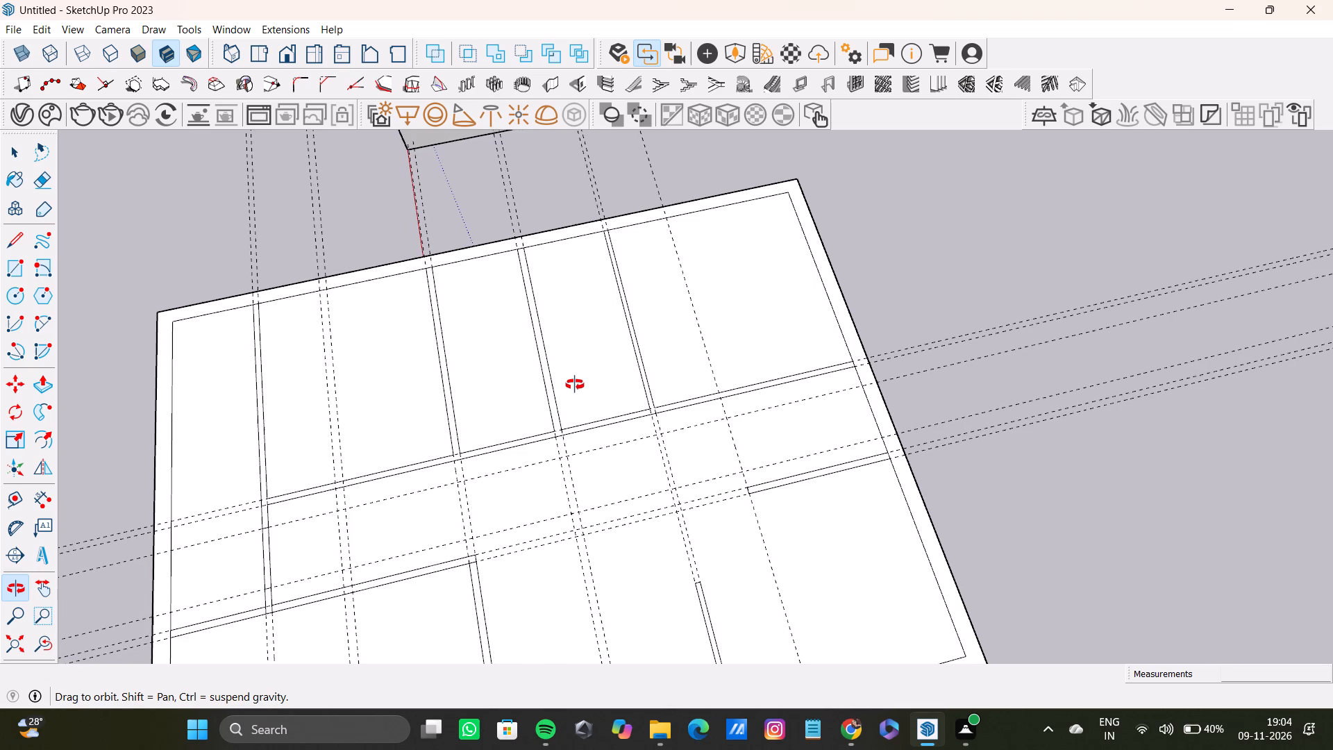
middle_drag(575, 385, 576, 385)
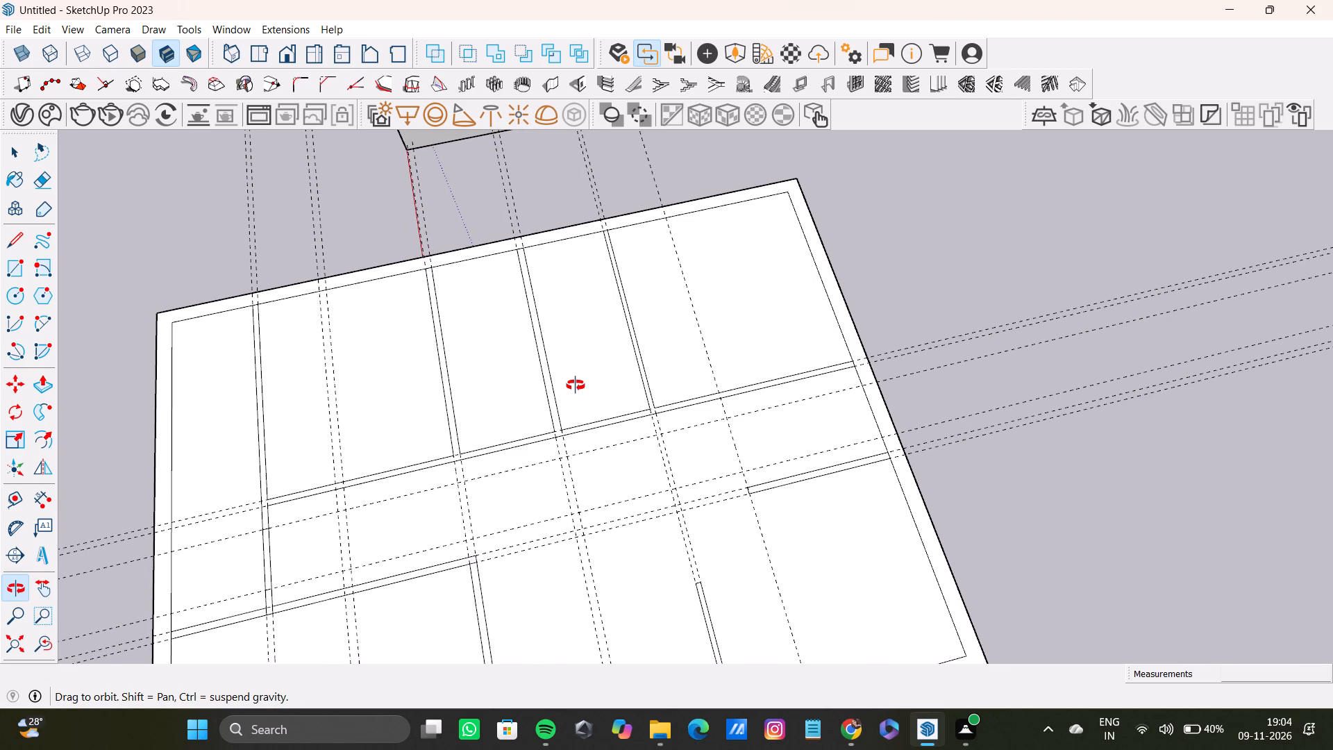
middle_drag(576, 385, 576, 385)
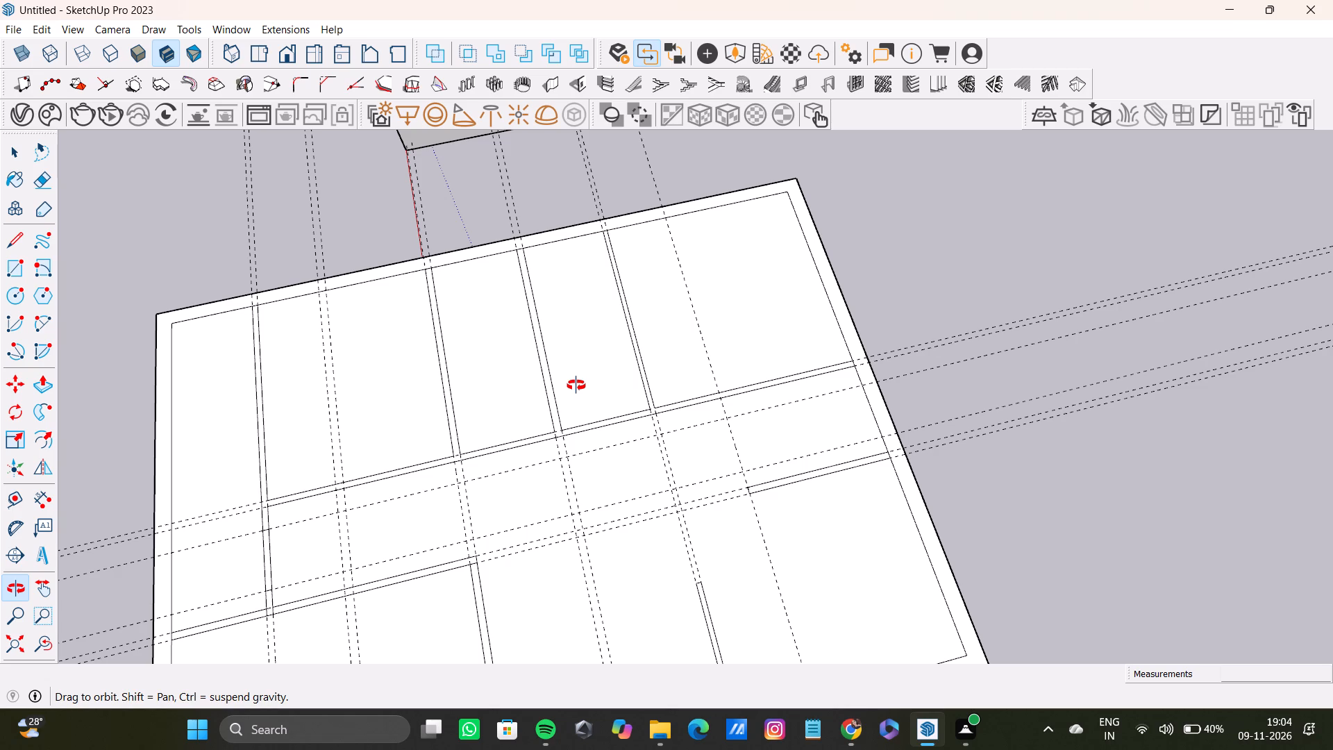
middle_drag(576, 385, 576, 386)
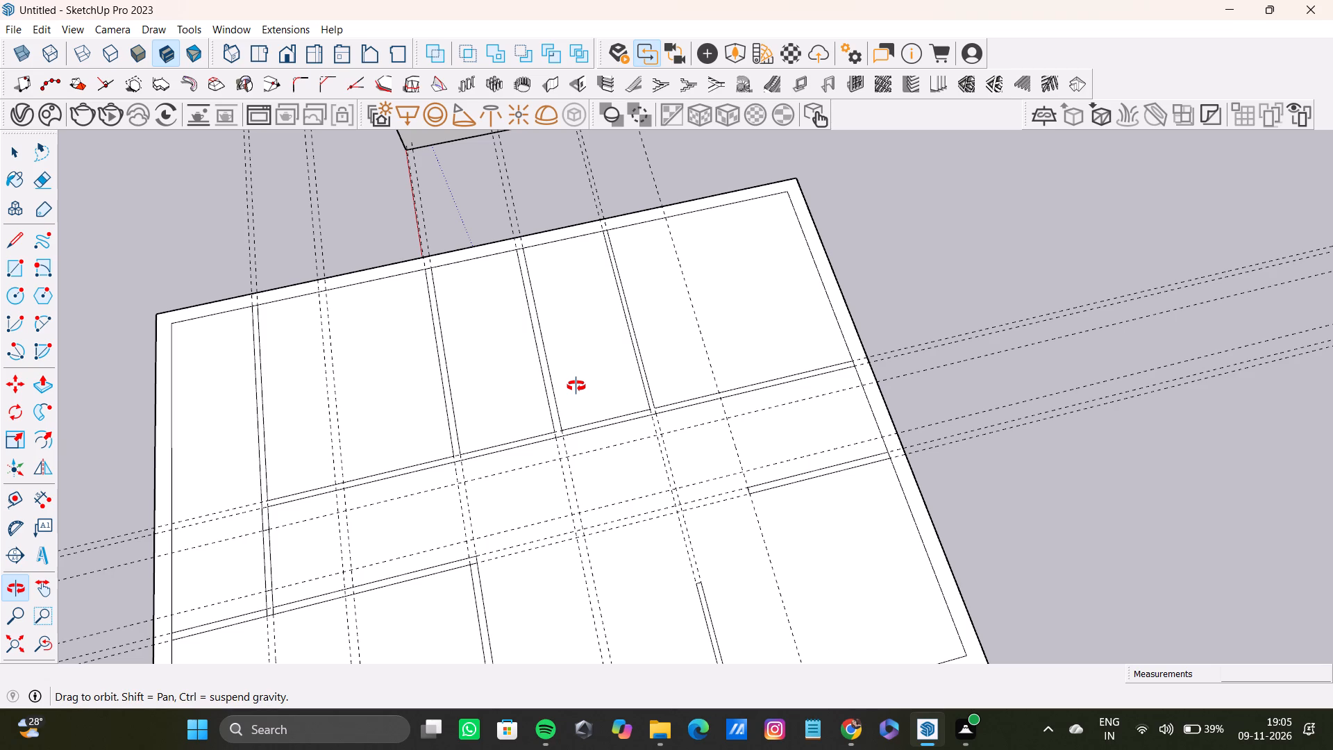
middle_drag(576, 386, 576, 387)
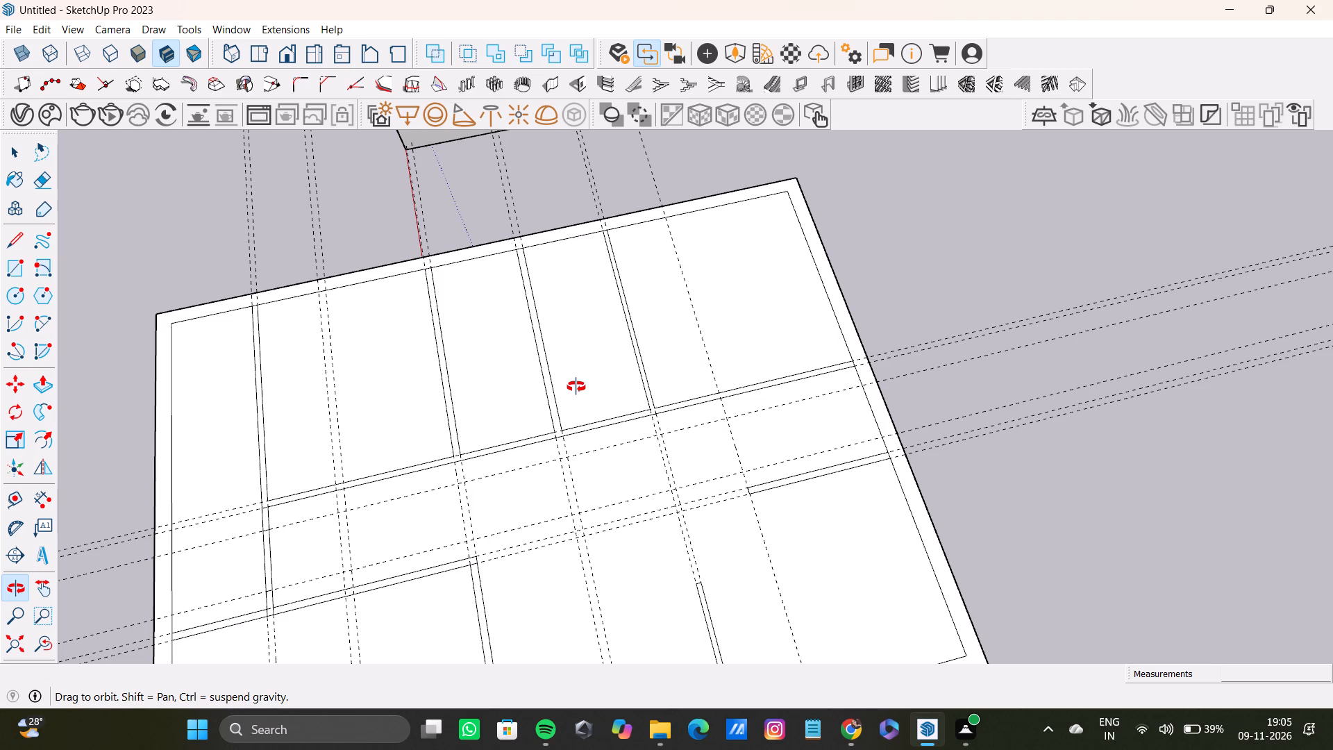
Examine the overall partition layout of the building base together with its guide lines and the neighbouring furnished room.
middle_drag(576, 387, 625, 442)
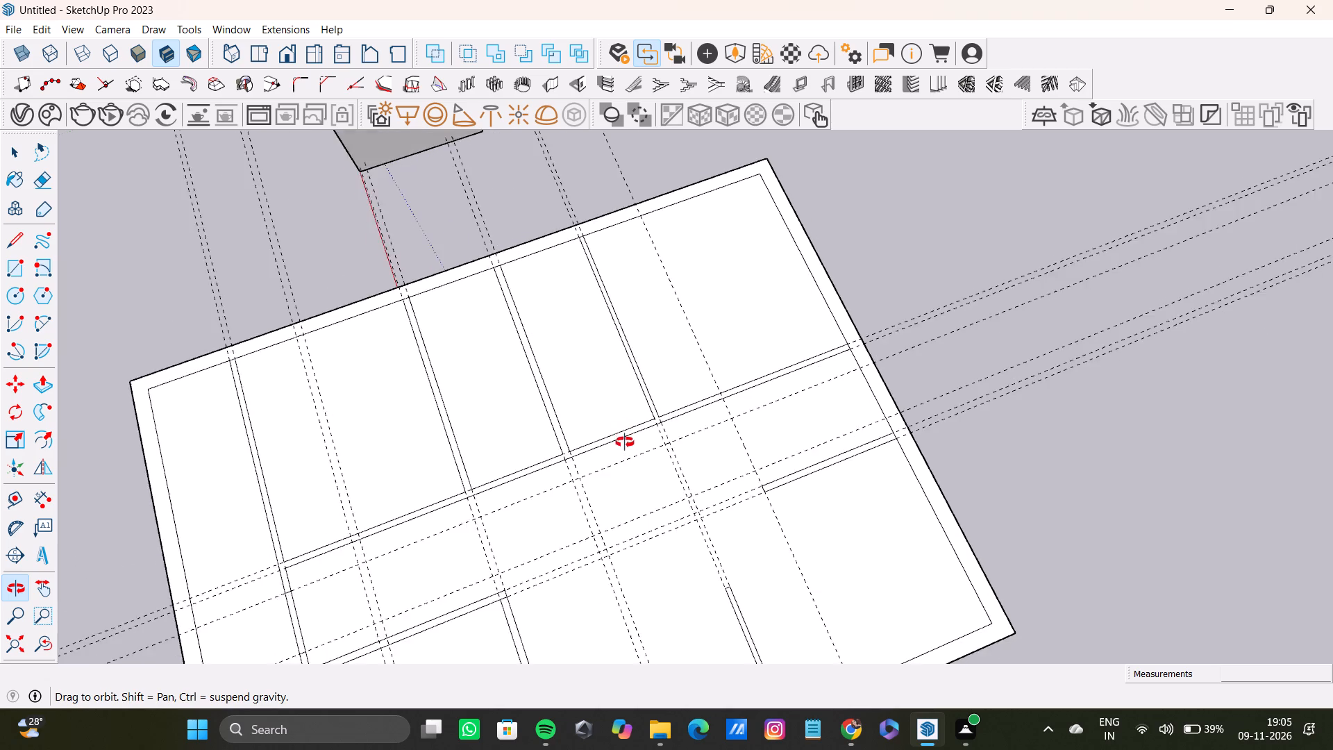
middle_drag(625, 442, 553, 444)
scroll(686, 444, down, 7)
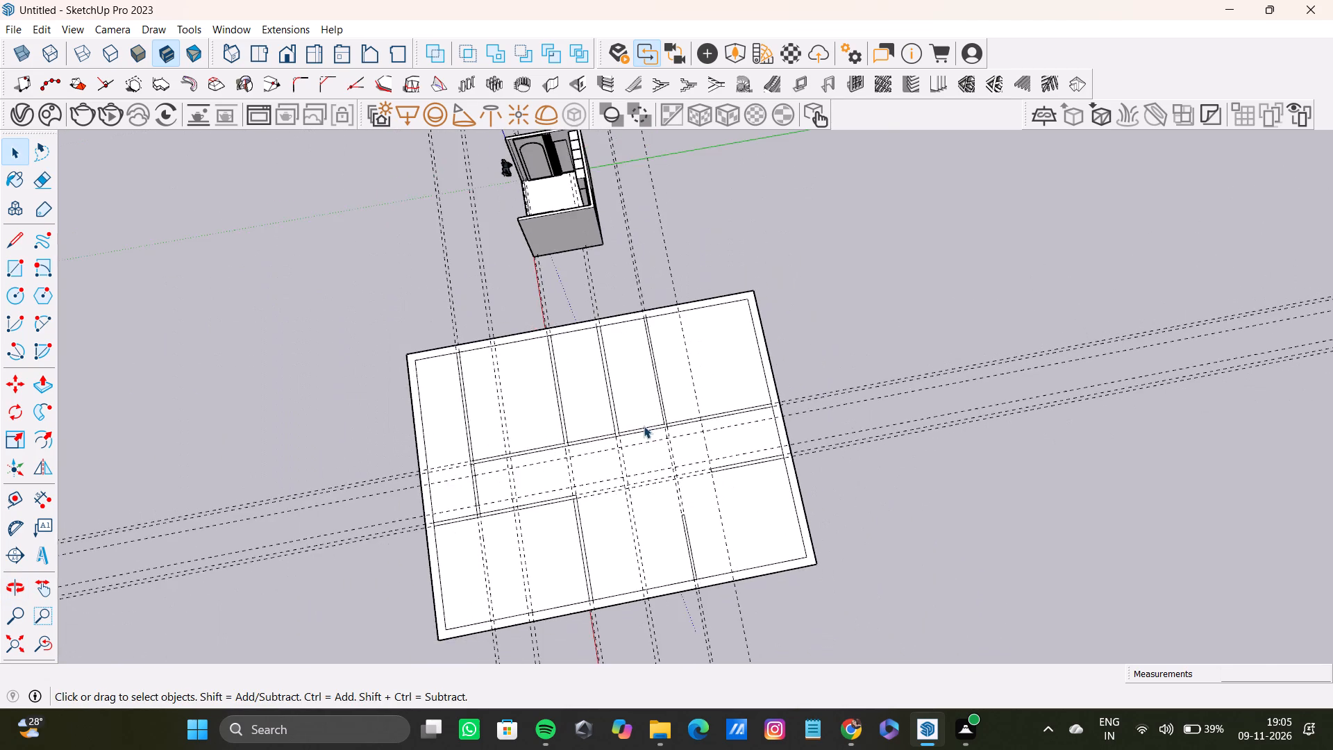
scroll(644, 428, down, 4)
shift+middle_drag(677, 495, 681, 467)
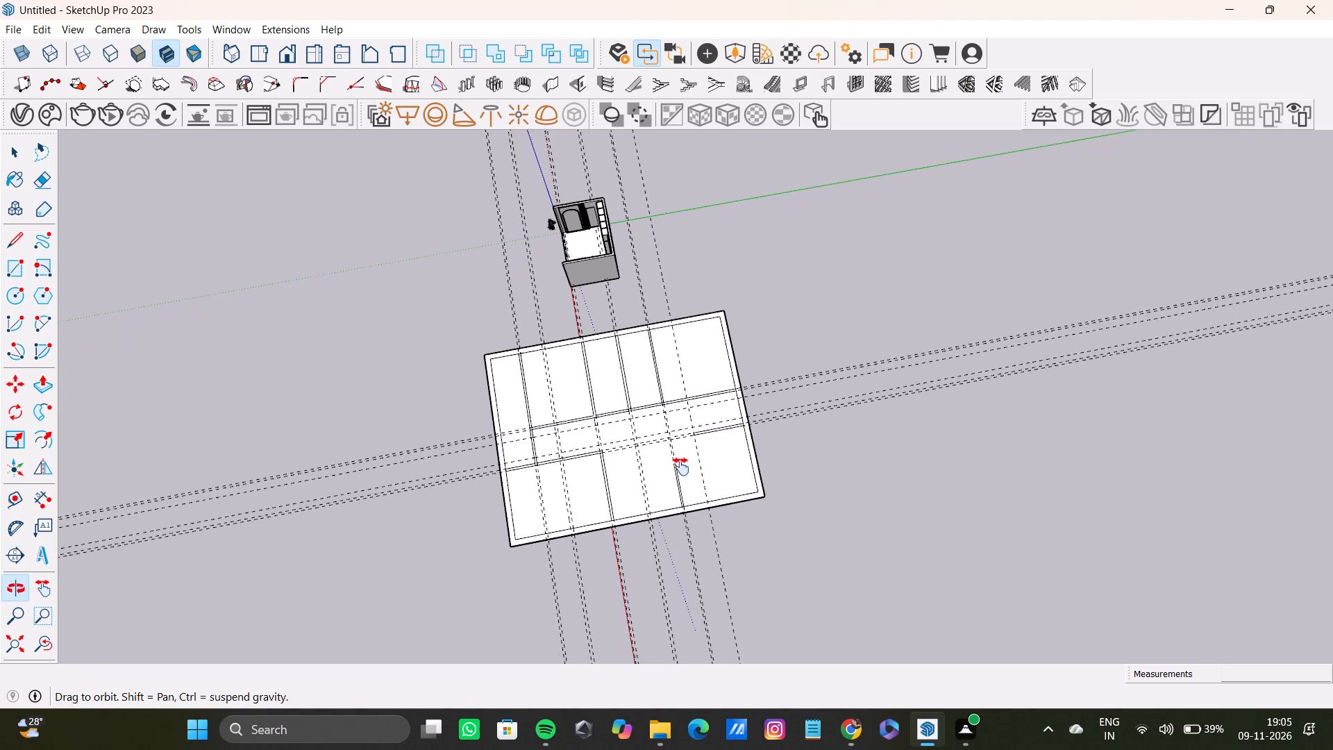
shift+middle_drag(681, 467, 671, 483)
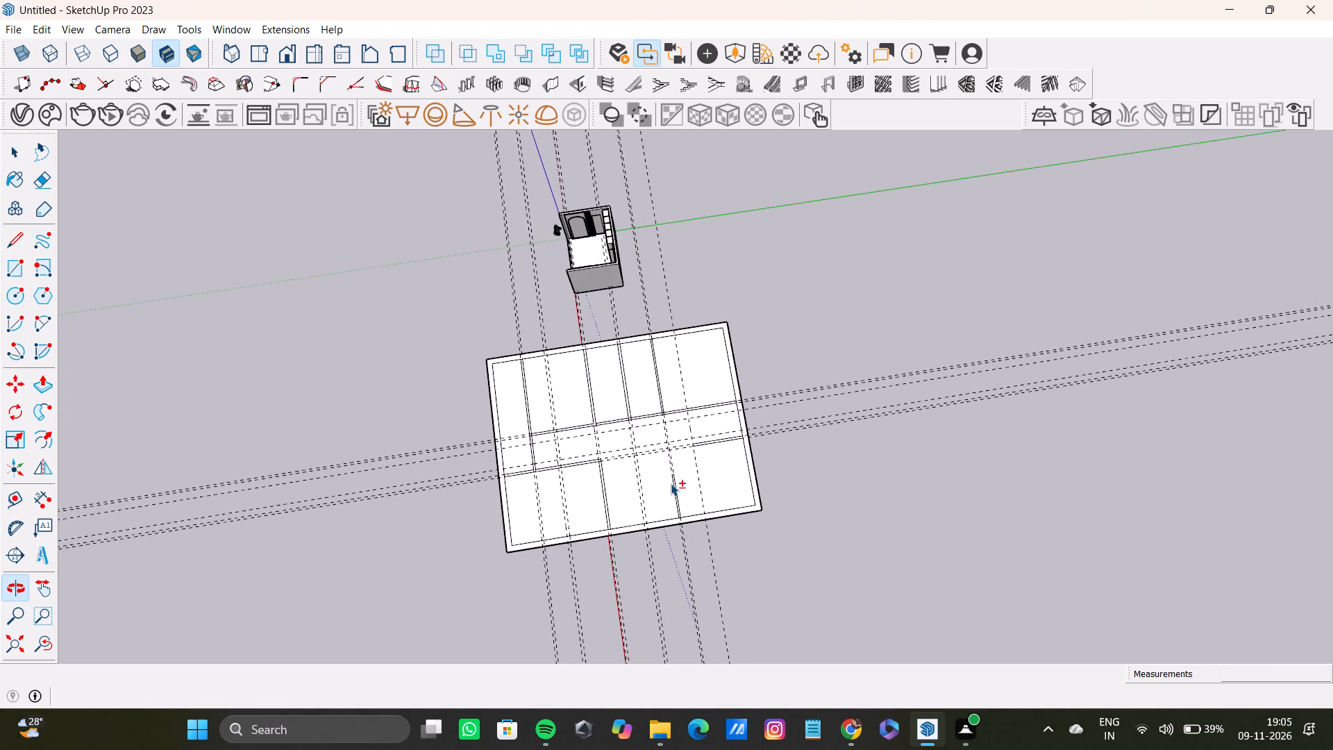
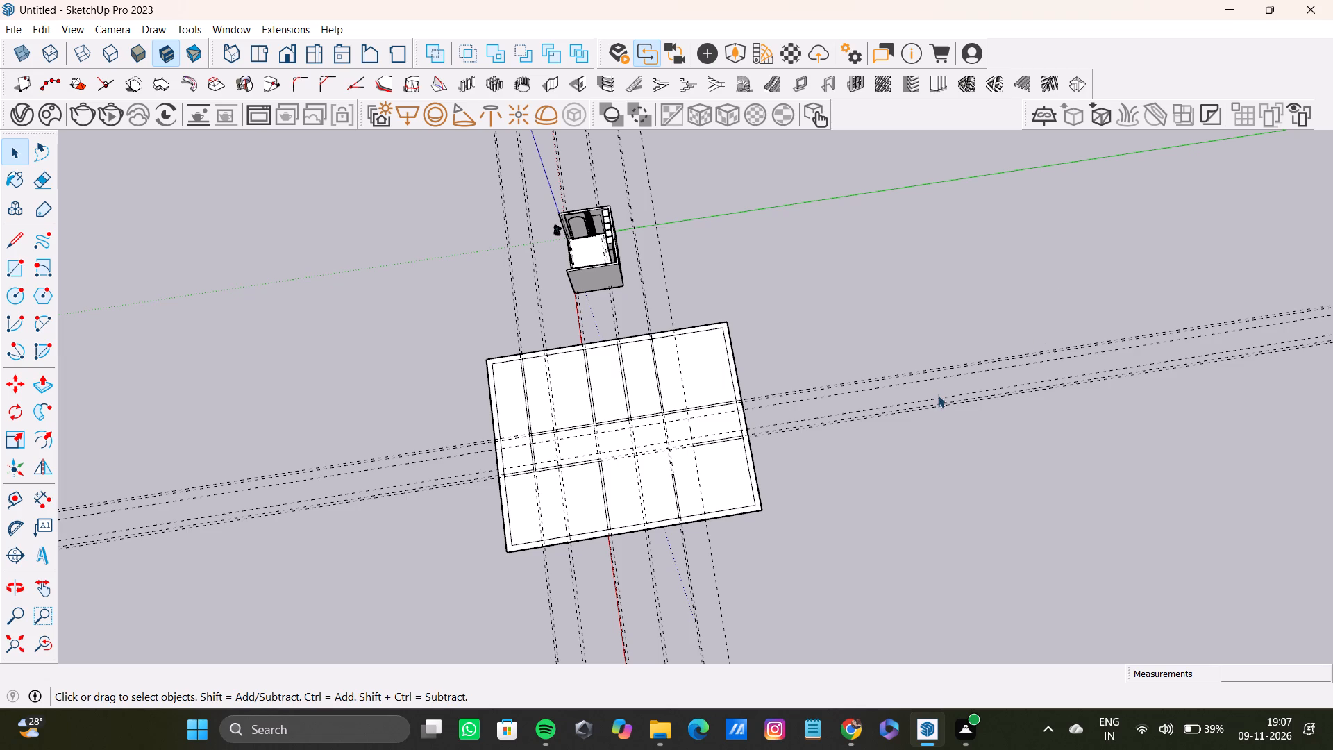
Examine the partition layout on the building base and the junctions along the corridor partitions.
scroll(627, 504, up, 8)
shift+middle_drag(612, 440, 801, 468)
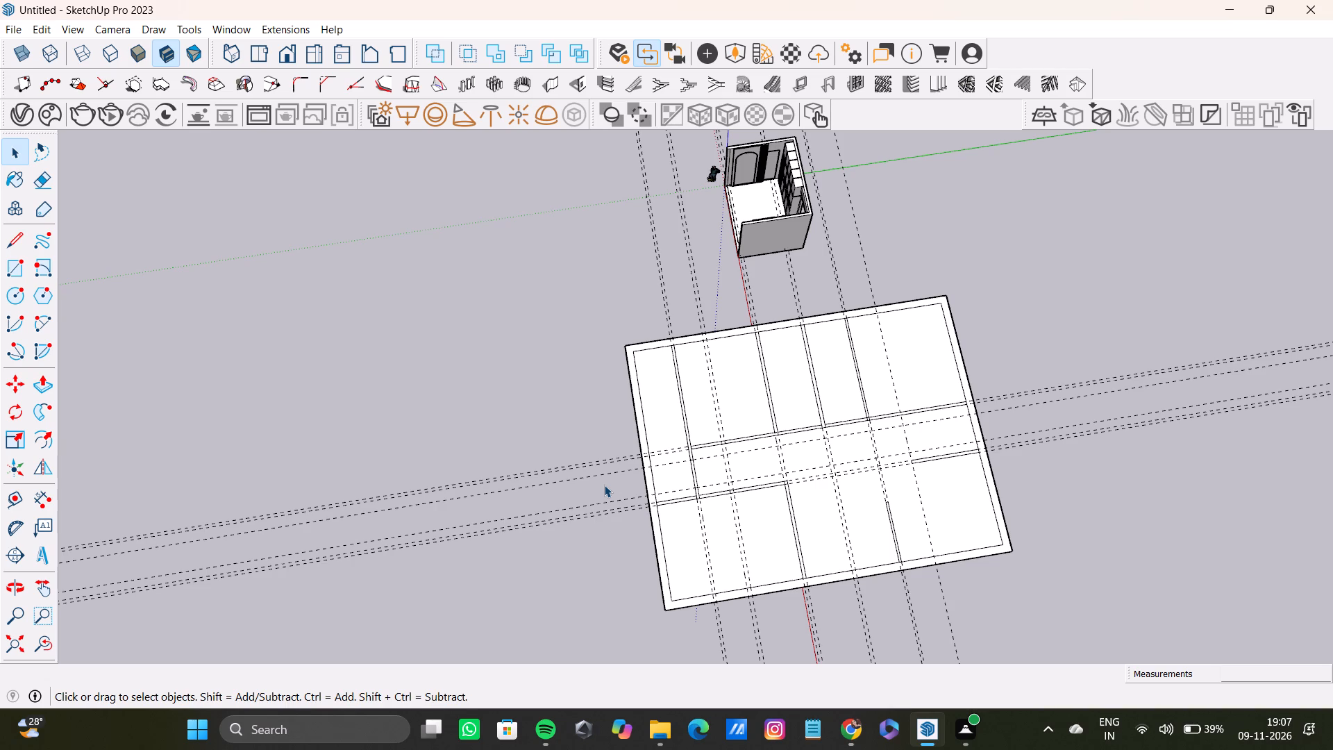
scroll(607, 488, down, 3)
shift+middle_drag(610, 494, 608, 538)
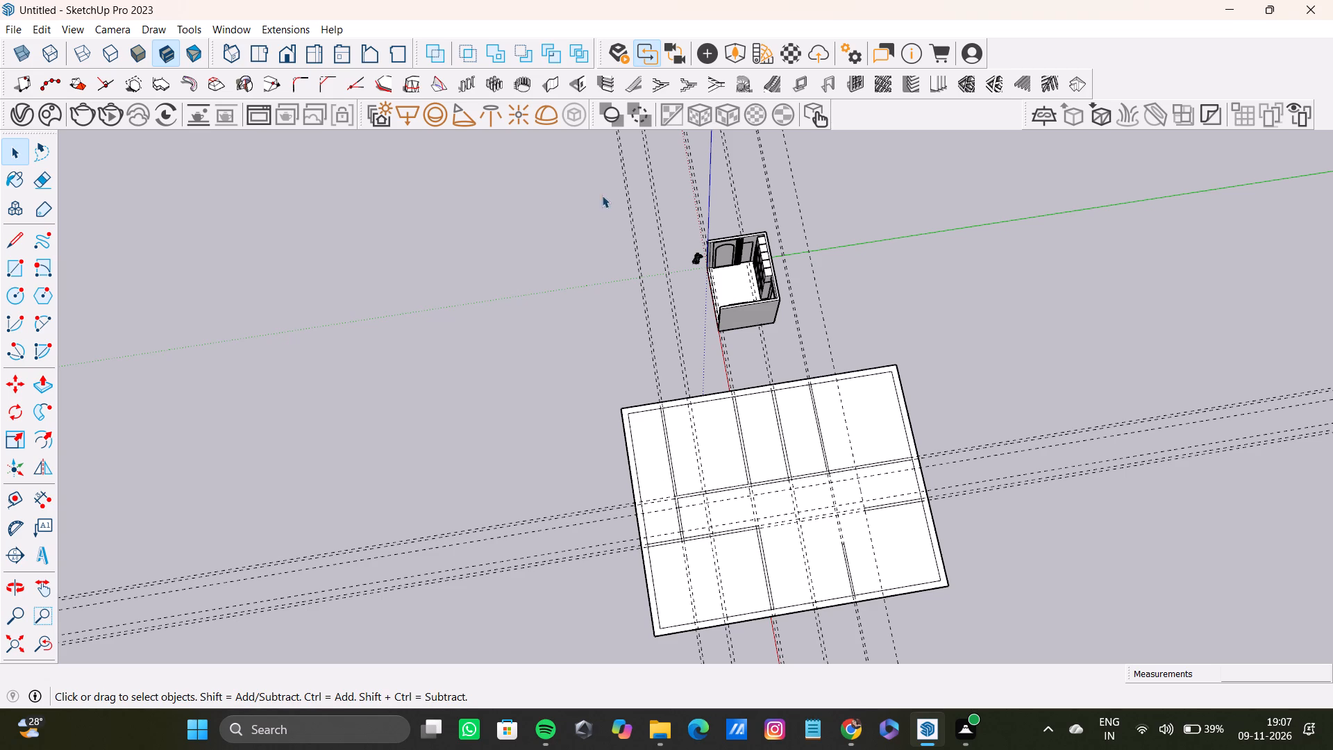
scroll(657, 535, up, 20)
scroll(657, 535, up, 2)
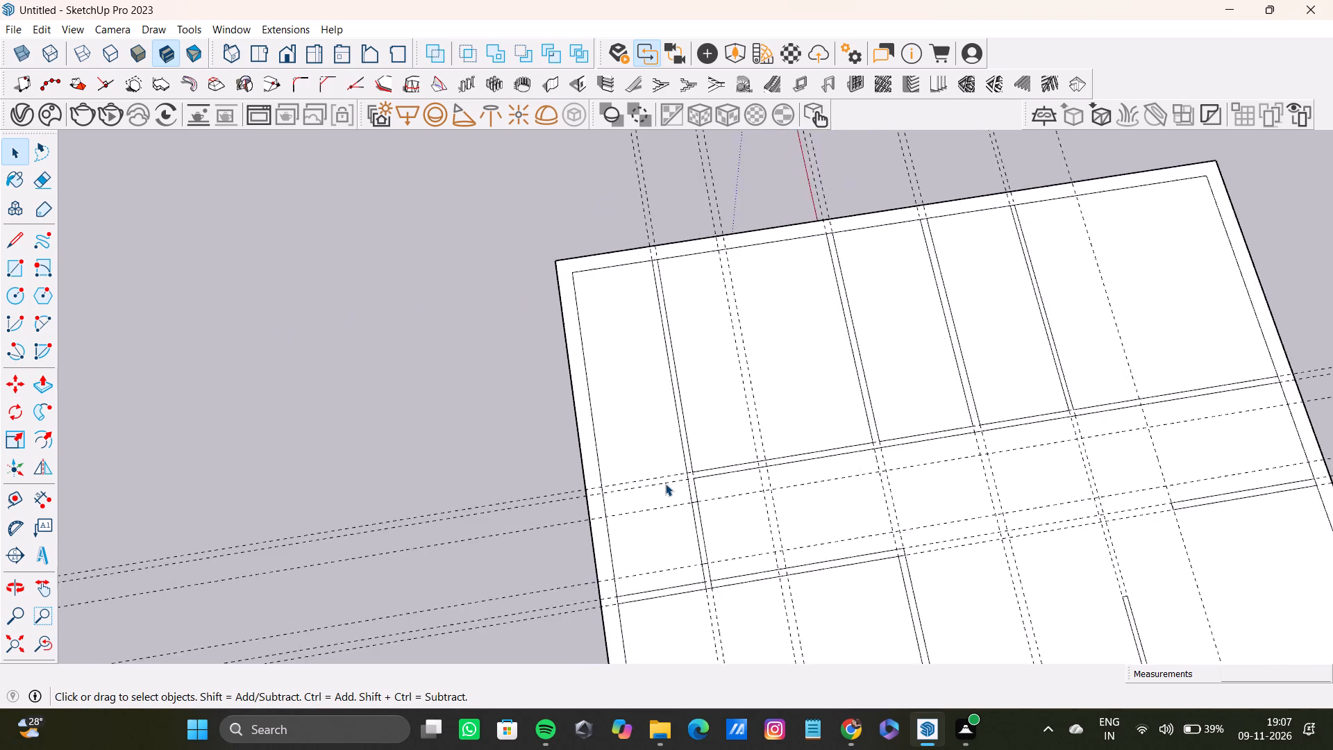
scroll(665, 483, up, 3)
middle_drag(740, 516, 622, 474)
scroll(679, 558, up, 4)
scroll(671, 524, down, 5)
middle_drag(662, 516, 905, 593)
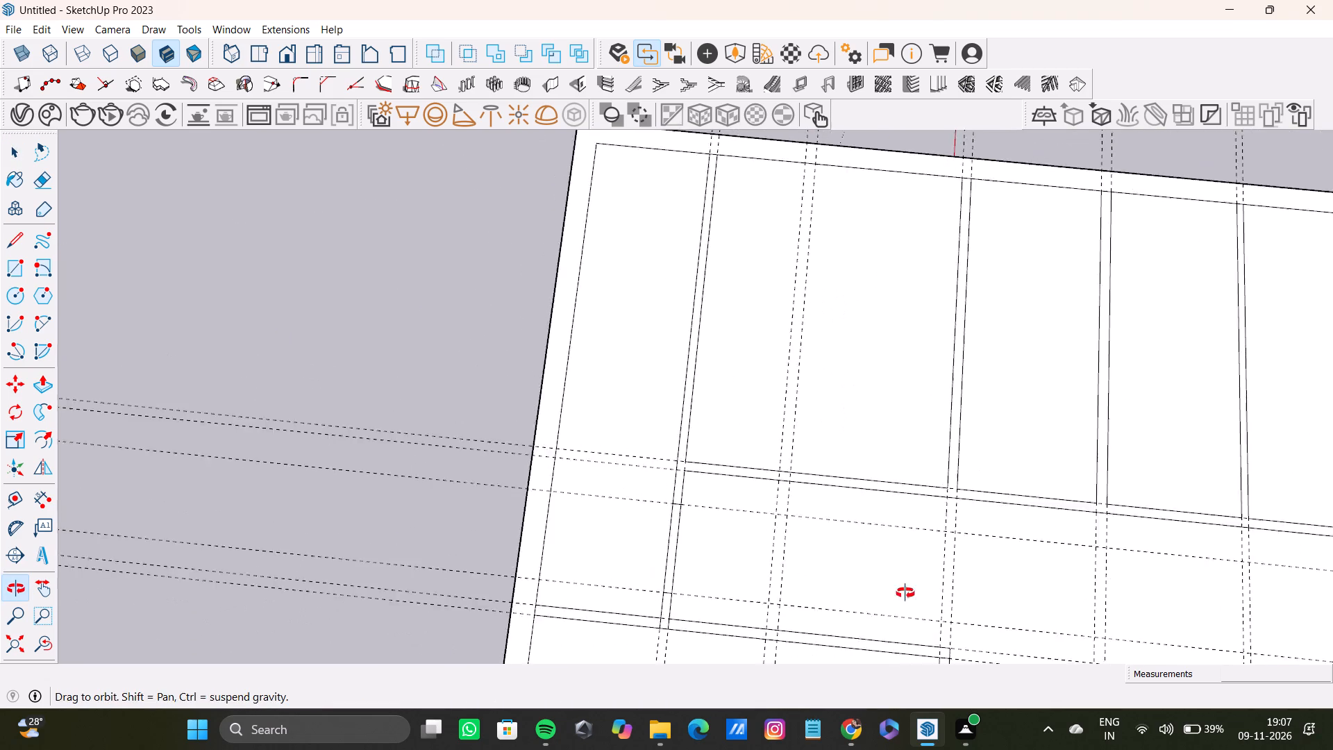
middle_drag(905, 593, 1096, 542)
scroll(956, 483, up, 15)
scroll(626, 358, down, 8)
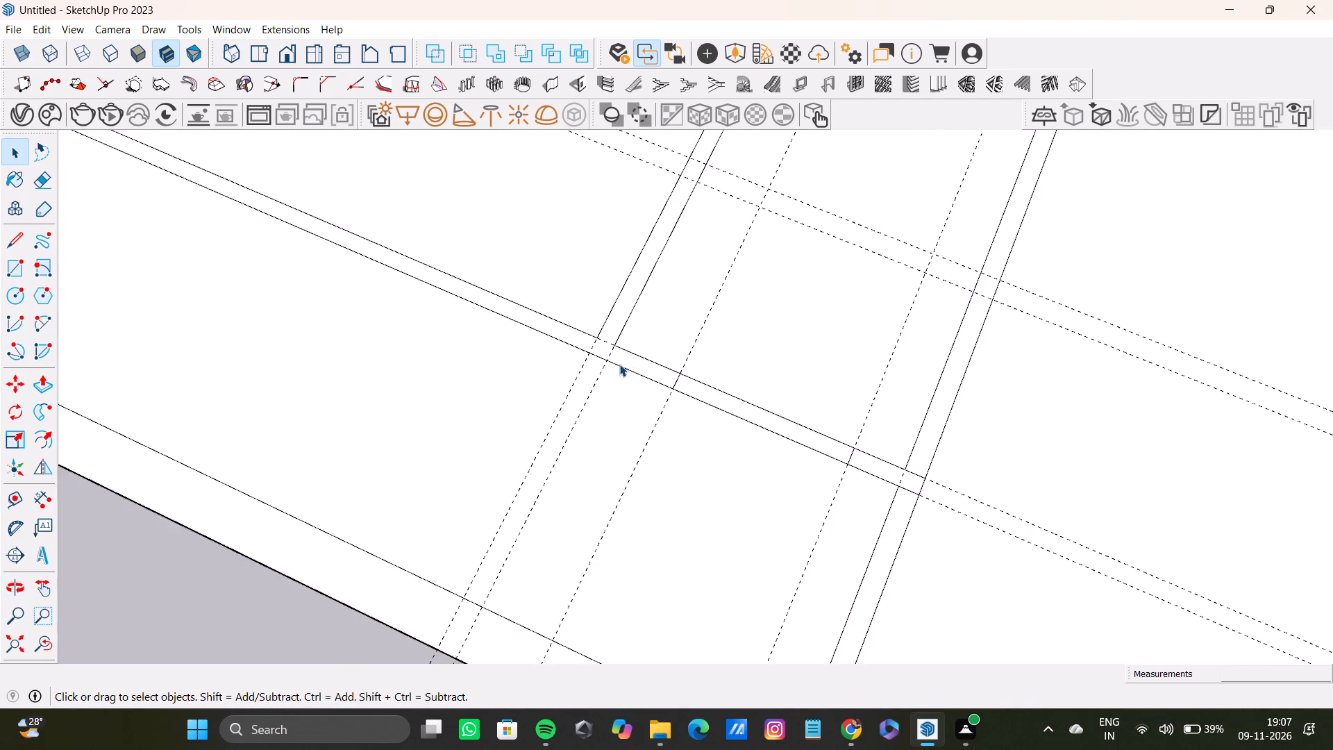
Delete the two short overlapping edges where the first cross partition, after crossing the corridor, runs into the far corridor partition.
middle_drag(619, 364, 780, 309)
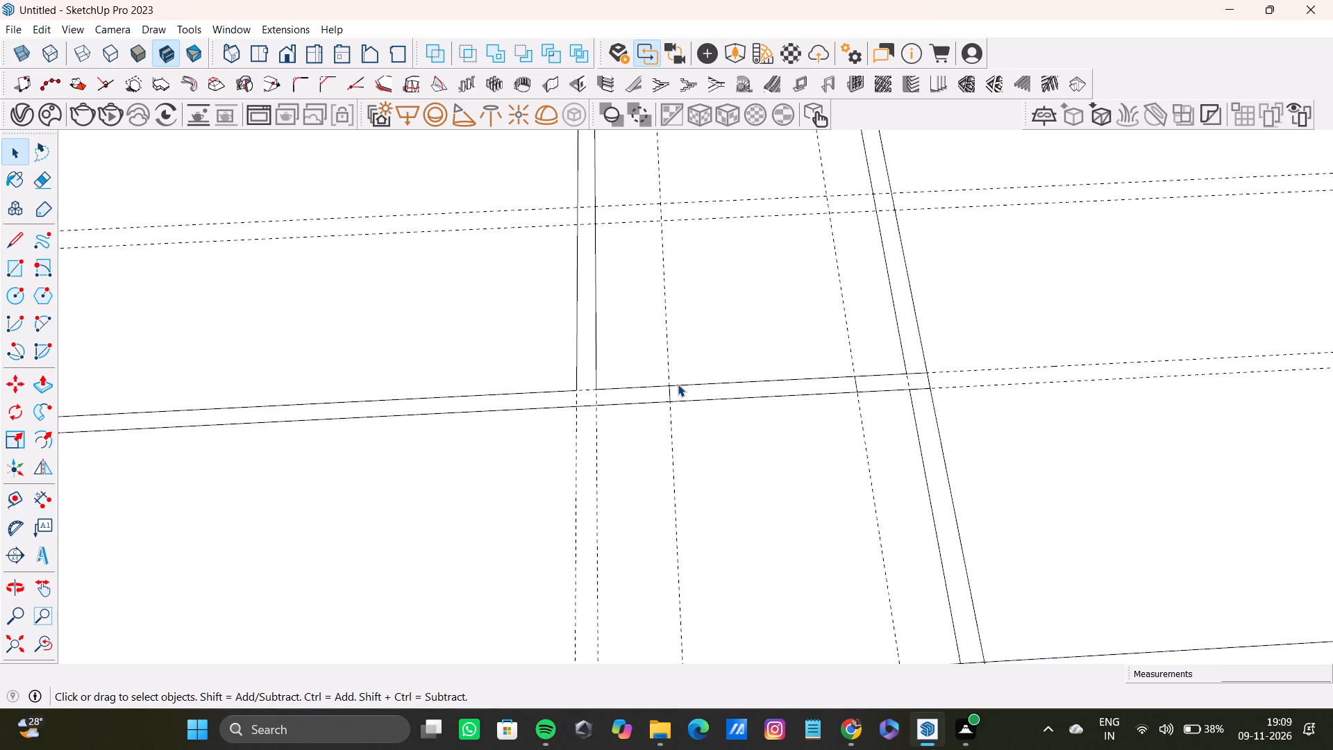
scroll(879, 276, down, 10)
scroll(802, 376, down, 20)
middle_drag(795, 388, 712, 447)
scroll(748, 424, up, 7)
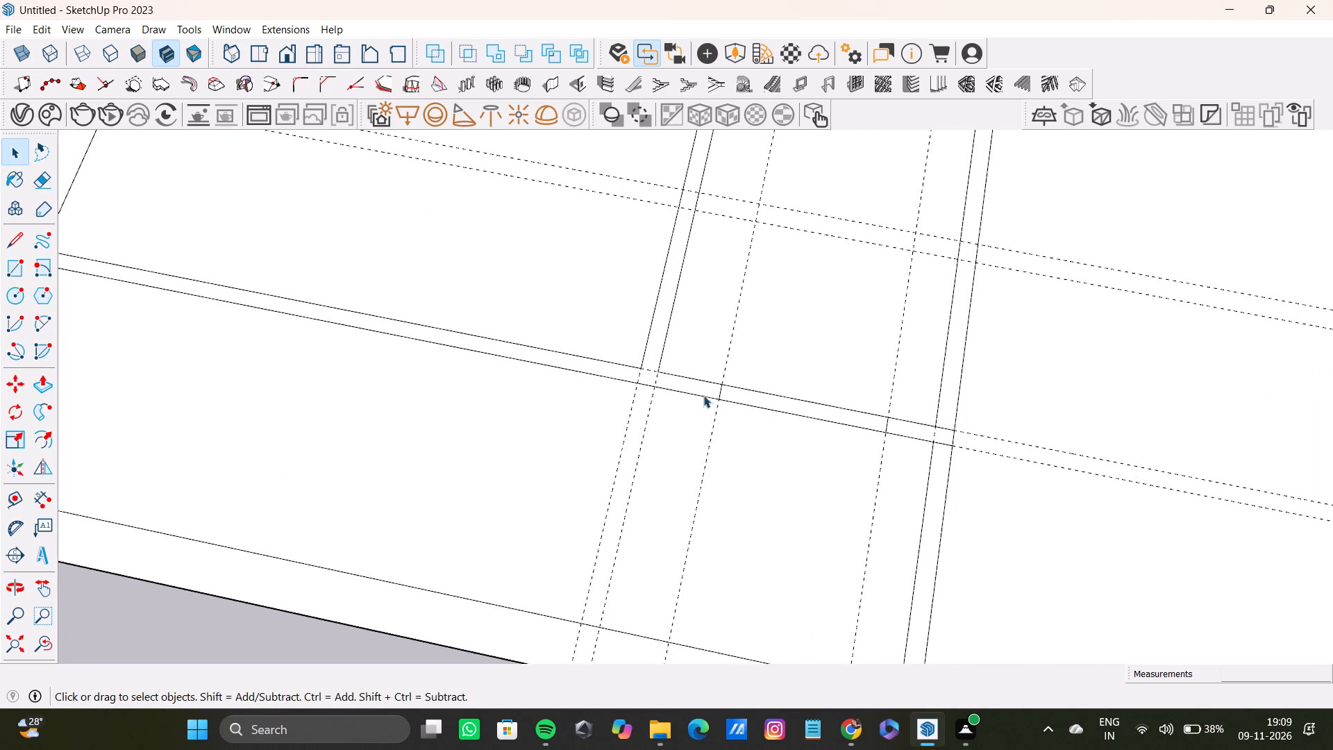
scroll(703, 395, up, 15)
scroll(740, 387, down, 13)
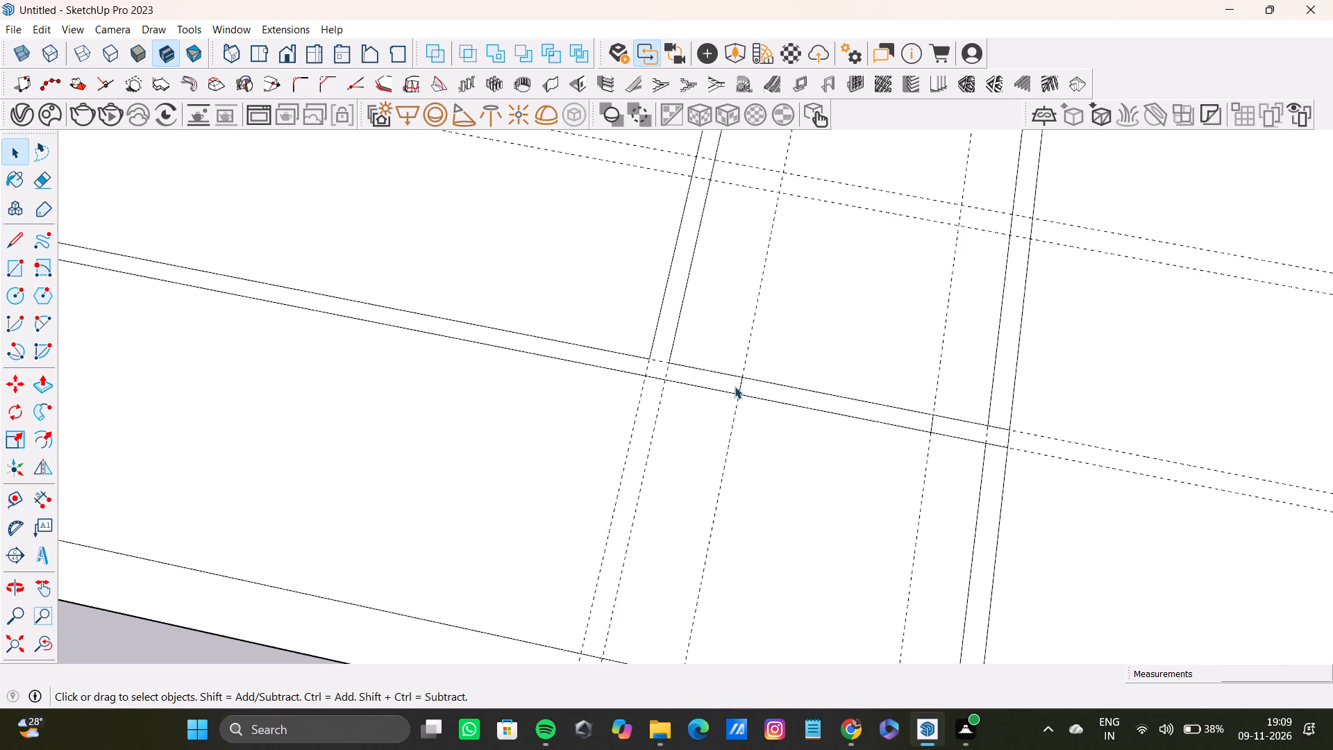
scroll(735, 386, down, 4)
middle_drag(800, 406, 858, 374)
scroll(907, 392, up, 12)
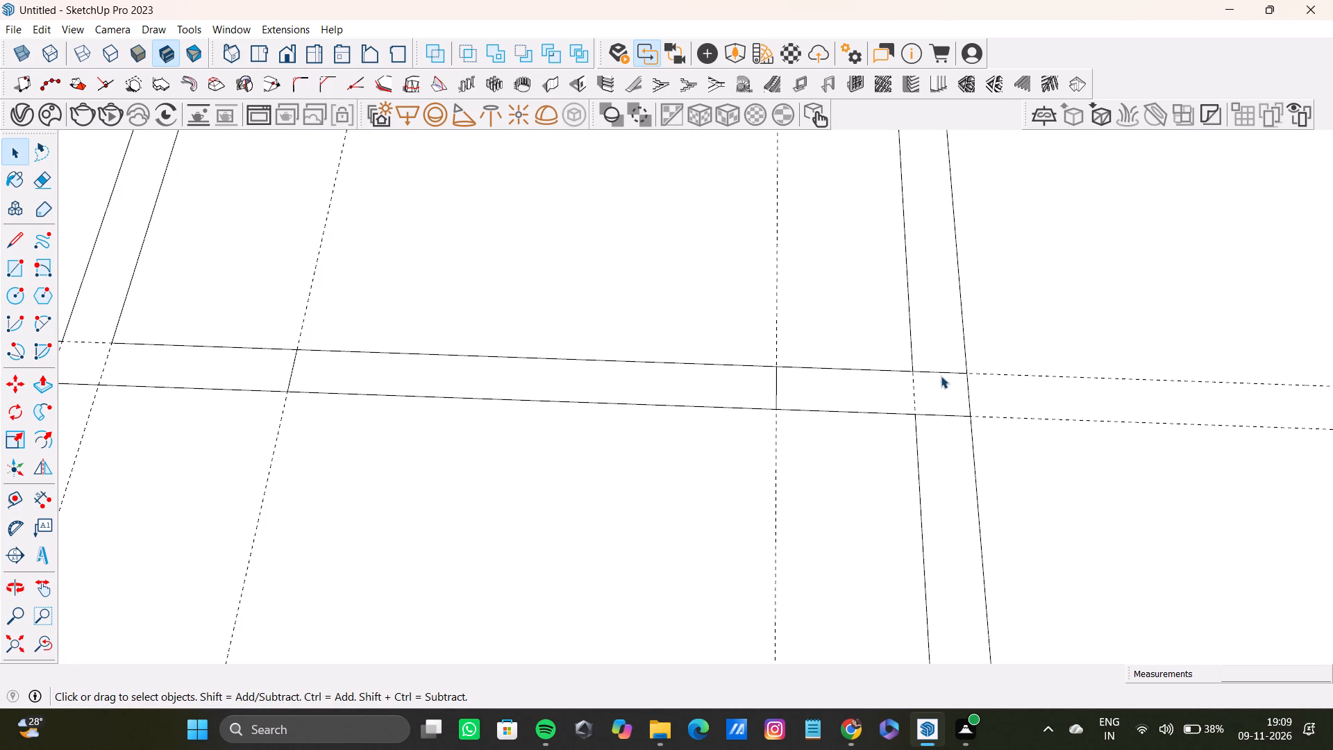
click(941, 370)
key(Delete)
click(946, 414)
key(Delete)
Delete the short inner-outline edge of the outer wall across the end of the first cross partition.
scroll(797, 232, down, 18)
middle_drag(721, 422, 646, 414)
scroll(716, 349, down, 5)
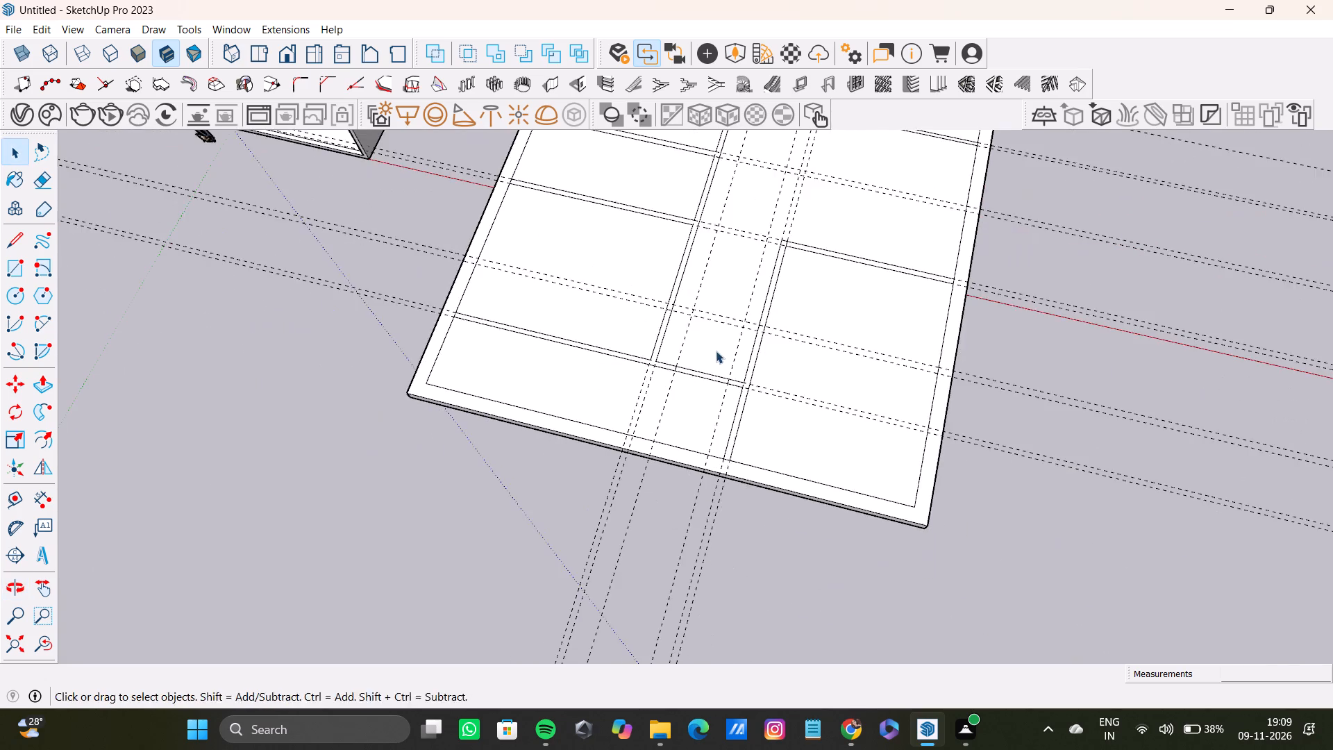
middle_drag(716, 351, 628, 313)
scroll(745, 196, up, 8)
scroll(537, 178, down, 8)
middle_drag(537, 254, 531, 303)
scroll(359, 271, up, 3)
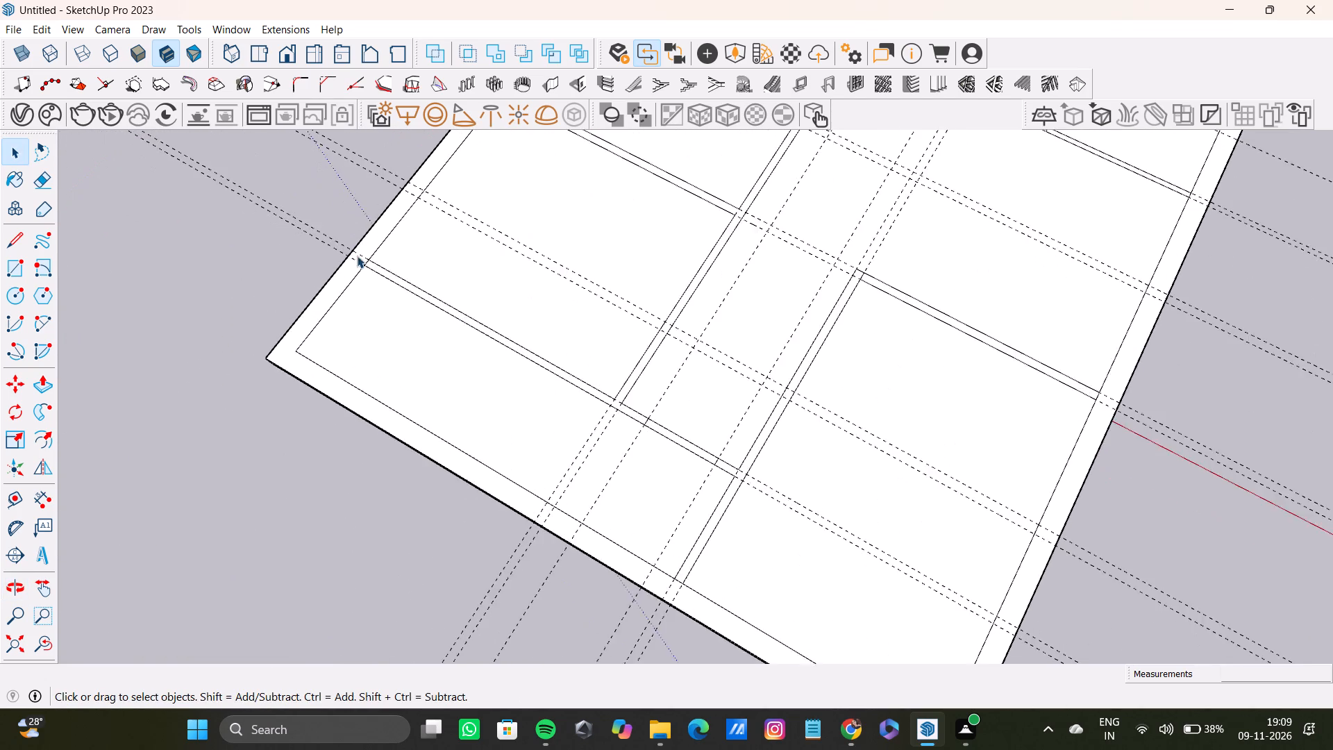
scroll(357, 256, up, 17)
click(367, 277)
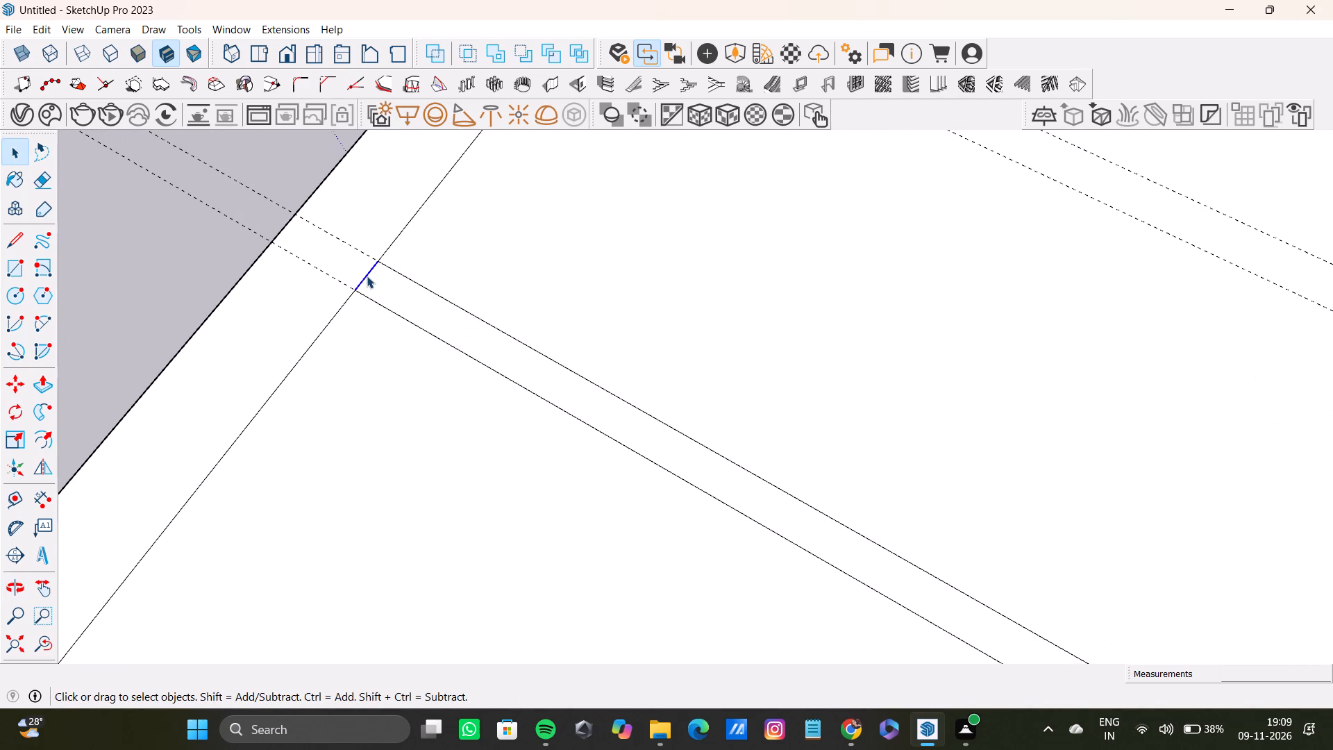
key(Delete)
Delete the short inner-outline edge of the outer wall across the end of the second cross partition.
scroll(434, 278, down, 4)
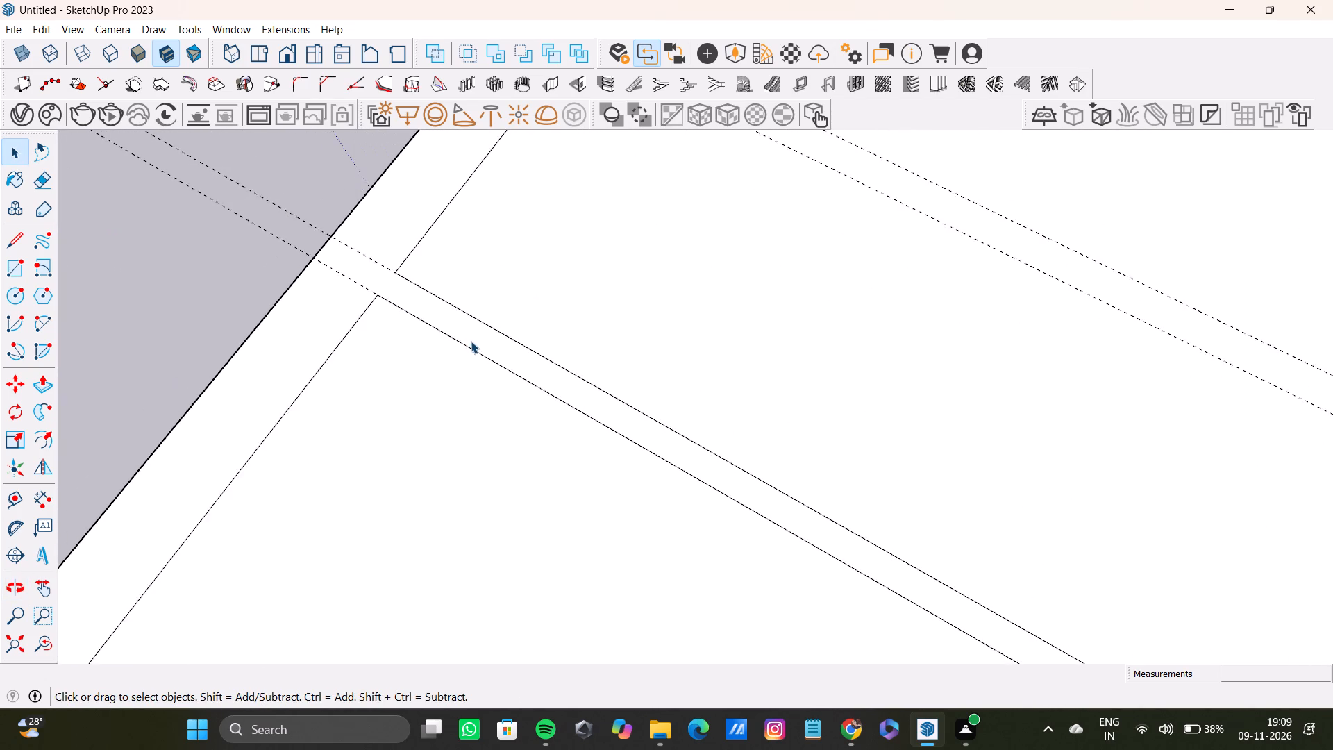
scroll(471, 341, down, 14)
middle_drag(473, 335, 619, 306)
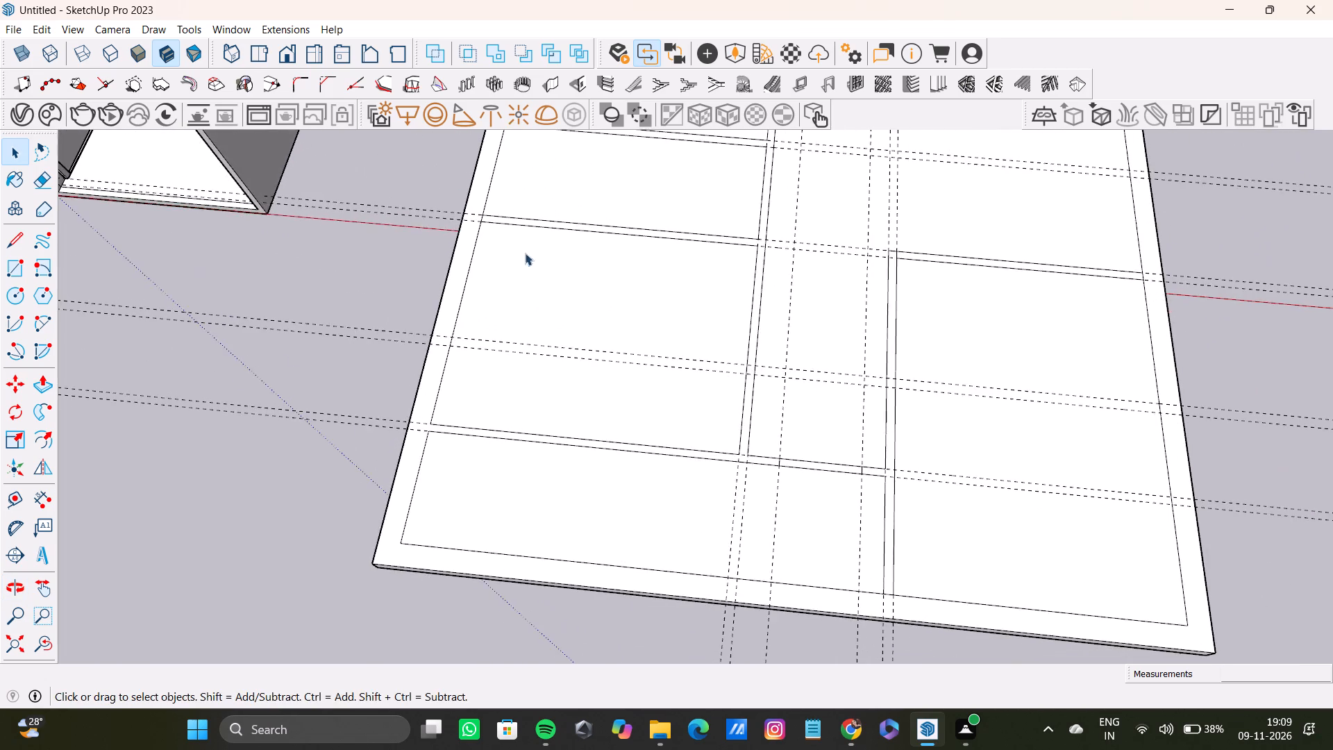
scroll(489, 250, up, 20)
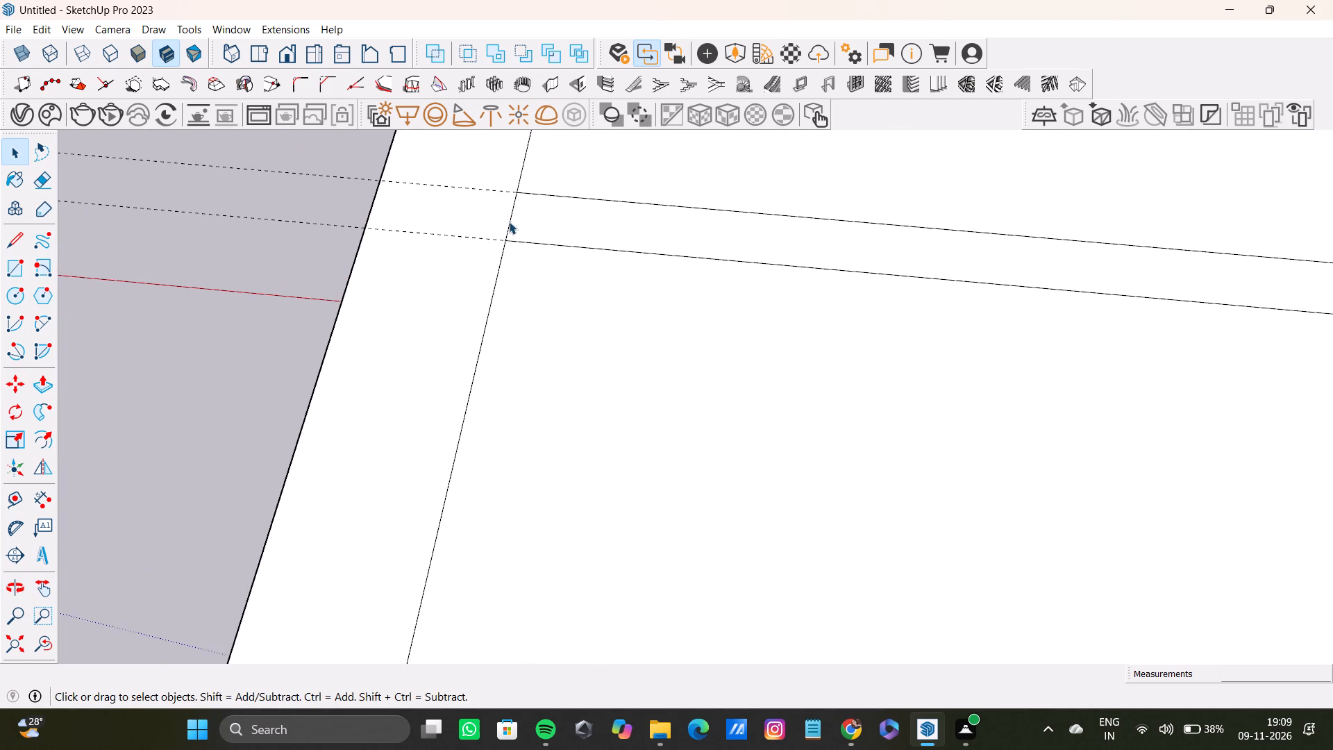
click(508, 222)
key(Delete)
Delete the short inner-outline edge of the outer wall across the end of the third cross partition.
scroll(589, 261, down, 17)
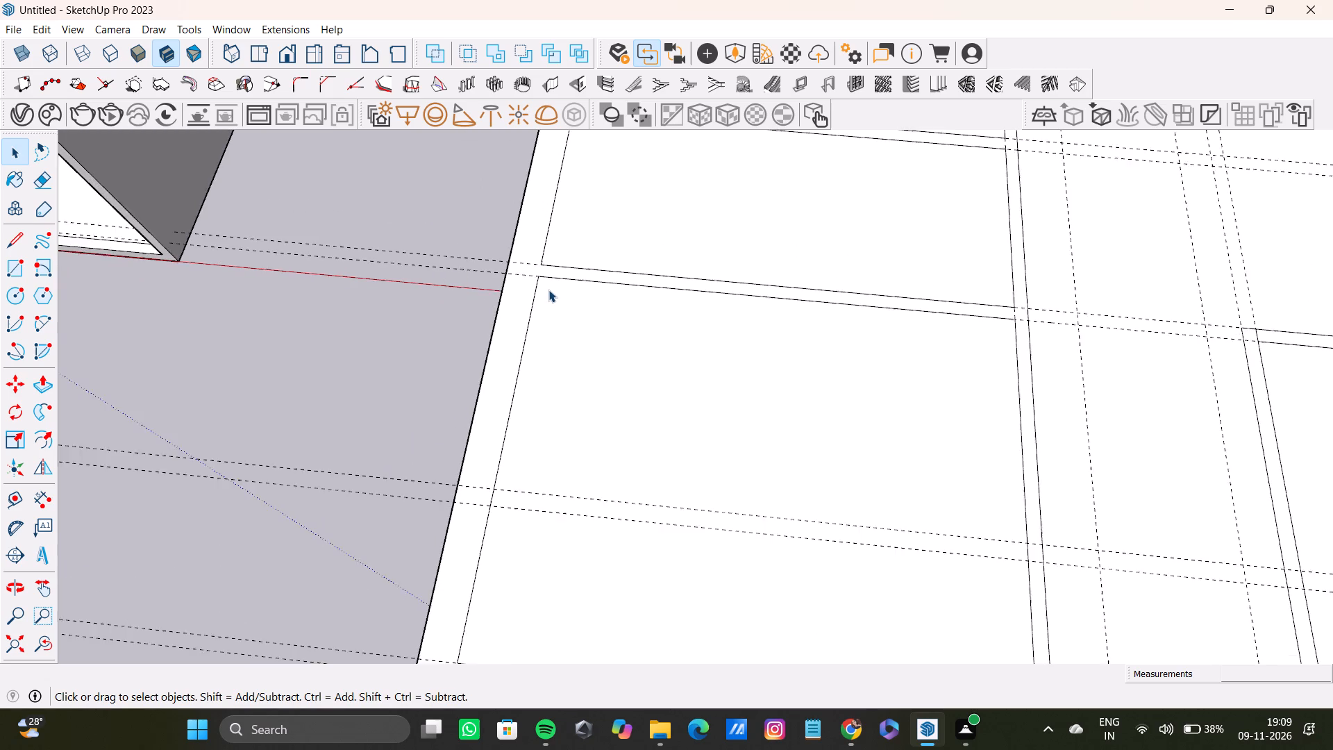
scroll(548, 290, down, 5)
middle_drag(548, 288, 535, 317)
scroll(540, 509, up, 2)
scroll(539, 494, down, 4)
middle_drag(539, 490, 539, 483)
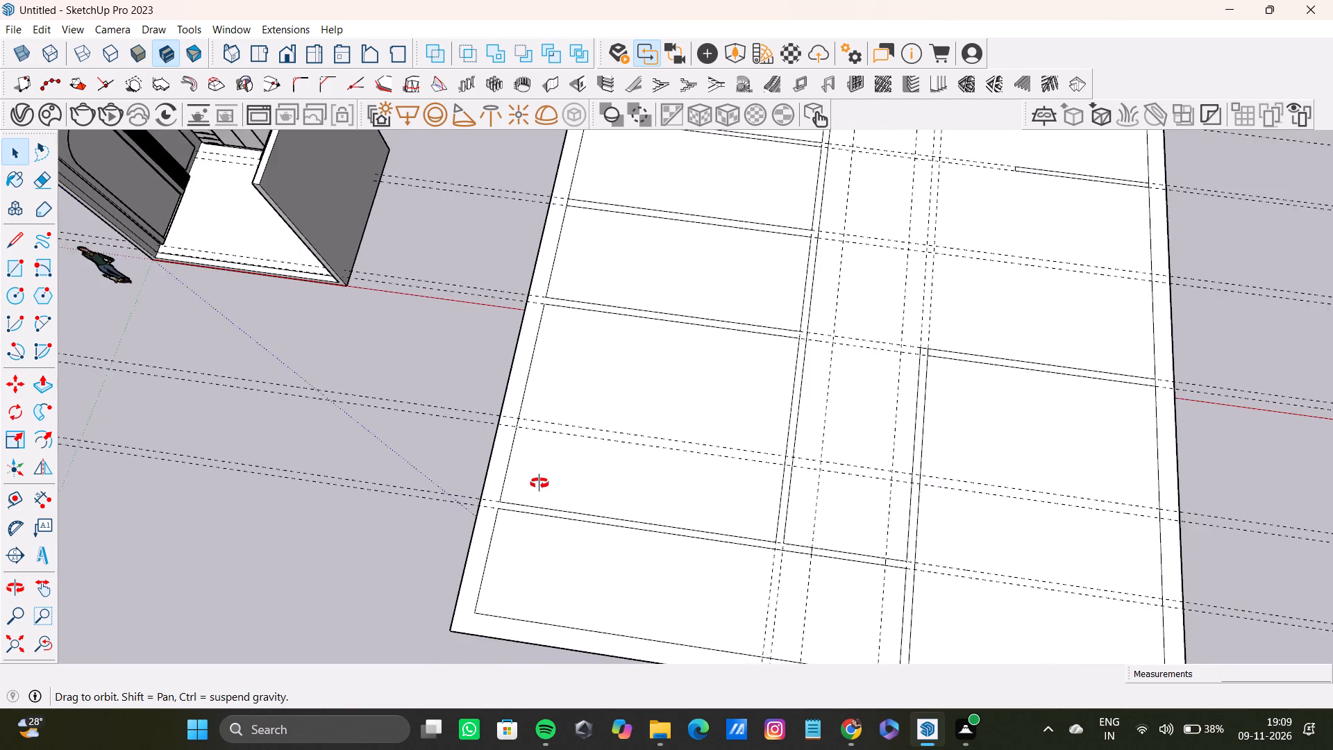
middle_drag(539, 483, 533, 447)
scroll(503, 480, up, 11)
scroll(492, 499, down, 11)
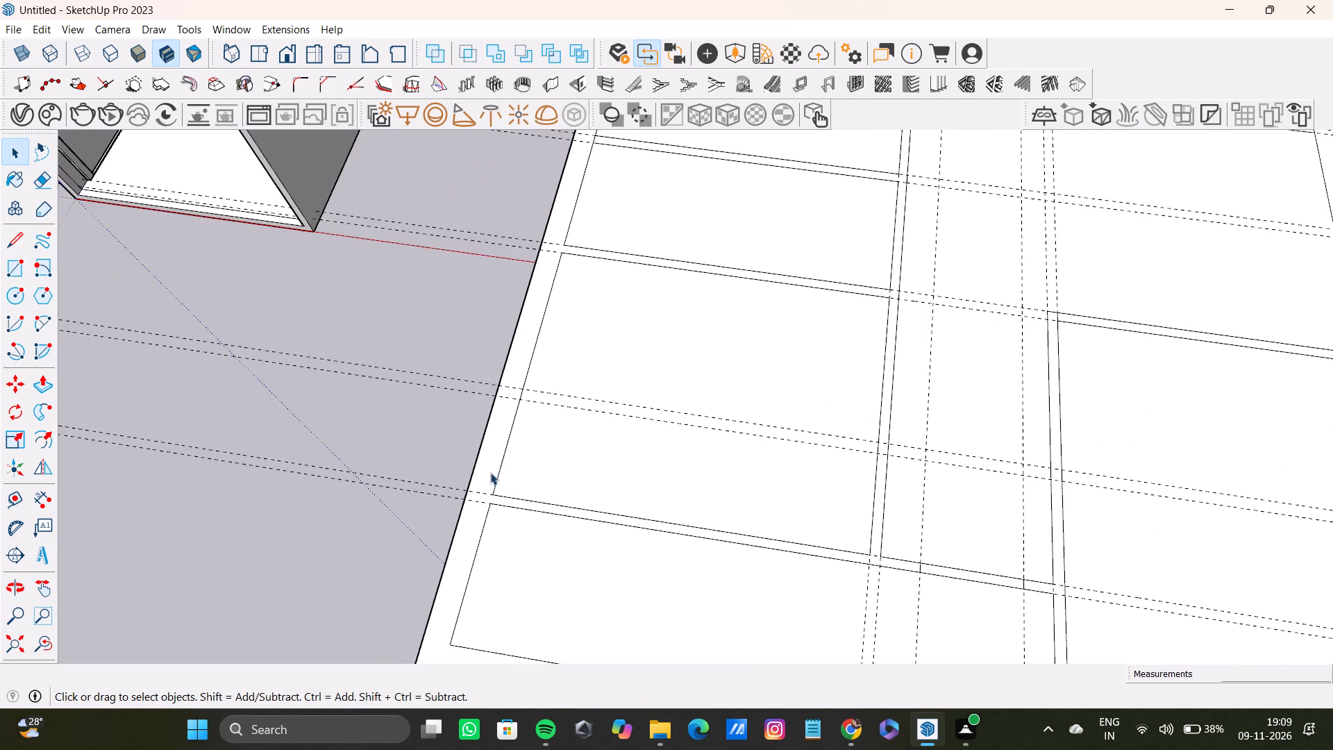
scroll(490, 472, down, 3)
middle_drag(536, 399, 503, 381)
scroll(584, 273, up, 16)
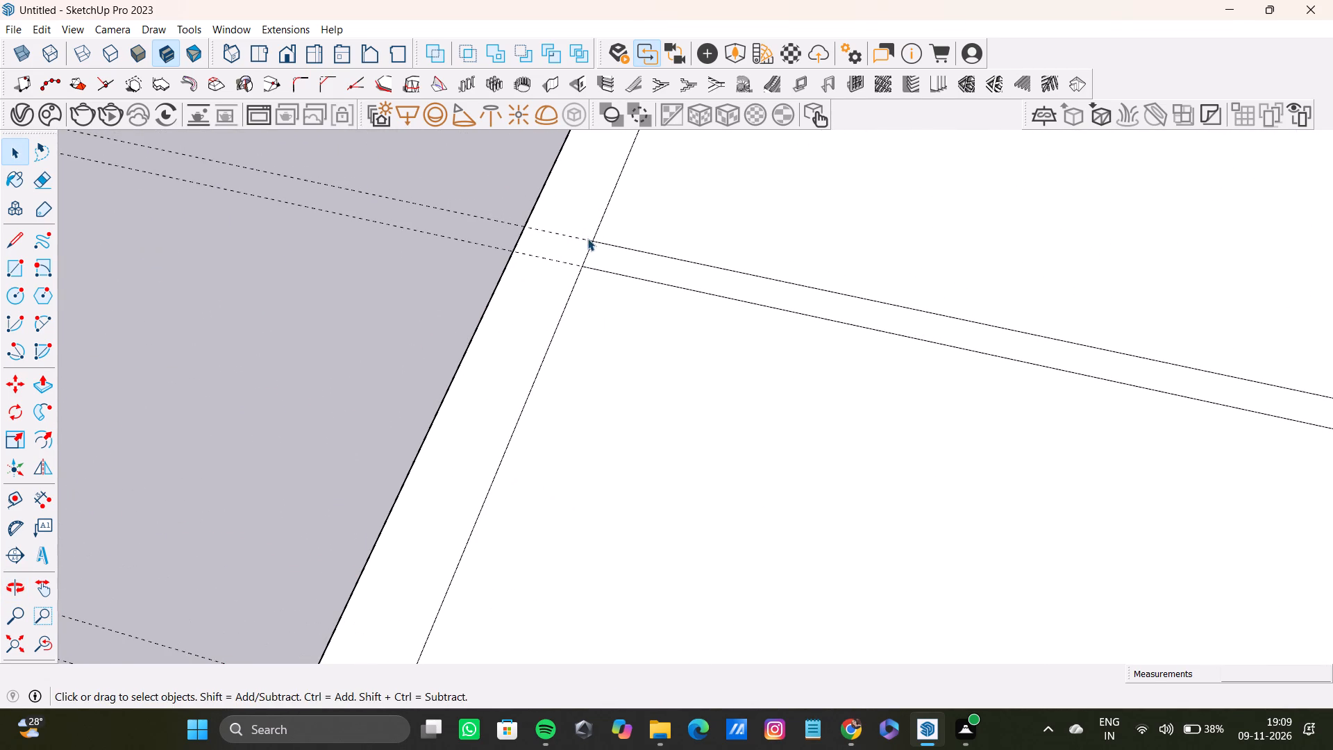
click(589, 247)
key(Delete)
Delete the short inner-outline edge of the outer wall across the end of the fourth cross partition.
scroll(548, 347, down, 11)
scroll(560, 276, up, 13)
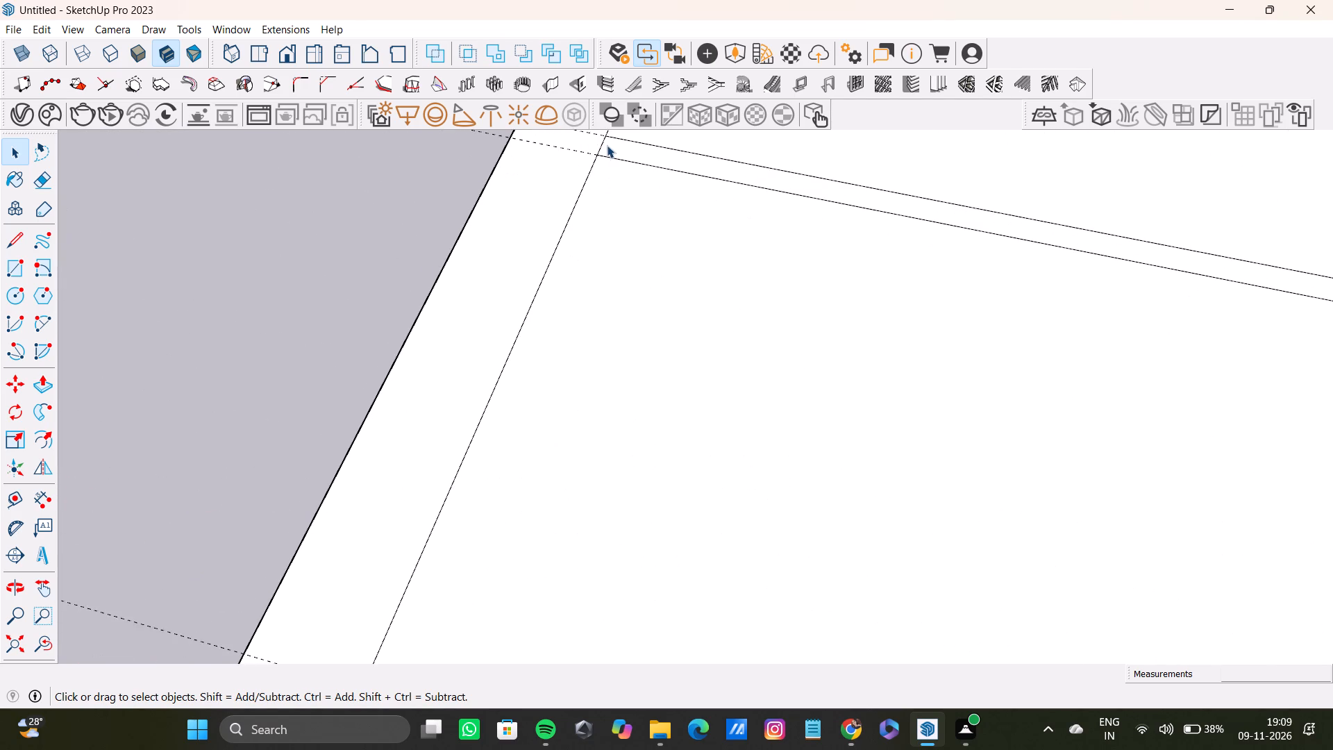
scroll(607, 145, up, 2)
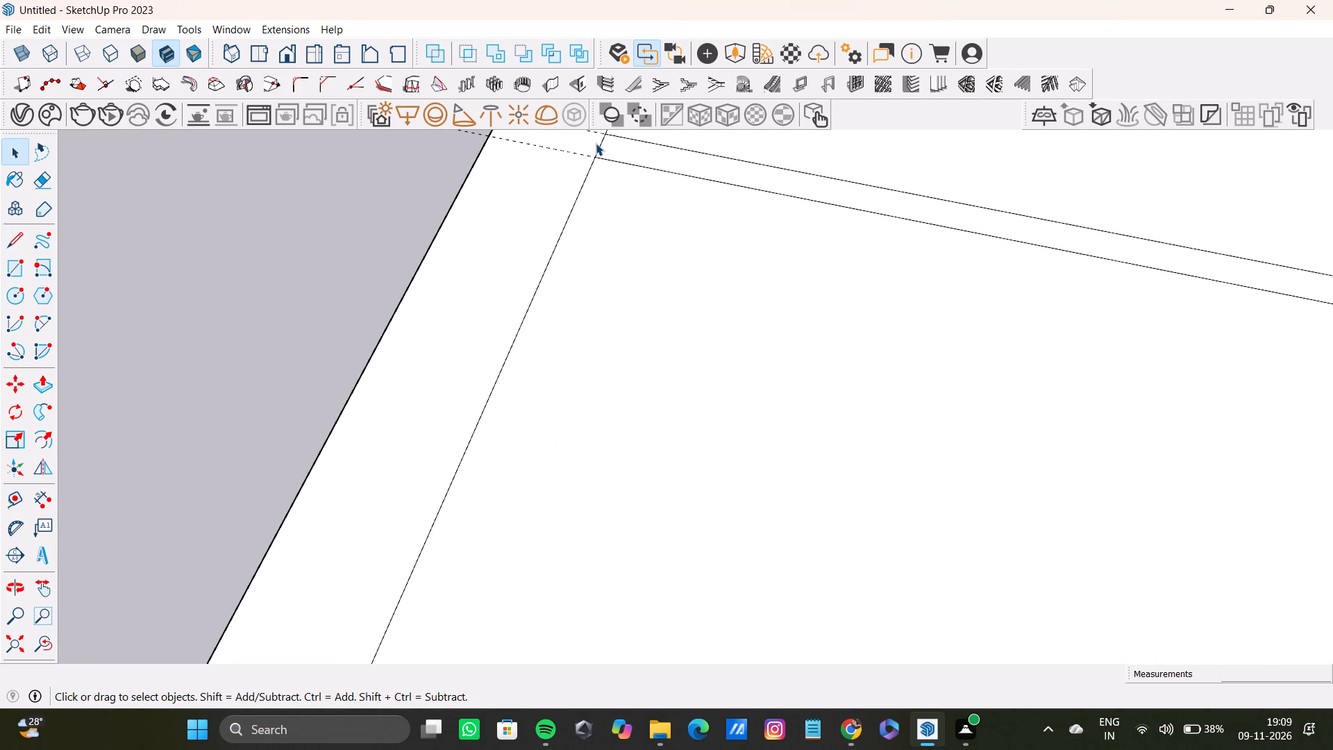
click(600, 146)
key(Delete)
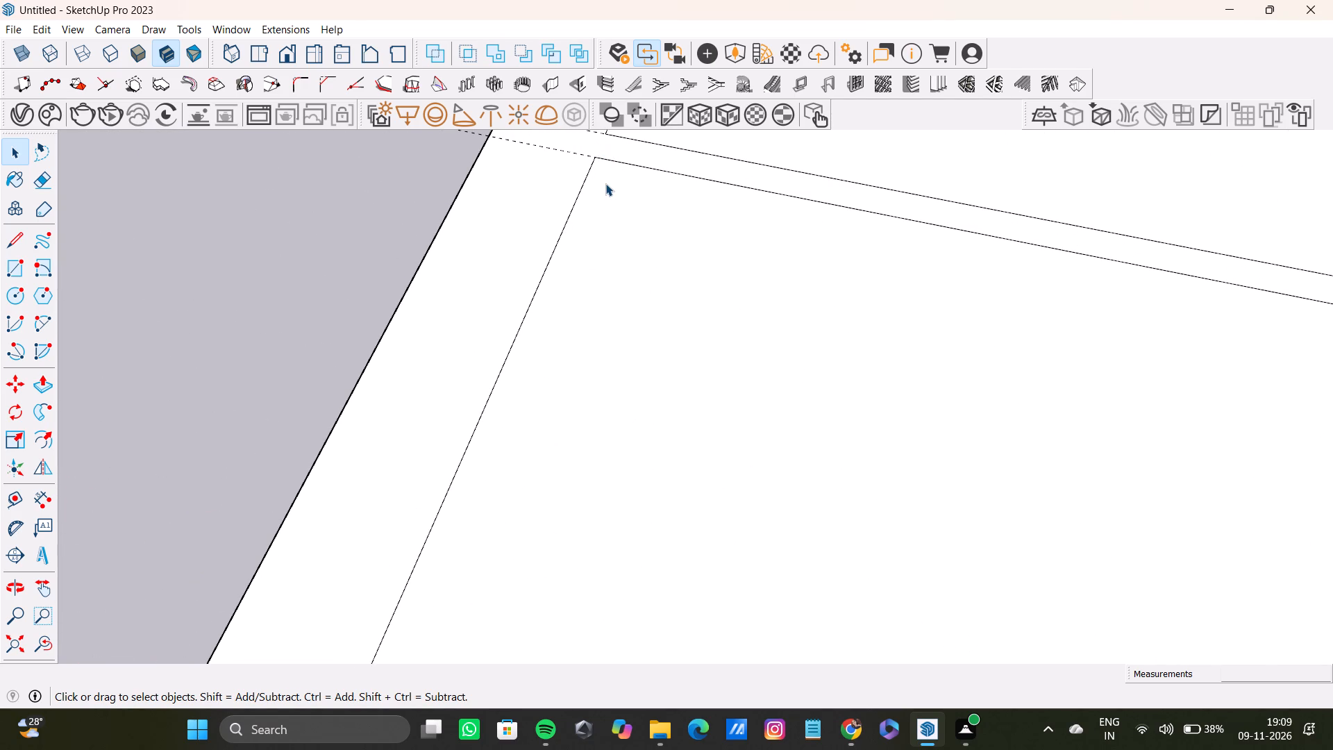
Examine the junctions of the cross partitions with the near corridor partition and the overall layout.
scroll(603, 185, down, 20)
scroll(603, 185, down, 3)
middle_drag(618, 291, 725, 328)
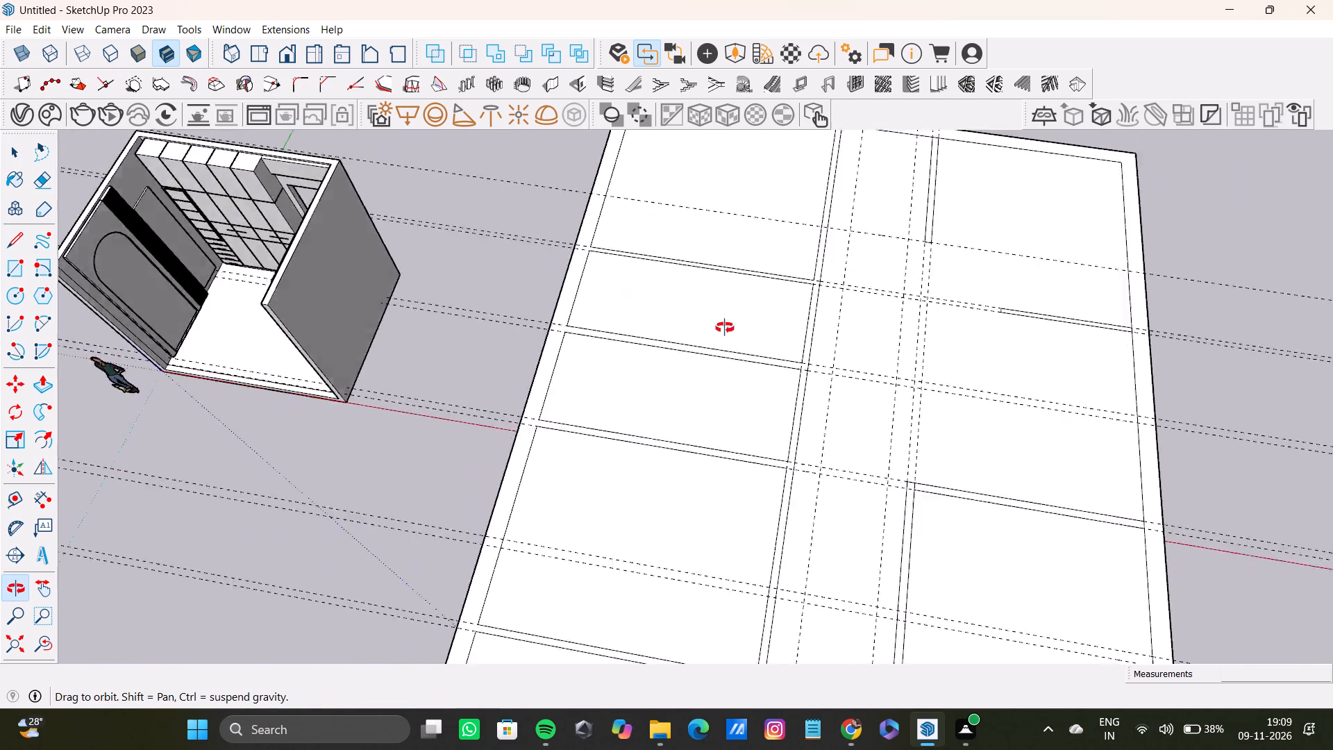
middle_drag(725, 328, 745, 308)
scroll(766, 318, up, 5)
scroll(815, 352, up, 7)
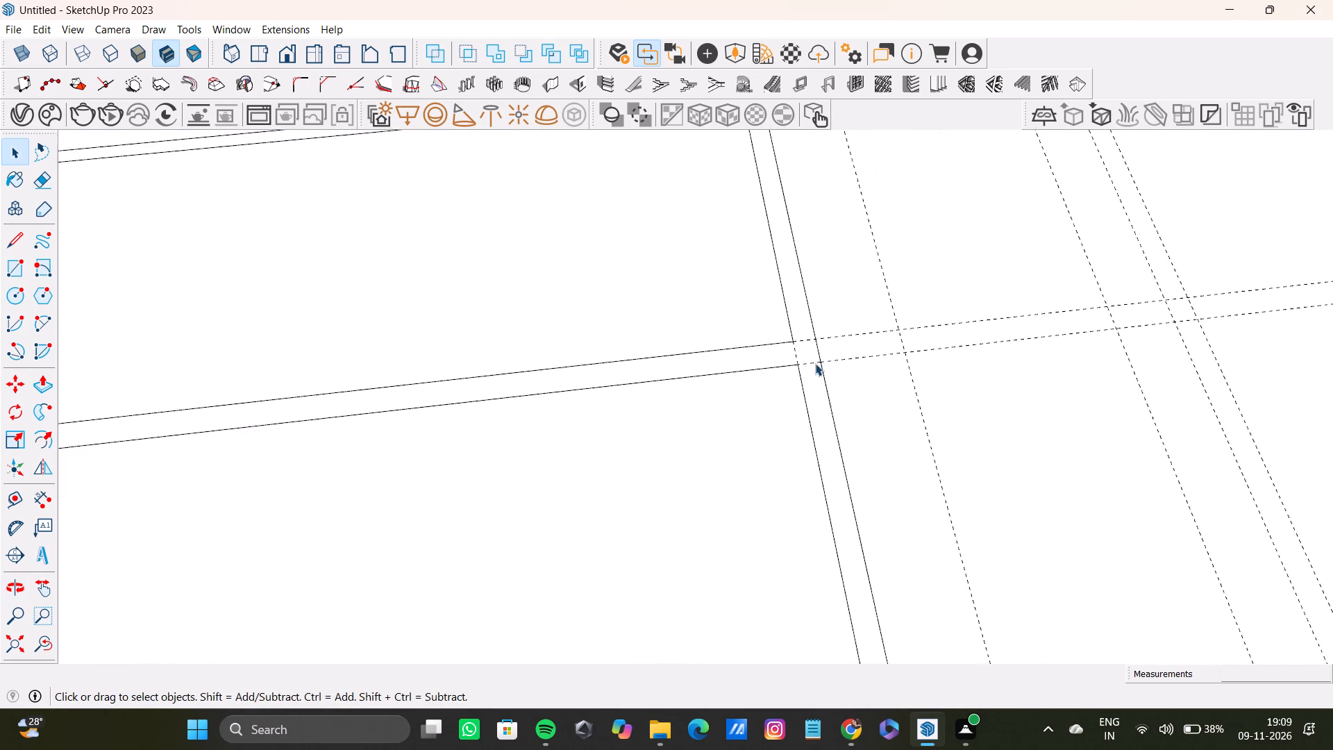
scroll(815, 363, up, 2)
scroll(815, 362, down, 10)
middle_drag(808, 365, 553, 315)
scroll(766, 333, down, 5)
middle_drag(769, 344, 544, 360)
scroll(633, 360, down, 4)
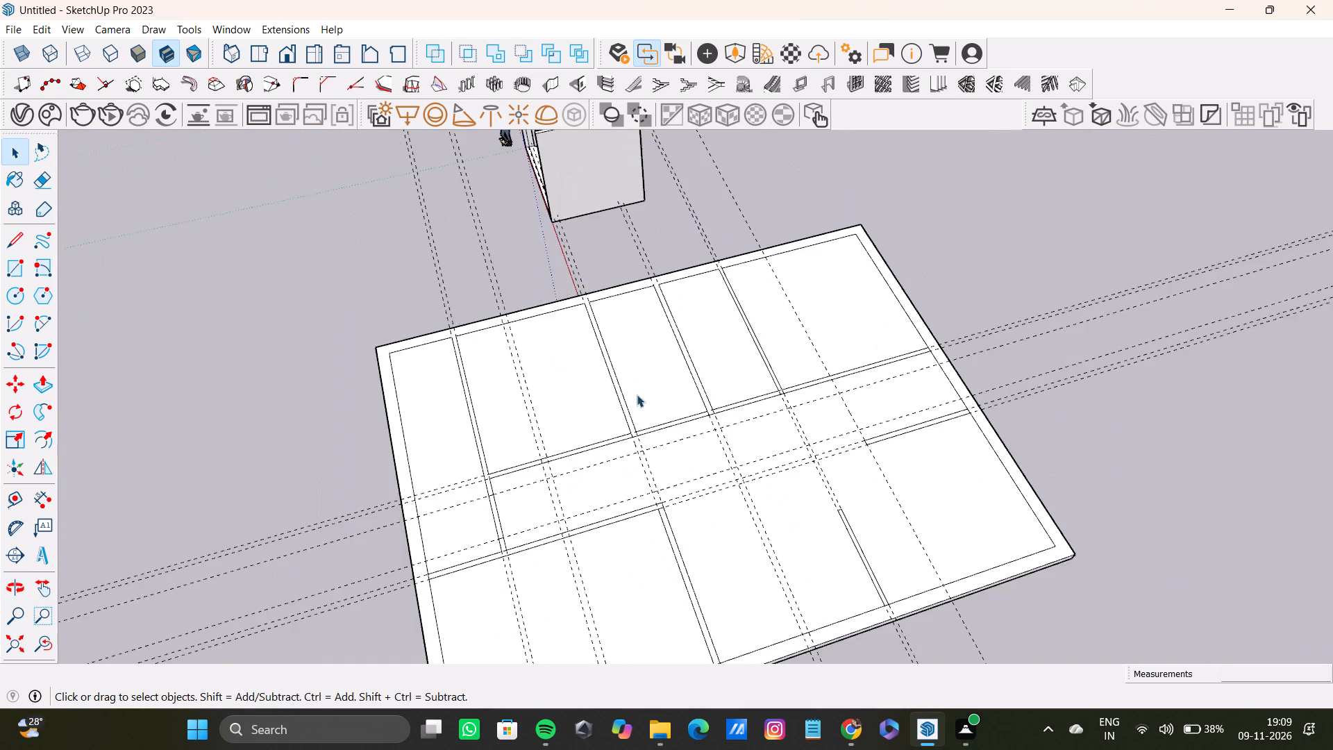
Place a parallel guide about 10' 8" from the first cross partition's outer edge, between the first and second cross partitions.
middle_drag(637, 394, 502, 458)
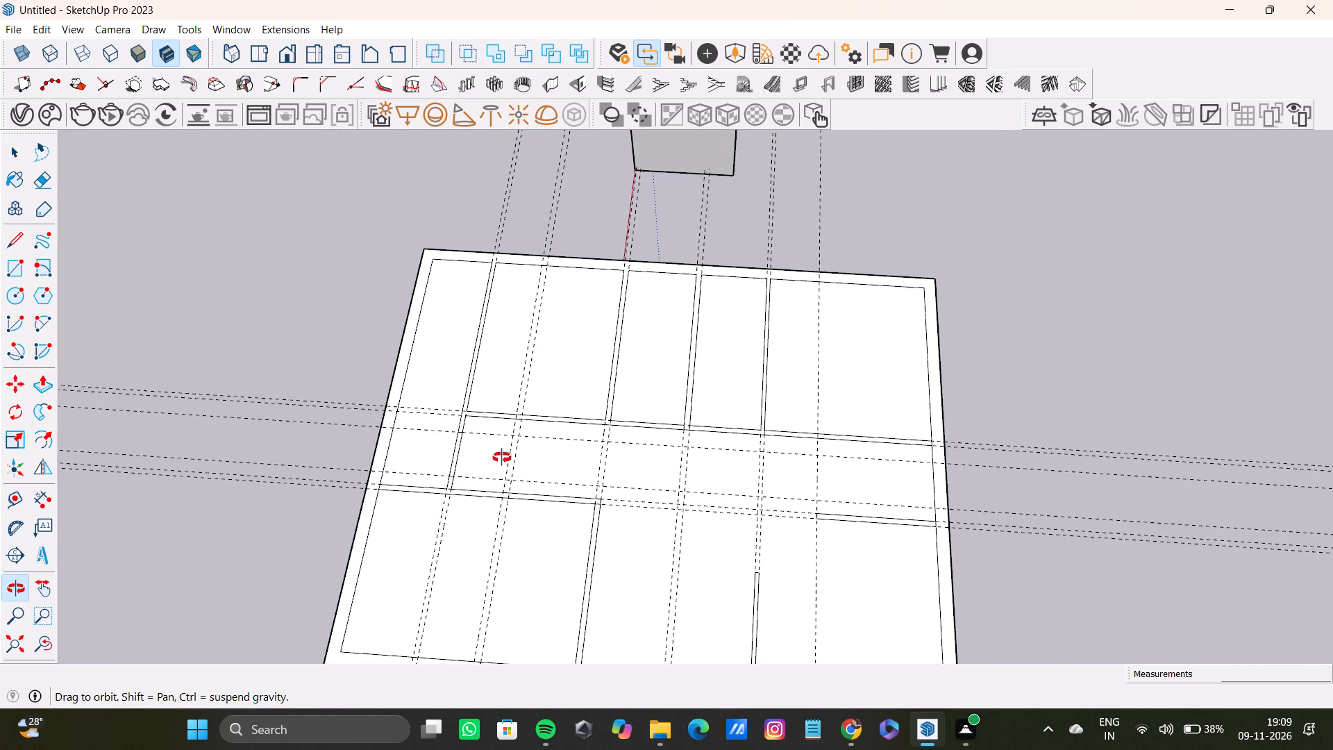
middle_drag(502, 458, 501, 458)
scroll(488, 440, up, 12)
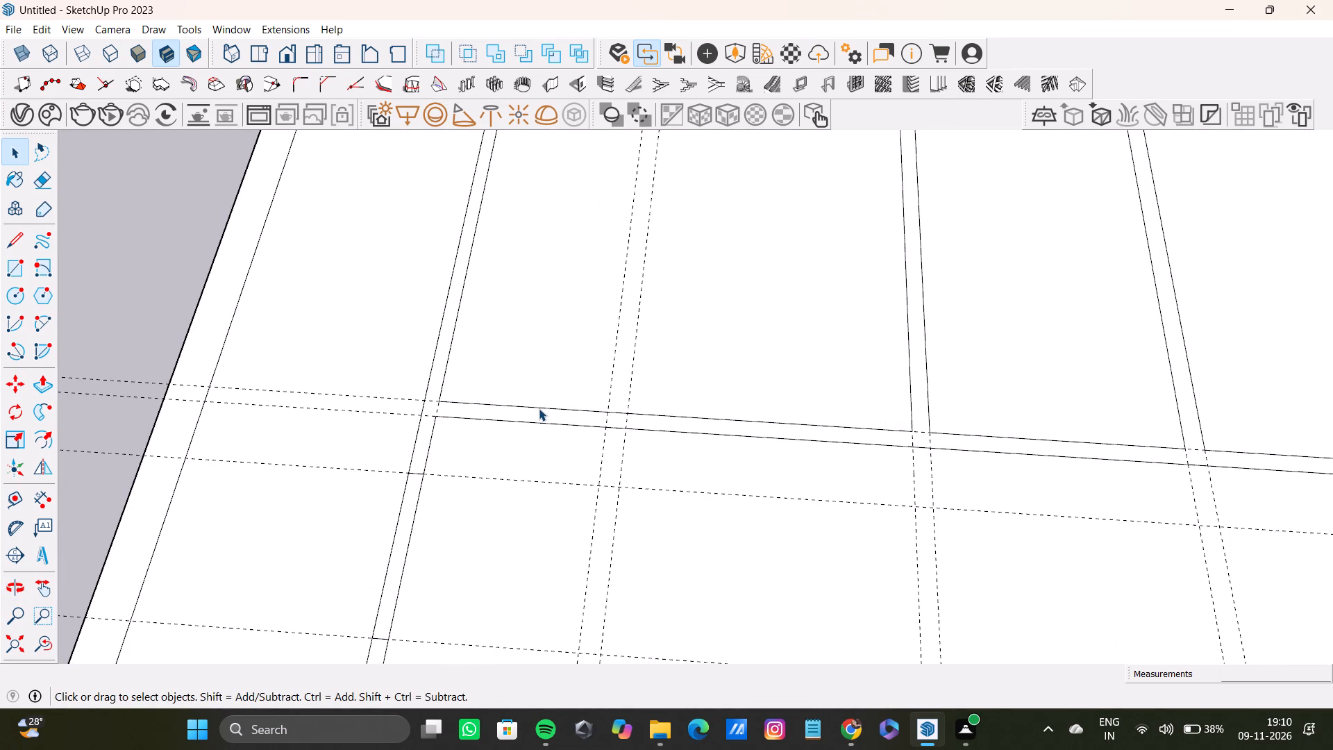
key(t)
scroll(423, 400, up, 7)
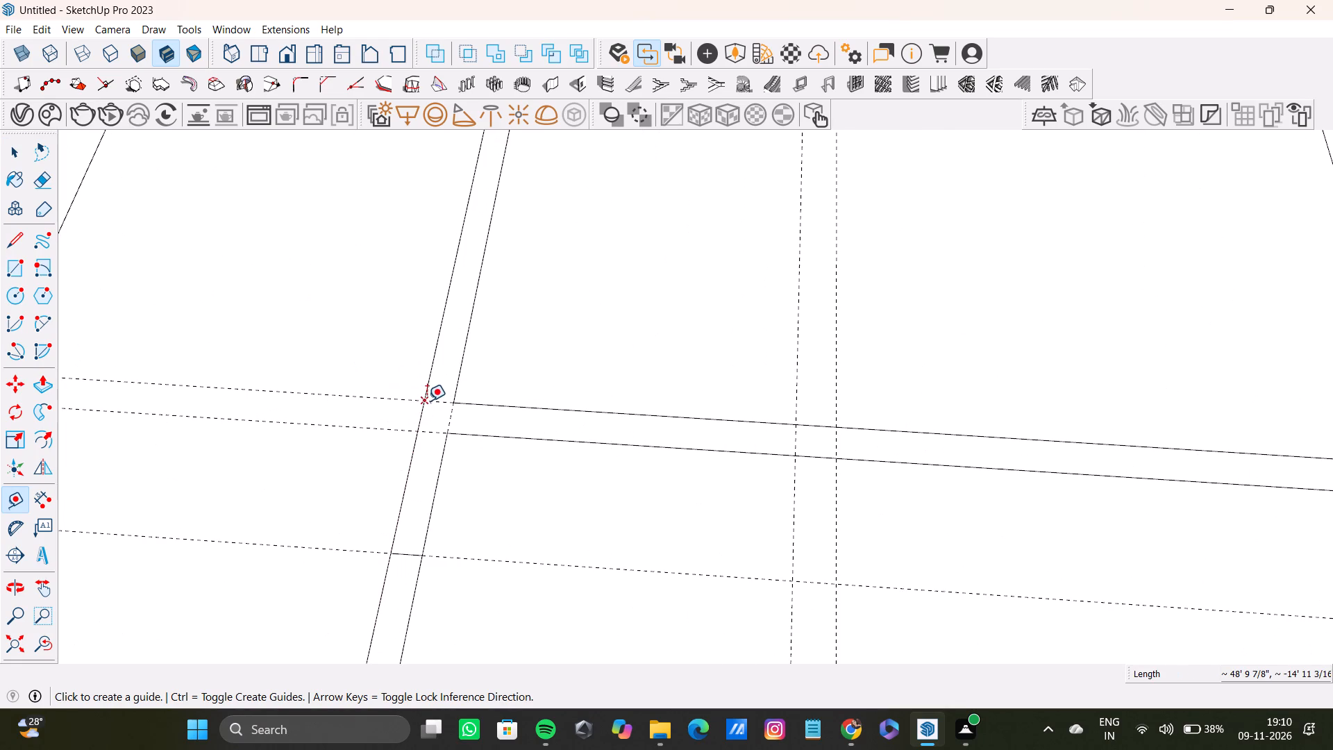
click(421, 417)
scroll(901, 456, down, 8)
middle_drag(1025, 473, 999, 505)
click(1055, 503)
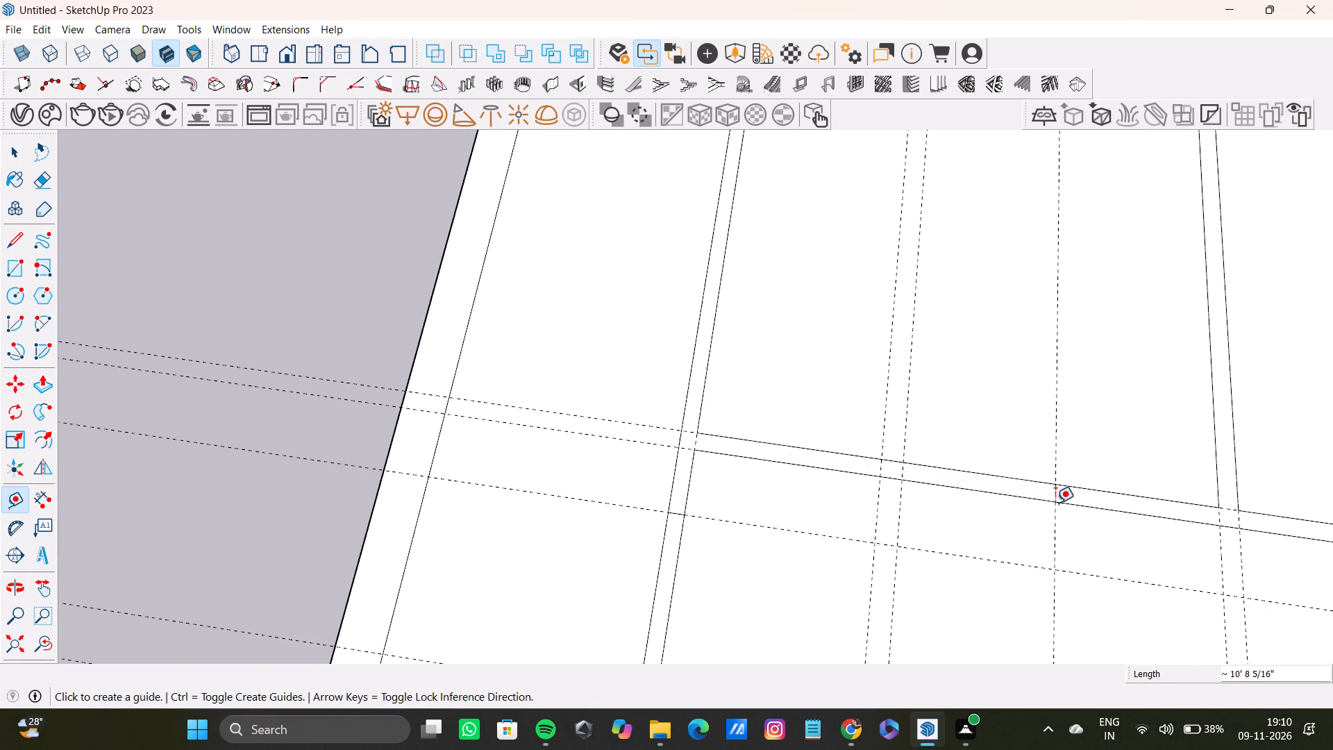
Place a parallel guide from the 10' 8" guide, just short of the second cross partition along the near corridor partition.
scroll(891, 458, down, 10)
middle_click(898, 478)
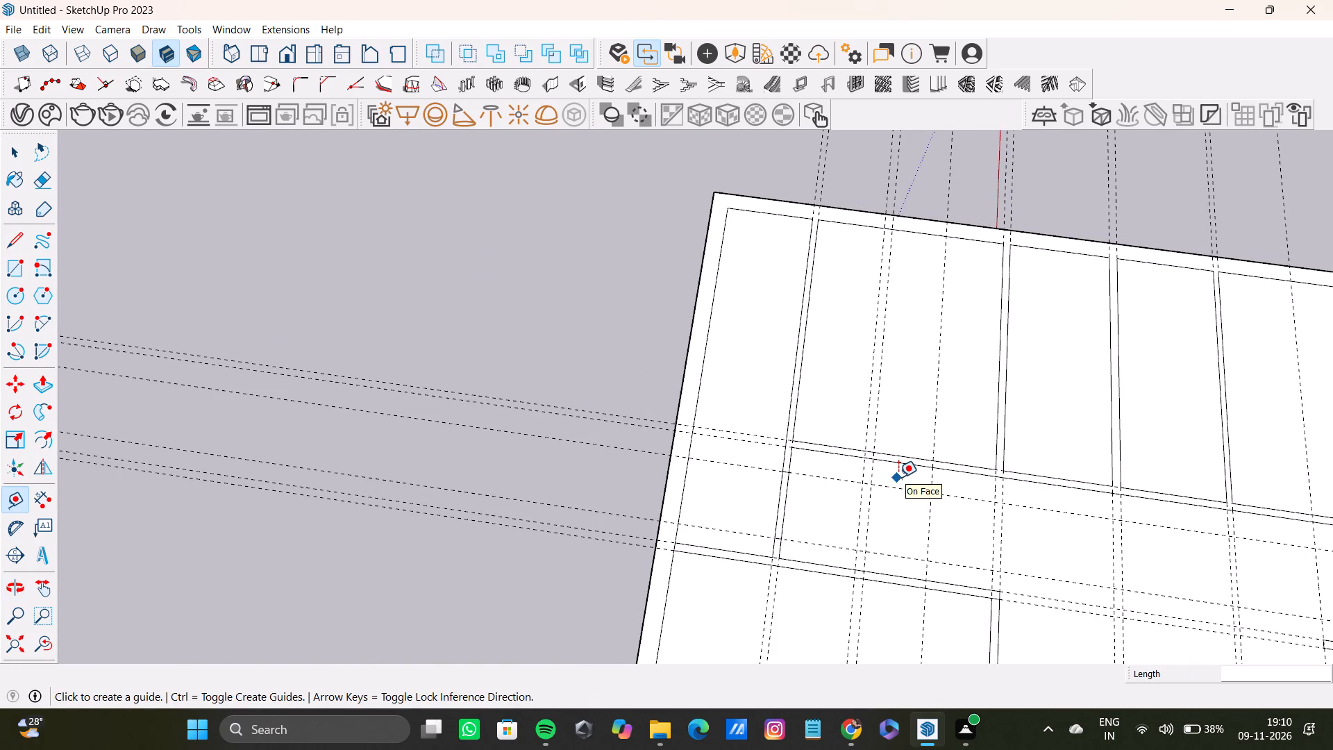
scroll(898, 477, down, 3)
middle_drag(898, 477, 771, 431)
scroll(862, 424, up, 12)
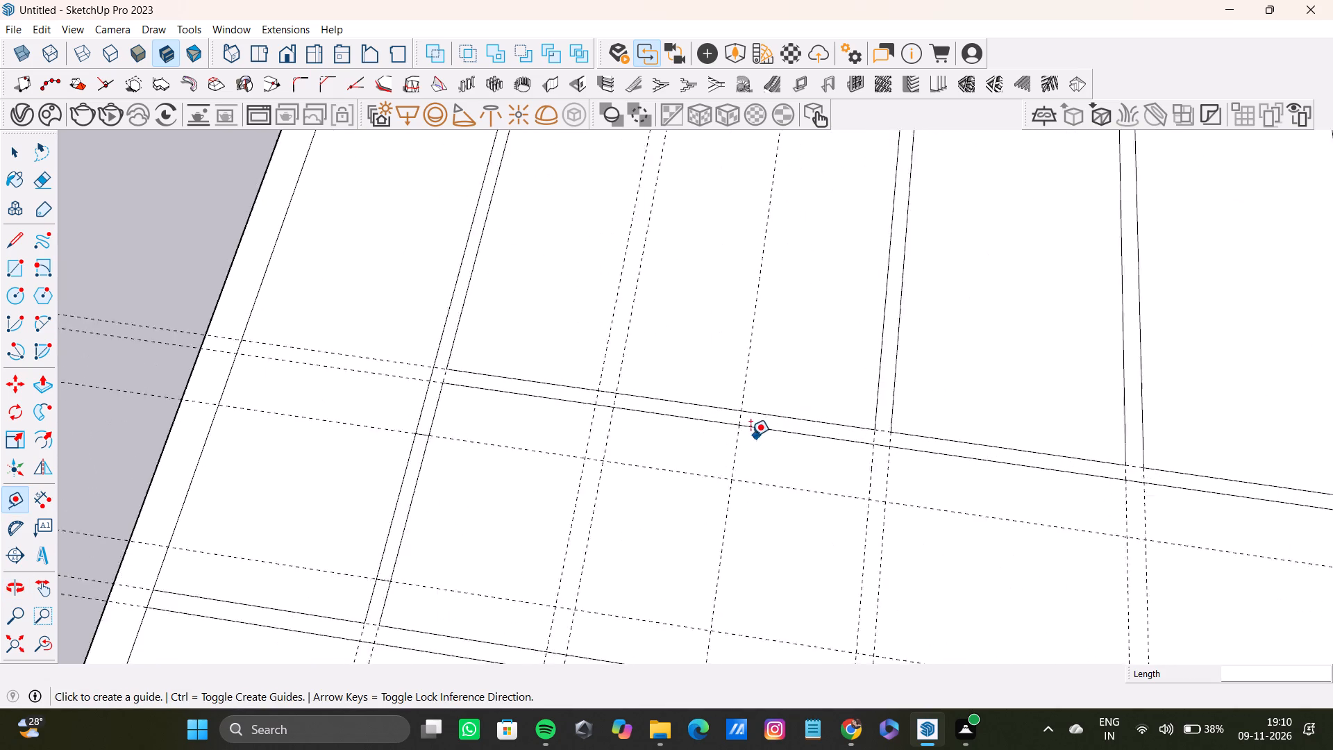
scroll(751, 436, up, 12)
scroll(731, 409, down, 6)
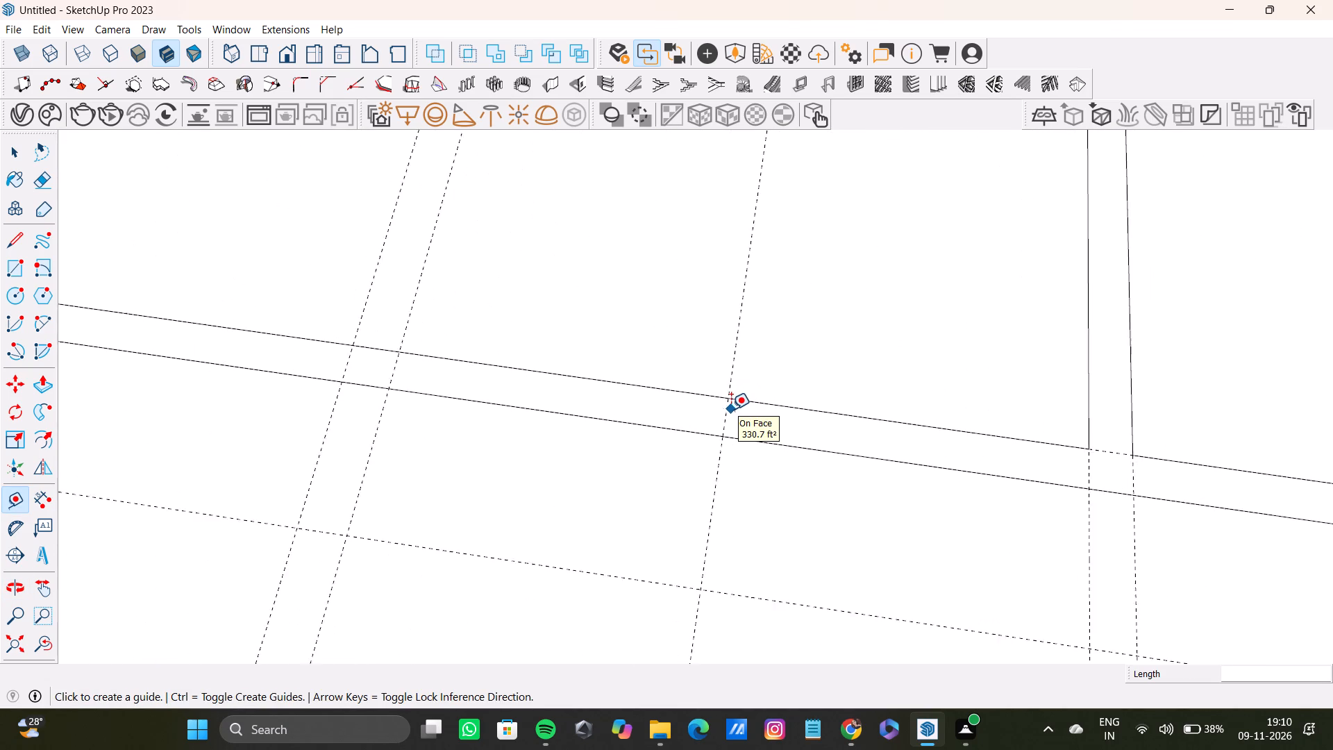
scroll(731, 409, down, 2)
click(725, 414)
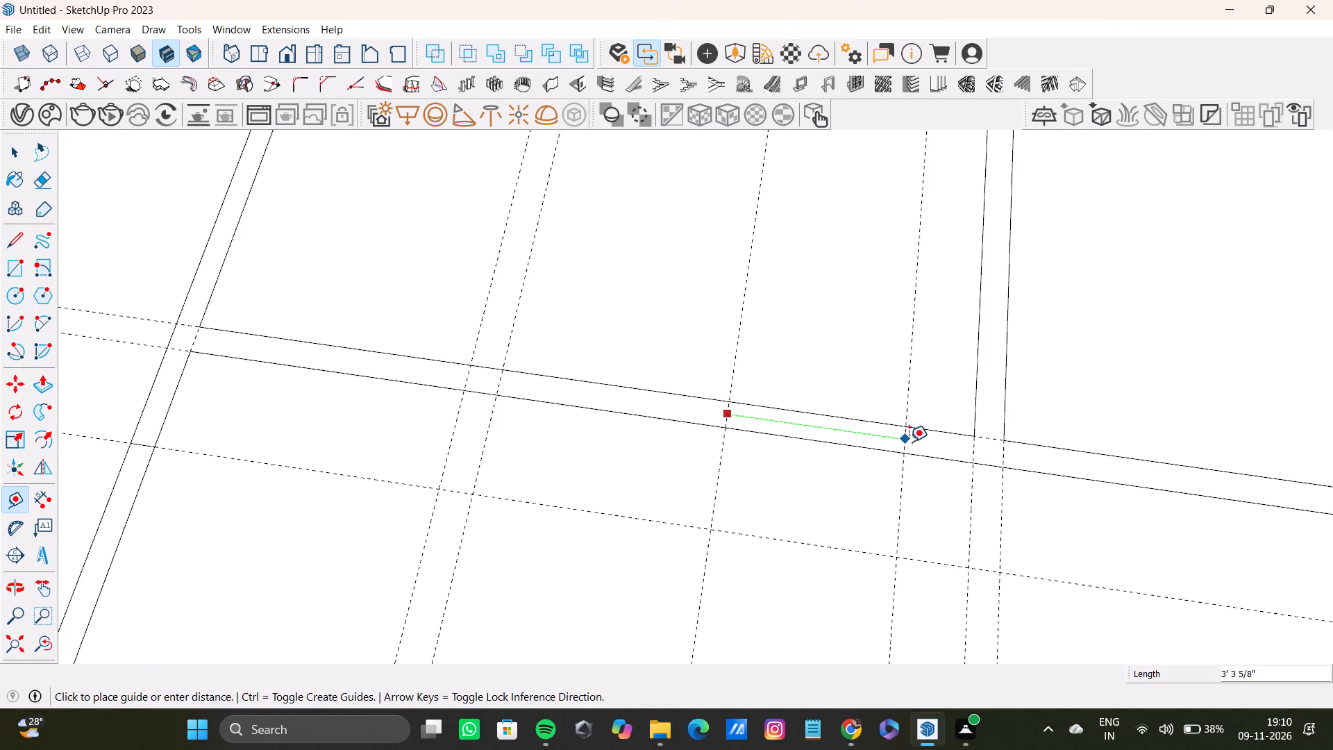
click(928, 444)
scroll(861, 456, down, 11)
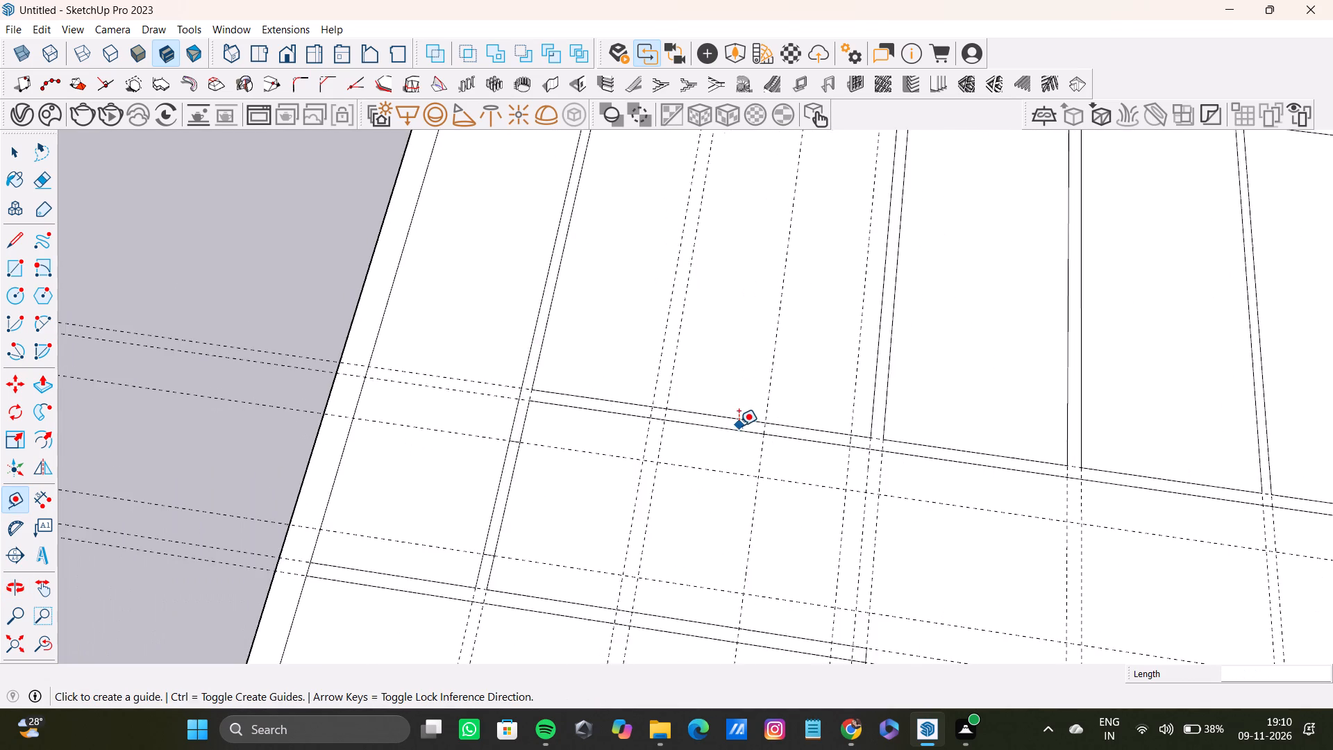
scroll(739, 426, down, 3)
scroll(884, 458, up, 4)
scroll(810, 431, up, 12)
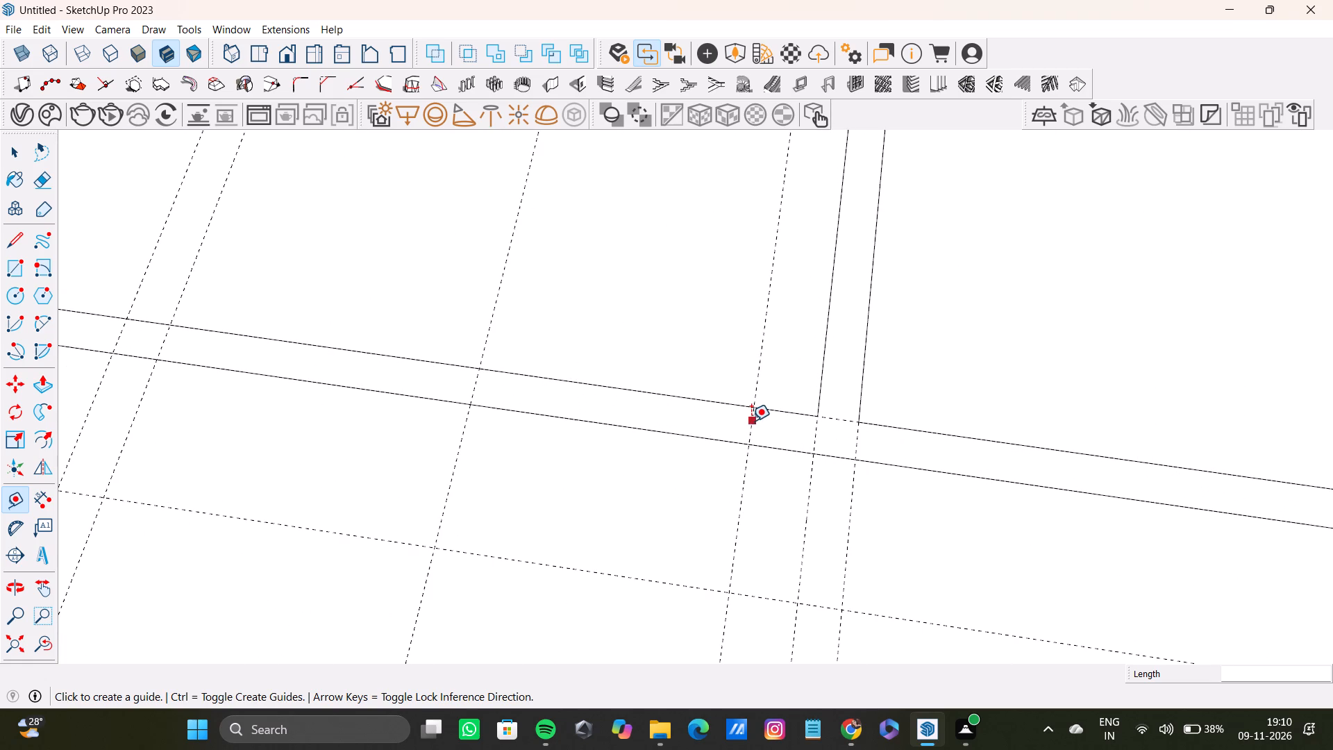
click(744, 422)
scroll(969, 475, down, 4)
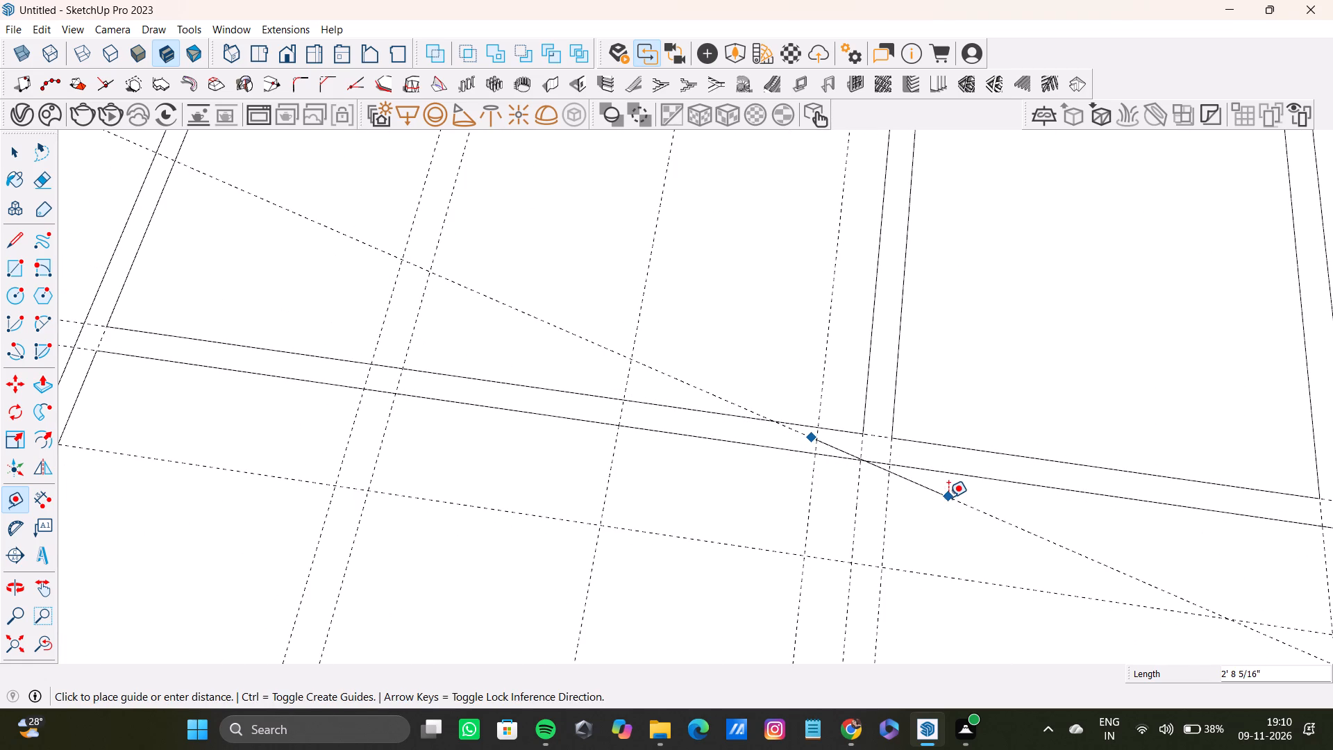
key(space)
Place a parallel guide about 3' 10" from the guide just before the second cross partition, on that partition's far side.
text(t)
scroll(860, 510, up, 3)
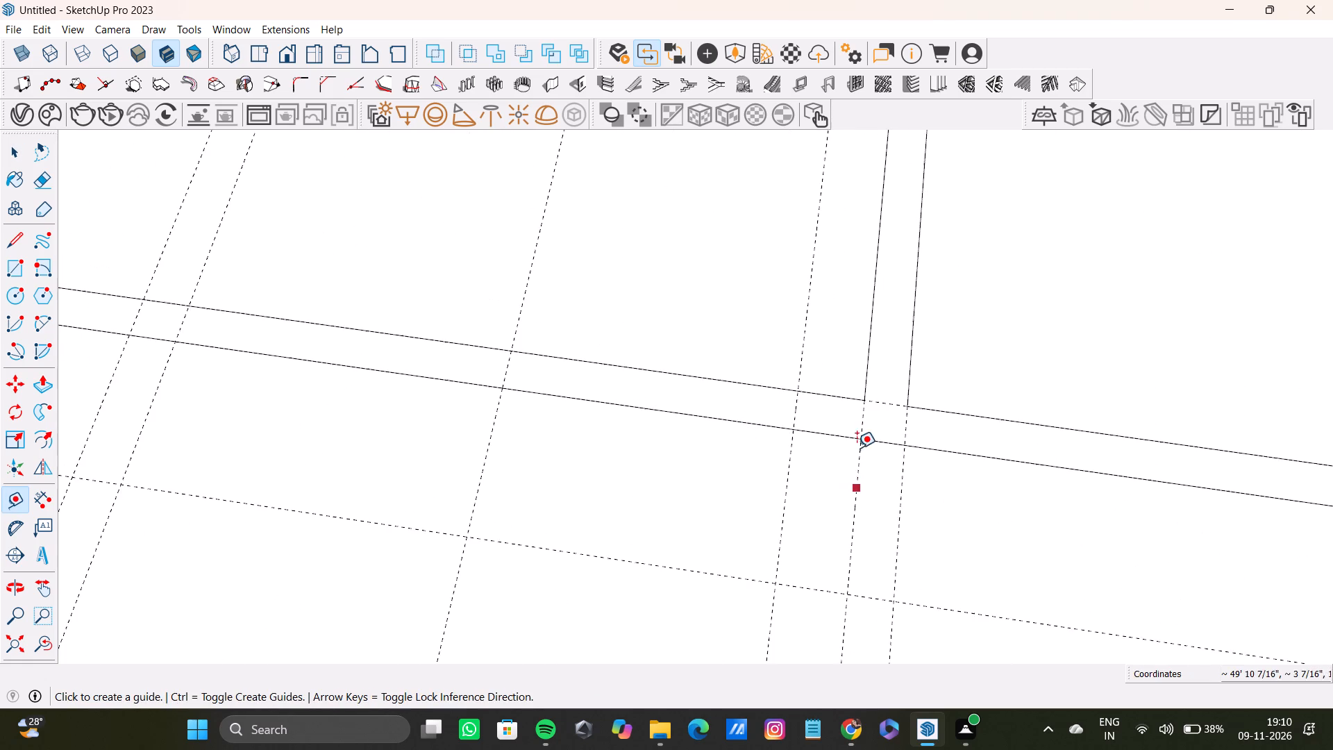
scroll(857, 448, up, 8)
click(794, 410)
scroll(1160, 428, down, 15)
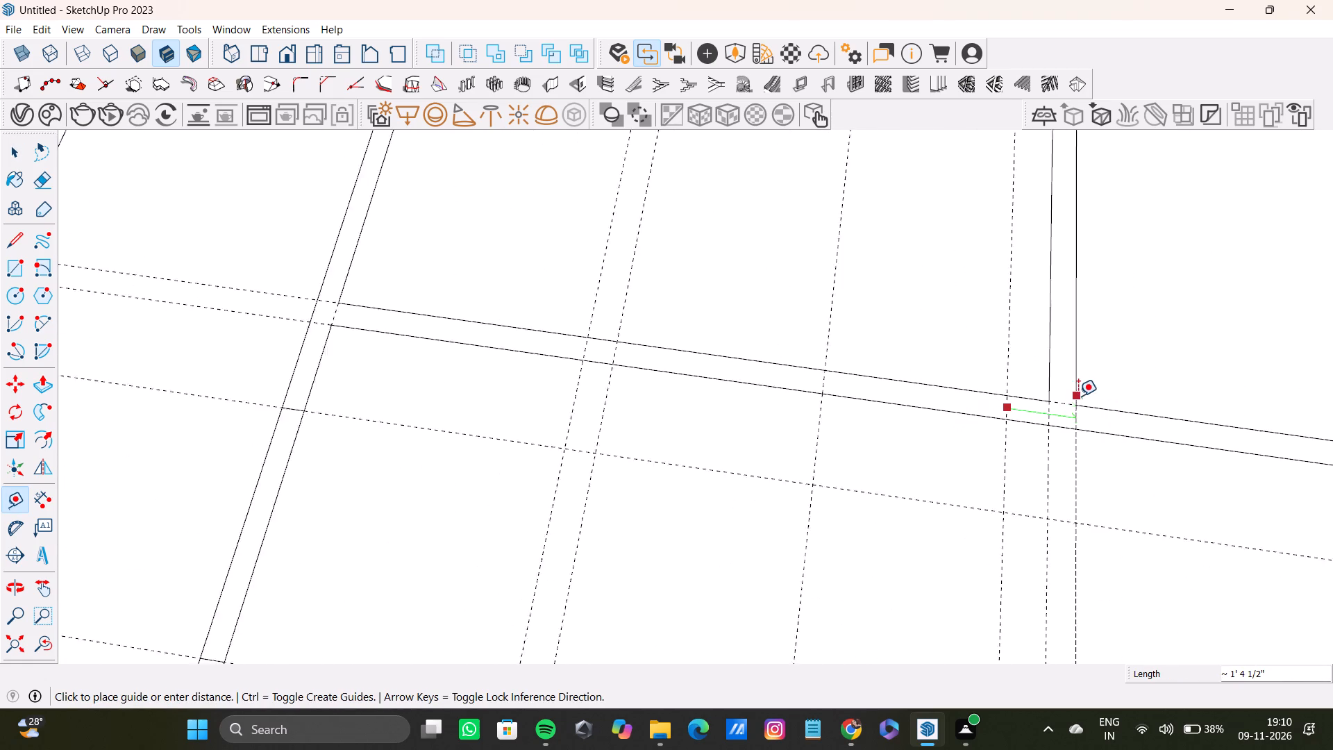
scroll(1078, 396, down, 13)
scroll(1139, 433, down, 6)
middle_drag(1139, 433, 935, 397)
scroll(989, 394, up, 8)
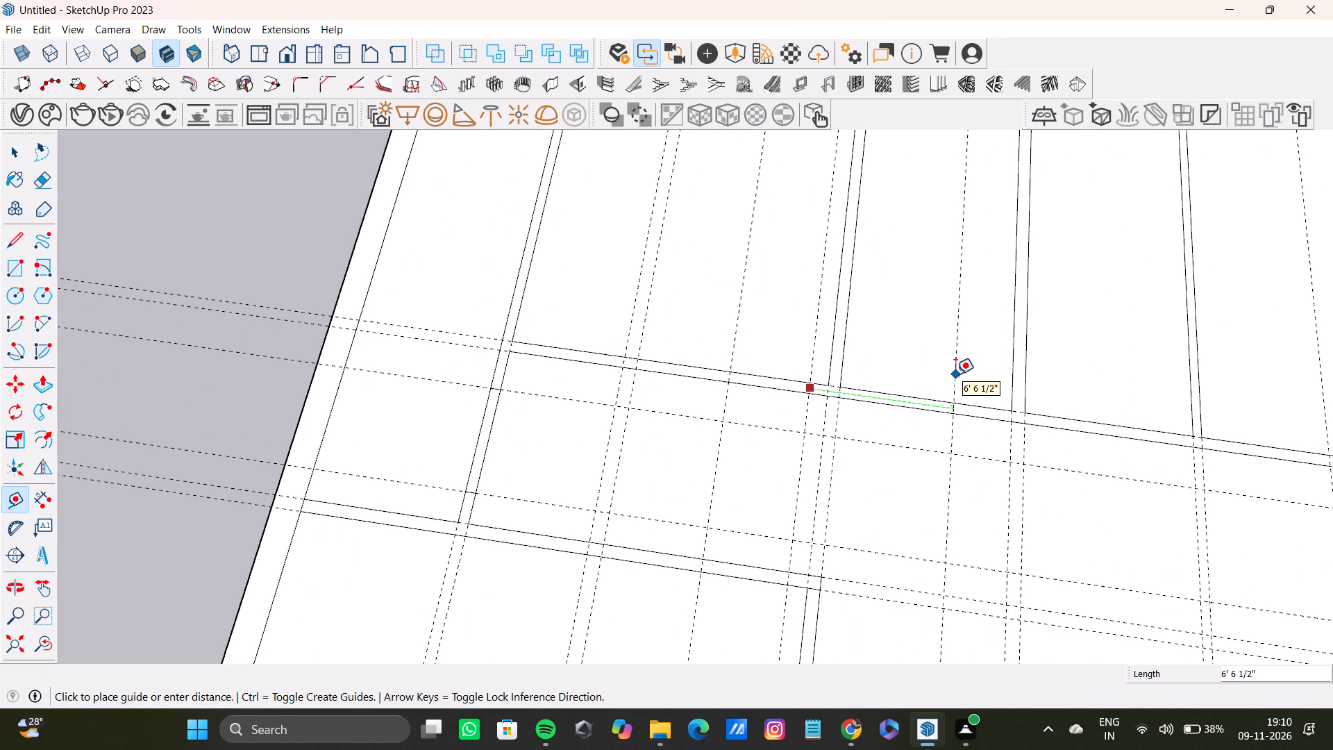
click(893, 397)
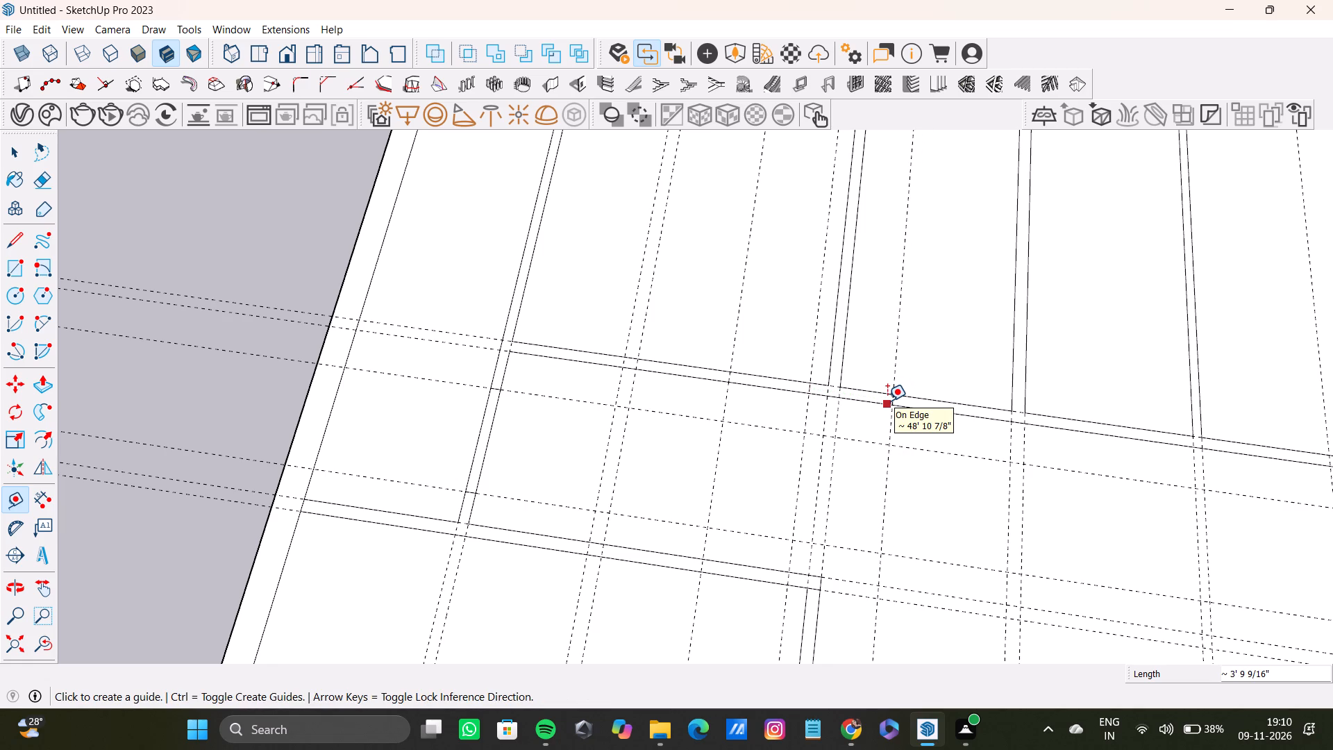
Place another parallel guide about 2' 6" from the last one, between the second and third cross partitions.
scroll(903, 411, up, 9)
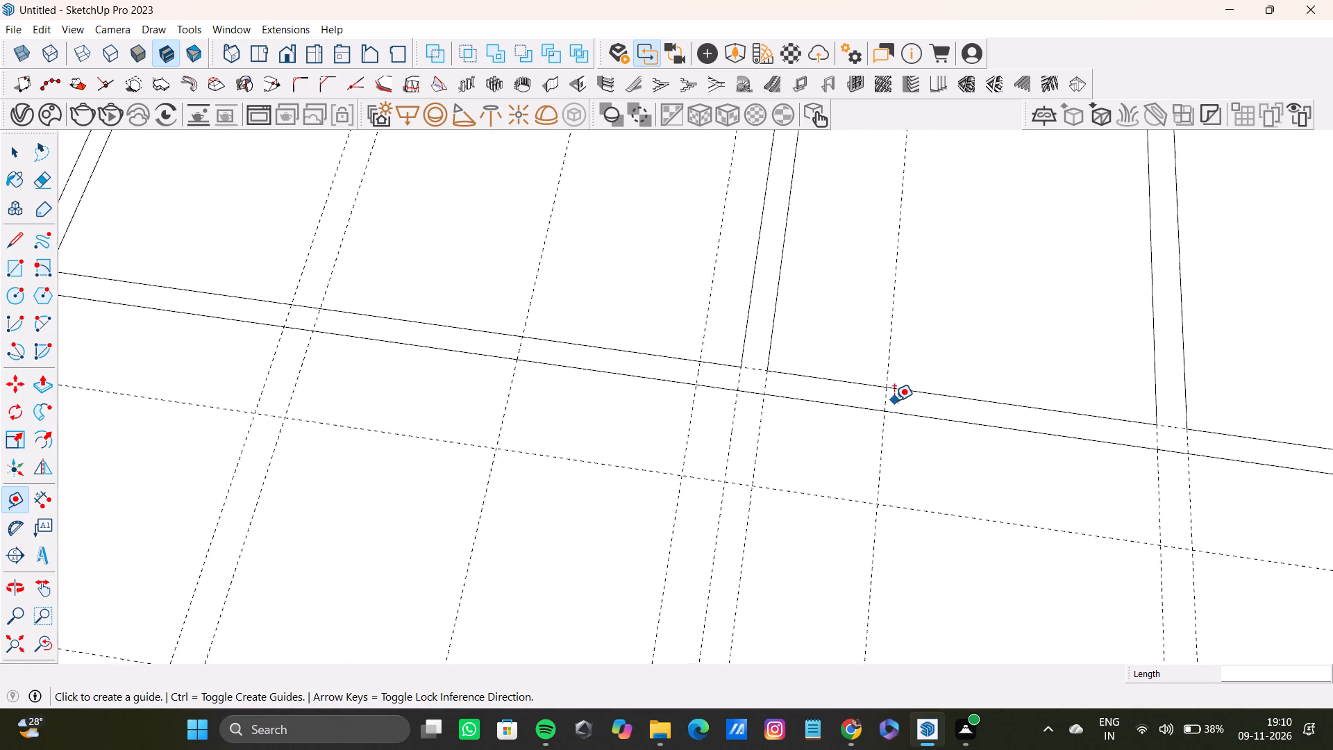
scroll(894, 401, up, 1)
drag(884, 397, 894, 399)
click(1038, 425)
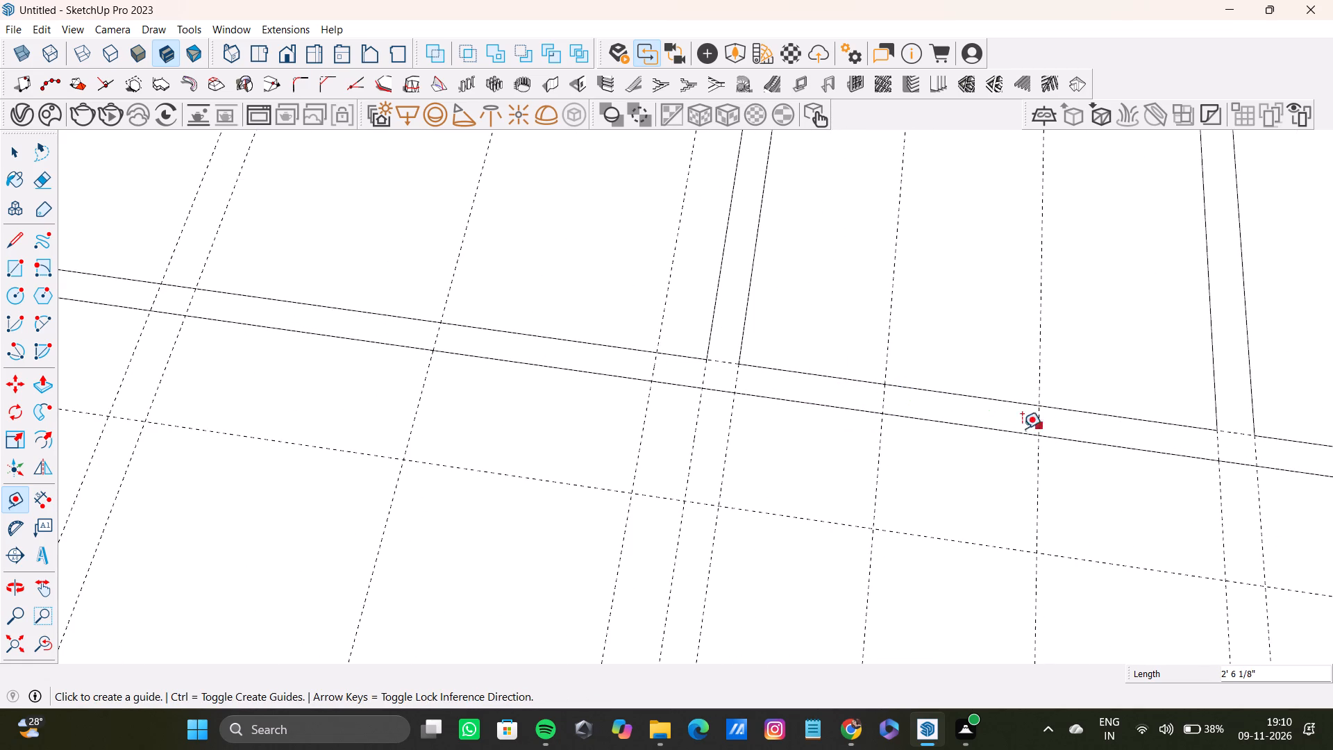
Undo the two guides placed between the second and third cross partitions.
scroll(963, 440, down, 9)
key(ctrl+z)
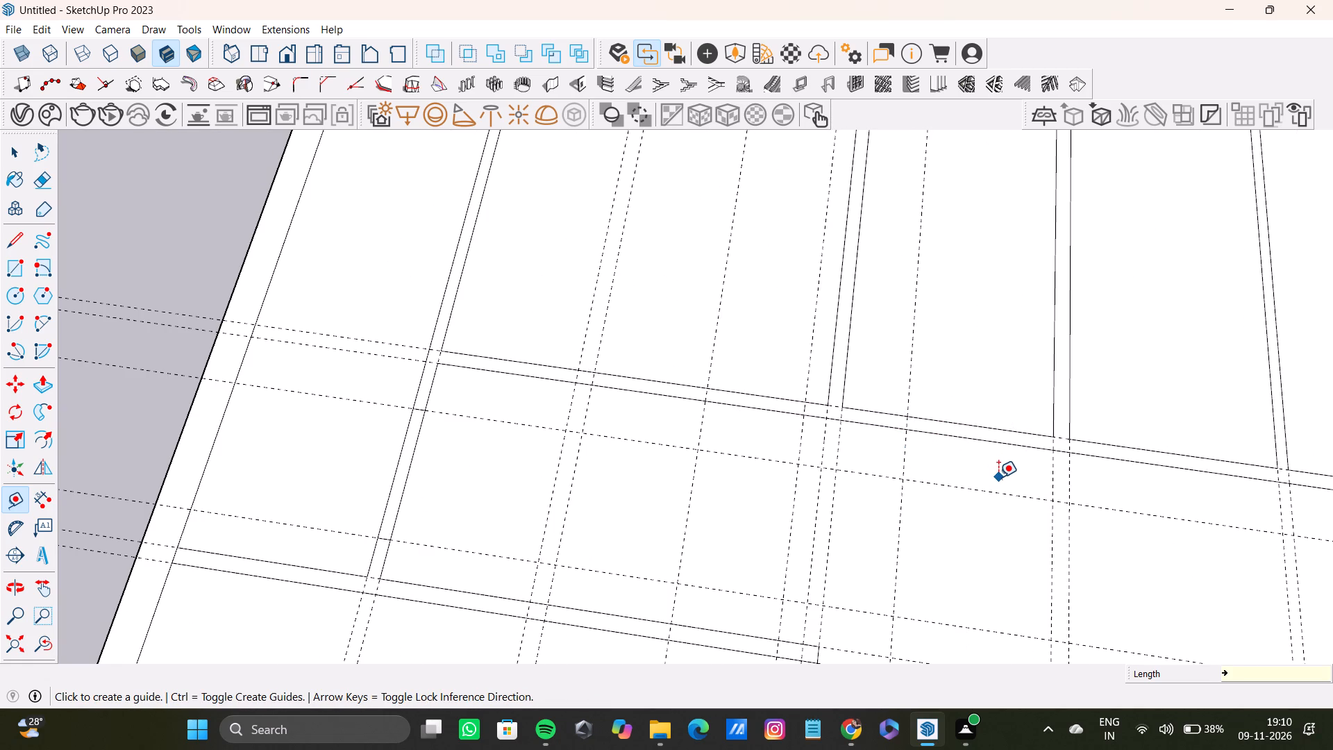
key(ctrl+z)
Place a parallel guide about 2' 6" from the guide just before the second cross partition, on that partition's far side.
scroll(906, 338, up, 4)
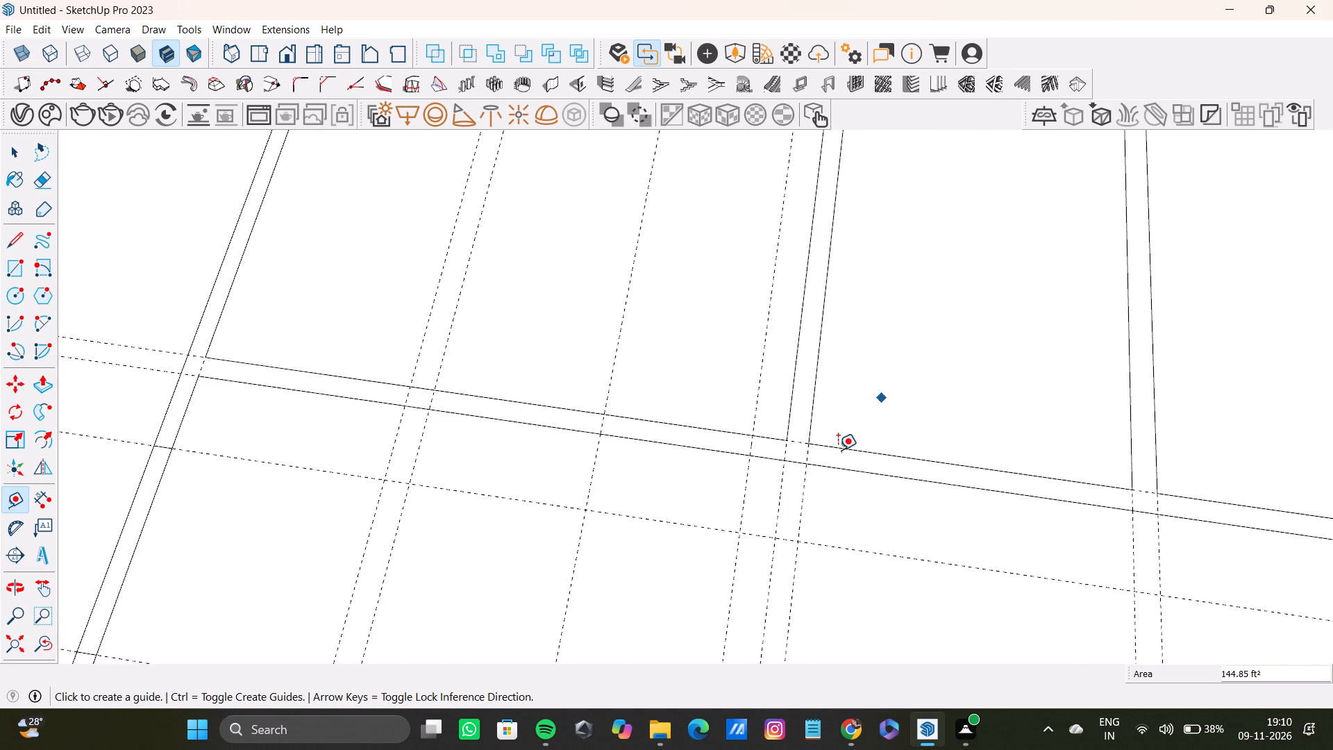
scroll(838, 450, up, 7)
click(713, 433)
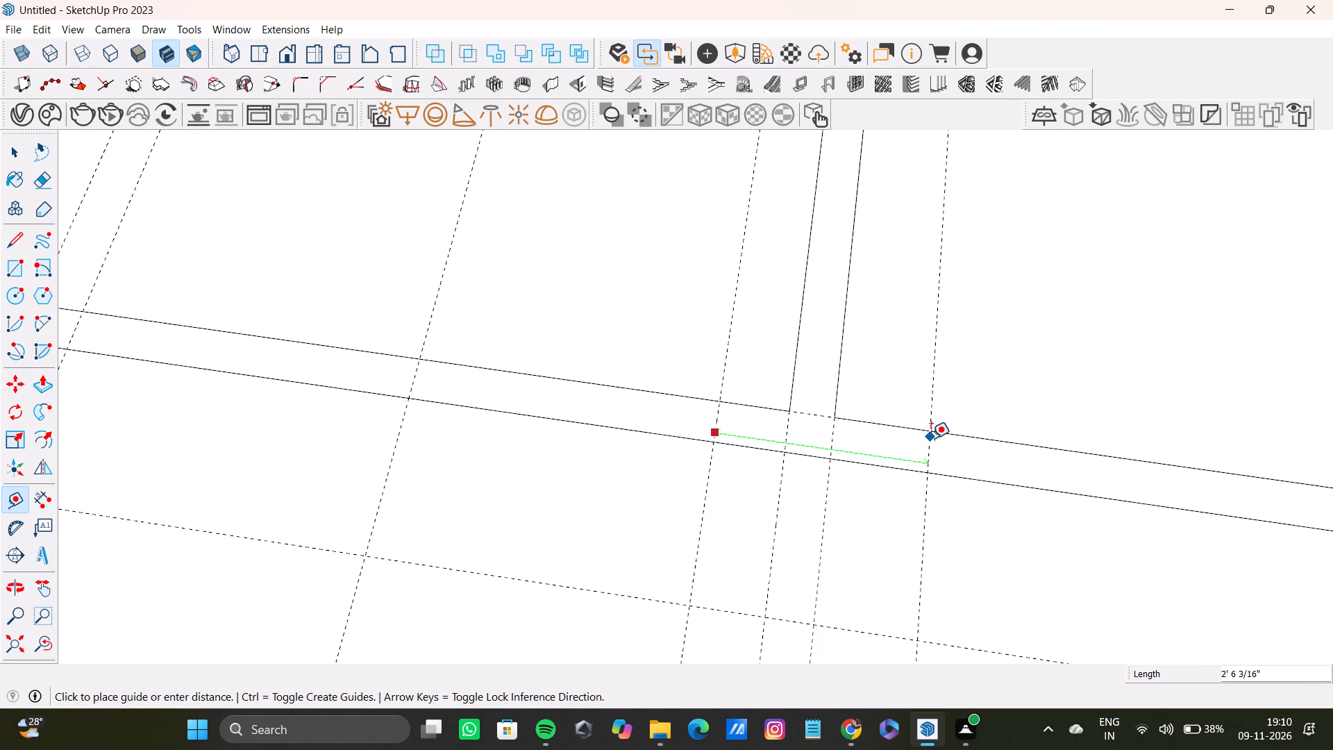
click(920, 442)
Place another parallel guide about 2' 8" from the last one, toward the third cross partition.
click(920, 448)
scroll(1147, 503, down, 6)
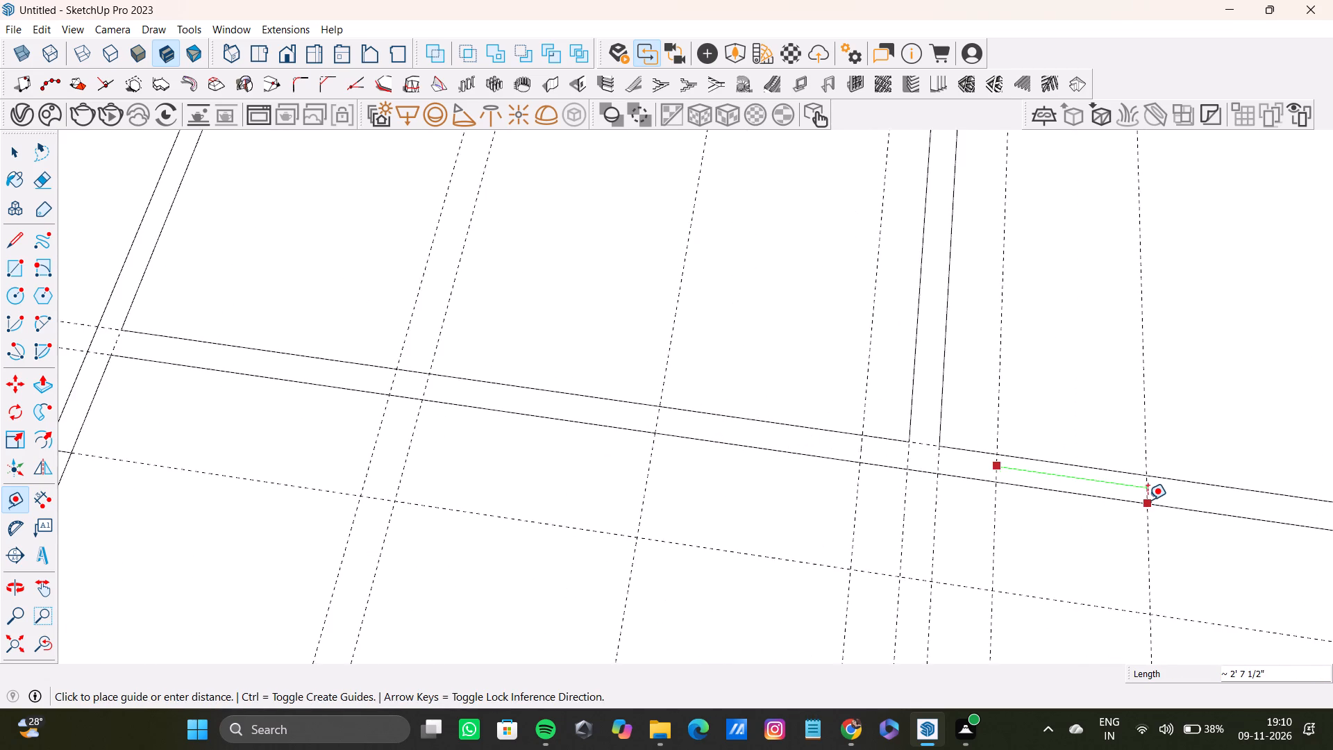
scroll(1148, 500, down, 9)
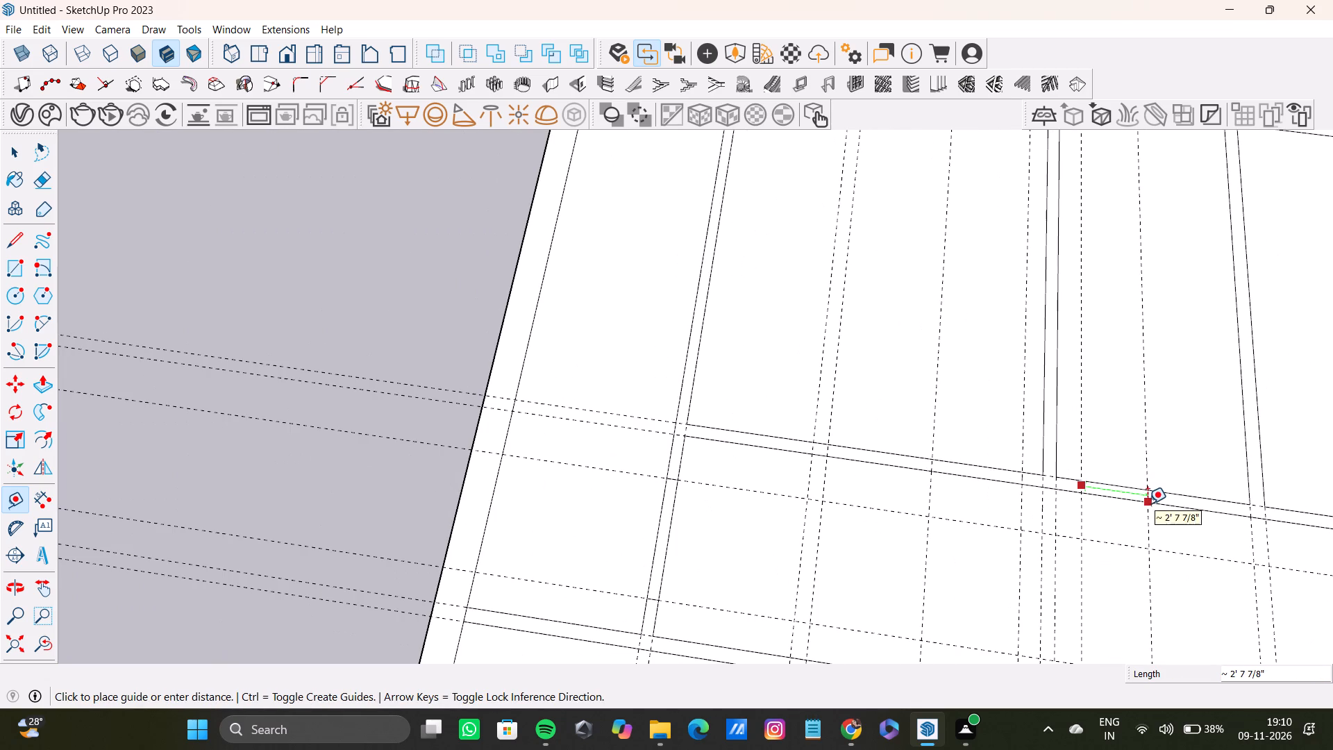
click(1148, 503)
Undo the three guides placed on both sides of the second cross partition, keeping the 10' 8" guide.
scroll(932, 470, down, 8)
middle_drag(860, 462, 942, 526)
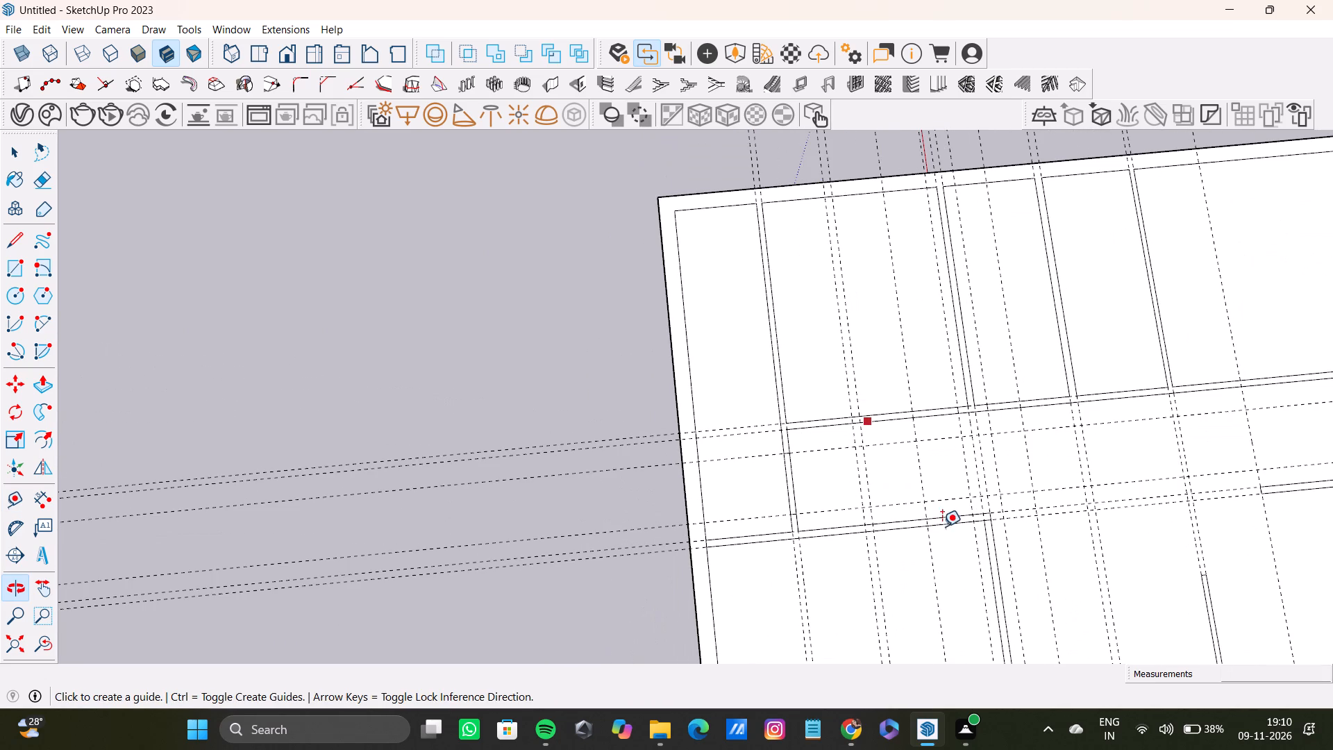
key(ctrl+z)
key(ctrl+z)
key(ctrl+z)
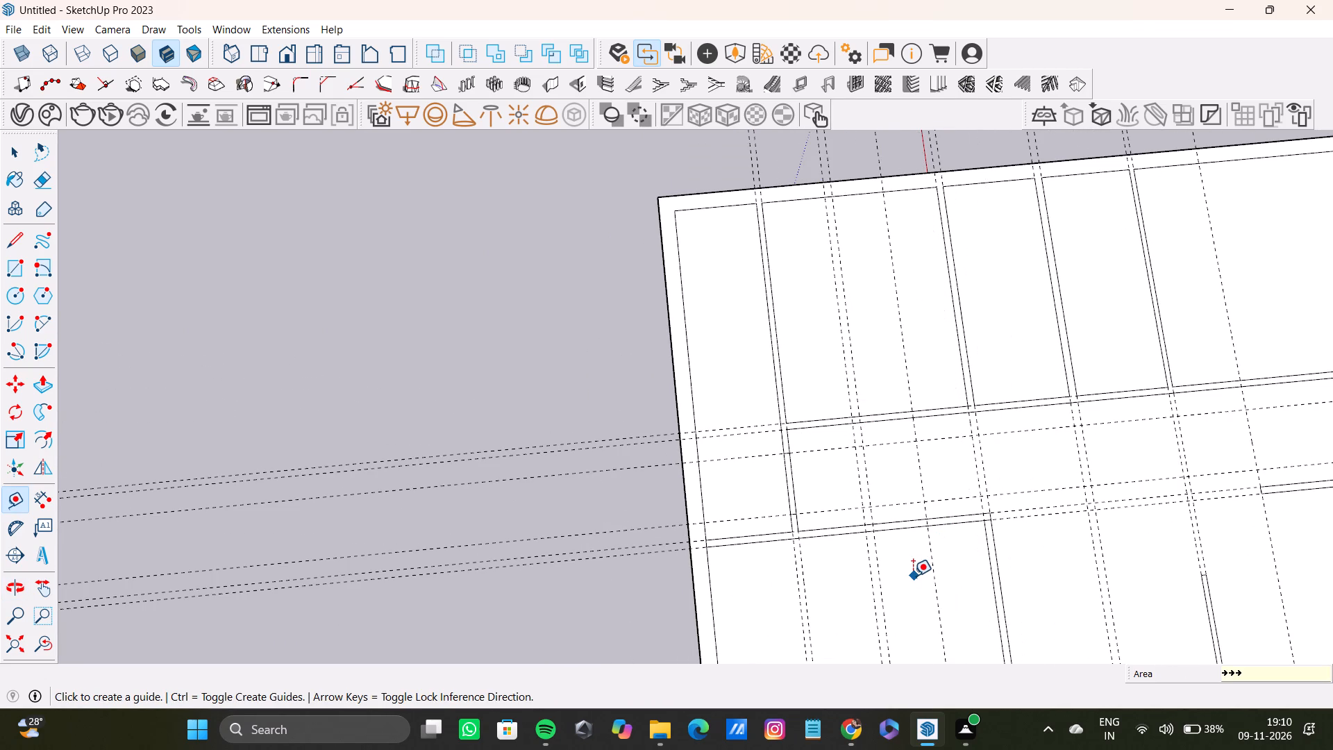
Undo the guide placed about 10' 8" from the first cross partition's outer edge.
key(z)
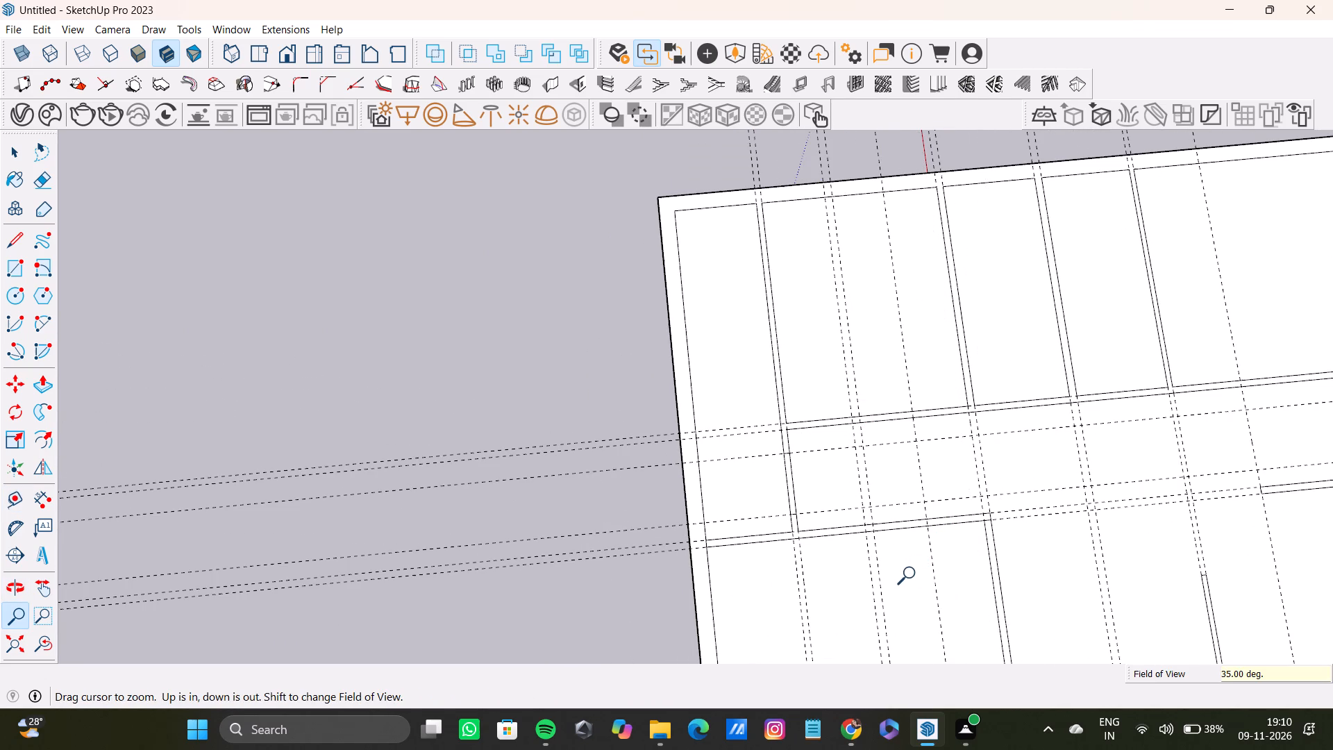
key(ctrl+z)
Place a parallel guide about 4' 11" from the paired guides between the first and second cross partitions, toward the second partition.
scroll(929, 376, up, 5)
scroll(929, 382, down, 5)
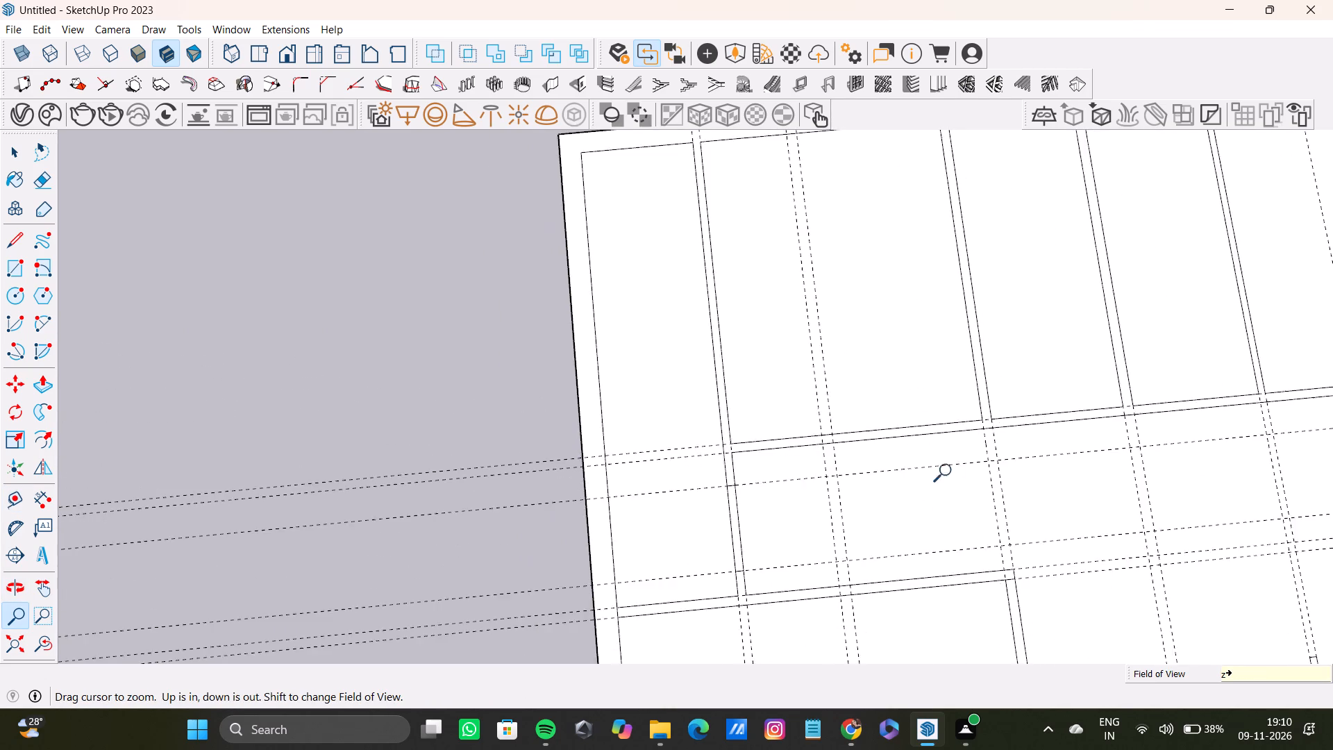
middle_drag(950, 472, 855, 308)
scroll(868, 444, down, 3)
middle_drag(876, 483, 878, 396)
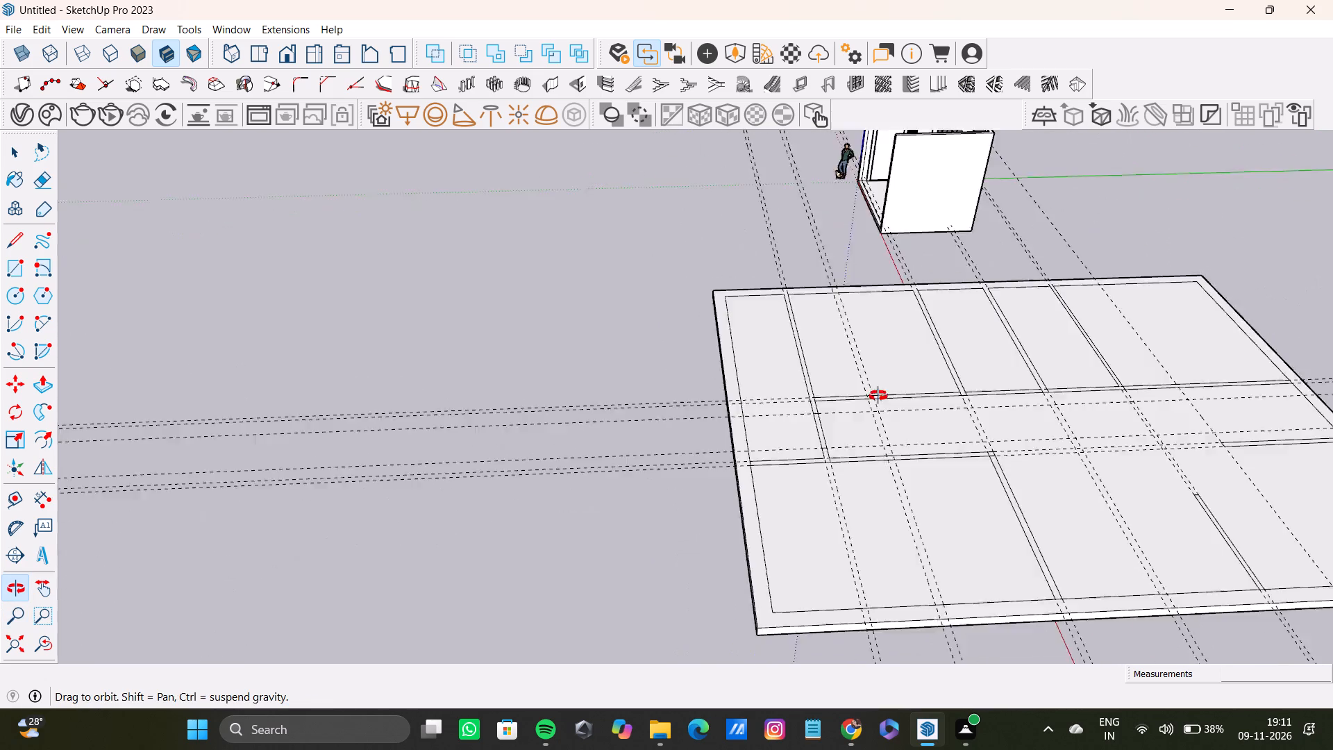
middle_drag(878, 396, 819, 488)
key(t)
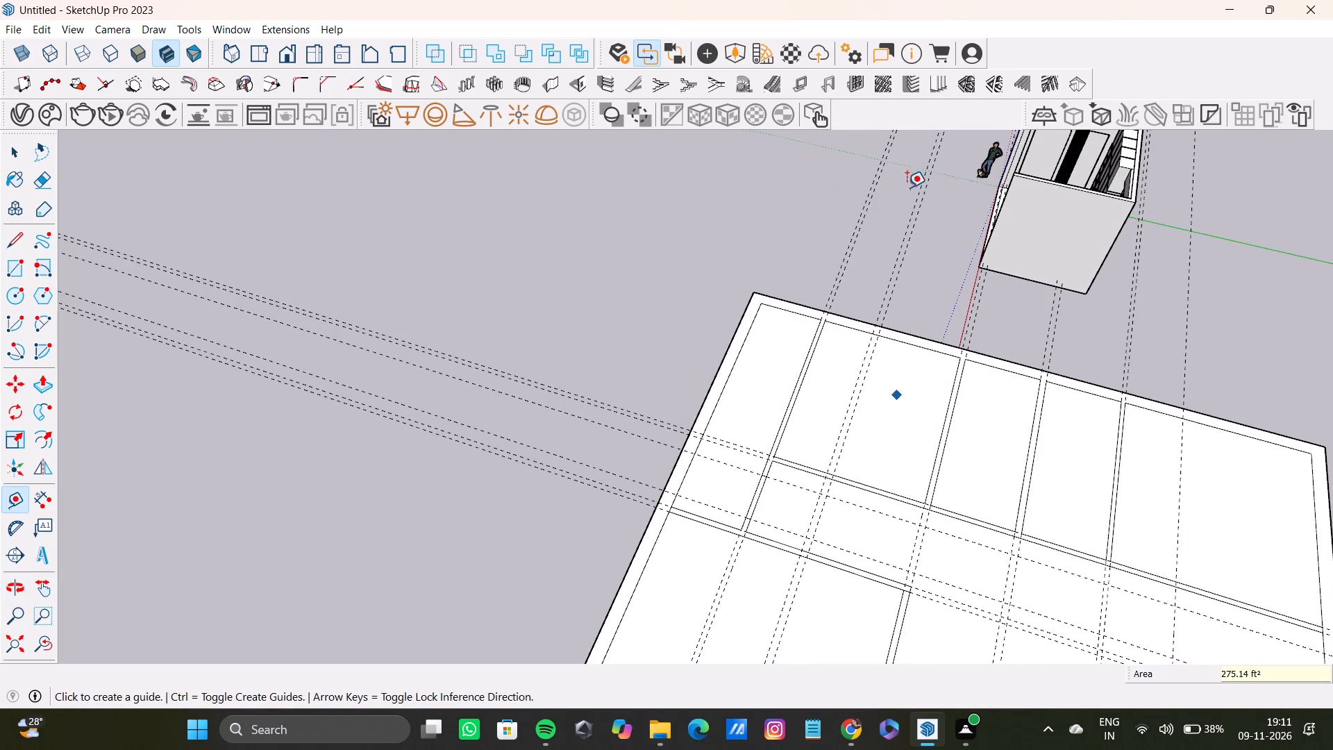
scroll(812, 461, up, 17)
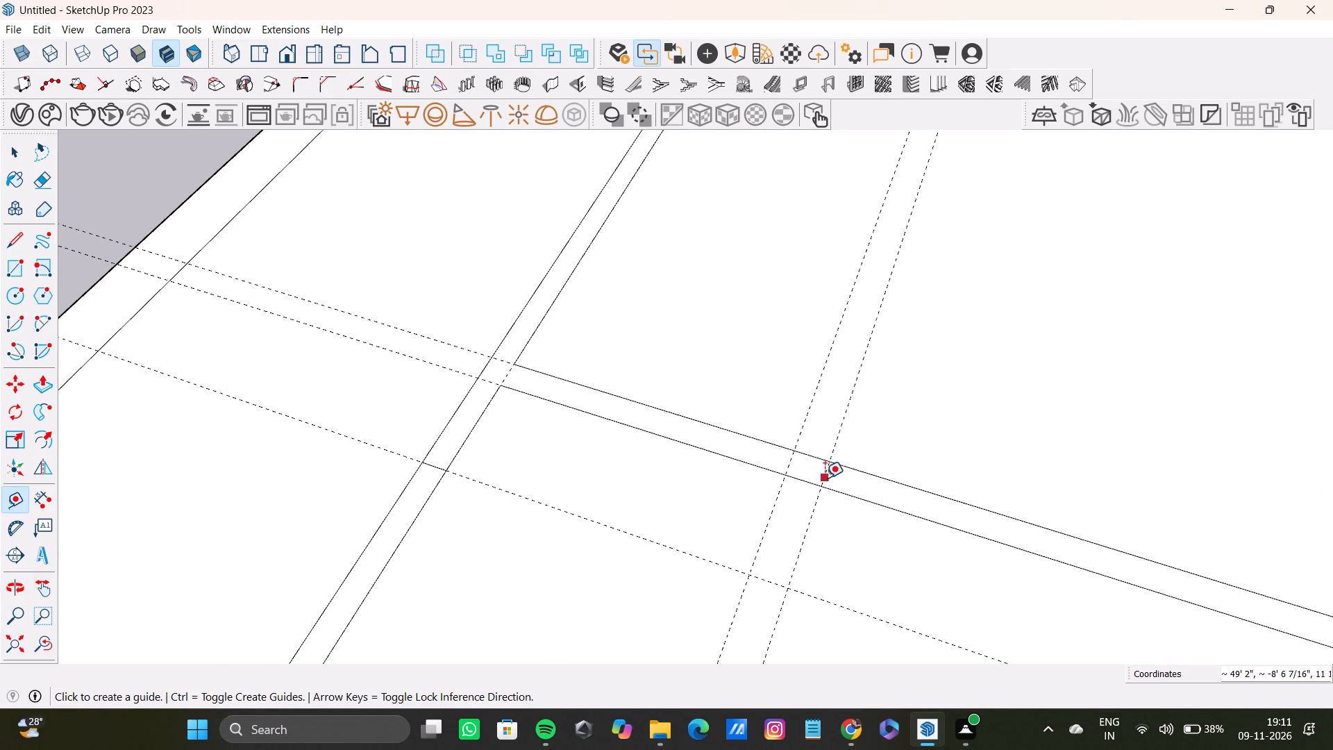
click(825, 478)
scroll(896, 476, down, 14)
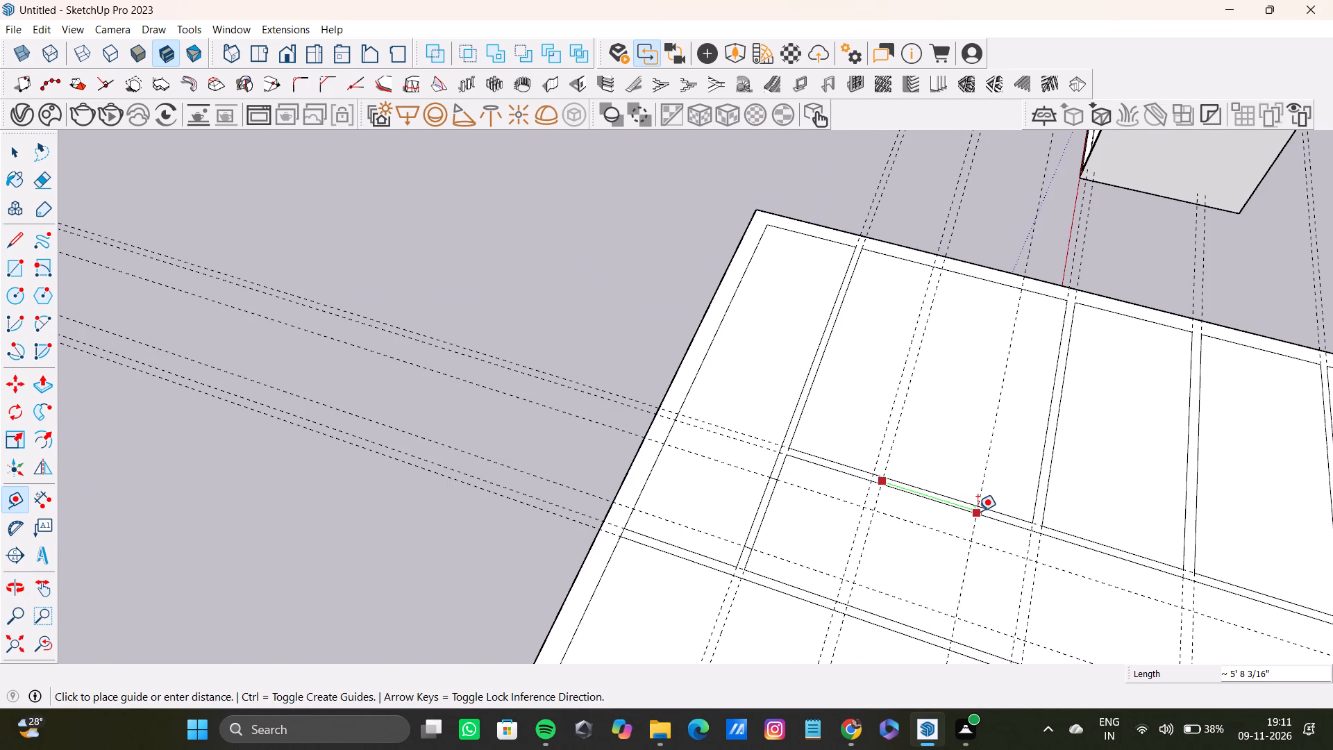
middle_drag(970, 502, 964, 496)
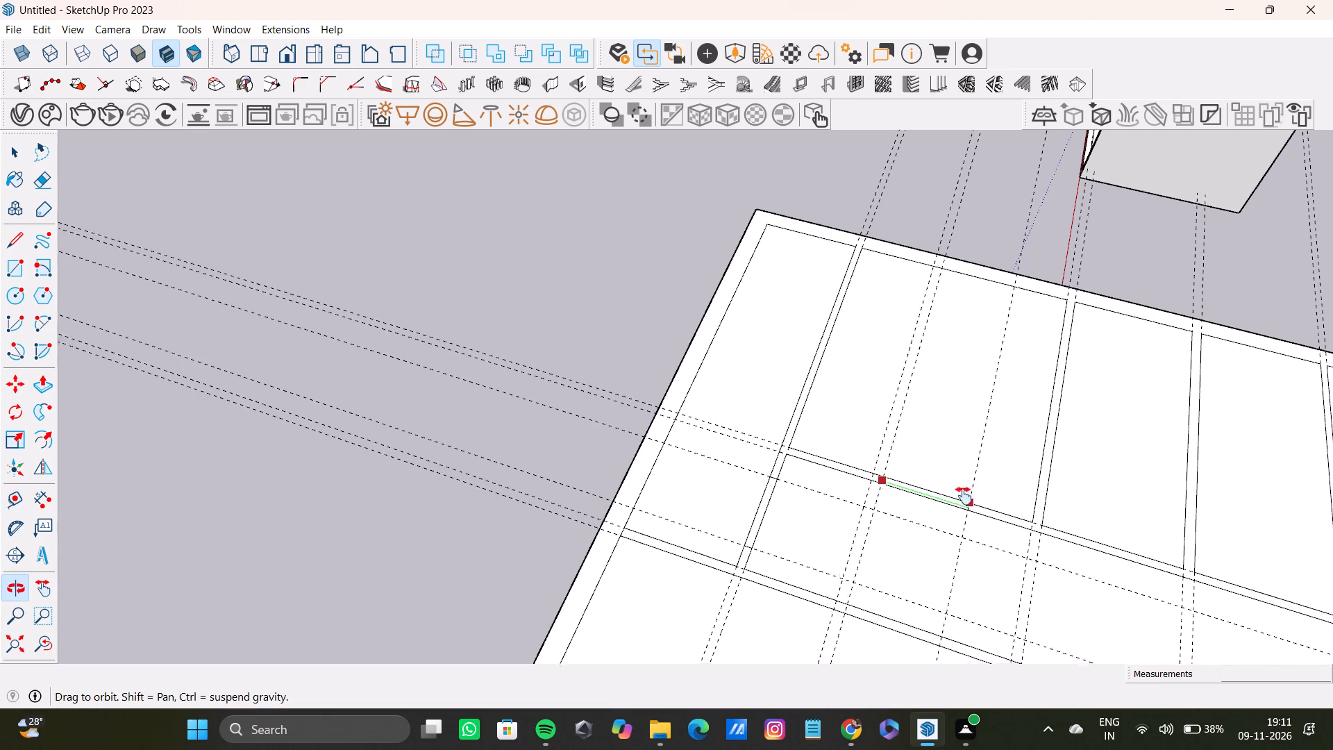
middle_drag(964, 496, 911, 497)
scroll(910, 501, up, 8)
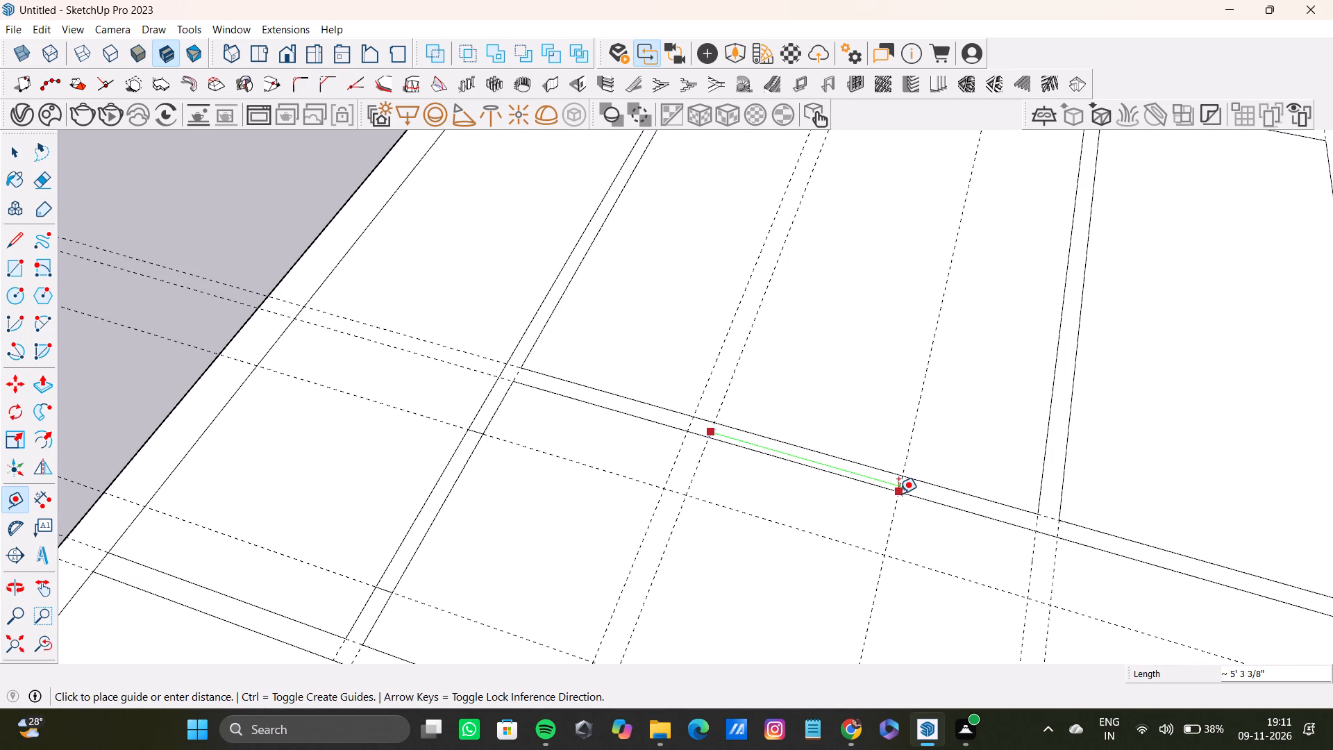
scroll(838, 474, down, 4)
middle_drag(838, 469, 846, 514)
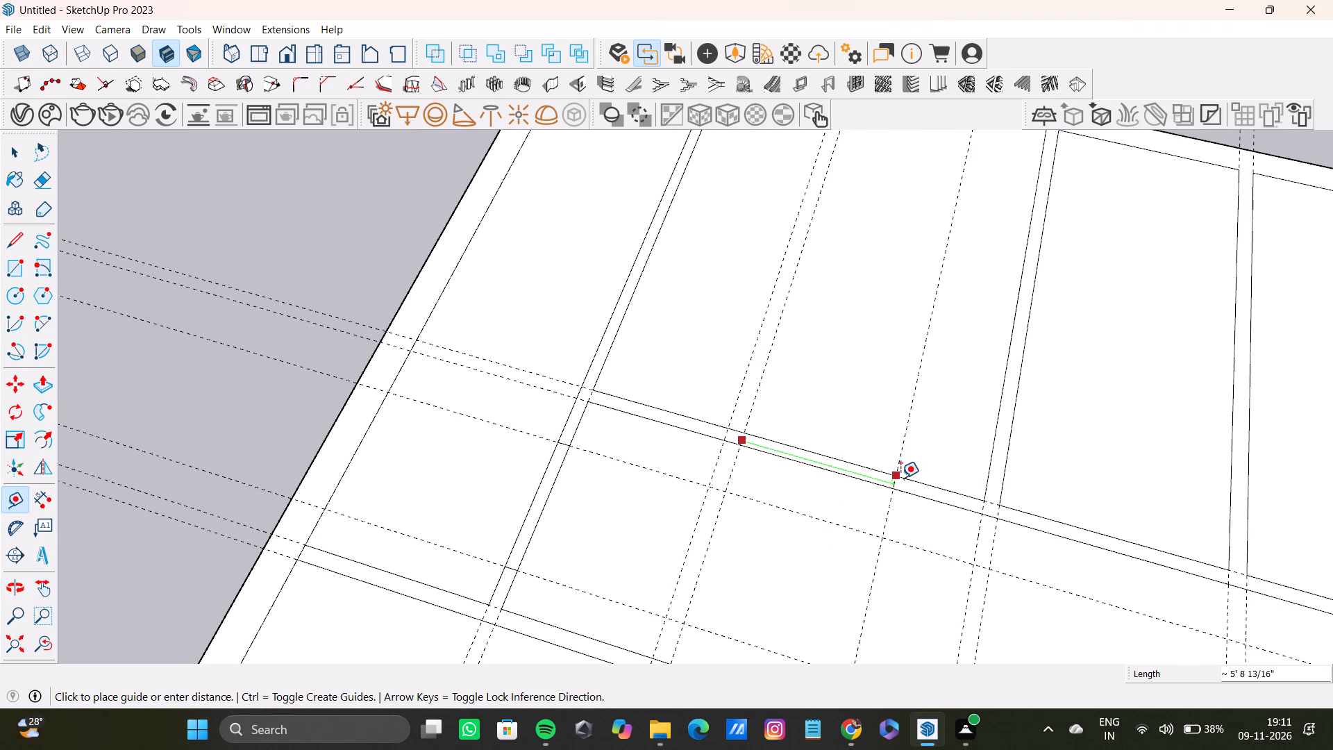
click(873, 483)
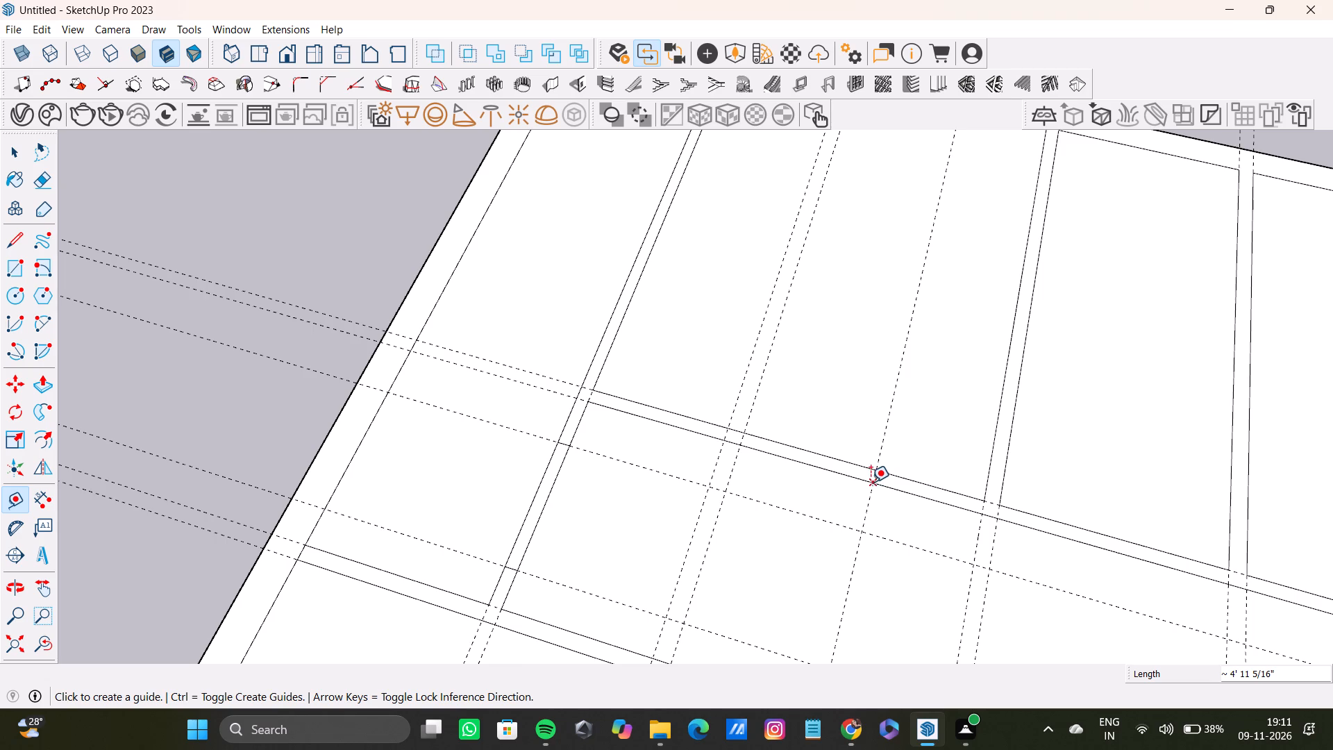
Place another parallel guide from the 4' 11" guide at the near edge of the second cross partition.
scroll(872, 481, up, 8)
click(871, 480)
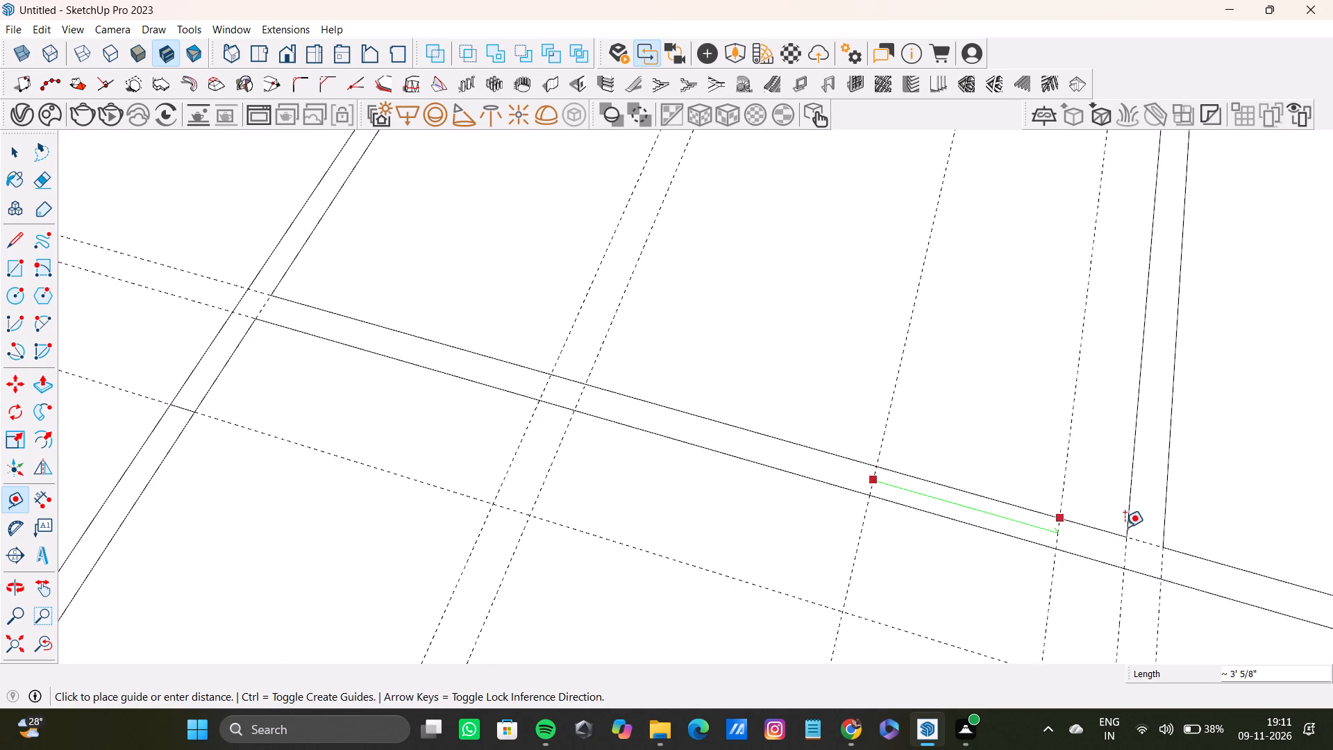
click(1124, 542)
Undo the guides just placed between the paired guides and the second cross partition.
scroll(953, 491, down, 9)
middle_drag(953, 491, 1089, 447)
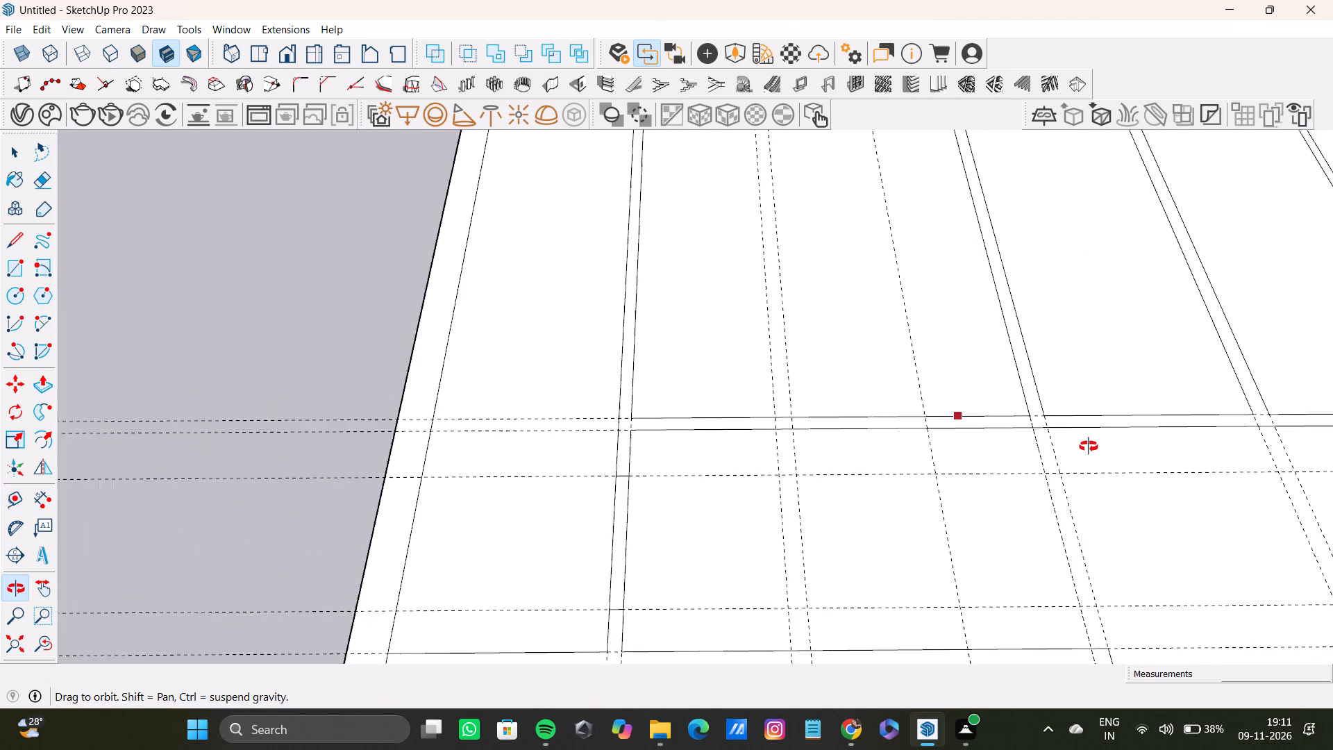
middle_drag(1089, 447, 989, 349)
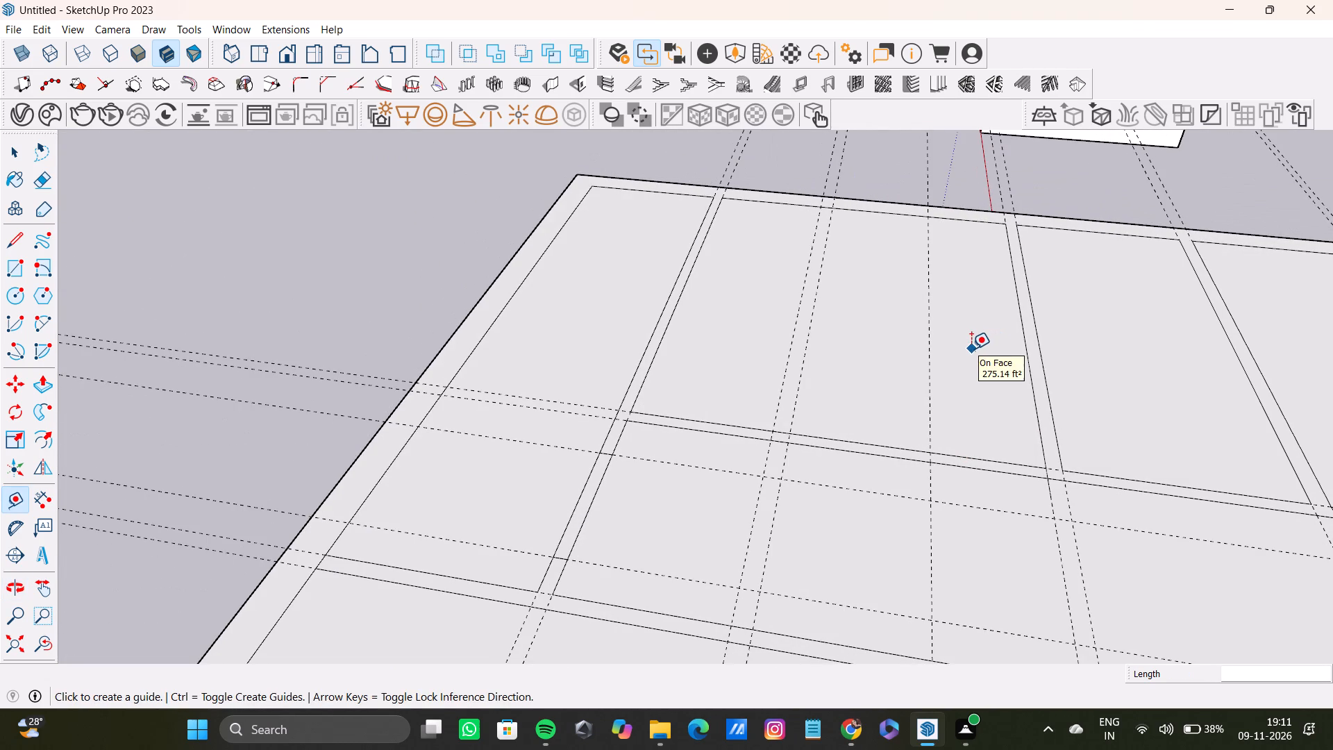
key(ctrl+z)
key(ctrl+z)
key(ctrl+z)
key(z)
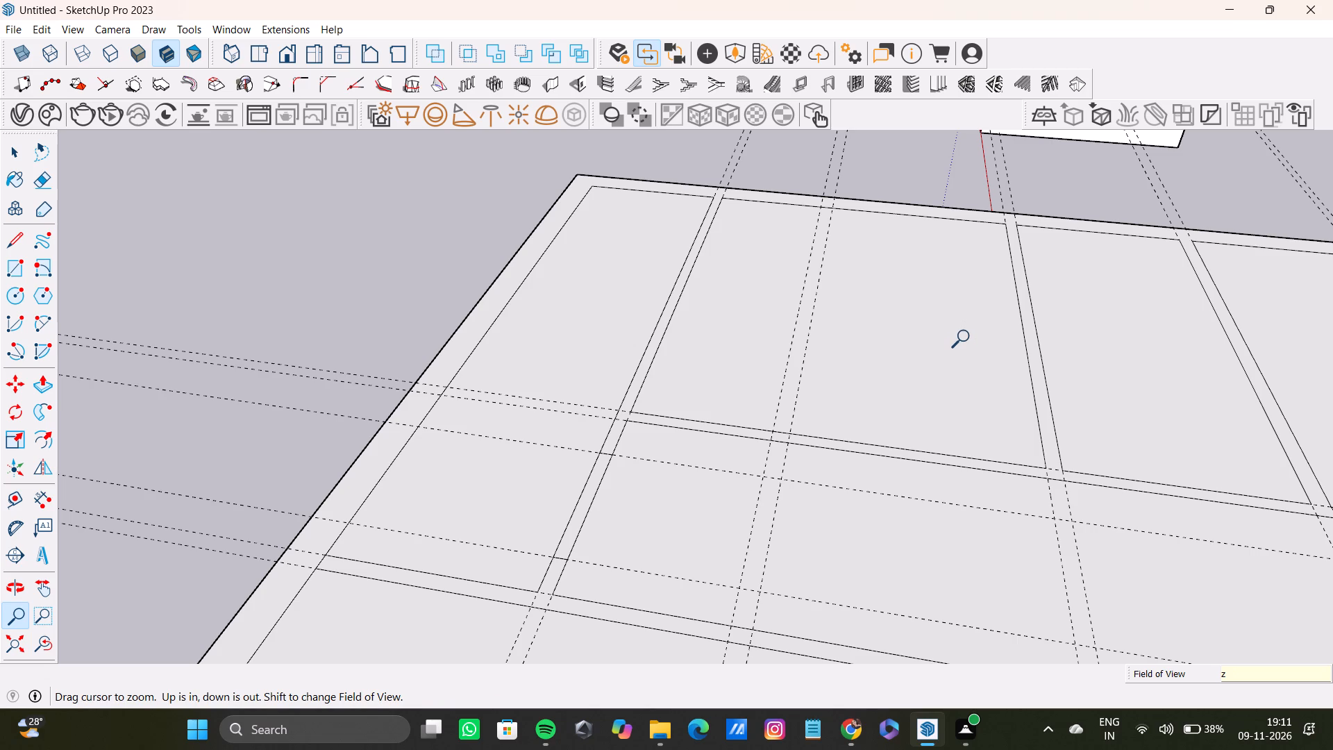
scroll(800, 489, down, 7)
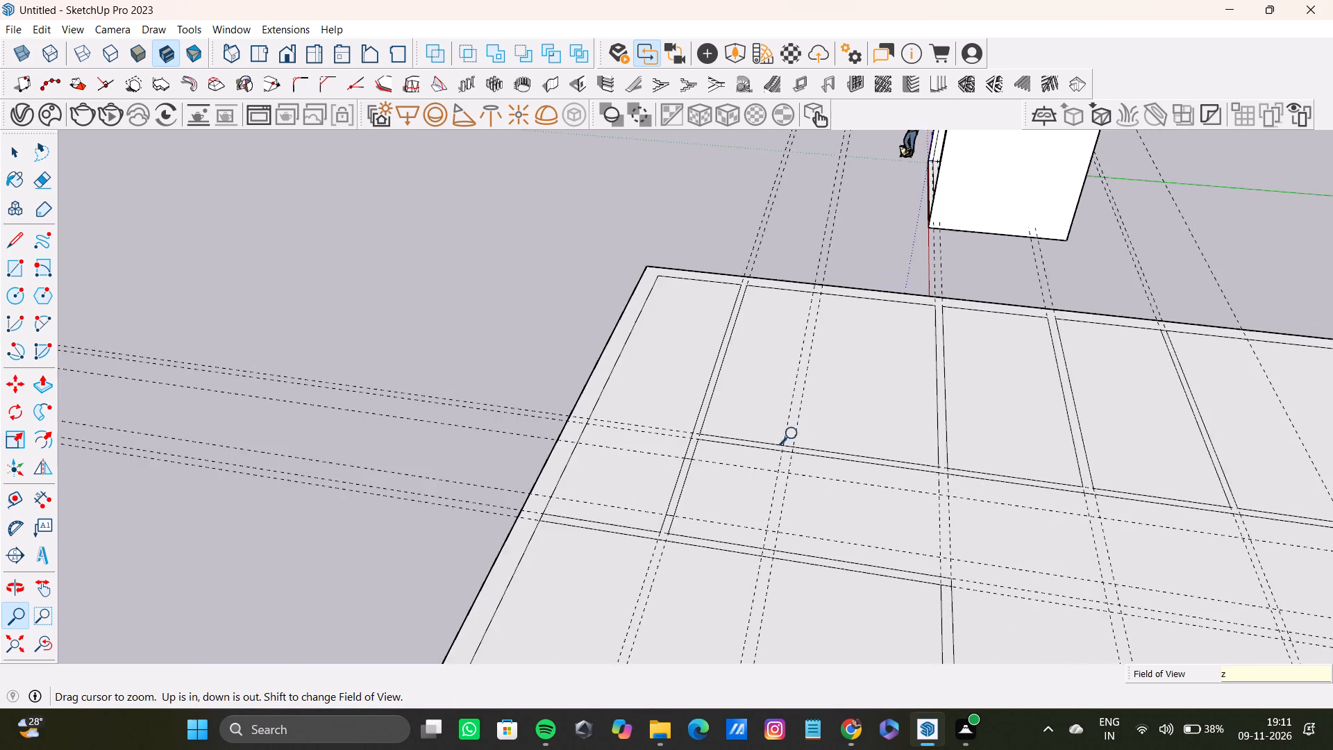
Delete the two paired guides between the first and second cross partitions.
middle_drag(796, 432, 775, 594)
scroll(782, 440, down, 4)
middle_drag(766, 469, 887, 537)
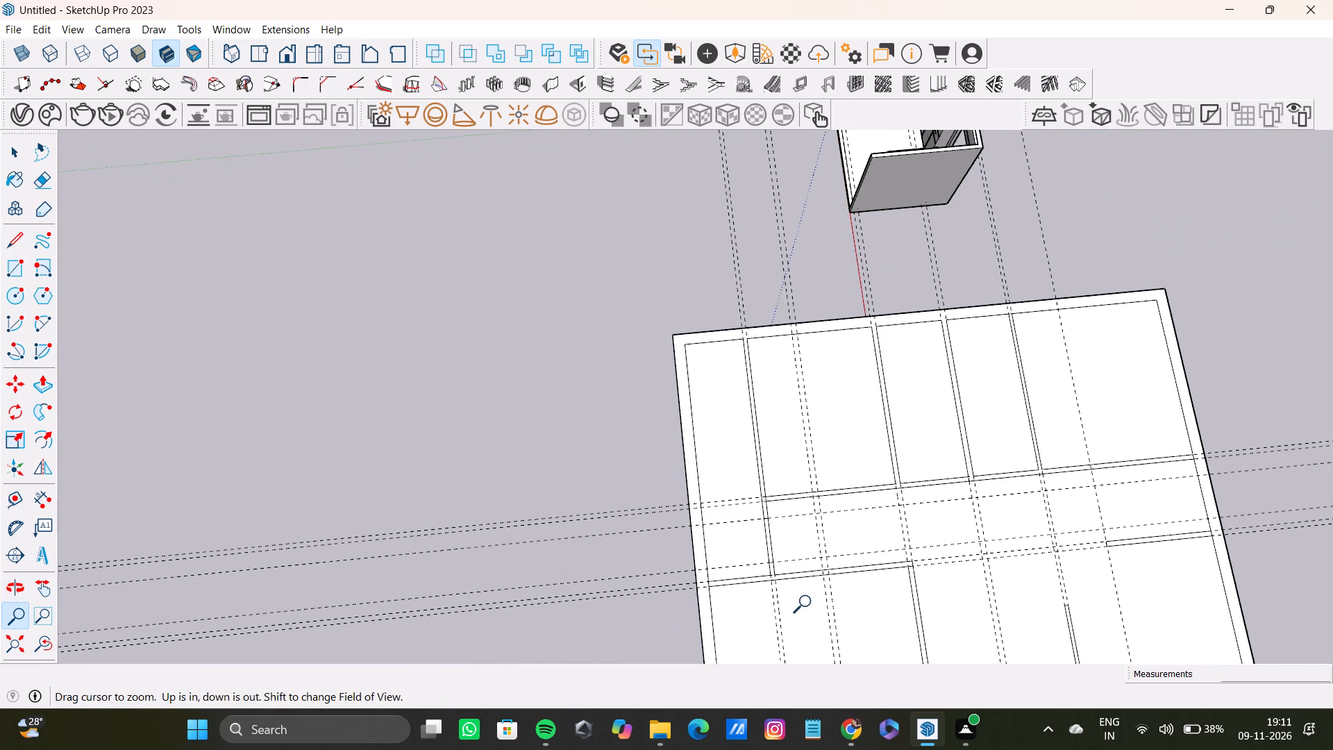
key(ctrl+z)
key(space)
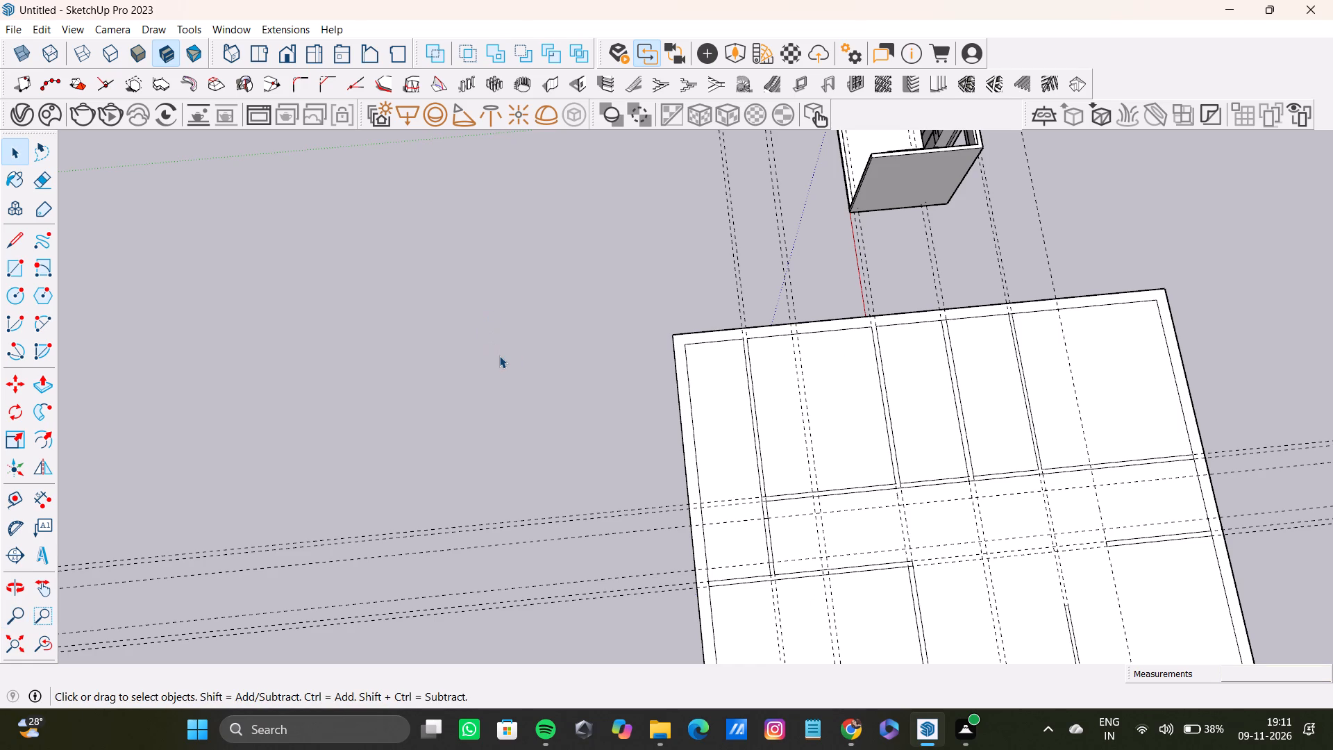
scroll(794, 497, up, 20)
scroll(794, 497, up, 2)
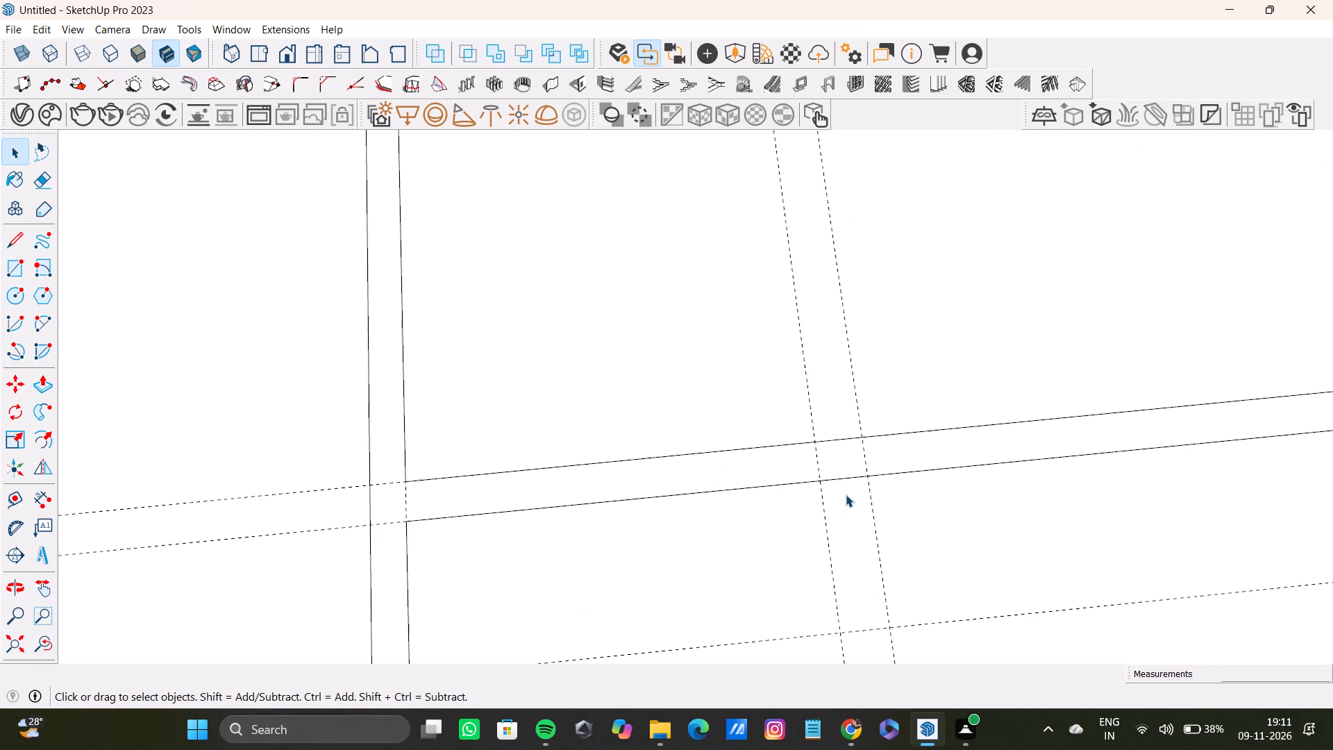
click(868, 458)
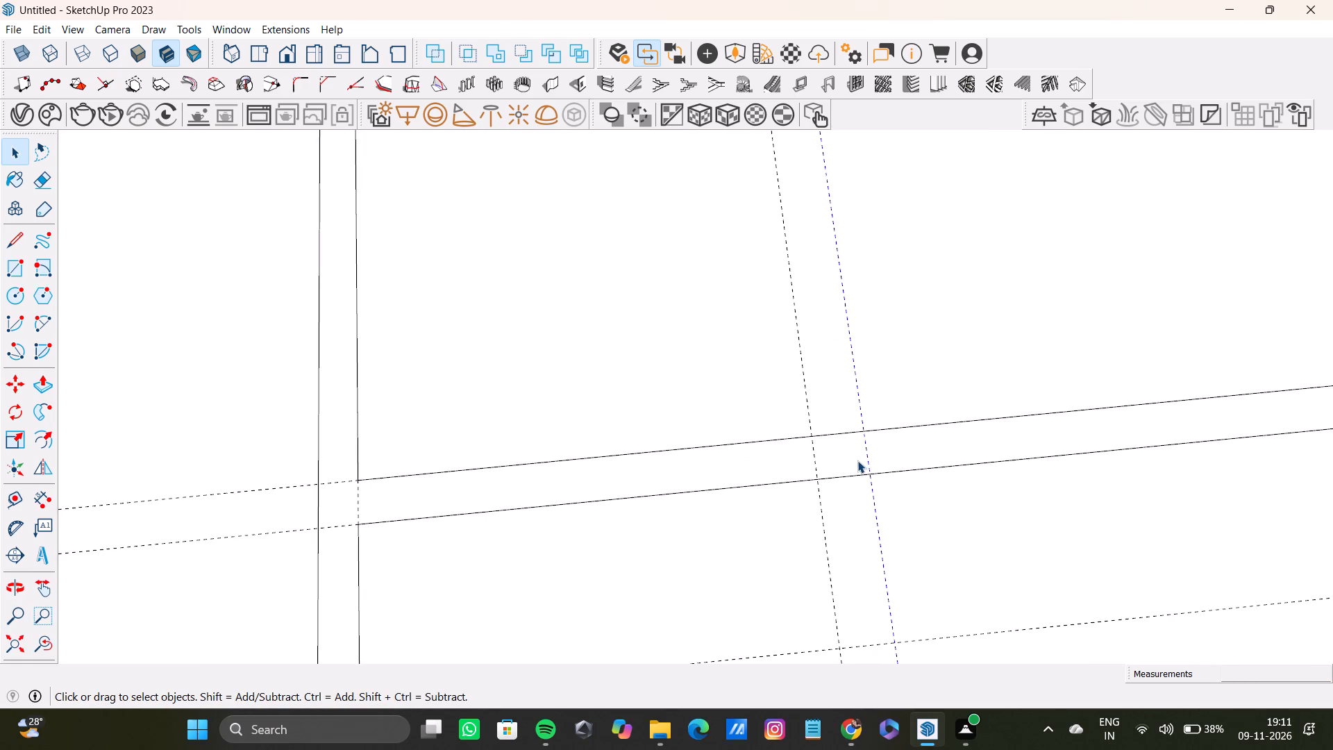
key(Delete)
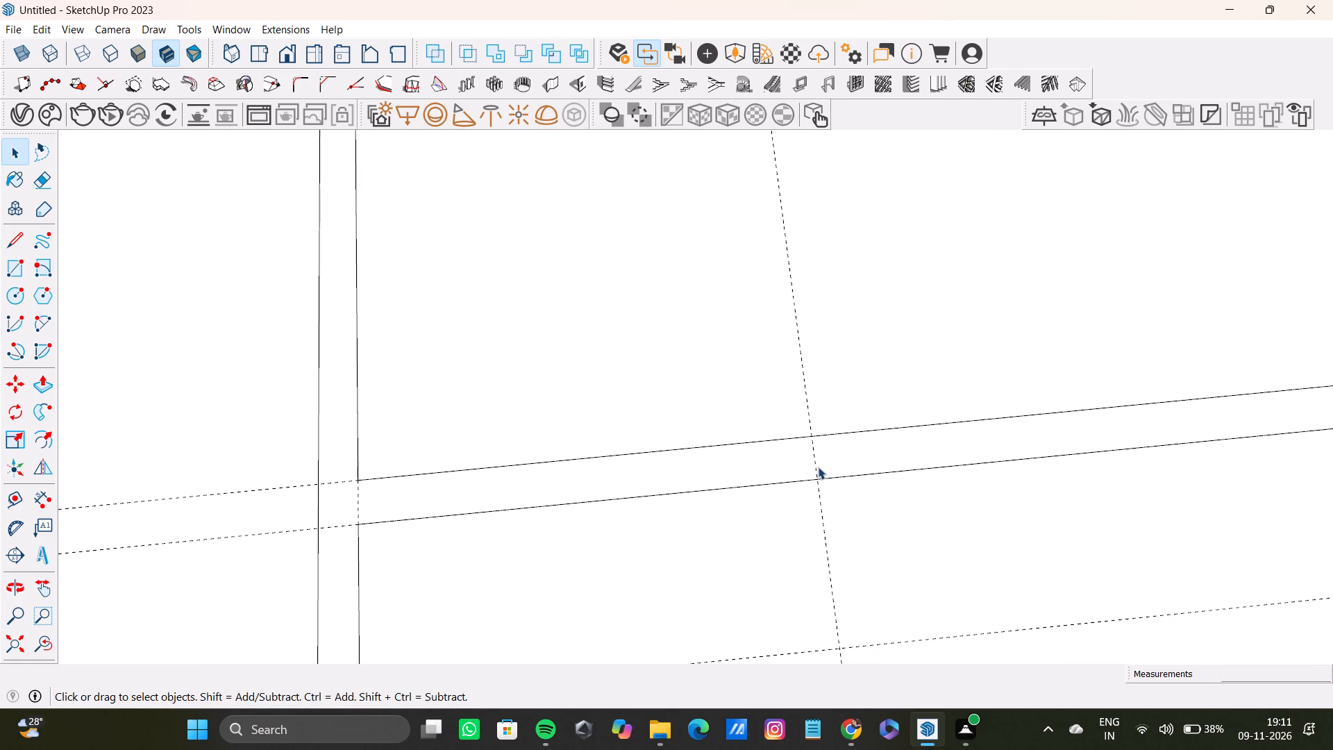
click(816, 467)
key(Delete)
key(Delete)
Place a parallel guide from the first cross partition's outer edge, beyond the midpoint of the bay before the second cross partition.
scroll(816, 467, down, 20)
middle_drag(812, 490, 782, 472)
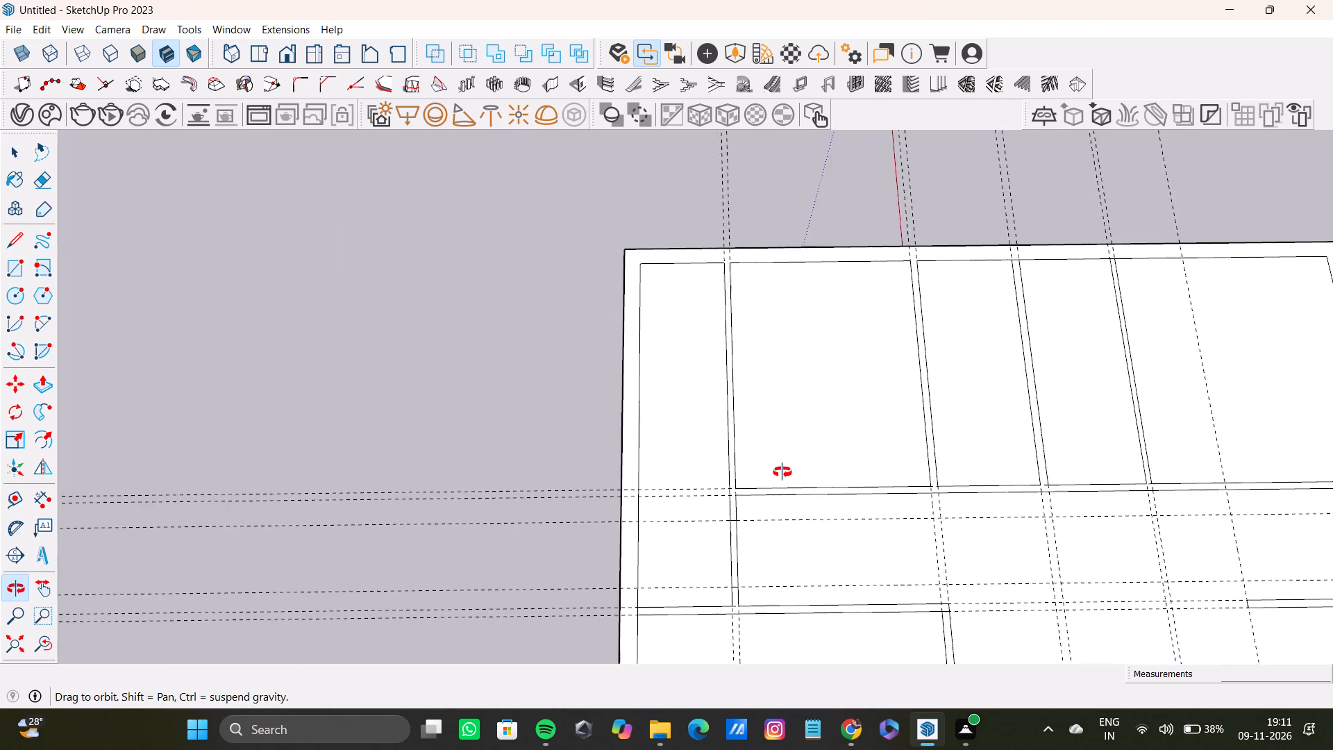
middle_drag(782, 472, 745, 399)
scroll(744, 477, up, 9)
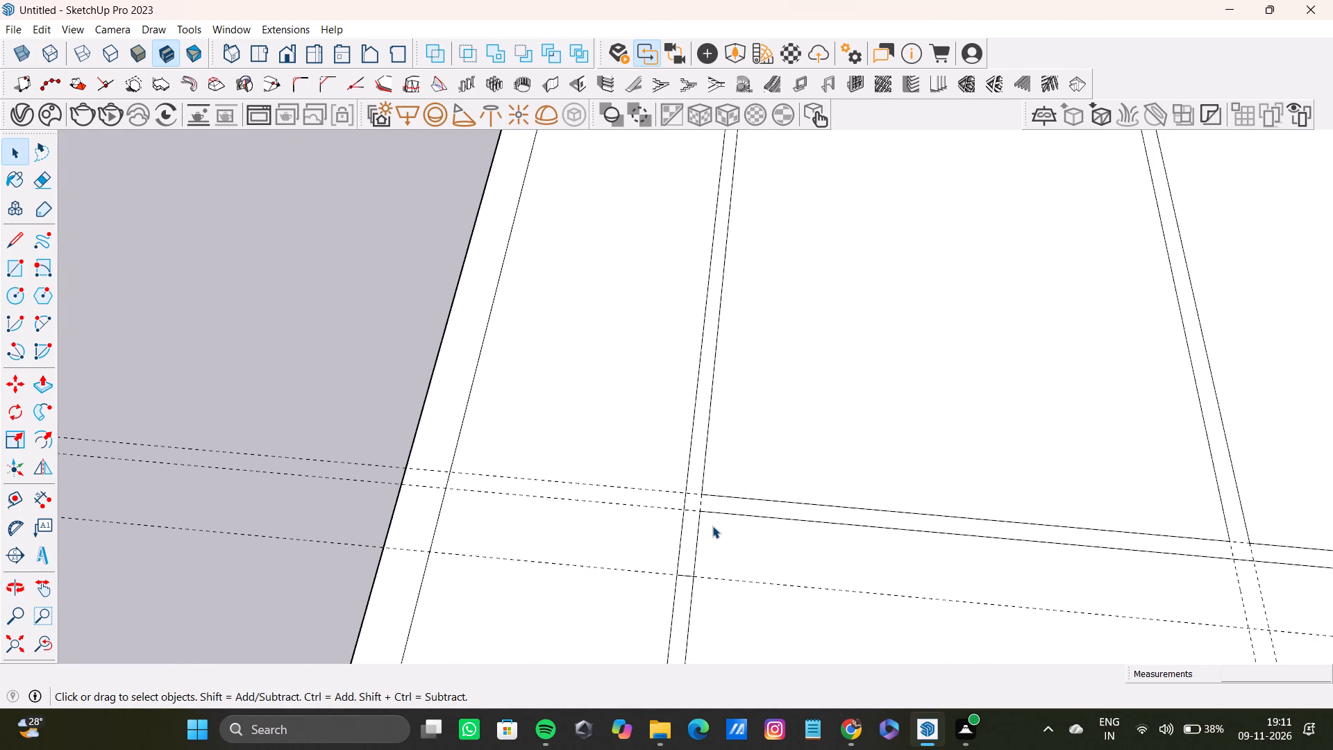
key(t)
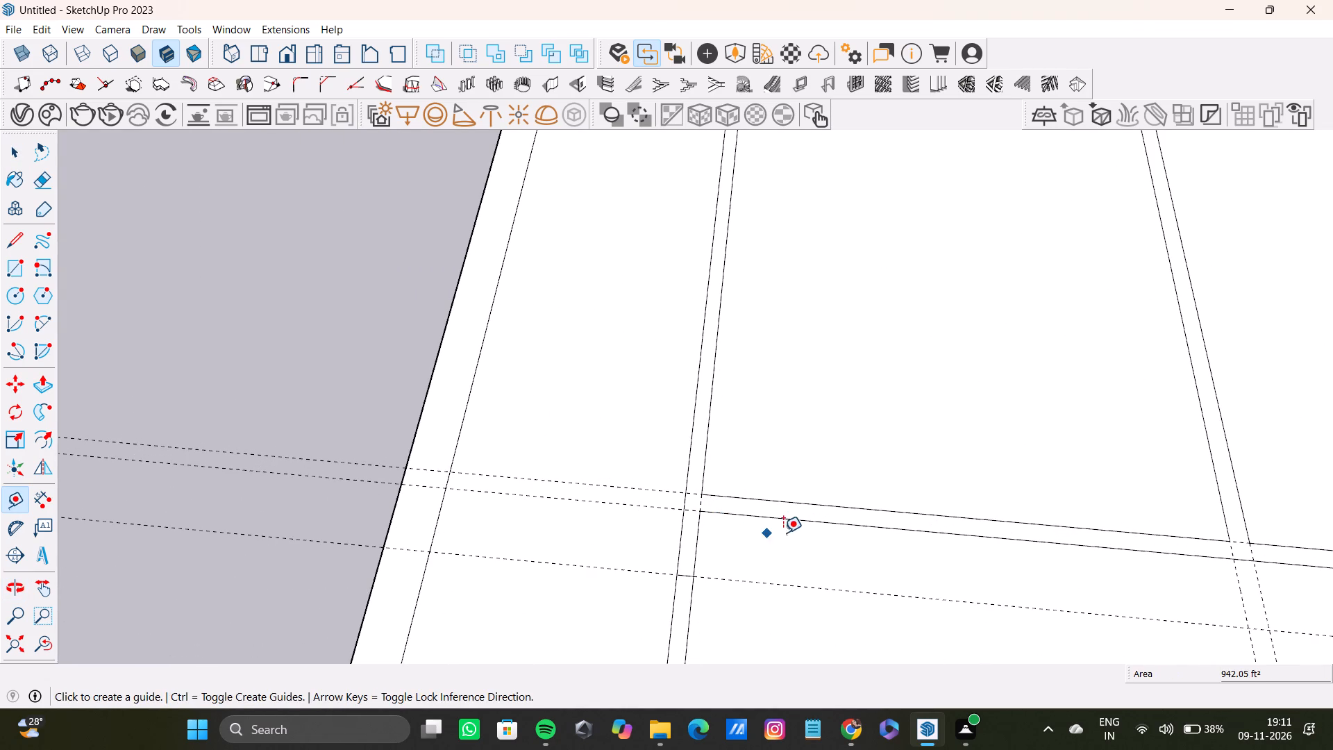
scroll(684, 507, up, 7)
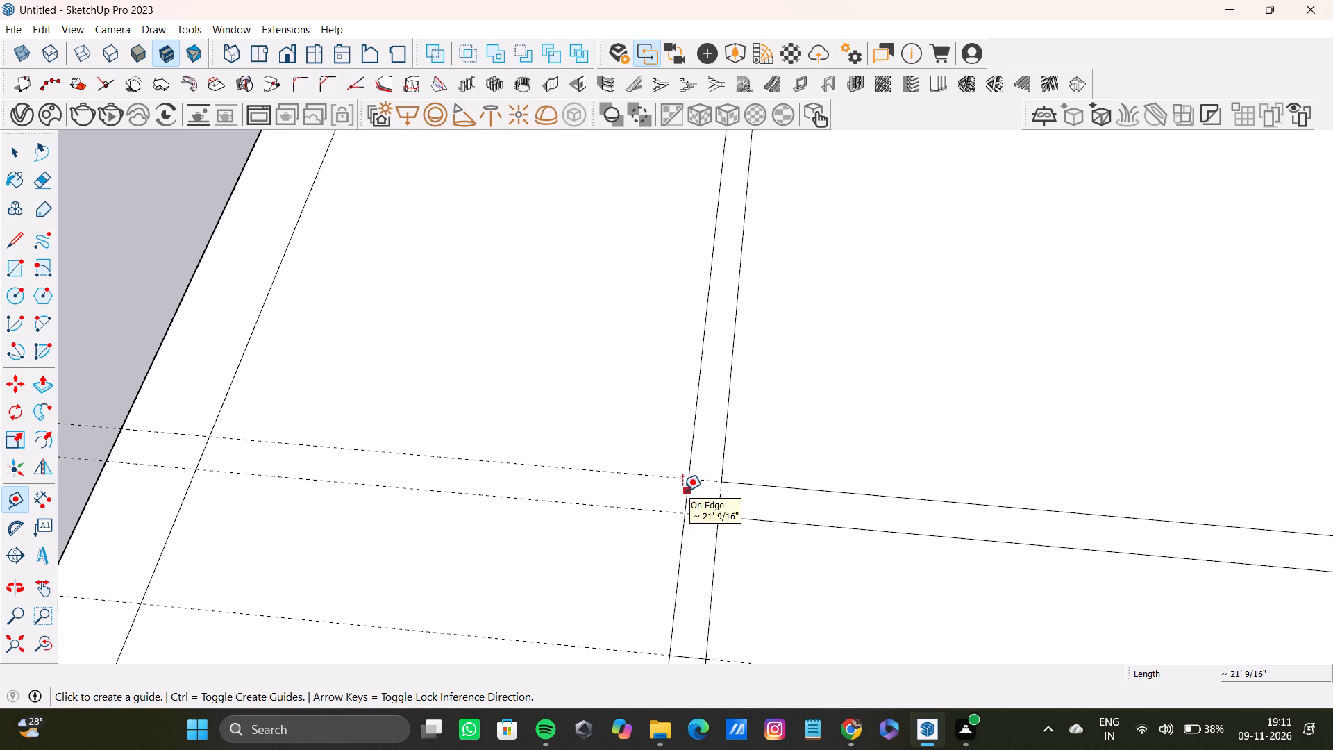
click(682, 491)
scroll(996, 520, down, 18)
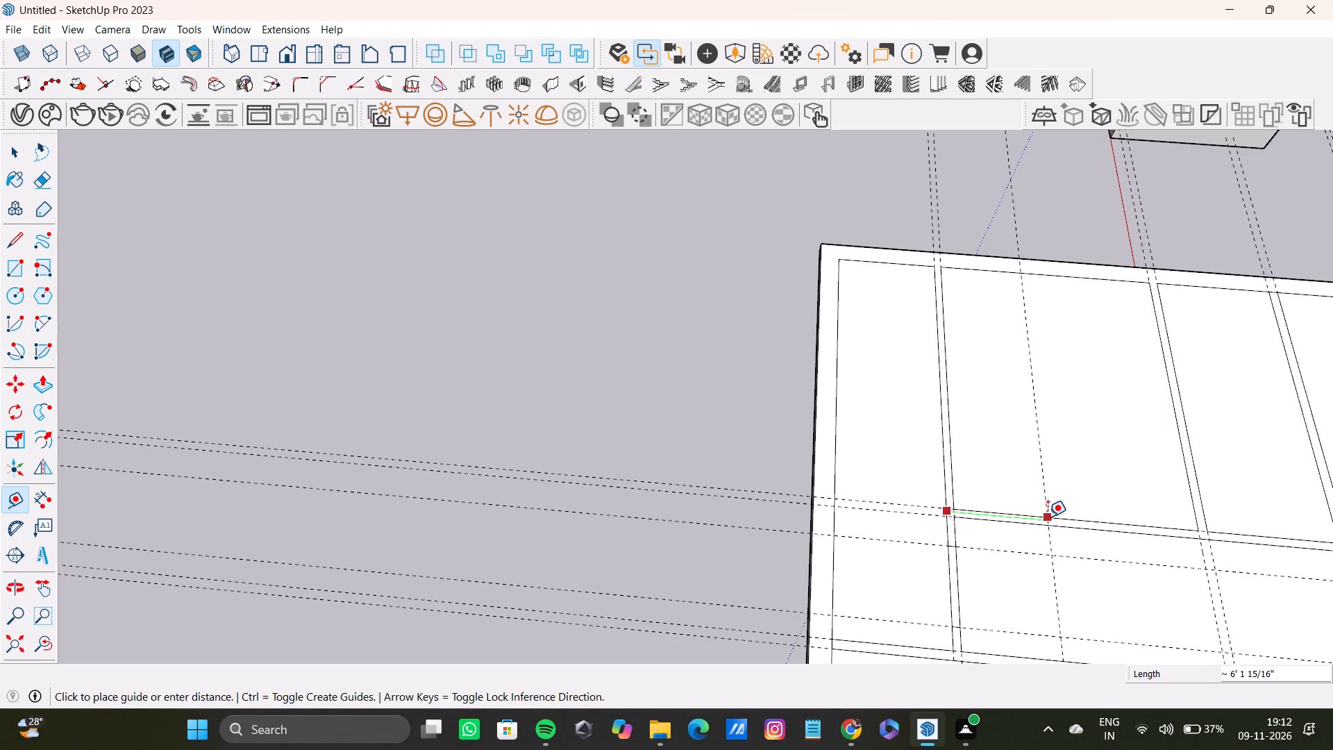
scroll(875, 503, down, 7)
scroll(1020, 519, up, 7)
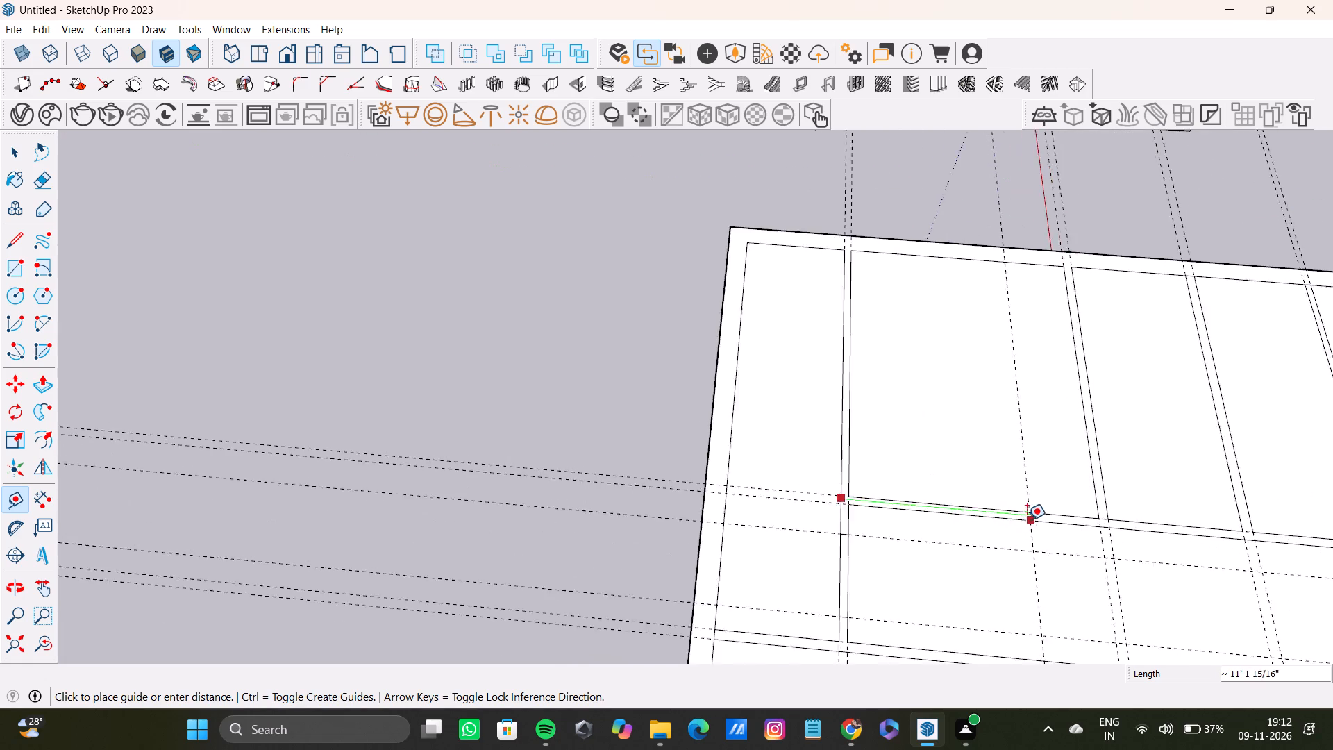
scroll(1027, 520, up, 6)
click(1000, 512)
Place another parallel guide about 4' 3" from that guide, just before the second cross partition.
scroll(1000, 510, up, 3)
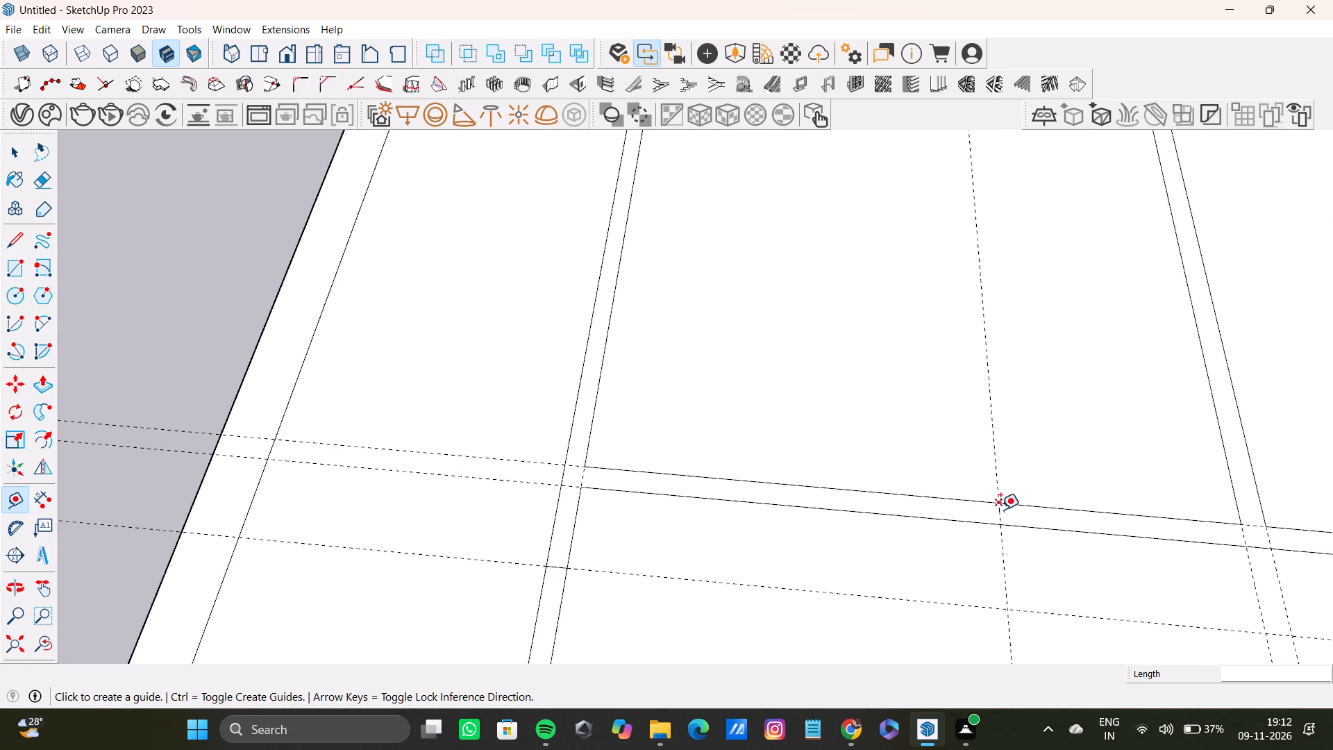
scroll(1000, 510, up, 6)
click(1000, 524)
scroll(1150, 534, down, 10)
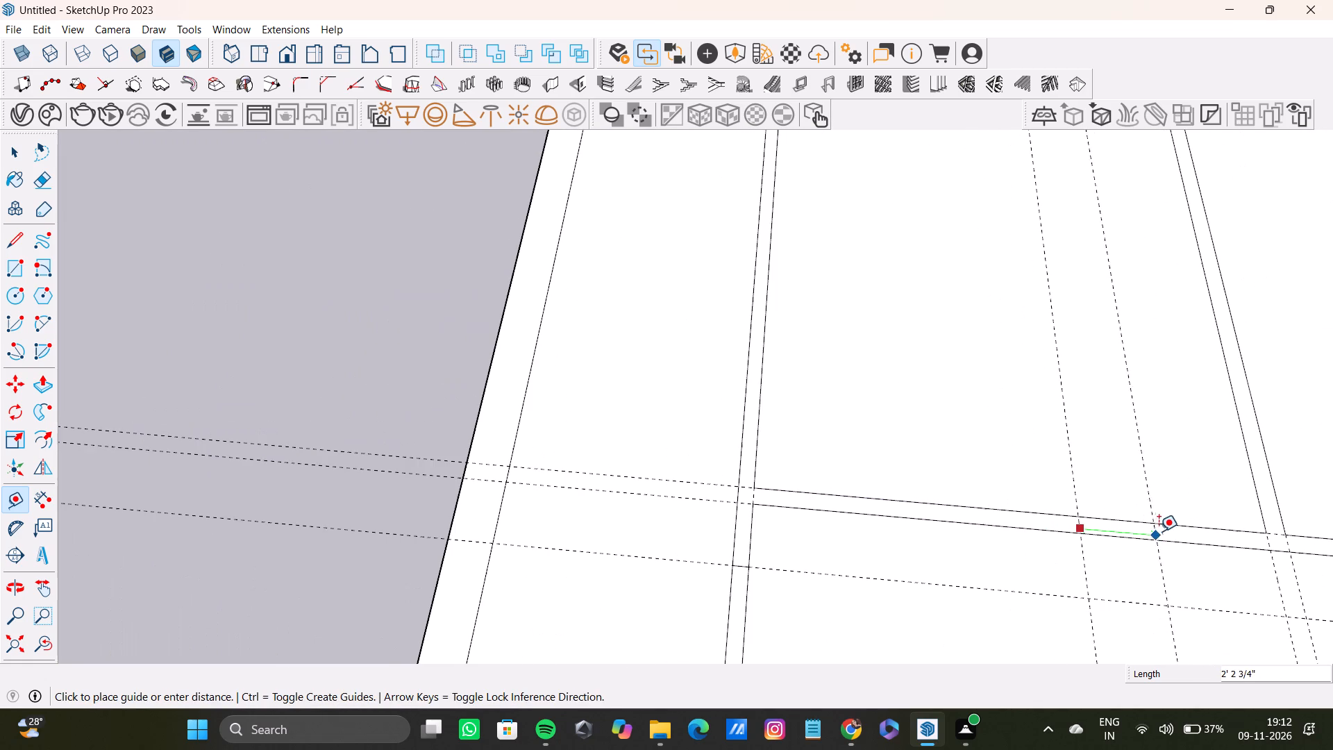
click(1230, 537)
Place a parallel guide about 4' 4 1/2" from the second cross partition's far edge, toward the third cross partition.
scroll(712, 472, down, 9)
scroll(948, 506, up, 10)
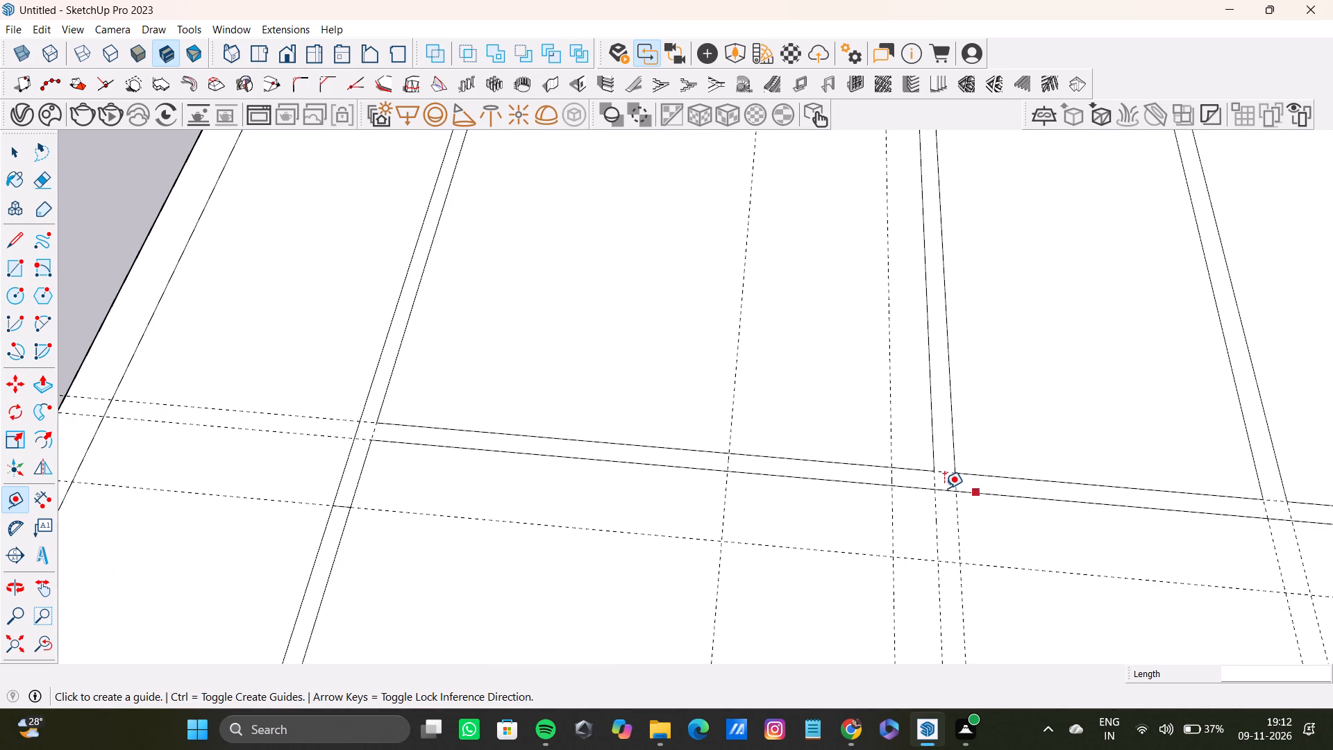
drag(955, 485, 962, 485)
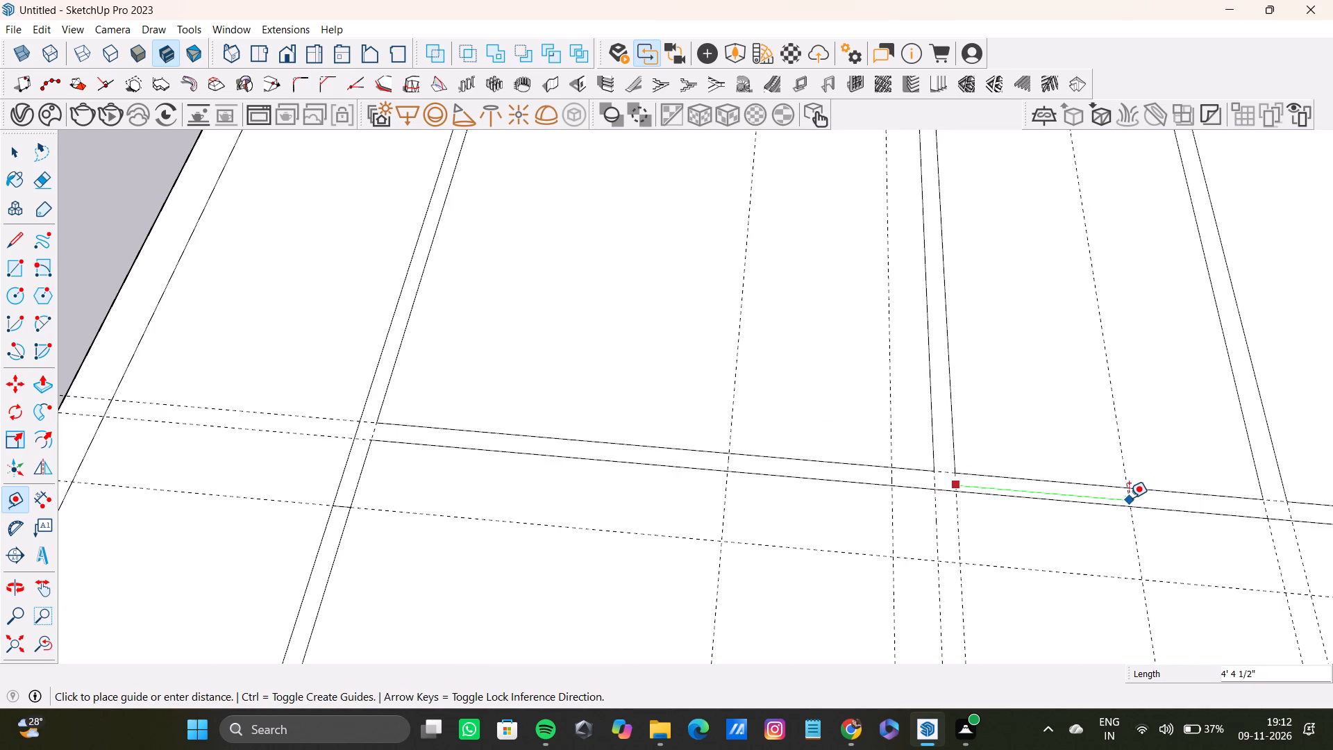
click(1129, 498)
Place another parallel guide about 2' 11" from the 4' 4 1/2" guide, just before the third cross partition.
scroll(1126, 501, up, 9)
scroll(767, 462, down, 10)
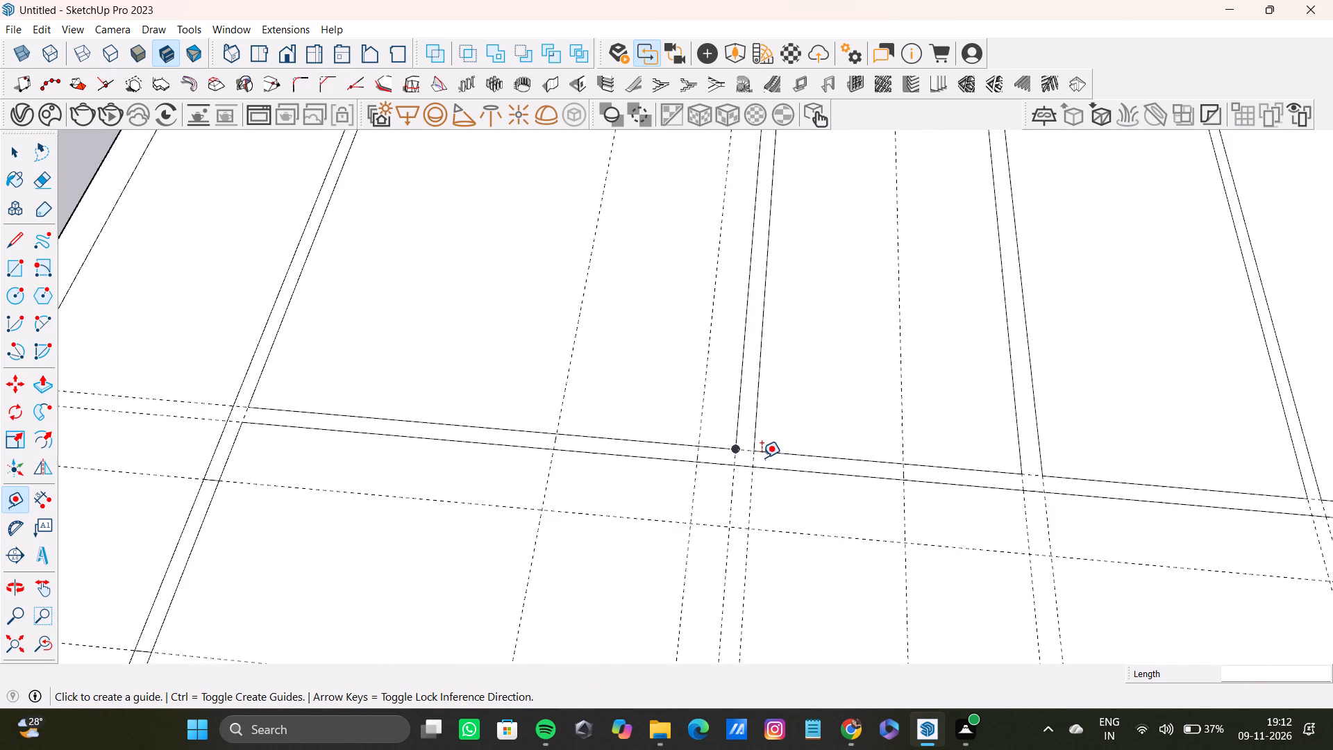
scroll(762, 458, down, 4)
scroll(761, 464, up, 1)
middle_drag(761, 464, 753, 501)
scroll(915, 485, up, 8)
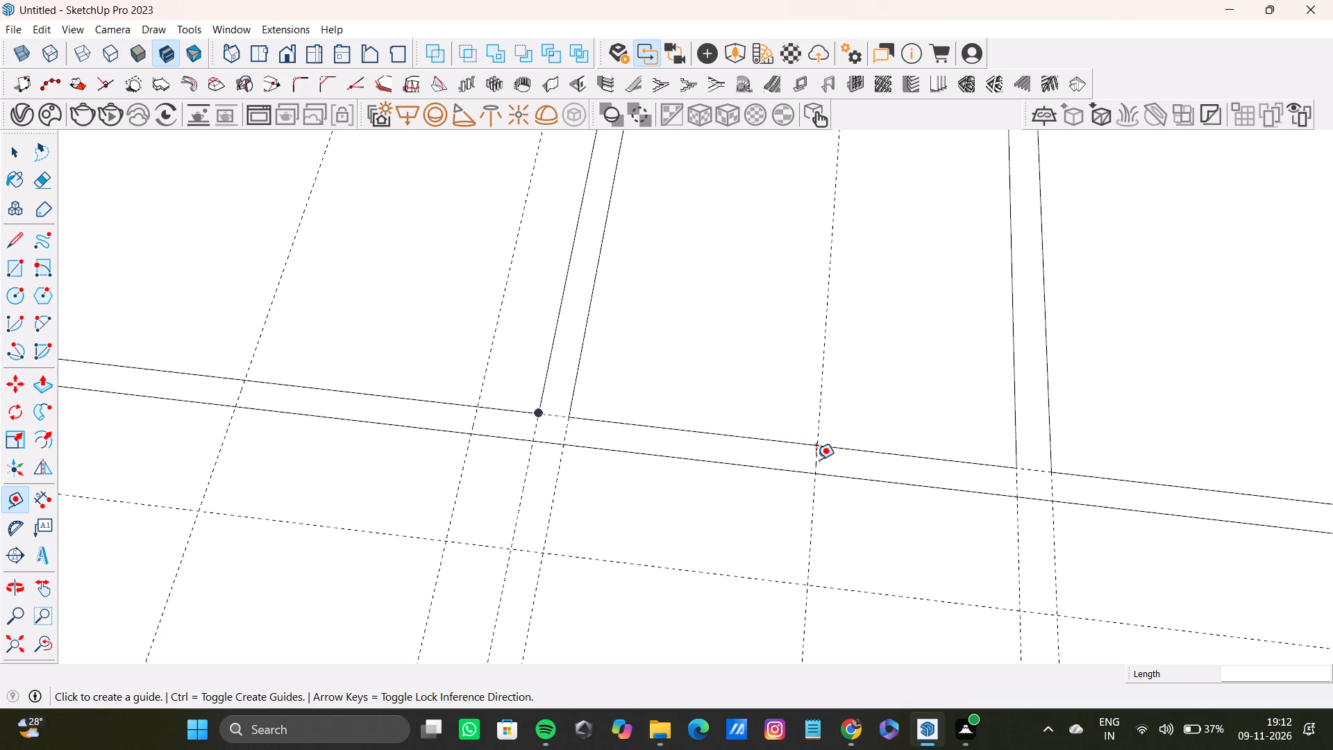
click(815, 458)
click(985, 485)
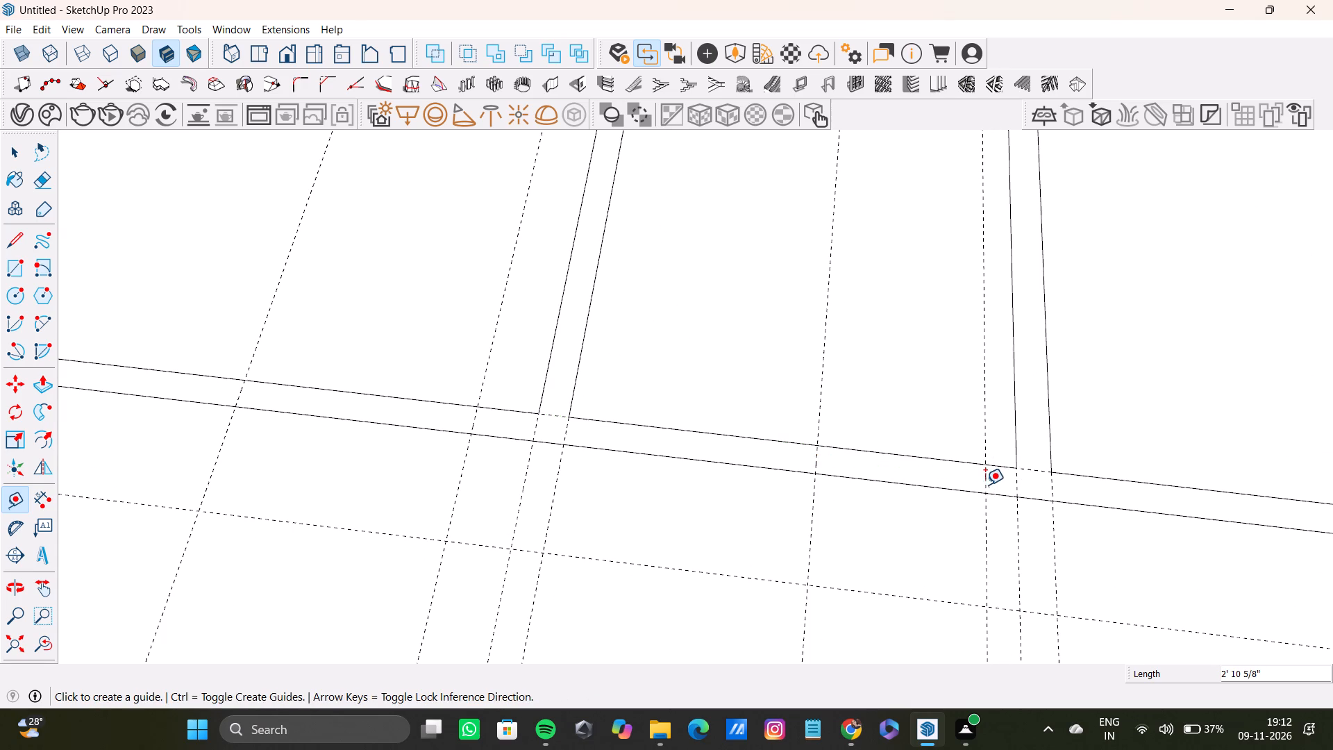
Place a parallel guide about 4' 9" from the third cross partition's far edge, toward the fourth cross partition.
scroll(744, 451, down, 10)
middle_drag(755, 478, 746, 492)
scroll(823, 486, up, 6)
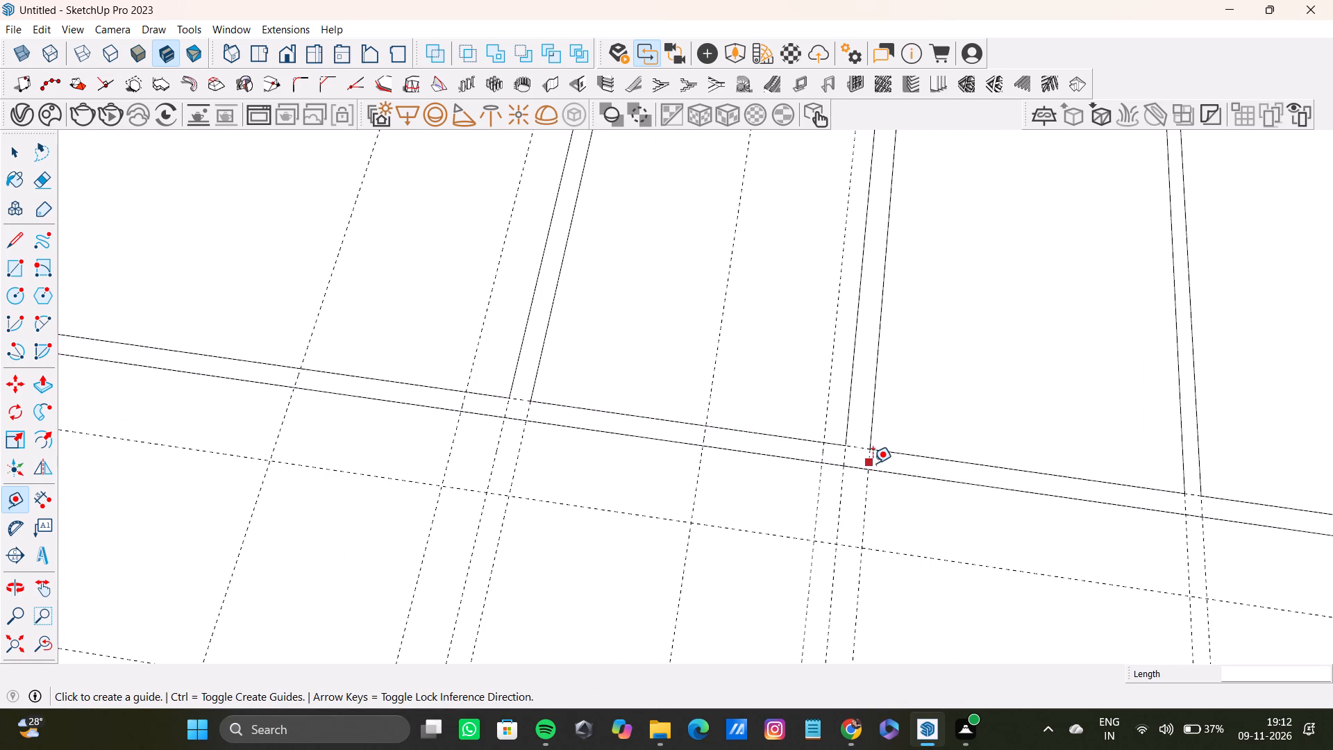
click(871, 463)
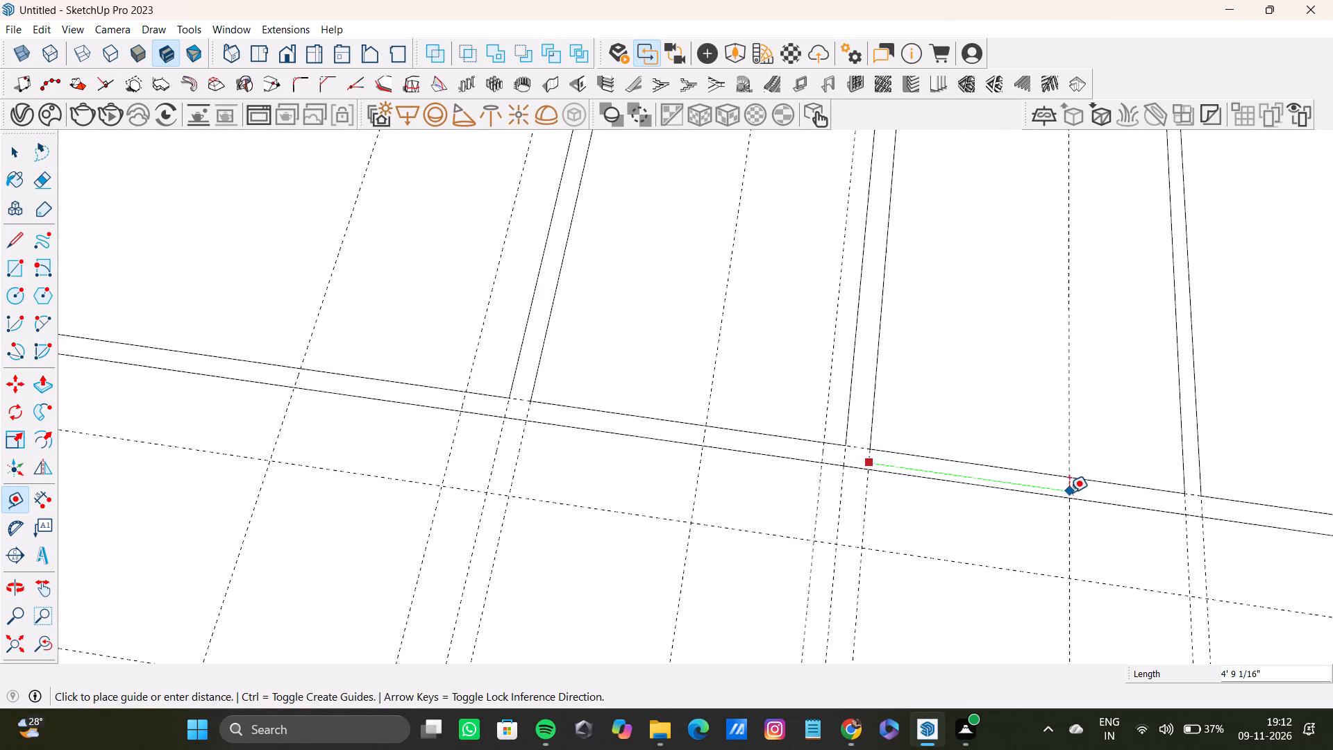
click(1069, 492)
Place another parallel guide about 2' 3" from the 4' 9" guide, just before the fourth cross partition.
click(1071, 494)
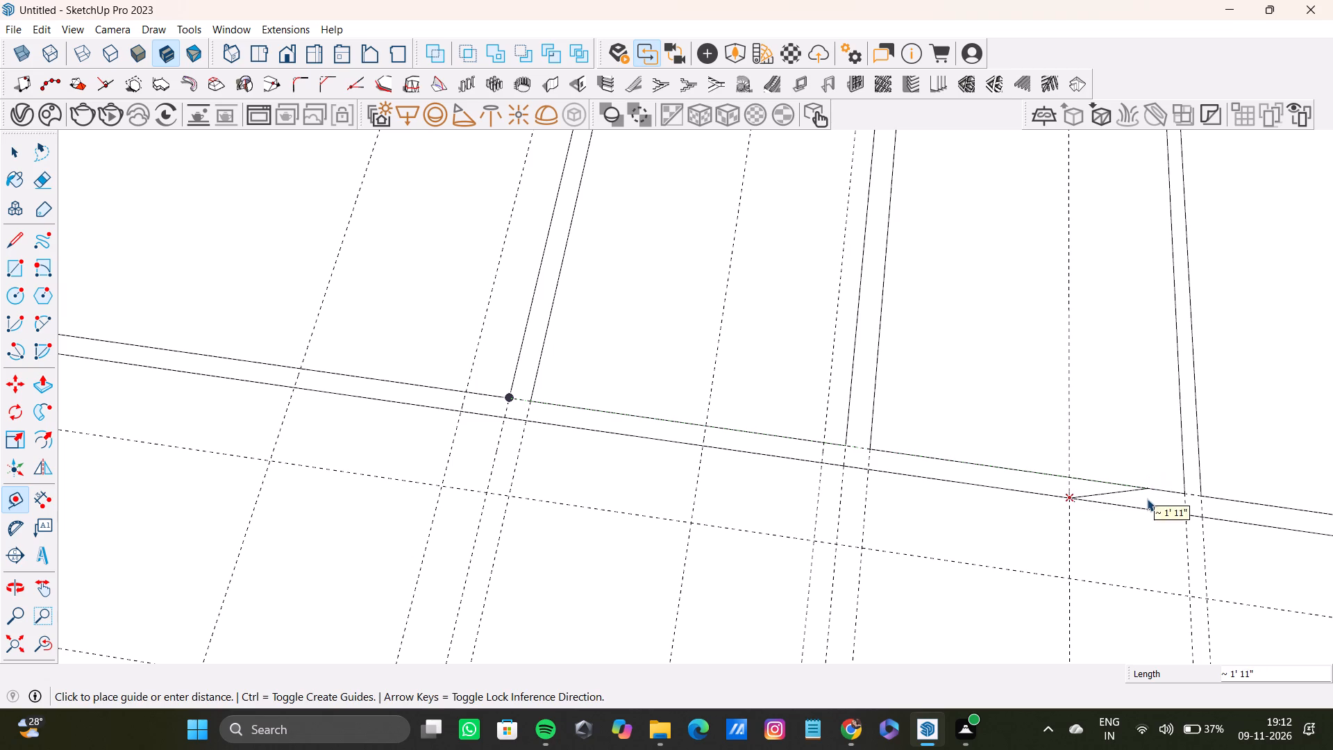
key(space)
text(t)
scroll(1092, 491, up, 8)
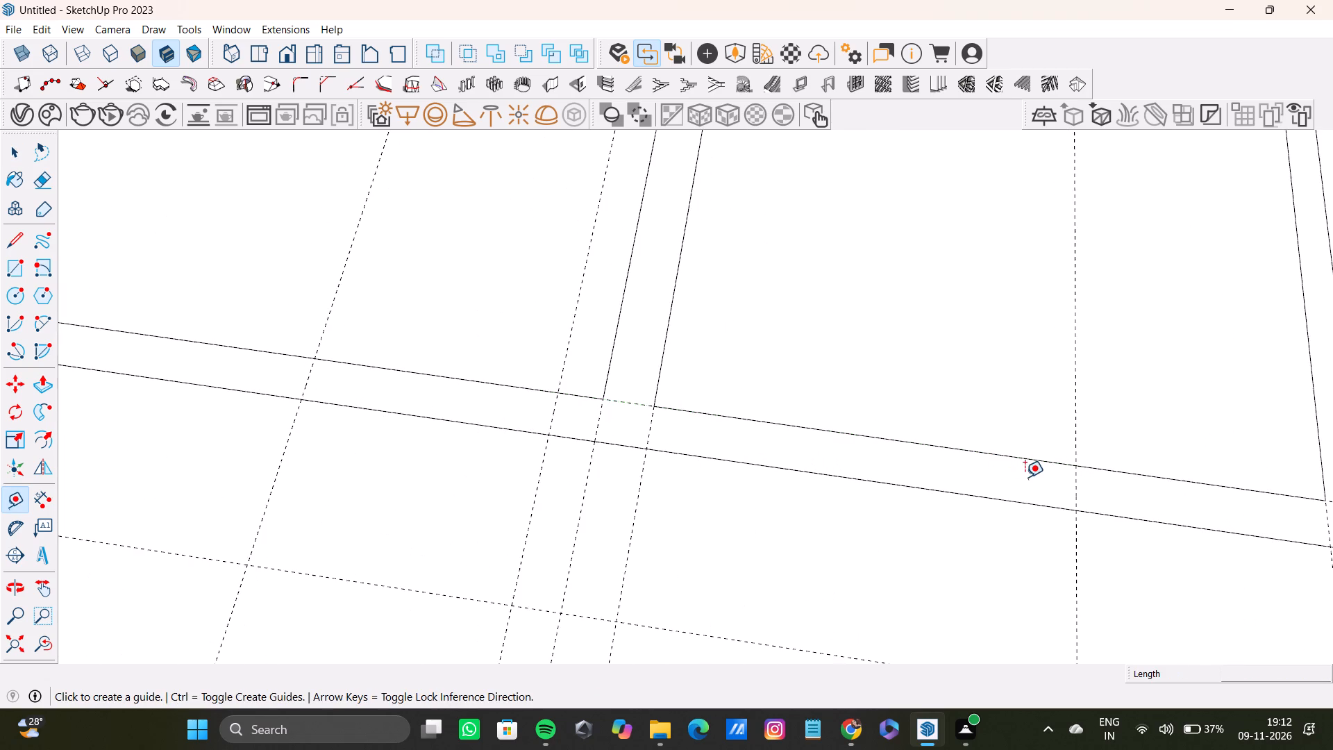
scroll(997, 483, down, 14)
middle_drag(889, 494, 888, 504)
scroll(1018, 503, up, 11)
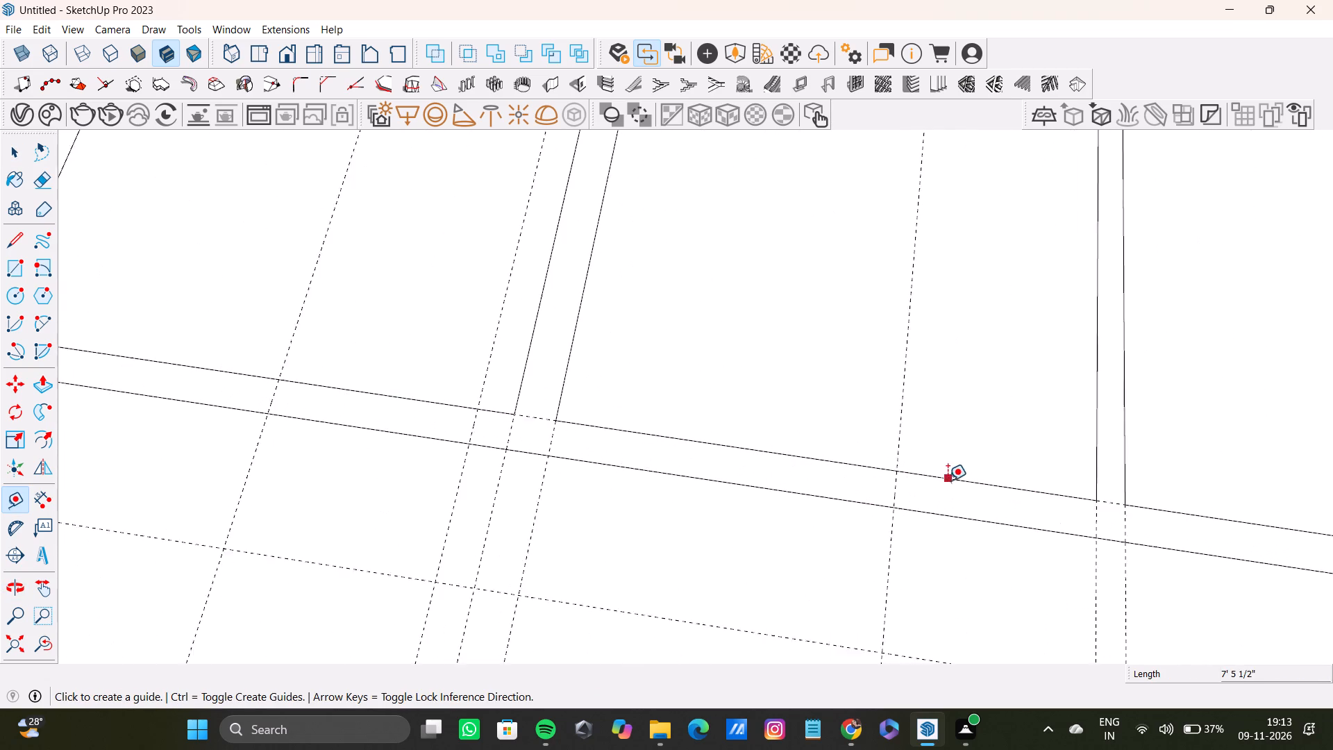
click(887, 487)
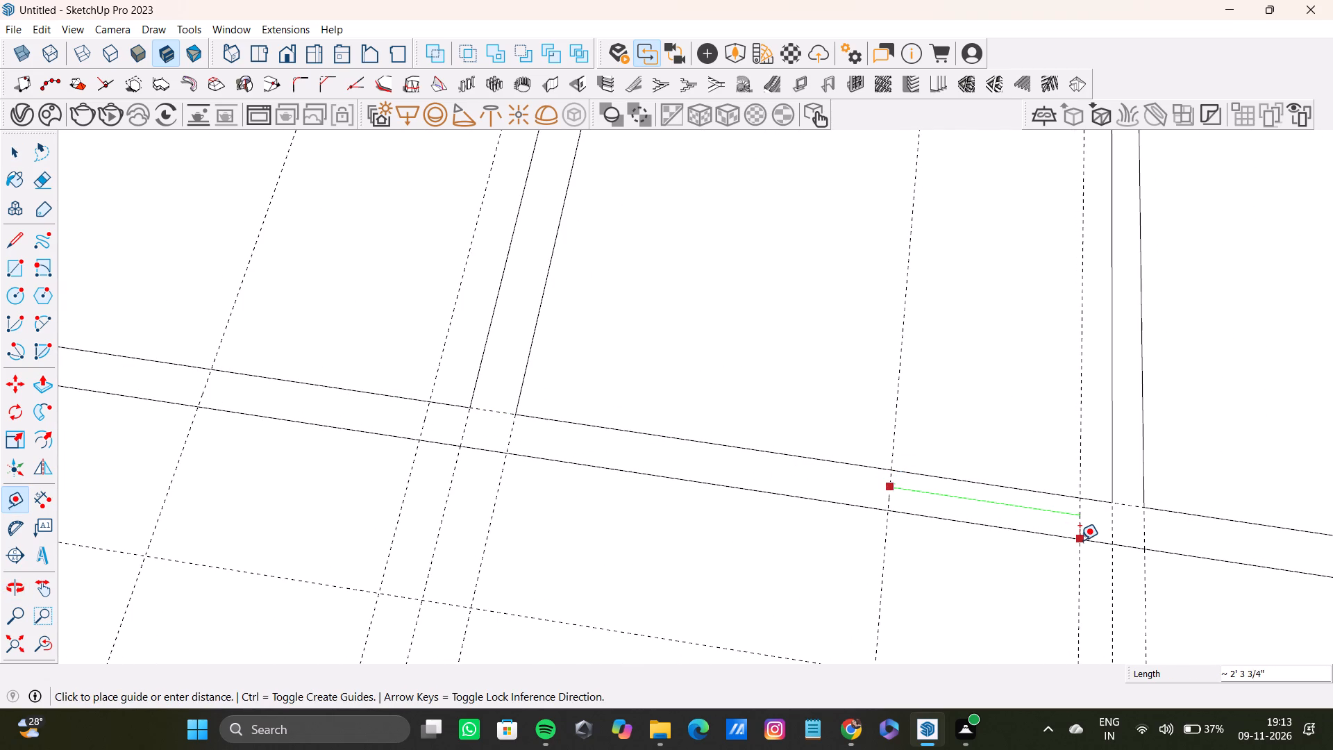
click(1071, 542)
Examine the guide pairs along the corridor partition against the cross partitions and the overall floor layout.
scroll(971, 516, down, 13)
middle_drag(864, 489, 878, 487)
scroll(889, 509, down, 8)
middle_drag(736, 489, 733, 431)
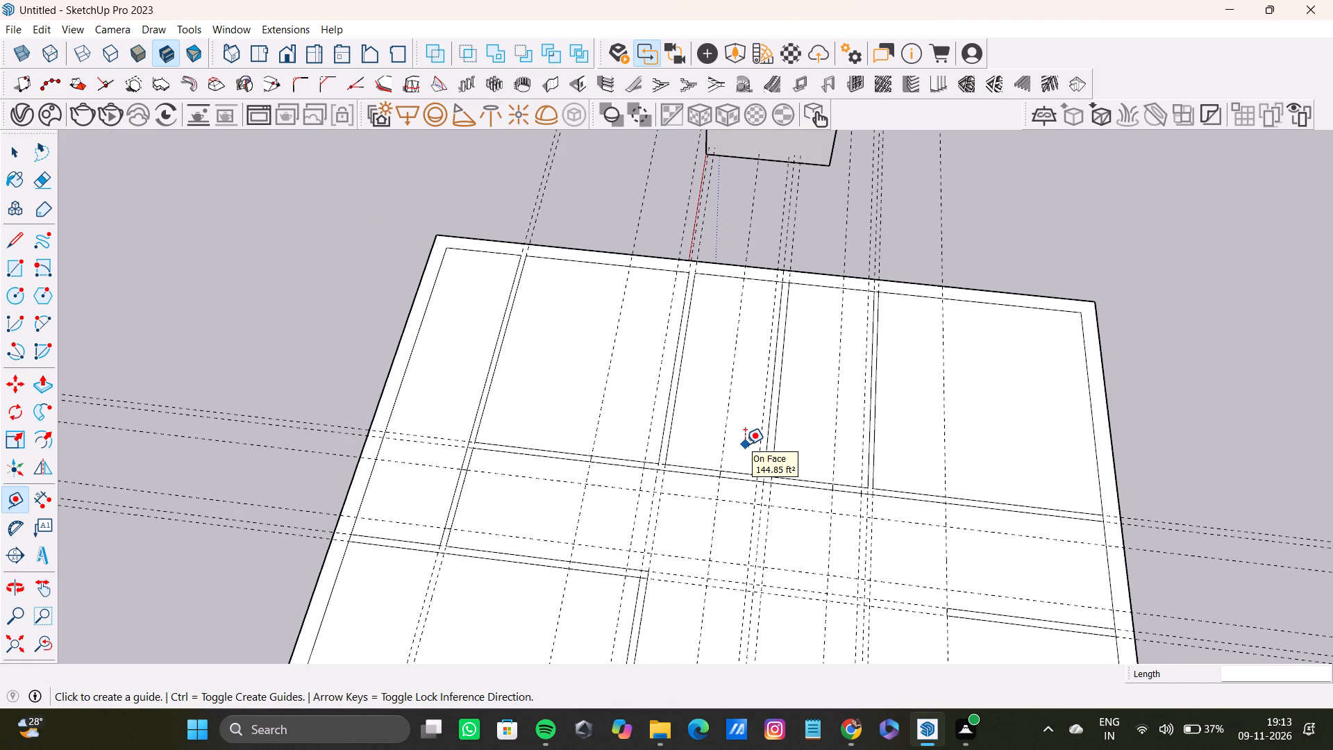
scroll(568, 497, up, 9)
scroll(580, 478, down, 7)
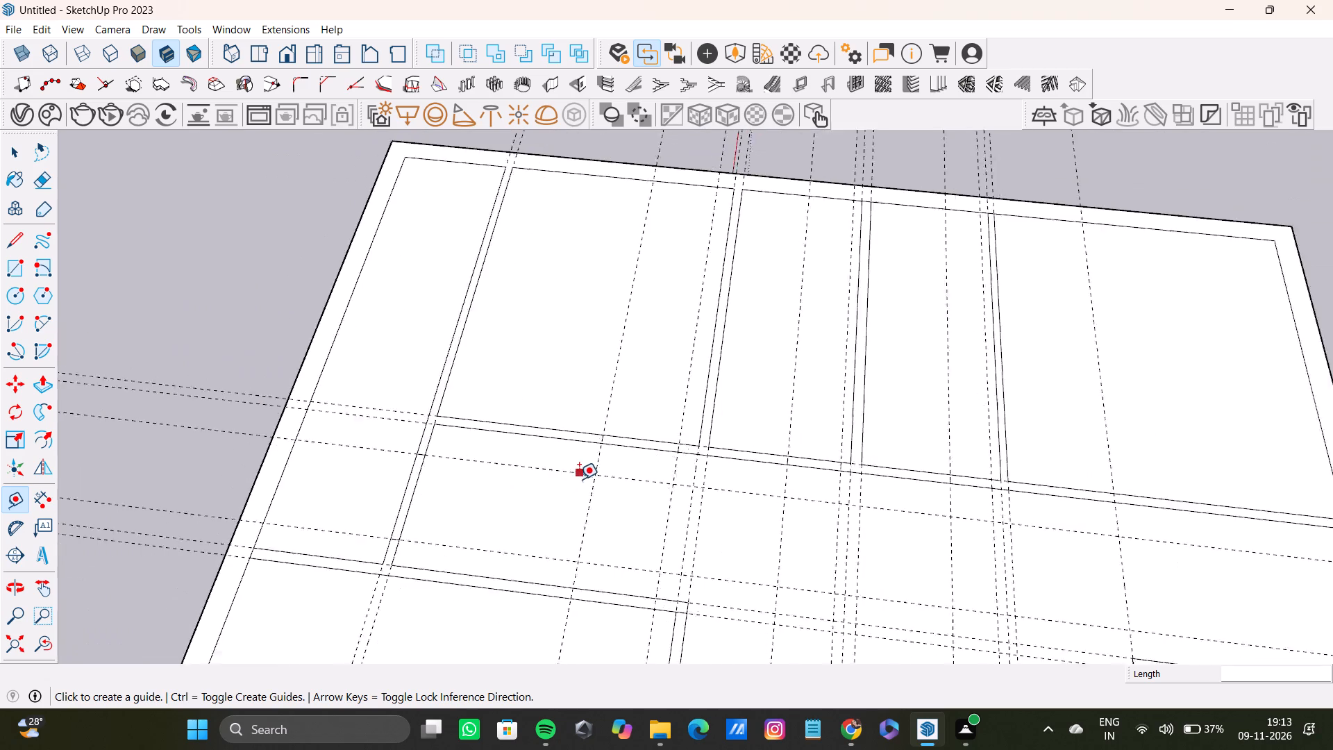
scroll(579, 479, down, 2)
middle_drag(567, 497, 562, 522)
scroll(734, 517, up, 8)
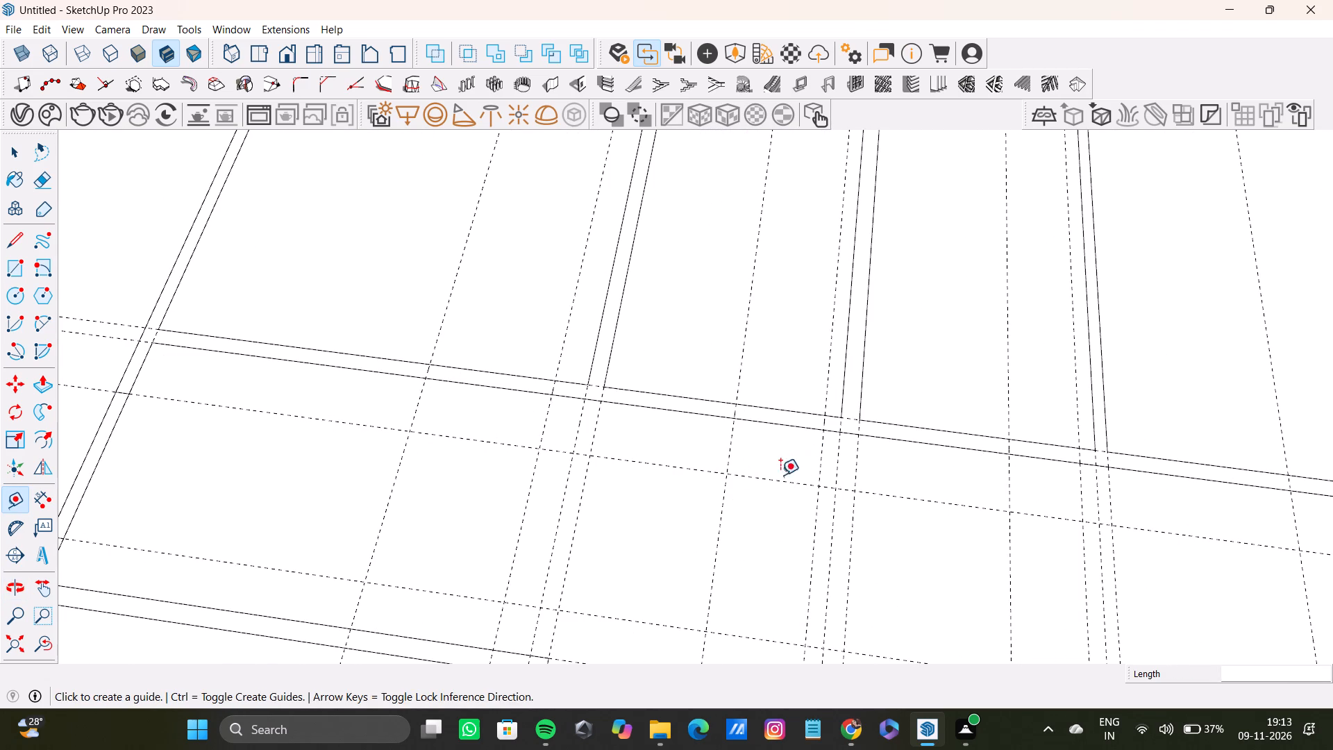
scroll(739, 473, down, 11)
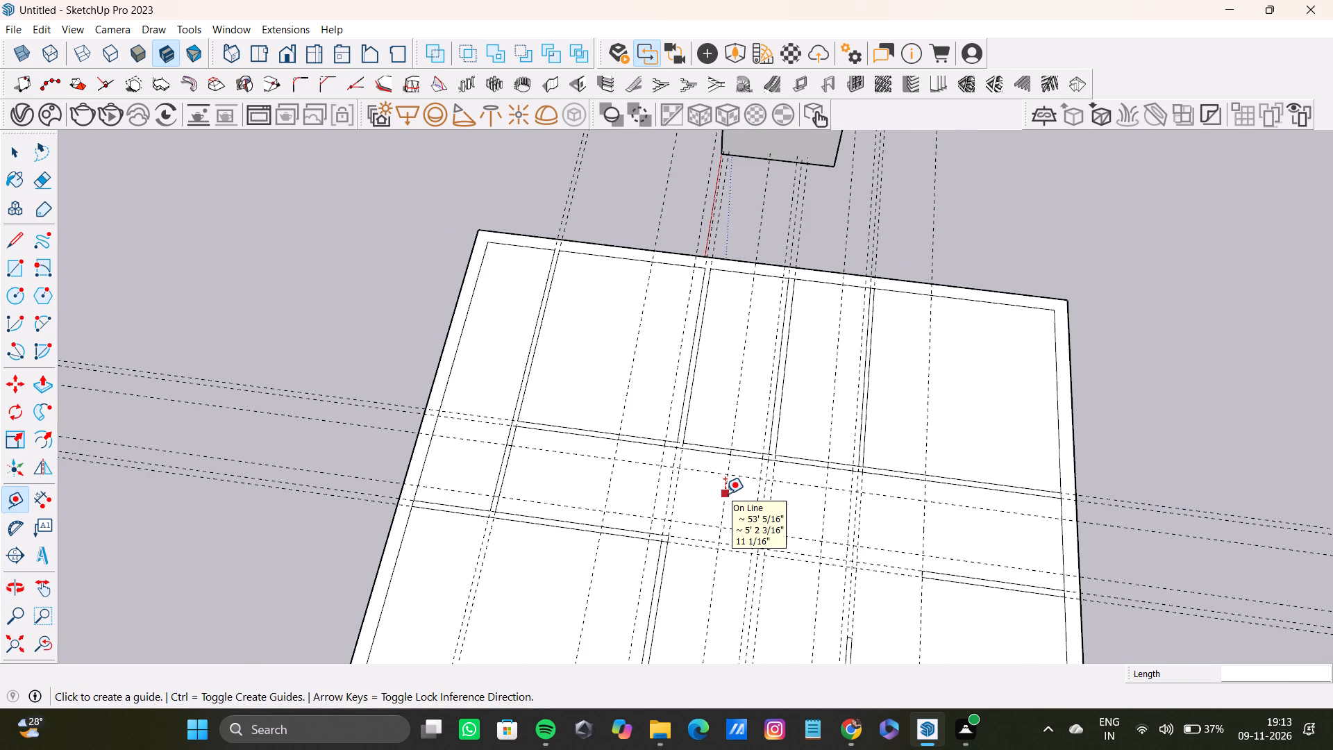